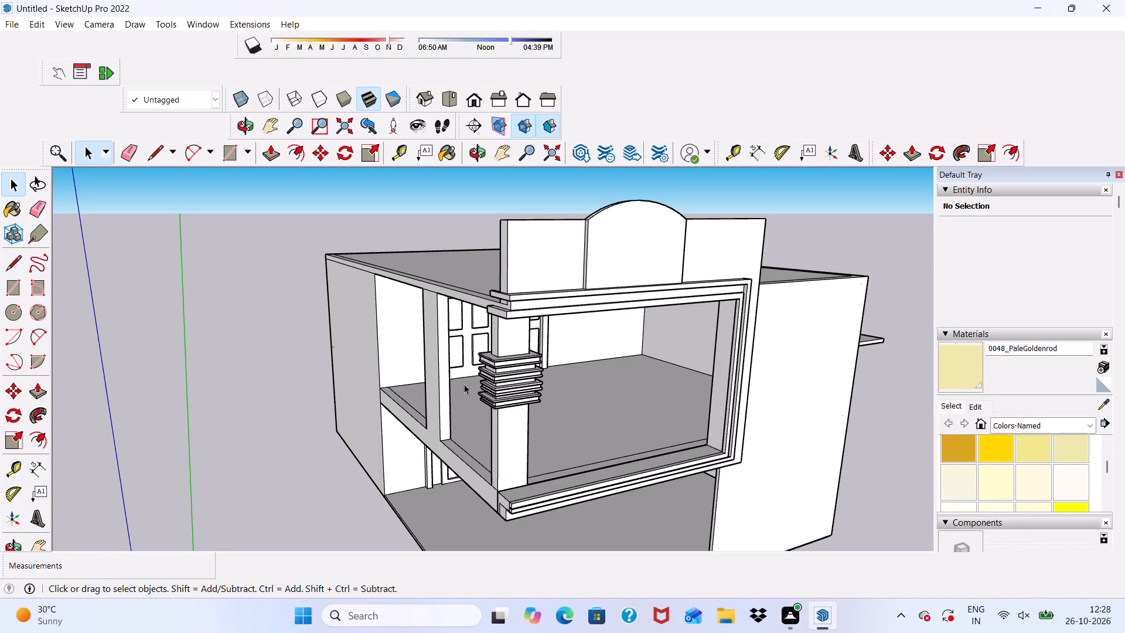
Erase the two stray lines on the side face at the parapet's base, between the projecting bands above the banded column.
{"action": "scroll", "coordinate": [562, 435], "scroll_direction": "up", "scroll_amount": 4}
{"action": "scroll", "coordinate": [543, 431], "scroll_direction": "down", "scroll_amount": 4}
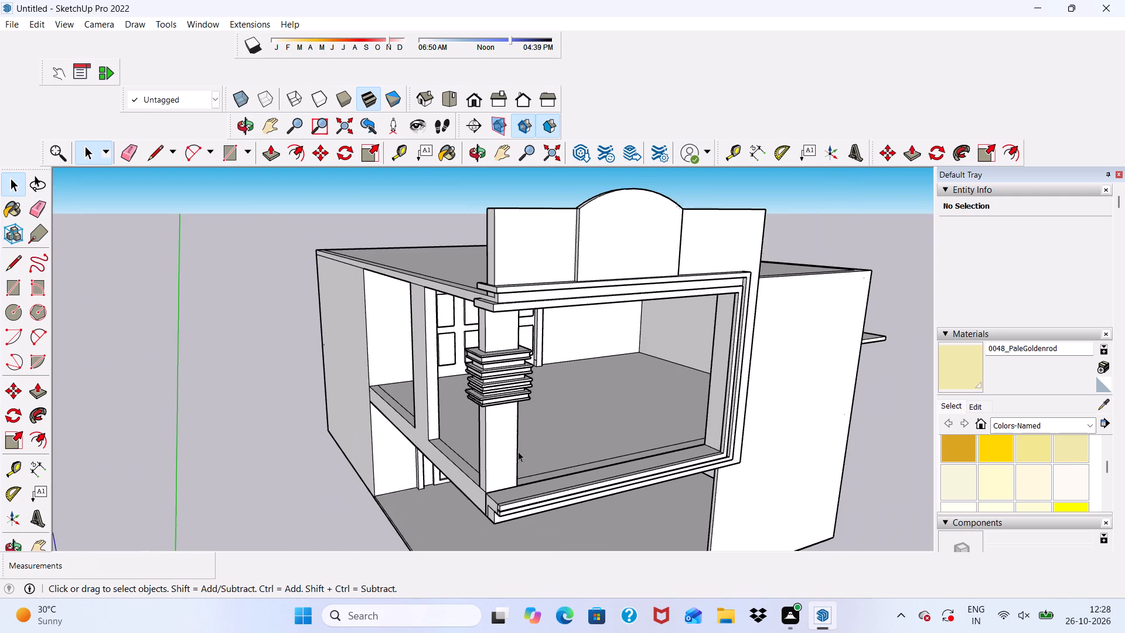
{"action": "middle_click_drag", "start_coordinate": [471, 395], "coordinate": [411, 286]}
{"action": "scroll", "coordinate": [427, 297], "scroll_direction": "up", "scroll_amount": 5}
{"action": "scroll", "coordinate": [545, 270], "scroll_direction": "down", "scroll_amount": 4}
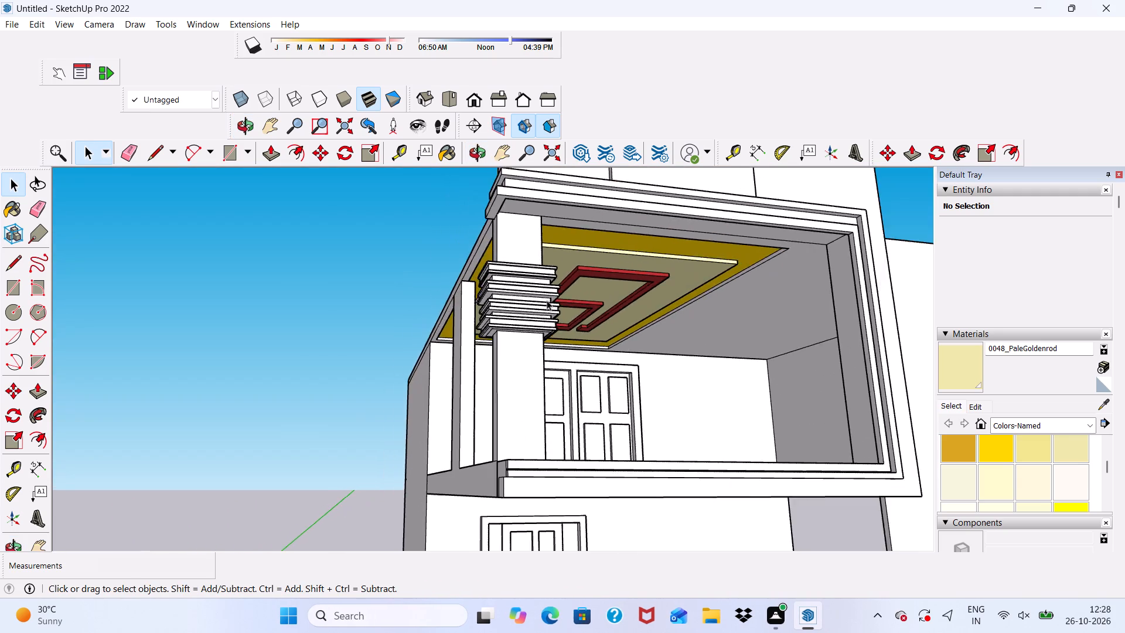
{"action": "scroll", "coordinate": [547, 300], "scroll_direction": "down", "scroll_amount": 2}
{"action": "scroll", "coordinate": [499, 174], "scroll_direction": "up", "scroll_amount": 6}
{"action": "scroll", "coordinate": [508, 155], "scroll_direction": "down", "scroll_amount": 1}
{"action": "scroll", "coordinate": [550, 271], "scroll_direction": "up", "scroll_amount": 16}
{"action": "scroll", "coordinate": [488, 244], "scroll_direction": "down", "scroll_amount": 10}
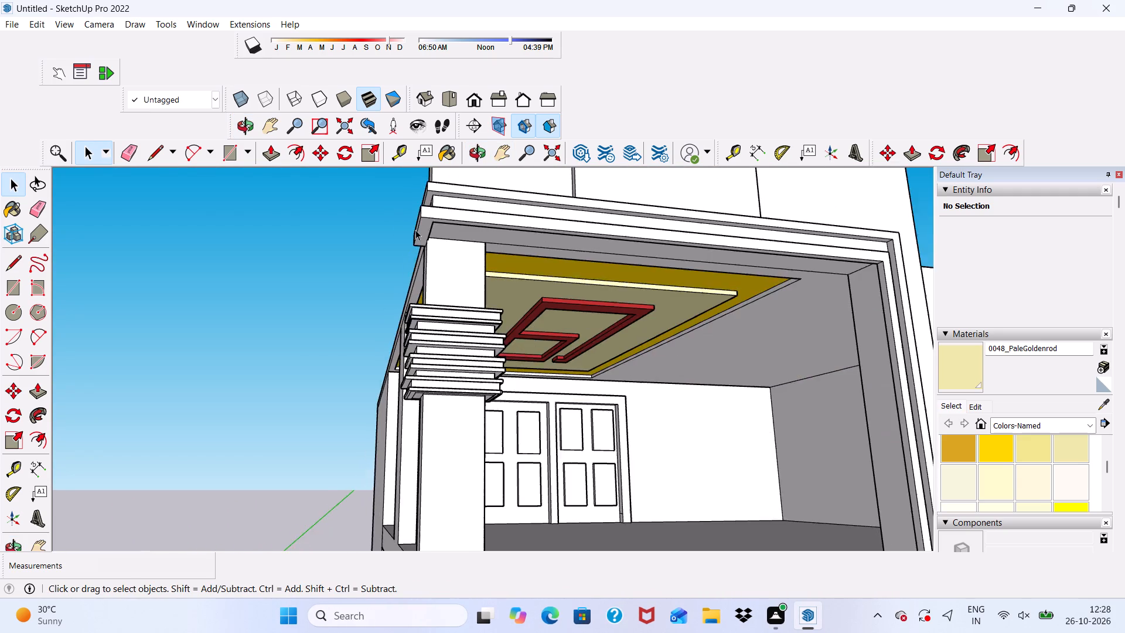
{"action": "middle_click_drag", "start_coordinate": [444, 302], "coordinate": [472, 423]}
{"action": "scroll", "coordinate": [447, 371], "scroll_direction": "down", "scroll_amount": 2}
{"action": "scroll", "coordinate": [418, 250], "scroll_direction": "up", "scroll_amount": 11}
{"action": "middle_click_drag", "start_coordinate": [442, 264], "coordinate": [564, 154]}
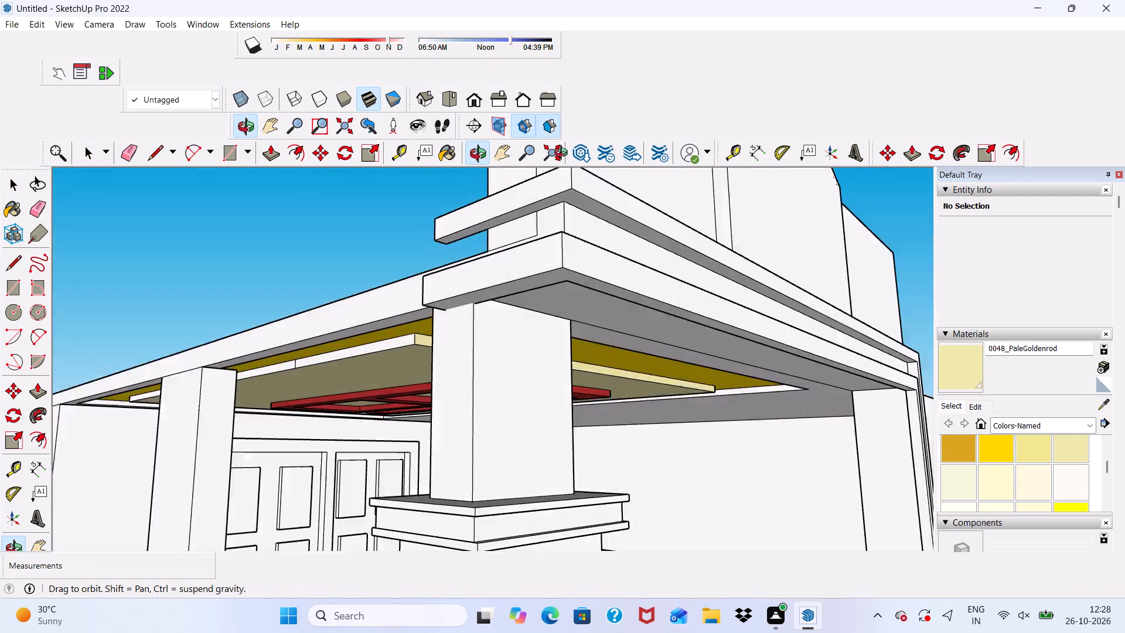
{"action": "middle_click_drag", "start_coordinate": [564, 154], "coordinate": [592, 269]}
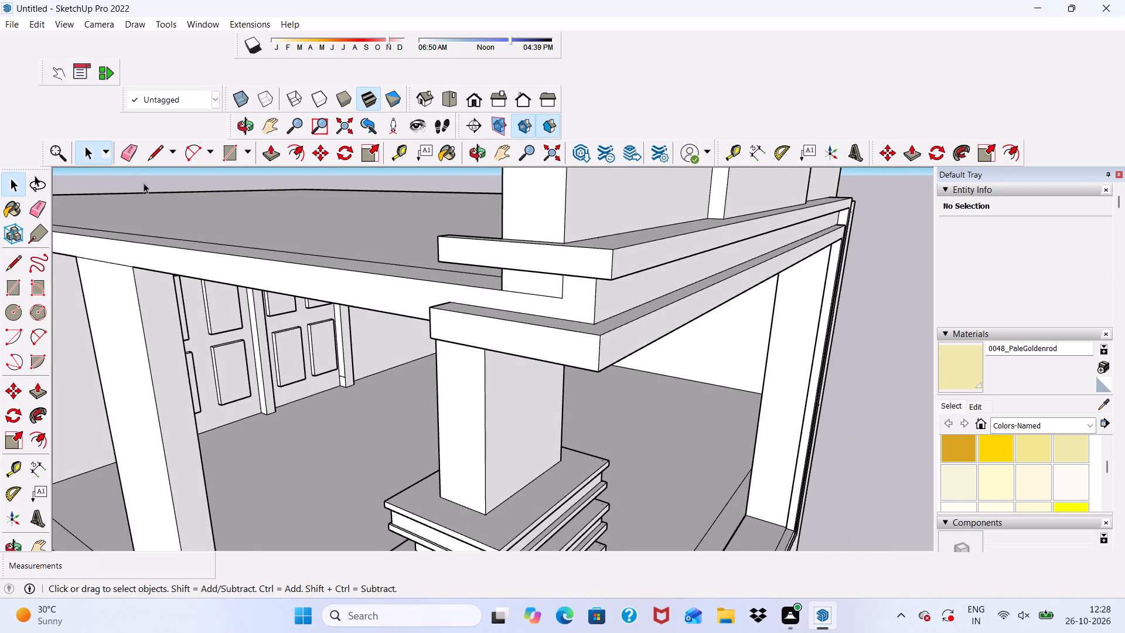
{"action": "left_click", "coordinate": [131, 154]}
{"action": "scroll", "coordinate": [321, 248], "scroll_direction": "up", "scroll_amount": 9}
{"action": "left_click_drag", "start_coordinate": [686, 327], "coordinate": [695, 342]}
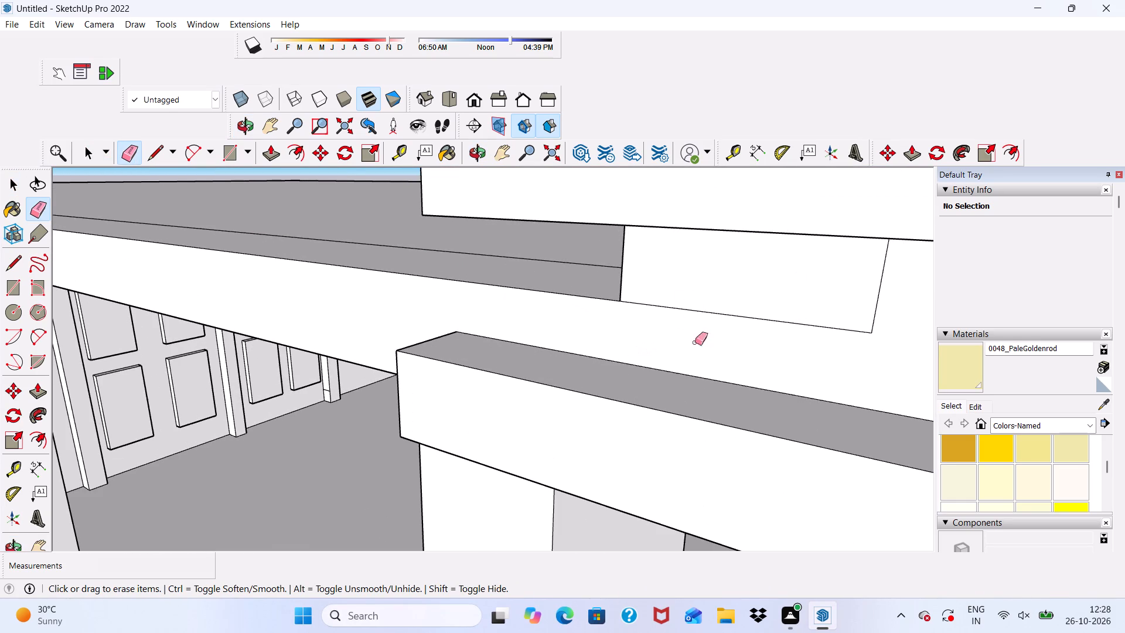
{"action": "left_click_drag", "start_coordinate": [695, 342], "coordinate": [710, 356]}
{"action": "left_click_drag", "start_coordinate": [836, 297], "coordinate": [836, 321]}
{"action": "left_click_drag", "start_coordinate": [835, 329], "coordinate": [836, 344]}
{"action": "left_click_drag", "start_coordinate": [871, 311], "coordinate": [880, 312]}
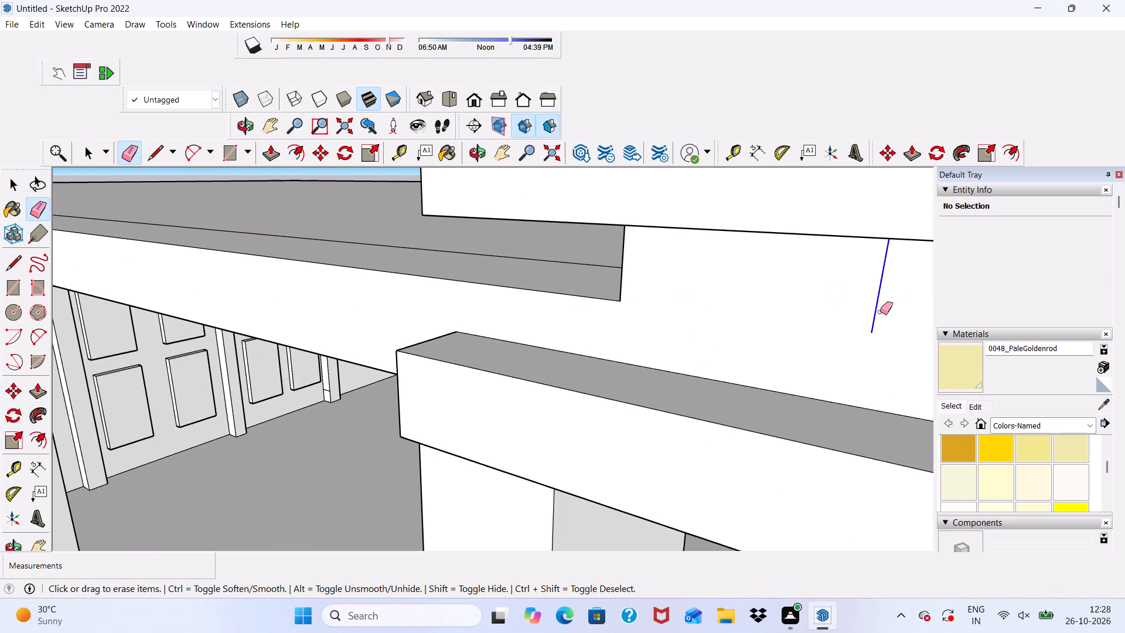
{"action": "left_click_drag", "start_coordinate": [880, 312], "coordinate": [881, 312]}
Examine the balcony front, its banded column and the arched parapet from several angles.
{"action": "scroll", "coordinate": [674, 267], "scroll_direction": "down", "scroll_amount": 5}
{"action": "middle_click_drag", "start_coordinate": [683, 176], "coordinate": [430, 248]}
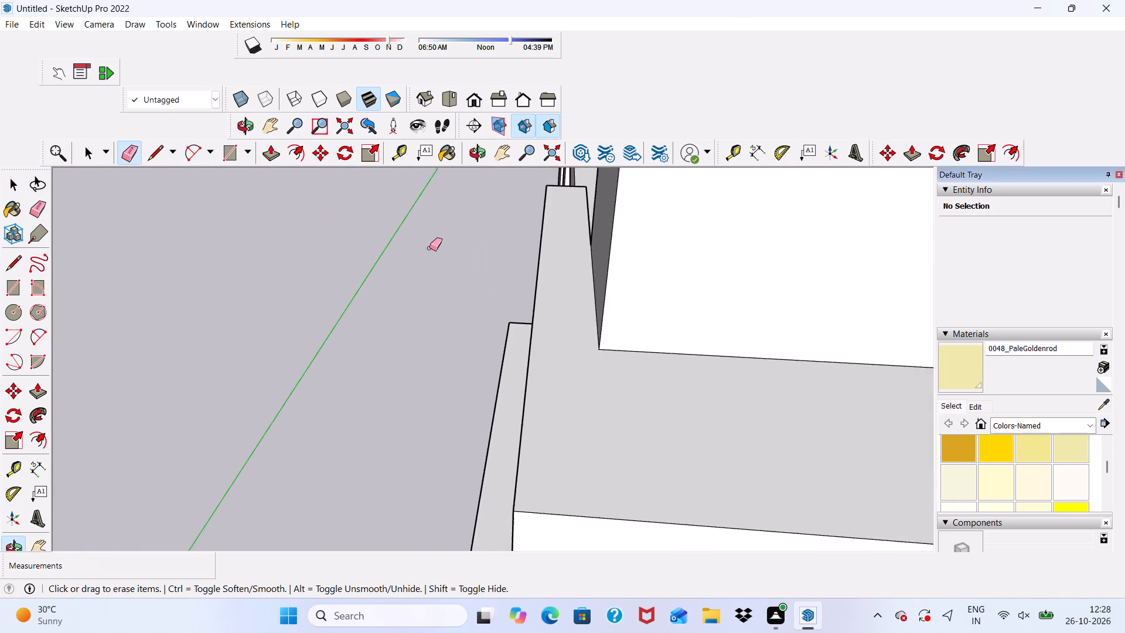
{"action": "scroll", "coordinate": [401, 247], "scroll_direction": "down", "scroll_amount": 4}
{"action": "scroll", "coordinate": [510, 346], "scroll_direction": "down", "scroll_amount": 3}
{"action": "middle_click_drag", "start_coordinate": [543, 390], "coordinate": [537, 266]}
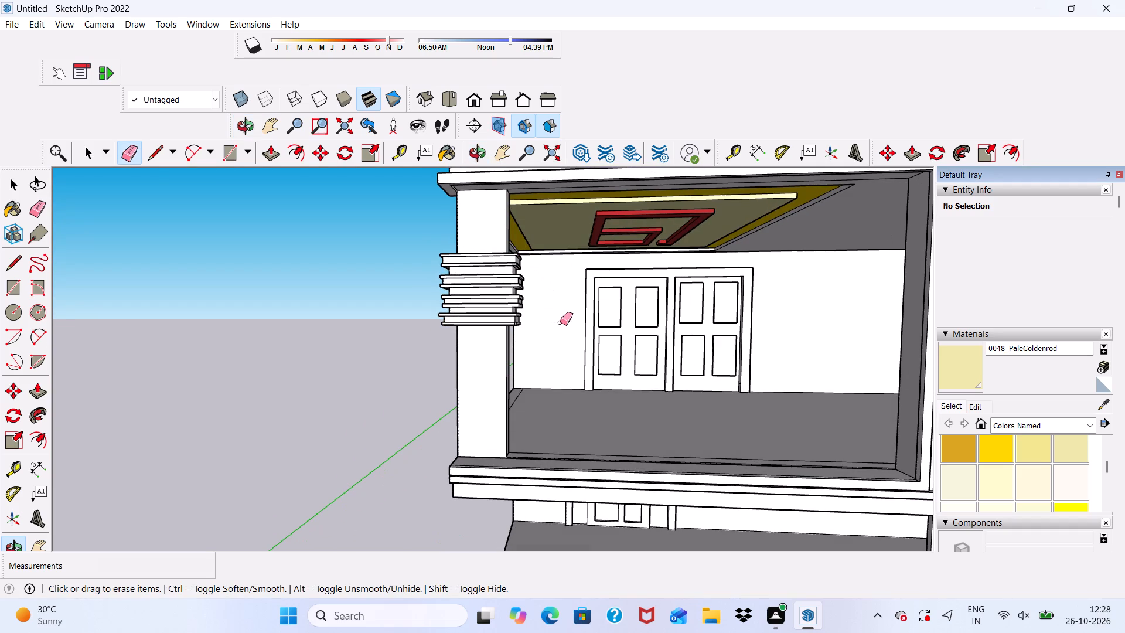
{"action": "key", "text": "space"}
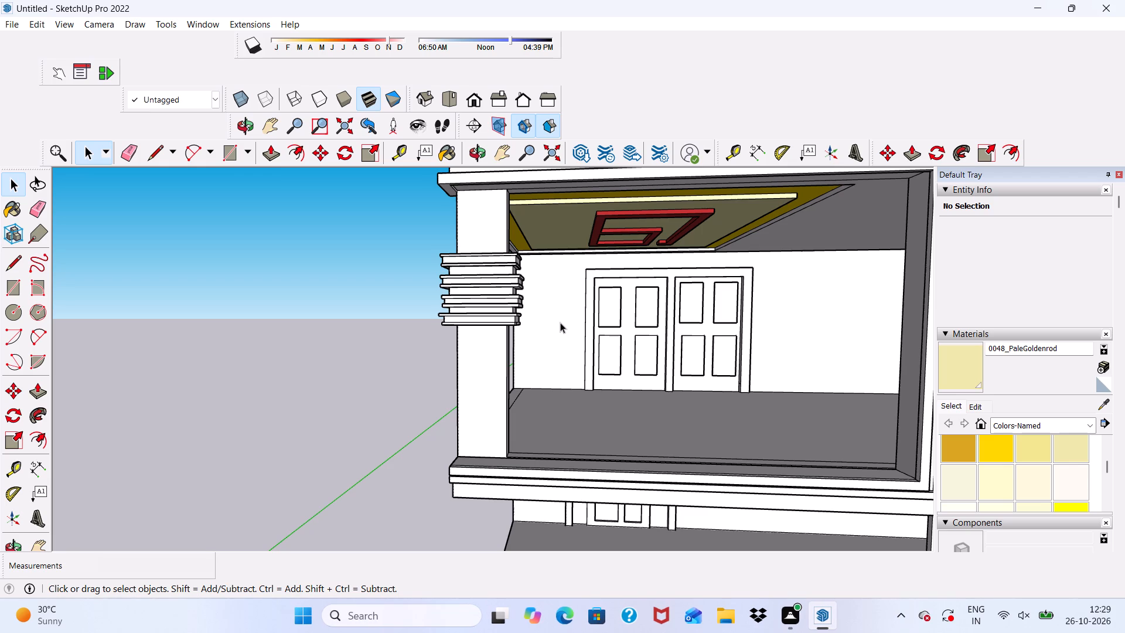
{"action": "scroll", "coordinate": [394, 448], "scroll_direction": "up", "scroll_amount": 1}
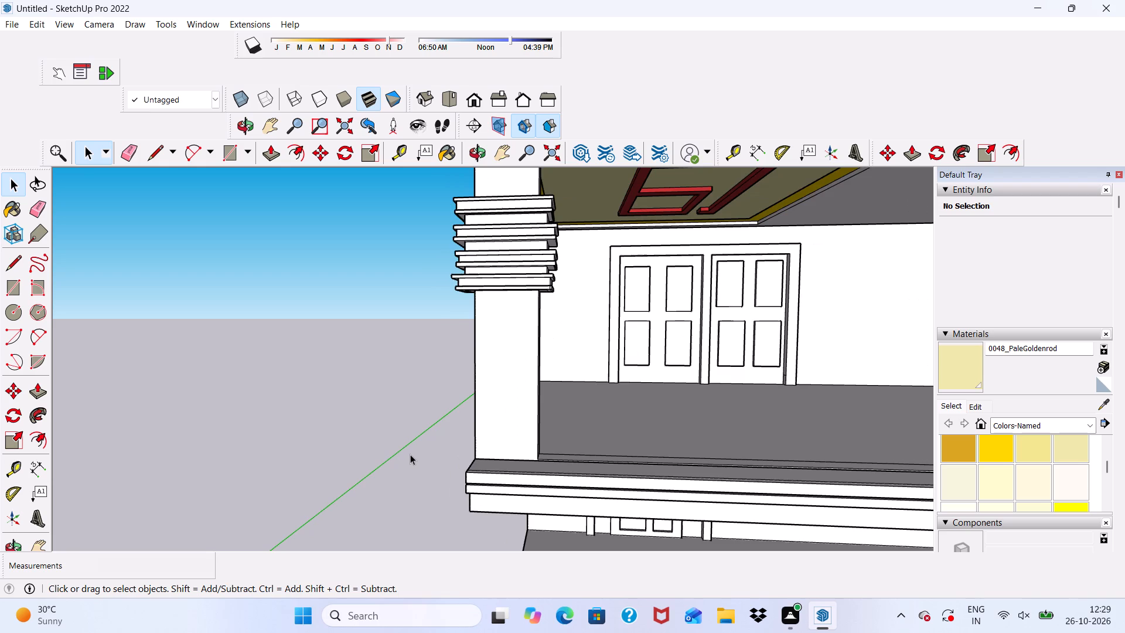
{"action": "scroll", "coordinate": [410, 454], "scroll_direction": "up", "scroll_amount": 1}
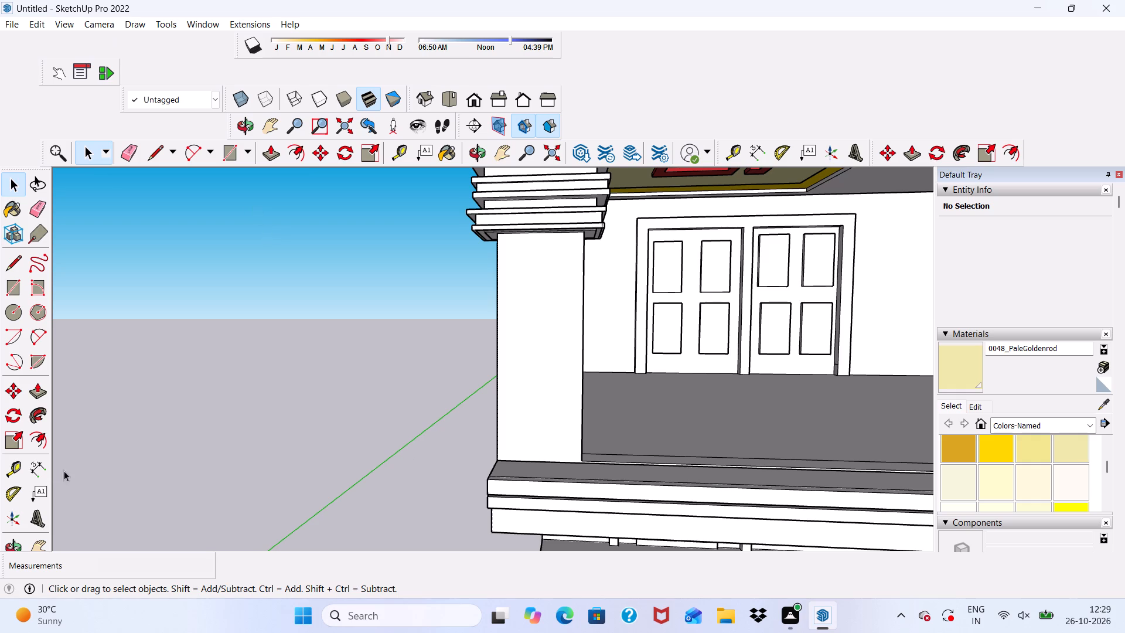
{"action": "scroll", "coordinate": [68, 538], "scroll_direction": "down", "scroll_amount": 16}
{"action": "scroll", "coordinate": [436, 309], "scroll_direction": "up", "scroll_amount": 7}
{"action": "scroll", "coordinate": [466, 283], "scroll_direction": "down", "scroll_amount": 1}
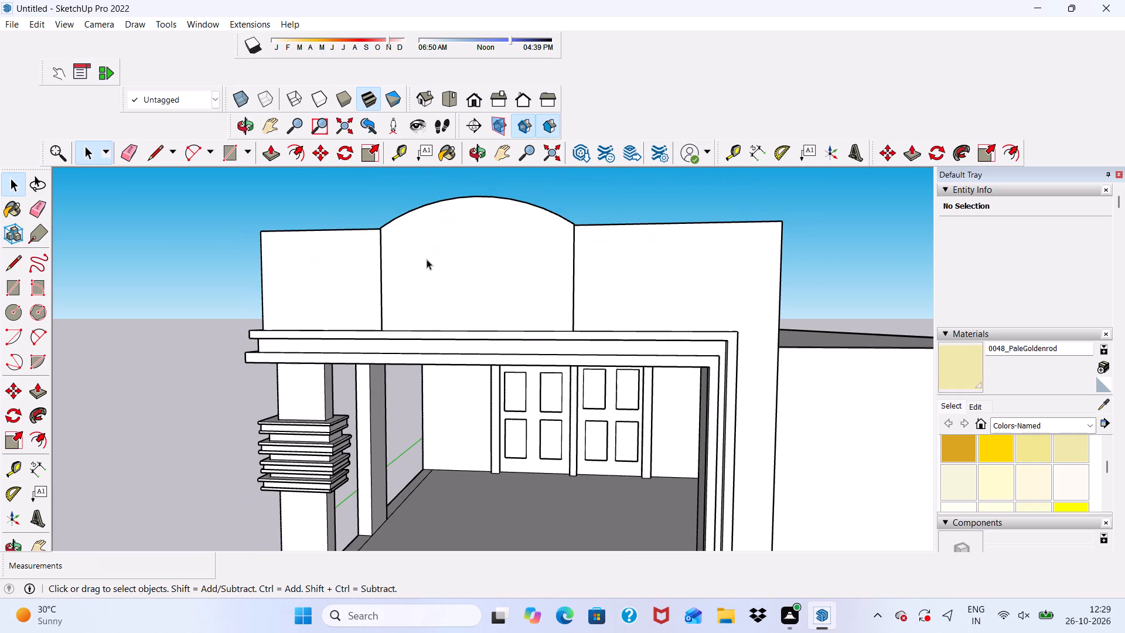
{"action": "scroll", "coordinate": [422, 247], "scroll_direction": "up", "scroll_amount": 4}
{"action": "scroll", "coordinate": [422, 247], "scroll_direction": "down", "scroll_amount": 6}
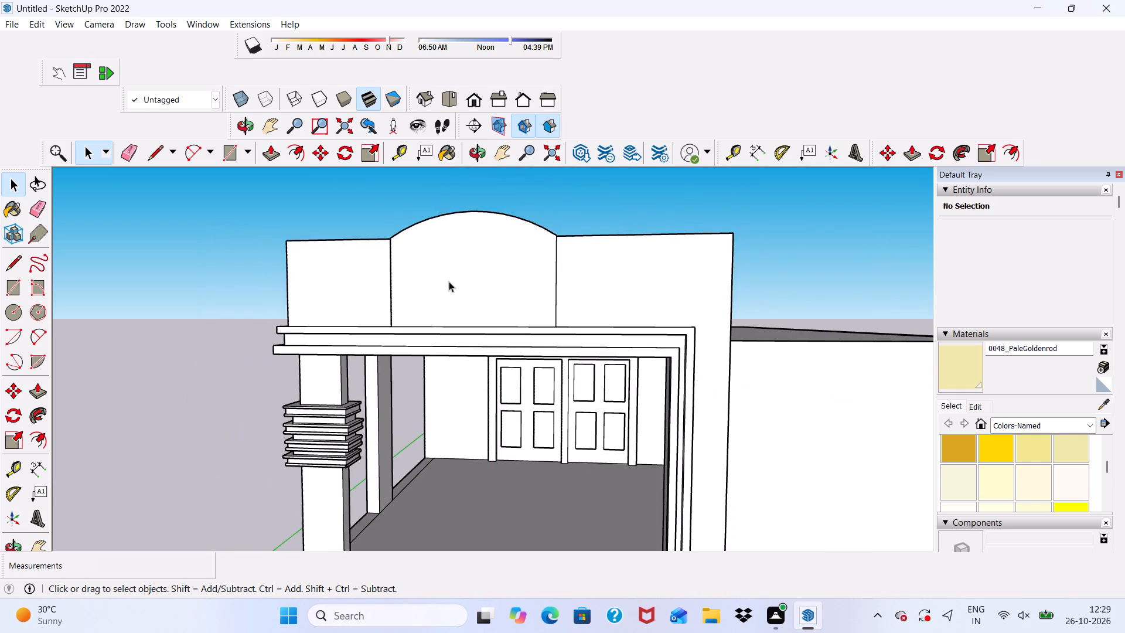
{"action": "middle_click_drag", "start_coordinate": [461, 285], "coordinate": [523, 297]}
{"action": "scroll", "coordinate": [527, 250], "scroll_direction": "down", "scroll_amount": 6}
{"action": "middle_click_drag", "start_coordinate": [614, 333], "coordinate": [554, 287]}
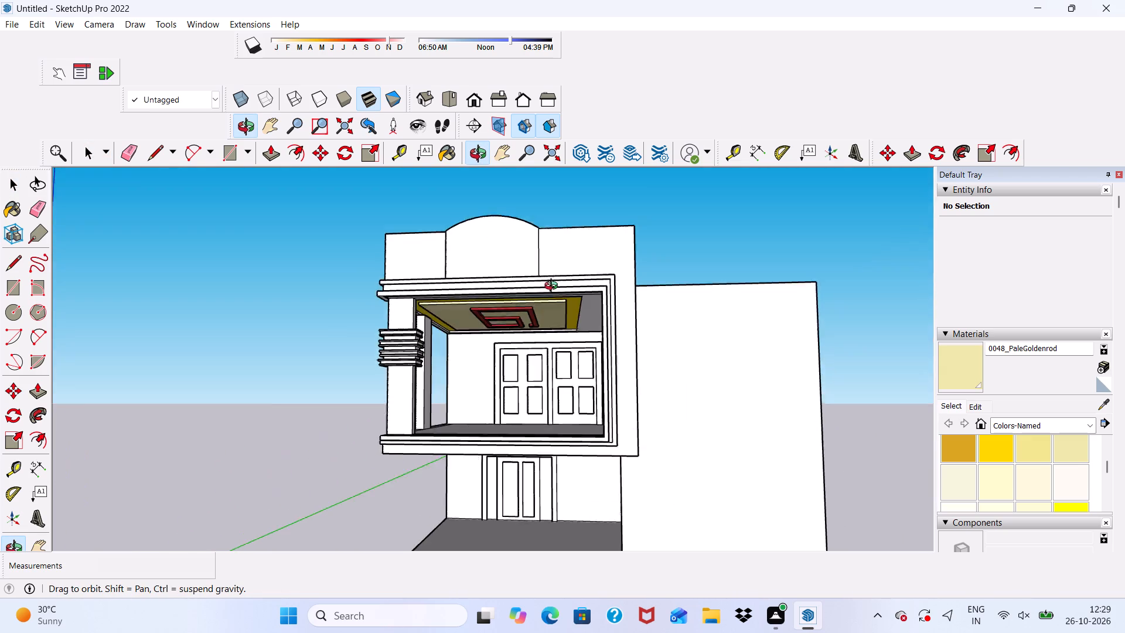
{"action": "middle_click_drag", "start_coordinate": [554, 287], "coordinate": [553, 310]}
{"action": "scroll", "coordinate": [482, 226], "scroll_direction": "up", "scroll_amount": 5}
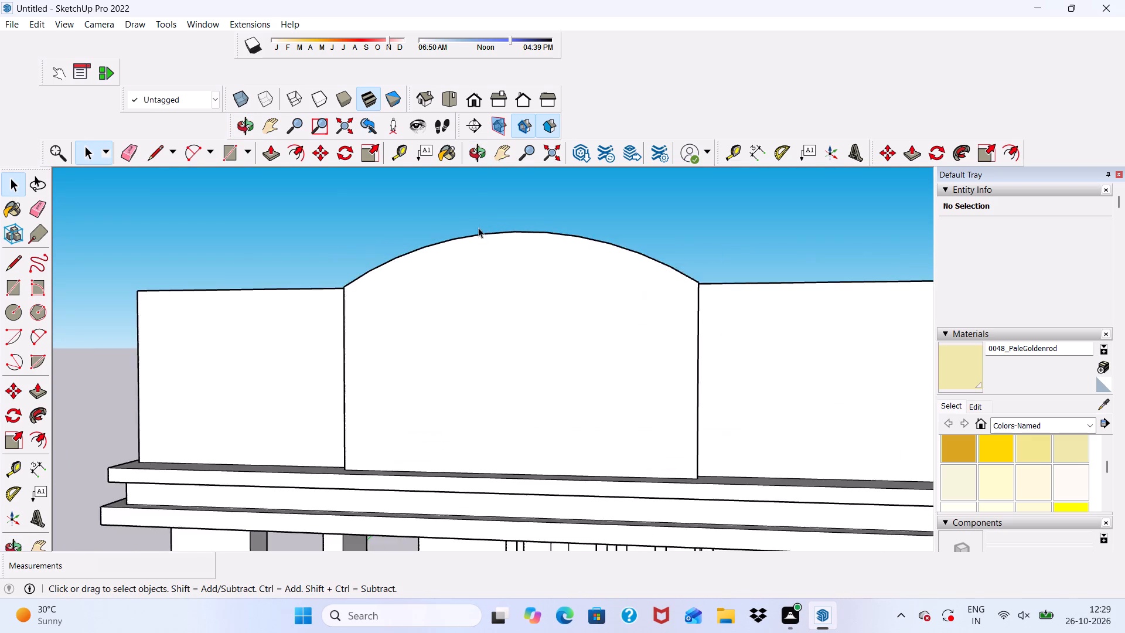
Draw a thin rectangle about 4' 10" long along the top edge of the narrower parapet panel, from the arch to the outer corner.
{"action": "scroll", "coordinate": [474, 233], "scroll_direction": "down", "scroll_amount": 1}
{"action": "middle_click_drag", "start_coordinate": [469, 250], "coordinate": [713, 341]}
{"action": "scroll", "coordinate": [512, 329], "scroll_direction": "up", "scroll_amount": 6}
{"action": "scroll", "coordinate": [510, 328], "scroll_direction": "down", "scroll_amount": 1}
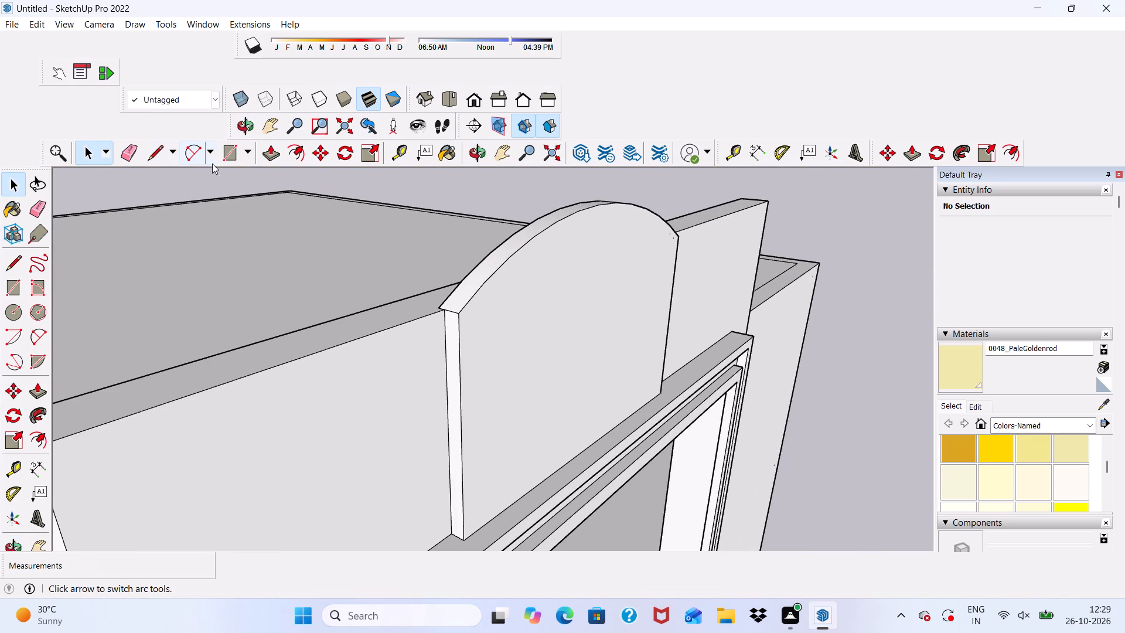
{"action": "left_click", "coordinate": [222, 152]}
{"action": "scroll", "coordinate": [479, 331], "scroll_direction": "up", "scroll_amount": 4}
{"action": "scroll", "coordinate": [448, 321], "scroll_direction": "down", "scroll_amount": 1}
{"action": "scroll", "coordinate": [434, 312], "scroll_direction": "up", "scroll_amount": 9}
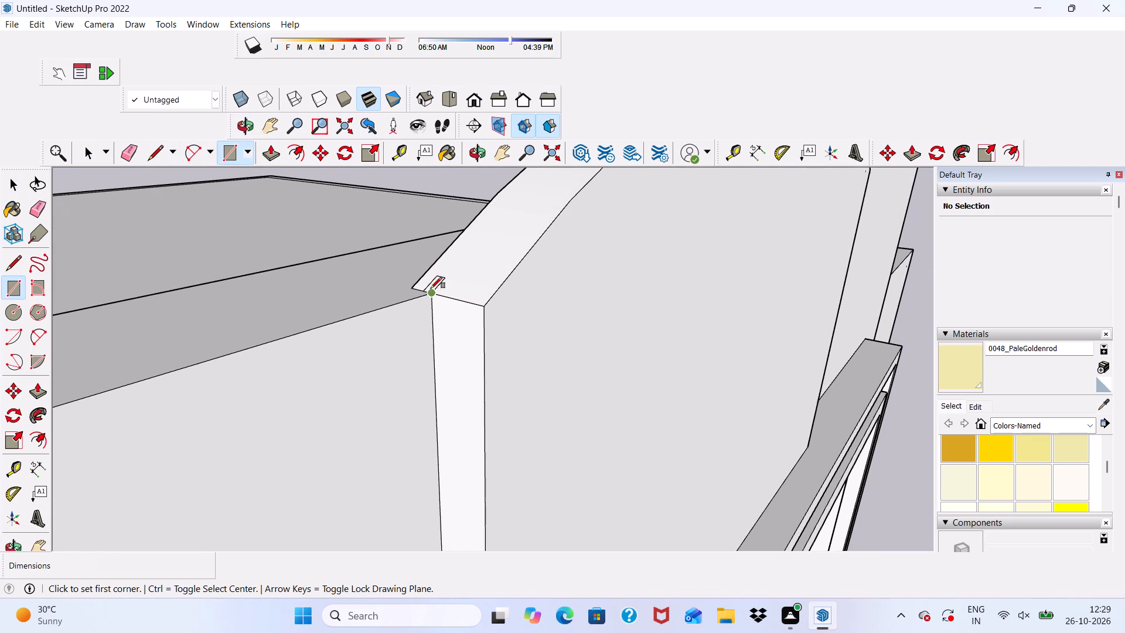
{"action": "scroll", "coordinate": [431, 299], "scroll_direction": "down", "scroll_amount": 4}
{"action": "middle_click_drag", "start_coordinate": [434, 324], "coordinate": [435, 240]}
{"action": "scroll", "coordinate": [446, 285], "scroll_direction": "up", "scroll_amount": 3}
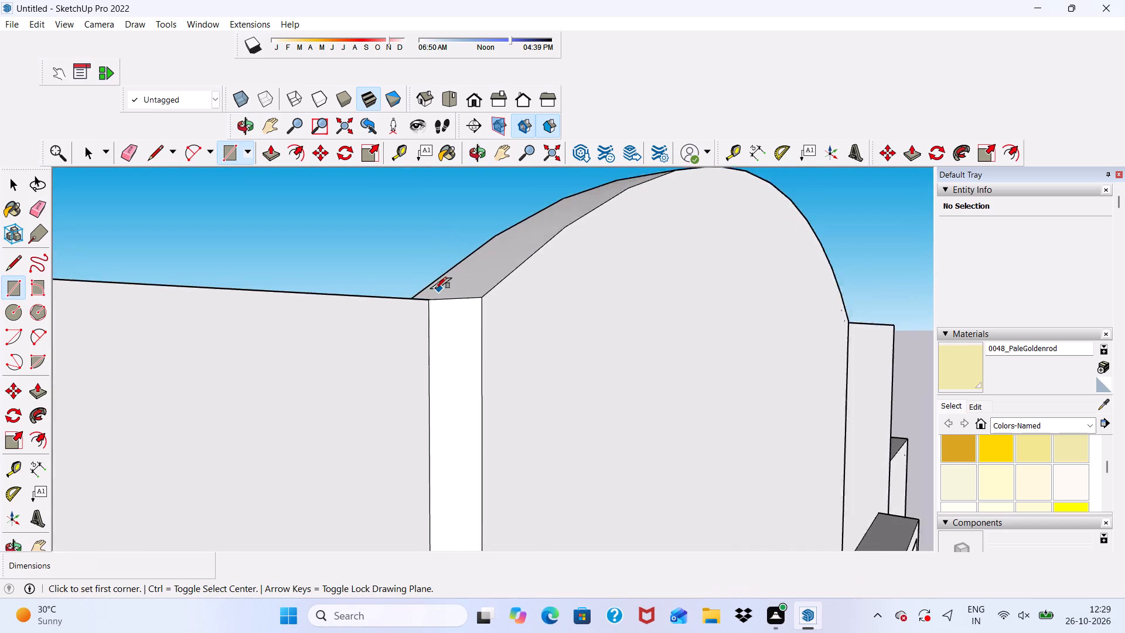
{"action": "scroll", "coordinate": [435, 288], "scroll_direction": "up", "scroll_amount": 15}
{"action": "middle_click_drag", "start_coordinate": [439, 316], "coordinate": [428, 266]}
{"action": "scroll", "coordinate": [432, 257], "scroll_direction": "up", "scroll_amount": 5}
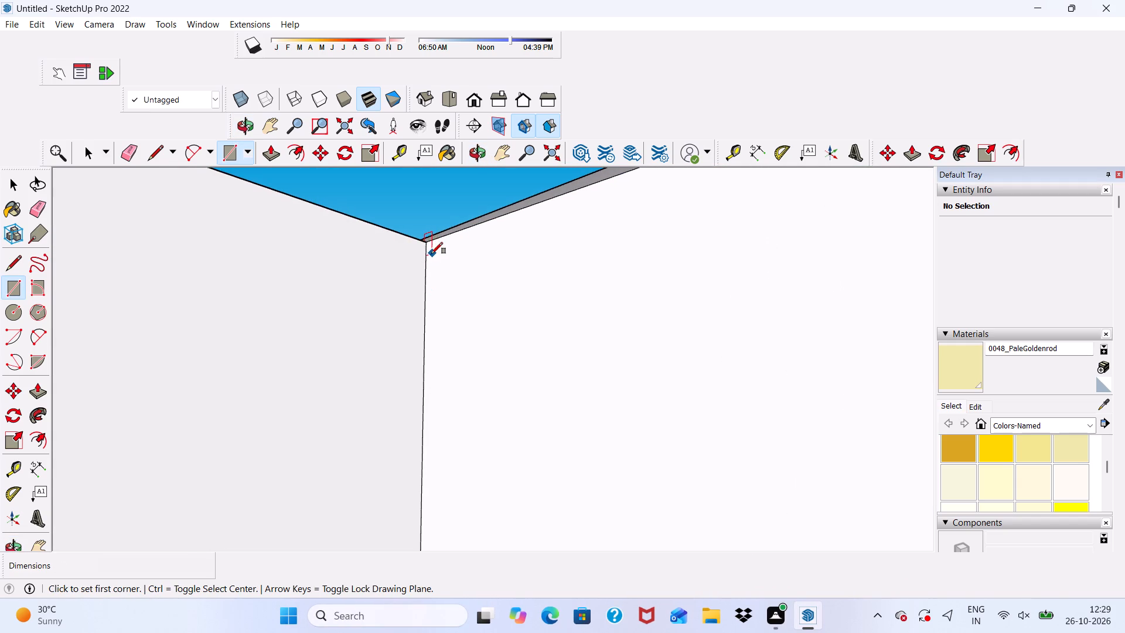
{"action": "left_click", "coordinate": [426, 244]}
{"action": "scroll", "coordinate": [407, 239], "scroll_direction": "down", "scroll_amount": 10}
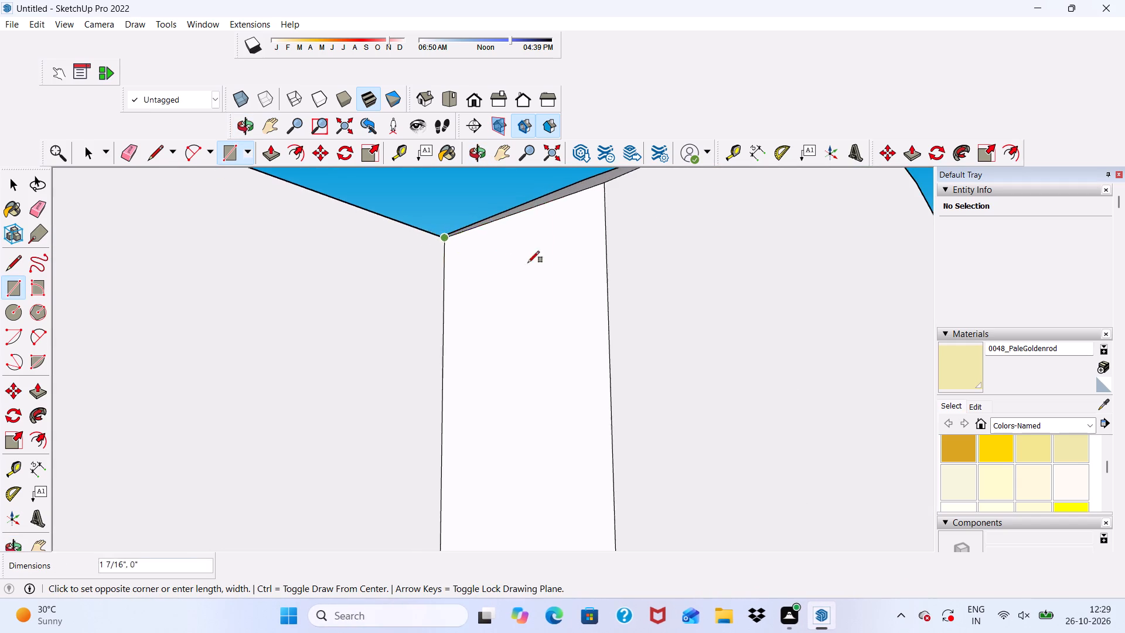
{"action": "scroll", "coordinate": [528, 263], "scroll_direction": "down", "scroll_amount": 20}
{"action": "scroll", "coordinate": [528, 263], "scroll_direction": "down", "scroll_amount": 3}
{"action": "middle_click_drag", "start_coordinate": [295, 242], "coordinate": [401, 408]}
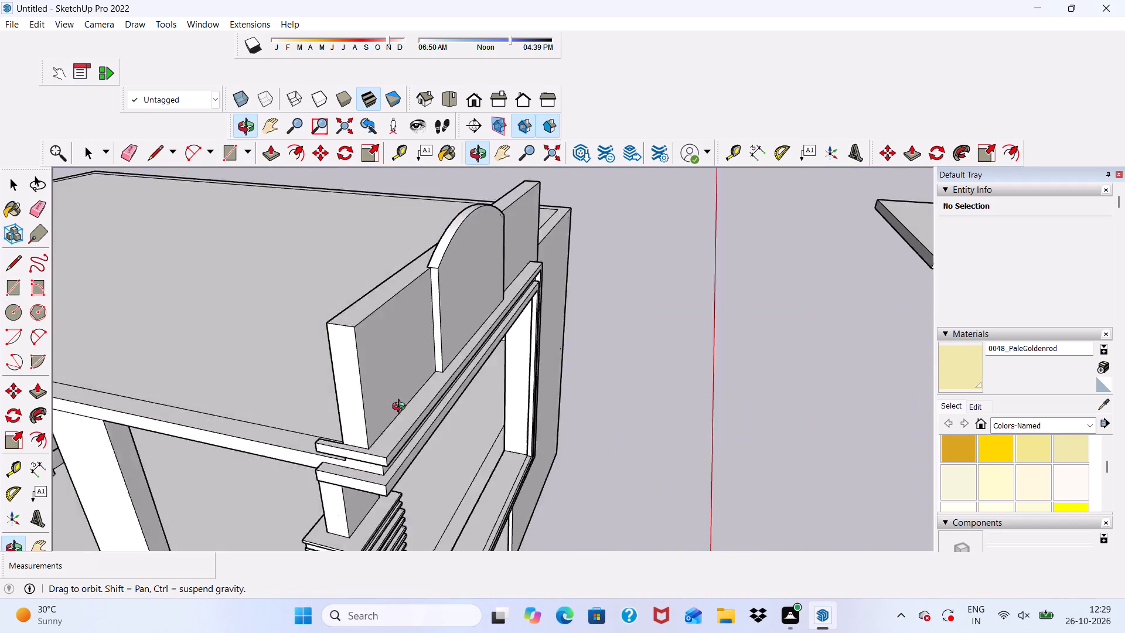
{"action": "middle_click_drag", "start_coordinate": [401, 408], "coordinate": [411, 426]}
{"action": "scroll", "coordinate": [403, 362], "scroll_direction": "up", "scroll_amount": 5}
{"action": "scroll", "coordinate": [333, 390], "scroll_direction": "up", "scroll_amount": 3}
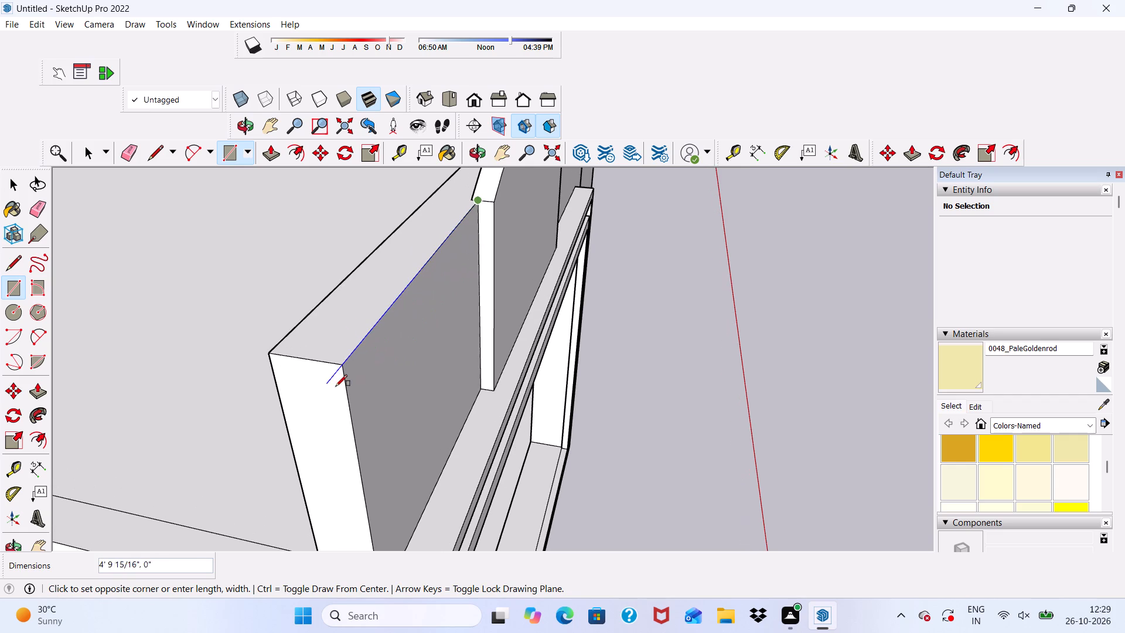
{"action": "scroll", "coordinate": [350, 380], "scroll_direction": "up", "scroll_amount": 4}
{"action": "left_click", "coordinate": [340, 380]}
{"action": "scroll", "coordinate": [337, 374], "scroll_direction": "down", "scroll_amount": 3}
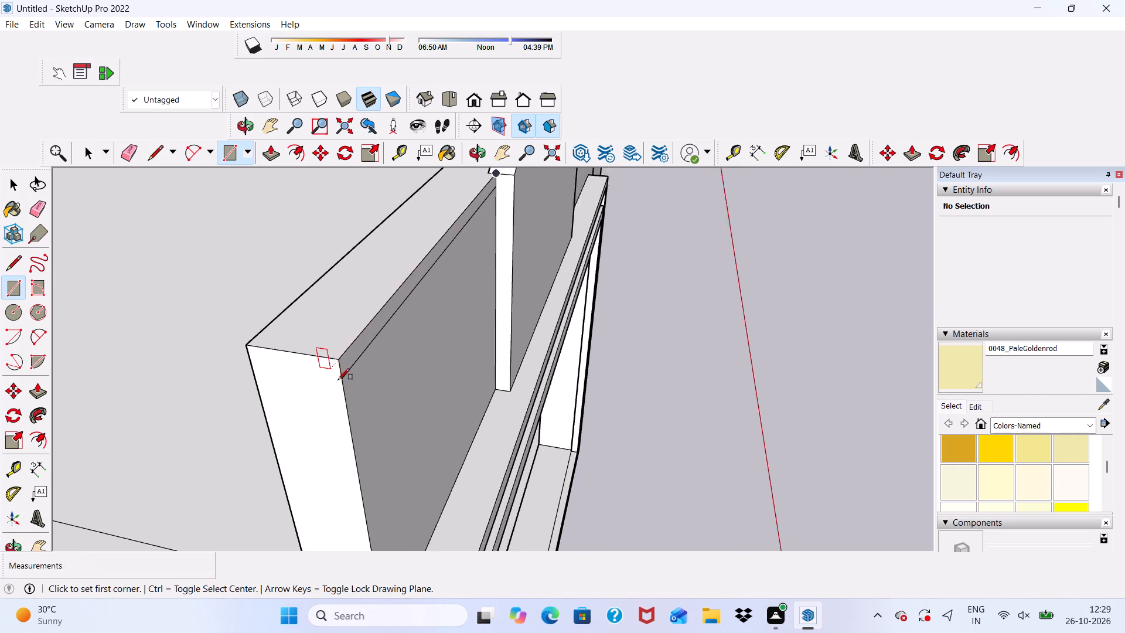
Draw a rectangle about 6' 8" by 4 7/16" along the top edge of the wider parapet panel, from the arch to the outer end.
{"action": "scroll", "coordinate": [338, 380], "scroll_direction": "down", "scroll_amount": 3}
{"action": "middle_click_drag", "start_coordinate": [354, 390], "coordinate": [170, 336]}
{"action": "scroll", "coordinate": [451, 325], "scroll_direction": "down", "scroll_amount": 4}
{"action": "middle_click_drag", "start_coordinate": [606, 327], "coordinate": [320, 329]}
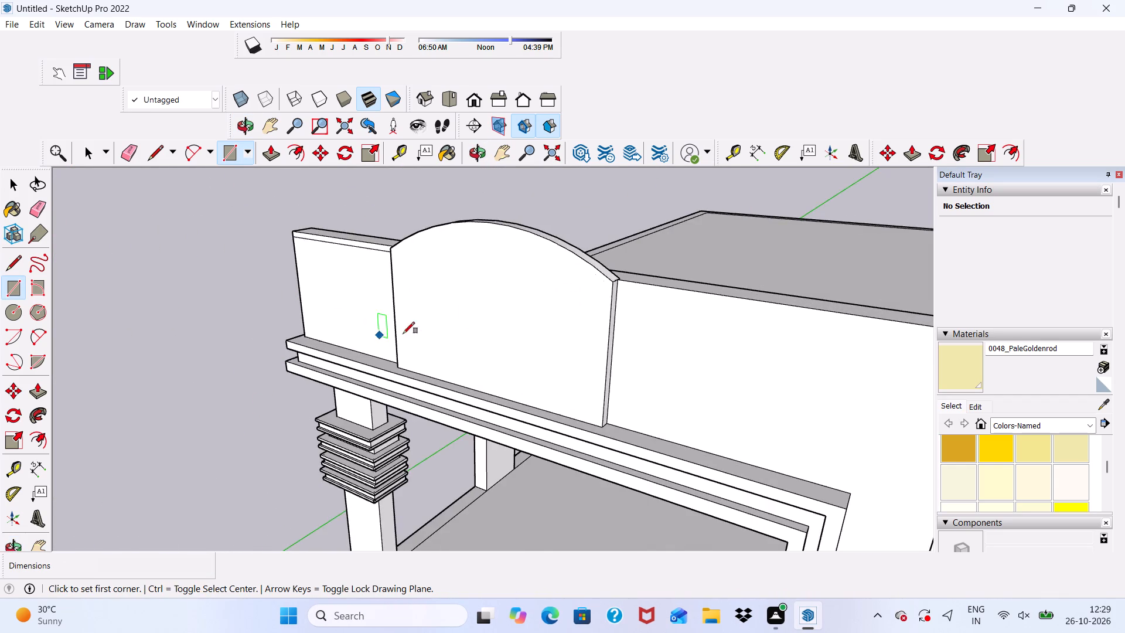
{"action": "scroll", "coordinate": [592, 280], "scroll_direction": "up", "scroll_amount": 10}
{"action": "scroll", "coordinate": [608, 286], "scroll_direction": "up", "scroll_amount": 13}
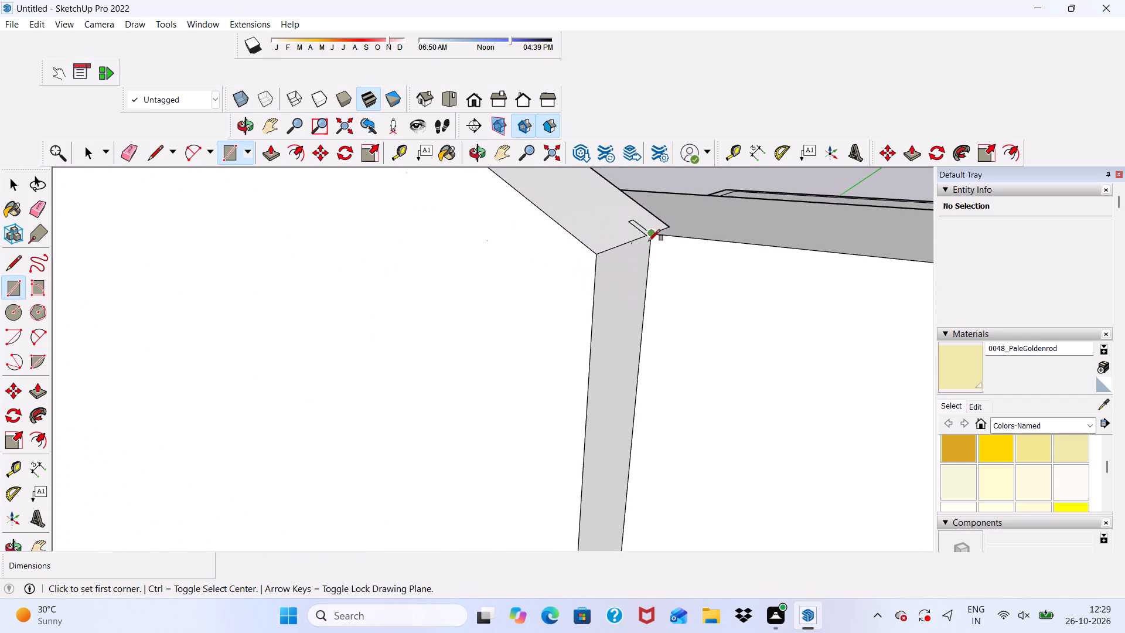
{"action": "scroll", "coordinate": [649, 241], "scroll_direction": "up", "scroll_amount": 12}
{"action": "scroll", "coordinate": [637, 240], "scroll_direction": "down", "scroll_amount": 2}
{"action": "middle_click_drag", "start_coordinate": [636, 253], "coordinate": [636, 168]}
{"action": "scroll", "coordinate": [636, 203], "scroll_direction": "up", "scroll_amount": 5}
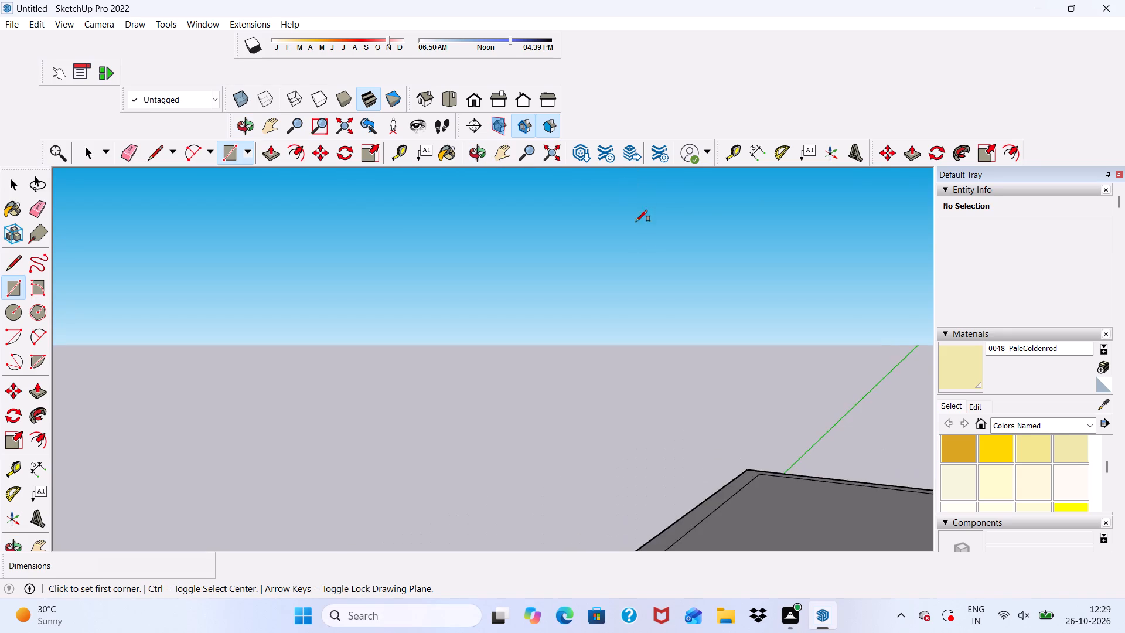
{"action": "scroll", "coordinate": [637, 236], "scroll_direction": "down", "scroll_amount": 6}
{"action": "scroll", "coordinate": [642, 327], "scroll_direction": "up", "scroll_amount": 10}
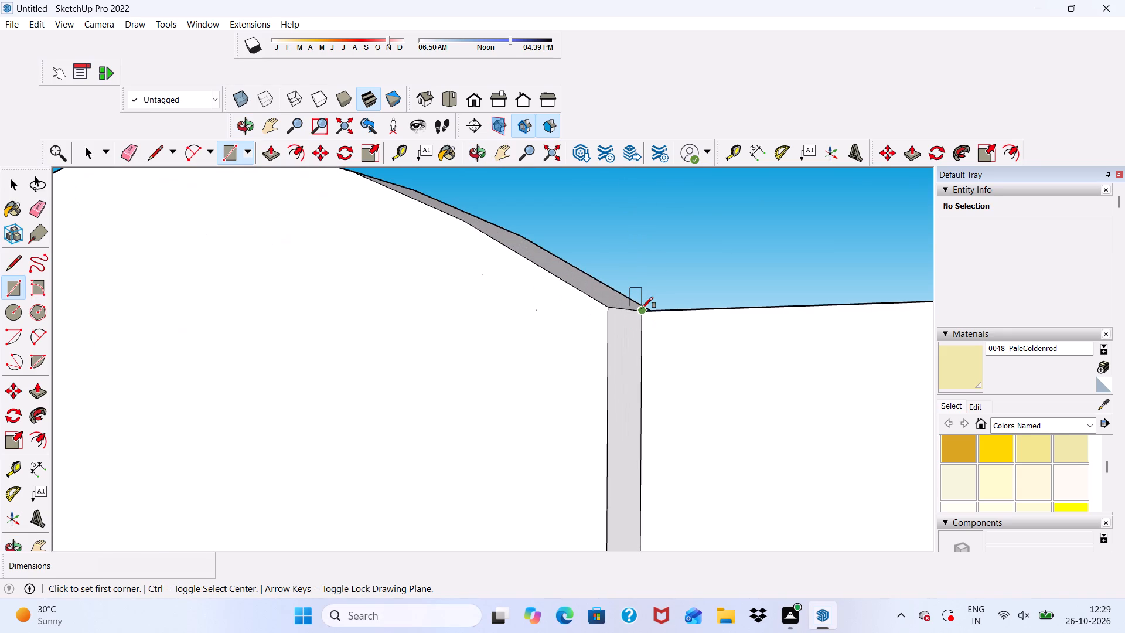
{"action": "left_click", "coordinate": [642, 312]}
{"action": "scroll", "coordinate": [638, 312], "scroll_direction": "down", "scroll_amount": 14}
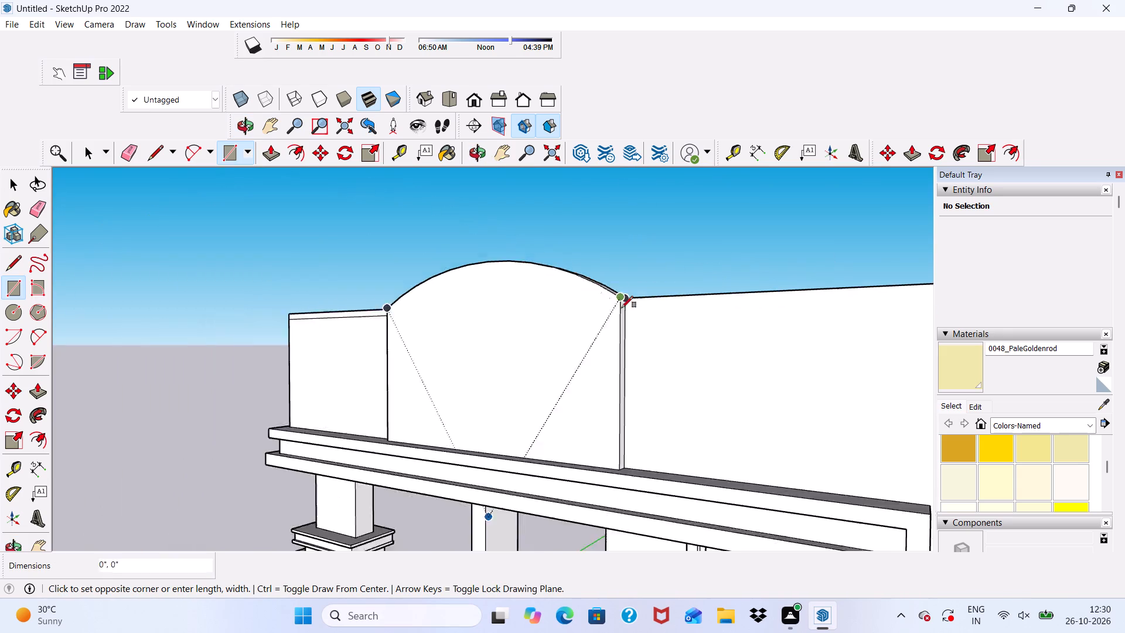
{"action": "scroll", "coordinate": [622, 308], "scroll_direction": "down", "scroll_amount": 7}
{"action": "scroll", "coordinate": [733, 295], "scroll_direction": "up", "scroll_amount": 6}
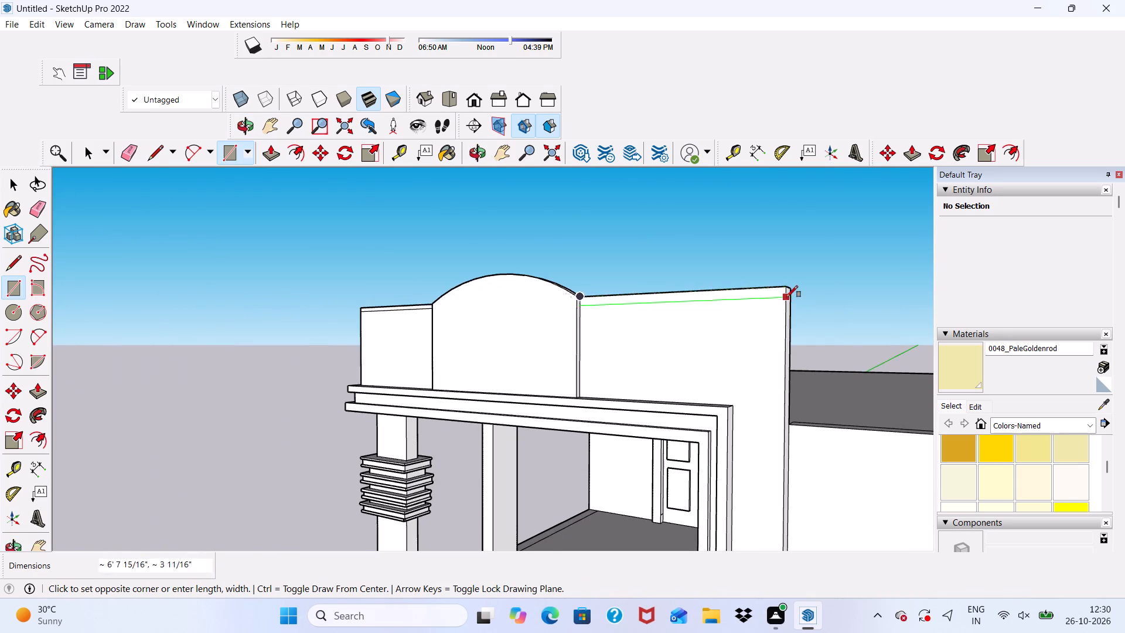
{"action": "scroll", "coordinate": [784, 298], "scroll_direction": "up", "scroll_amount": 5}
{"action": "left_click", "coordinate": [786, 298]}
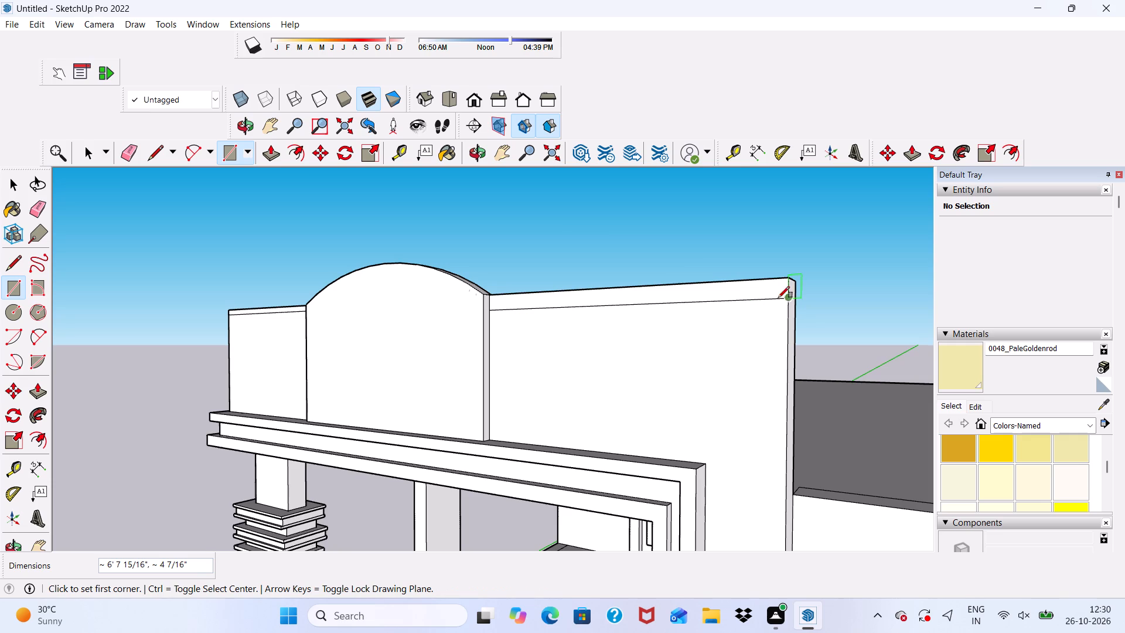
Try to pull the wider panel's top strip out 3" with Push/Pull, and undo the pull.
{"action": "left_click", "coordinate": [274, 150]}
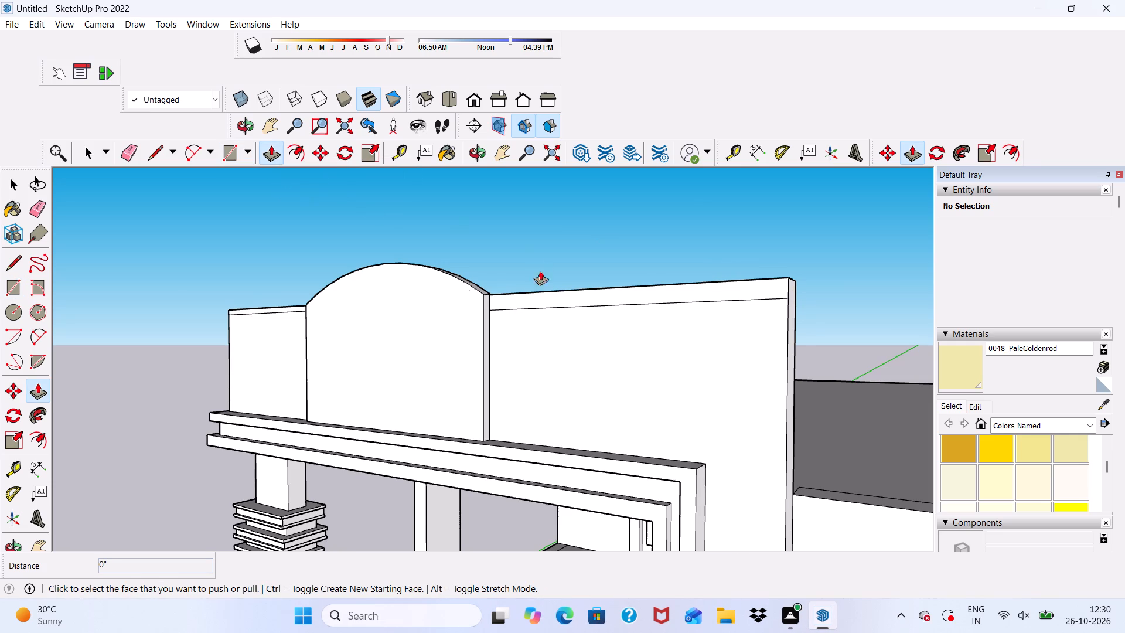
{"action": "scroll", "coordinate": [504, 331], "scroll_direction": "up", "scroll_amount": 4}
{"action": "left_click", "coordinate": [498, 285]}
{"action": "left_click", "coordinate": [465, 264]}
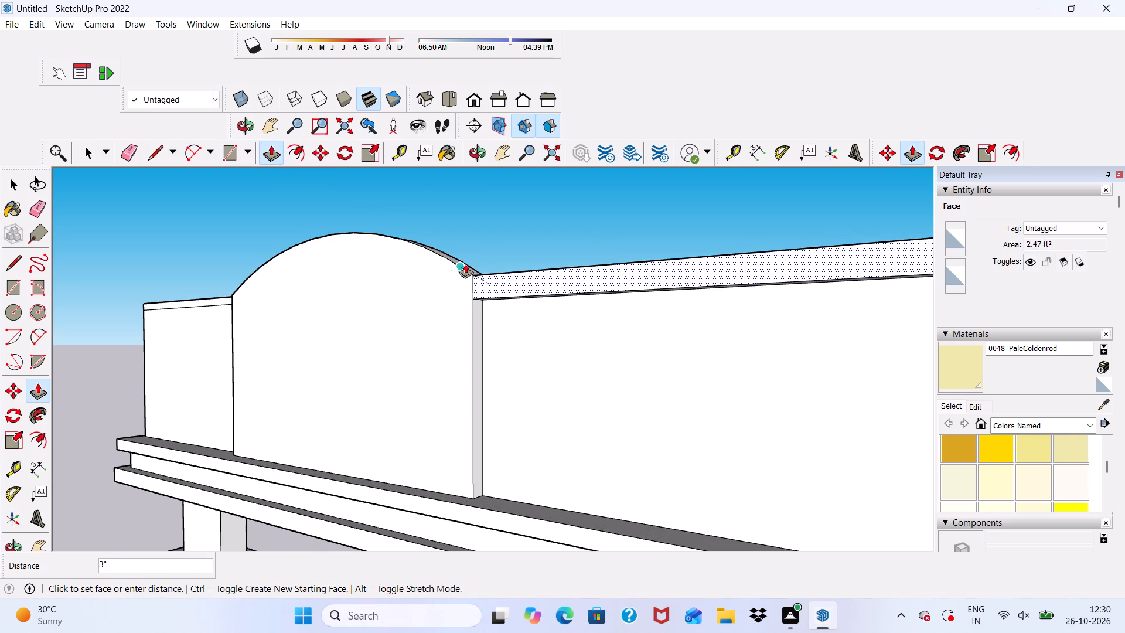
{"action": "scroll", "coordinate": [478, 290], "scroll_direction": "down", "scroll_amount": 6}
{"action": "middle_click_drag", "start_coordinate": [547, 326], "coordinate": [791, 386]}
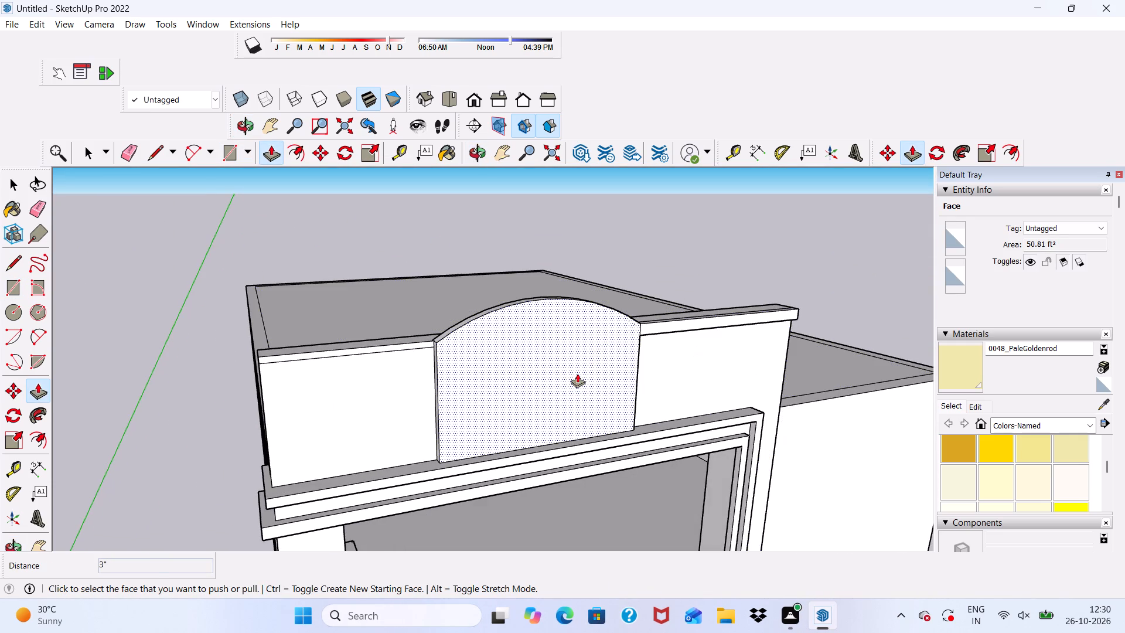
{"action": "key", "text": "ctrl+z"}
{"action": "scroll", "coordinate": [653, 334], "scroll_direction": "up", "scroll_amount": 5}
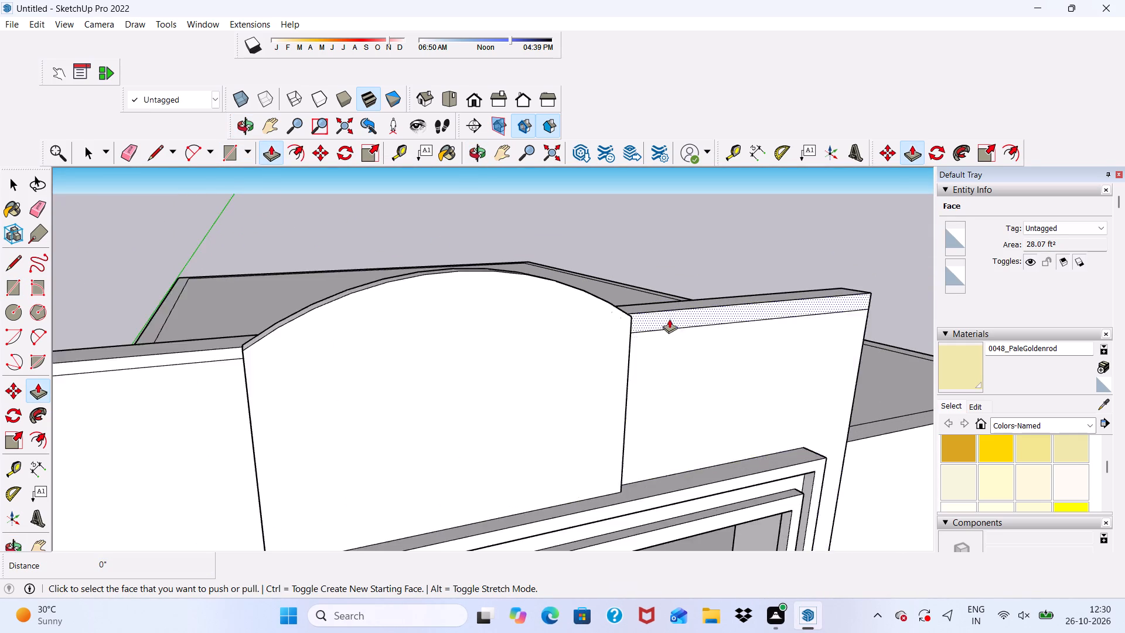
Pull the top strip of the wider parapet panel outward 3" with Push/Pull.
{"action": "scroll", "coordinate": [669, 319], "scroll_direction": "up", "scroll_amount": 4}
{"action": "left_click", "coordinate": [664, 314]}
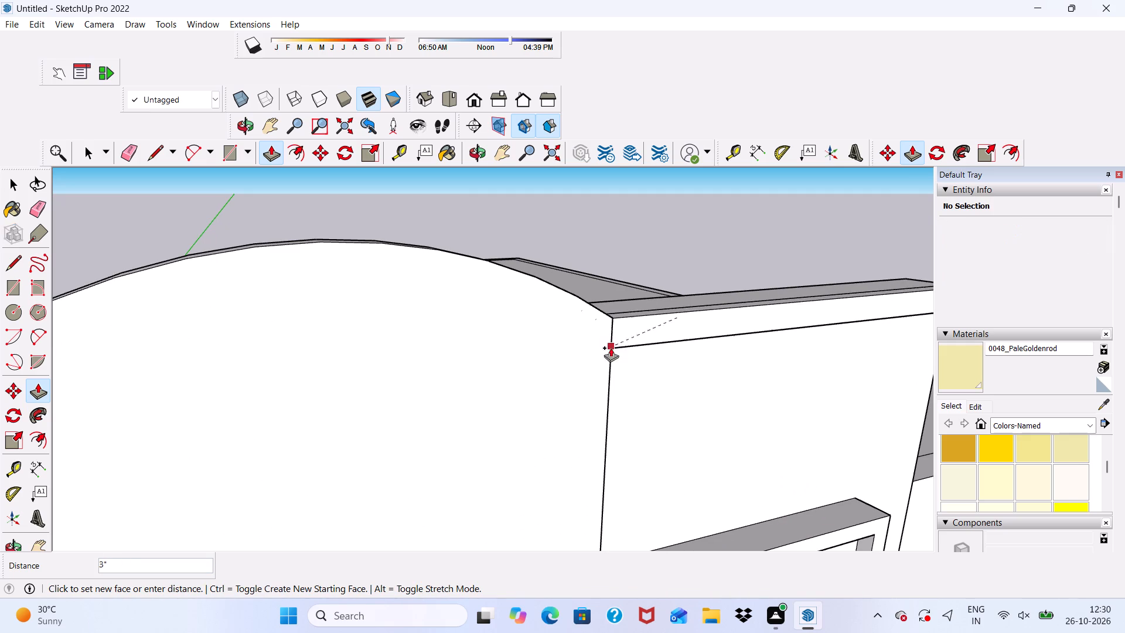
{"action": "left_click", "coordinate": [593, 354]}
Pull the top strip of the narrower parapet panel outward 3" to match the wider panel's strip.
{"action": "scroll", "coordinate": [577, 355], "scroll_direction": "down", "scroll_amount": 11}
{"action": "scroll", "coordinate": [567, 333], "scroll_direction": "up", "scroll_amount": 3}
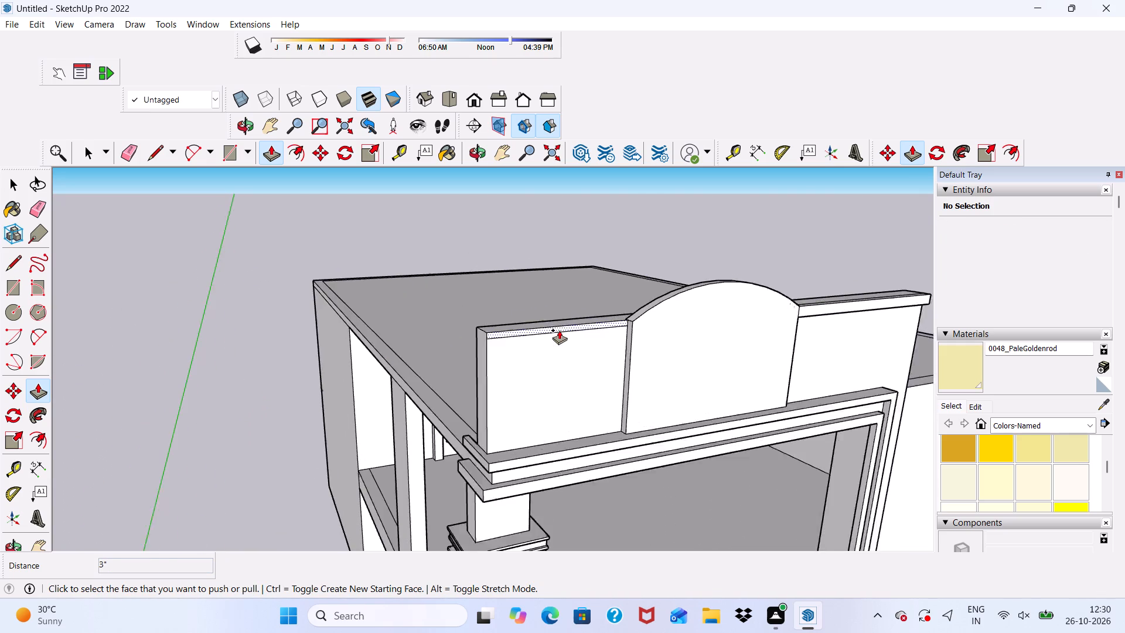
{"action": "scroll", "coordinate": [559, 330], "scroll_direction": "up", "scroll_amount": 15}
{"action": "left_click", "coordinate": [568, 331]}
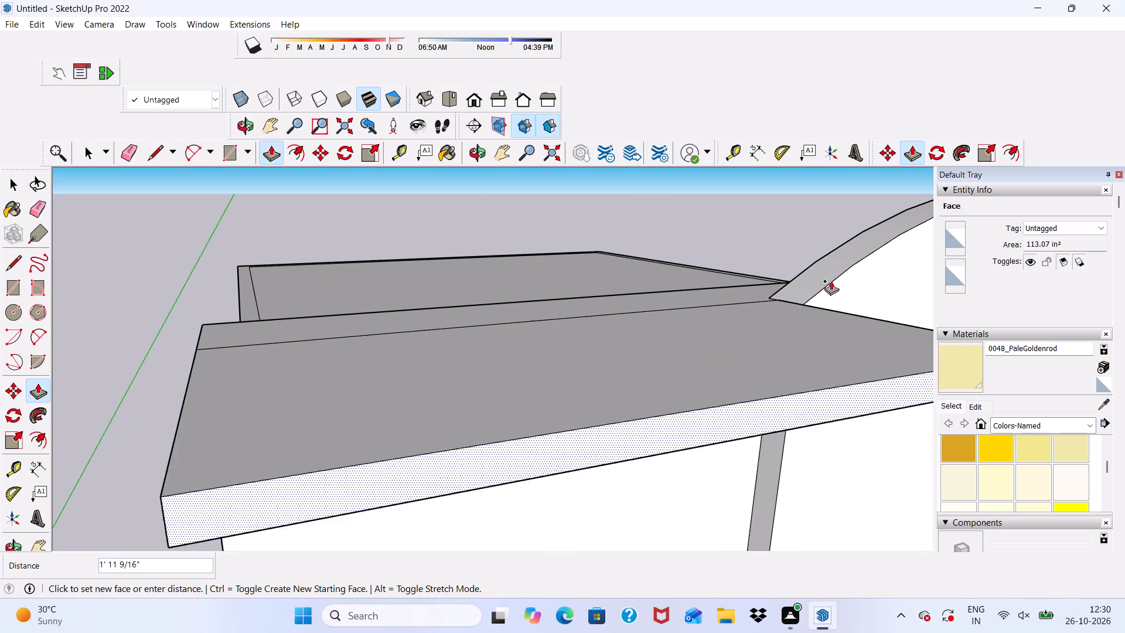
{"action": "left_click", "coordinate": [820, 294]}
Extend the underside of the narrower panel's top strip downward by 9/16" with Push/Pull.
{"action": "scroll", "coordinate": [807, 298], "scroll_direction": "down", "scroll_amount": 3}
{"action": "middle_click_drag", "start_coordinate": [797, 309], "coordinate": [685, 311]}
{"action": "scroll", "coordinate": [674, 308], "scroll_direction": "up", "scroll_amount": 1}
{"action": "scroll", "coordinate": [632, 312], "scroll_direction": "down", "scroll_amount": 12}
{"action": "scroll", "coordinate": [681, 360], "scroll_direction": "down", "scroll_amount": 9}
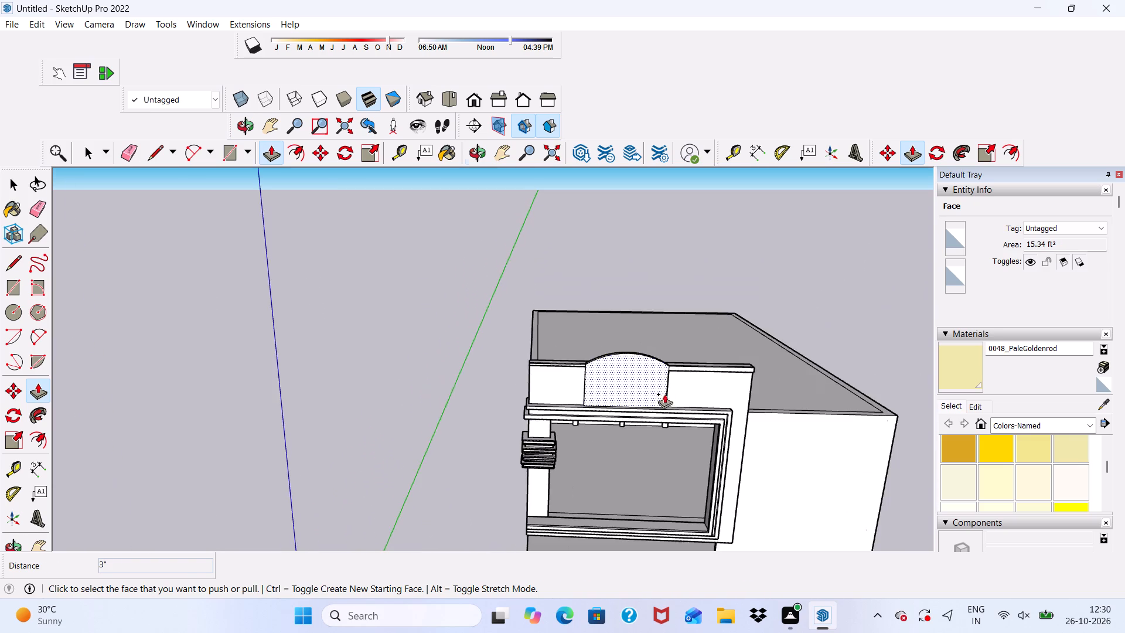
{"action": "middle_click_drag", "start_coordinate": [664, 396], "coordinate": [708, 295]}
{"action": "scroll", "coordinate": [594, 305], "scroll_direction": "up", "scroll_amount": 6}
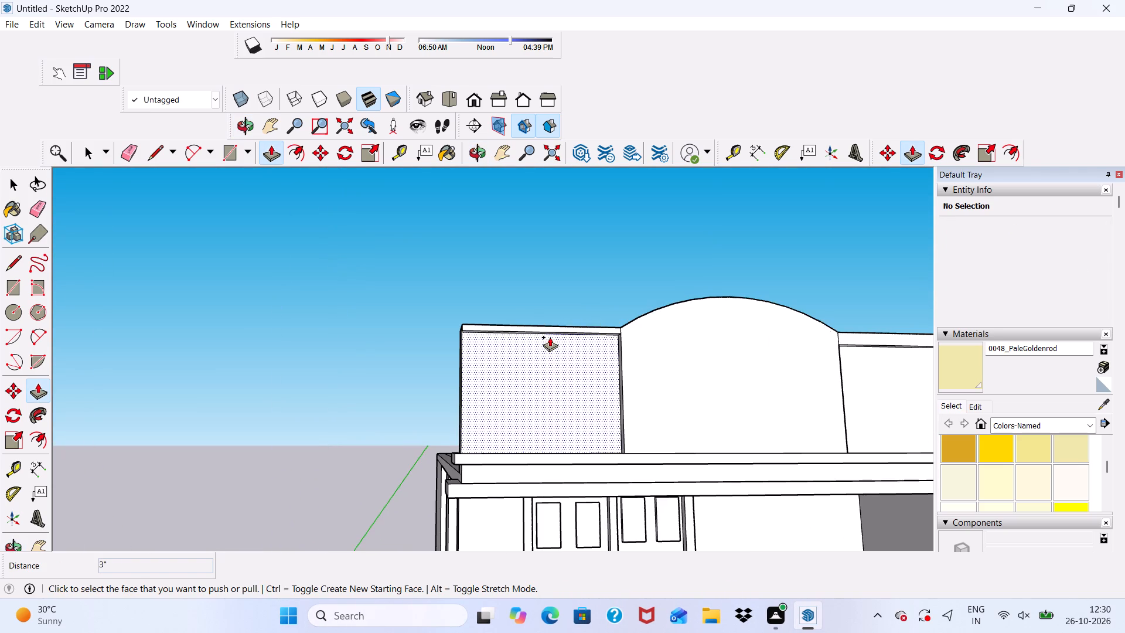
{"action": "scroll", "coordinate": [550, 337], "scroll_direction": "up", "scroll_amount": 19}
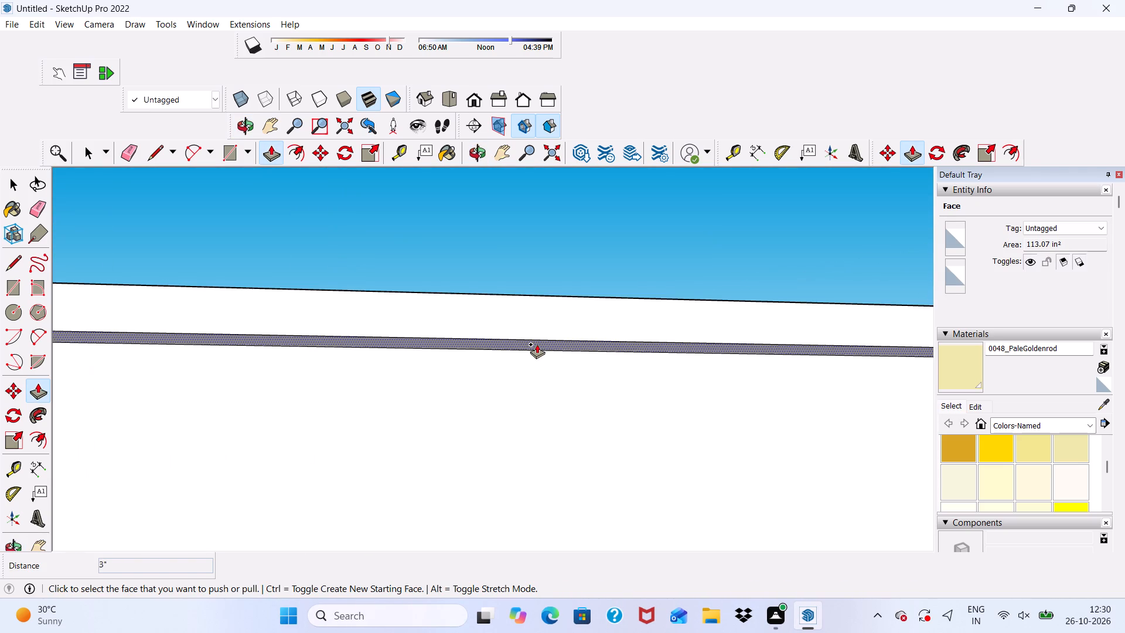
{"action": "left_click", "coordinate": [538, 342]}
{"action": "left_click", "coordinate": [537, 355]}
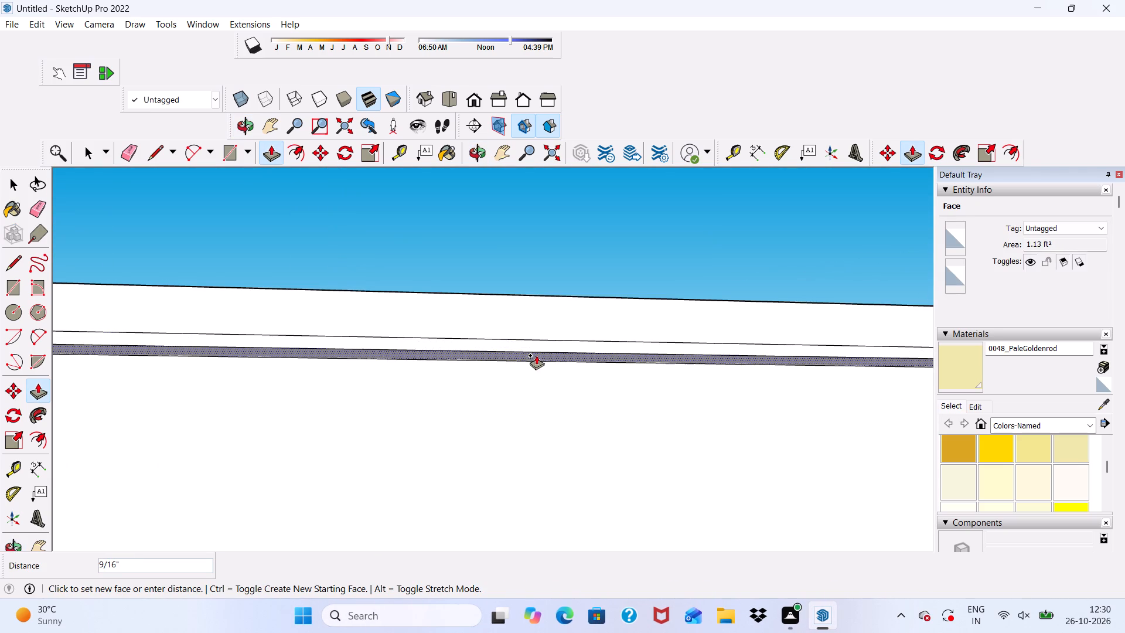
Erase the leftover horizontal seam lines on the front and outer end of the narrower panel's top strip.
{"action": "left_click", "coordinate": [129, 149]}
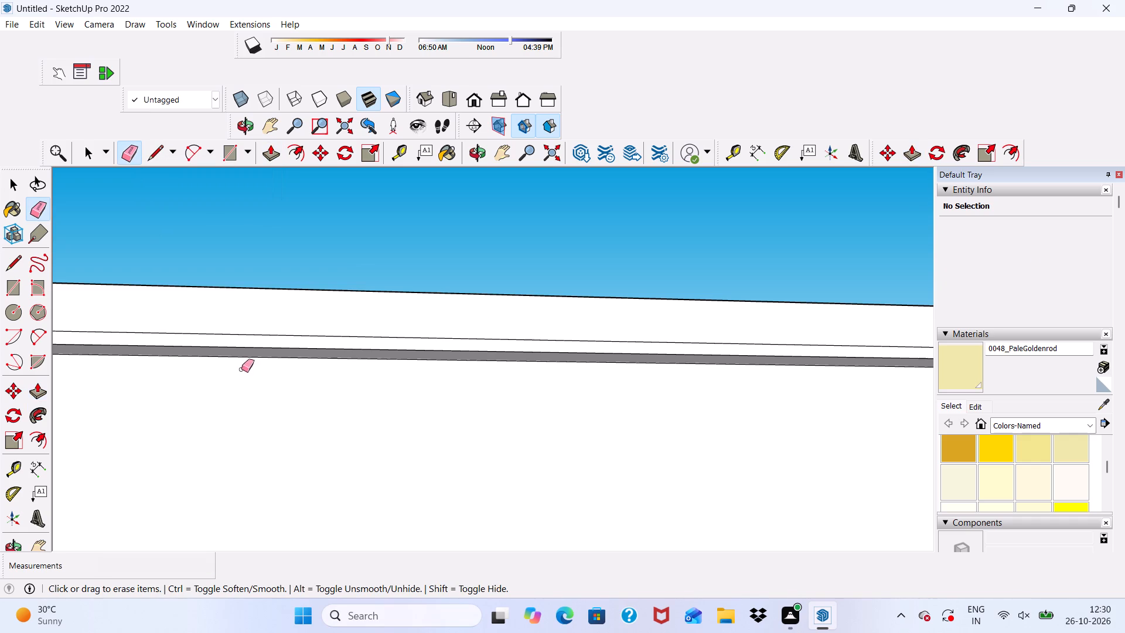
{"action": "left_click_drag", "start_coordinate": [252, 338], "coordinate": [257, 335]}
{"action": "scroll", "coordinate": [248, 329], "scroll_direction": "down", "scroll_amount": 8}
{"action": "middle_click_drag", "start_coordinate": [520, 399], "coordinate": [737, 422]}
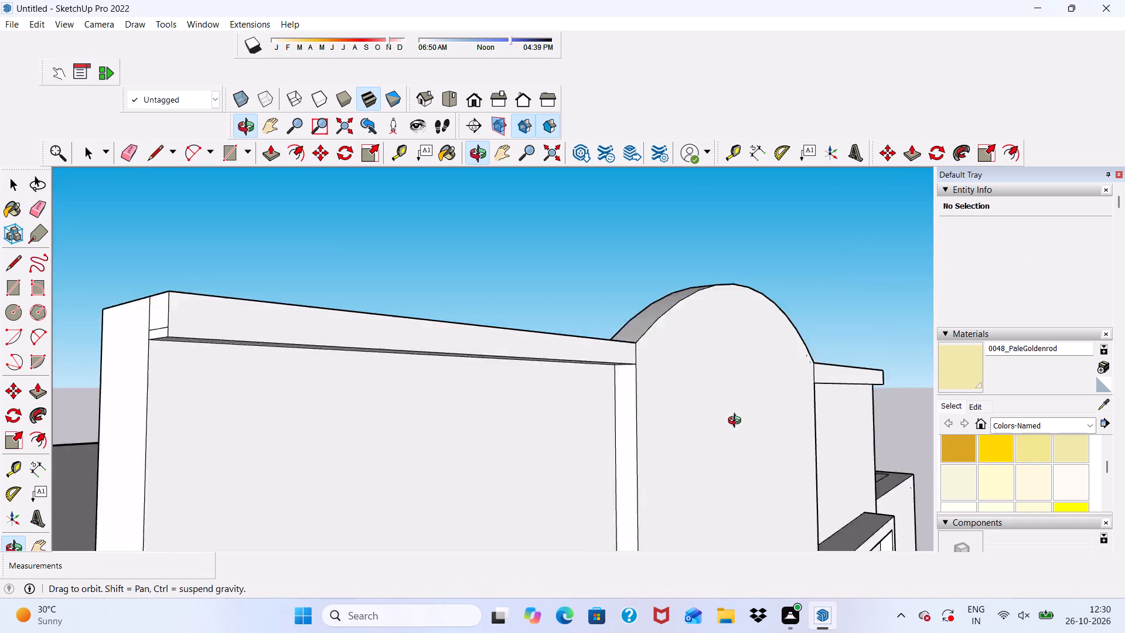
{"action": "middle_click_drag", "start_coordinate": [737, 422], "coordinate": [816, 450]}
{"action": "scroll", "coordinate": [383, 402], "scroll_direction": "up", "scroll_amount": 5}
{"action": "left_click_drag", "start_coordinate": [392, 383], "coordinate": [391, 399]}
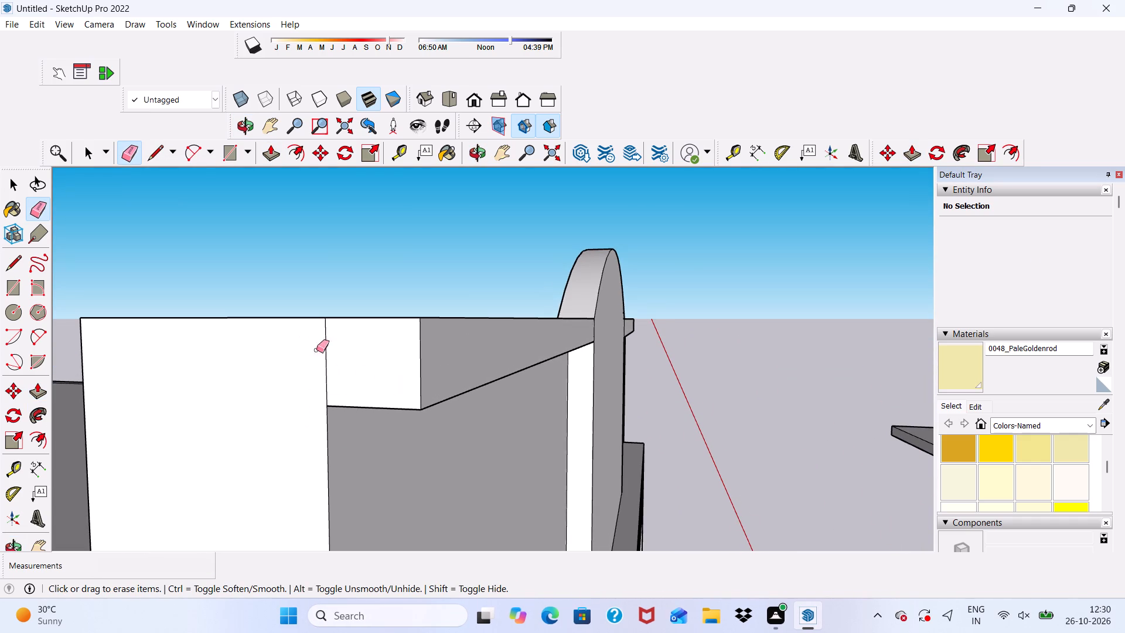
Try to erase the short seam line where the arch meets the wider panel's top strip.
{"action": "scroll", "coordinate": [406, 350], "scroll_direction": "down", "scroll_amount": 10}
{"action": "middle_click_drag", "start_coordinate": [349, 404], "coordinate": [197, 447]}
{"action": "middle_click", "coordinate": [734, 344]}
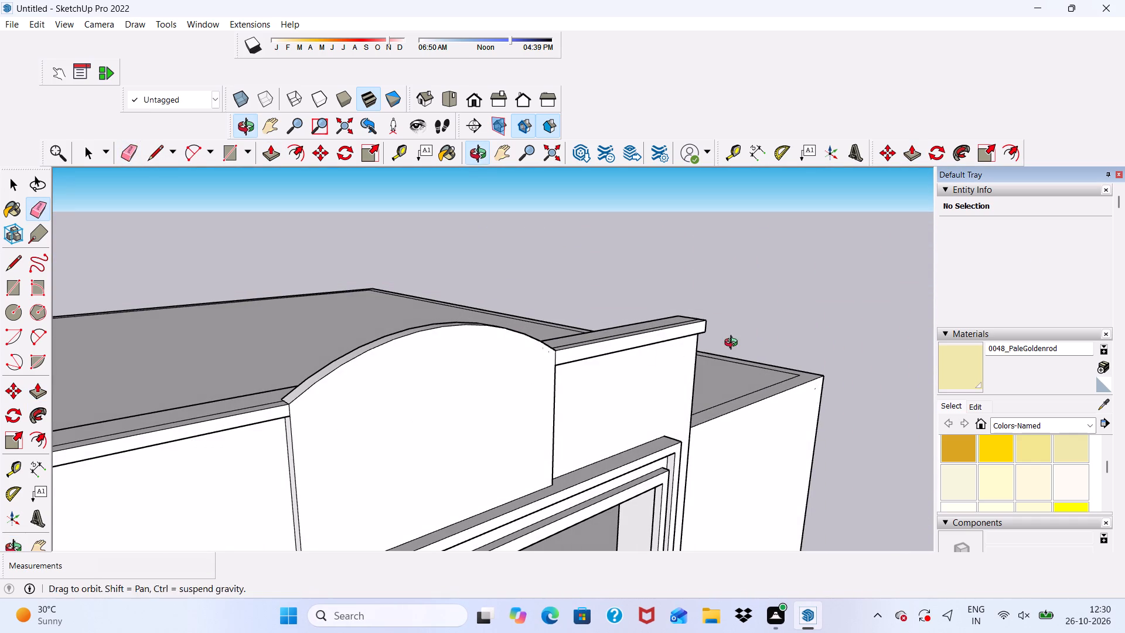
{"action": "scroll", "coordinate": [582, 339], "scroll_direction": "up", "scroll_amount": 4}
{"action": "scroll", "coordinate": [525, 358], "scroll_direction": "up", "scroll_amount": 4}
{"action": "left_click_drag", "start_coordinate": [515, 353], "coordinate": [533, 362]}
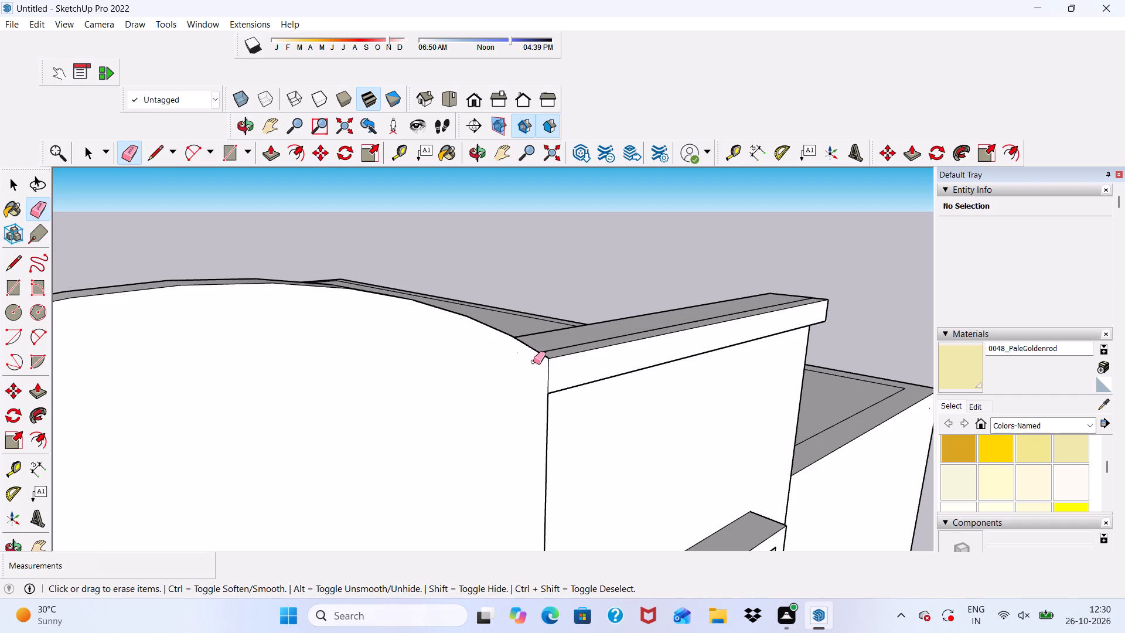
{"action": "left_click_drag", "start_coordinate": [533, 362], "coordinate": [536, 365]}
Examine the parapet trim, arch and balcony front from the outer end, behind, the front and below.
{"action": "scroll", "coordinate": [549, 377], "scroll_direction": "down", "scroll_amount": 6}
{"action": "middle_click_drag", "start_coordinate": [638, 396], "coordinate": [294, 360]}
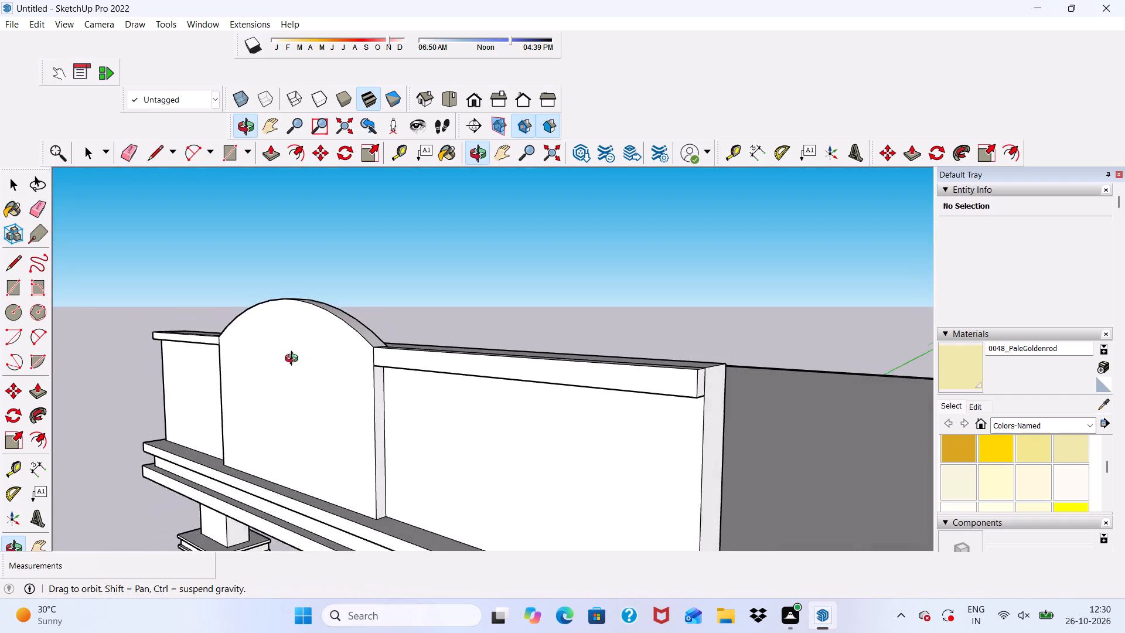
{"action": "middle_click_drag", "start_coordinate": [294, 360], "coordinate": [284, 364]}
{"action": "scroll", "coordinate": [662, 400], "scroll_direction": "up", "scroll_amount": 5}
{"action": "middle_click_drag", "start_coordinate": [697, 406], "coordinate": [676, 443]}
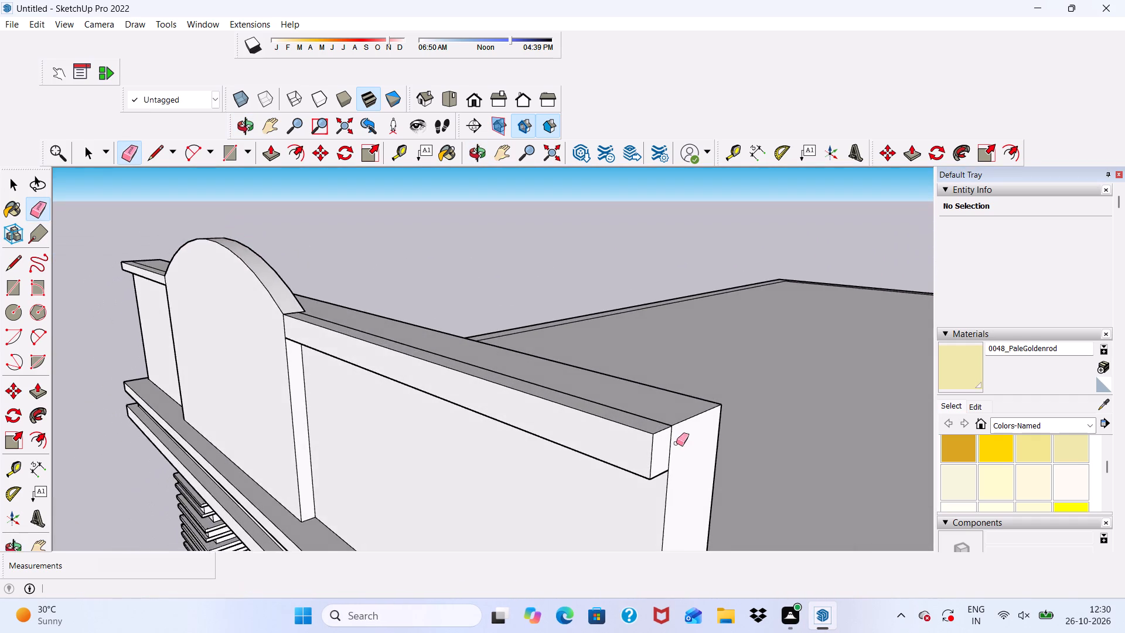
{"action": "scroll", "coordinate": [671, 438], "scroll_direction": "down", "scroll_amount": 6}
{"action": "middle_click_drag", "start_coordinate": [729, 448], "coordinate": [590, 404]}
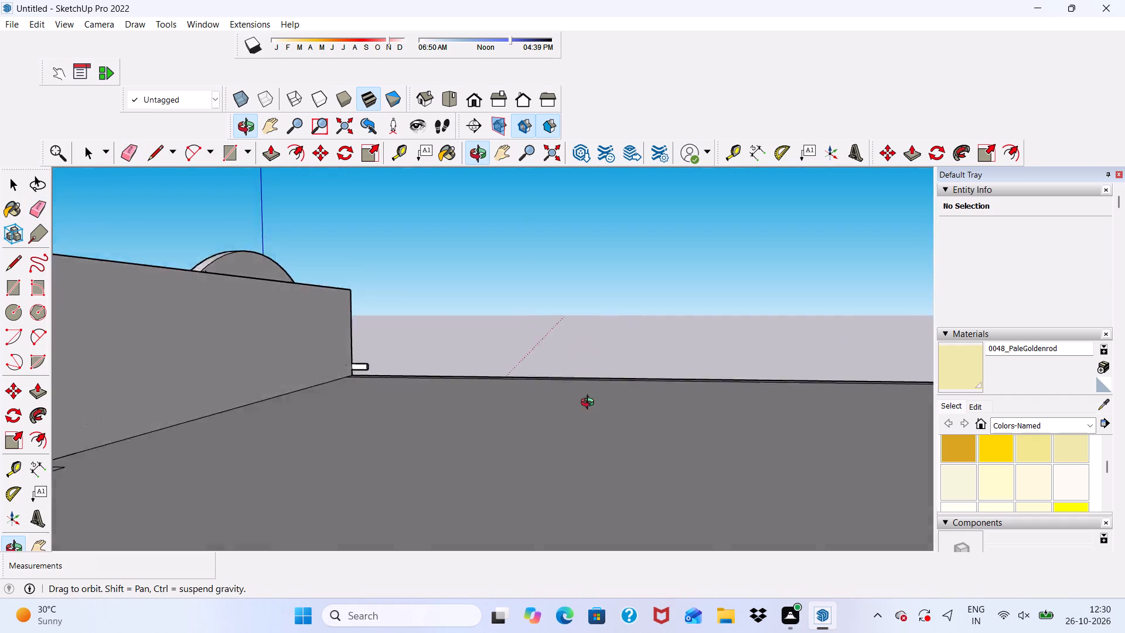
{"action": "middle_click_drag", "start_coordinate": [590, 404], "coordinate": [953, 386]}
{"action": "left_click_drag", "start_coordinate": [561, 455], "coordinate": [546, 455]}
{"action": "key", "text": "space"}
{"action": "scroll", "coordinate": [543, 453], "scroll_direction": "down", "scroll_amount": 5}
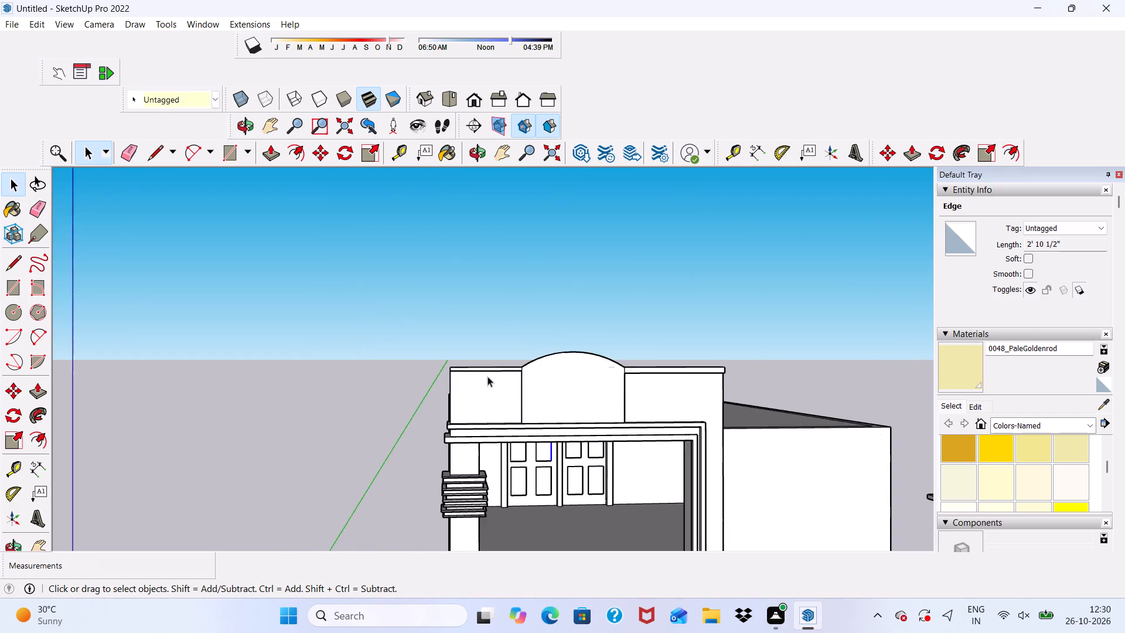
{"action": "scroll", "coordinate": [487, 376], "scroll_direction": "down", "scroll_amount": 2}
{"action": "middle_click_drag", "start_coordinate": [530, 501], "coordinate": [503, 472]}
{"action": "left_click", "coordinate": [720, 316]}
{"action": "scroll", "coordinate": [530, 452], "scroll_direction": "up", "scroll_amount": 5}
{"action": "scroll", "coordinate": [535, 440], "scroll_direction": "down", "scroll_amount": 5}
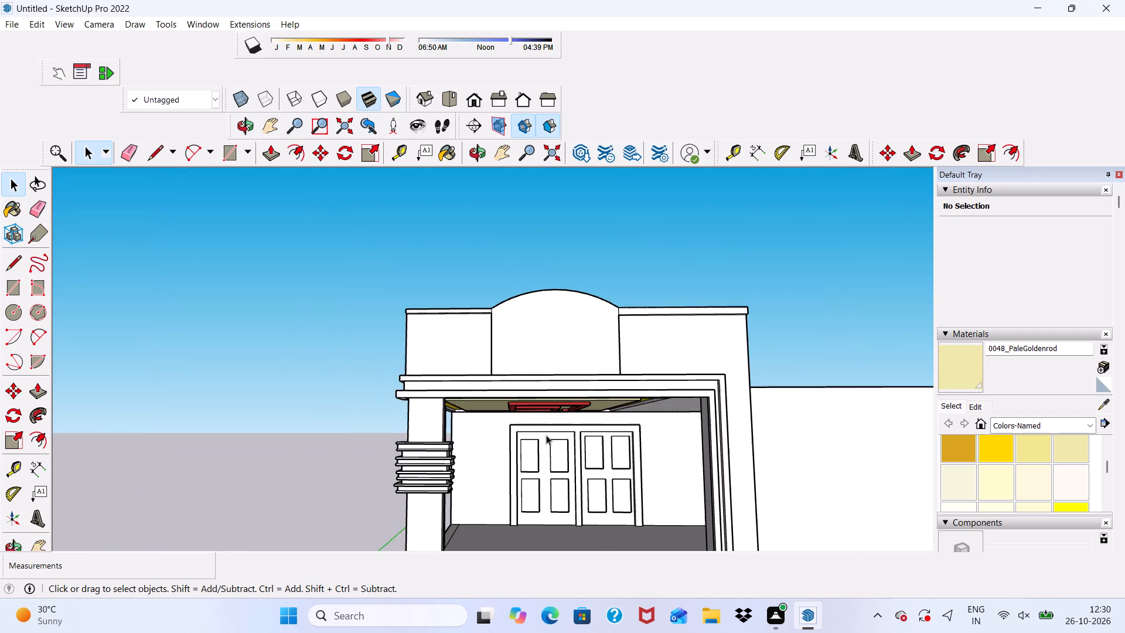
{"action": "middle_click_drag", "start_coordinate": [546, 477], "coordinate": [527, 459]}
{"action": "scroll", "coordinate": [546, 477], "scroll_direction": "up", "scroll_amount": 1}
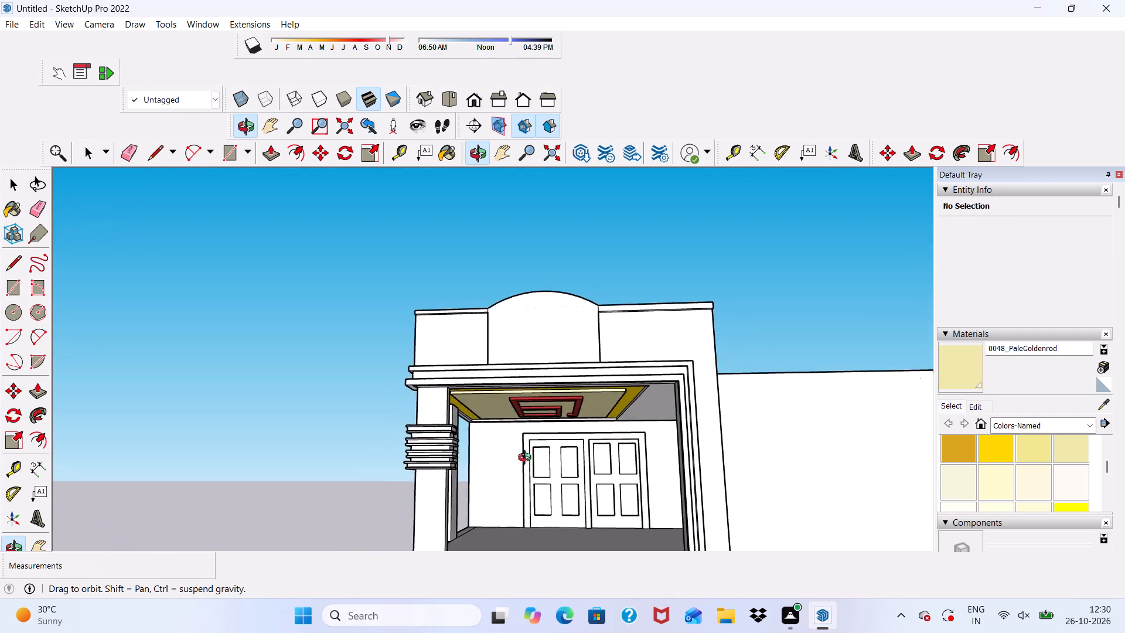
{"action": "middle_click_drag", "start_coordinate": [527, 459], "coordinate": [540, 479]}
{"action": "scroll", "coordinate": [579, 486], "scroll_direction": "up", "scroll_amount": 2}
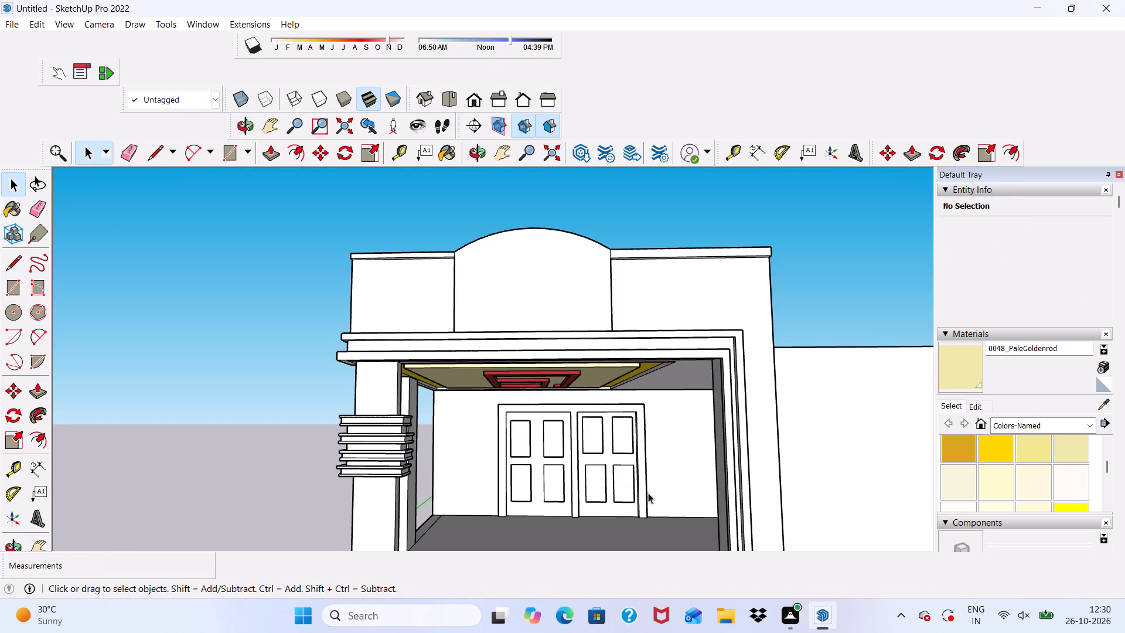
{"action": "scroll", "coordinate": [633, 482], "scroll_direction": "down", "scroll_amount": 5}
{"action": "middle_click_drag", "start_coordinate": [621, 461], "coordinate": [645, 458]}
{"action": "scroll", "coordinate": [595, 427], "scroll_direction": "down", "scroll_amount": 3}
{"action": "middle_click_drag", "start_coordinate": [596, 479], "coordinate": [519, 532]}
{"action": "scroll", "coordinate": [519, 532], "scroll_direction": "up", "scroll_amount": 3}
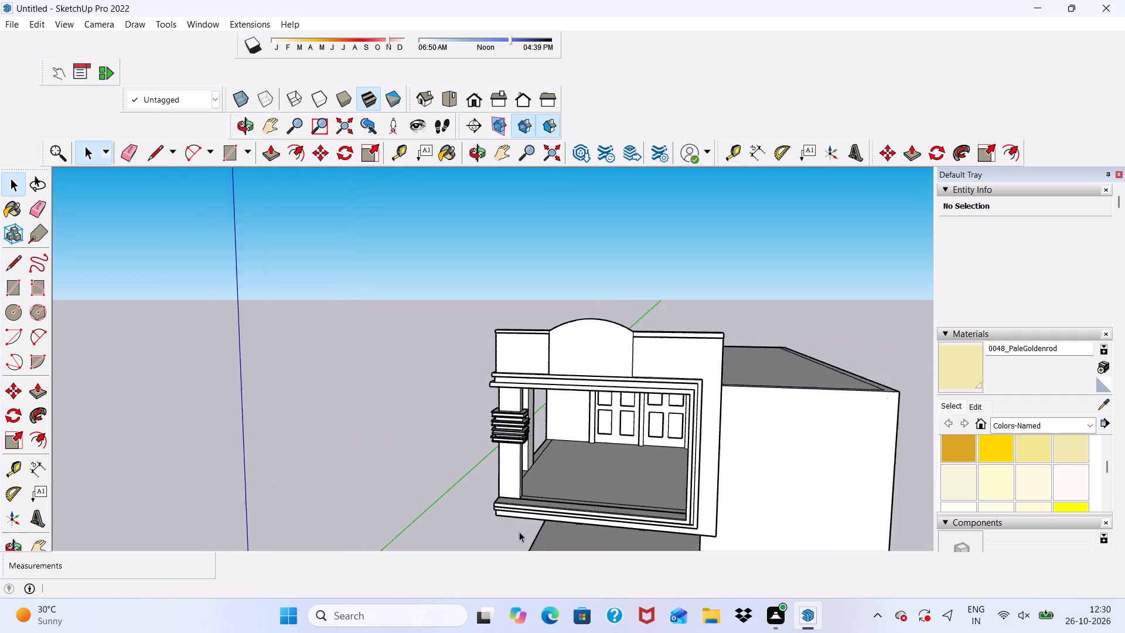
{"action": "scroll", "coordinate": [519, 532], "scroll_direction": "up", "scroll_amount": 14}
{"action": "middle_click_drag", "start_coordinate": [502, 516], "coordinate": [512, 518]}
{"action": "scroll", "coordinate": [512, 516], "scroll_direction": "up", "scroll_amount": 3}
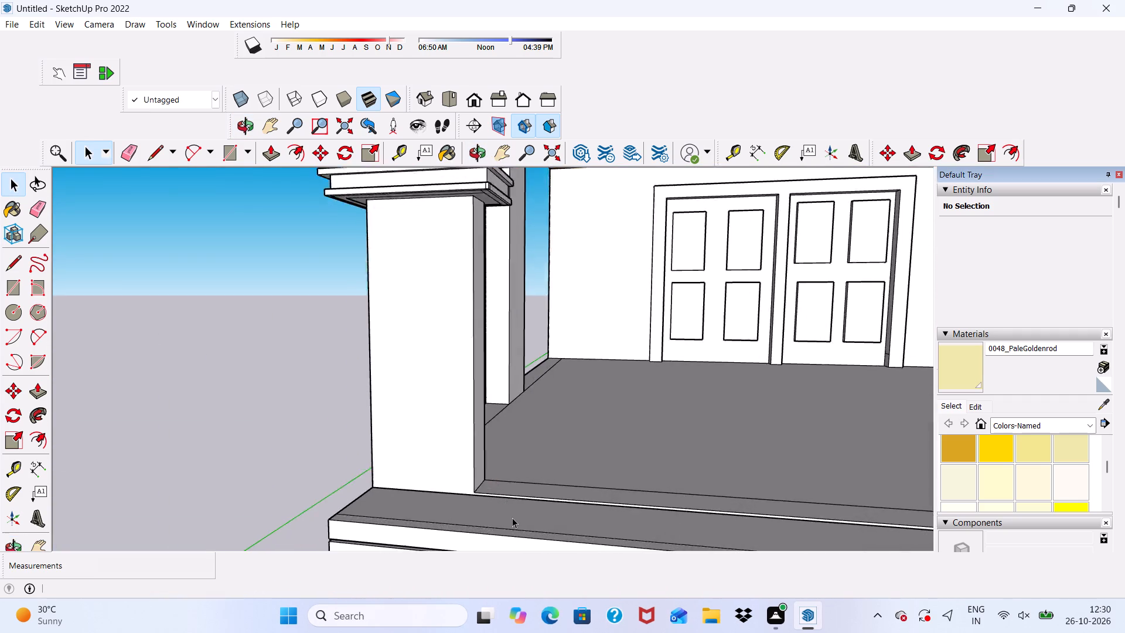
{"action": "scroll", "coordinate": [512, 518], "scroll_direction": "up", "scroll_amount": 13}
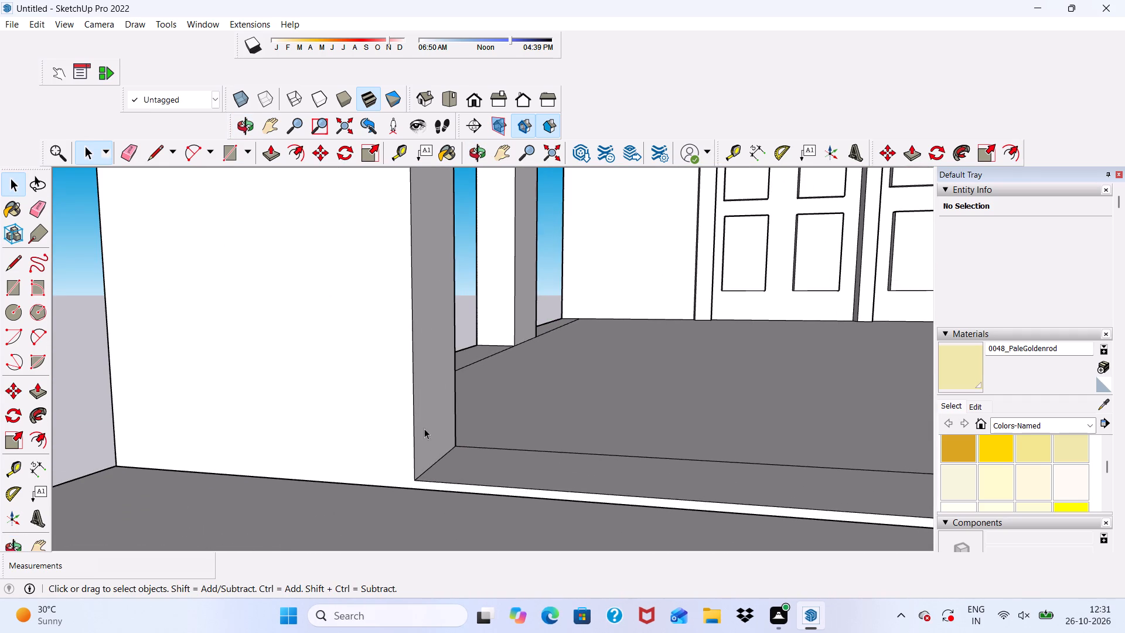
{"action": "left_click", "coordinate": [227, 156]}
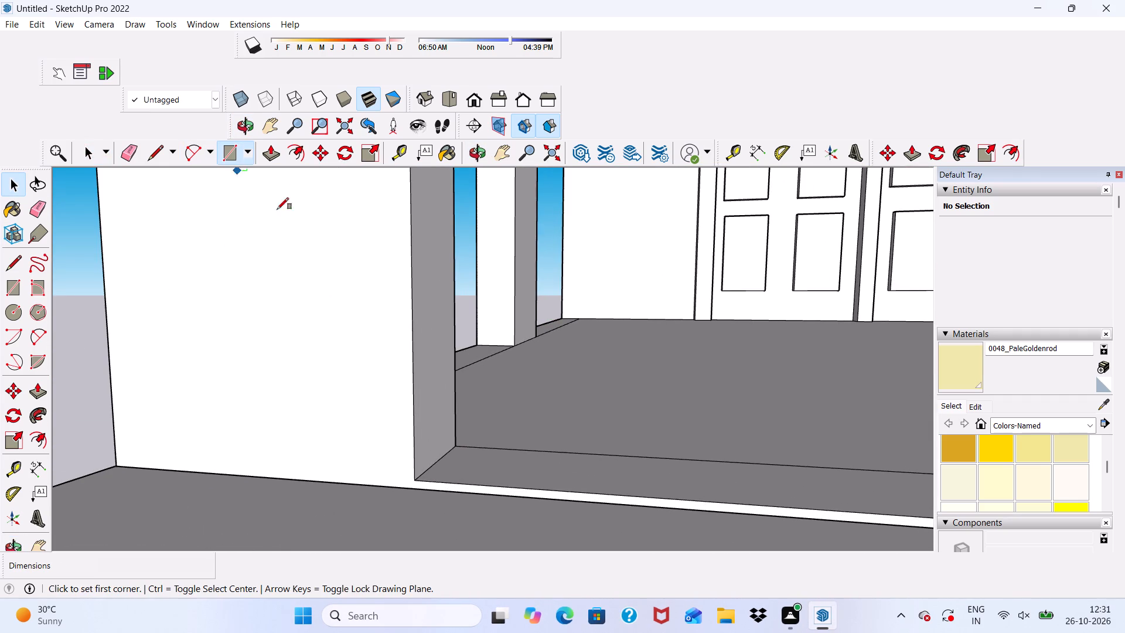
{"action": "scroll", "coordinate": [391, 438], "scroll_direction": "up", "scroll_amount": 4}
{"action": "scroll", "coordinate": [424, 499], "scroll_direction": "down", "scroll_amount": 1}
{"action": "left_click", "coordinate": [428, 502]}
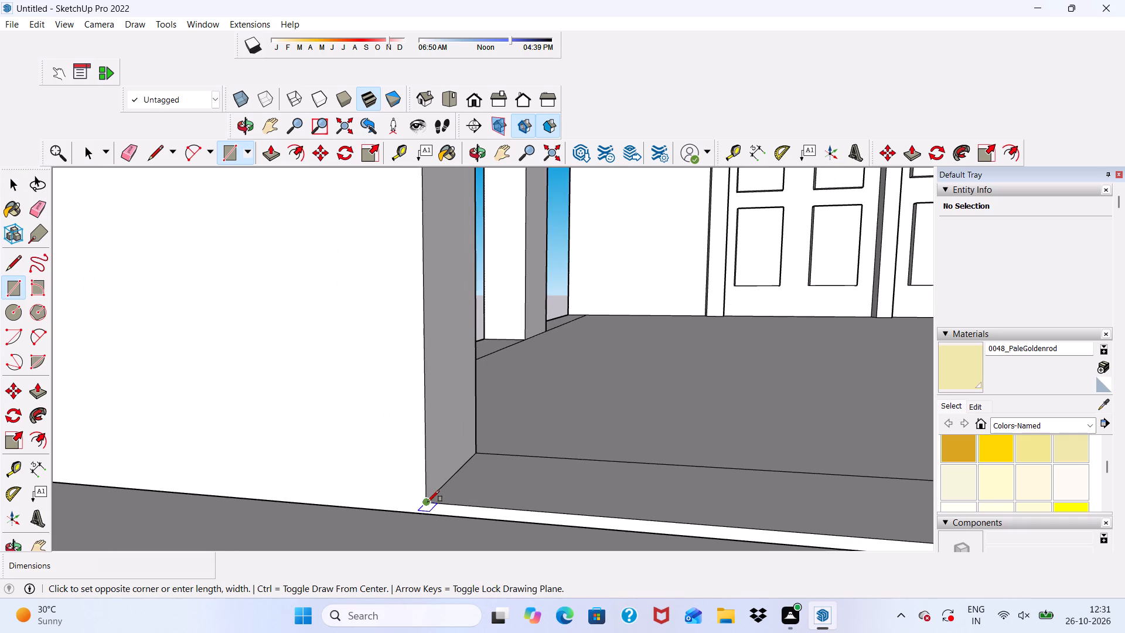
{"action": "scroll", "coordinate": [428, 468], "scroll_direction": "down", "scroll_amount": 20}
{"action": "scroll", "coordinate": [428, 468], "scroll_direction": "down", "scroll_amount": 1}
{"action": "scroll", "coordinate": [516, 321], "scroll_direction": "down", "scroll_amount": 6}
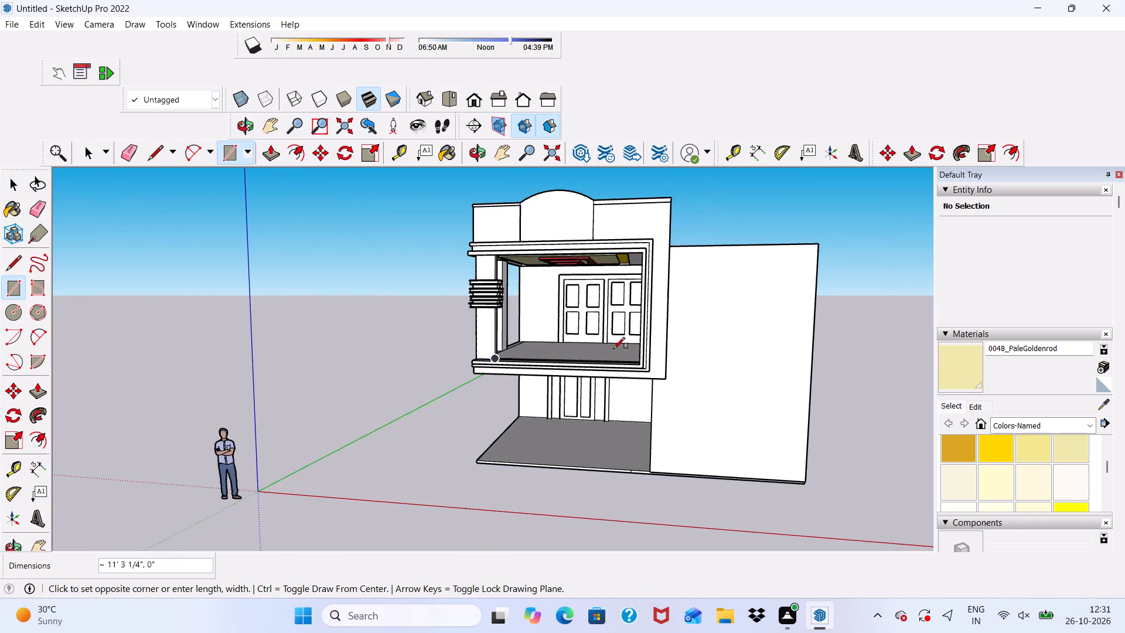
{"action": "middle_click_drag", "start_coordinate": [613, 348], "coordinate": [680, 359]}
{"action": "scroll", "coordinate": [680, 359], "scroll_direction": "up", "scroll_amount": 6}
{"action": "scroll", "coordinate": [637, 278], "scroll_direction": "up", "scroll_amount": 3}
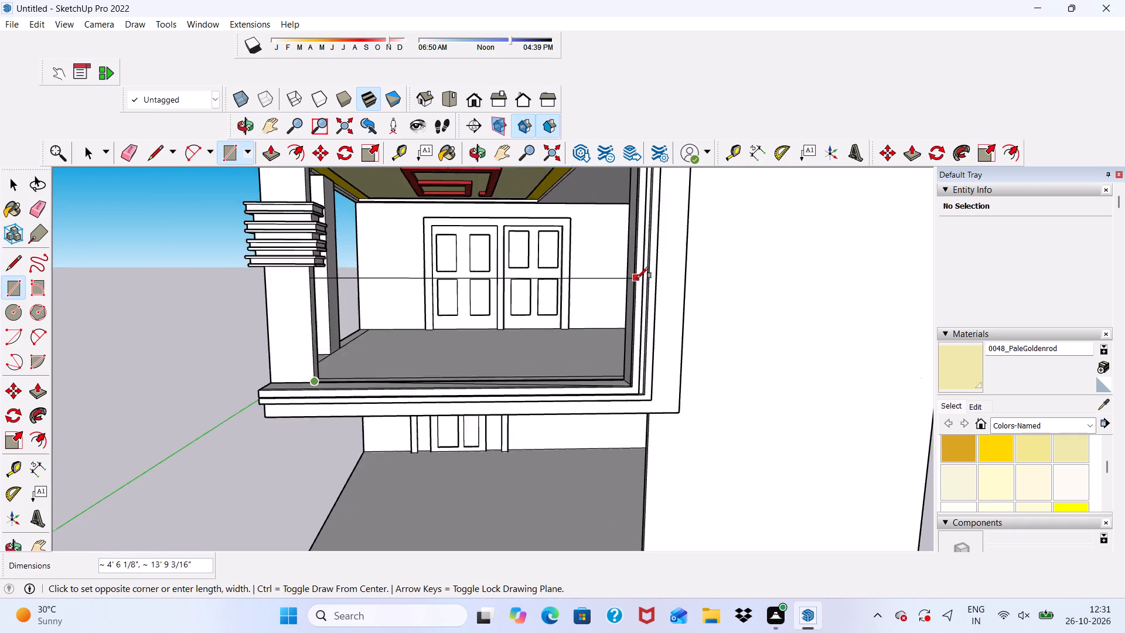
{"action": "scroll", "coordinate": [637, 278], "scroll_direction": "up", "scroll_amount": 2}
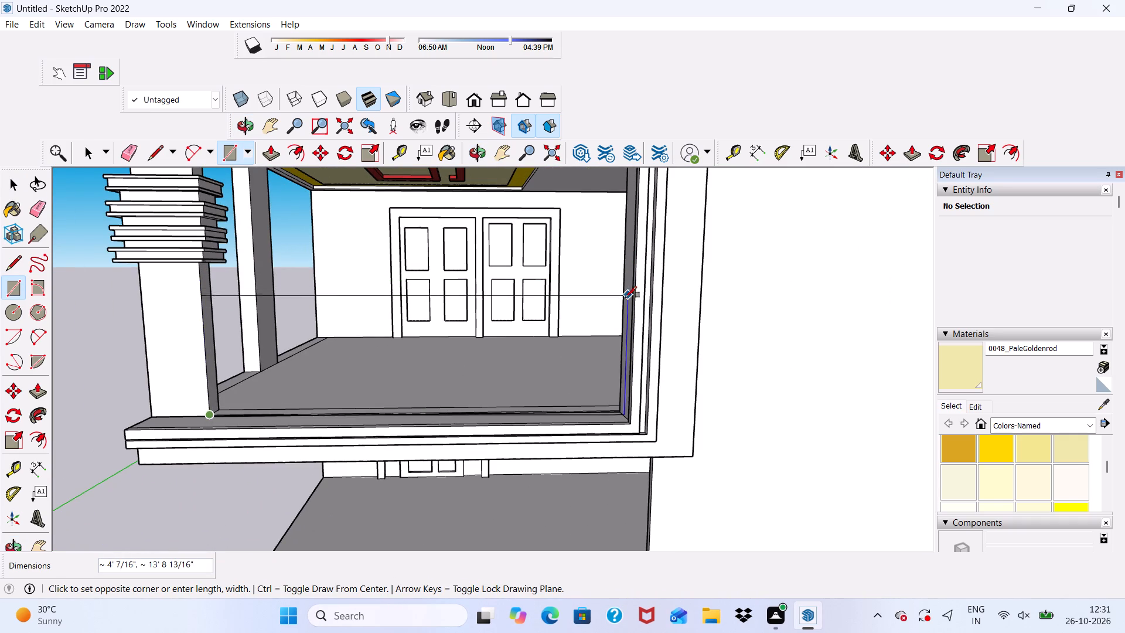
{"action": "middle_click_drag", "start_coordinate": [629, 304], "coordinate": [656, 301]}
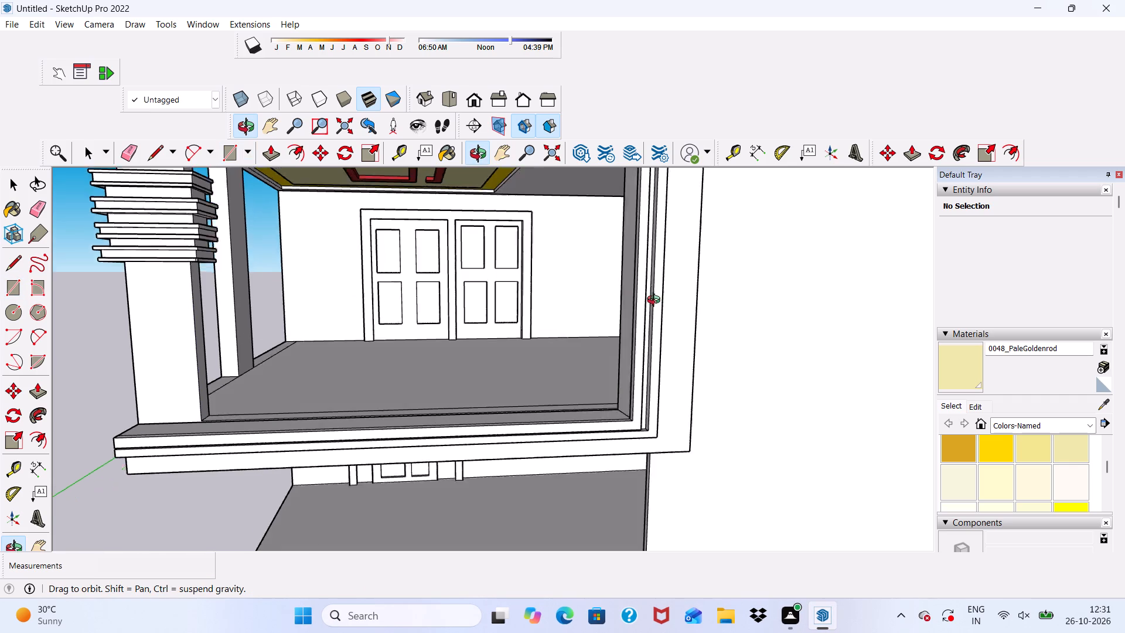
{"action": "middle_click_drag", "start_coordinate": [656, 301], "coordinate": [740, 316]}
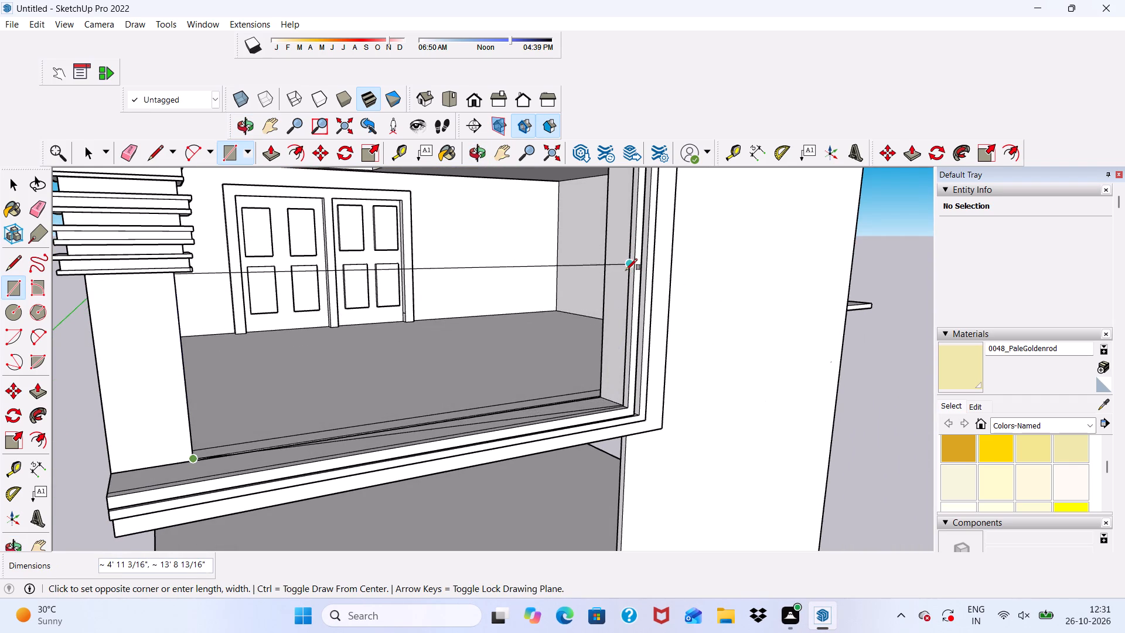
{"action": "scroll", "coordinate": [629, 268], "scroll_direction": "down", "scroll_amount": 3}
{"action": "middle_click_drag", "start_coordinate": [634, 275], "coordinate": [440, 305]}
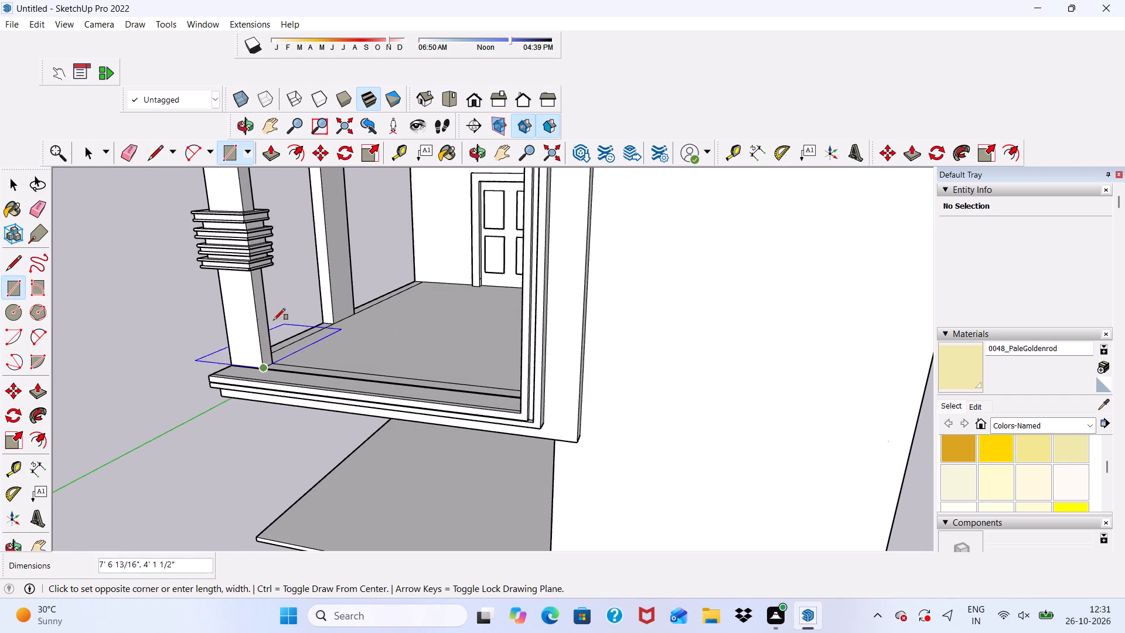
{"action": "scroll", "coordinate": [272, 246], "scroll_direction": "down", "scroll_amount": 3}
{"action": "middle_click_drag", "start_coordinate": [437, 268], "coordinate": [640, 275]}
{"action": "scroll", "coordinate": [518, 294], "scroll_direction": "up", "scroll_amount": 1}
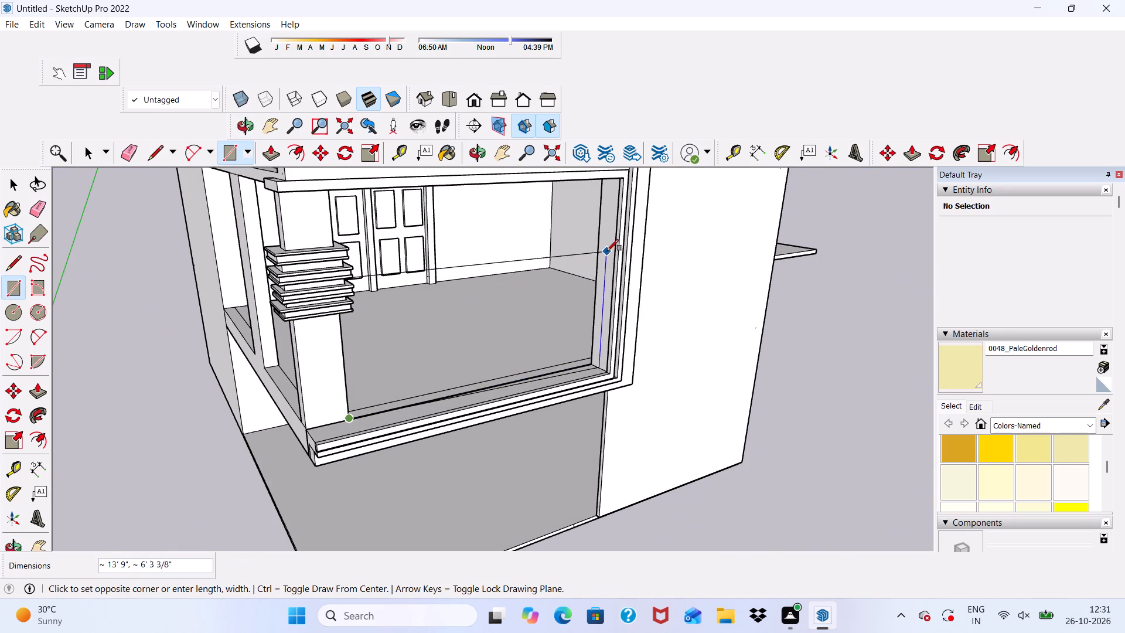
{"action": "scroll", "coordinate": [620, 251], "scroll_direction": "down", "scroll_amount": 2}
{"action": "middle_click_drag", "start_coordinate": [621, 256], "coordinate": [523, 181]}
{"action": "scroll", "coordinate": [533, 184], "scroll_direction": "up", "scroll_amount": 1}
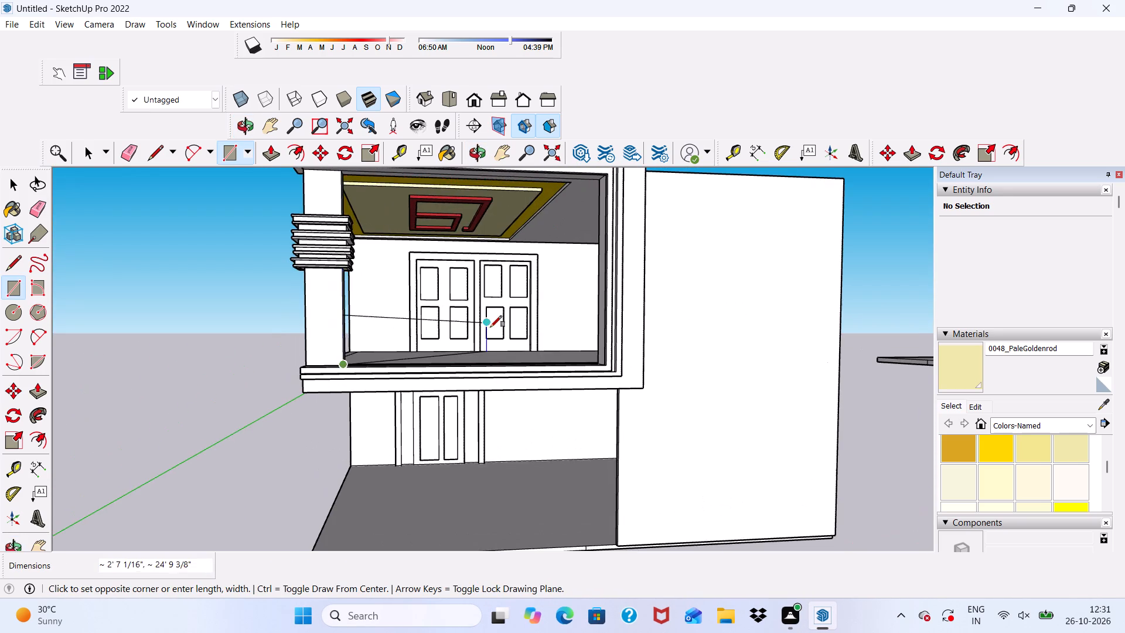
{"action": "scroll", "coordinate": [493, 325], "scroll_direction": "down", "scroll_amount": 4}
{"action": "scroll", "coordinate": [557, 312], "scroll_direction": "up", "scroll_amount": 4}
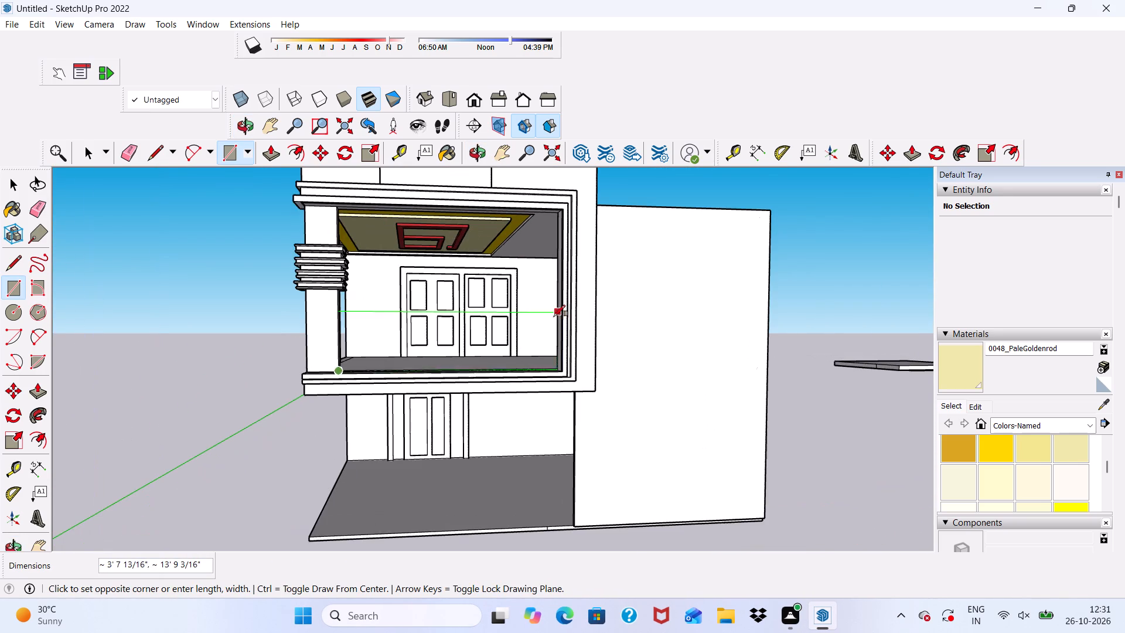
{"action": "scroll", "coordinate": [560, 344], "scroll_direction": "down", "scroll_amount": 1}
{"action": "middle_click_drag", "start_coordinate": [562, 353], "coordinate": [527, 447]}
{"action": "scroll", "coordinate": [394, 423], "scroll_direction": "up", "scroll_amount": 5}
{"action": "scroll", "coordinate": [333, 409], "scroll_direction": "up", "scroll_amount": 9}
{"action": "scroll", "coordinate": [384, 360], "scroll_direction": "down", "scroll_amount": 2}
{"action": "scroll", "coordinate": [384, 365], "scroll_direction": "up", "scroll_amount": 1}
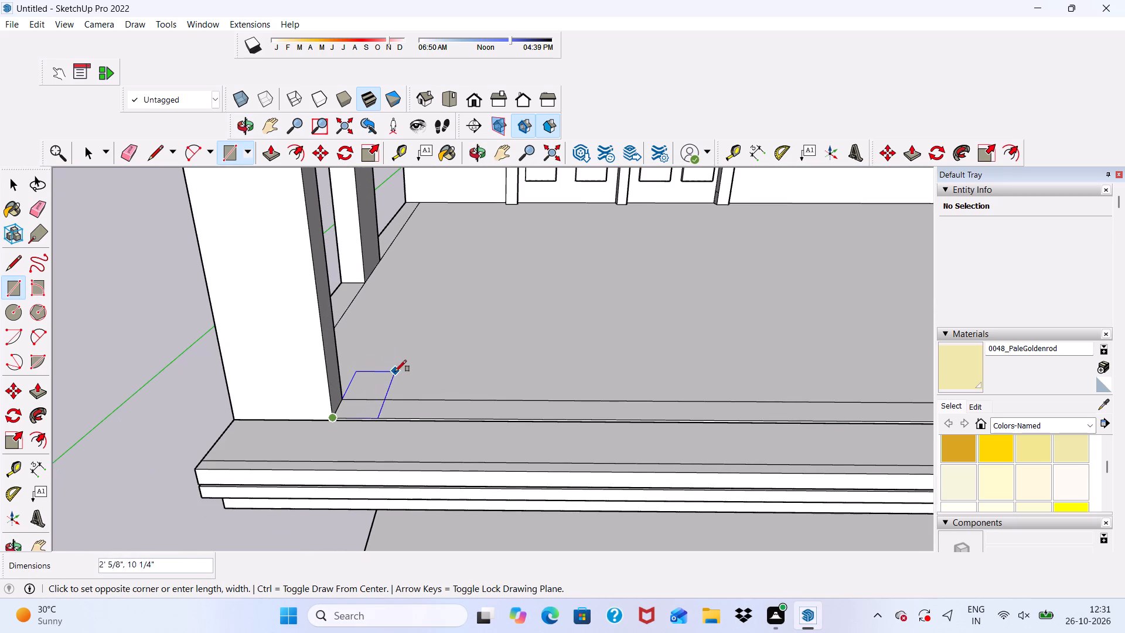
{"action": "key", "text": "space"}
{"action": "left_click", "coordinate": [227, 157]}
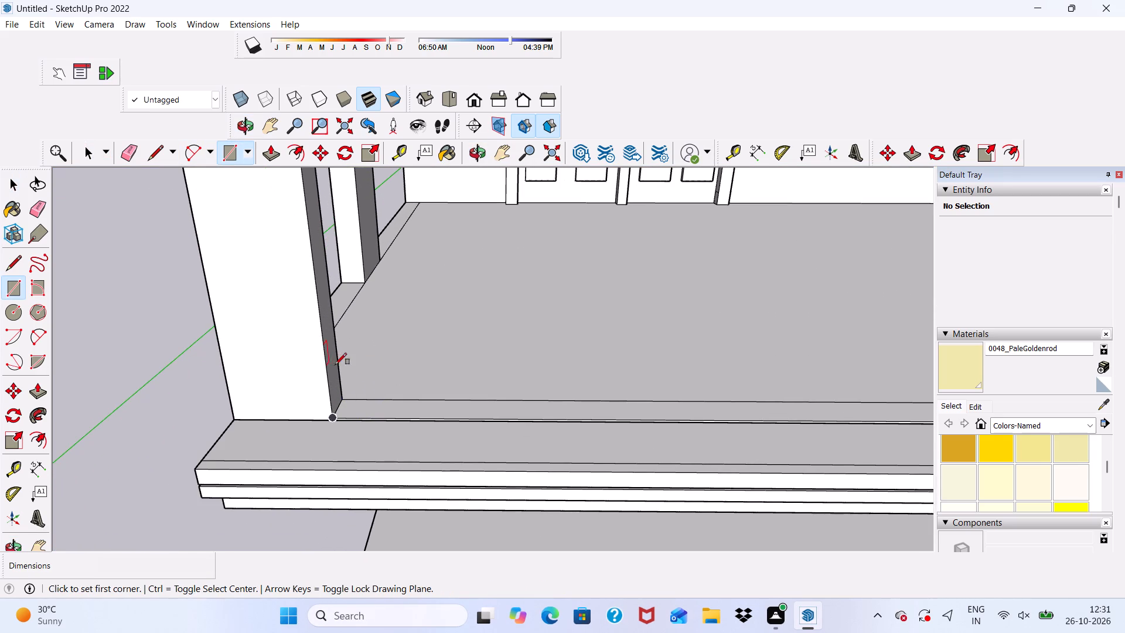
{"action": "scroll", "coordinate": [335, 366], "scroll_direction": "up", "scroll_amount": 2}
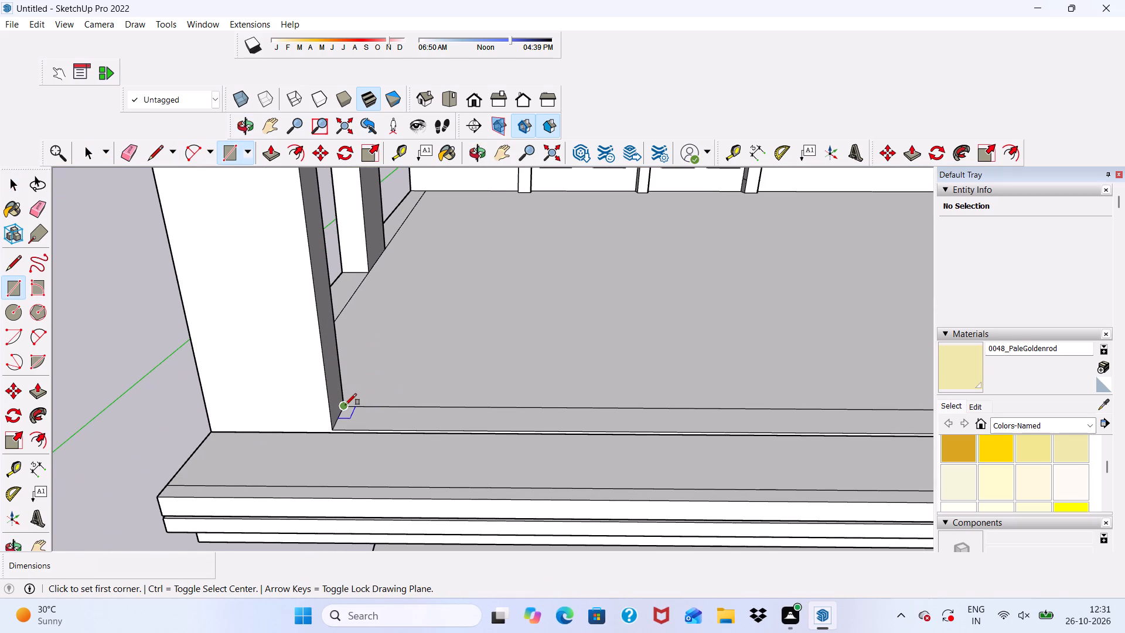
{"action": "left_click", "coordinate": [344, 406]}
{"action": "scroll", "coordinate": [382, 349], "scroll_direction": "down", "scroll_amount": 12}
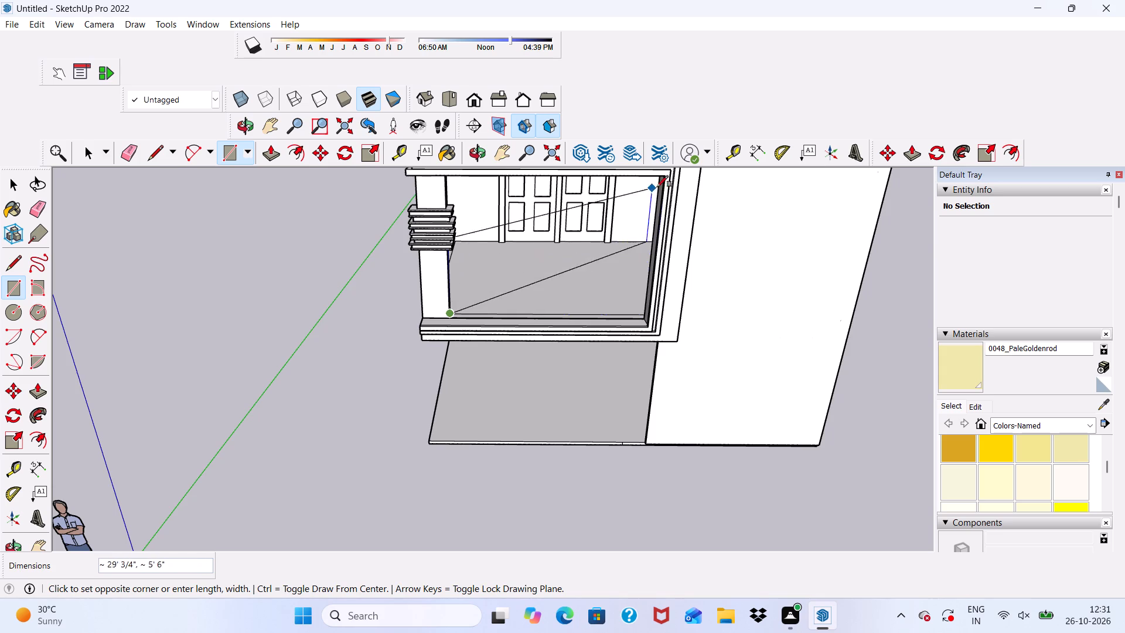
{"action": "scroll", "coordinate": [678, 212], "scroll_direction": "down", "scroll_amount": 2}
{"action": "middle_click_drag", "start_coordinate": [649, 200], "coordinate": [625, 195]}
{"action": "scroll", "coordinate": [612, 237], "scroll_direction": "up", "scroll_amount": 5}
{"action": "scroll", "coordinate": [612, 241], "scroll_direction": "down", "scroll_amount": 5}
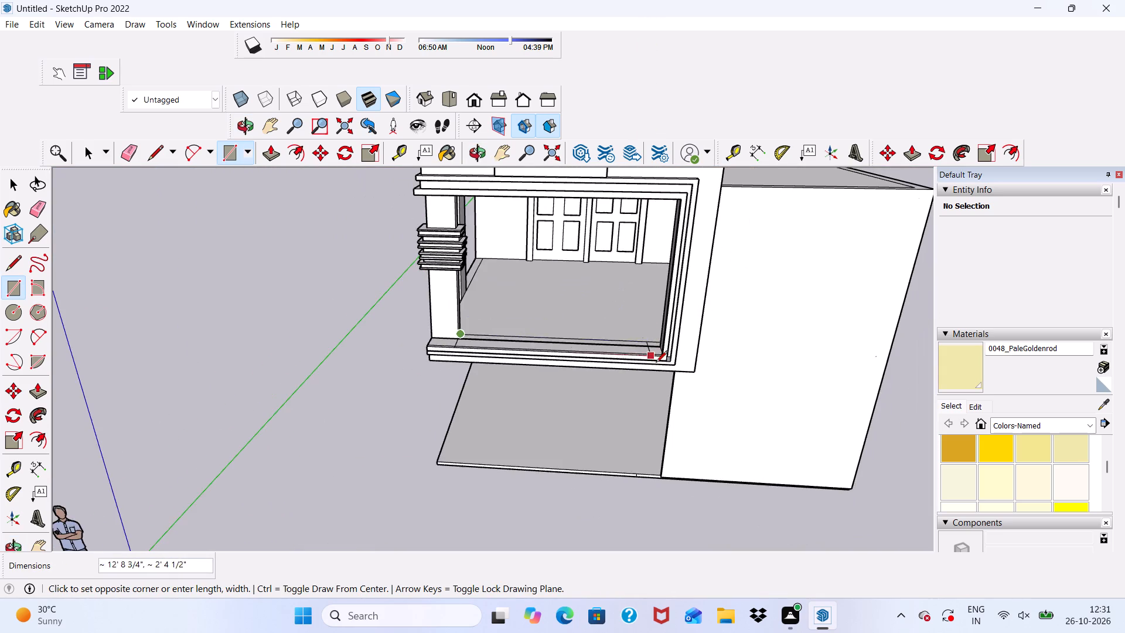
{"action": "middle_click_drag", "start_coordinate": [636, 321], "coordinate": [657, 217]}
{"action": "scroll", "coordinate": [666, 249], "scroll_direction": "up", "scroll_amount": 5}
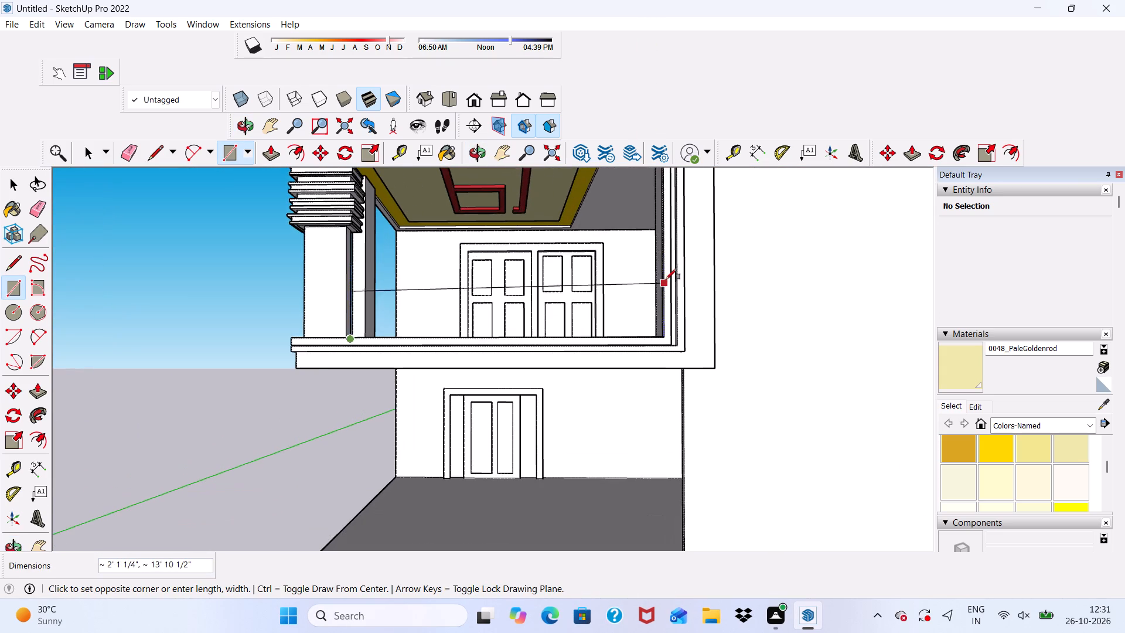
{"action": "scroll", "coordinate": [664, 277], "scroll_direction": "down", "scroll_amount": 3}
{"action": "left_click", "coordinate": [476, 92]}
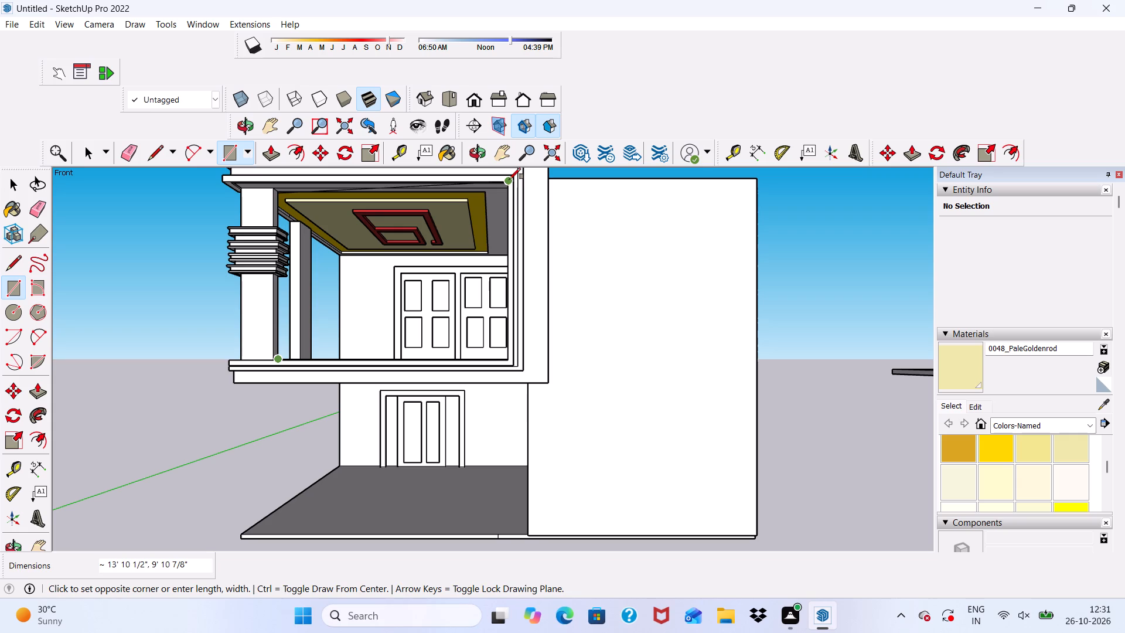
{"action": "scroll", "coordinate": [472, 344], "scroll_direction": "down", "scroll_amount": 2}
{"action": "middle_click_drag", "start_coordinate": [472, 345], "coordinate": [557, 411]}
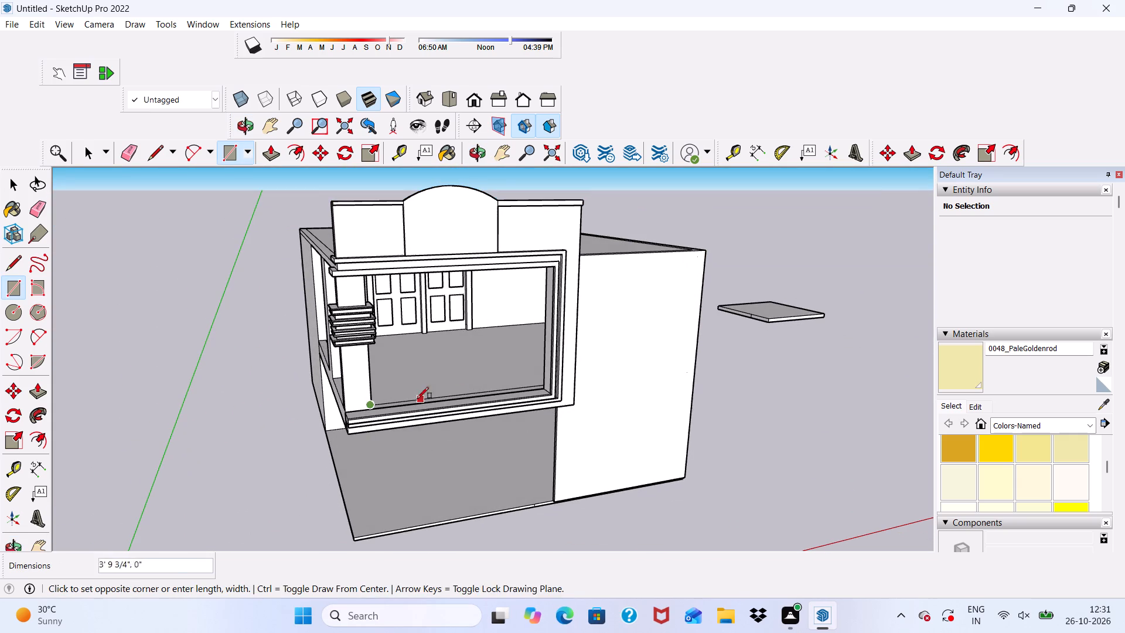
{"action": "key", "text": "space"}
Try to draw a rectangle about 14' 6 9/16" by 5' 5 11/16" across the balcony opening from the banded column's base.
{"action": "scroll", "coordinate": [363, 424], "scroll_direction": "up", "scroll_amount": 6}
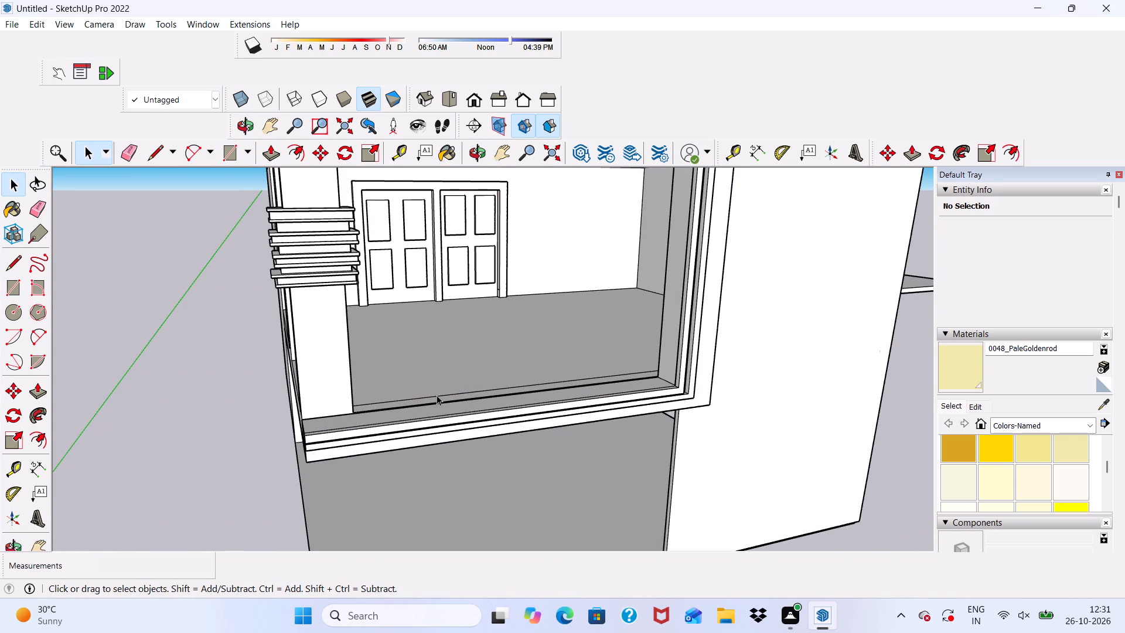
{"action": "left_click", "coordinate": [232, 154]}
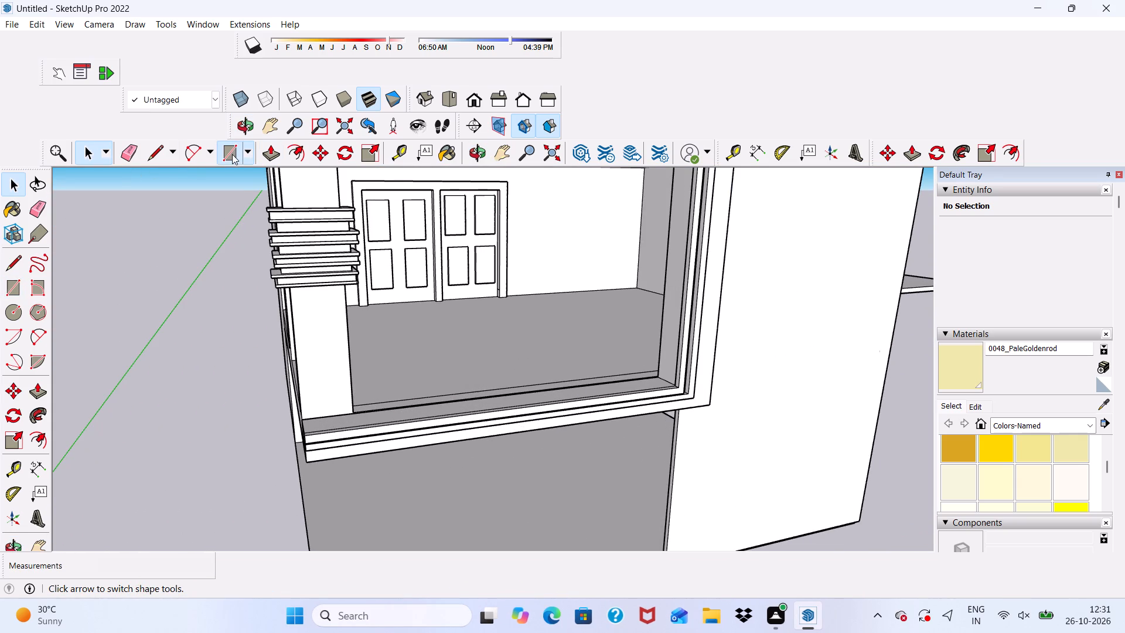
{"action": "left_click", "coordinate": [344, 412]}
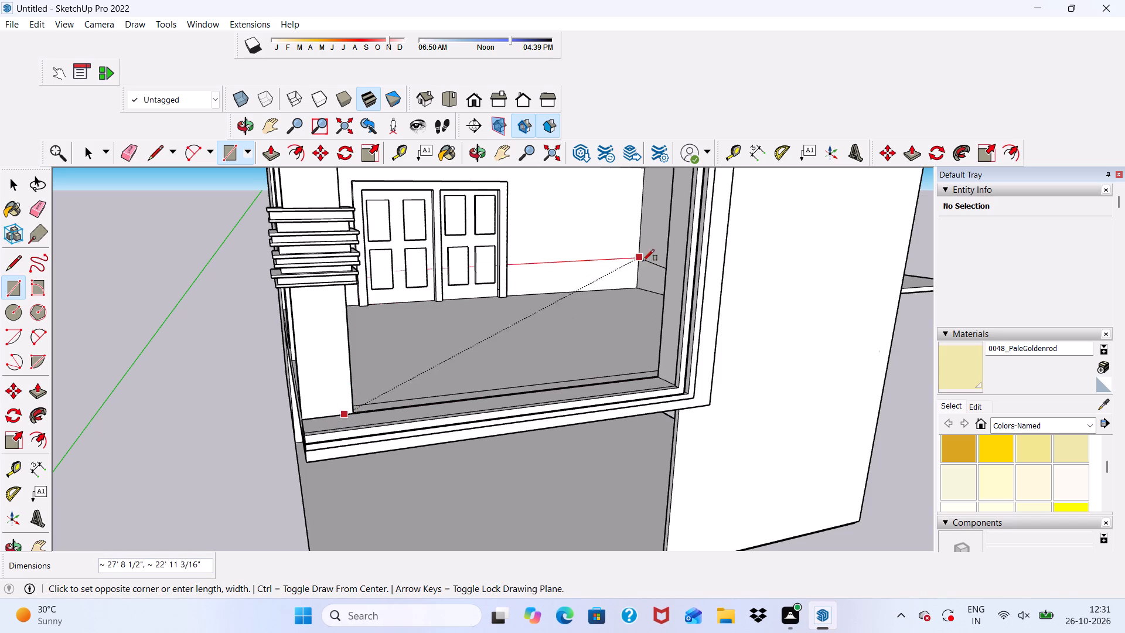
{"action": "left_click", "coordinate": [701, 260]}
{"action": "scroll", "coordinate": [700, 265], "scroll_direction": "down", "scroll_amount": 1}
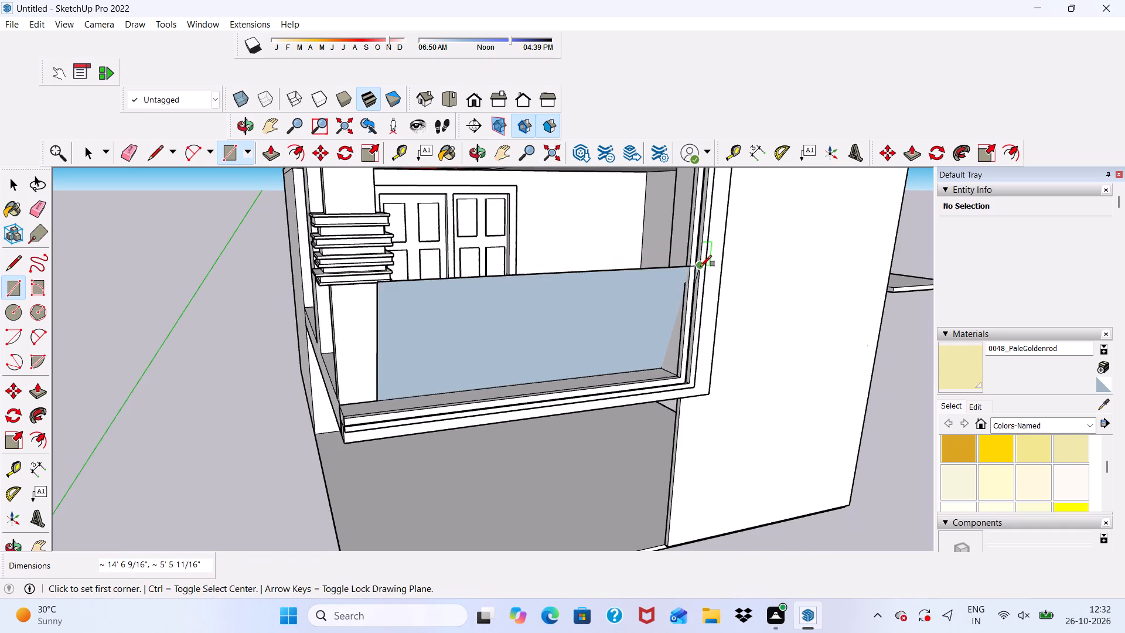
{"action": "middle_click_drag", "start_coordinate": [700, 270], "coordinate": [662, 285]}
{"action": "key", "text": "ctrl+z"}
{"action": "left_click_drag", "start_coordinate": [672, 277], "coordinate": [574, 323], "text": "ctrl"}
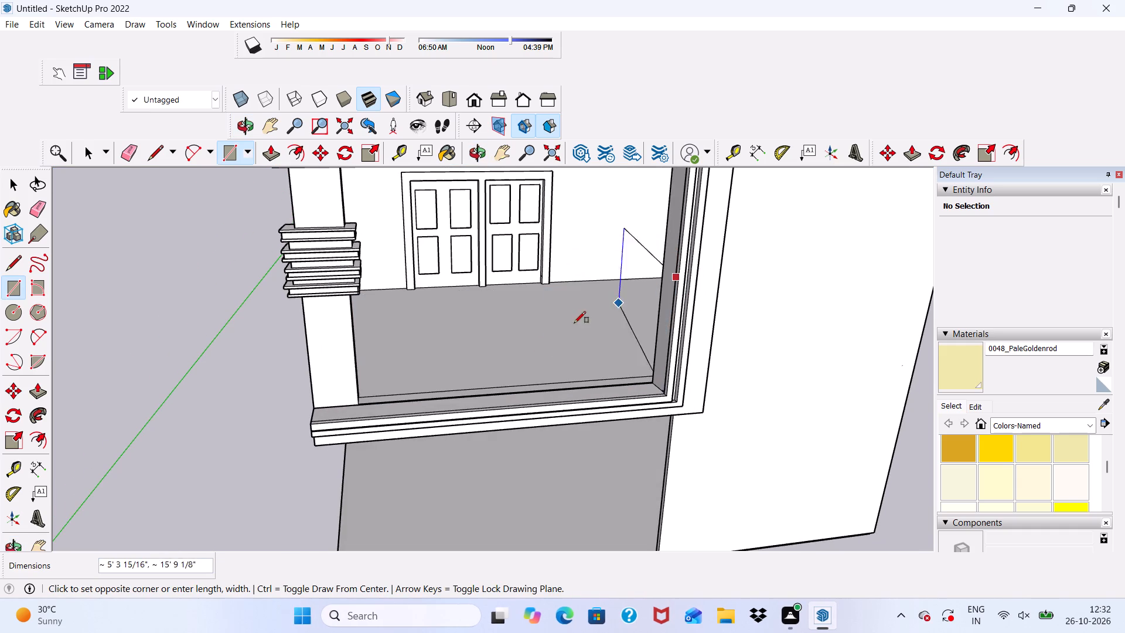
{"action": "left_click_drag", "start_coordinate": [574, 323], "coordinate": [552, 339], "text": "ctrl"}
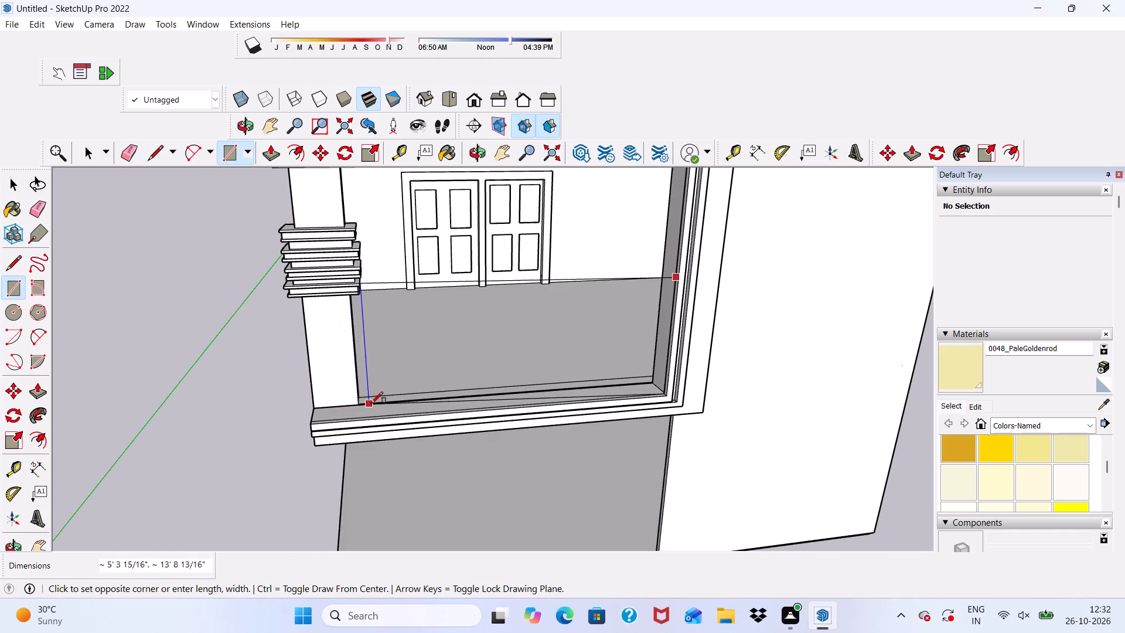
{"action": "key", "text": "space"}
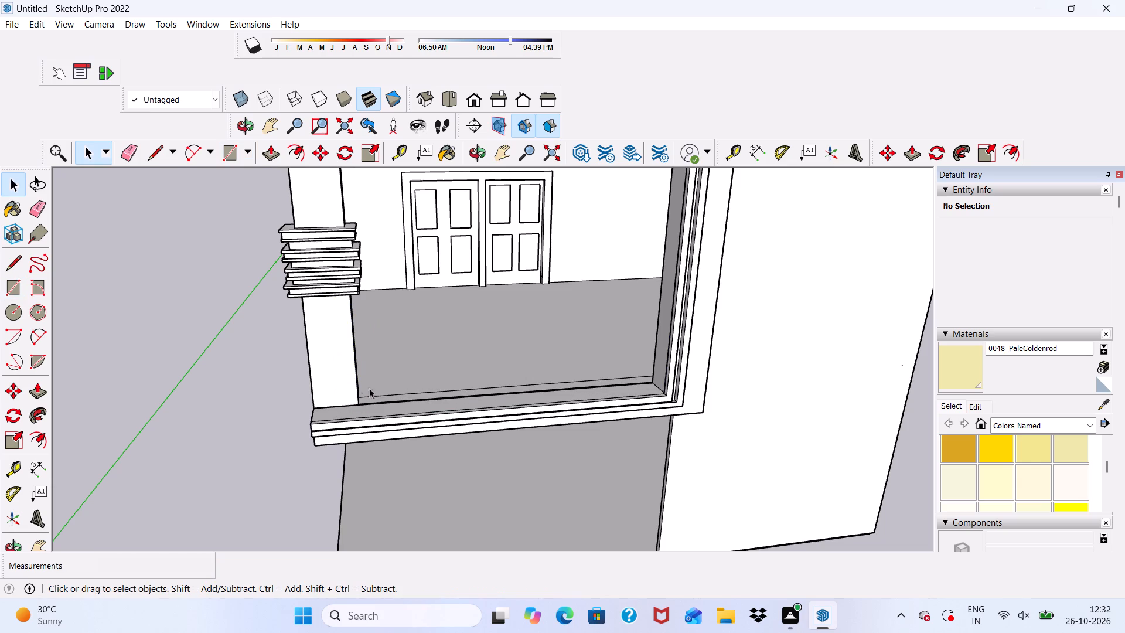
Draw a vertical rectangle about 13' 8 13/16" wide and 3' 5 1/16" high across the lower balcony opening, starting at the banded column's base.
{"action": "scroll", "coordinate": [581, 388], "scroll_direction": "up", "scroll_amount": 12}
{"action": "middle_click_drag", "start_coordinate": [741, 384], "coordinate": [899, 412]}
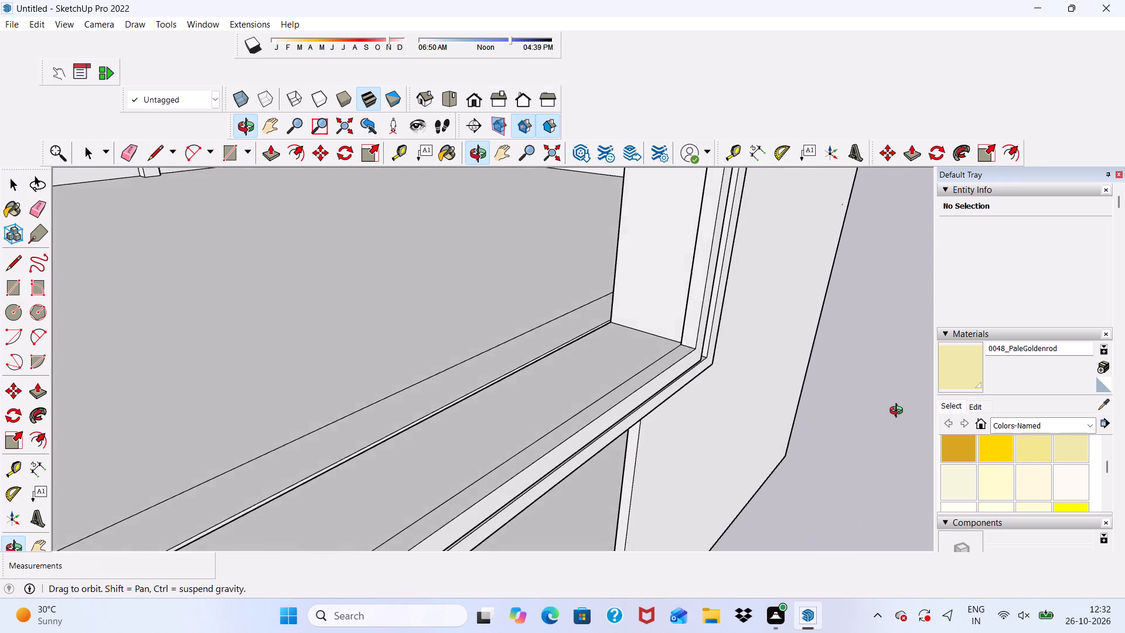
{"action": "middle_click_drag", "start_coordinate": [899, 412], "coordinate": [722, 410]}
{"action": "scroll", "coordinate": [727, 409], "scroll_direction": "up", "scroll_amount": 6}
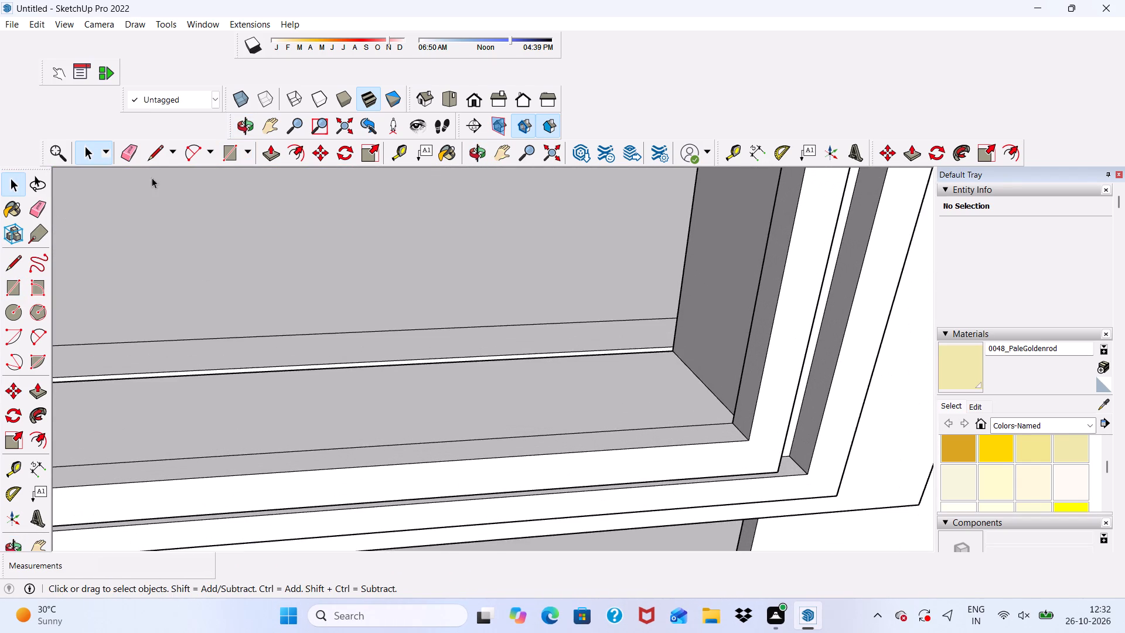
{"action": "left_click", "coordinate": [230, 154]}
{"action": "scroll", "coordinate": [461, 251], "scroll_direction": "down", "scroll_amount": 13}
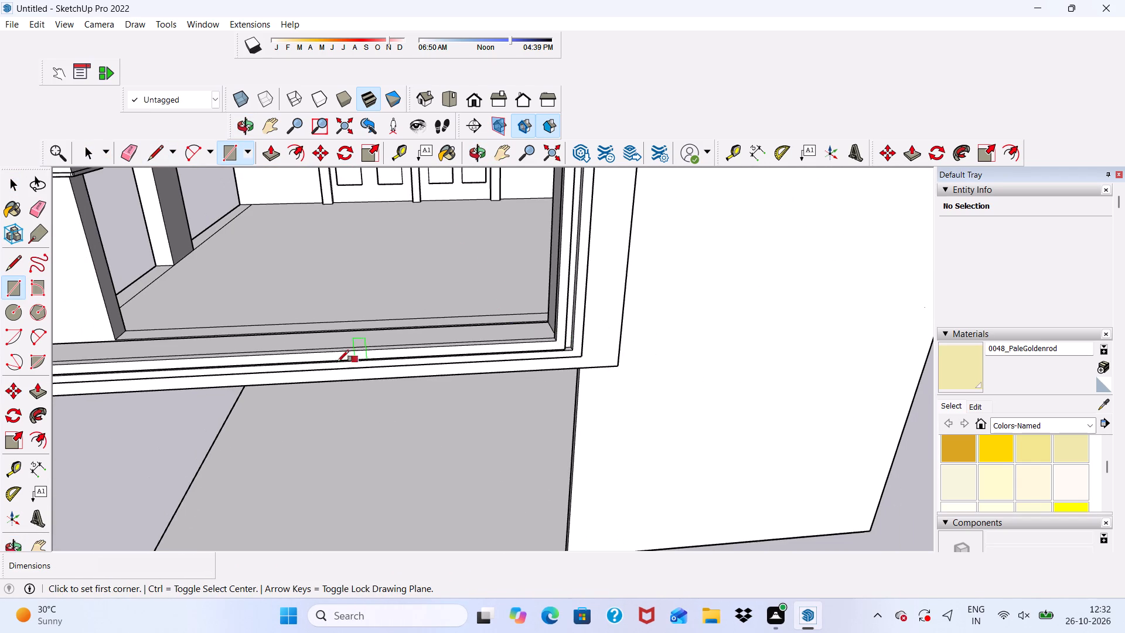
{"action": "left_click", "coordinate": [109, 332]}
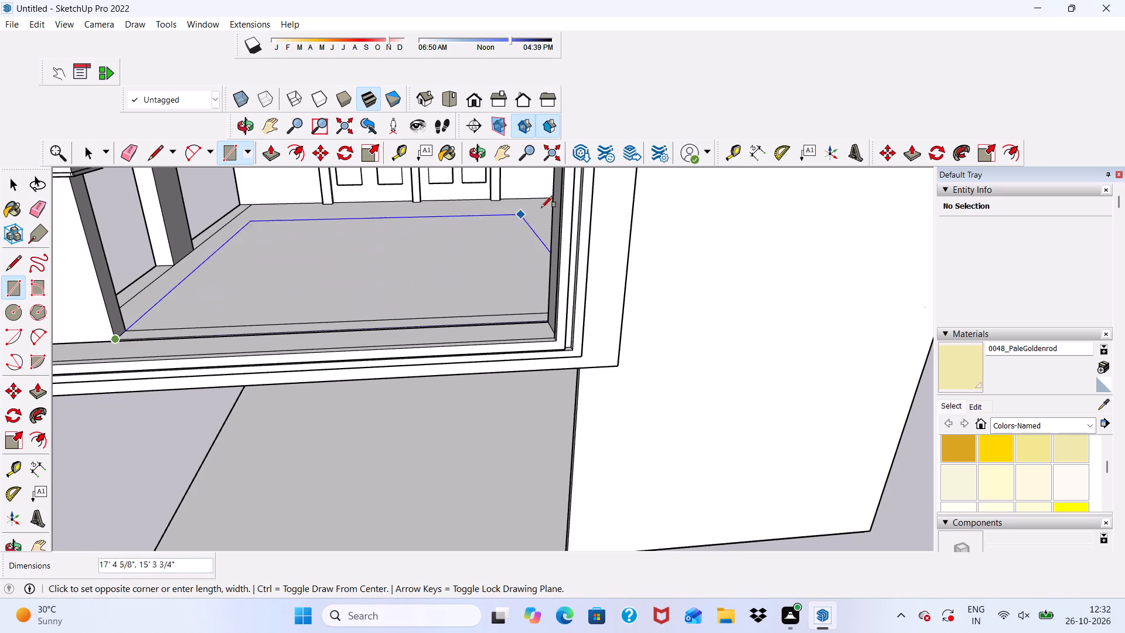
{"action": "scroll", "coordinate": [562, 191], "scroll_direction": "down", "scroll_amount": 9}
{"action": "middle_click_drag", "start_coordinate": [567, 215], "coordinate": [566, 212]}
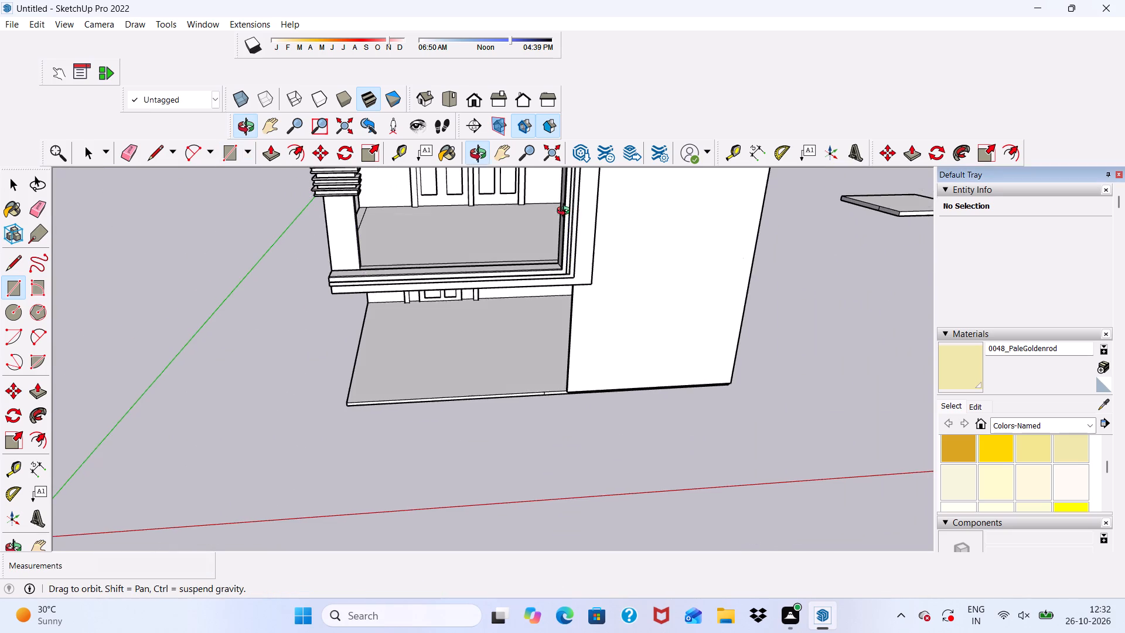
{"action": "middle_click_drag", "start_coordinate": [566, 212], "coordinate": [559, 123]}
{"action": "scroll", "coordinate": [542, 171], "scroll_direction": "down", "scroll_amount": 5}
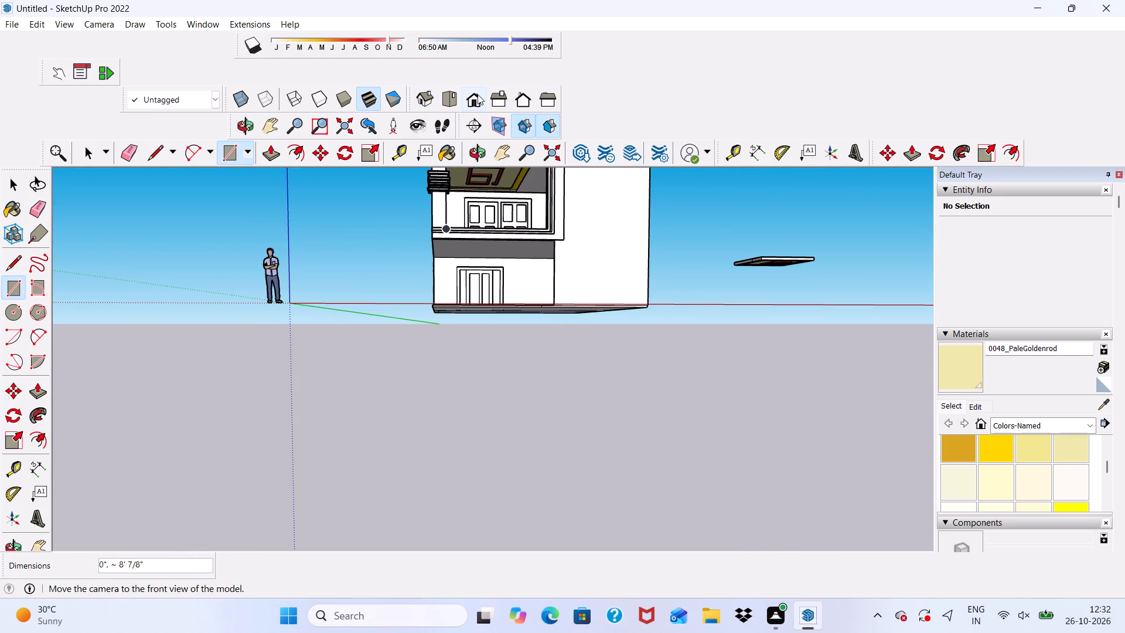
{"action": "left_click", "coordinate": [478, 94]}
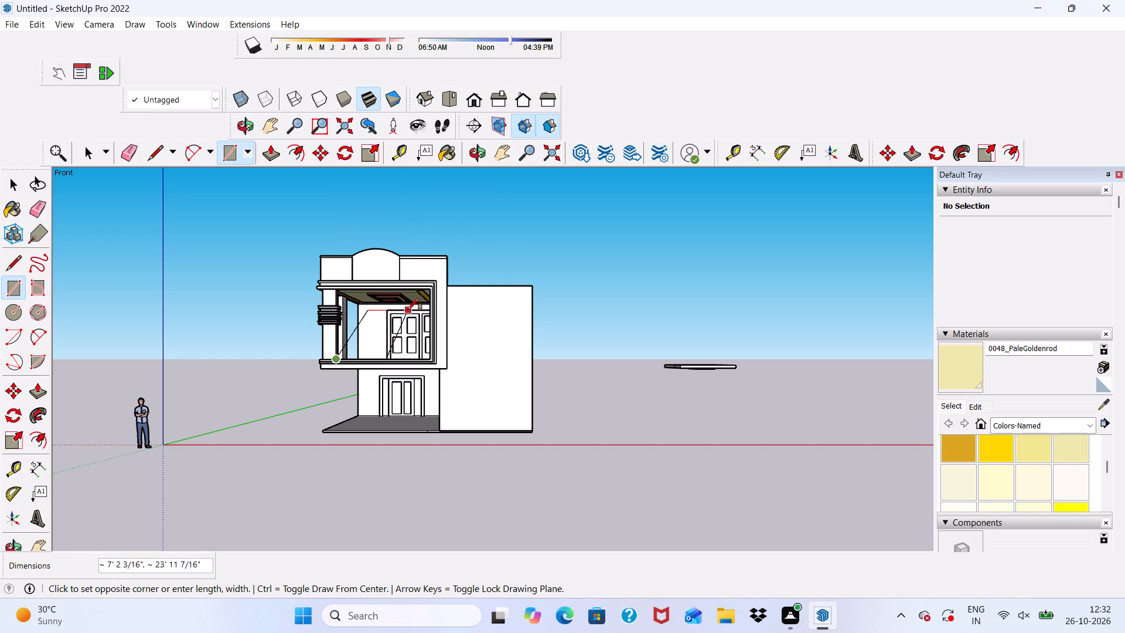
{"action": "scroll", "coordinate": [427, 326], "scroll_direction": "up", "scroll_amount": 6}
{"action": "scroll", "coordinate": [426, 325], "scroll_direction": "down", "scroll_amount": 1}
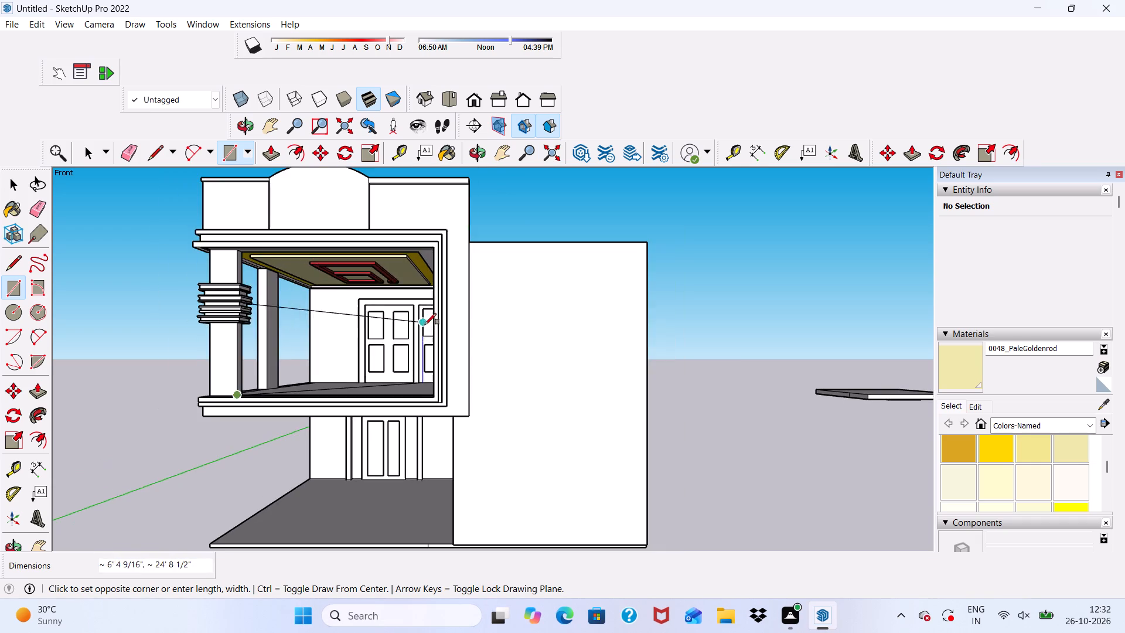
{"action": "middle_click_drag", "start_coordinate": [425, 330], "coordinate": [559, 353]}
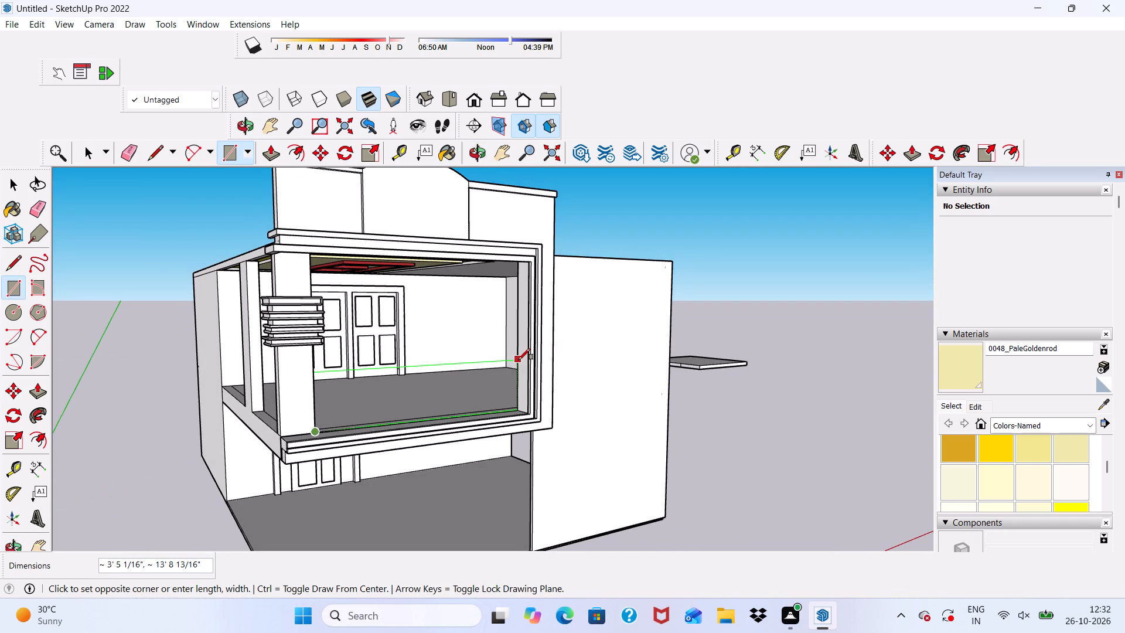
{"action": "left_click", "coordinate": [519, 360]}
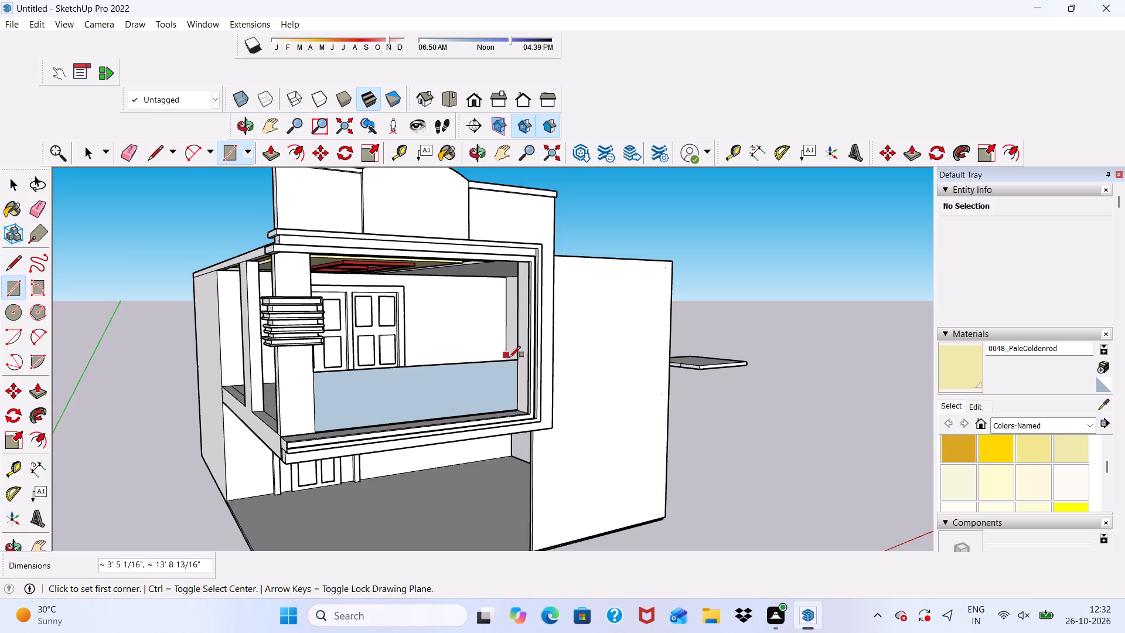
Examine the rectangle across the balcony opening from above, below and the front.
{"action": "middle_click_drag", "start_coordinate": [509, 358], "coordinate": [417, 434]}
{"action": "scroll", "coordinate": [388, 421], "scroll_direction": "up", "scroll_amount": 13}
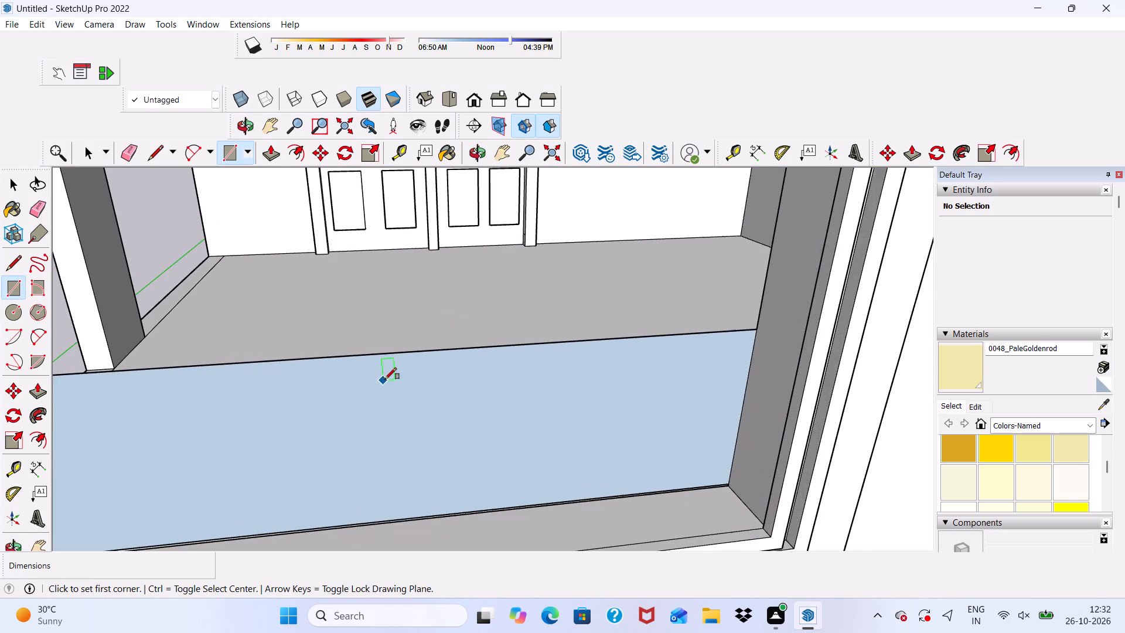
{"action": "scroll", "coordinate": [397, 386], "scroll_direction": "down", "scroll_amount": 1}
{"action": "middle_click_drag", "start_coordinate": [399, 389], "coordinate": [471, 272]}
{"action": "scroll", "coordinate": [464, 274], "scroll_direction": "up", "scroll_amount": 1}
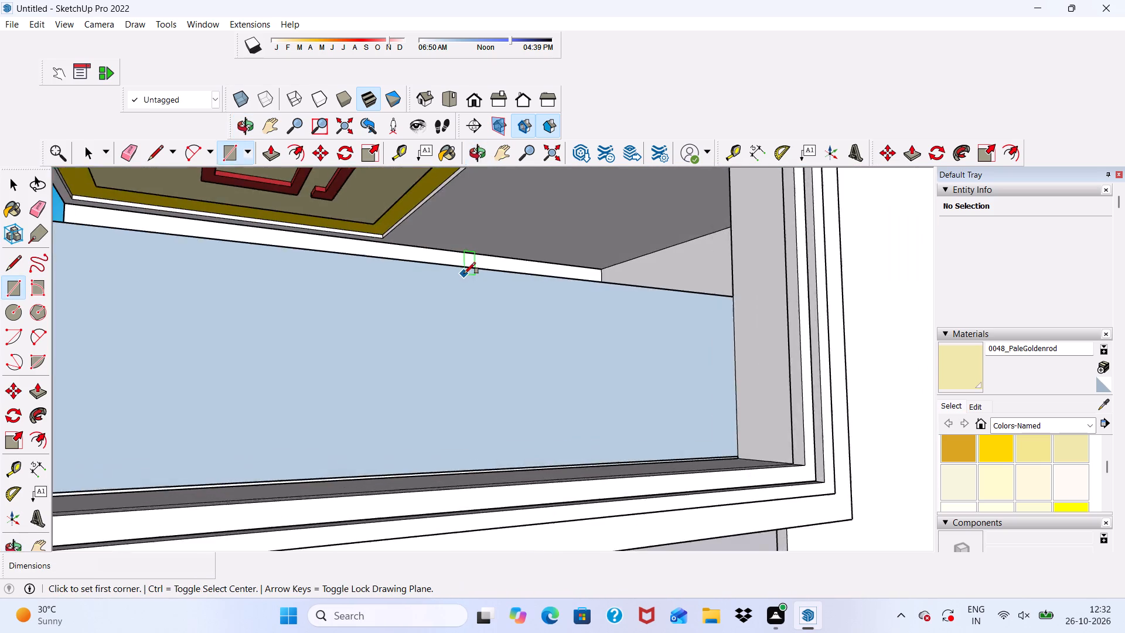
{"action": "scroll", "coordinate": [463, 276], "scroll_direction": "down", "scroll_amount": 8}
{"action": "key", "text": "space"}
{"action": "middle_click_drag", "start_coordinate": [510, 342], "coordinate": [458, 400]}
{"action": "scroll", "coordinate": [446, 373], "scroll_direction": "up", "scroll_amount": 1}
{"action": "scroll", "coordinate": [424, 341], "scroll_direction": "down", "scroll_amount": 7}
{"action": "middle_click_drag", "start_coordinate": [438, 371], "coordinate": [391, 367]}
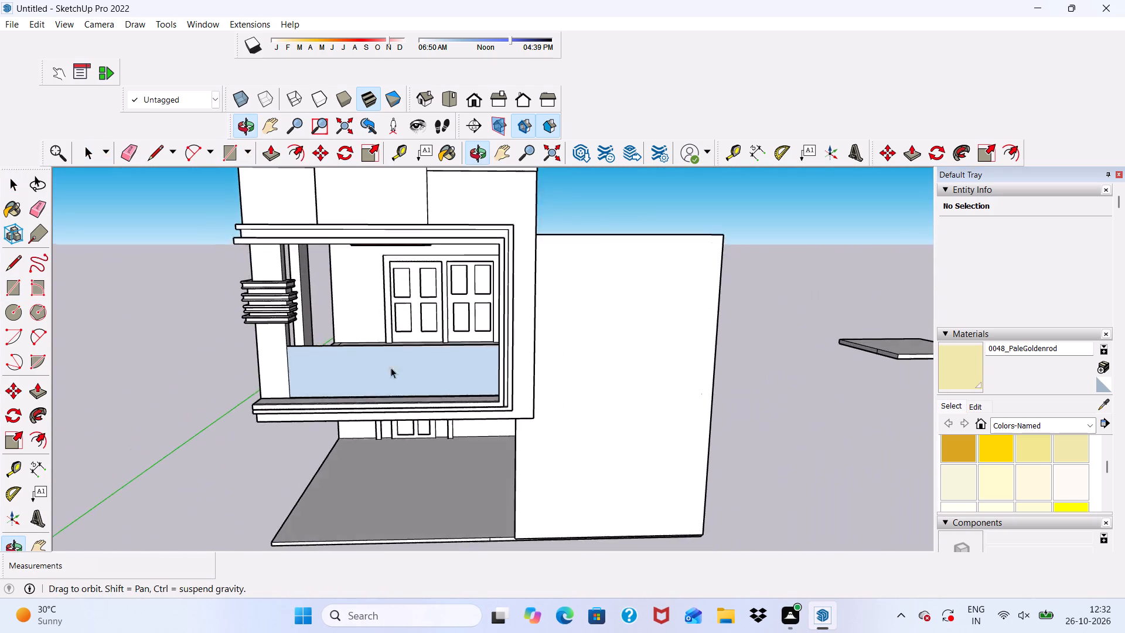
{"action": "middle_click_drag", "start_coordinate": [391, 367], "coordinate": [387, 375]}
{"action": "scroll", "coordinate": [409, 341], "scroll_direction": "up", "scroll_amount": 1}
{"action": "scroll", "coordinate": [411, 312], "scroll_direction": "down", "scroll_amount": 6}
{"action": "middle_click_drag", "start_coordinate": [438, 350], "coordinate": [431, 279]}
{"action": "scroll", "coordinate": [391, 249], "scroll_direction": "up", "scroll_amount": 9}
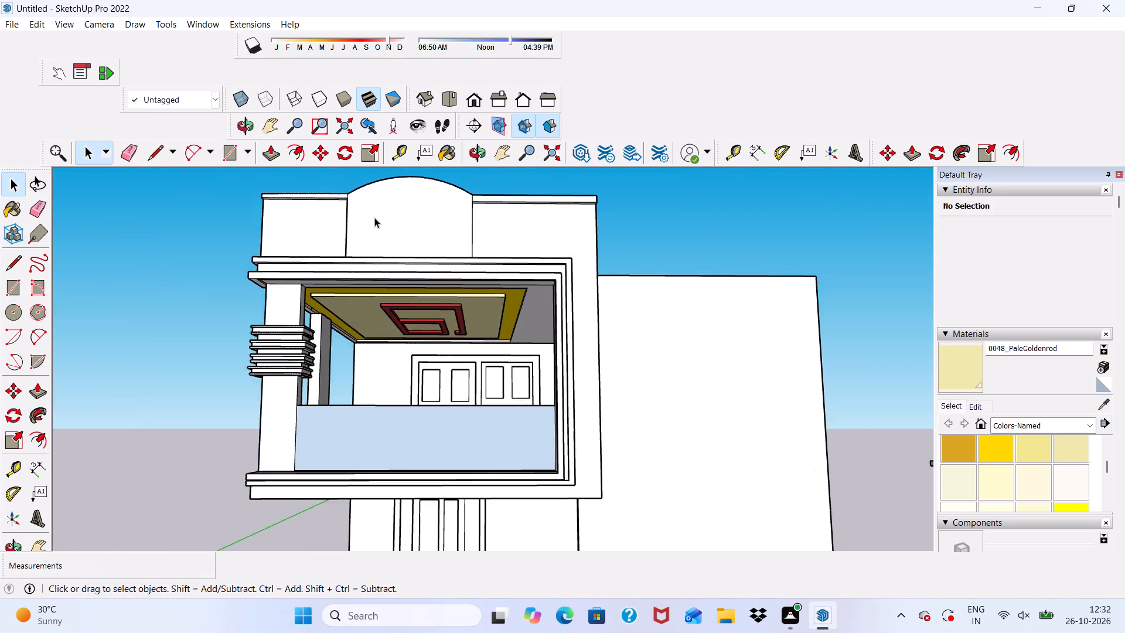
Push/Pull the arched panel's thin side face about 3 9/16" outward over the narrower panel, beneath its top strip.
{"action": "scroll", "coordinate": [374, 217], "scroll_direction": "up", "scroll_amount": 7}
{"action": "scroll", "coordinate": [374, 217], "scroll_direction": "down", "scroll_amount": 1}
{"action": "middle_click_drag", "start_coordinate": [373, 216], "coordinate": [585, 336]}
{"action": "scroll", "coordinate": [426, 273], "scroll_direction": "up", "scroll_amount": 3}
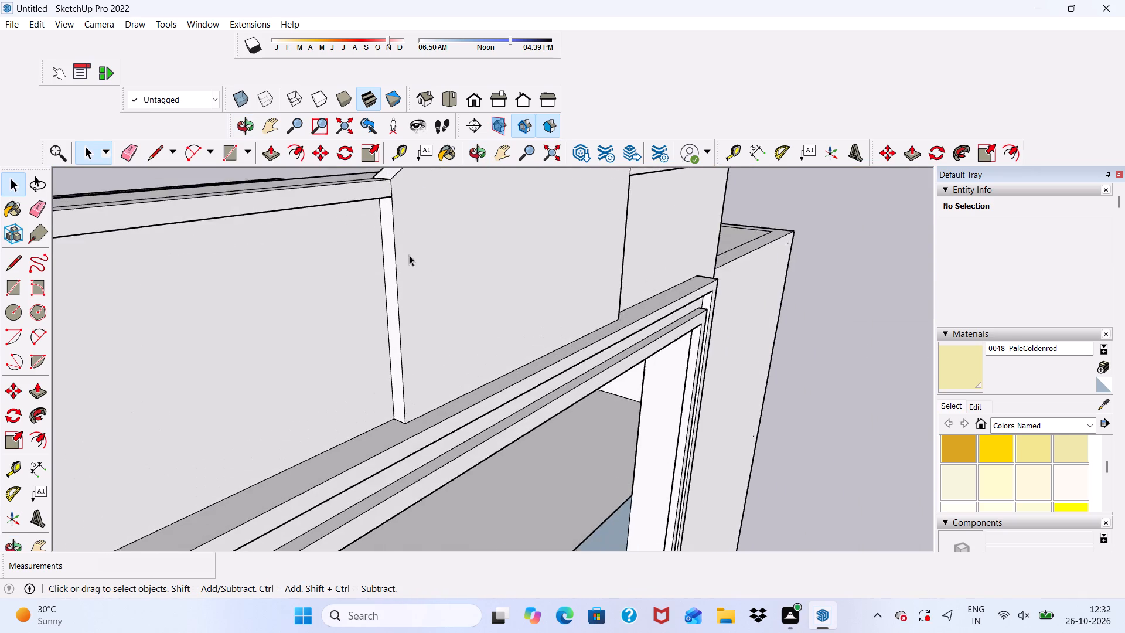
{"action": "scroll", "coordinate": [409, 255], "scroll_direction": "up", "scroll_amount": 6}
{"action": "left_click", "coordinate": [392, 234]}
{"action": "scroll", "coordinate": [391, 238], "scroll_direction": "down", "scroll_amount": 6}
{"action": "middle_click_drag", "start_coordinate": [403, 263], "coordinate": [352, 323]}
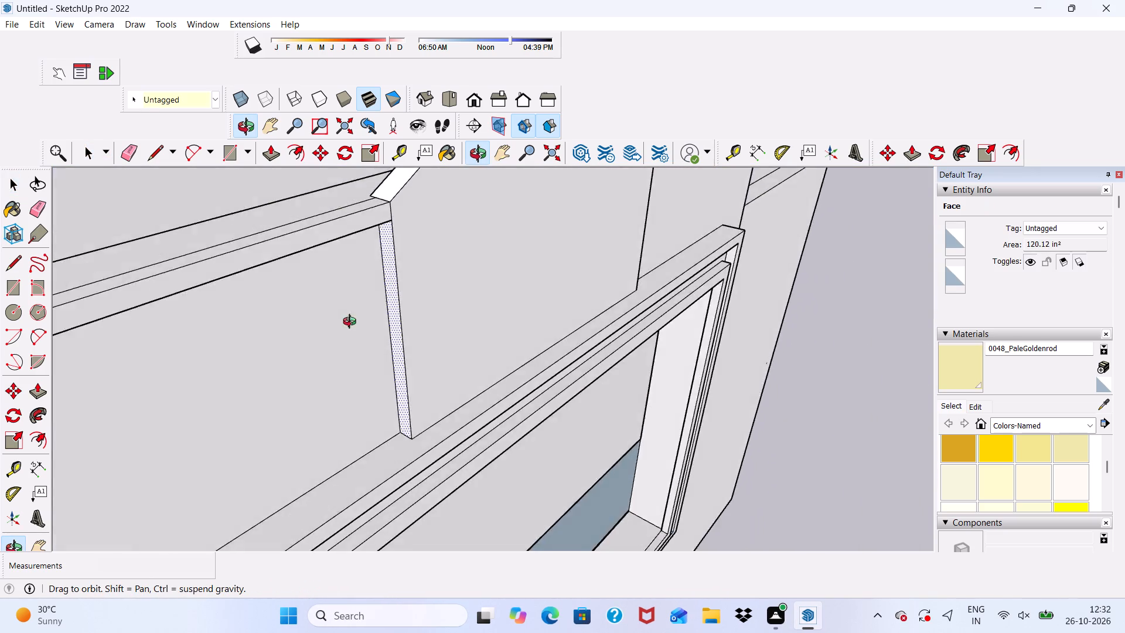
{"action": "middle_click_drag", "start_coordinate": [352, 323], "coordinate": [259, 341]}
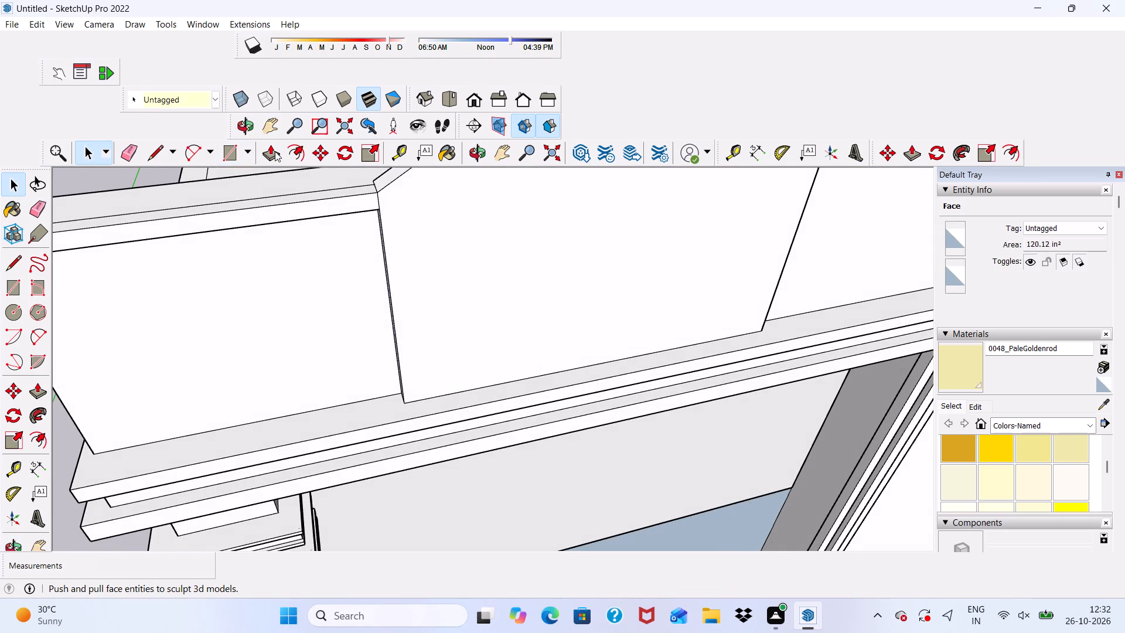
{"action": "left_click", "coordinate": [275, 151]}
{"action": "scroll", "coordinate": [379, 261], "scroll_direction": "up", "scroll_amount": 6}
{"action": "scroll", "coordinate": [371, 257], "scroll_direction": "down", "scroll_amount": 1}
{"action": "middle_click_drag", "start_coordinate": [371, 260], "coordinate": [451, 250]}
{"action": "scroll", "coordinate": [454, 252], "scroll_direction": "up", "scroll_amount": 4}
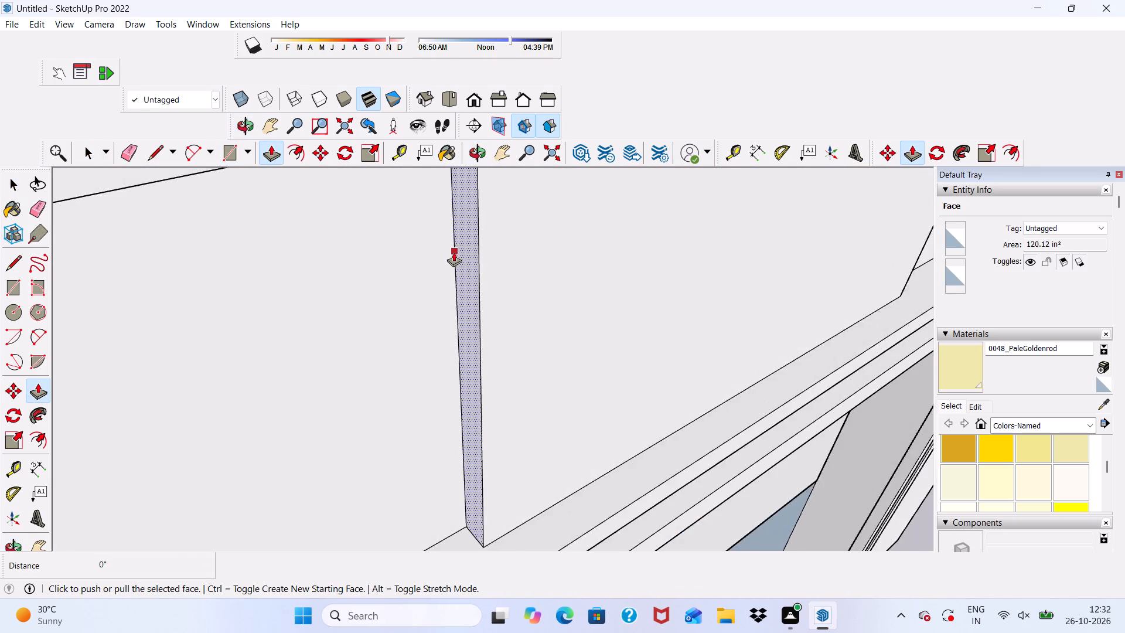
{"action": "left_click", "coordinate": [470, 249]}
{"action": "left_click", "coordinate": [413, 249]}
{"action": "scroll", "coordinate": [391, 247], "scroll_direction": "down", "scroll_amount": 5}
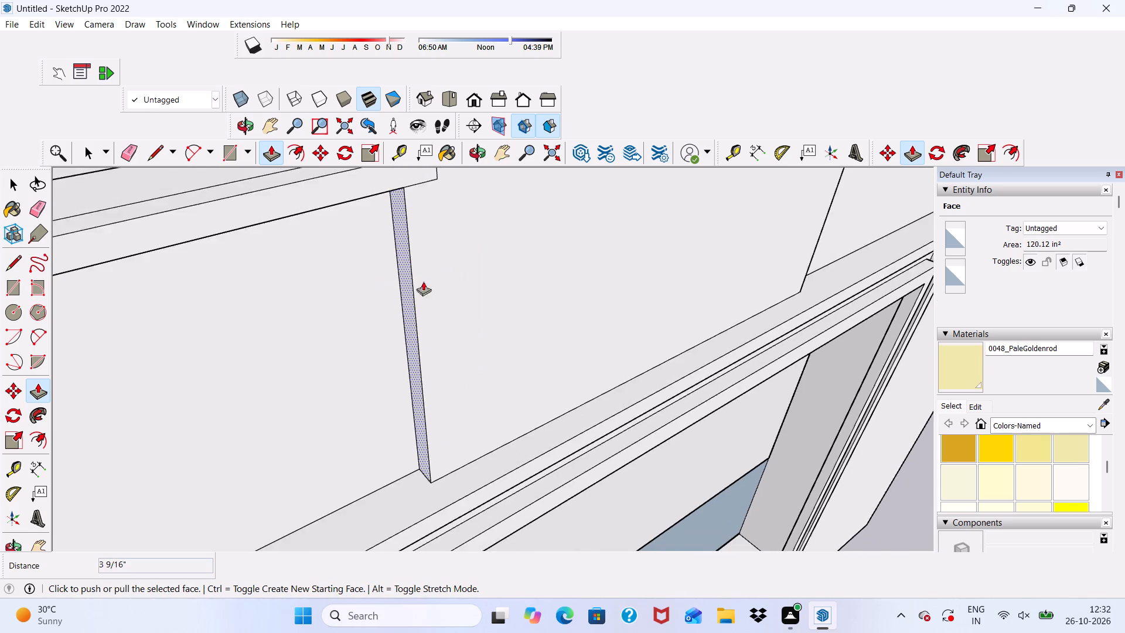
Examine the arched panel's side edges and the narrower panel's top strip from the front and the outer end.
{"action": "scroll", "coordinate": [423, 281], "scroll_direction": "down", "scroll_amount": 5}
{"action": "middle_click_drag", "start_coordinate": [427, 294], "coordinate": [249, 272]}
{"action": "scroll", "coordinate": [221, 244], "scroll_direction": "down", "scroll_amount": 6}
{"action": "middle_click_drag", "start_coordinate": [352, 277], "coordinate": [335, 180]}
{"action": "scroll", "coordinate": [339, 195], "scroll_direction": "up", "scroll_amount": 1}
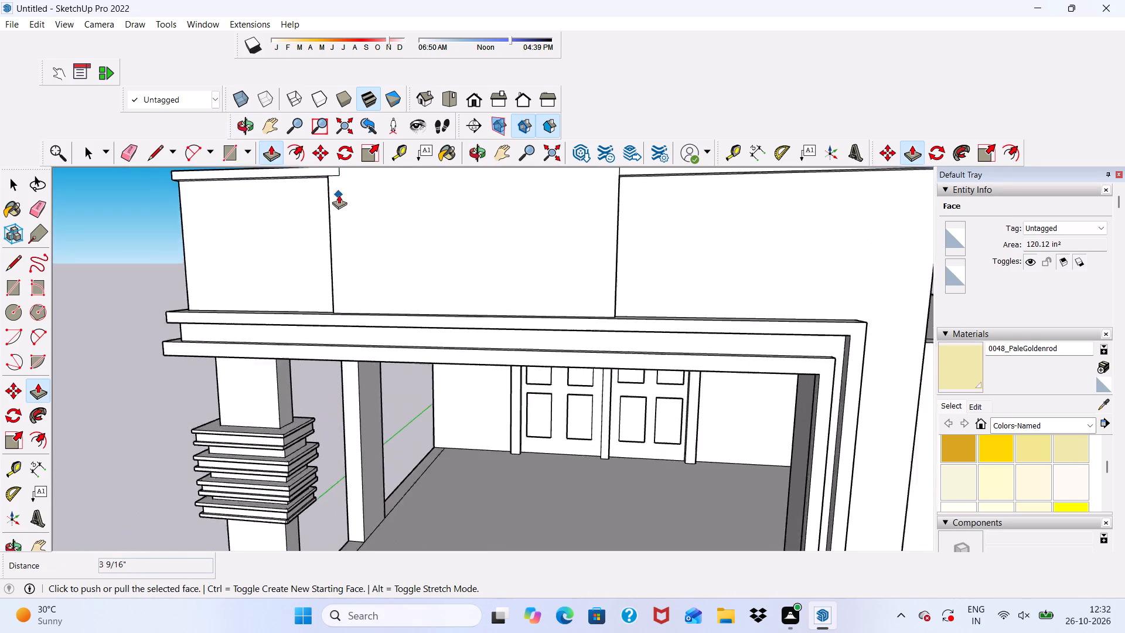
{"action": "scroll", "coordinate": [339, 195], "scroll_direction": "up", "scroll_amount": 2}
{"action": "scroll", "coordinate": [339, 196], "scroll_direction": "down", "scroll_amount": 3}
{"action": "middle_click_drag", "start_coordinate": [407, 270], "coordinate": [373, 335]}
{"action": "key", "text": "space"}
{"action": "scroll", "coordinate": [561, 302], "scroll_direction": "up", "scroll_amount": 1}
{"action": "middle_click_drag", "start_coordinate": [561, 302], "coordinate": [495, 244]}
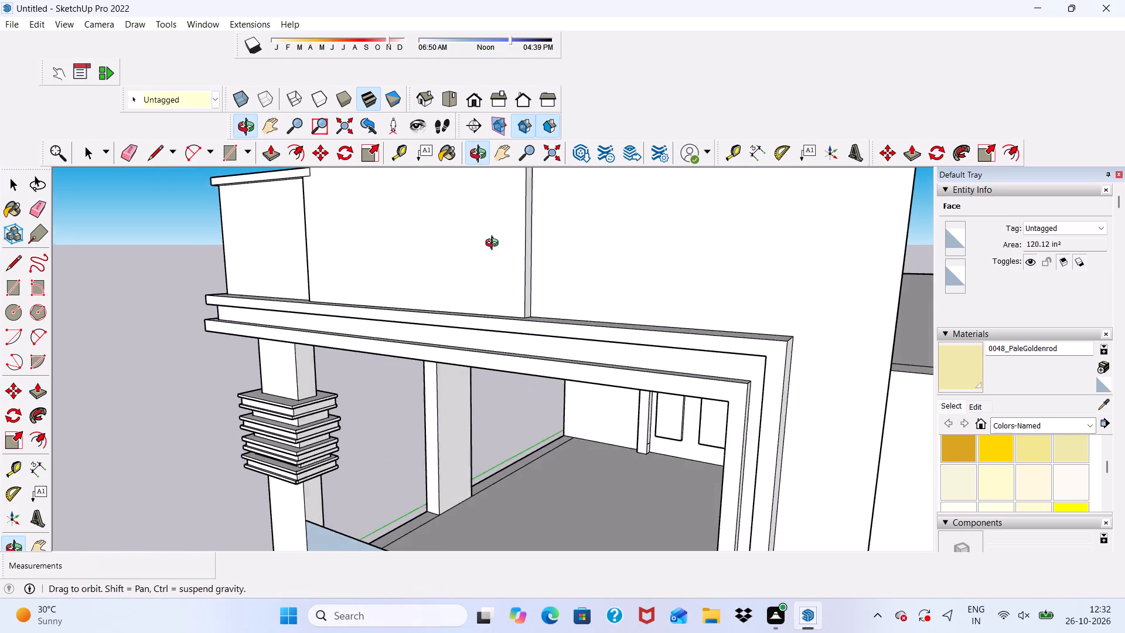
Push/Pull the arched panel's other thin side face about 1 15/16" outward over the wider panel, beneath its top strip.
{"action": "middle_click_drag", "start_coordinate": [495, 244], "coordinate": [493, 244]}
{"action": "scroll", "coordinate": [527, 253], "scroll_direction": "up", "scroll_amount": 10}
{"action": "left_click", "coordinate": [526, 234]}
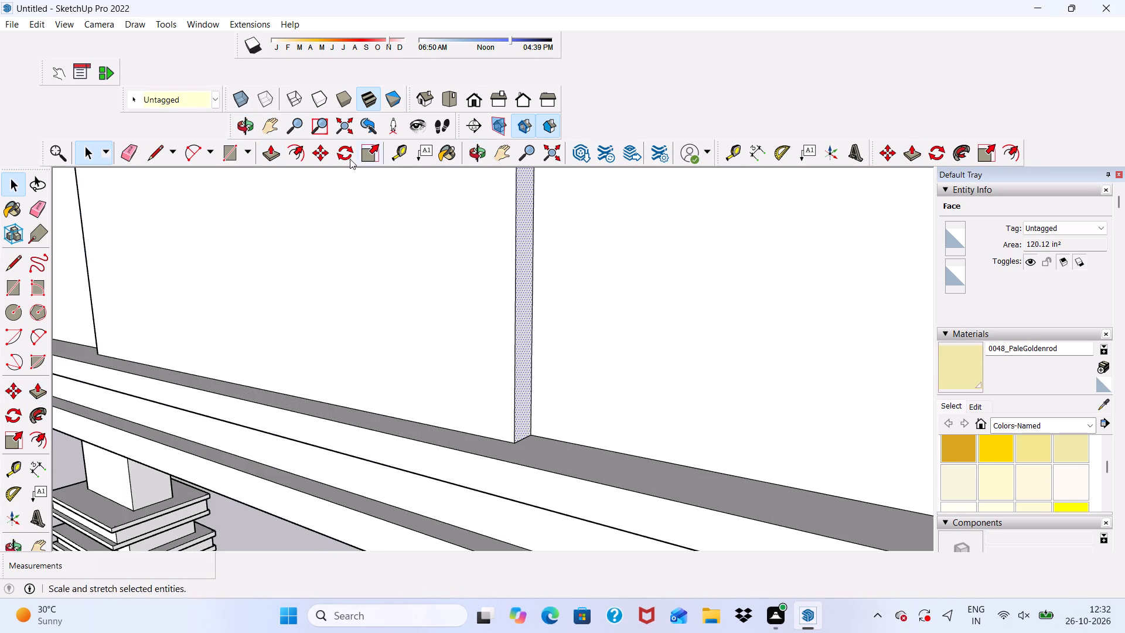
{"action": "left_click", "coordinate": [265, 151]}
{"action": "scroll", "coordinate": [561, 258], "scroll_direction": "up", "scroll_amount": 2}
{"action": "scroll", "coordinate": [490, 253], "scroll_direction": "up", "scroll_amount": 5}
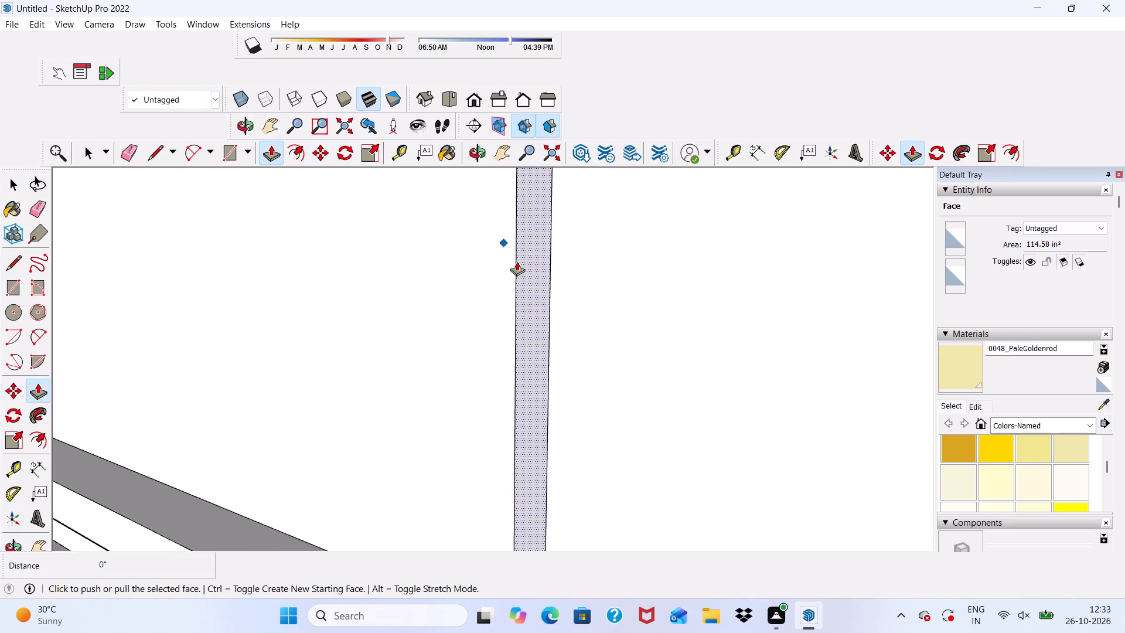
{"action": "scroll", "coordinate": [517, 261], "scroll_direction": "up", "scroll_amount": 5}
{"action": "left_click", "coordinate": [529, 268]}
{"action": "left_click", "coordinate": [596, 276]}
{"action": "scroll", "coordinate": [468, 217], "scroll_direction": "down", "scroll_amount": 3}
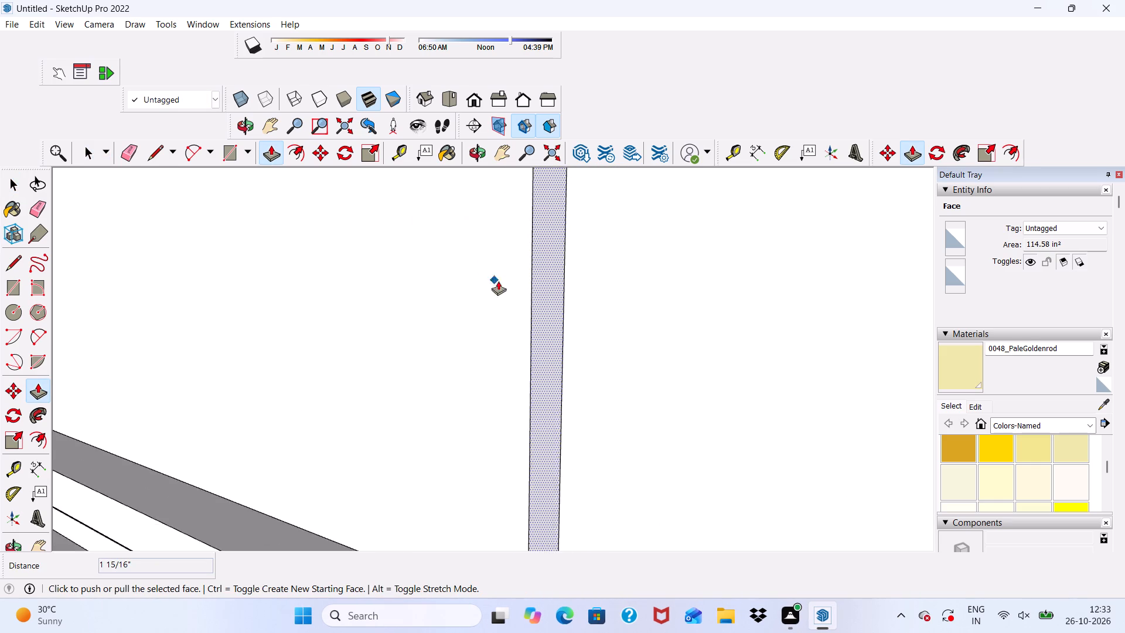
{"action": "scroll", "coordinate": [498, 281], "scroll_direction": "down", "scroll_amount": 12}
{"action": "middle_click_drag", "start_coordinate": [531, 289], "coordinate": [657, 325]}
{"action": "scroll", "coordinate": [657, 288], "scroll_direction": "down", "scroll_amount": 11}
{"action": "key", "text": "space"}
Erase the short seam edge where the wider panel's top strip meets the front of the arched panel.
{"action": "scroll", "coordinate": [629, 234], "scroll_direction": "up", "scroll_amount": 2}
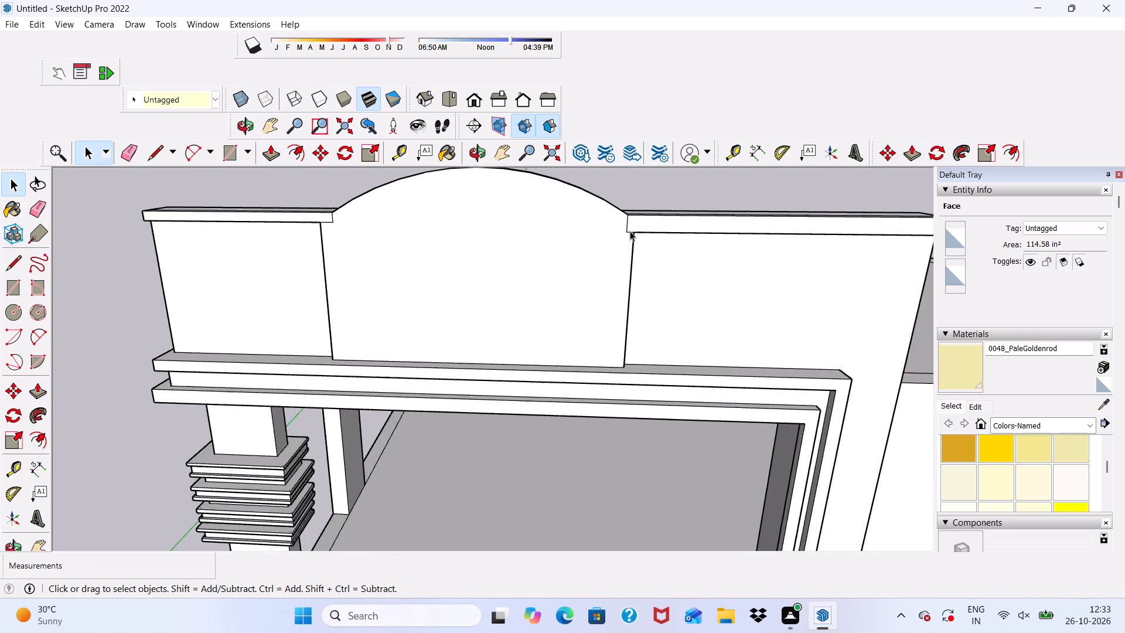
{"action": "scroll", "coordinate": [630, 231], "scroll_direction": "up", "scroll_amount": 16}
{"action": "middle_click_drag", "start_coordinate": [616, 217], "coordinate": [613, 392]}
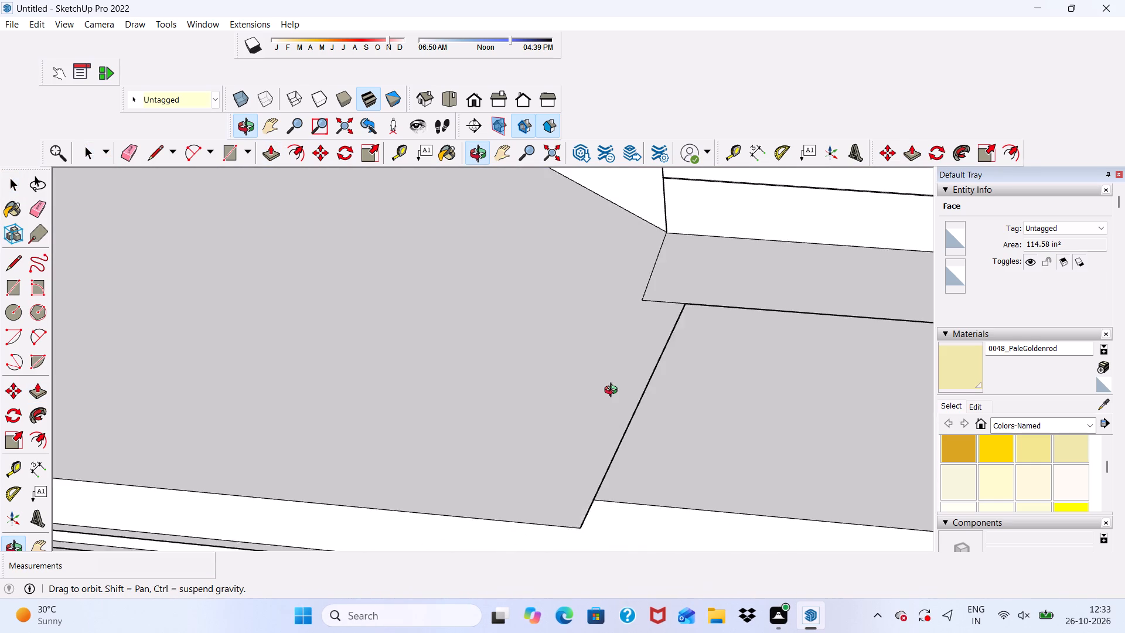
{"action": "middle_click_drag", "start_coordinate": [613, 392], "coordinate": [612, 394]}
{"action": "left_click", "coordinate": [129, 150]}
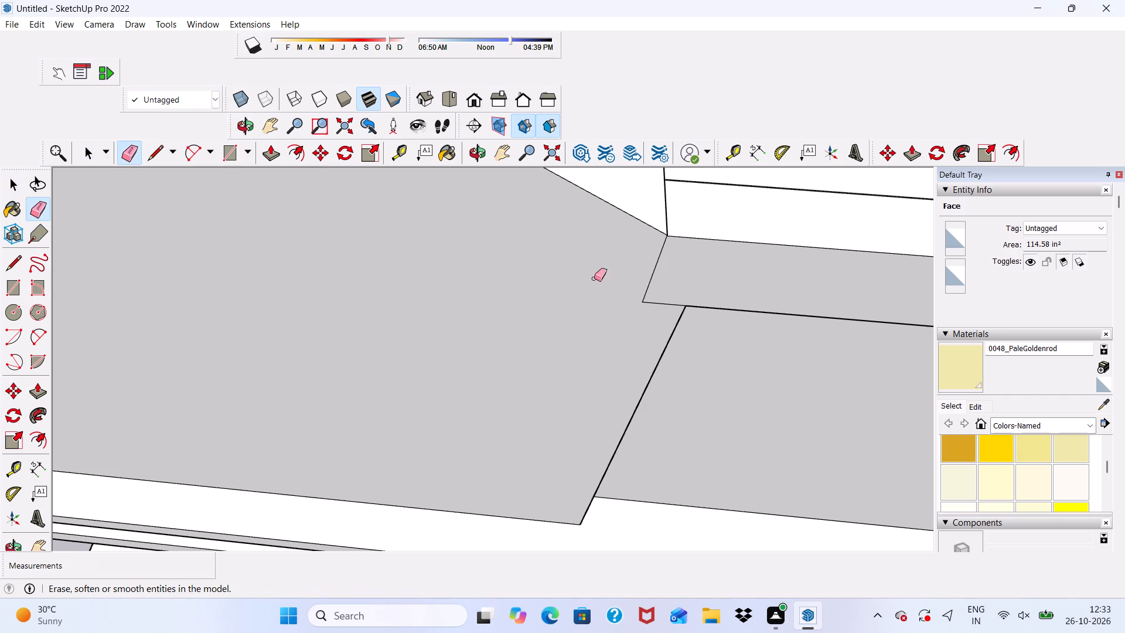
{"action": "left_click_drag", "start_coordinate": [654, 263], "coordinate": [658, 307]}
{"action": "scroll", "coordinate": [610, 277], "scroll_direction": "down", "scroll_amount": 2}
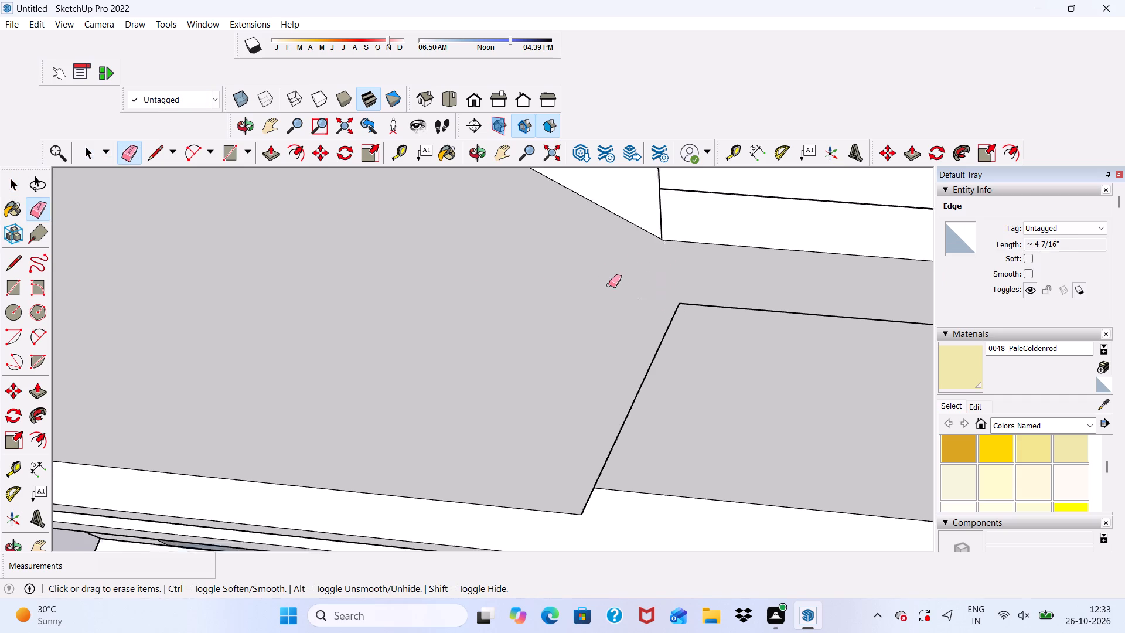
{"action": "scroll", "coordinate": [609, 285], "scroll_direction": "down", "scroll_amount": 2}
{"action": "middle_click_drag", "start_coordinate": [608, 305], "coordinate": [547, 23]}
{"action": "scroll", "coordinate": [583, 224], "scroll_direction": "up", "scroll_amount": 2}
{"action": "scroll", "coordinate": [575, 256], "scroll_direction": "down", "scroll_amount": 4}
{"action": "scroll", "coordinate": [575, 247], "scroll_direction": "up", "scroll_amount": 4}
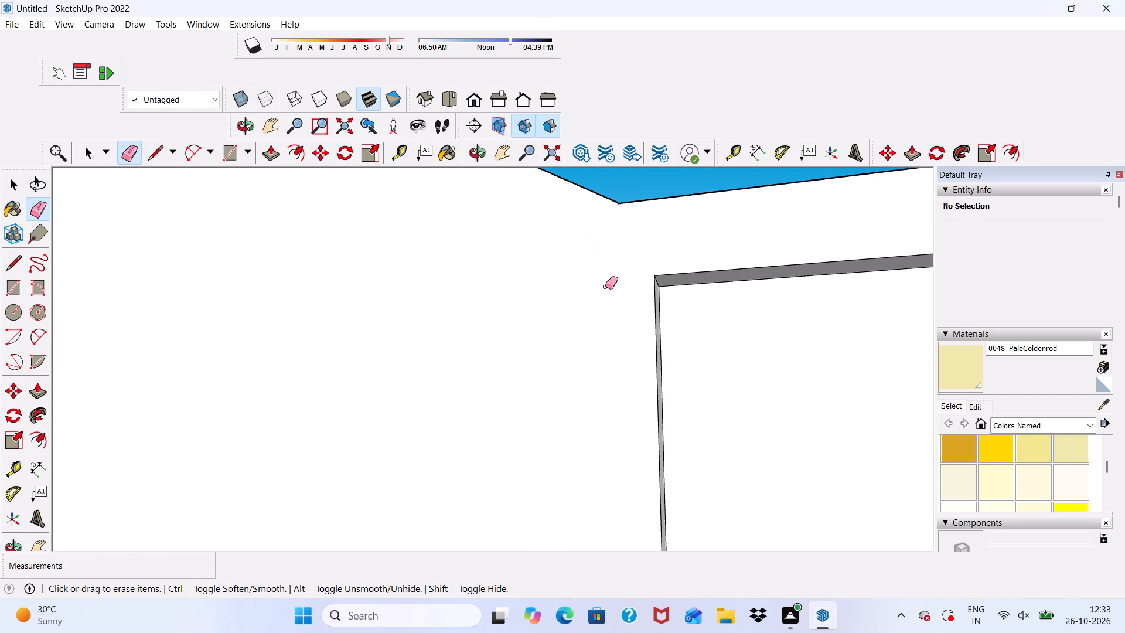
{"action": "left_click_drag", "start_coordinate": [612, 248], "coordinate": [627, 297]}
{"action": "scroll", "coordinate": [599, 257], "scroll_direction": "down", "scroll_amount": 17}
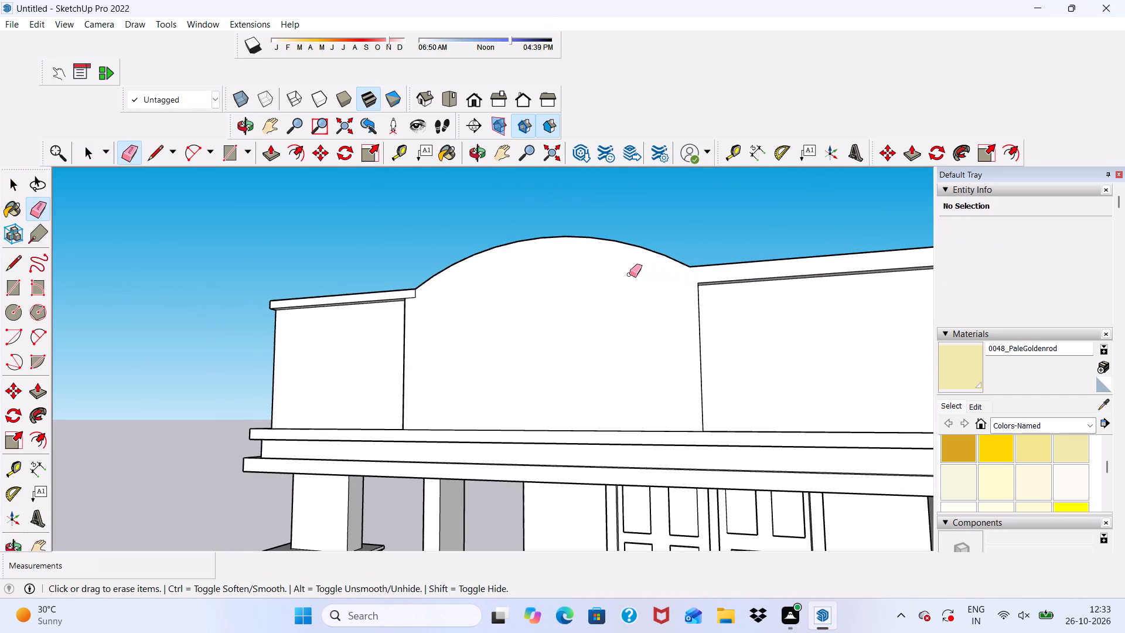
Erase the bottom and end edges of the narrower panel's top strip where they overlap the arched panel's front.
{"action": "scroll", "coordinate": [428, 235], "scroll_direction": "up", "scroll_amount": 5}
{"action": "scroll", "coordinate": [428, 257], "scroll_direction": "down", "scroll_amount": 6}
{"action": "middle_click_drag", "start_coordinate": [428, 372], "coordinate": [448, 376]}
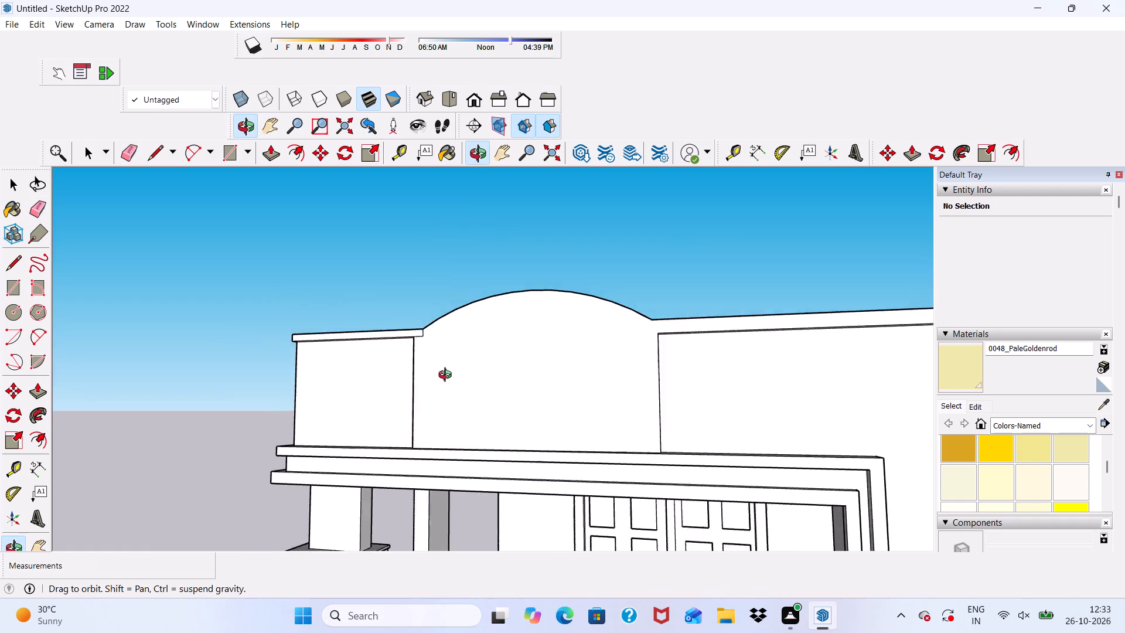
{"action": "middle_click_drag", "start_coordinate": [448, 376], "coordinate": [537, 385]}
{"action": "scroll", "coordinate": [400, 354], "scroll_direction": "up", "scroll_amount": 7}
{"action": "scroll", "coordinate": [463, 338], "scroll_direction": "up", "scroll_amount": 10}
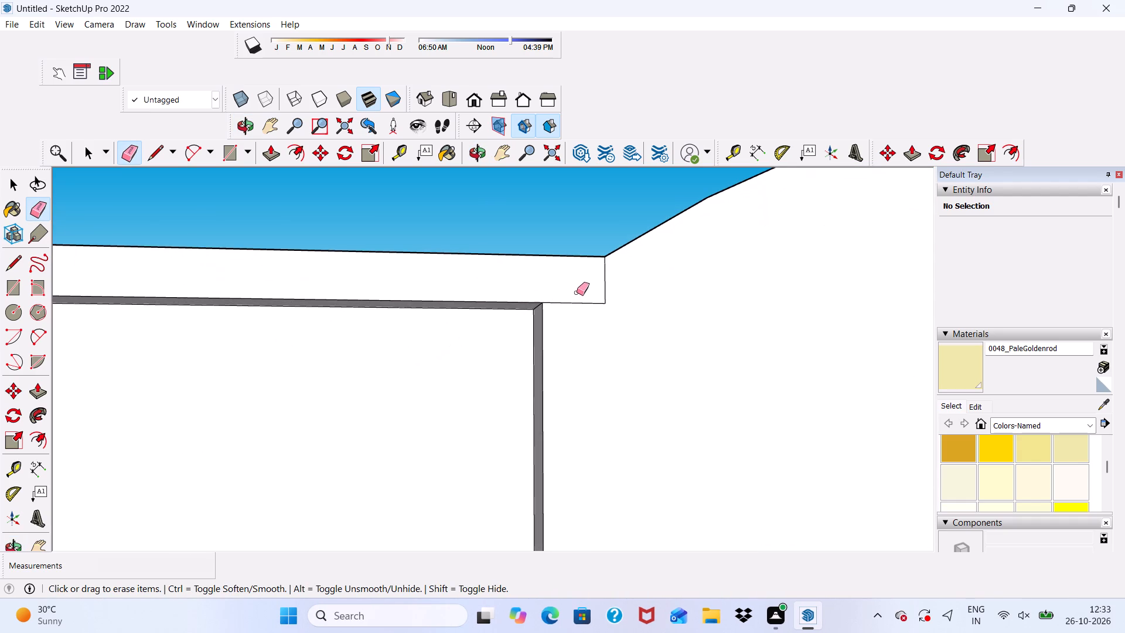
{"action": "left_click_drag", "start_coordinate": [564, 297], "coordinate": [571, 307]}
{"action": "left_click_drag", "start_coordinate": [593, 287], "coordinate": [606, 283]}
{"action": "scroll", "coordinate": [602, 295], "scroll_direction": "down", "scroll_amount": 4}
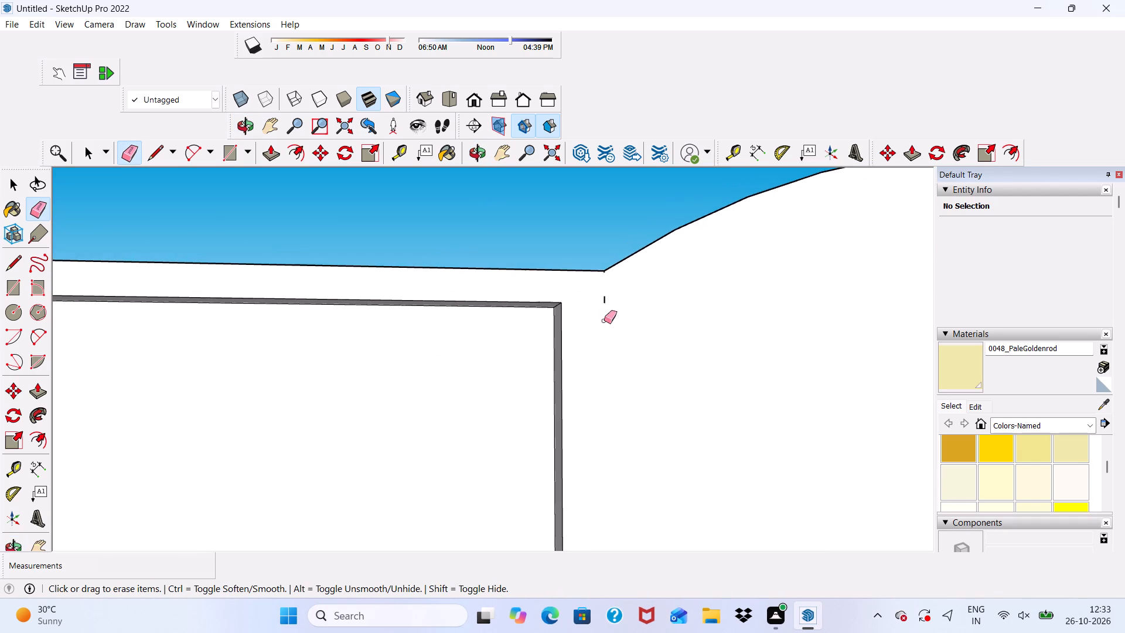
Erase the leftover fragments of the strip's end edge, including the tiny stub at the foot of the arch.
{"action": "scroll", "coordinate": [508, 333], "scroll_direction": "up", "scroll_amount": 6}
{"action": "scroll", "coordinate": [736, 273], "scroll_direction": "up", "scroll_amount": 5}
{"action": "left_click_drag", "start_coordinate": [659, 266], "coordinate": [679, 289]}
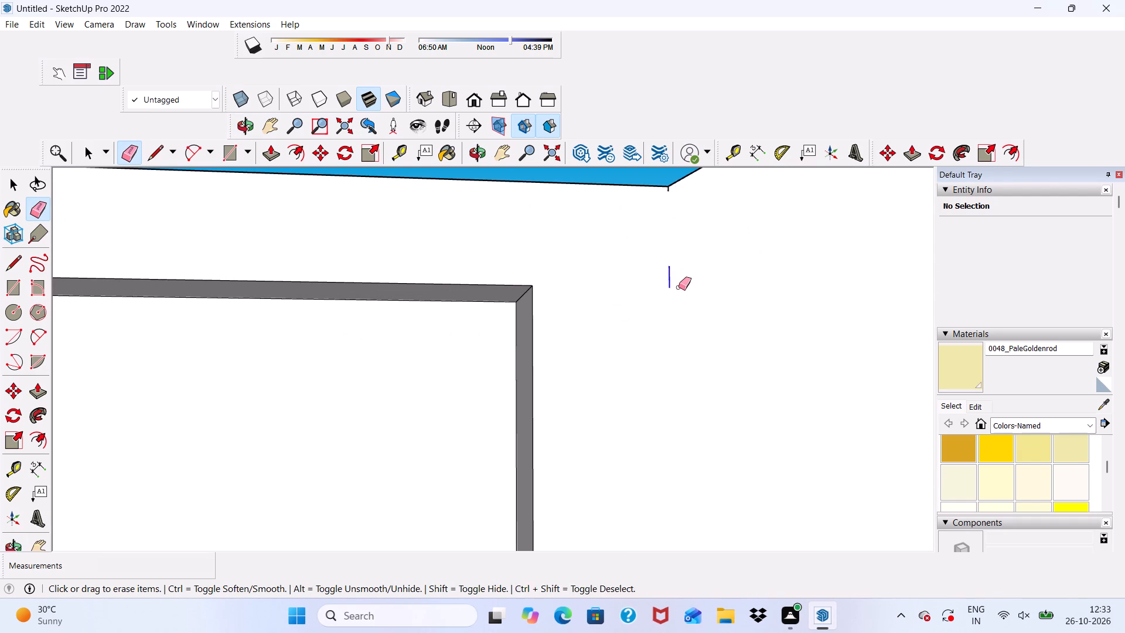
{"action": "scroll", "coordinate": [665, 244], "scroll_direction": "up", "scroll_amount": 5}
{"action": "scroll", "coordinate": [665, 244], "scroll_direction": "down", "scroll_amount": 4}
{"action": "middle_click_drag", "start_coordinate": [669, 251], "coordinate": [681, 427]}
{"action": "scroll", "coordinate": [679, 294], "scroll_direction": "up", "scroll_amount": 5}
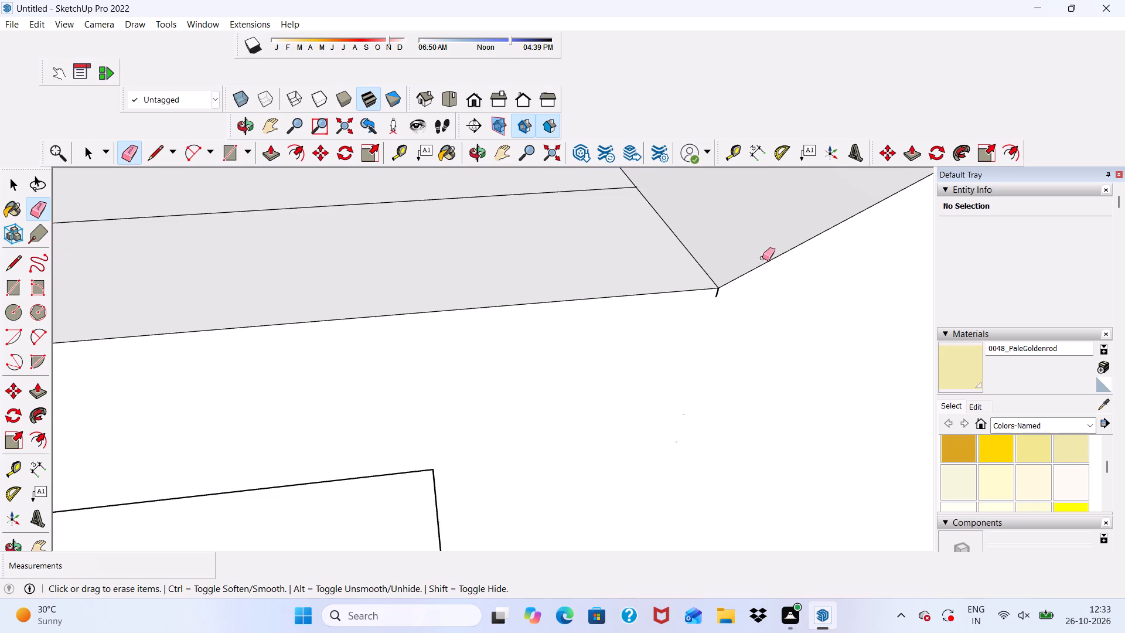
{"action": "scroll", "coordinate": [762, 258], "scroll_direction": "up", "scroll_amount": 2}
{"action": "scroll", "coordinate": [728, 294], "scroll_direction": "up", "scroll_amount": 16}
{"action": "left_click_drag", "start_coordinate": [679, 297], "coordinate": [694, 297]}
{"action": "scroll", "coordinate": [678, 277], "scroll_direction": "down", "scroll_amount": 3}
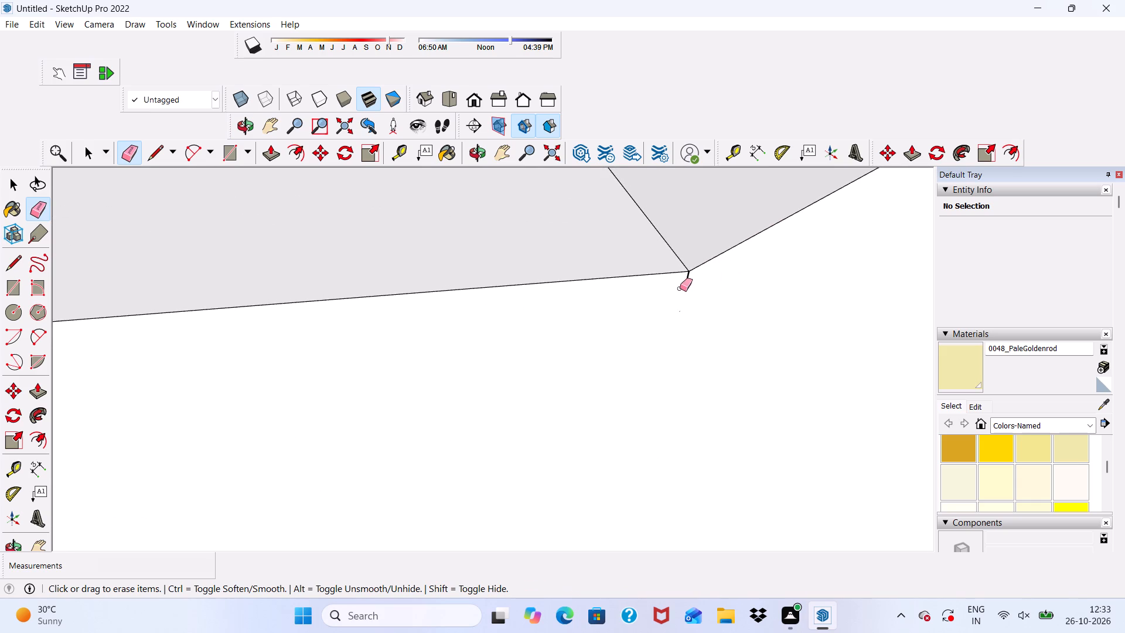
{"action": "scroll", "coordinate": [680, 287], "scroll_direction": "up", "scroll_amount": 9}
{"action": "left_click_drag", "start_coordinate": [686, 274], "coordinate": [675, 346]}
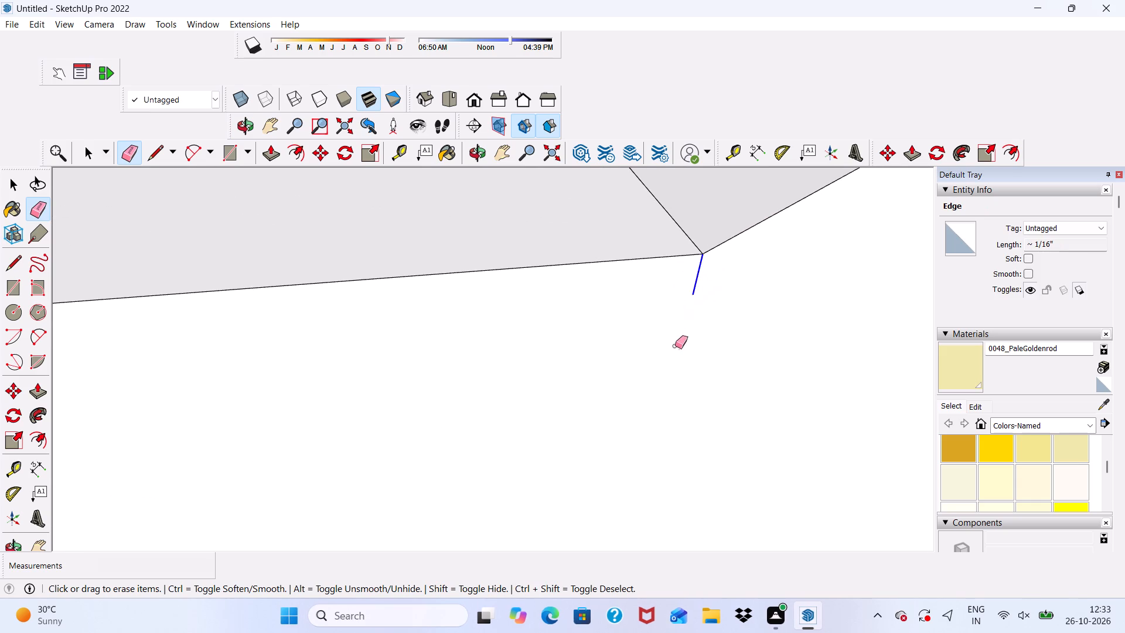
{"action": "left_click_drag", "start_coordinate": [675, 346], "coordinate": [694, 335]}
{"action": "left_click_drag", "start_coordinate": [694, 335], "coordinate": [678, 356]}
{"action": "left_click_drag", "start_coordinate": [677, 346], "coordinate": [679, 369]}
{"action": "scroll", "coordinate": [666, 324], "scroll_direction": "down", "scroll_amount": 13}
{"action": "key", "text": "space"}
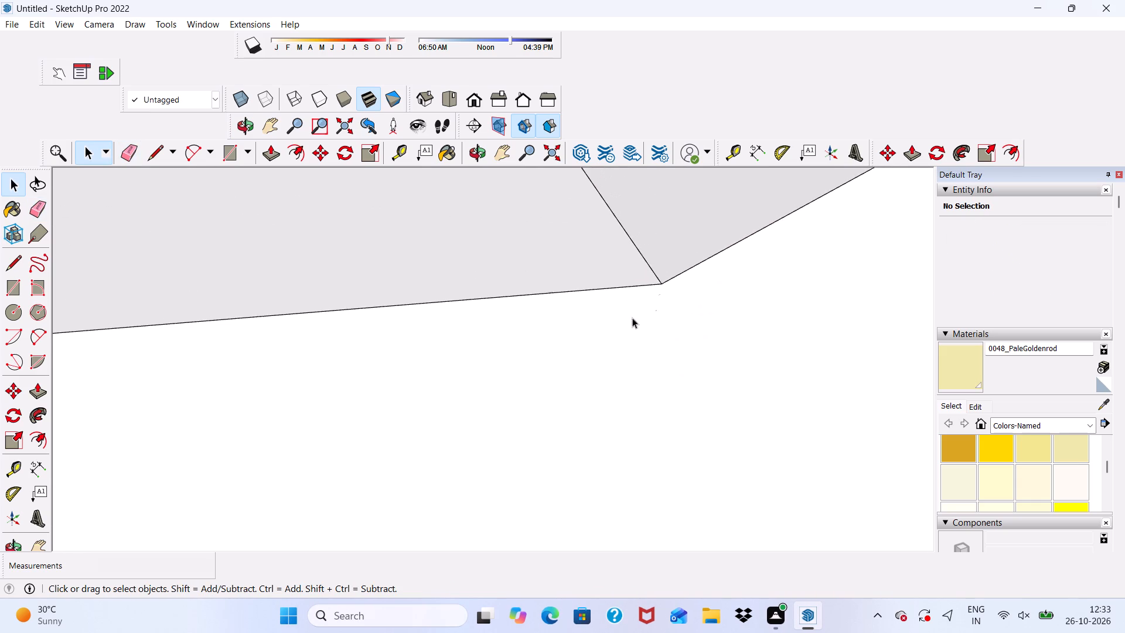
Draw two upright rectangles on the arched panel beside the narrower panel, about 6 5/8" by 1' 7 7/16" and 7 7/16" by 2' 6 11/16".
{"action": "scroll", "coordinate": [632, 318], "scroll_direction": "down", "scroll_amount": 20}
{"action": "scroll", "coordinate": [632, 318], "scroll_direction": "down", "scroll_amount": 14}
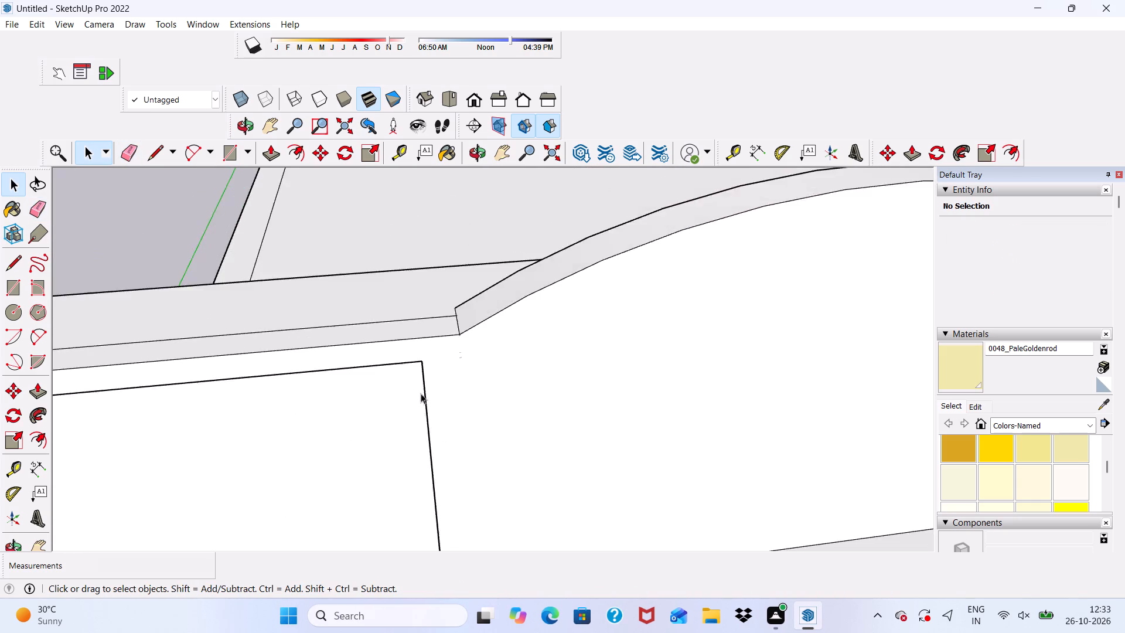
{"action": "scroll", "coordinate": [421, 393], "scroll_direction": "down", "scroll_amount": 4}
{"action": "middle_click_drag", "start_coordinate": [443, 432], "coordinate": [527, 300]}
{"action": "scroll", "coordinate": [551, 279], "scroll_direction": "up", "scroll_amount": 1}
{"action": "scroll", "coordinate": [510, 360], "scroll_direction": "down", "scroll_amount": 5}
{"action": "middle_click_drag", "start_coordinate": [502, 414], "coordinate": [415, 400]}
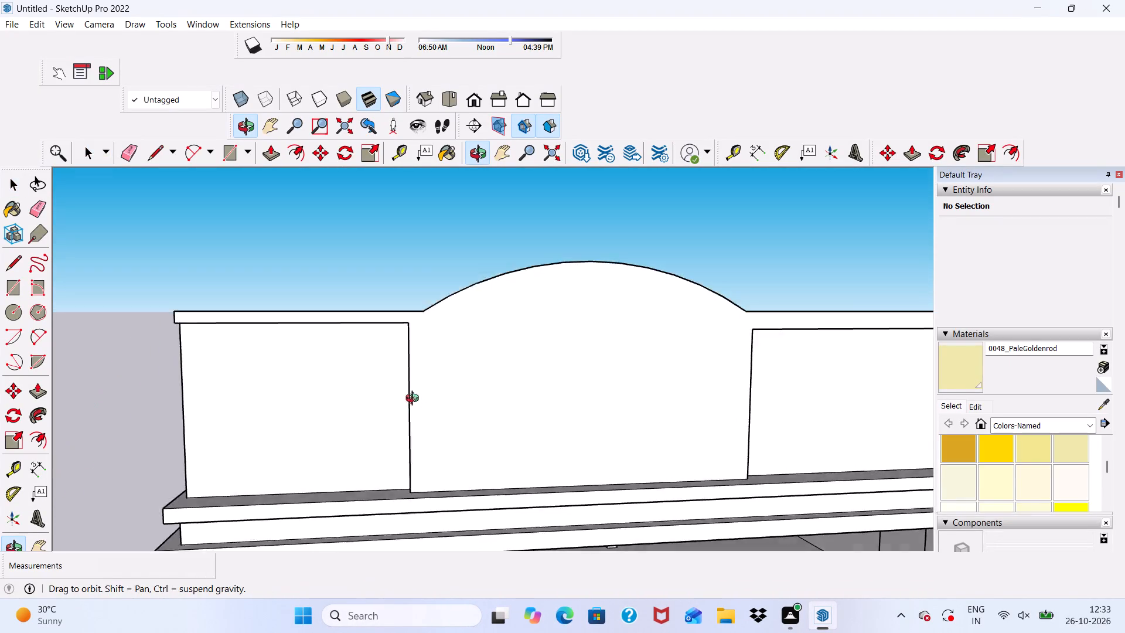
{"action": "middle_click_drag", "start_coordinate": [415, 400], "coordinate": [394, 384]}
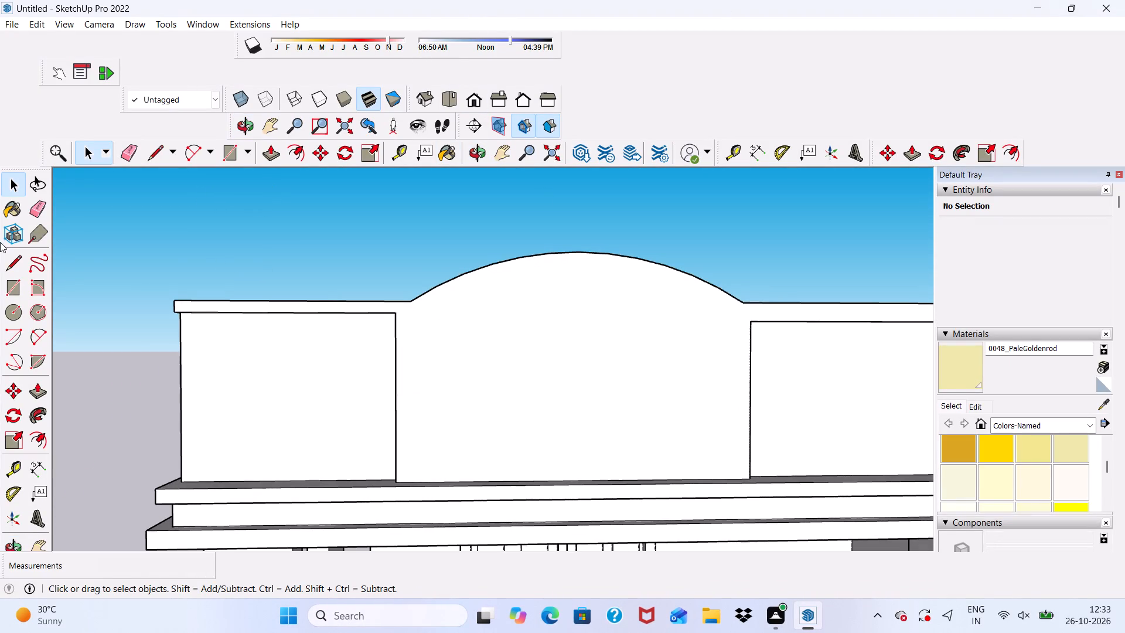
{"action": "left_click", "coordinate": [238, 150]}
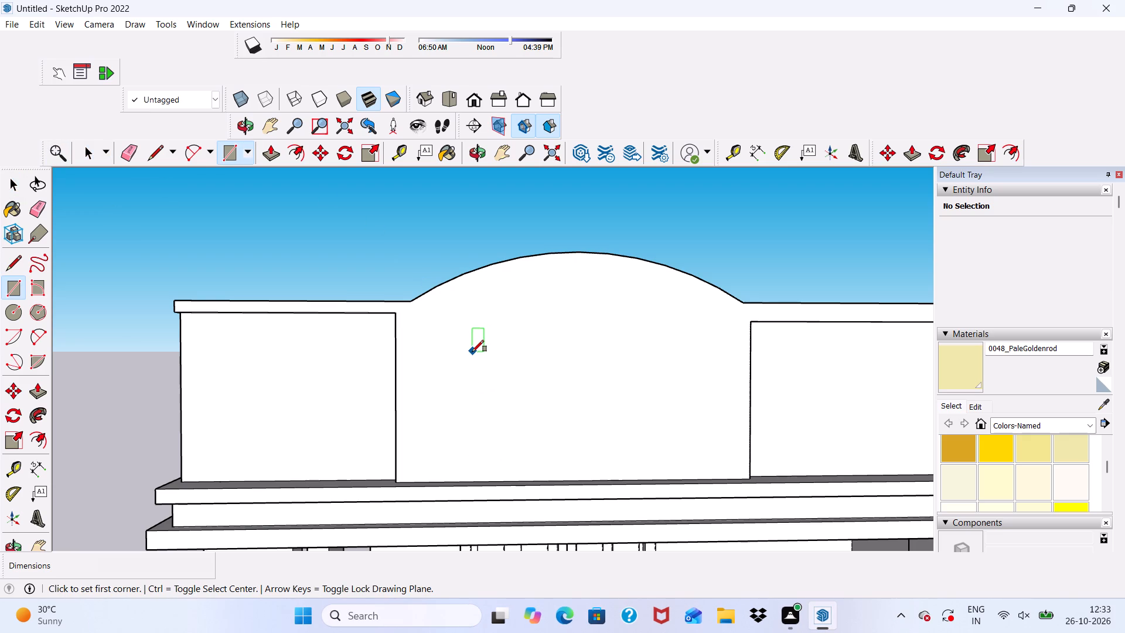
{"action": "left_click", "coordinate": [451, 353]}
{"action": "left_click", "coordinate": [479, 435]}
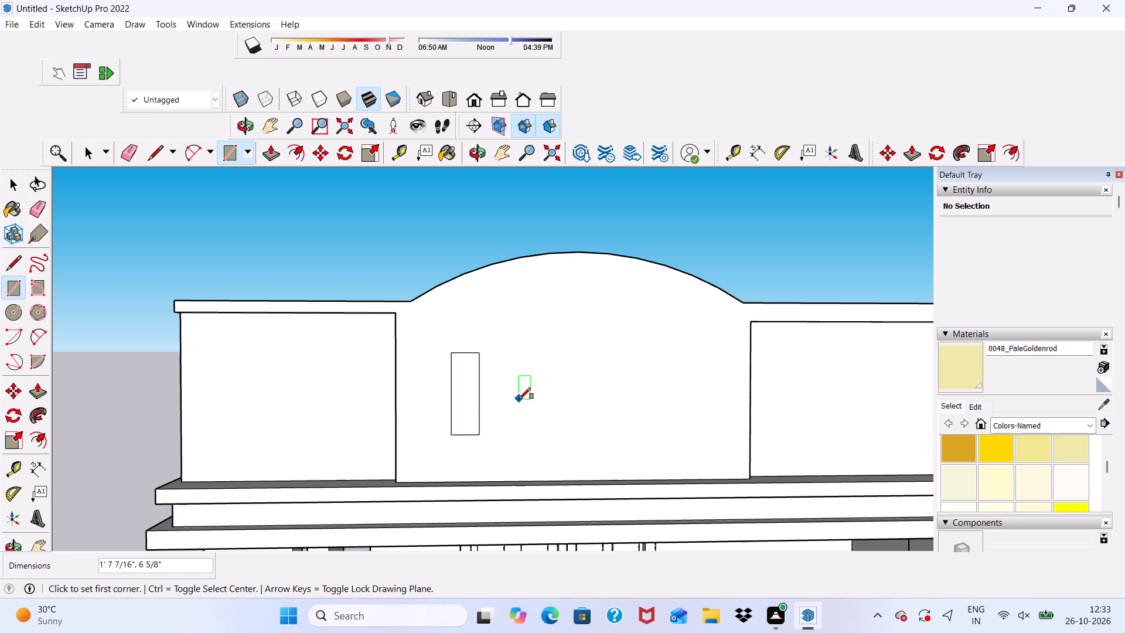
{"action": "left_click", "coordinate": [514, 325]}
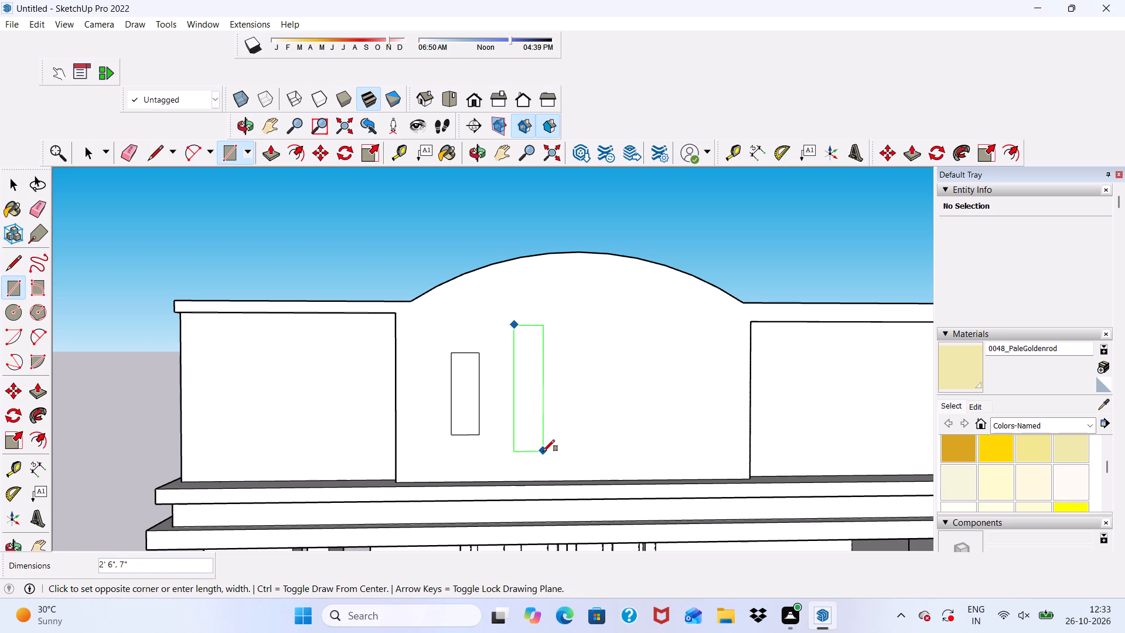
{"action": "left_click", "coordinate": [545, 454]}
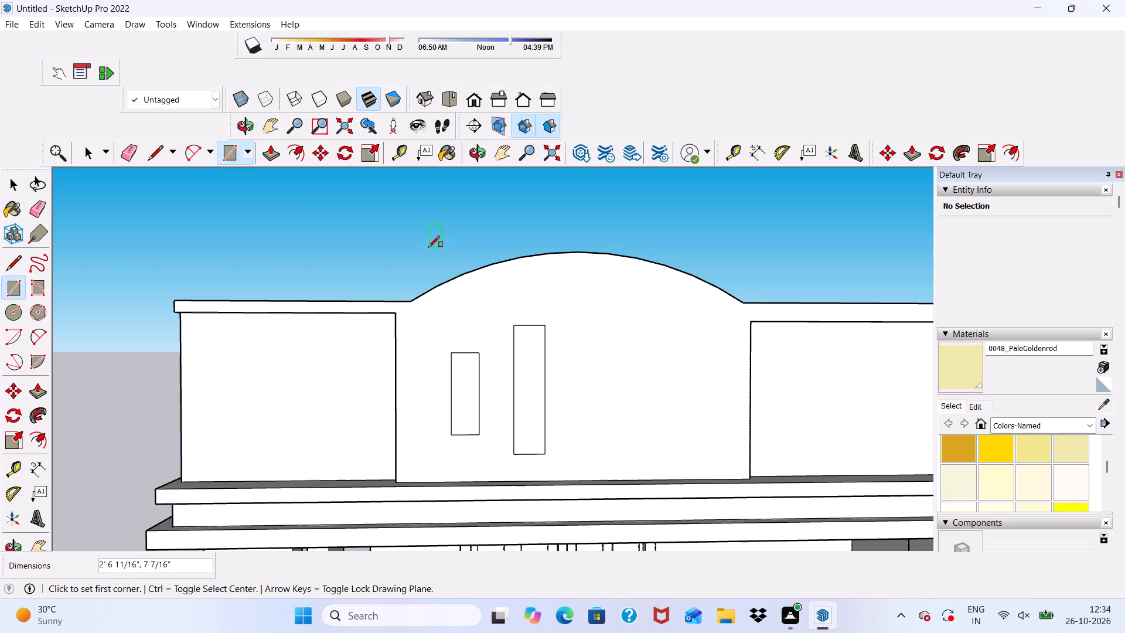
{"action": "key", "text": "space"}
Erase the top and bottom edges of both rectangles on the arched panel, leaving only their vertical sides.
{"action": "scroll", "coordinate": [435, 260], "scroll_direction": "up", "scroll_amount": 4}
{"action": "scroll", "coordinate": [452, 319], "scroll_direction": "down", "scroll_amount": 7}
{"action": "scroll", "coordinate": [489, 396], "scroll_direction": "up", "scroll_amount": 11}
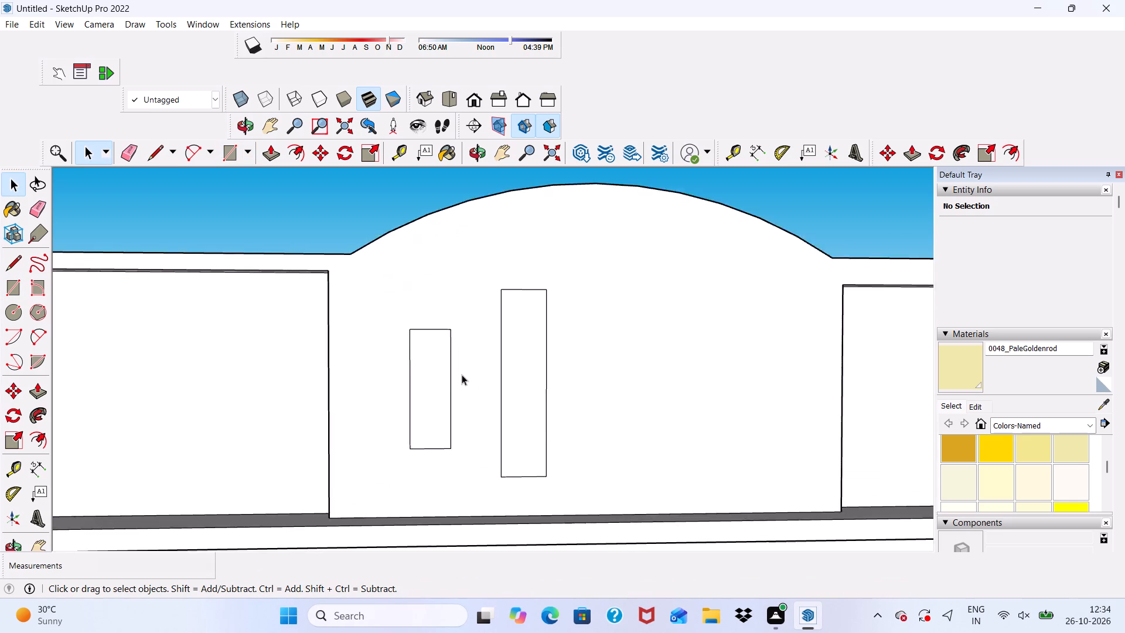
{"action": "scroll", "coordinate": [462, 375], "scroll_direction": "up", "scroll_amount": 4}
{"action": "left_click", "coordinate": [444, 358]}
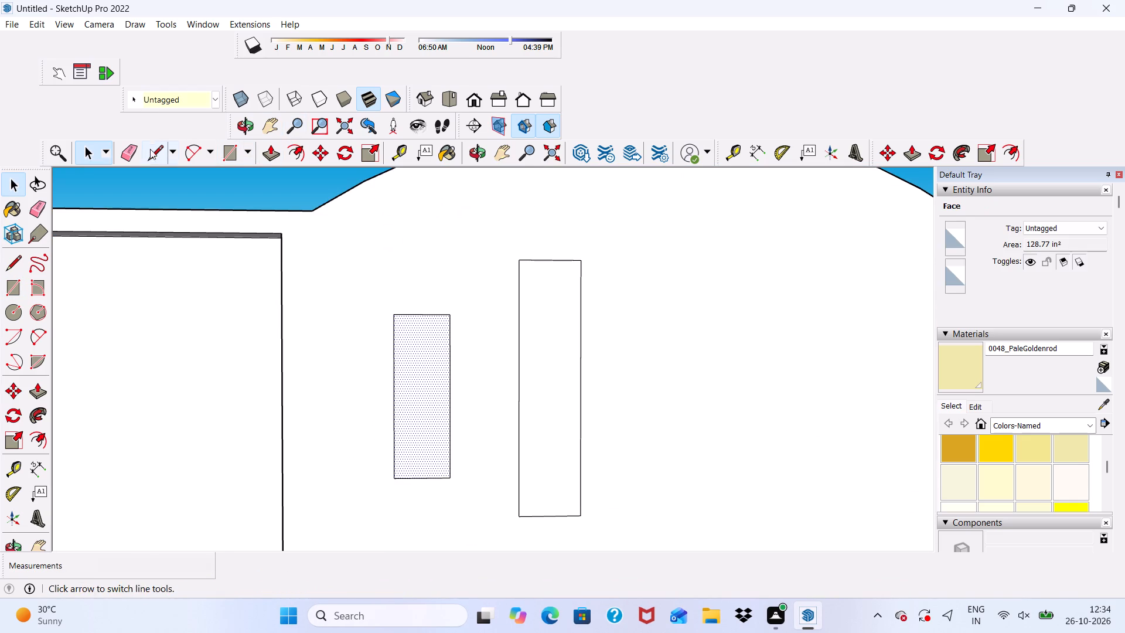
{"action": "left_click", "coordinate": [128, 152]}
{"action": "scroll", "coordinate": [418, 315], "scroll_direction": "up", "scroll_amount": 4}
{"action": "left_click_drag", "start_coordinate": [419, 309], "coordinate": [418, 320]}
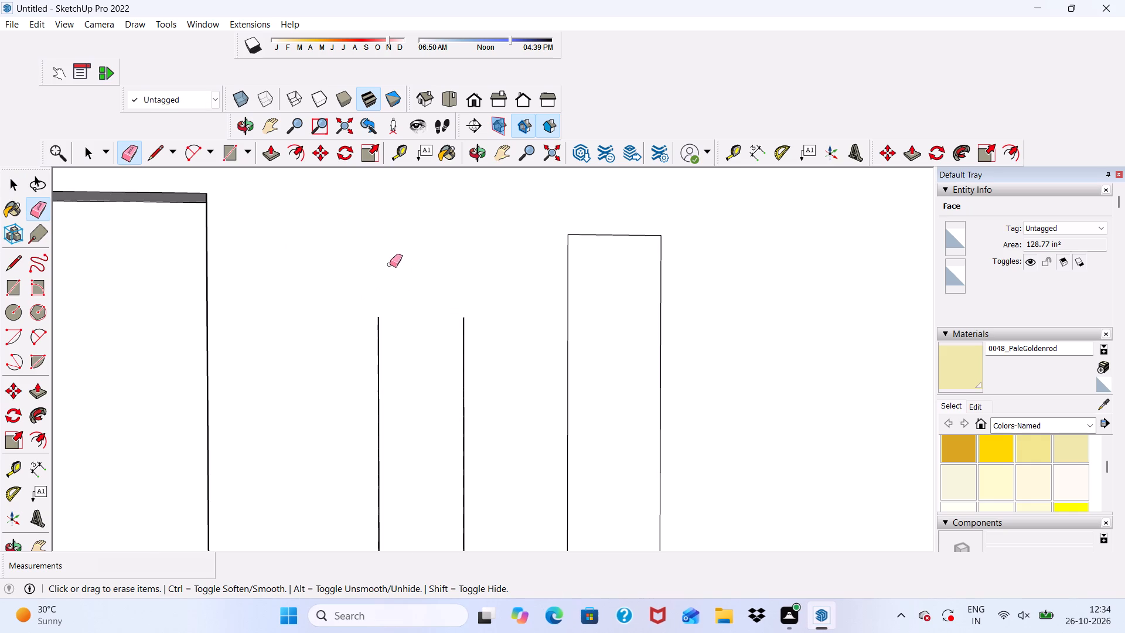
{"action": "scroll", "coordinate": [390, 264], "scroll_direction": "down", "scroll_amount": 6}
{"action": "scroll", "coordinate": [453, 496], "scroll_direction": "up", "scroll_amount": 7}
{"action": "left_click_drag", "start_coordinate": [387, 409], "coordinate": [383, 418]}
{"action": "scroll", "coordinate": [408, 455], "scroll_direction": "down", "scroll_amount": 8}
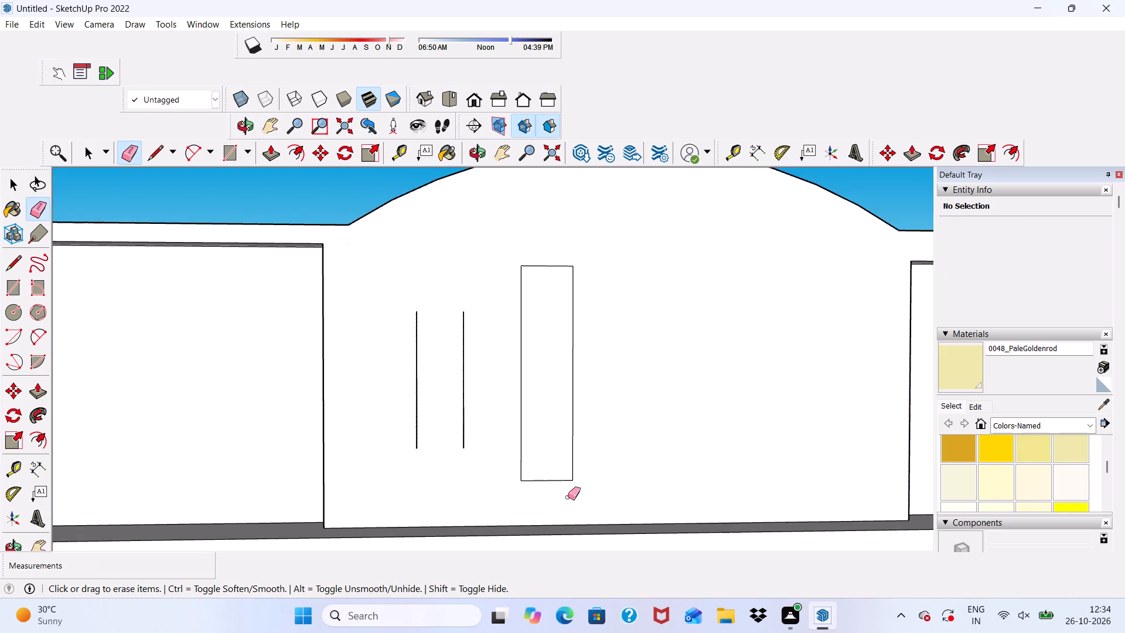
{"action": "scroll", "coordinate": [566, 495], "scroll_direction": "up", "scroll_amount": 1}
{"action": "left_click_drag", "start_coordinate": [543, 474], "coordinate": [546, 500]}
{"action": "scroll", "coordinate": [524, 289], "scroll_direction": "up", "scroll_amount": 5}
{"action": "left_click_drag", "start_coordinate": [550, 213], "coordinate": [550, 227]}
Draw an arc with a bulge of about 2 3/8" upward, joining the top ends of the shorter pair of lines.
{"action": "left_click", "coordinate": [189, 151]}
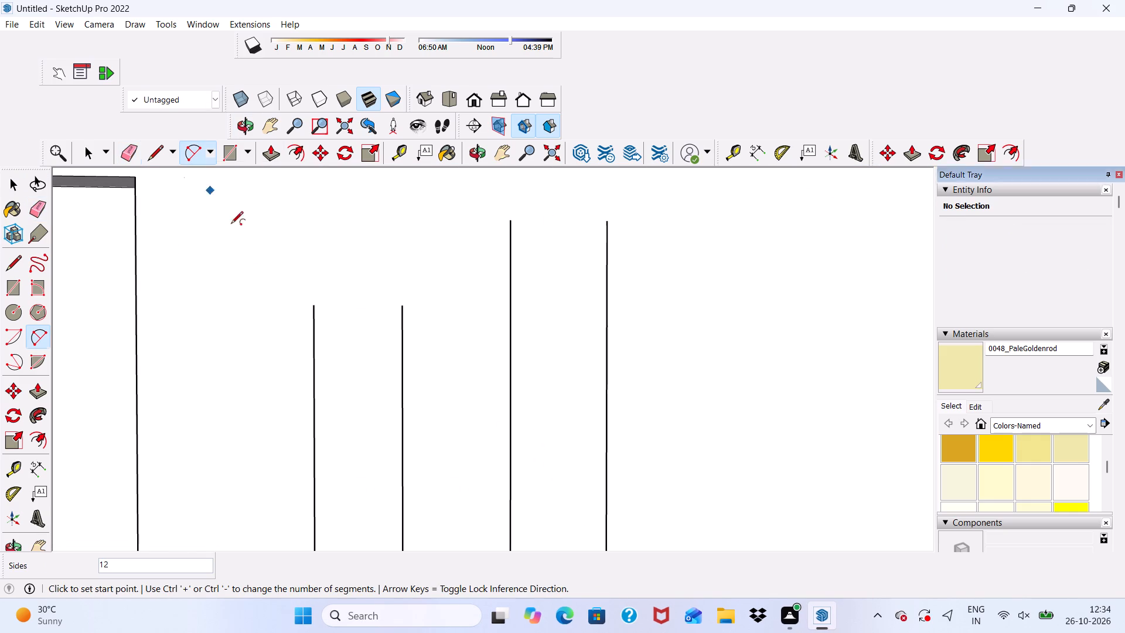
{"action": "left_click", "coordinate": [314, 310]}
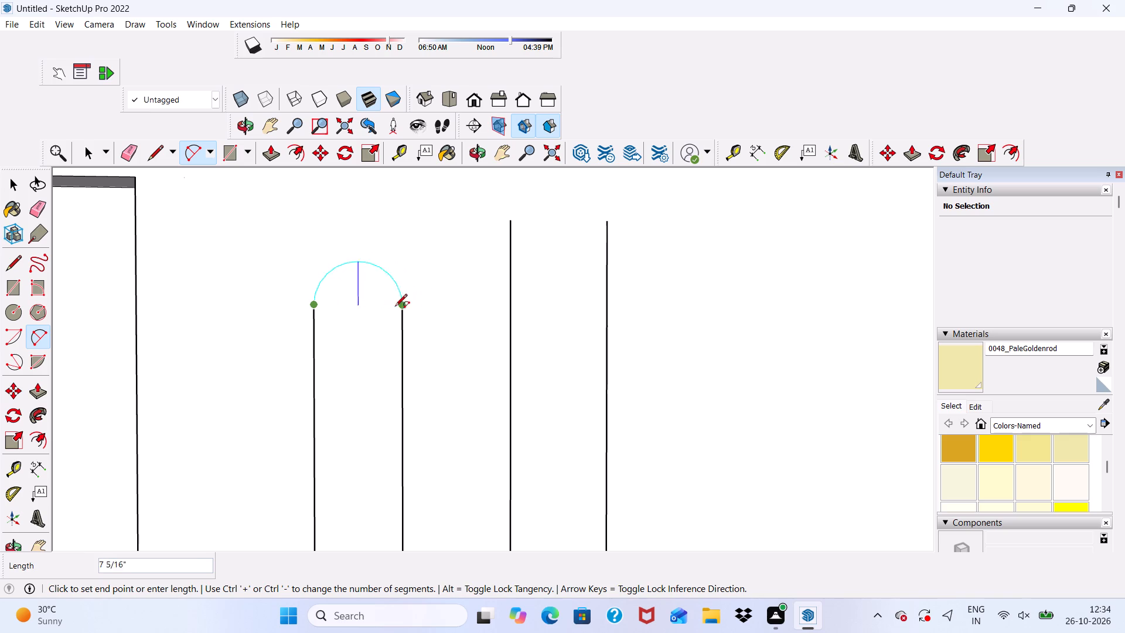
{"action": "left_click", "coordinate": [404, 308]}
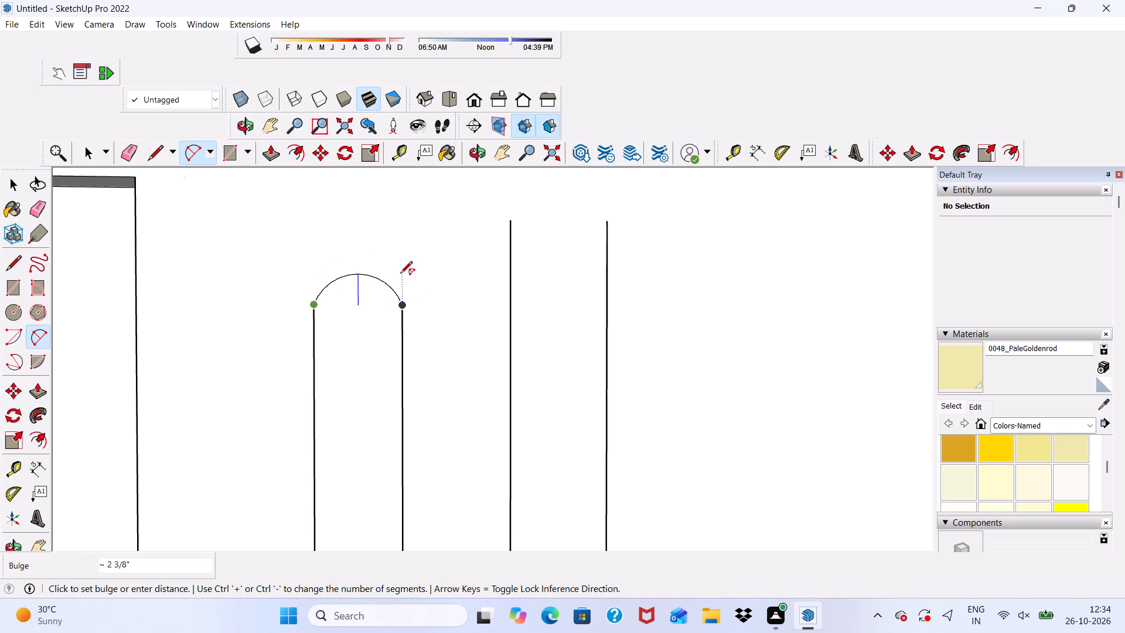
{"action": "left_click", "coordinate": [400, 274]}
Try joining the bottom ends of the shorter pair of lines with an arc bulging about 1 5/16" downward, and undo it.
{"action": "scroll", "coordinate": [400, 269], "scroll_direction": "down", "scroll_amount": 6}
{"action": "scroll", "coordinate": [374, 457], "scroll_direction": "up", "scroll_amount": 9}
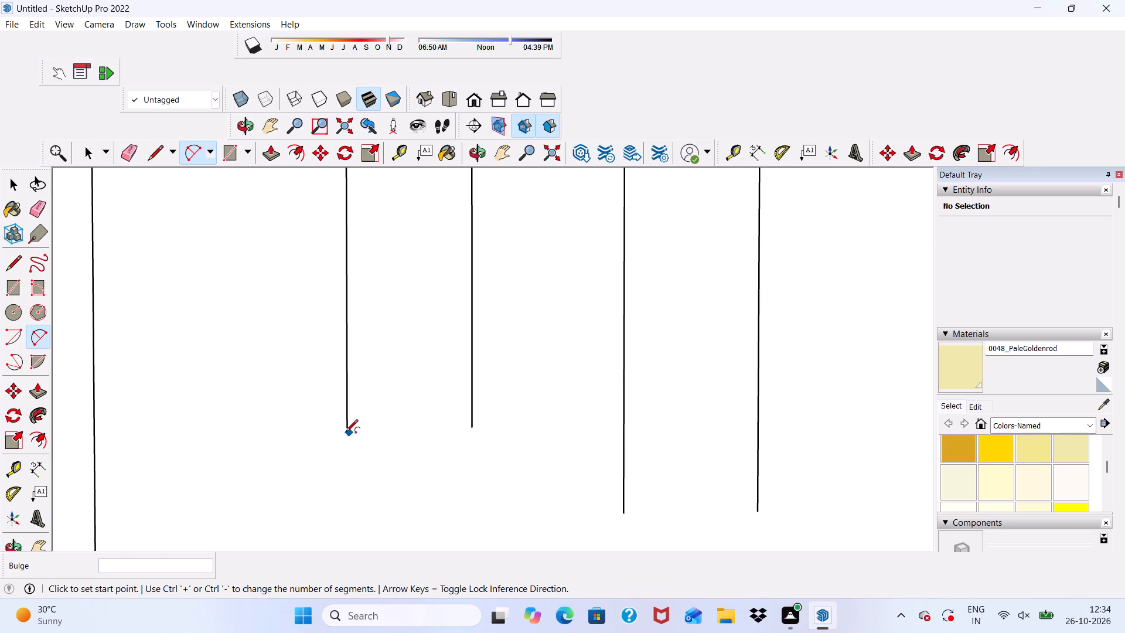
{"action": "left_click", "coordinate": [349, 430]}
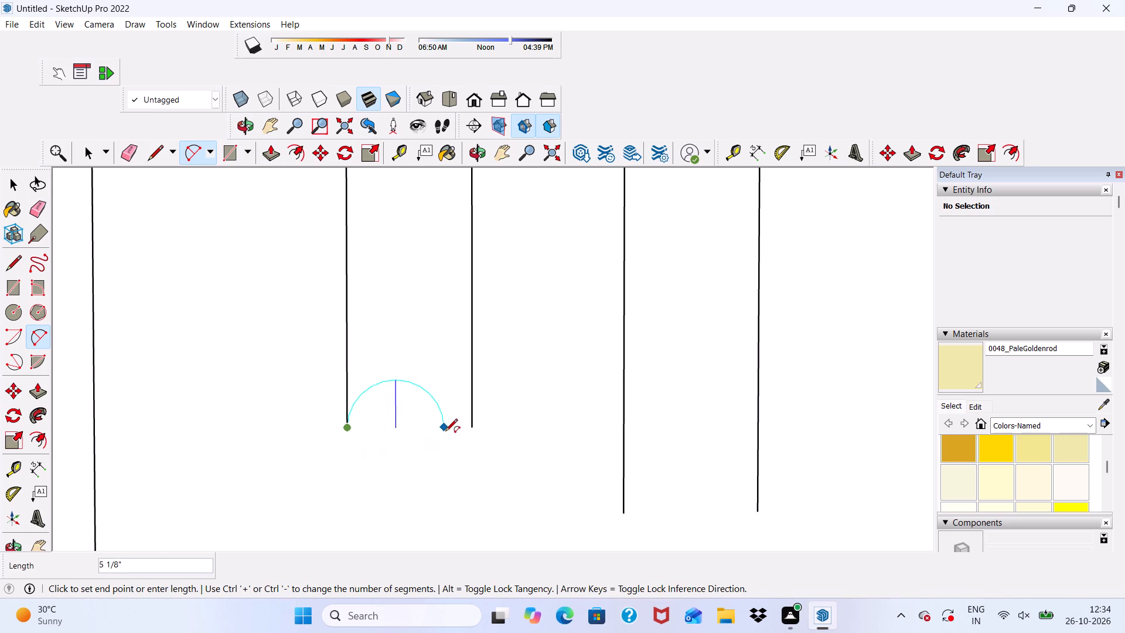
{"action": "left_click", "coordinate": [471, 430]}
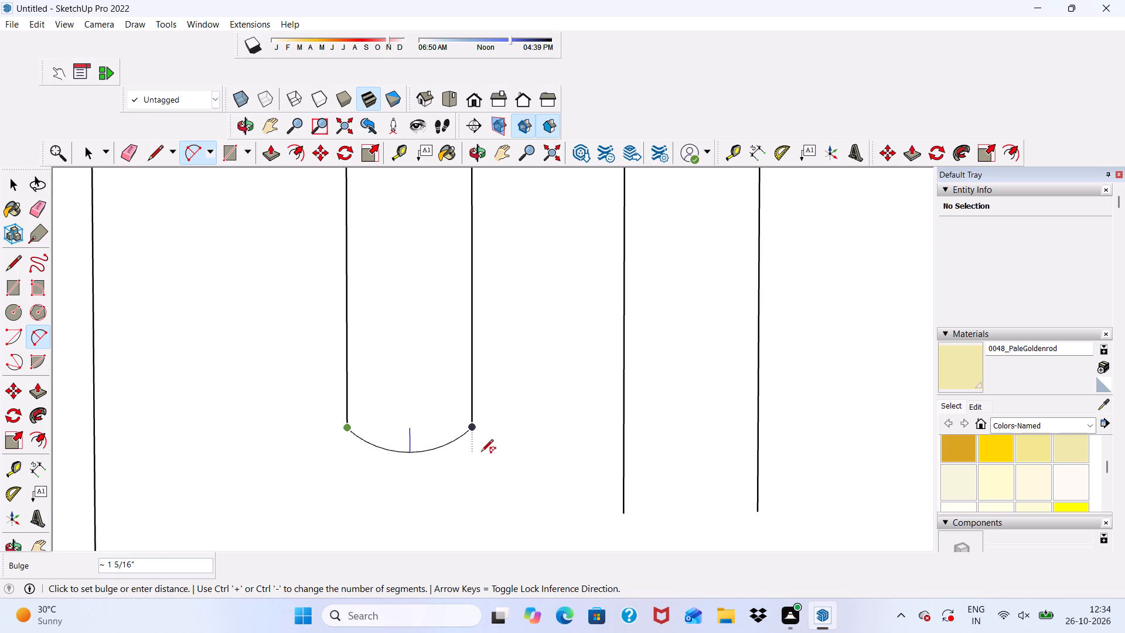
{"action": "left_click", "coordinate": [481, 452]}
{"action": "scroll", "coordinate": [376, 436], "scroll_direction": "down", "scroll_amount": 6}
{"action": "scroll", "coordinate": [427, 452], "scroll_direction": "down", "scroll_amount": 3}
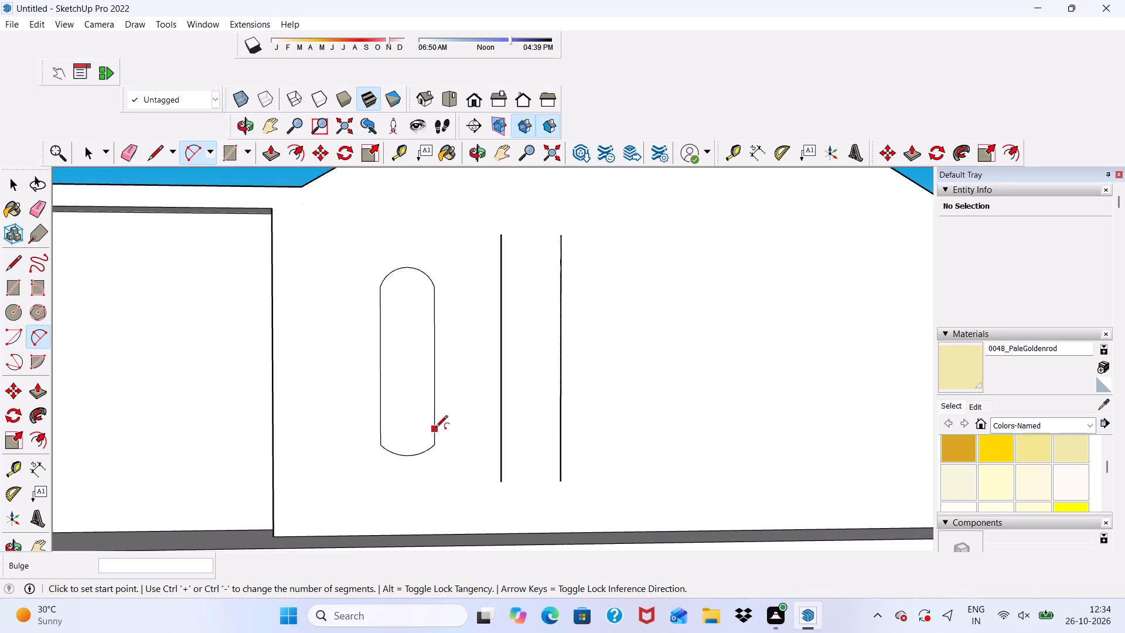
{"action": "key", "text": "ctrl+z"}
Draw an arc with a bulge of about 3 5/16" downward, joining the bottom ends of the shorter pair of lines.
{"action": "scroll", "coordinate": [378, 445], "scroll_direction": "up", "scroll_amount": 4}
{"action": "left_click", "coordinate": [381, 447]}
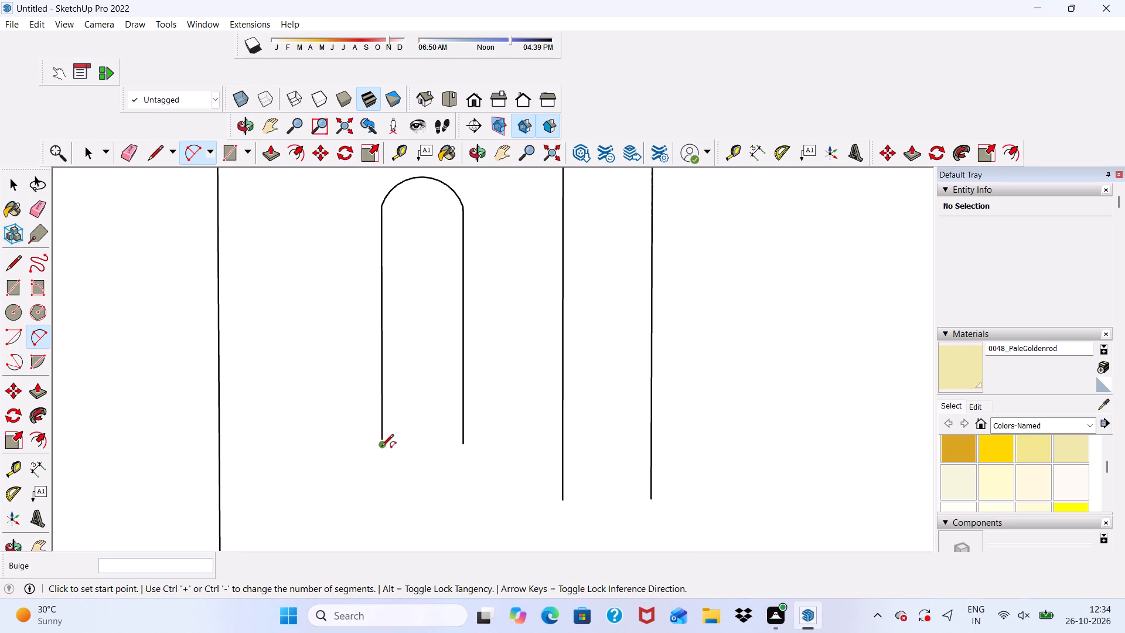
{"action": "left_click", "coordinate": [463, 447]}
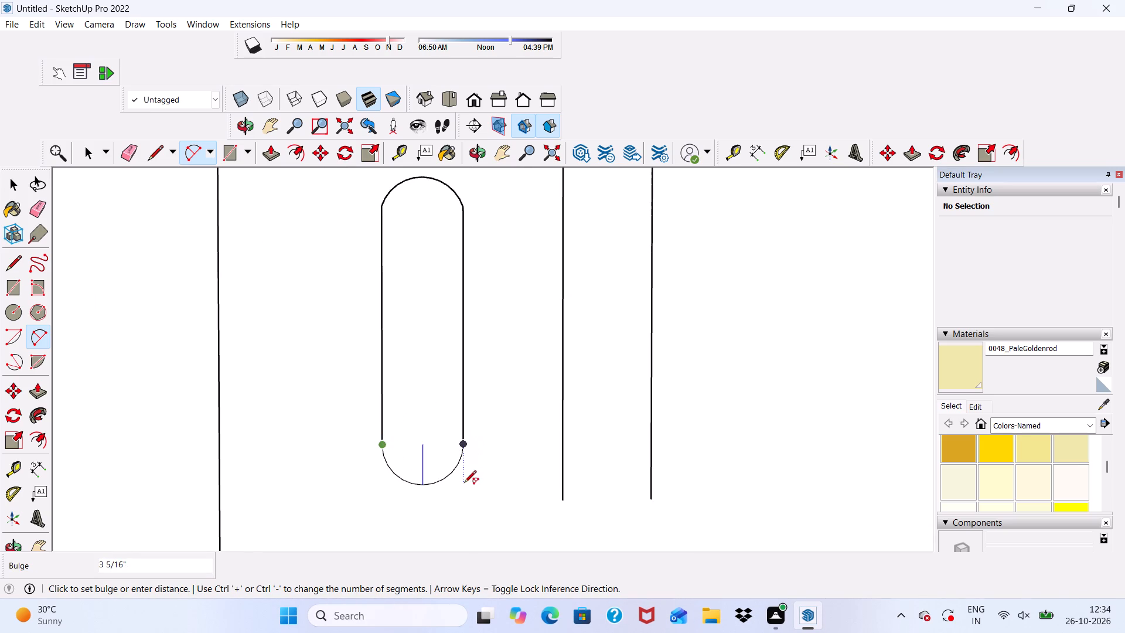
{"action": "left_click", "coordinate": [464, 484]}
{"action": "scroll", "coordinate": [438, 472], "scroll_direction": "down", "scroll_amount": 5}
Draw a downward-bulging arc joining the bottom ends of the taller pair of lines on the arched panel.
{"action": "scroll", "coordinate": [535, 490], "scroll_direction": "up", "scroll_amount": 5}
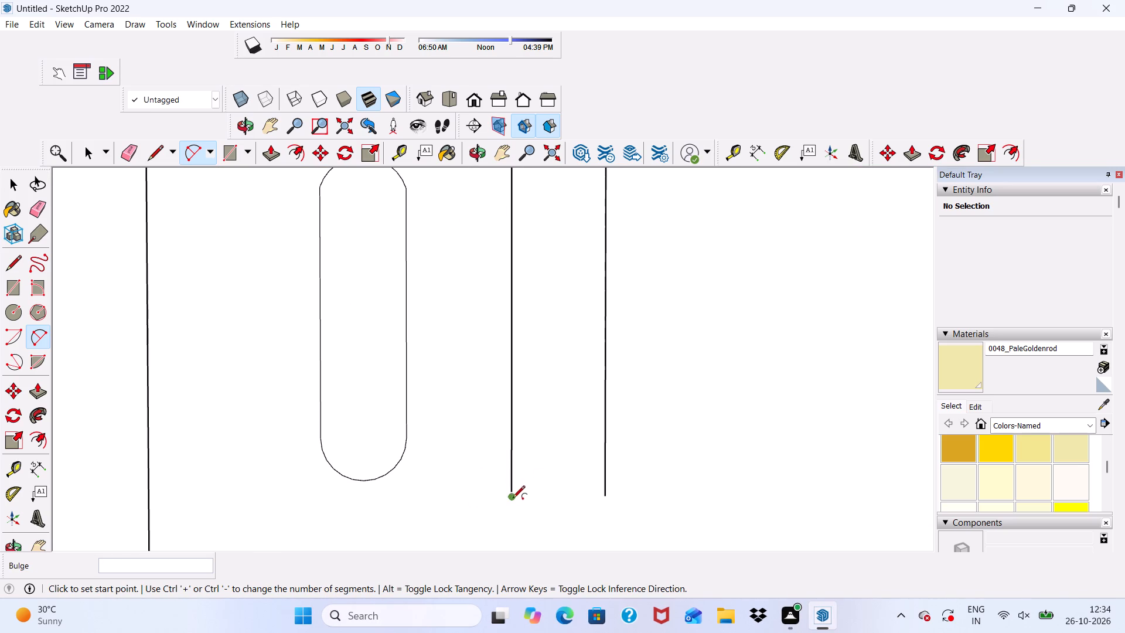
{"action": "left_click", "coordinate": [511, 498]}
{"action": "left_click", "coordinate": [602, 499]}
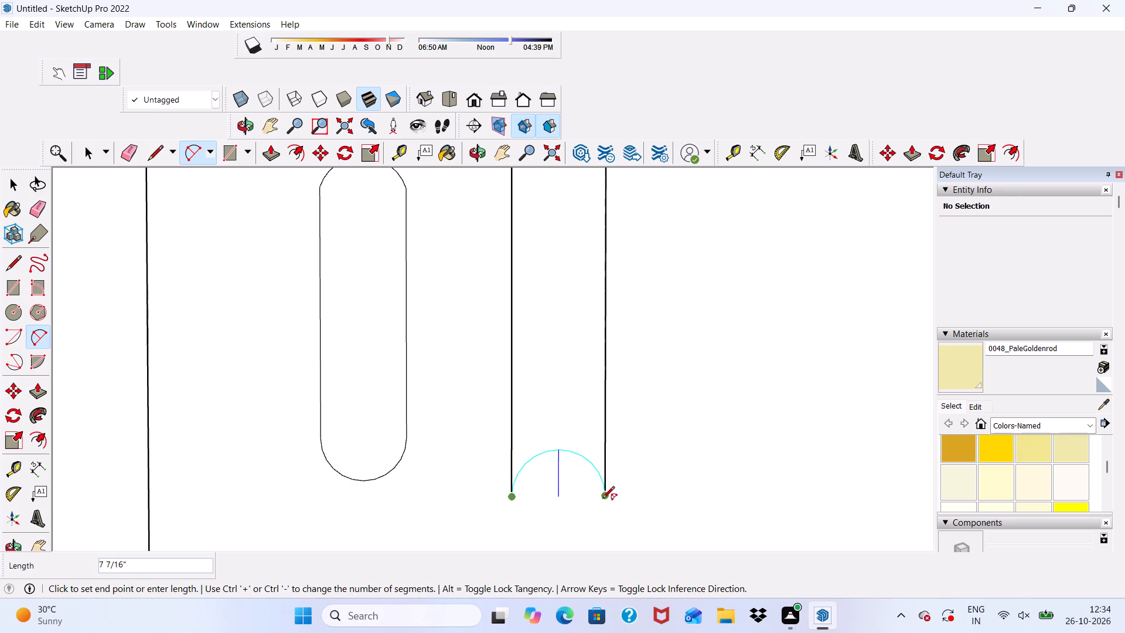
{"action": "left_click", "coordinate": [604, 536]}
{"action": "scroll", "coordinate": [544, 492], "scroll_direction": "down", "scroll_amount": 5}
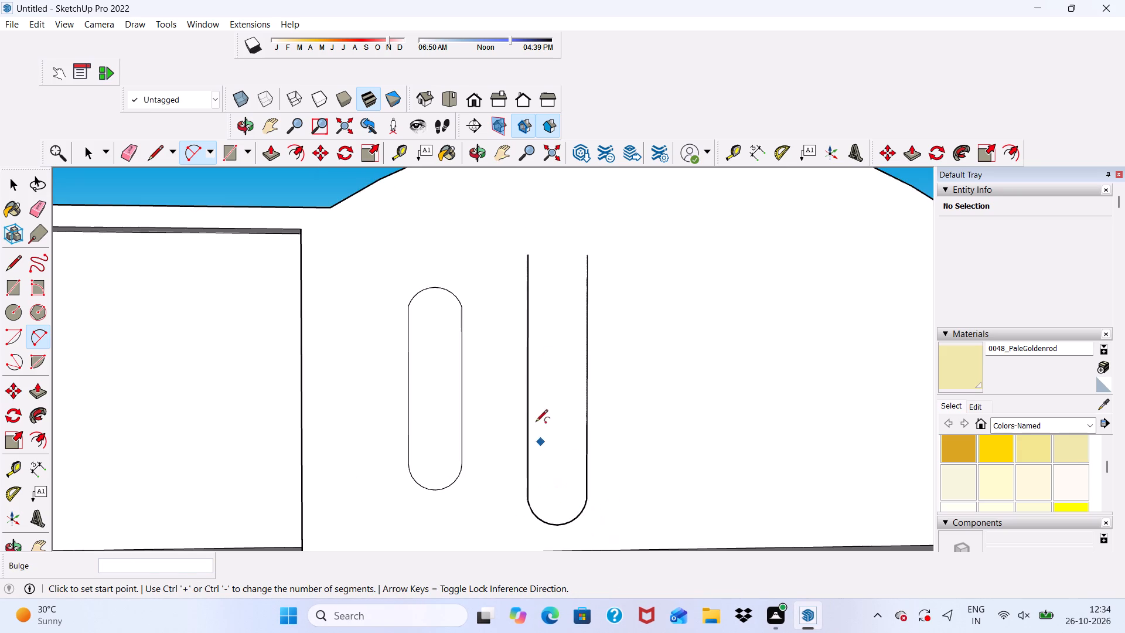
Draw an upward-bulging arc joining the top ends of the taller pair of lines, closing the taller slot outline.
{"action": "scroll", "coordinate": [510, 230], "scroll_direction": "up", "scroll_amount": 6}
{"action": "scroll", "coordinate": [545, 265], "scroll_direction": "up", "scroll_amount": 5}
{"action": "left_click", "coordinate": [534, 278]}
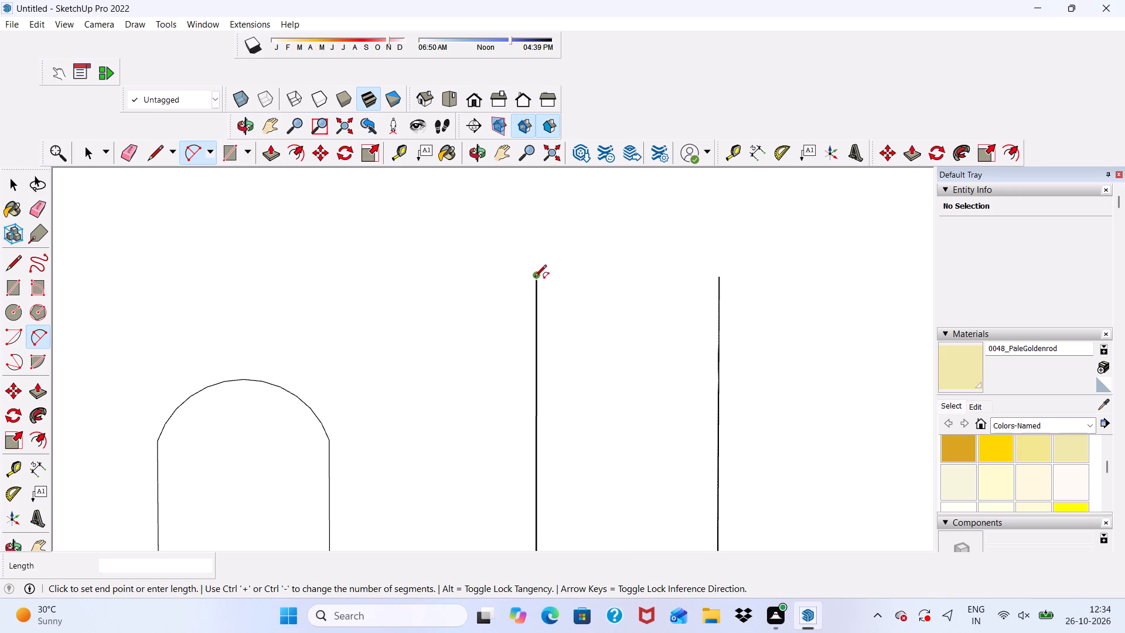
{"action": "left_click", "coordinate": [717, 278]}
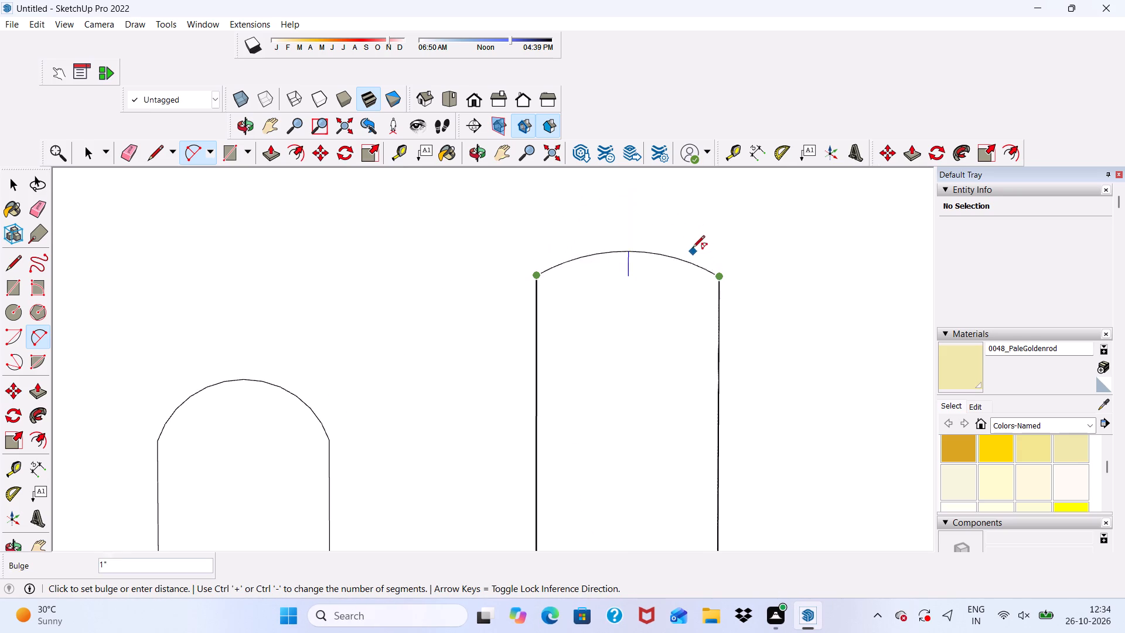
{"action": "left_click", "coordinate": [673, 202]}
{"action": "scroll", "coordinate": [673, 228], "scroll_direction": "down", "scroll_amount": 9}
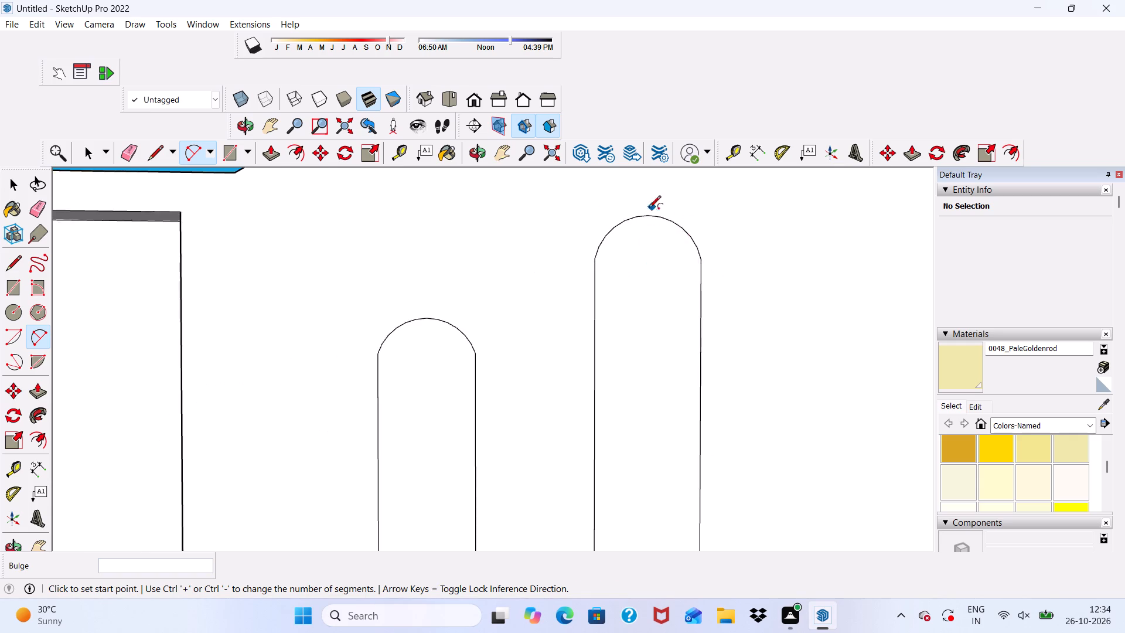
{"action": "scroll", "coordinate": [649, 209], "scroll_direction": "down", "scroll_amount": 3}
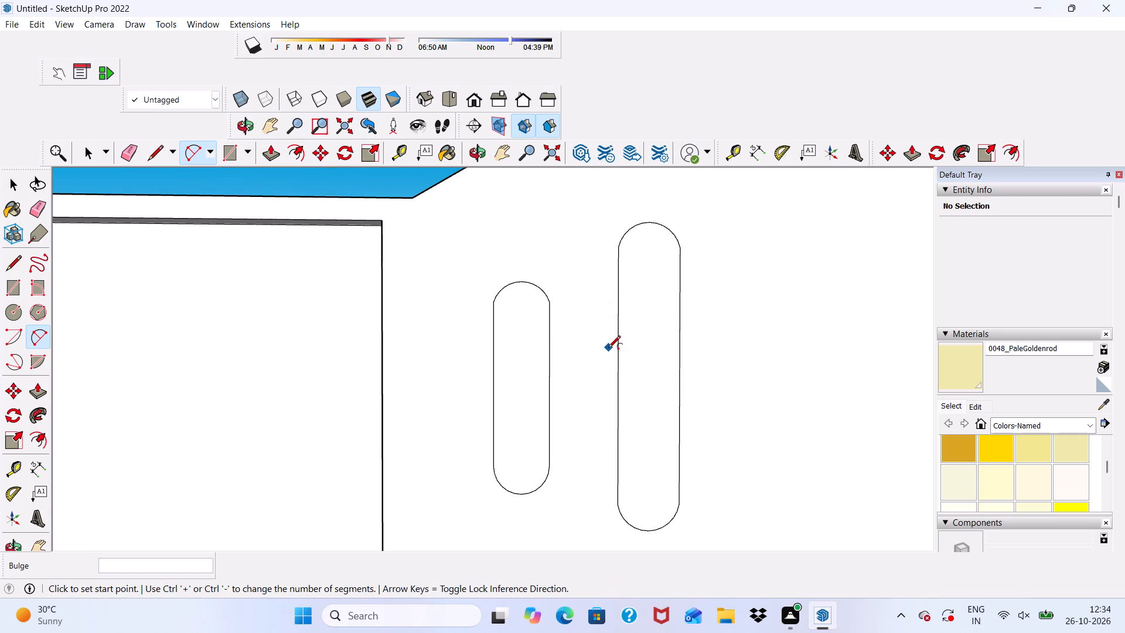
{"action": "key", "text": "space"}
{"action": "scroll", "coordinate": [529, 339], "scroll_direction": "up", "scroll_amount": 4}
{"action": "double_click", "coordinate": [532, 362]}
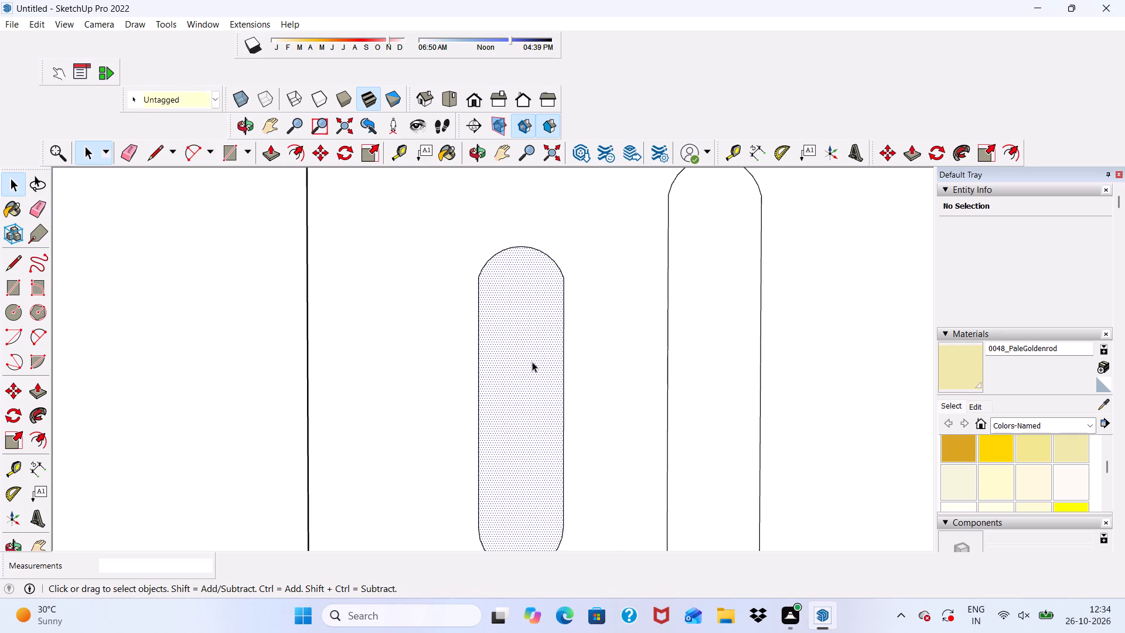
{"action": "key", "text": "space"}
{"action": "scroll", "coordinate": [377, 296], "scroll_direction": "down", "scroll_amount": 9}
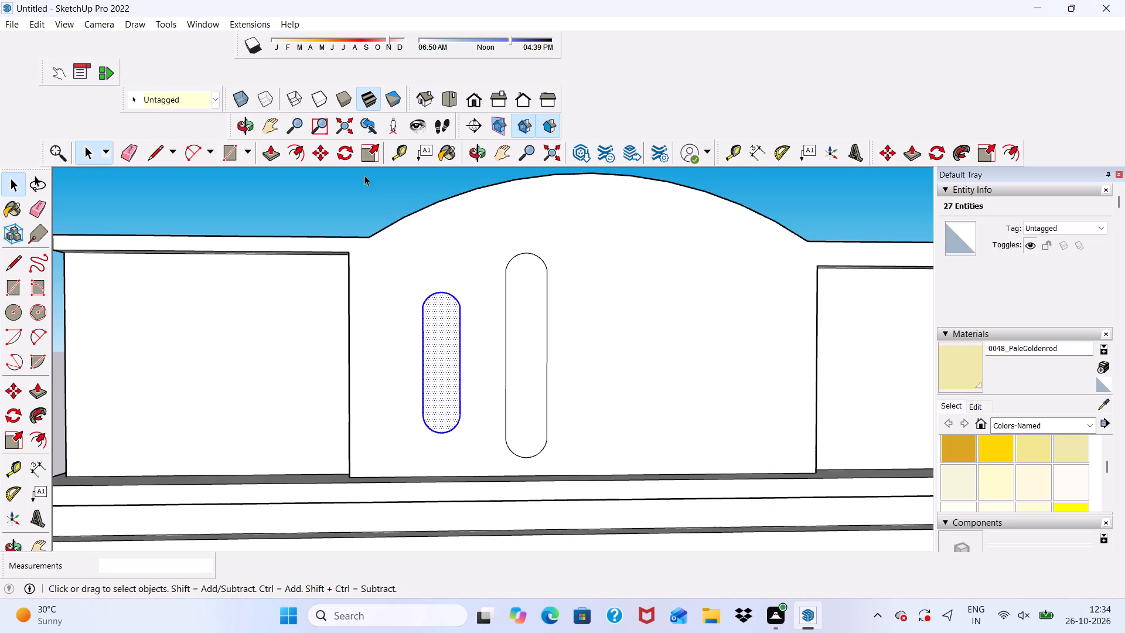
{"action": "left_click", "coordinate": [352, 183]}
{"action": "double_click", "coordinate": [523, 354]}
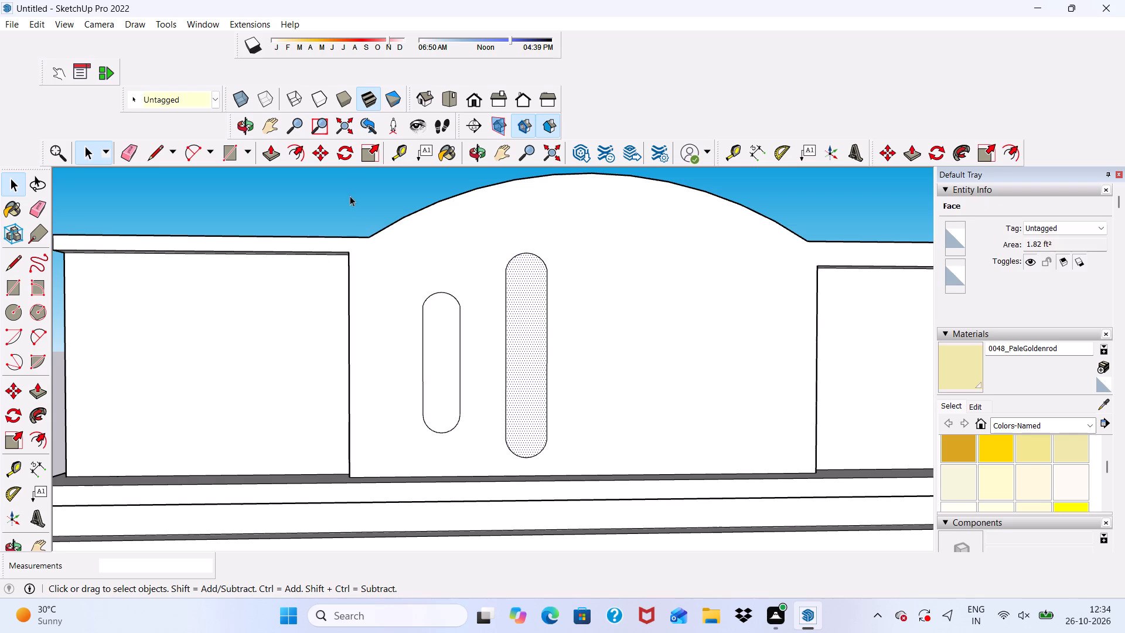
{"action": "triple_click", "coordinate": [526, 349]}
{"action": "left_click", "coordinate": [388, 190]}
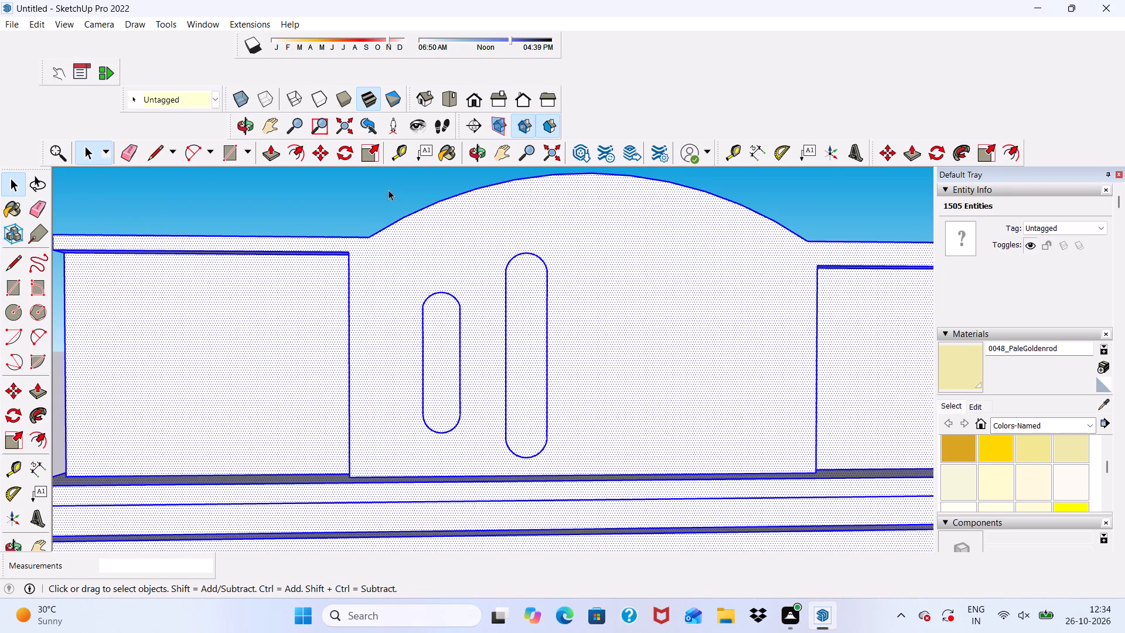
Copy the taller slot with its outline about 10 15/16" horizontally along the arched panel, away from the shorter slot.
{"action": "double_click", "coordinate": [523, 313]}
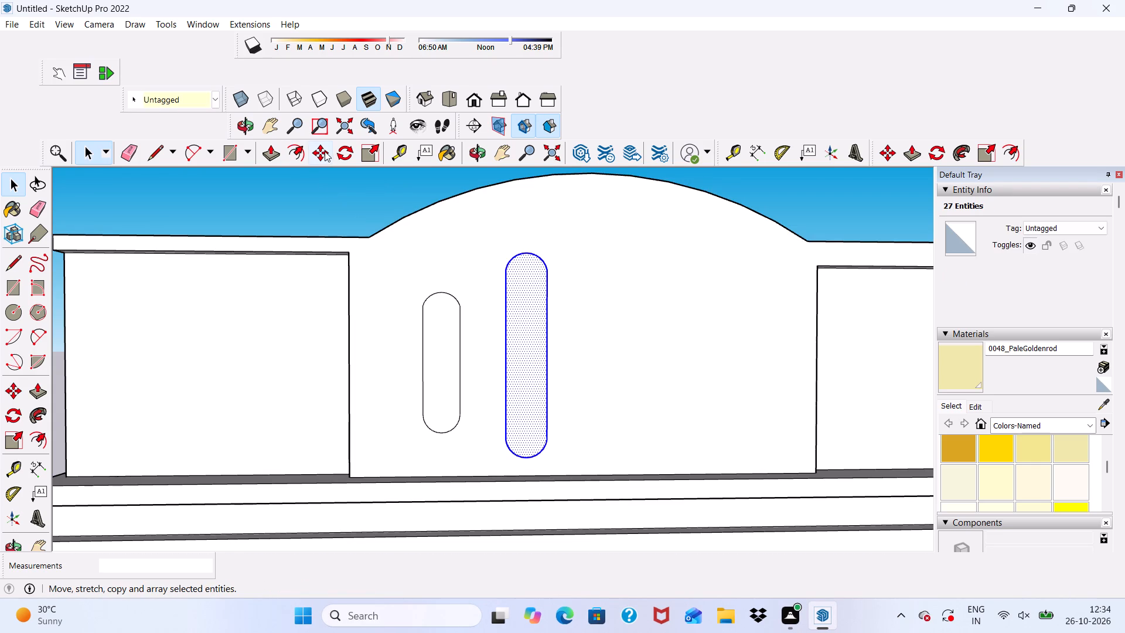
{"action": "left_click", "coordinate": [325, 151]}
{"action": "left_click", "coordinate": [527, 341]}
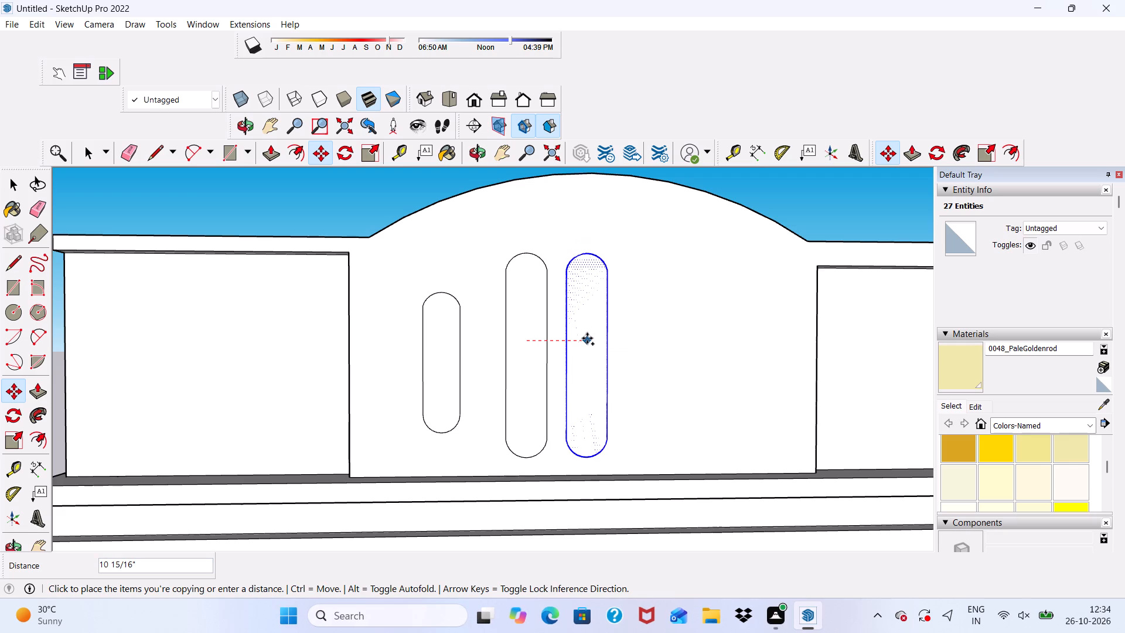
{"action": "left_click", "coordinate": [587, 338]}
{"action": "key", "text": "space"}
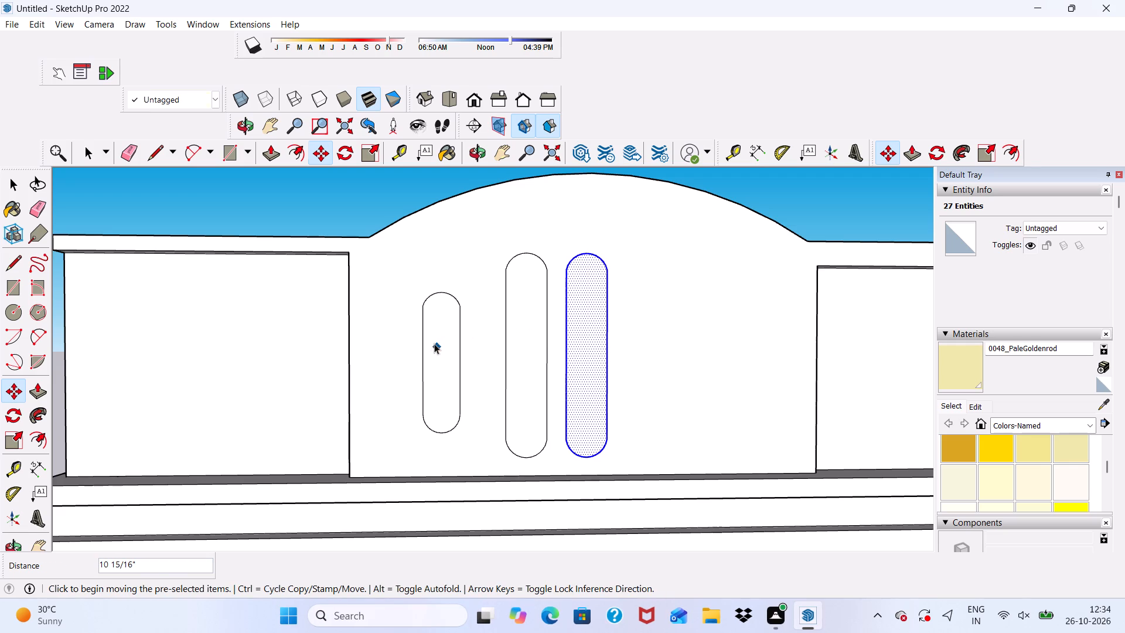
{"action": "left_click", "coordinate": [354, 195]}
Copy the shorter slot with its outline about 3' 2 3/16" across the arched panel, to the far side of the two taller slots.
{"action": "double_click", "coordinate": [430, 350]}
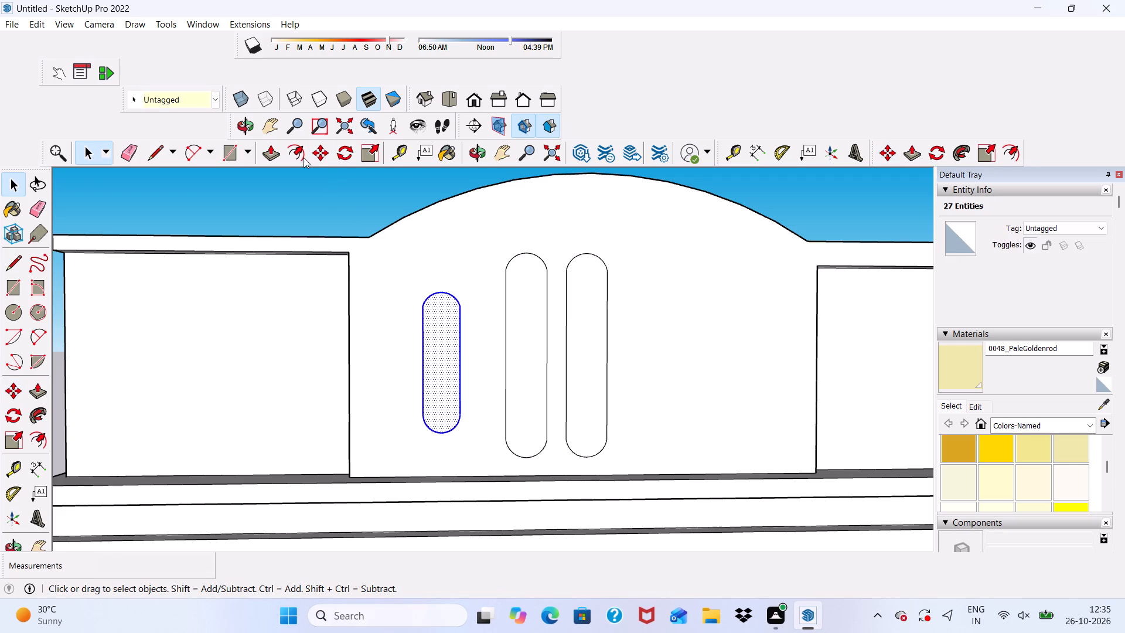
{"action": "left_click_drag", "start_coordinate": [315, 159], "coordinate": [321, 164]}
{"action": "left_click", "coordinate": [435, 366]}
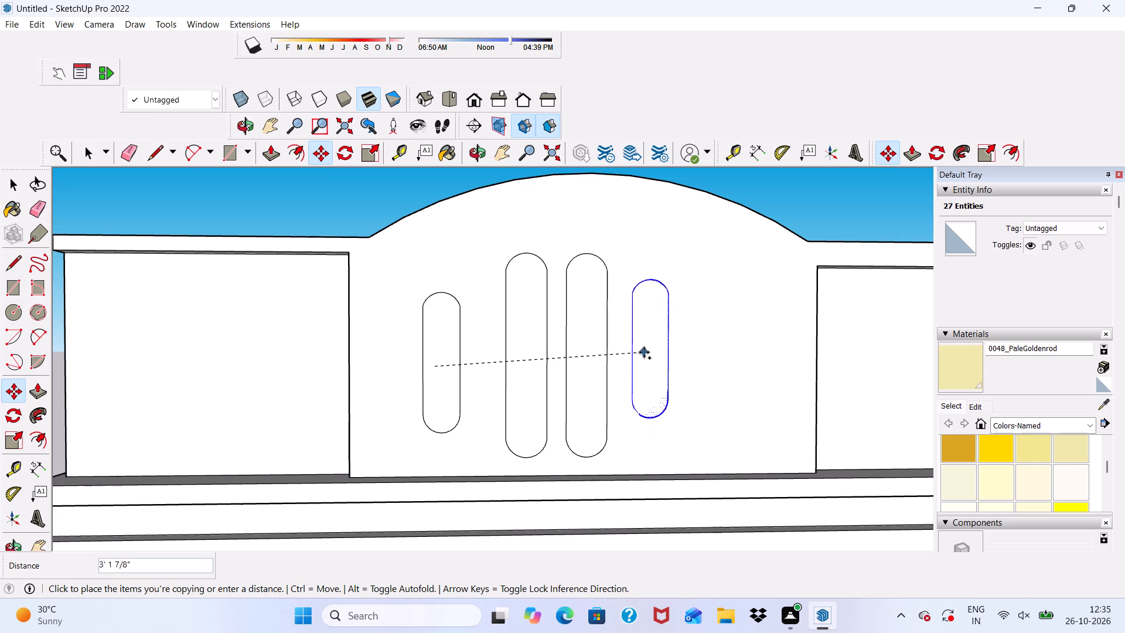
{"action": "left_click", "coordinate": [646, 362]}
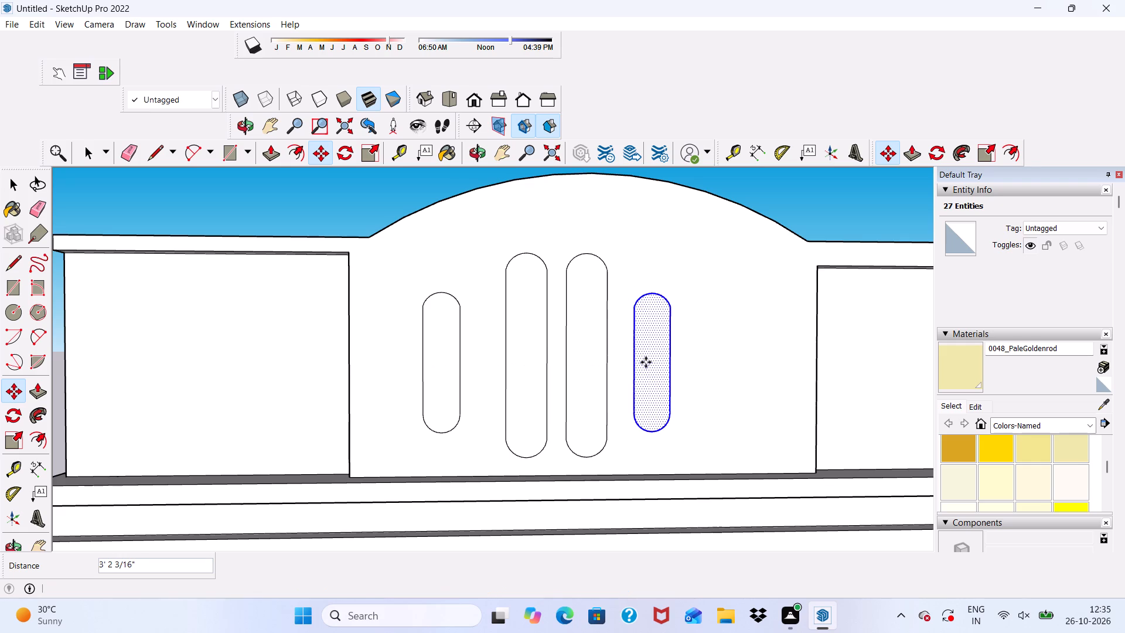
{"action": "scroll", "coordinate": [602, 362], "scroll_direction": "down", "scroll_amount": 5}
{"action": "key", "text": "space"}
Move the original shorter slot about 4 1/16" horizontally toward the taller slots to even out the spacing.
{"action": "scroll", "coordinate": [531, 349], "scroll_direction": "up", "scroll_amount": 5}
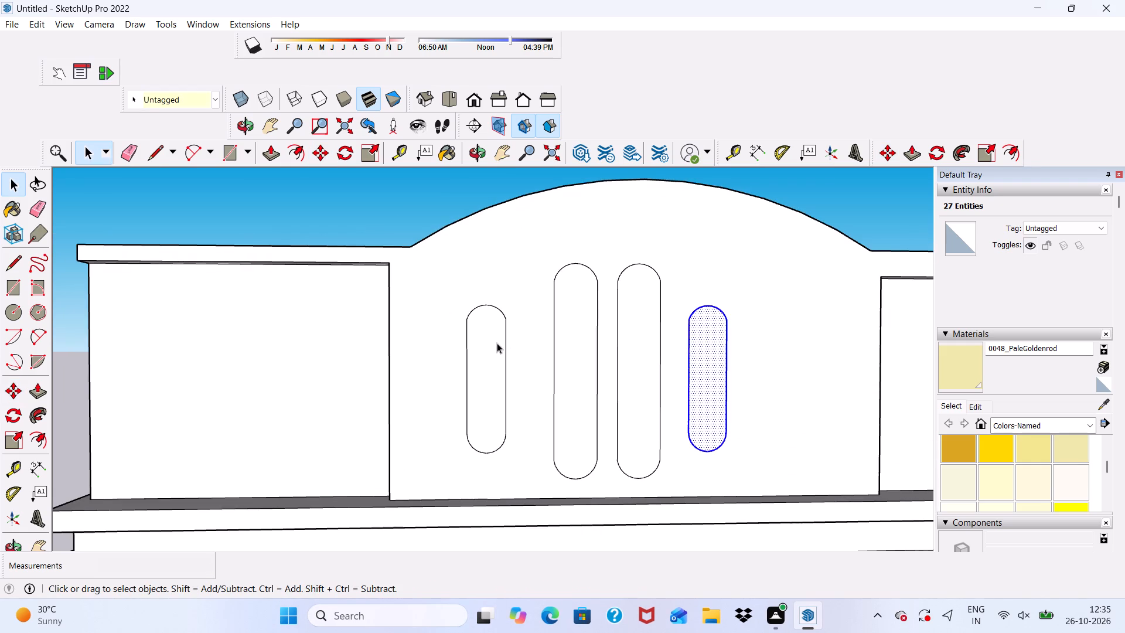
{"action": "double_click", "coordinate": [491, 346]}
{"action": "left_click", "coordinate": [315, 144]}
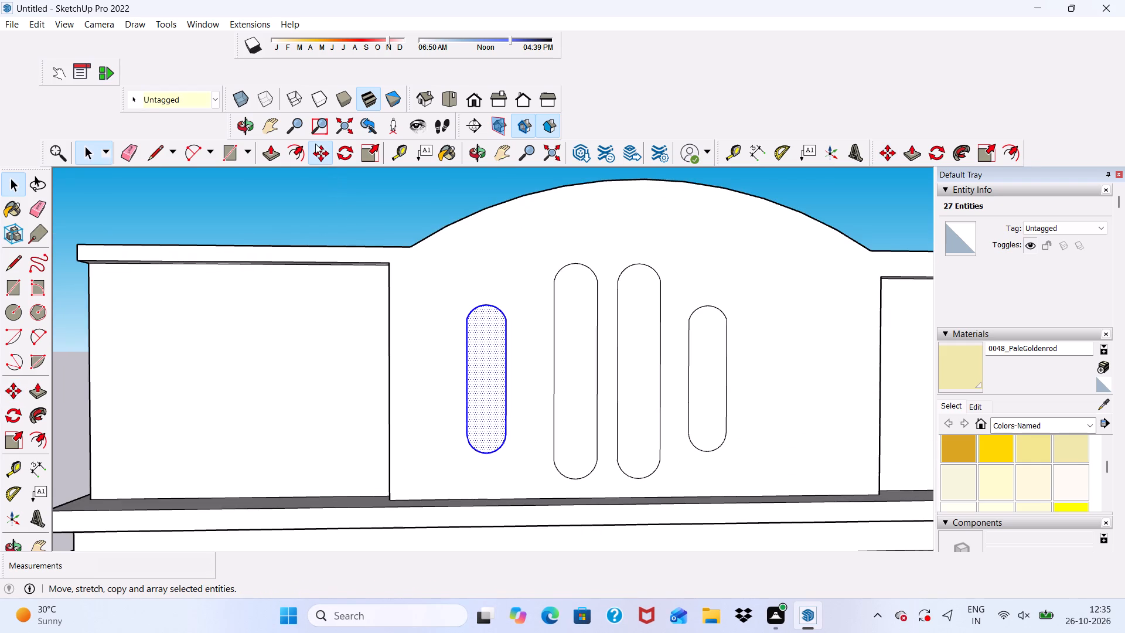
{"action": "left_click", "coordinate": [485, 382]}
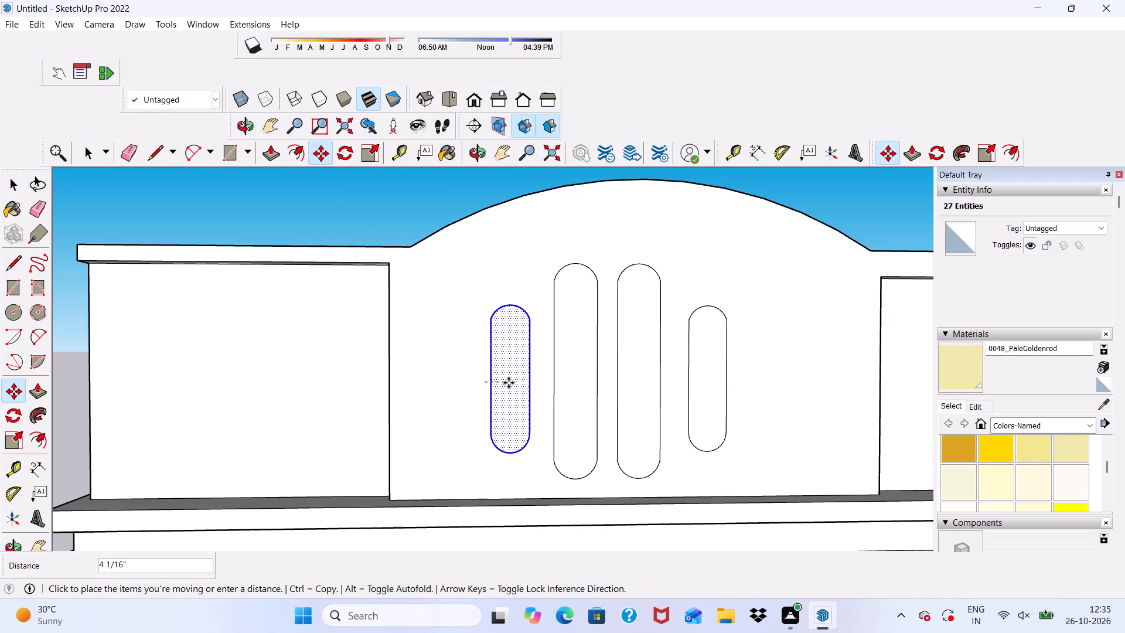
{"action": "left_click", "coordinate": [509, 383]}
{"action": "key", "text": "space"}
{"action": "scroll", "coordinate": [504, 389], "scroll_direction": "down", "scroll_amount": 2}
{"action": "left_click", "coordinate": [400, 228]}
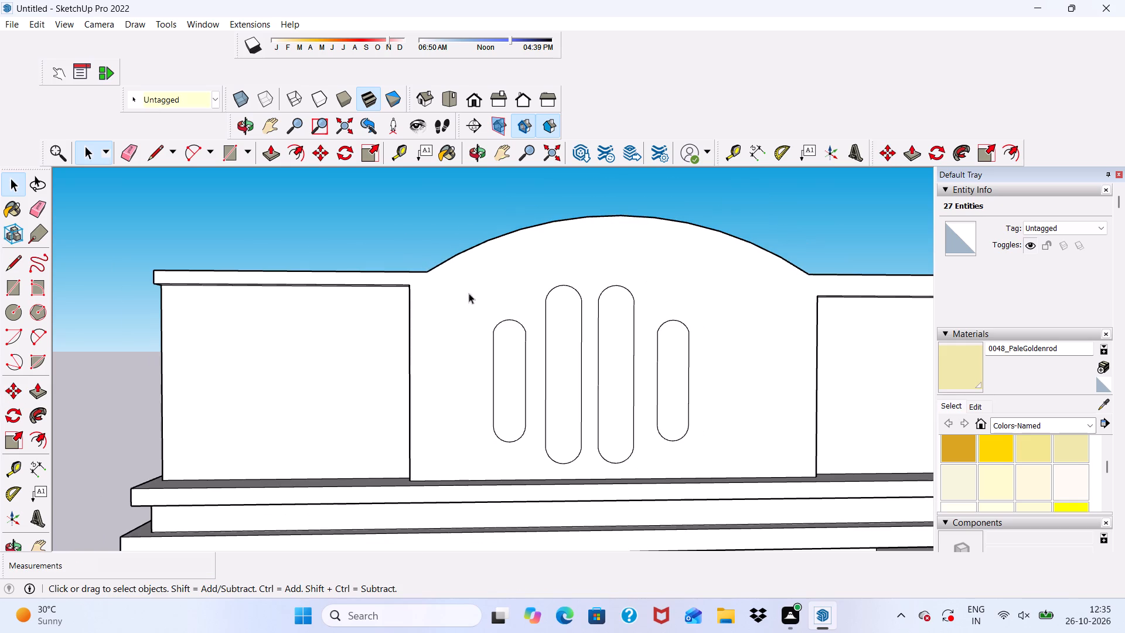
Examine the arrangement of the four round-ended slots on the arched panel.
{"action": "scroll", "coordinate": [508, 358], "scroll_direction": "down", "scroll_amount": 1}
{"action": "middle_click_drag", "start_coordinate": [533, 376], "coordinate": [514, 368]}
{"action": "scroll", "coordinate": [612, 377], "scroll_direction": "up", "scroll_amount": 4}
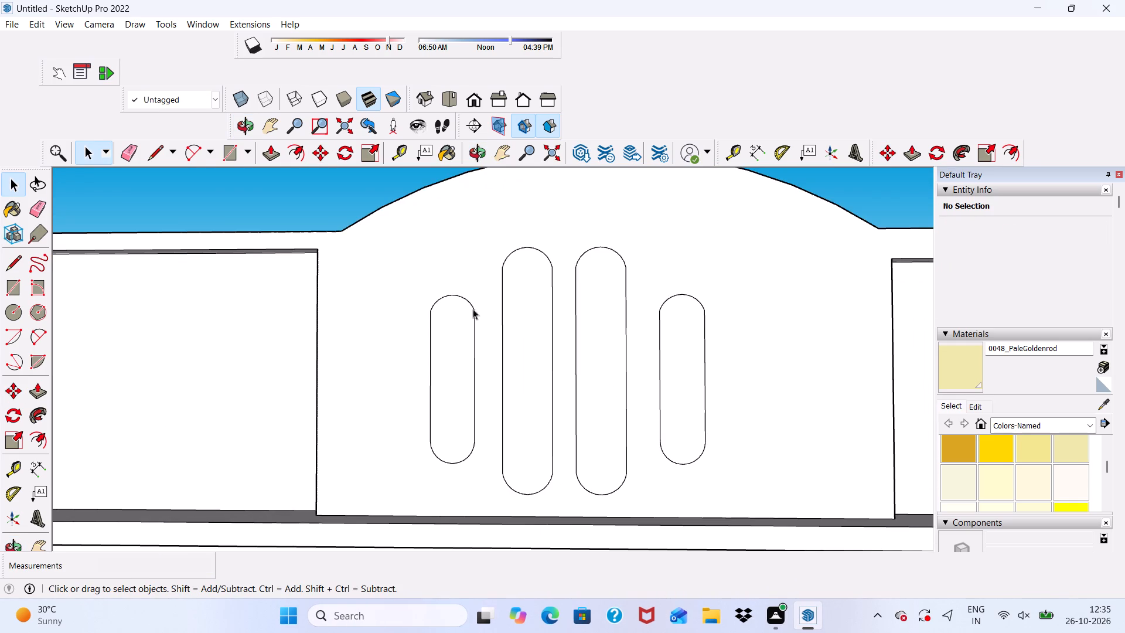
{"action": "scroll", "coordinate": [456, 292], "scroll_direction": "down", "scroll_amount": 7}
{"action": "scroll", "coordinate": [385, 284], "scroll_direction": "up", "scroll_amount": 6}
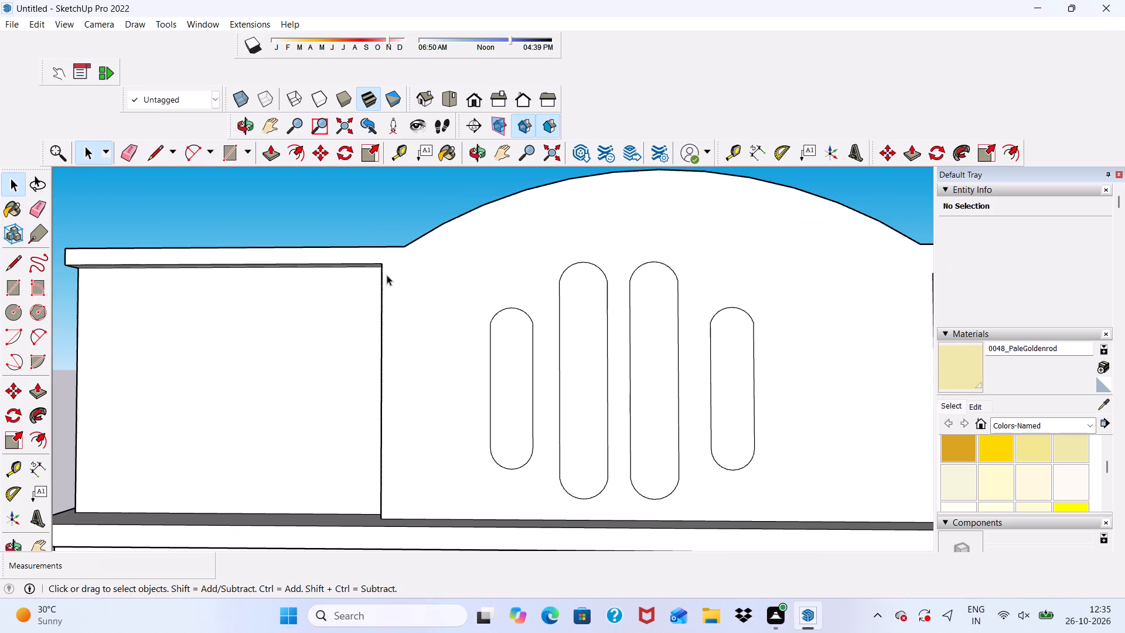
{"action": "scroll", "coordinate": [369, 283], "scroll_direction": "down", "scroll_amount": 2}
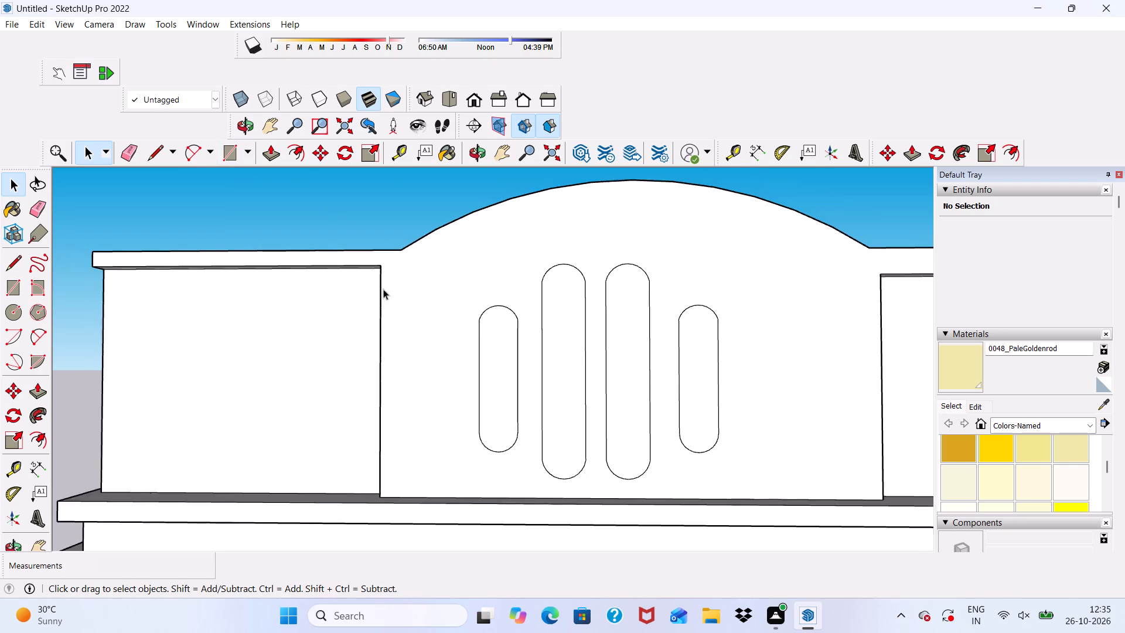
{"action": "middle_click_drag", "start_coordinate": [396, 294], "coordinate": [449, 311]}
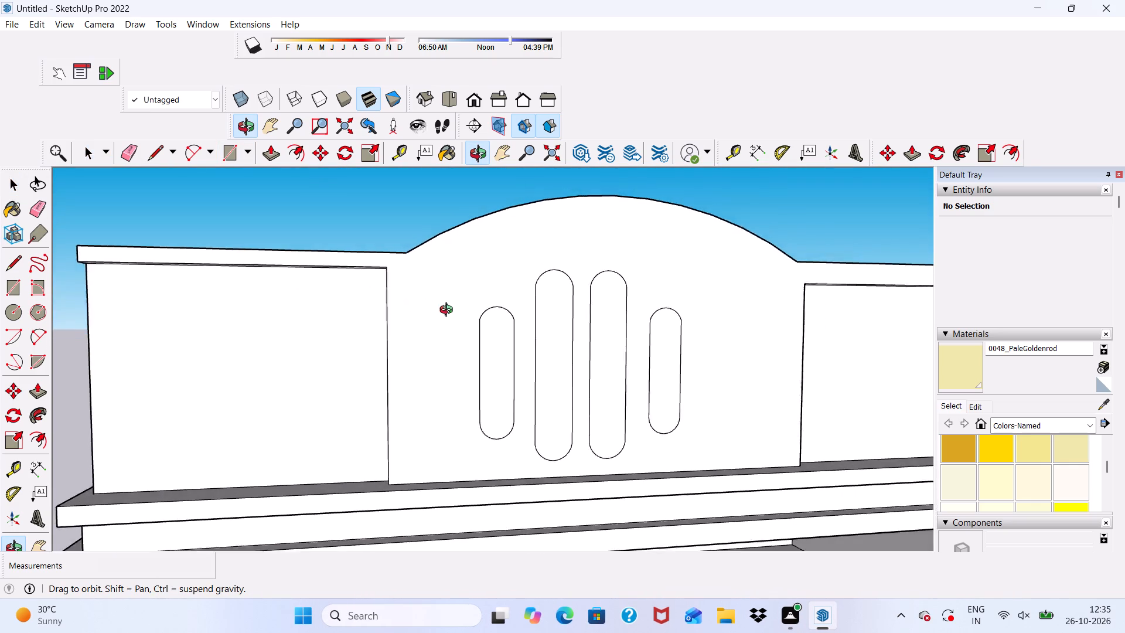
{"action": "middle_click_drag", "start_coordinate": [449, 311], "coordinate": [472, 321]}
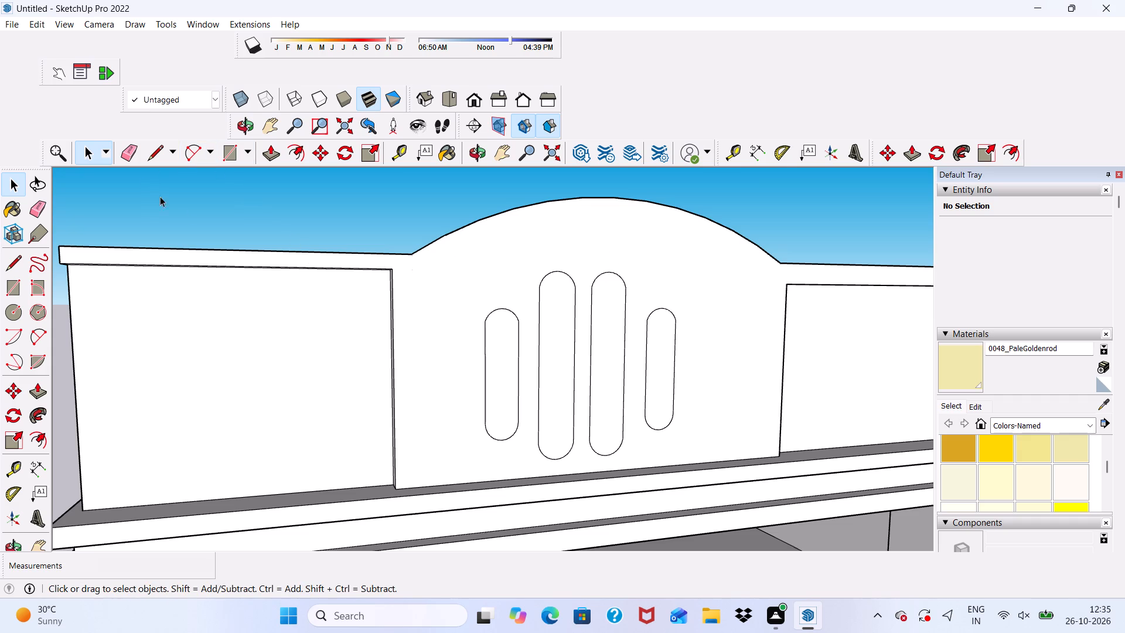
Push/Pull the leftmost short slot on the arched panel outward 2".
{"action": "scroll", "coordinate": [311, 278], "scroll_direction": "down", "scroll_amount": 2}
{"action": "middle_click_drag", "start_coordinate": [381, 319], "coordinate": [683, 324]}
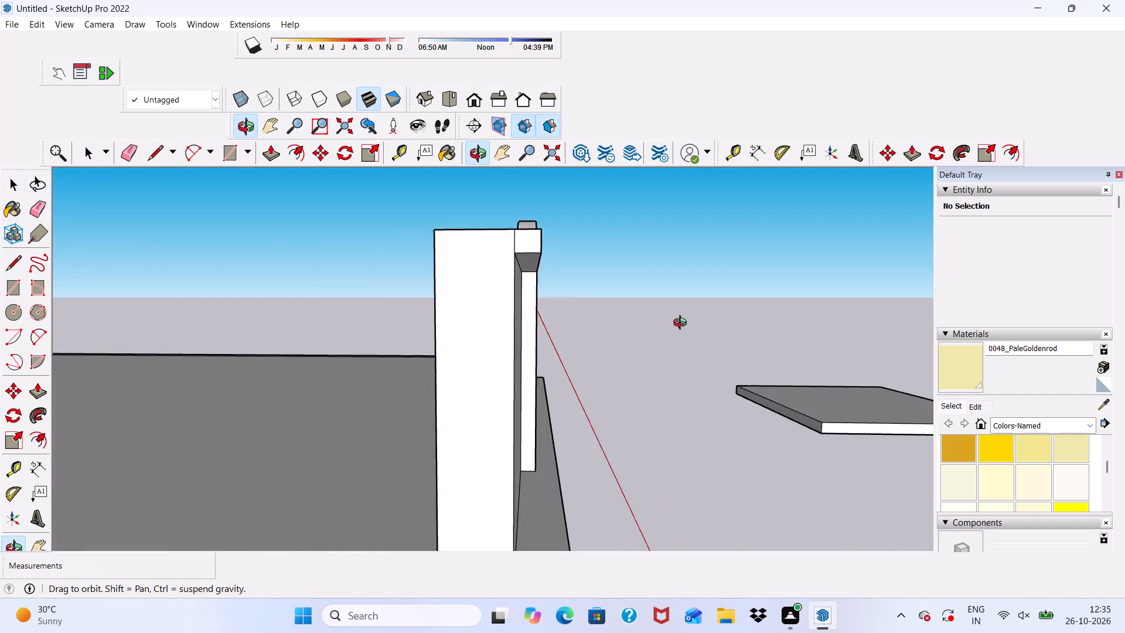
{"action": "middle_click_drag", "start_coordinate": [683, 324], "coordinate": [410, 258]}
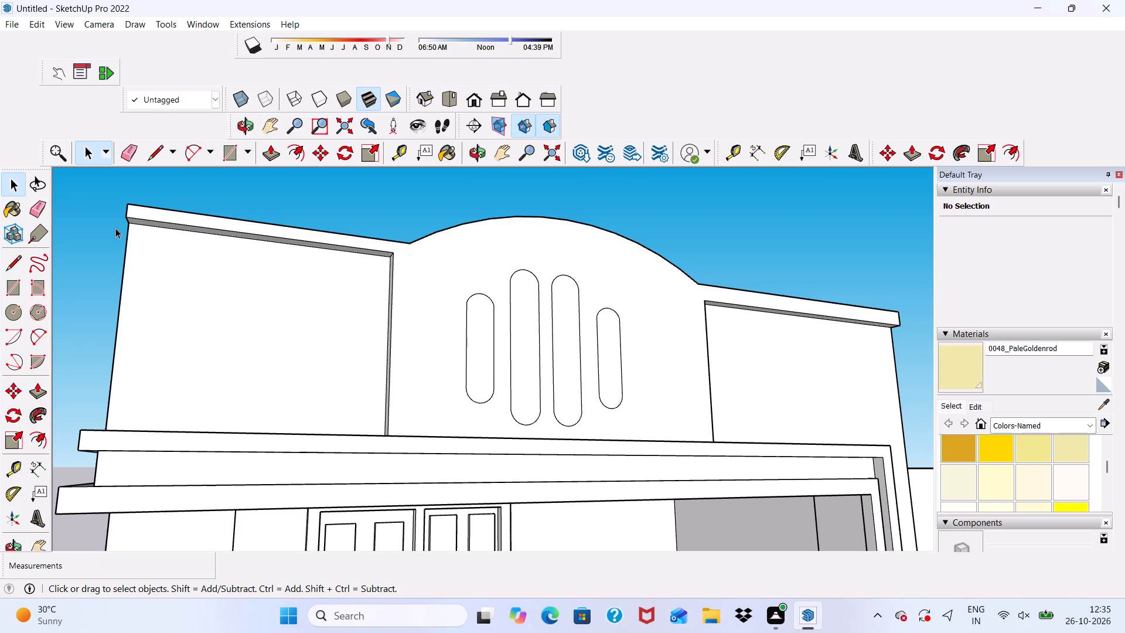
{"action": "left_click", "coordinate": [265, 153]}
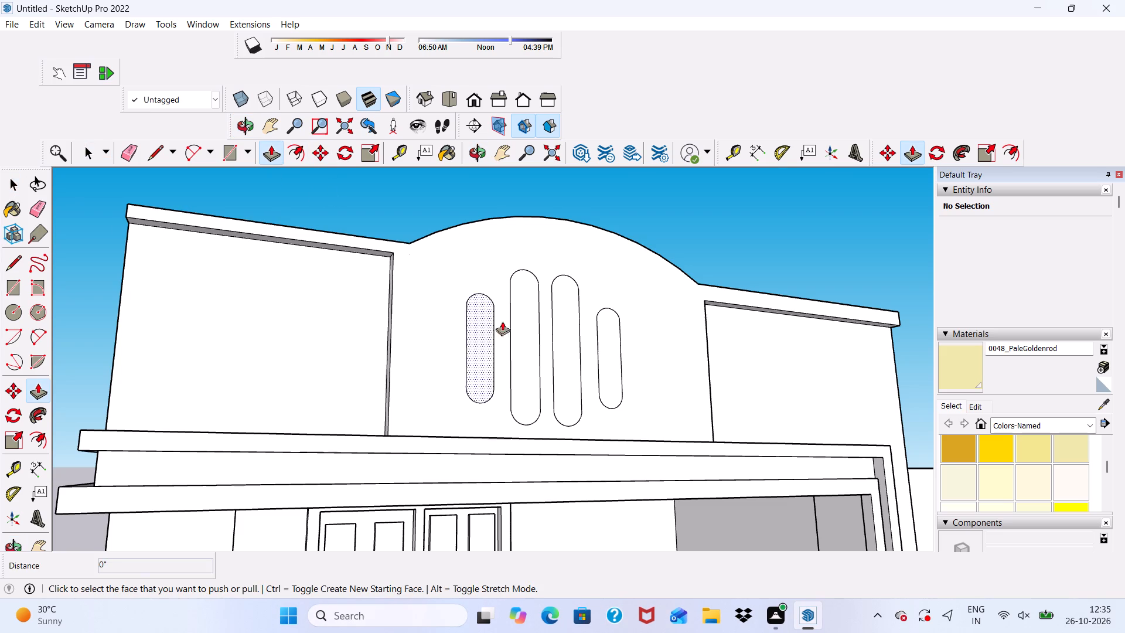
{"action": "scroll", "coordinate": [507, 331], "scroll_direction": "up", "scroll_amount": 9}
{"action": "left_click", "coordinate": [463, 313]}
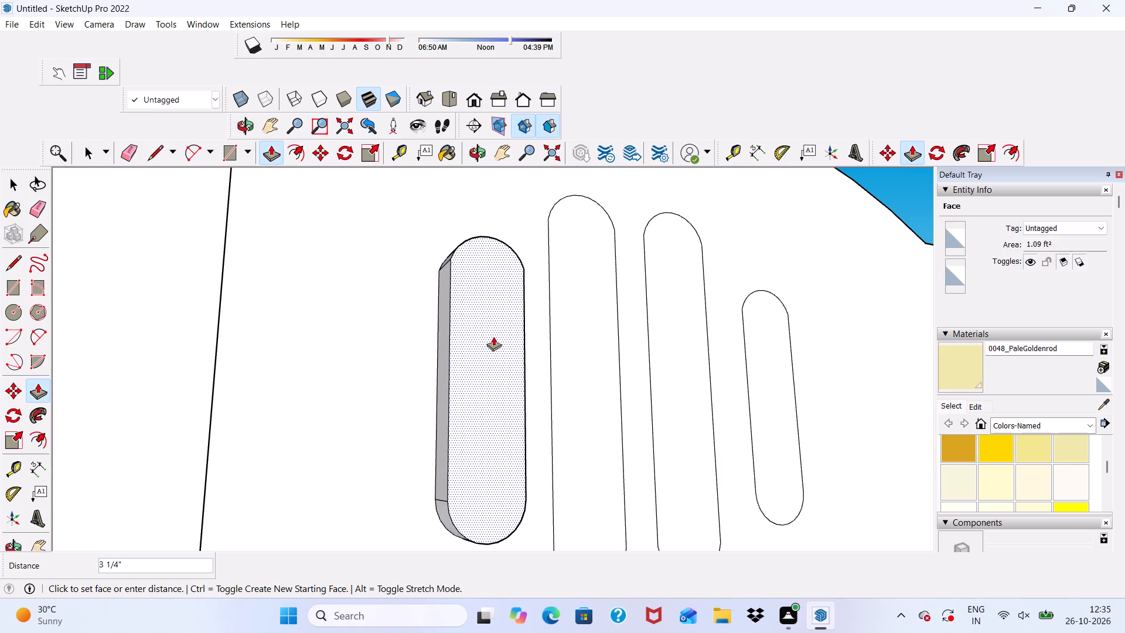
{"action": "type", "text": "2\""}
{"action": "key", "text": "Return"}
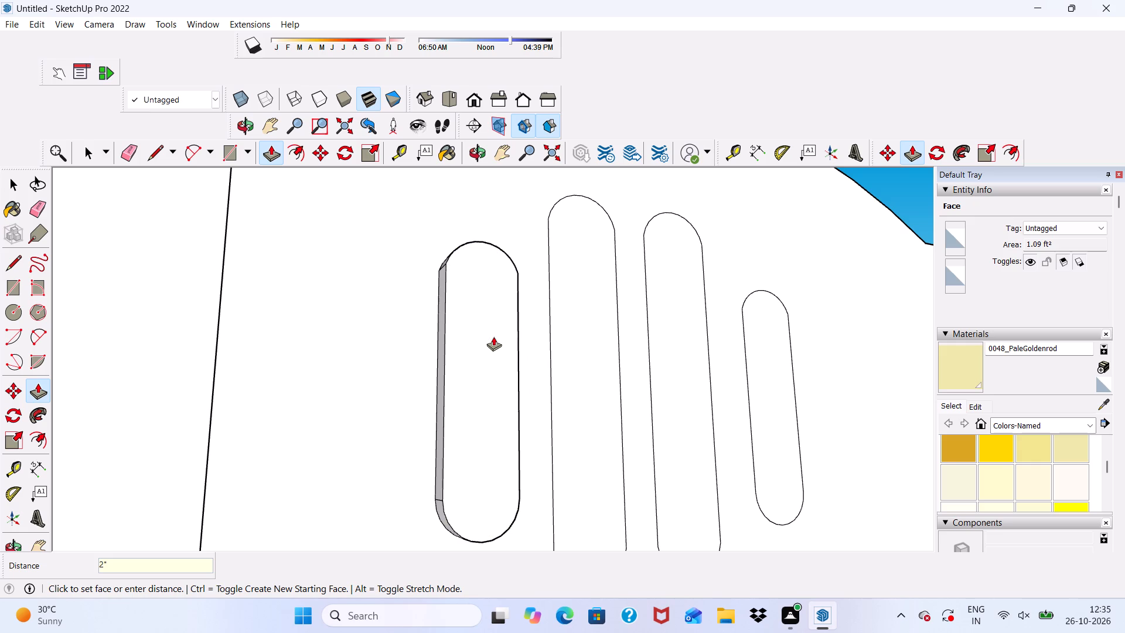
Push/Pull both taller middle slots on the arched panel outward 2".
{"action": "left_click", "coordinate": [599, 367]}
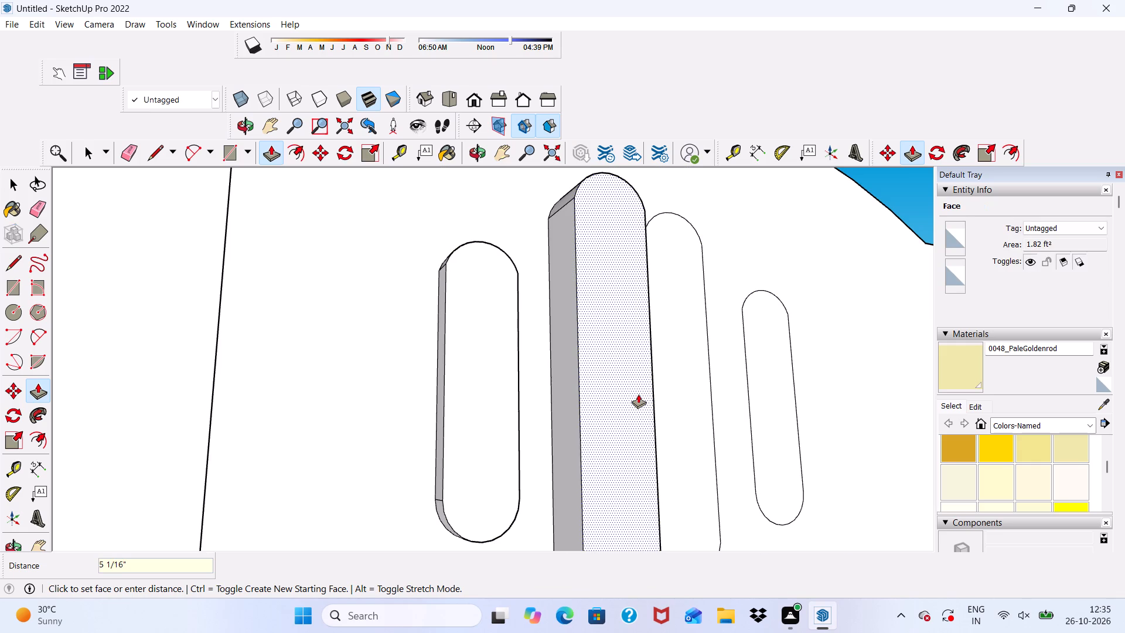
{"action": "type", "text": "2\""}
{"action": "key", "text": "Return"}
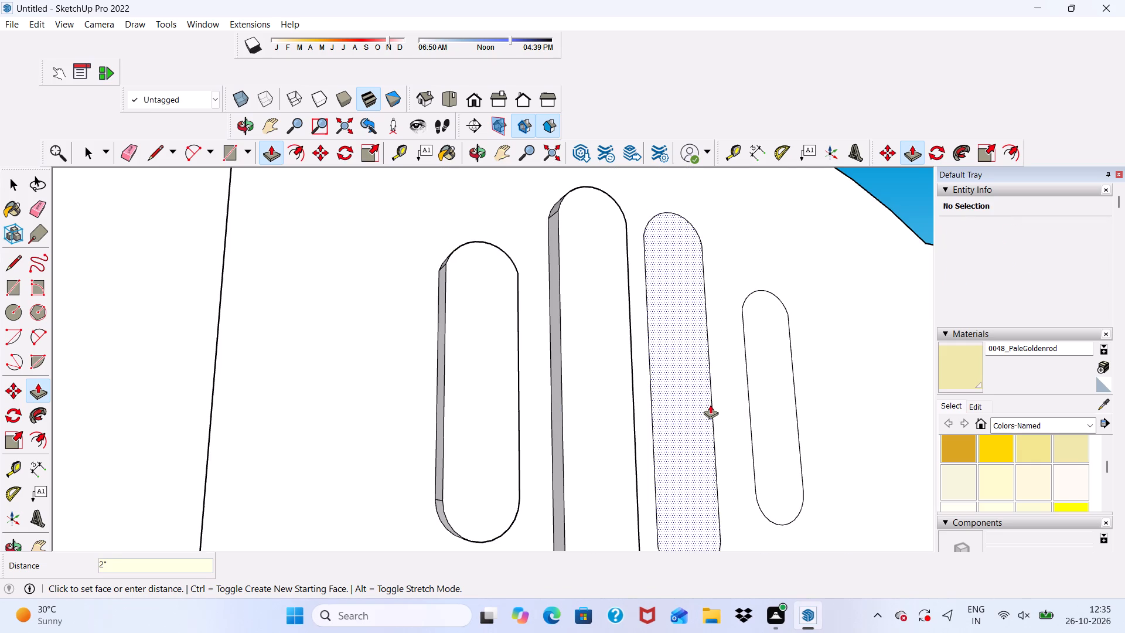
{"action": "left_click", "coordinate": [683, 424]}
{"action": "type", "text": "2\""}
{"action": "key", "text": "Return"}
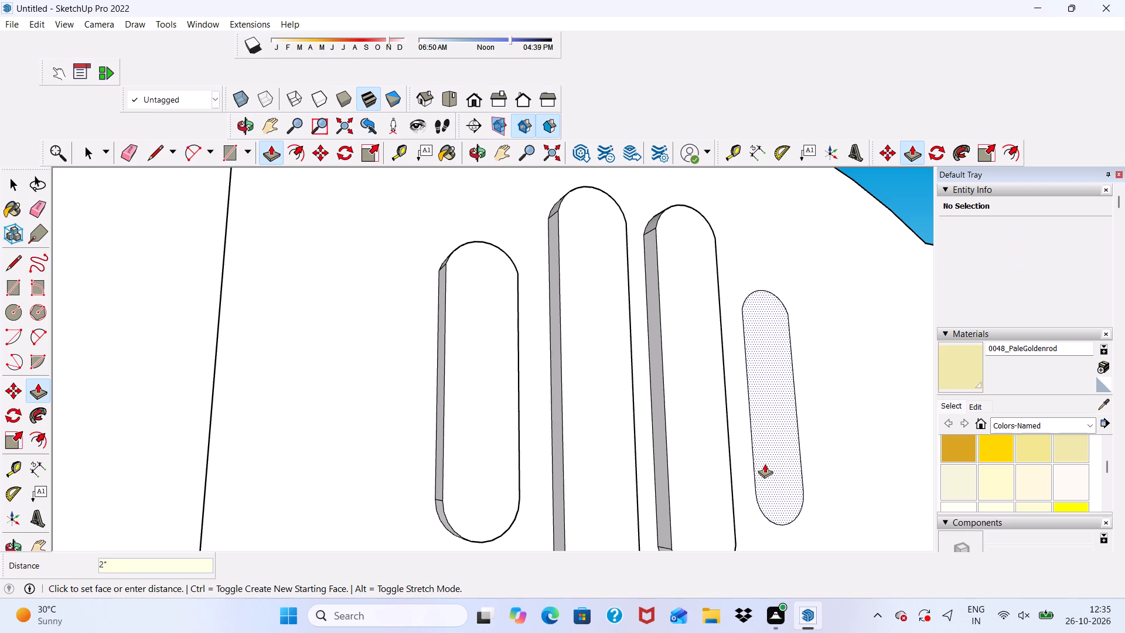
Push/Pull the remaining short slot outward 2", discarding the slight first pull.
{"action": "left_click", "coordinate": [765, 464]}
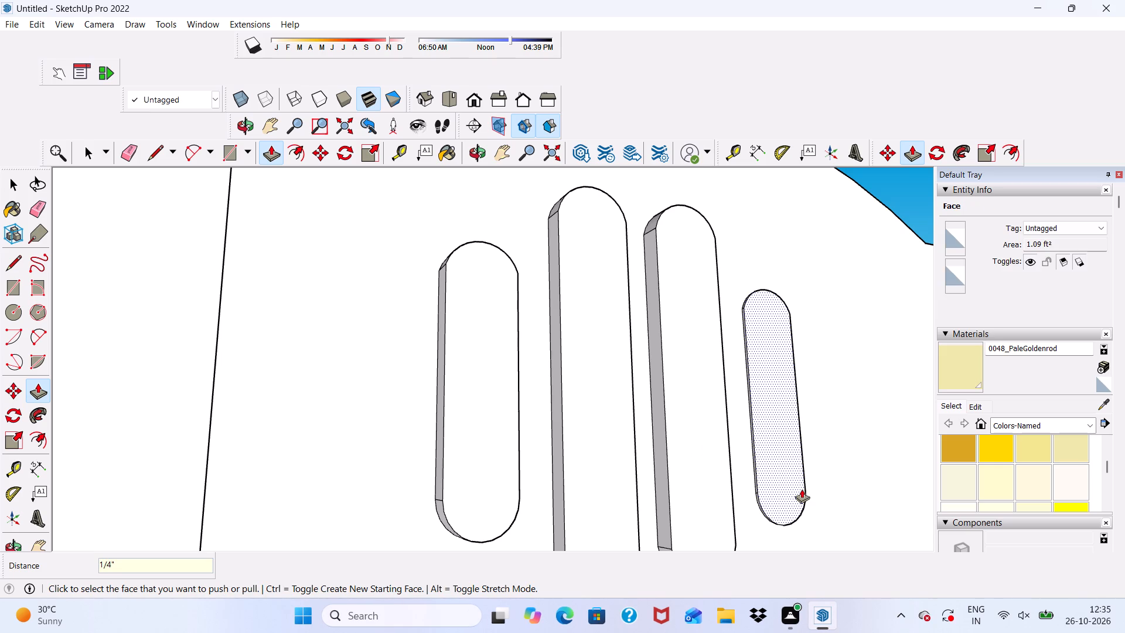
{"action": "key", "text": "ctrl+z"}
{"action": "left_click", "coordinate": [774, 460]}
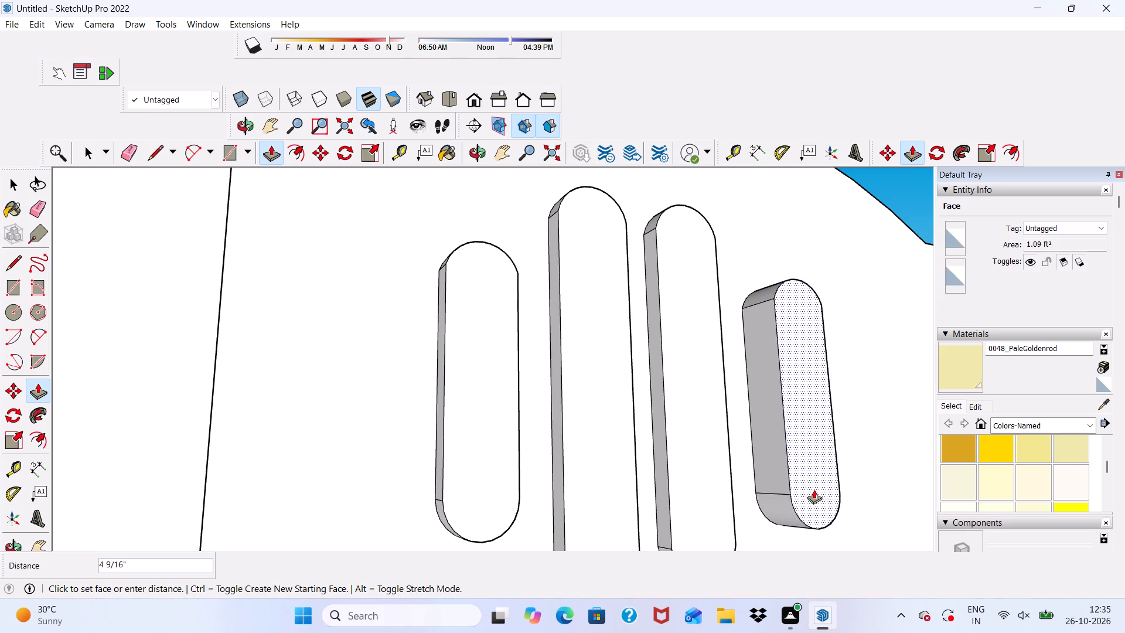
{"action": "type", "text": "2\""}
{"action": "key", "text": "Return"}
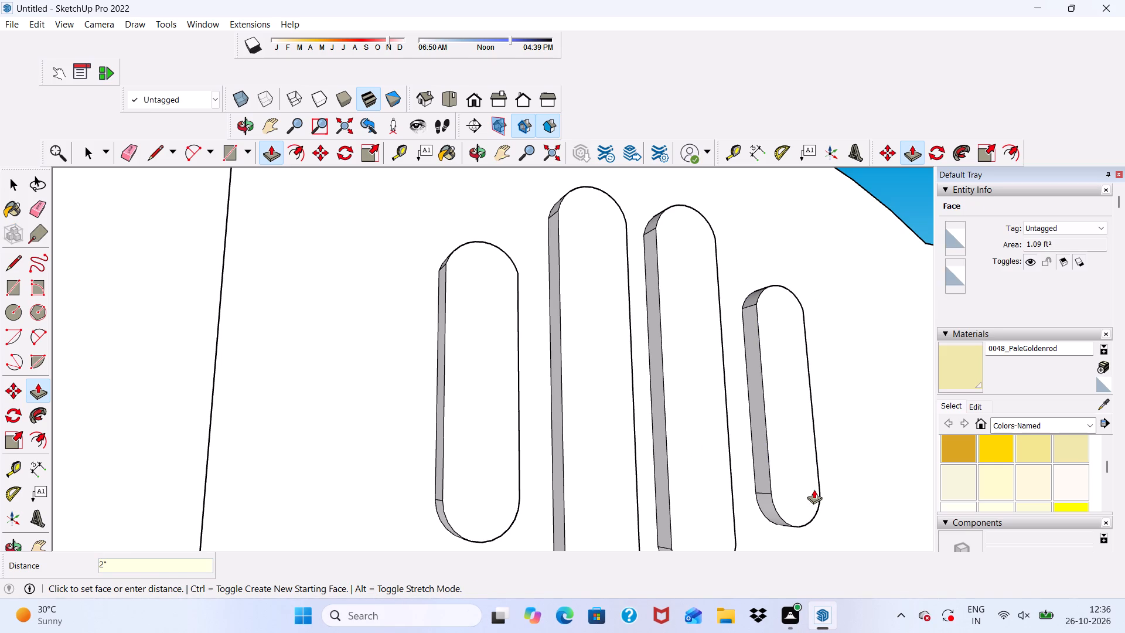
{"action": "key", "text": "space"}
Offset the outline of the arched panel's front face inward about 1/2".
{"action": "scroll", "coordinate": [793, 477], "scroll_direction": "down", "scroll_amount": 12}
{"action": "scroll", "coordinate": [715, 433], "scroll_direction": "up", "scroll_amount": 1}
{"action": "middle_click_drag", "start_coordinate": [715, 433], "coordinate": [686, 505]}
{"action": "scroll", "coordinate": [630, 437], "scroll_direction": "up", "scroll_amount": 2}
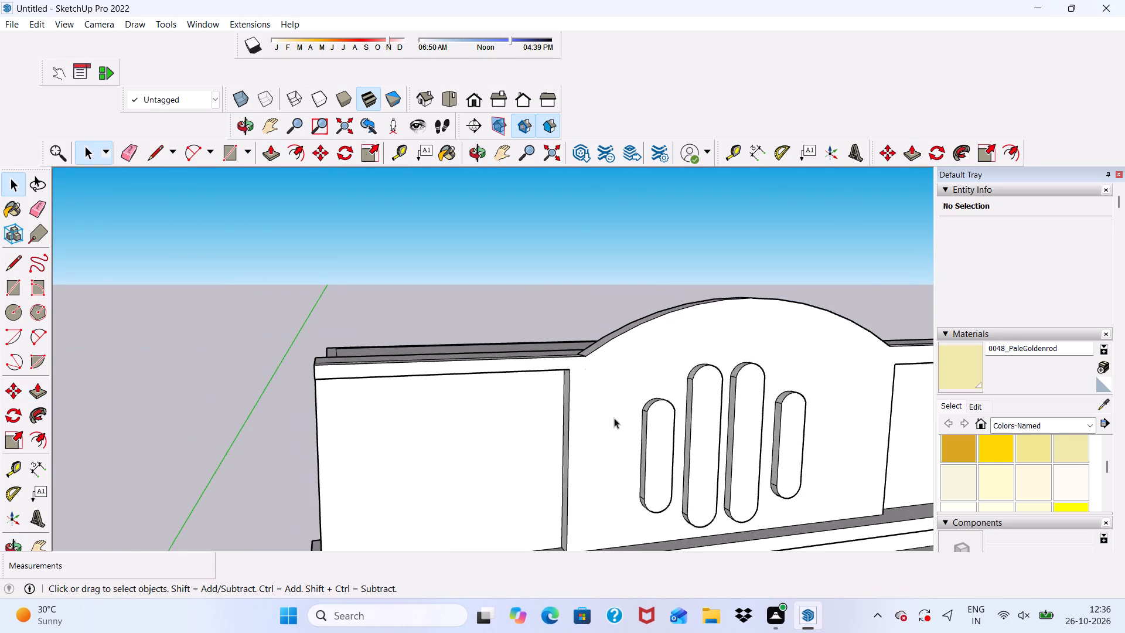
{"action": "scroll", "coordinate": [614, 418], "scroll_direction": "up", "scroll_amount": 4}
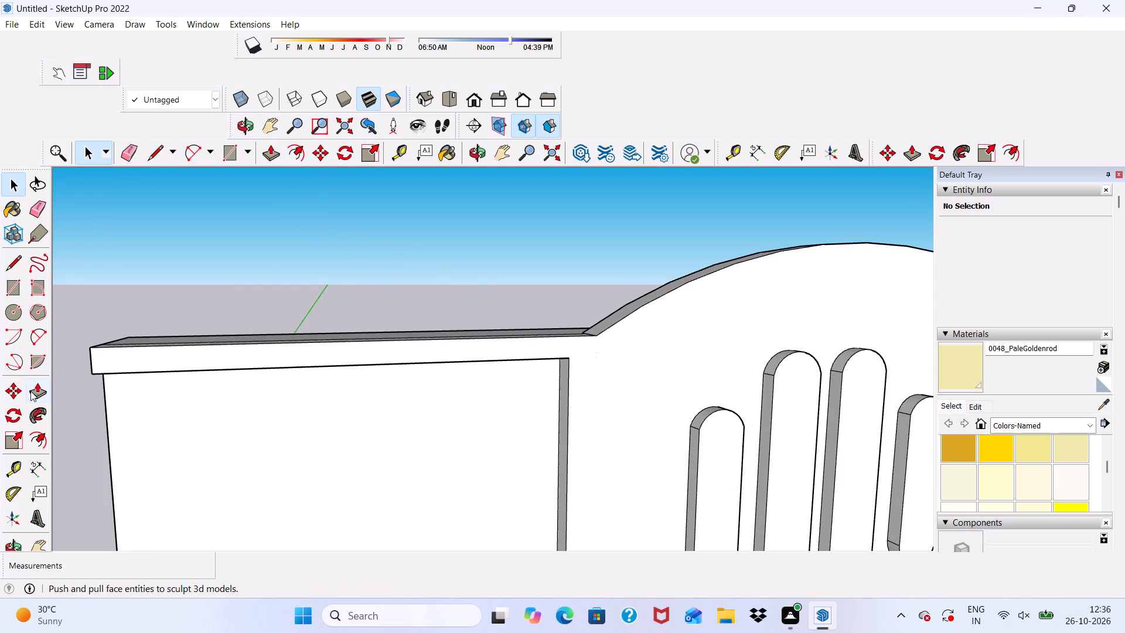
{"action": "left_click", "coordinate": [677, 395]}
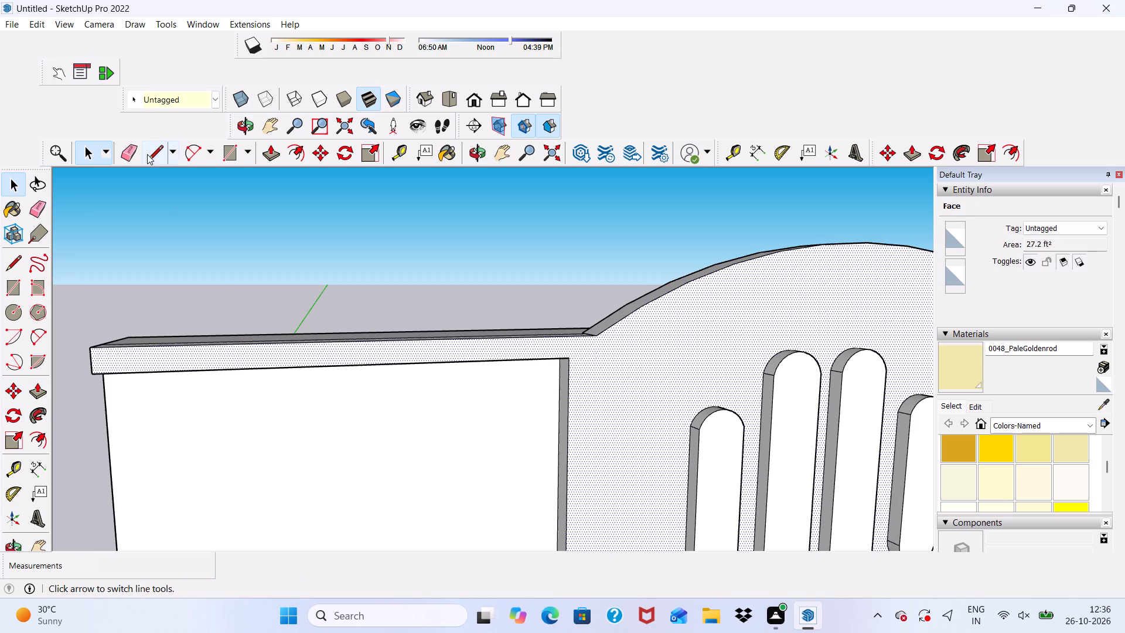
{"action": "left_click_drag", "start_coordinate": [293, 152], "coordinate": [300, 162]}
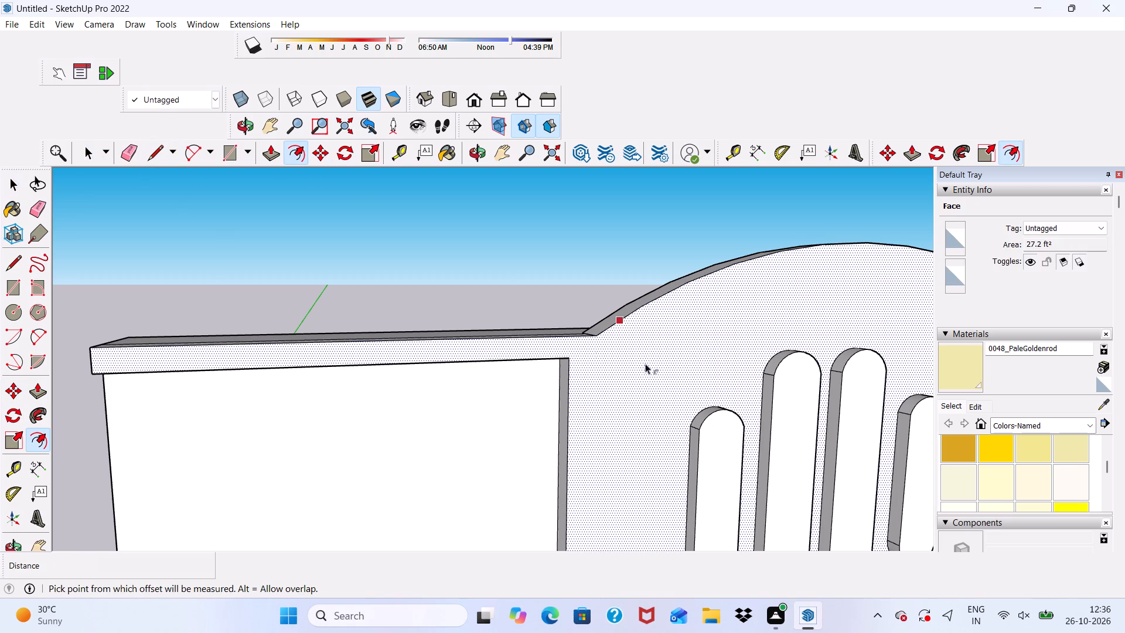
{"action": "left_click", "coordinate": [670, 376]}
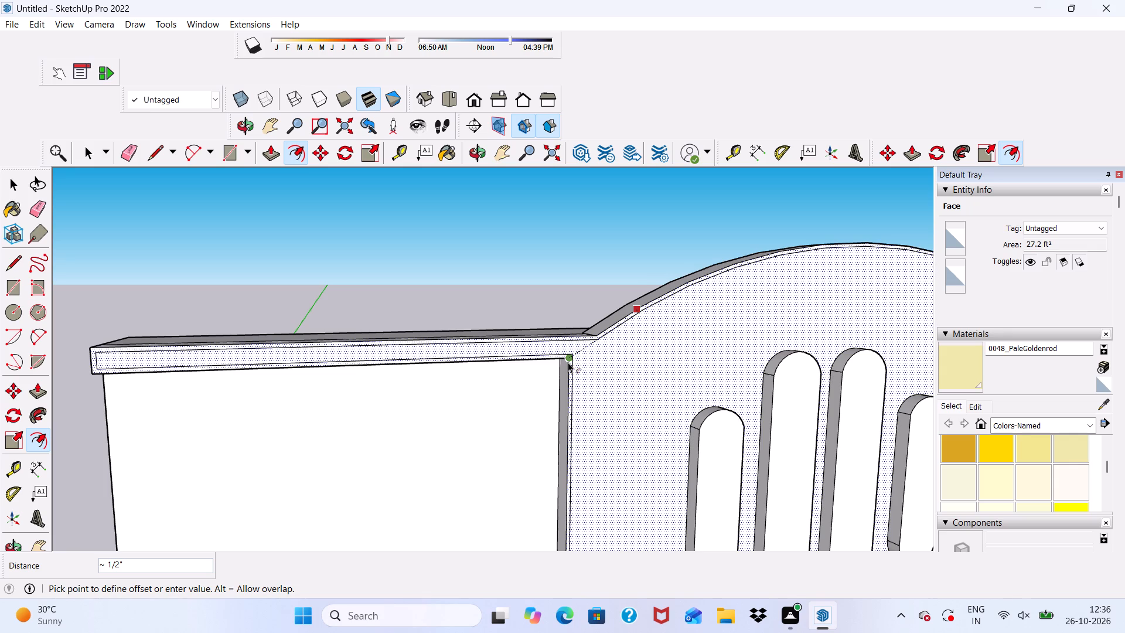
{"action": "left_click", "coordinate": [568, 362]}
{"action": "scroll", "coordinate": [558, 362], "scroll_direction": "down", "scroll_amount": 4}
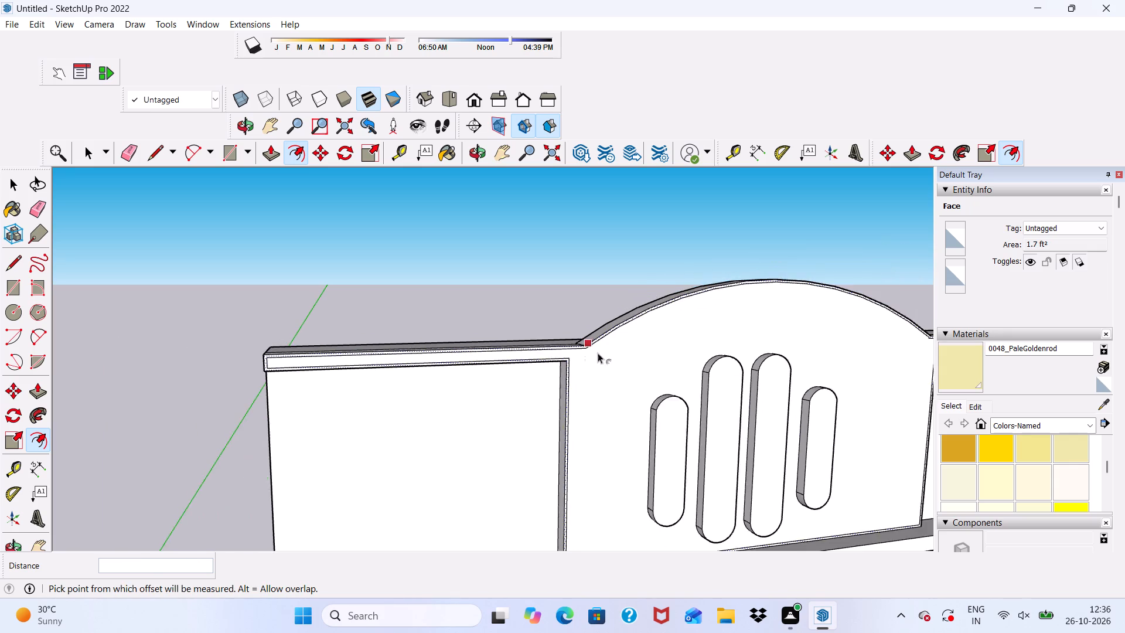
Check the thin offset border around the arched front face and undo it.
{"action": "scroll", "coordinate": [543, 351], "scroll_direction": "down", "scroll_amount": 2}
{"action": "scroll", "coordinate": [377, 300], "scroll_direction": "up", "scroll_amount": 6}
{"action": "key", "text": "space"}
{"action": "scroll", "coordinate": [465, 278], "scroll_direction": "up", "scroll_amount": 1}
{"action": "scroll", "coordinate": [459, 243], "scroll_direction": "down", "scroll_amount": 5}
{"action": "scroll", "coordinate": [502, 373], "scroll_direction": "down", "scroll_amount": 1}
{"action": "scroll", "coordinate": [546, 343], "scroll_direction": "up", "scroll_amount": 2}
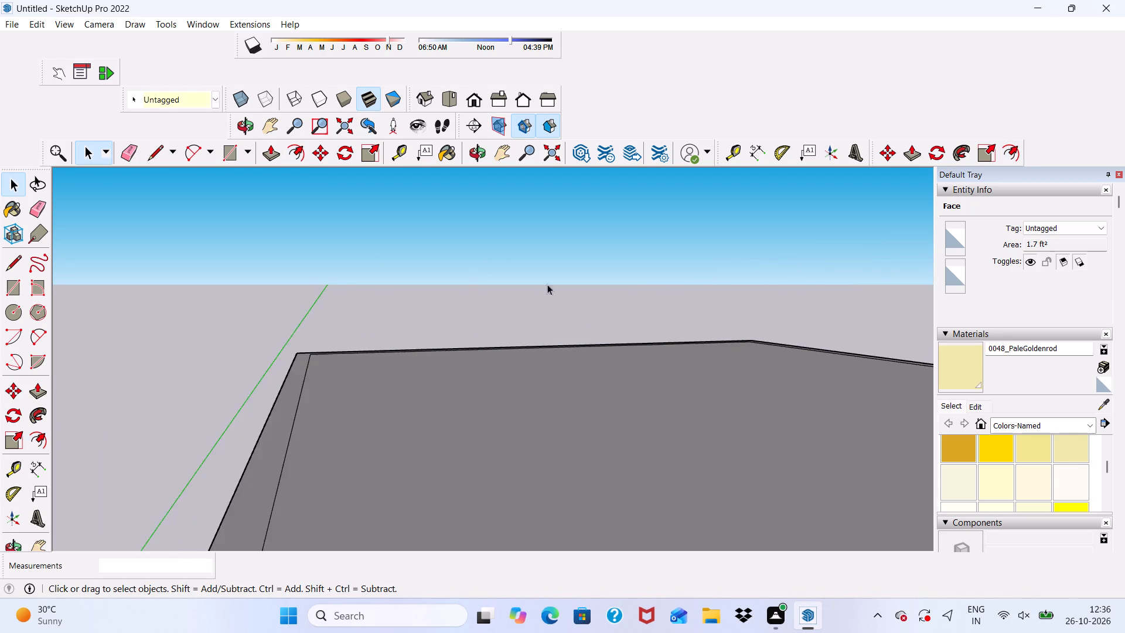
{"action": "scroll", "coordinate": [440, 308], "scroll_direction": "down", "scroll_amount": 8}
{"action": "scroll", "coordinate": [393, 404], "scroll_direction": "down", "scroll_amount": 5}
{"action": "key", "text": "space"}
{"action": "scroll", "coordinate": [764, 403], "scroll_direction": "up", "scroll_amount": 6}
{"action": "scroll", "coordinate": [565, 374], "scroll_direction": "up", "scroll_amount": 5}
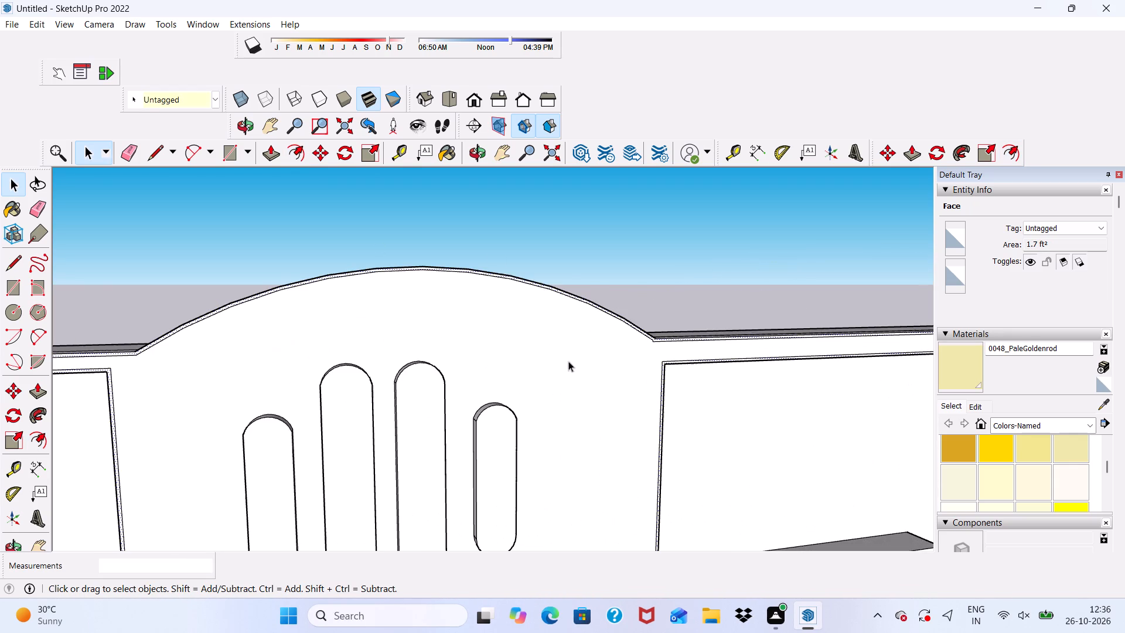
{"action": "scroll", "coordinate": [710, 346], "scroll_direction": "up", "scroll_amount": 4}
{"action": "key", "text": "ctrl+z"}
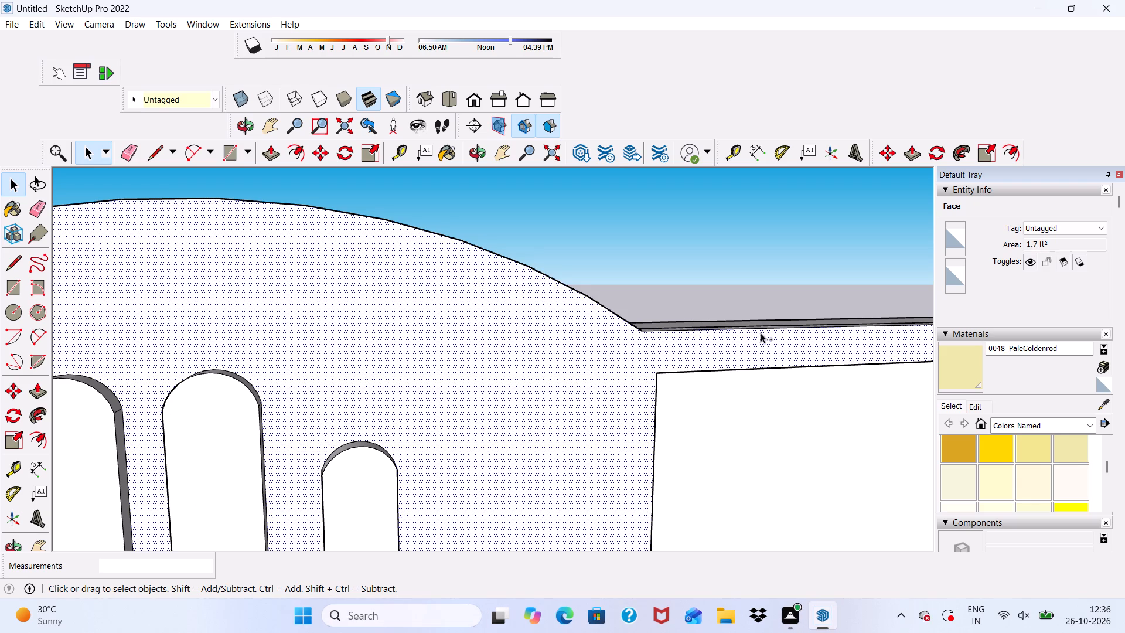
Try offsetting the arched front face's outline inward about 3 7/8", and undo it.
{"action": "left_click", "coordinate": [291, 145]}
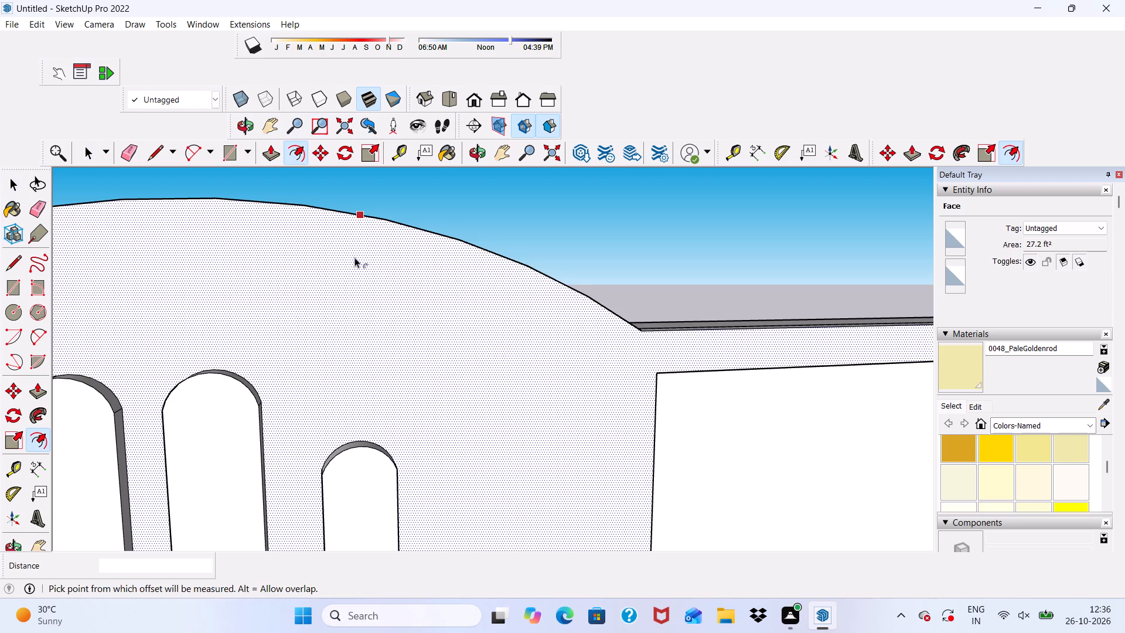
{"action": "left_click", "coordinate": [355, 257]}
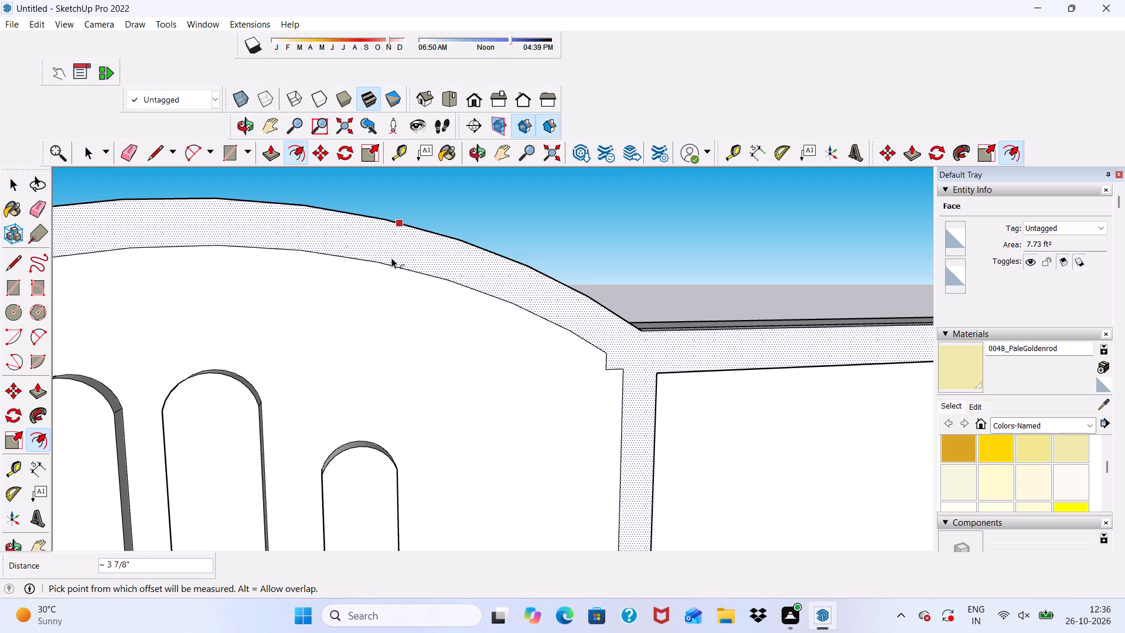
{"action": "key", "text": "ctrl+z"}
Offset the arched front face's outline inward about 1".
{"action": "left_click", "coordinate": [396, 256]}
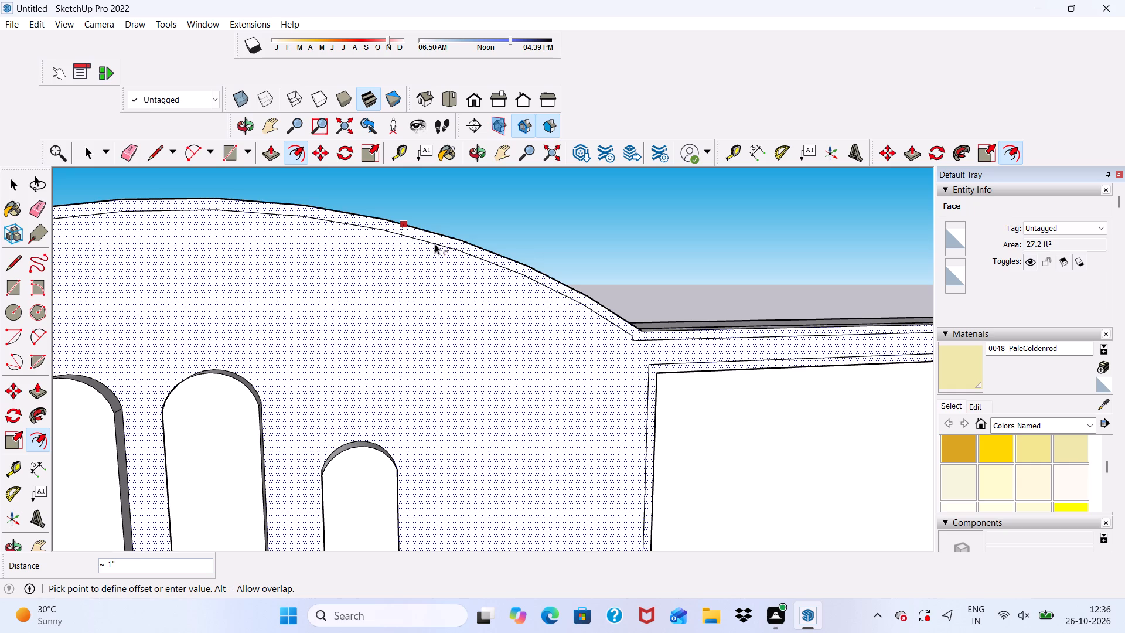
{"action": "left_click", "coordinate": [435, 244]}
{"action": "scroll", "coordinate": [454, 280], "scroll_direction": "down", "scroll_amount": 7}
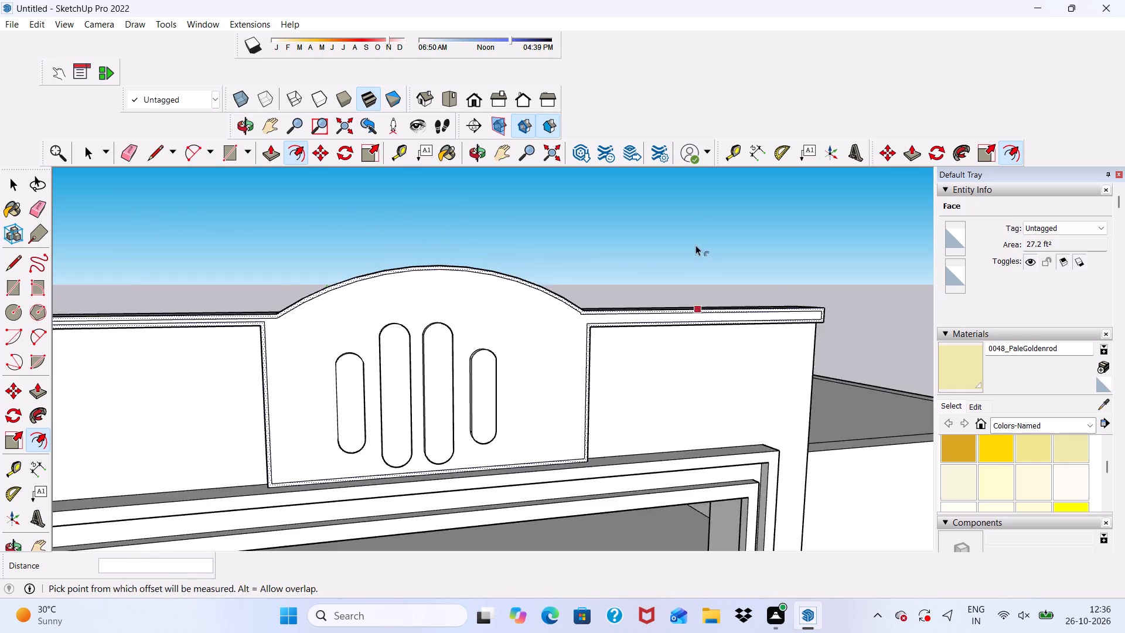
Examine the offset border along the side ledge, the arch and the recessed panel's corner.
{"action": "scroll", "coordinate": [696, 245], "scroll_direction": "down", "scroll_amount": 2}
{"action": "key", "text": "space"}
{"action": "scroll", "coordinate": [456, 286], "scroll_direction": "up", "scroll_amount": 11}
{"action": "middle_click_drag", "start_coordinate": [403, 287], "coordinate": [557, 334]}
{"action": "scroll", "coordinate": [444, 316], "scroll_direction": "up", "scroll_amount": 5}
{"action": "scroll", "coordinate": [524, 310], "scroll_direction": "down", "scroll_amount": 1}
{"action": "scroll", "coordinate": [572, 300], "scroll_direction": "up", "scroll_amount": 4}
{"action": "scroll", "coordinate": [575, 291], "scroll_direction": "down", "scroll_amount": 1}
{"action": "middle_click_drag", "start_coordinate": [576, 295], "coordinate": [509, 300]}
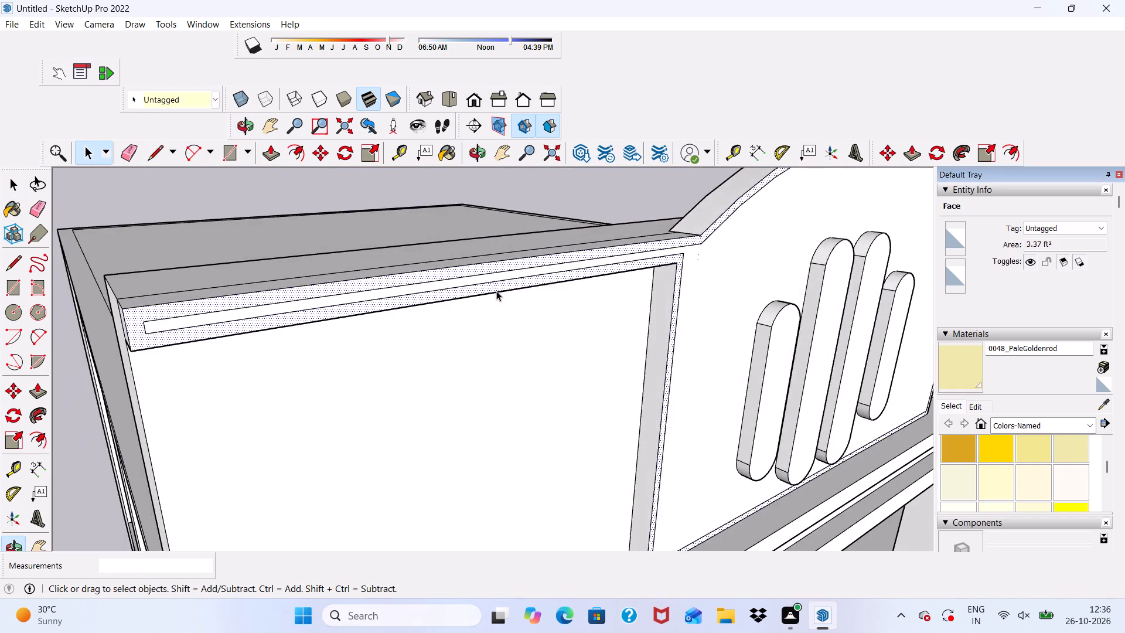
{"action": "scroll", "coordinate": [383, 308], "scroll_direction": "down", "scroll_amount": 9}
{"action": "middle_click_drag", "start_coordinate": [466, 369], "coordinate": [409, 332]}
{"action": "scroll", "coordinate": [459, 276], "scroll_direction": "up", "scroll_amount": 7}
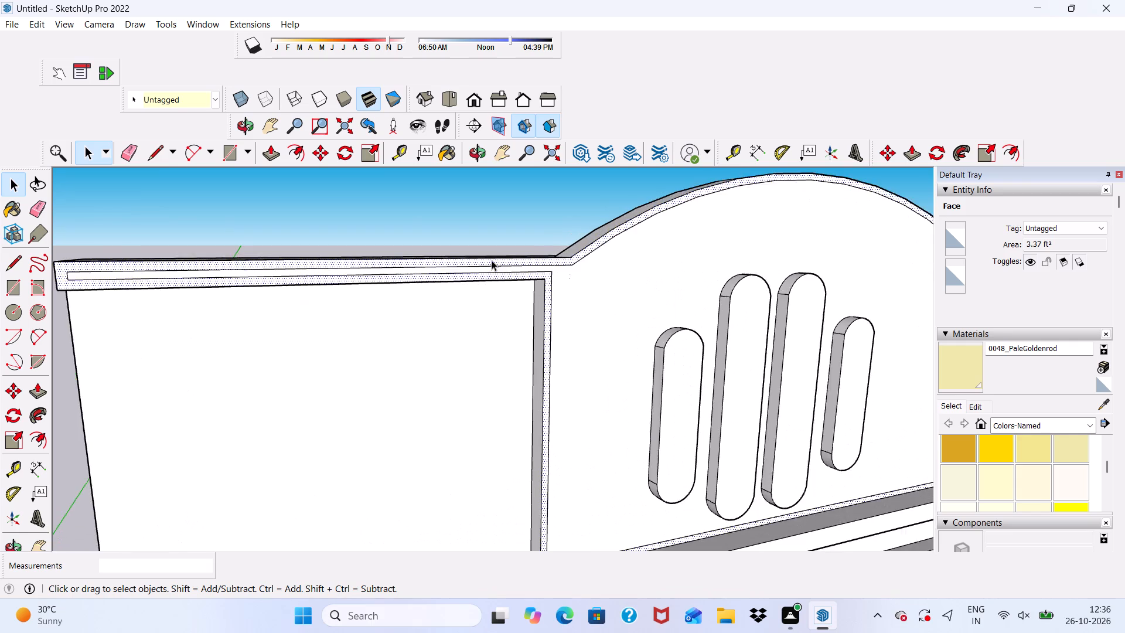
{"action": "scroll", "coordinate": [492, 260], "scroll_direction": "up", "scroll_amount": 5}
{"action": "scroll", "coordinate": [592, 234], "scroll_direction": "down", "scroll_amount": 1}
{"action": "middle_click_drag", "start_coordinate": [592, 234], "coordinate": [515, 343]}
{"action": "scroll", "coordinate": [510, 324], "scroll_direction": "up", "scroll_amount": 3}
{"action": "scroll", "coordinate": [526, 296], "scroll_direction": "down", "scroll_amount": 2}
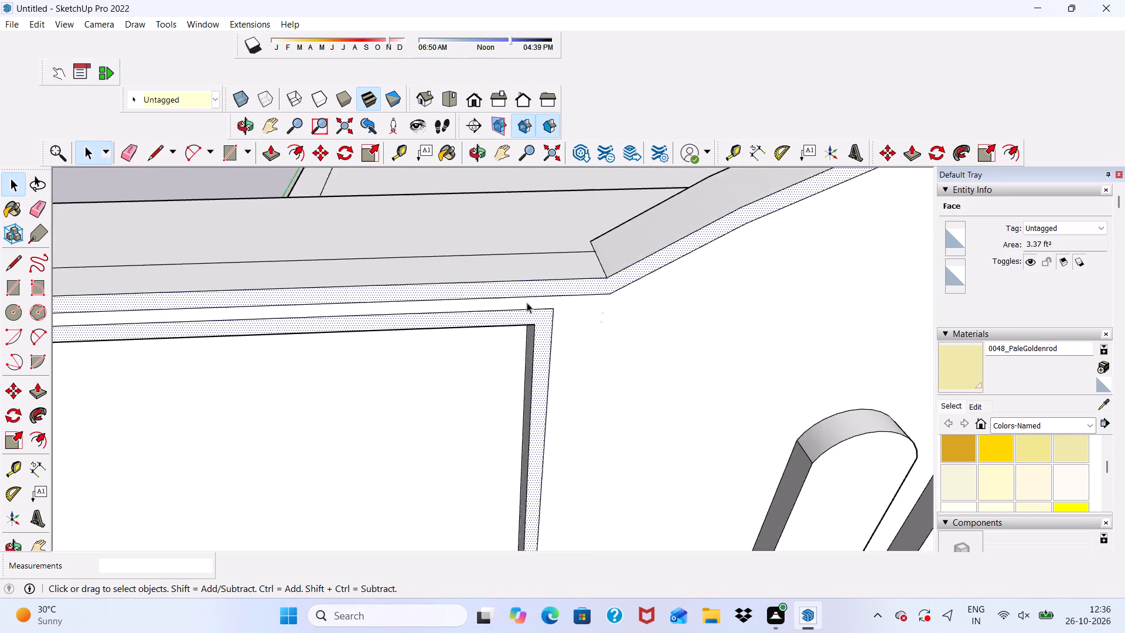
{"action": "scroll", "coordinate": [527, 302], "scroll_direction": "down", "scroll_amount": 3}
{"action": "middle_click_drag", "start_coordinate": [541, 328], "coordinate": [643, 236]}
{"action": "scroll", "coordinate": [699, 242], "scroll_direction": "down", "scroll_amount": 10}
{"action": "scroll", "coordinate": [690, 332], "scroll_direction": "down", "scroll_amount": 1}
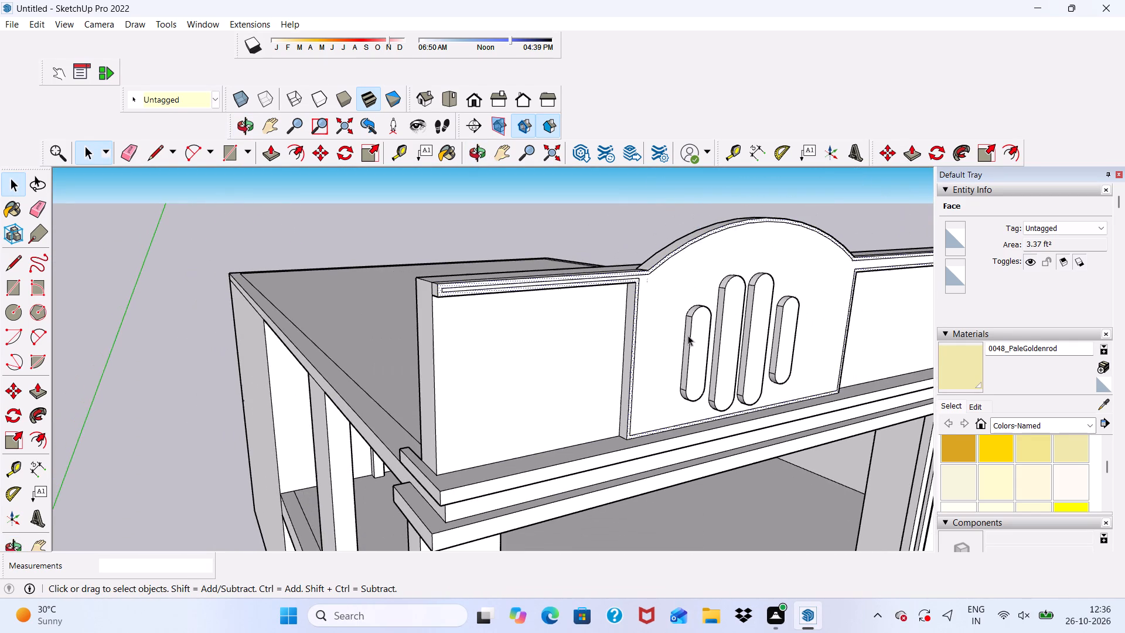
{"action": "middle_click_drag", "start_coordinate": [688, 335], "coordinate": [568, 338]}
{"action": "scroll", "coordinate": [515, 274], "scroll_direction": "up", "scroll_amount": 6}
{"action": "middle_click_drag", "start_coordinate": [521, 343], "coordinate": [575, 175]}
{"action": "scroll", "coordinate": [553, 322], "scroll_direction": "up", "scroll_amount": 10}
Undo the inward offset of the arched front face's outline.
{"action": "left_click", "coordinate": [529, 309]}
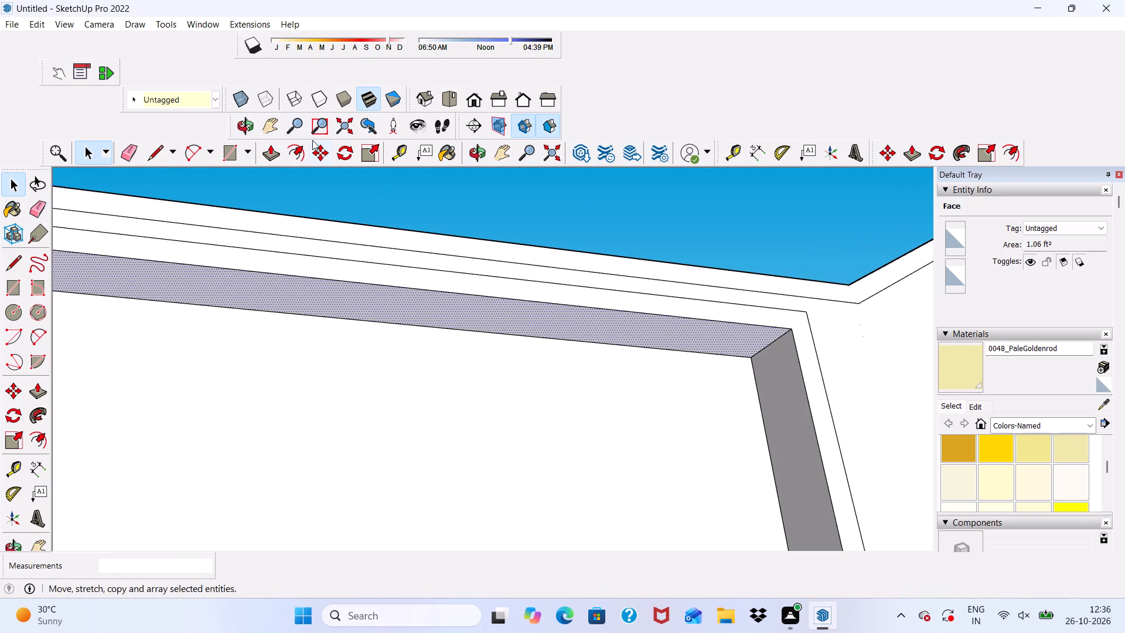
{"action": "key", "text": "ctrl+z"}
Push/Pull the underside of the ledge above the left recessed panel downward about 1 1/8".
{"action": "scroll", "coordinate": [301, 207], "scroll_direction": "down", "scroll_amount": 3}
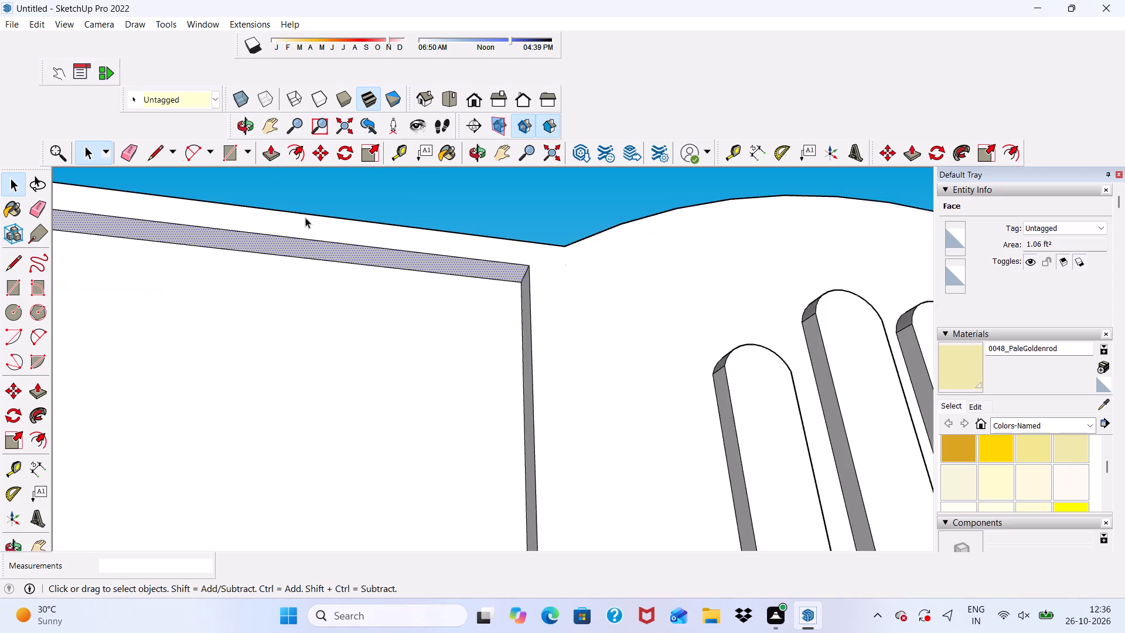
{"action": "scroll", "coordinate": [298, 225], "scroll_direction": "down", "scroll_amount": 6}
{"action": "middle_click_drag", "start_coordinate": [447, 307], "coordinate": [461, 340]}
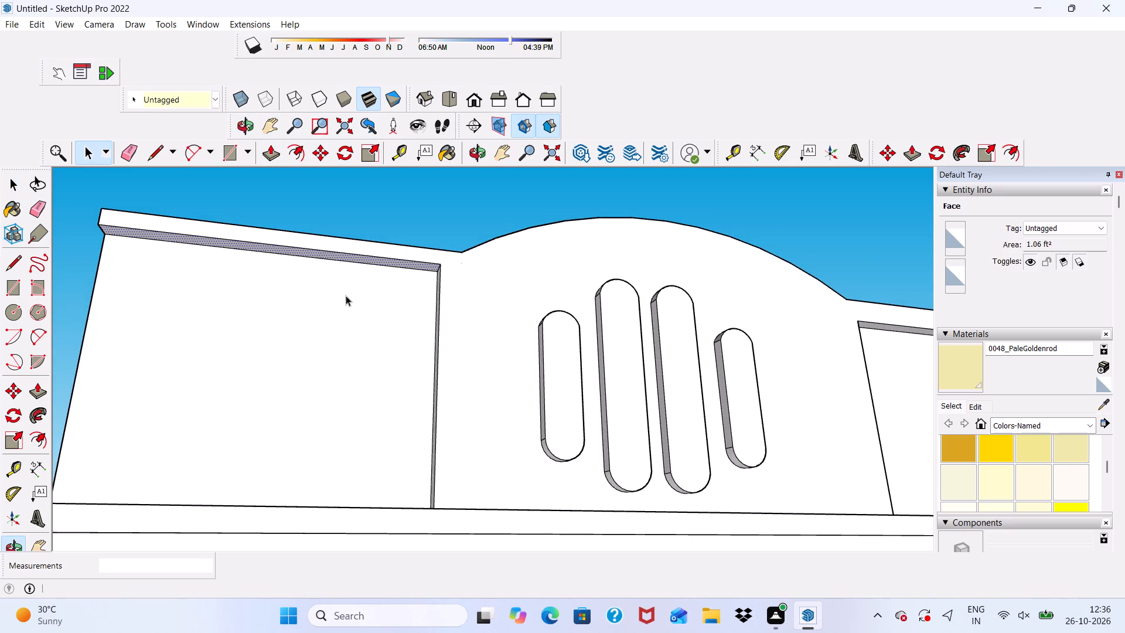
{"action": "scroll", "coordinate": [352, 255], "scroll_direction": "up", "scroll_amount": 4}
{"action": "left_click", "coordinate": [260, 152]}
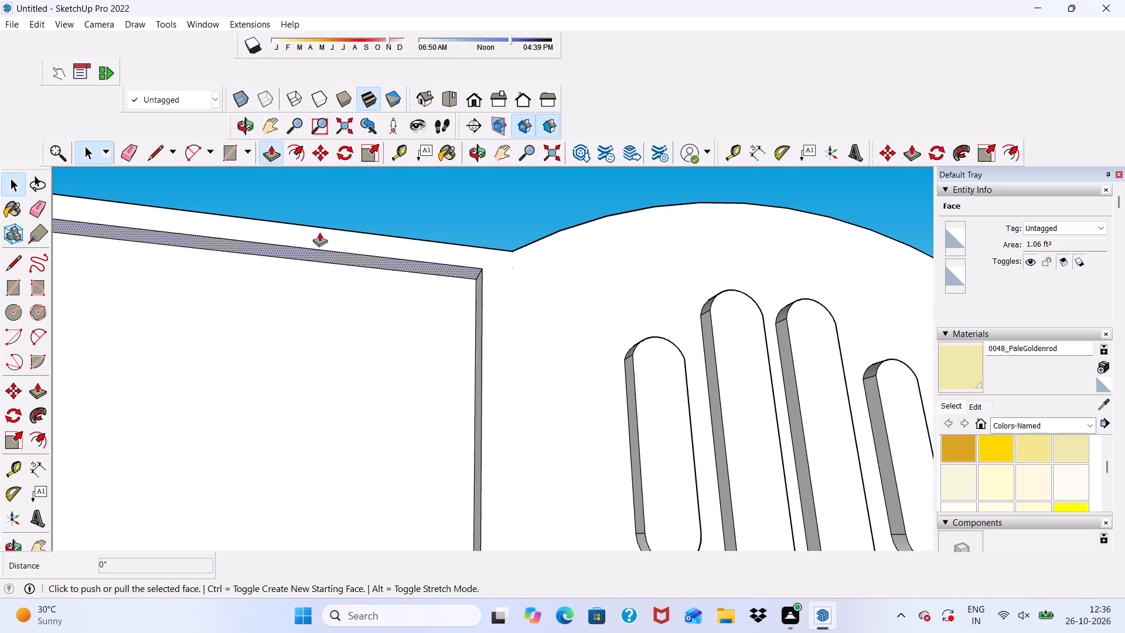
{"action": "scroll", "coordinate": [354, 274], "scroll_direction": "up", "scroll_amount": 3}
{"action": "left_click", "coordinate": [357, 256]}
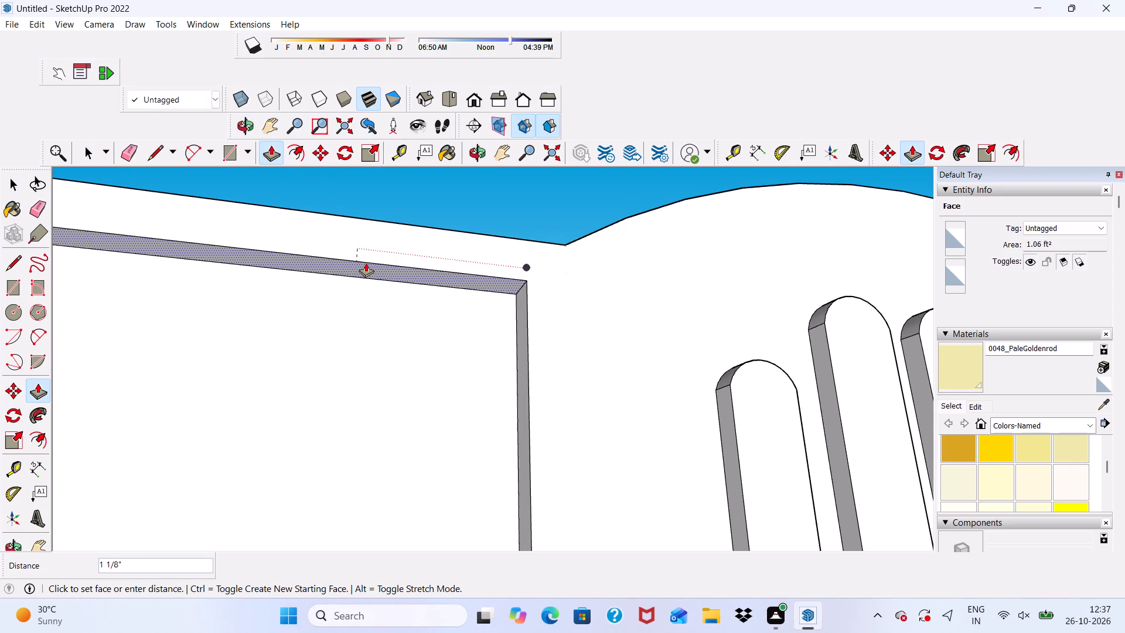
{"action": "left_click", "coordinate": [366, 263]}
{"action": "scroll", "coordinate": [388, 257], "scroll_direction": "down", "scroll_amount": 12}
{"action": "key", "text": "space"}
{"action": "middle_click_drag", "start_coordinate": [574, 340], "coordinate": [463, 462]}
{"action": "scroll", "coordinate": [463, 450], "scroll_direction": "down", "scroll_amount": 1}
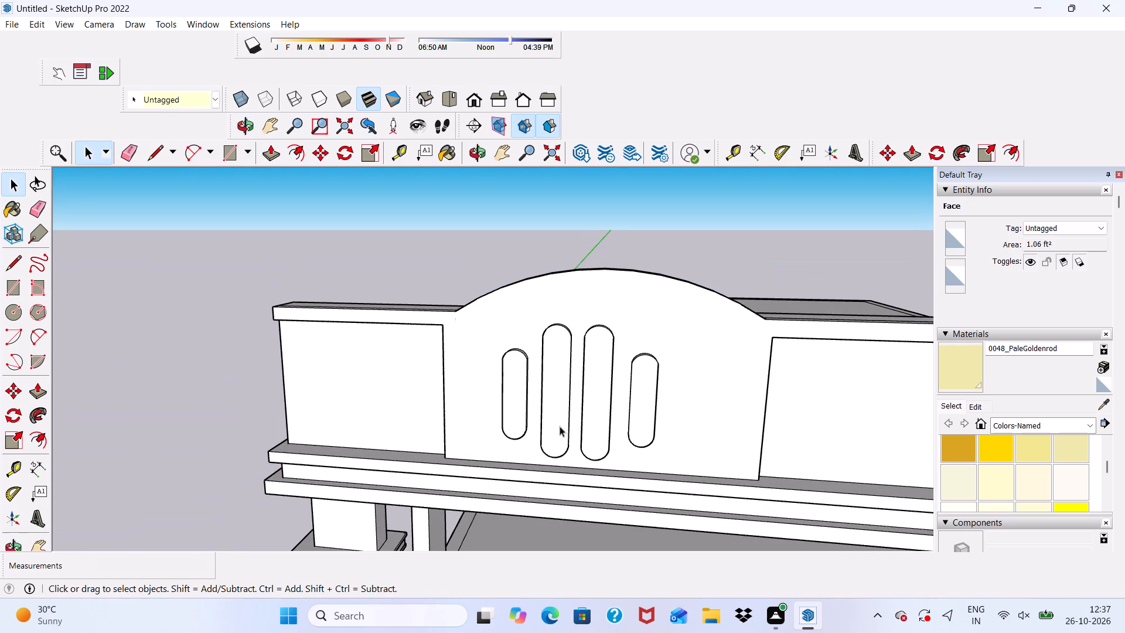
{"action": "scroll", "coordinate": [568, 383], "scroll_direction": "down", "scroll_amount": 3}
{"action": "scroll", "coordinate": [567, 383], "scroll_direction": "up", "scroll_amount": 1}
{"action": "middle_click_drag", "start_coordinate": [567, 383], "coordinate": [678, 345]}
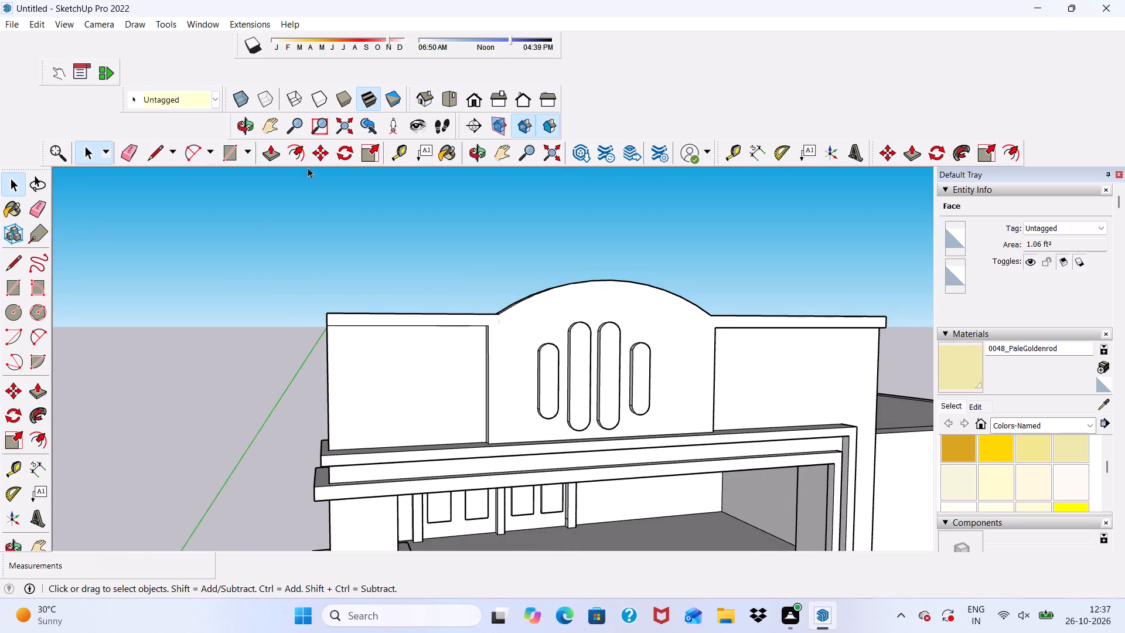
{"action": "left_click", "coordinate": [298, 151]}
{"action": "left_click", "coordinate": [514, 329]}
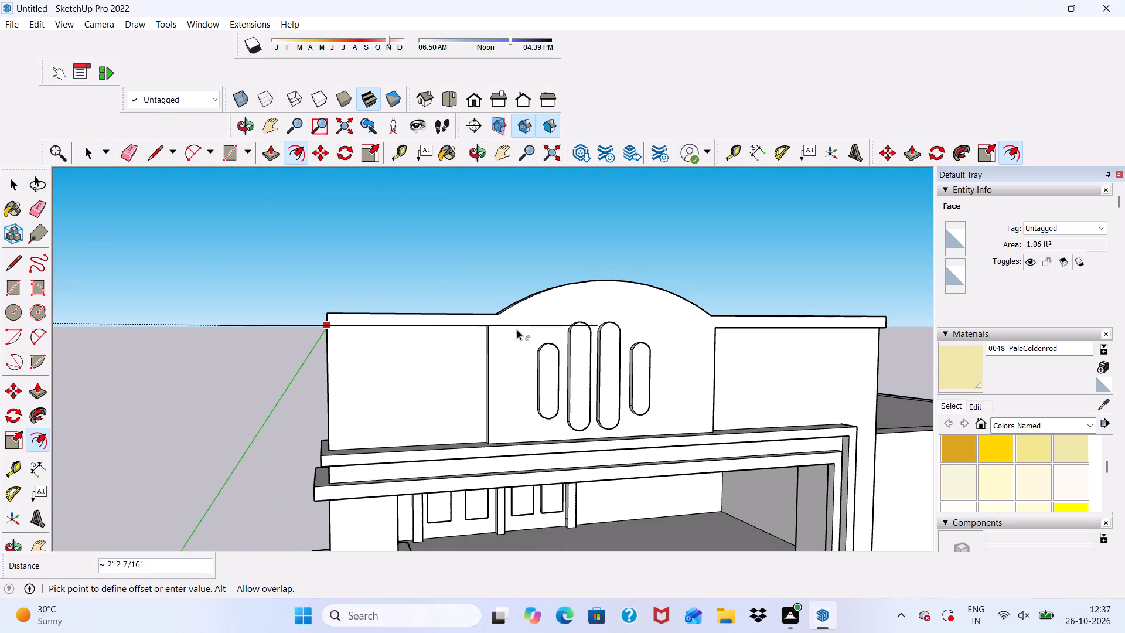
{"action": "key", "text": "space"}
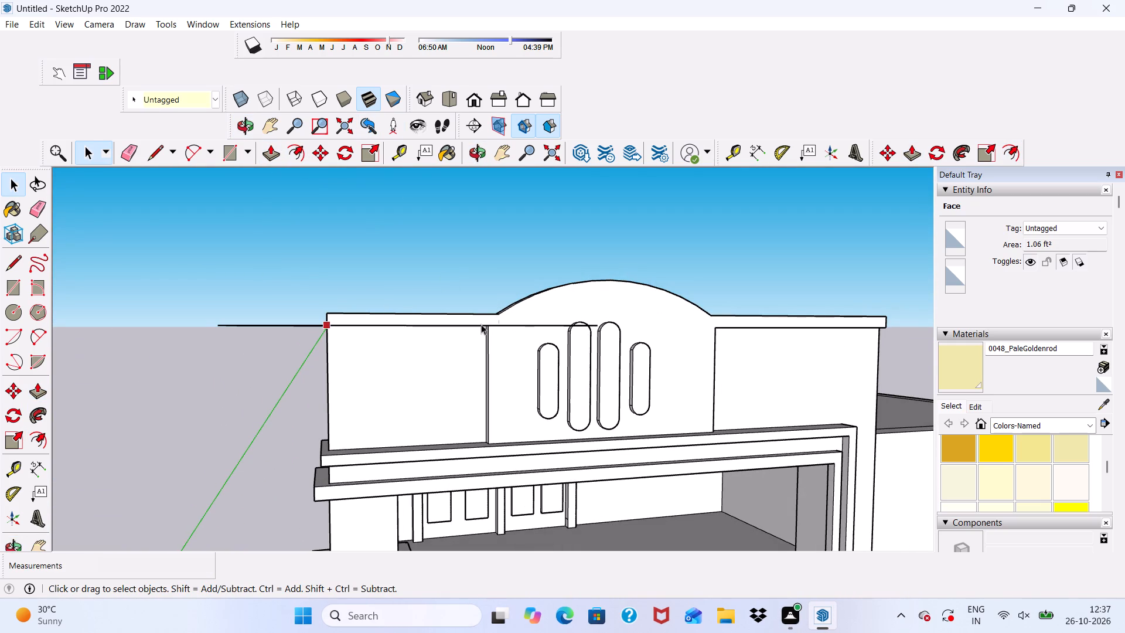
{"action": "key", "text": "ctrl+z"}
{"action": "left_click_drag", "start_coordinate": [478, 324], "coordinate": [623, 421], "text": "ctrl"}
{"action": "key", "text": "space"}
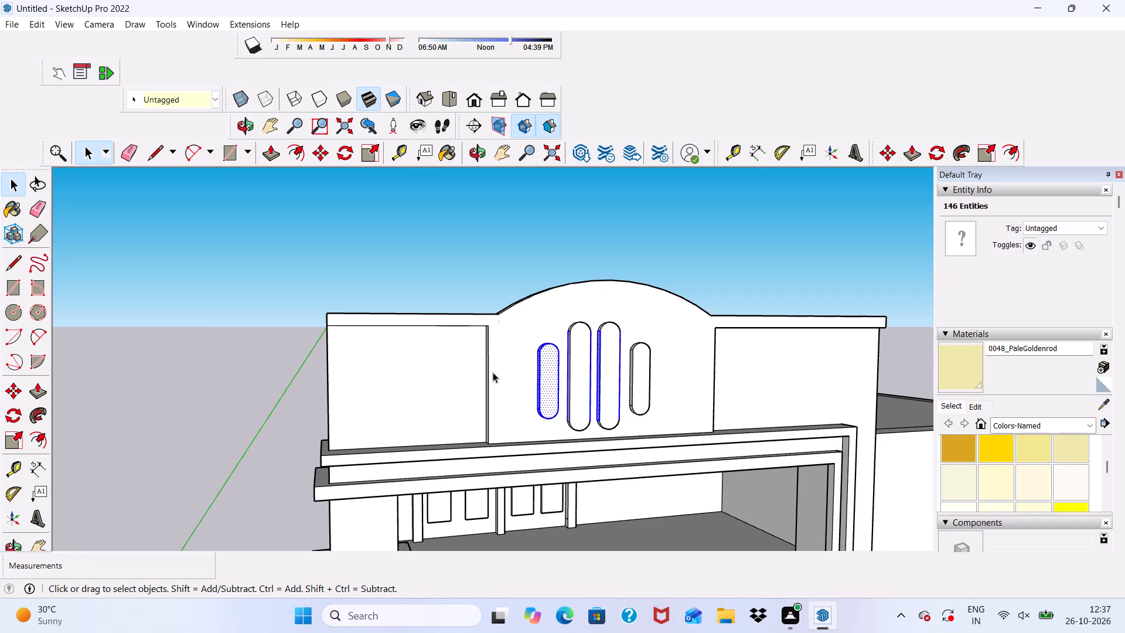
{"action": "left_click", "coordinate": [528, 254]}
Offset the arched front face's outline inward about 13/16".
{"action": "scroll", "coordinate": [606, 343], "scroll_direction": "up", "scroll_amount": 4}
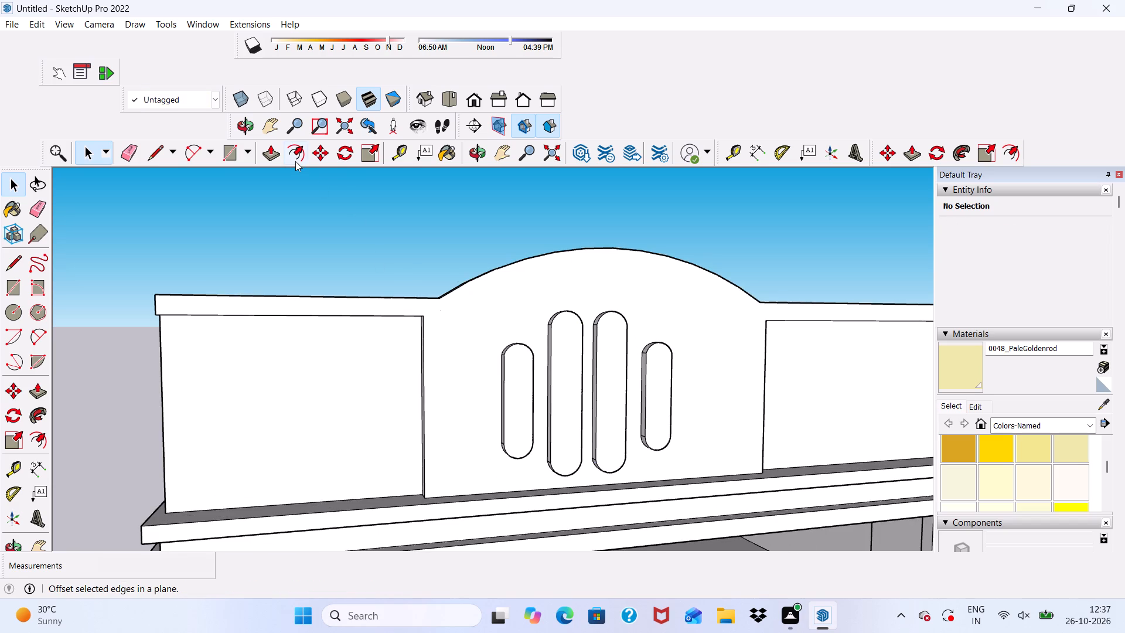
{"action": "left_click_drag", "start_coordinate": [291, 150], "coordinate": [295, 156]}
{"action": "left_click", "coordinate": [480, 341]}
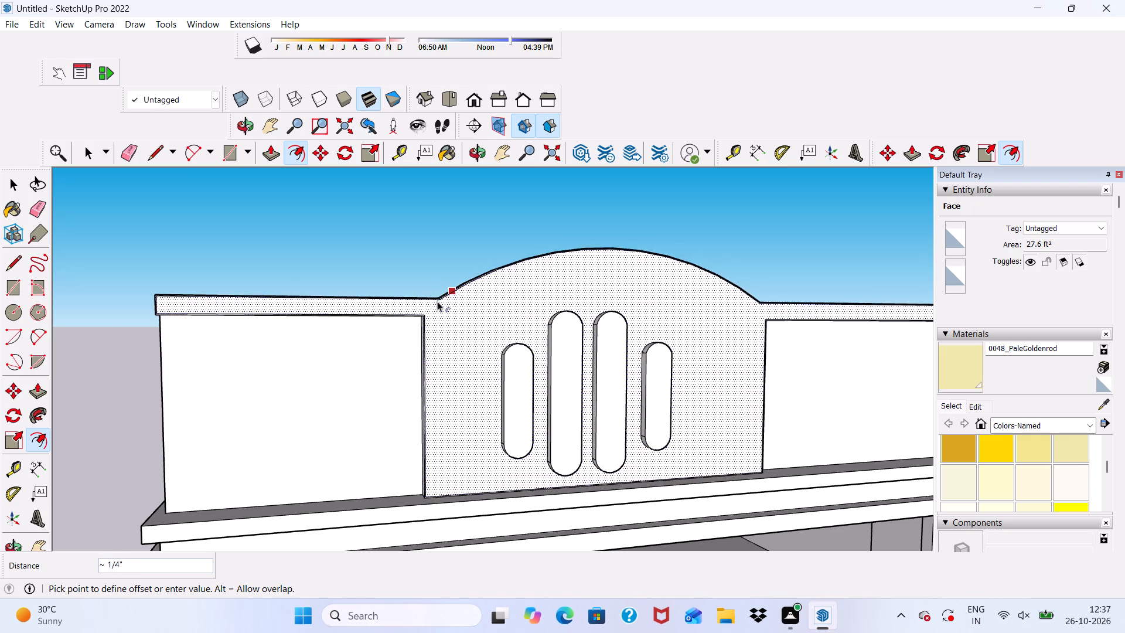
{"action": "scroll", "coordinate": [437, 301], "scroll_direction": "up", "scroll_amount": 2}
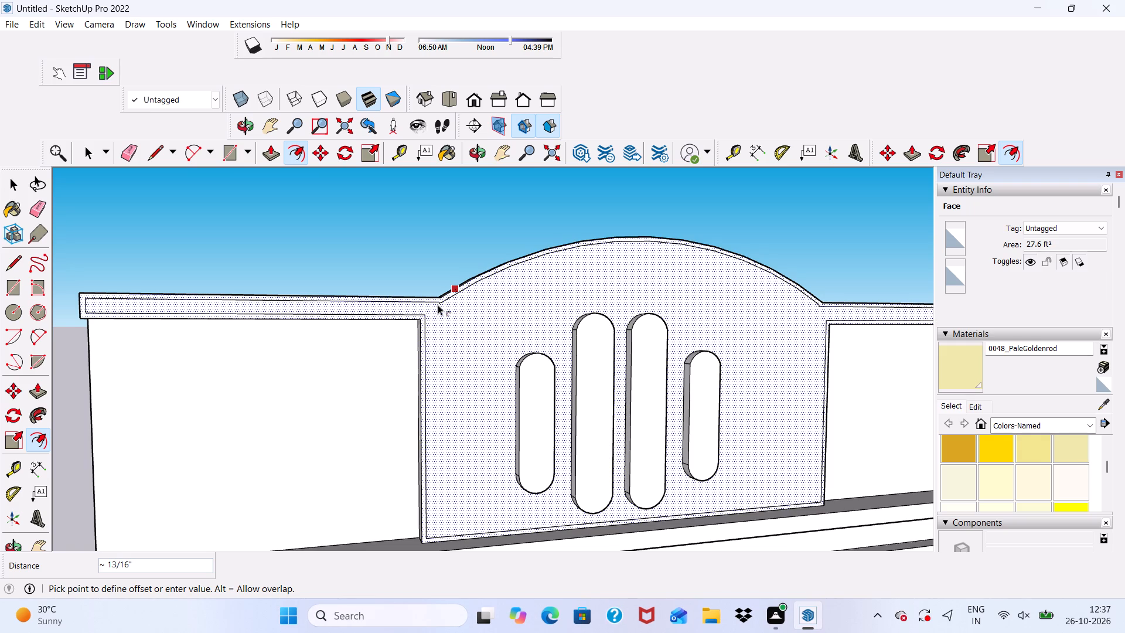
{"action": "left_click", "coordinate": [438, 305]}
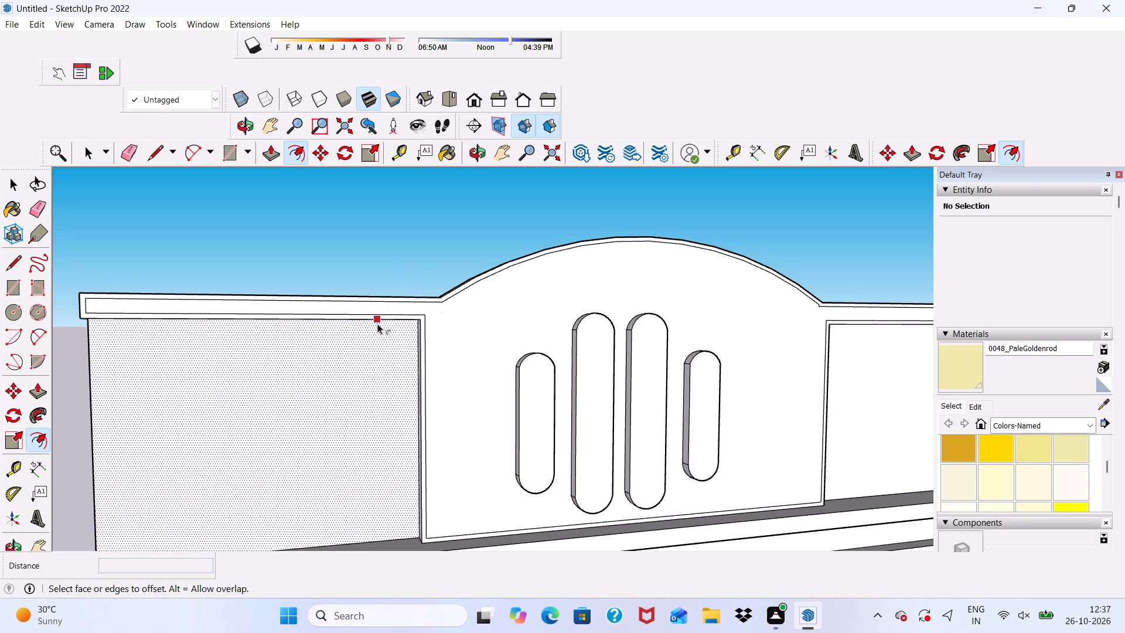
{"action": "key", "text": "space"}
Examine the offset border around the arch and the left recessed panel's upper corner.
{"action": "scroll", "coordinate": [395, 312], "scroll_direction": "up", "scroll_amount": 1}
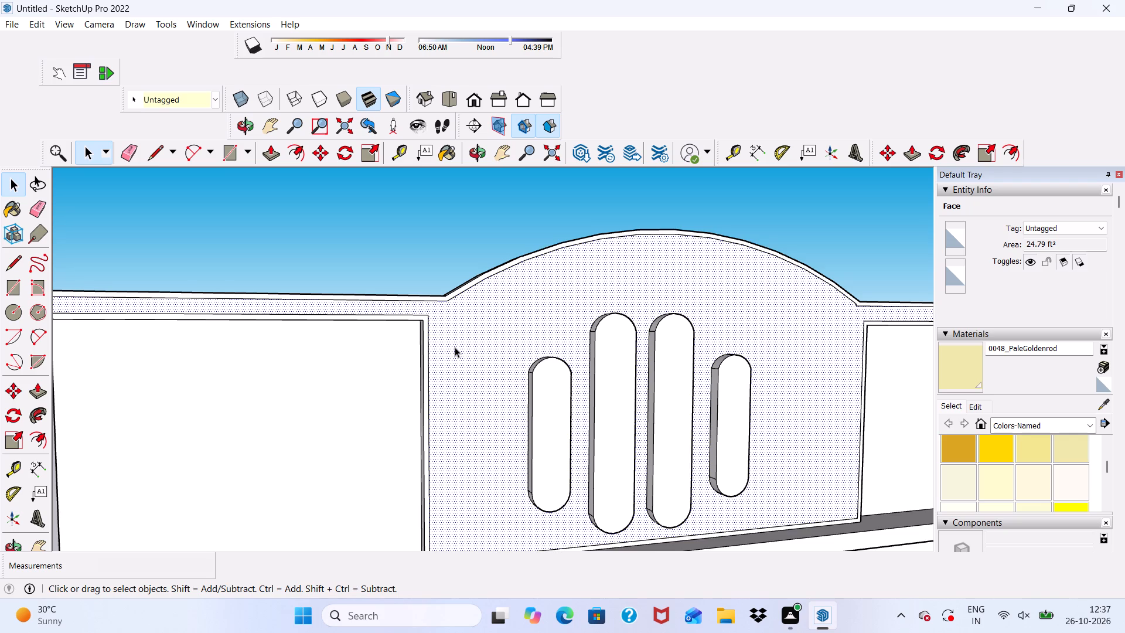
{"action": "scroll", "coordinate": [455, 343], "scroll_direction": "up", "scroll_amount": 4}
{"action": "scroll", "coordinate": [448, 343], "scroll_direction": "down", "scroll_amount": 1}
{"action": "scroll", "coordinate": [446, 345], "scroll_direction": "up", "scroll_amount": 5}
{"action": "scroll", "coordinate": [439, 332], "scroll_direction": "down", "scroll_amount": 8}
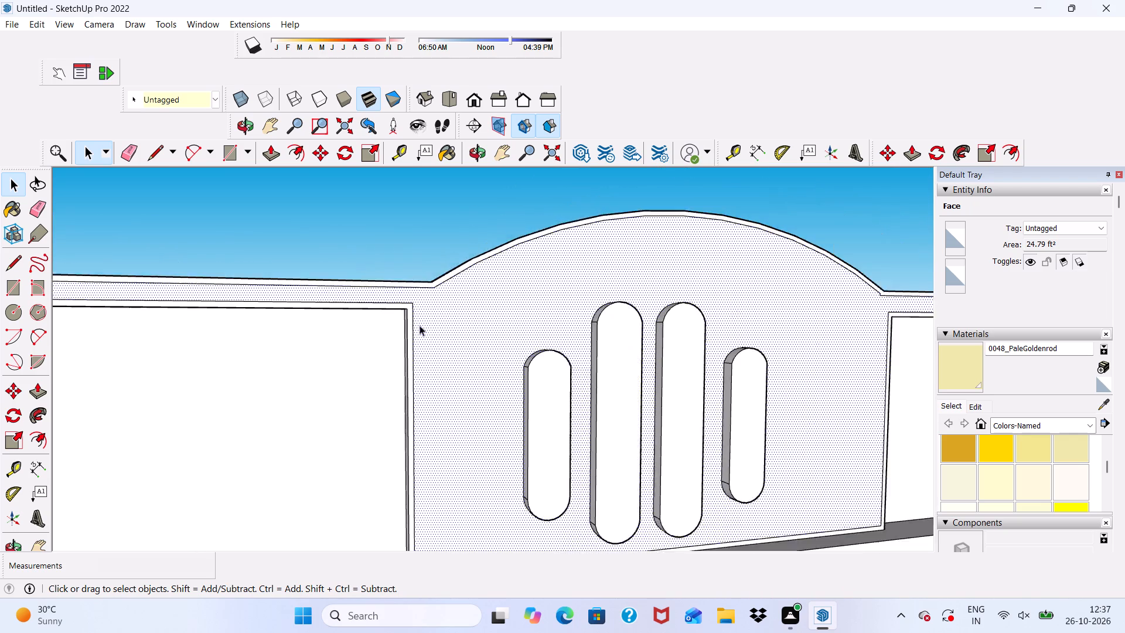
{"action": "scroll", "coordinate": [420, 325], "scroll_direction": "down", "scroll_amount": 2}
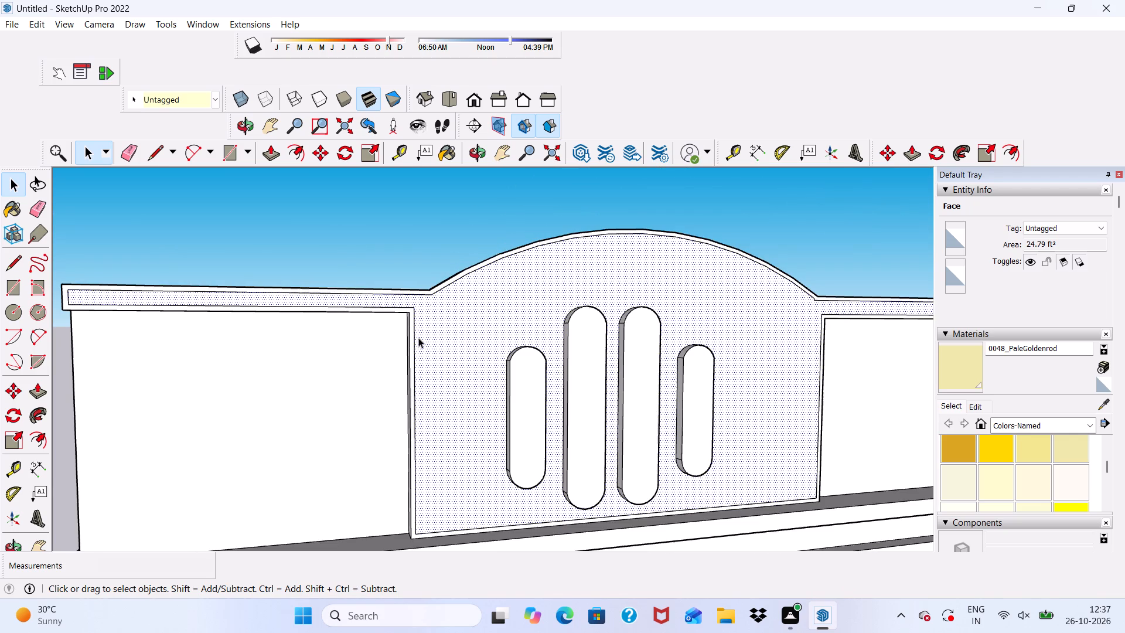
{"action": "scroll", "coordinate": [395, 307], "scroll_direction": "up", "scroll_amount": 4}
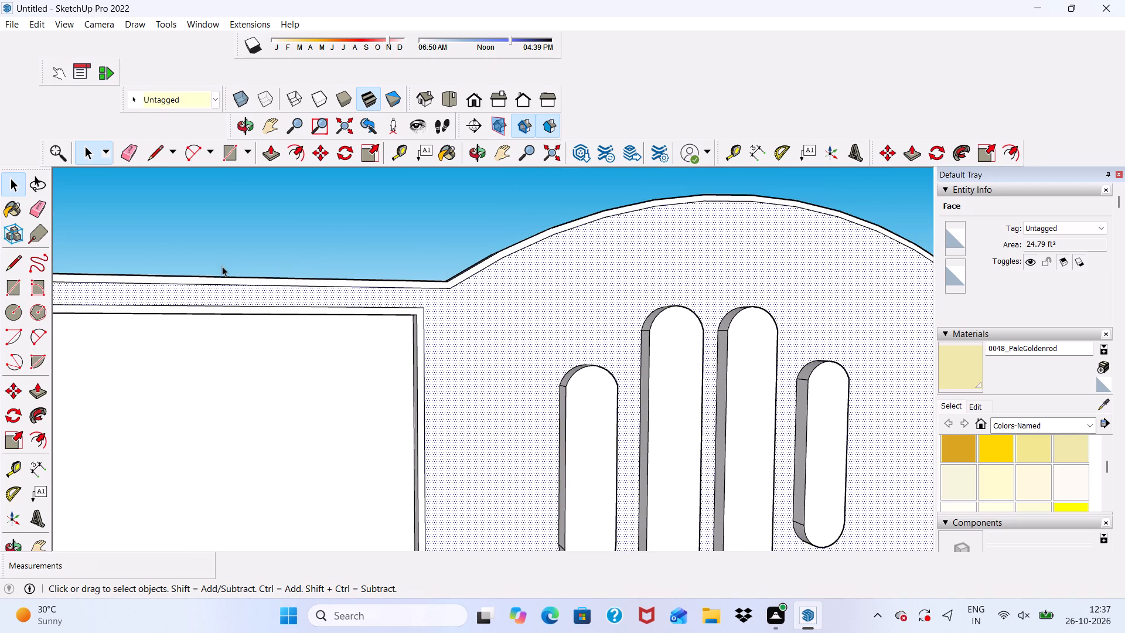
{"action": "scroll", "coordinate": [251, 292], "scroll_direction": "up", "scroll_amount": 5}
{"action": "scroll", "coordinate": [253, 292], "scroll_direction": "down", "scroll_amount": 5}
Draw a short line about 13/16" long joining the offset border's upper corner to the left ledge's outer end edge.
{"action": "middle_click_drag", "start_coordinate": [350, 305], "coordinate": [505, 322]}
{"action": "scroll", "coordinate": [541, 314], "scroll_direction": "up", "scroll_amount": 1}
{"action": "scroll", "coordinate": [543, 314], "scroll_direction": "down", "scroll_amount": 9}
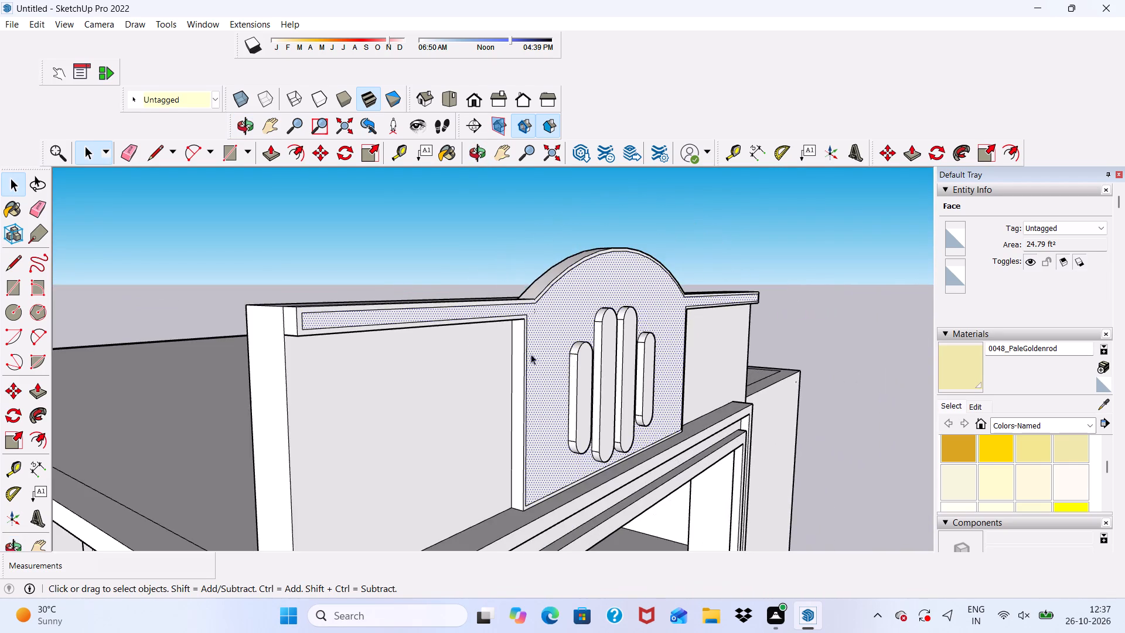
{"action": "scroll", "coordinate": [335, 324], "scroll_direction": "up", "scroll_amount": 6}
{"action": "scroll", "coordinate": [373, 311], "scroll_direction": "down", "scroll_amount": 12}
{"action": "scroll", "coordinate": [482, 295], "scroll_direction": "up", "scroll_amount": 6}
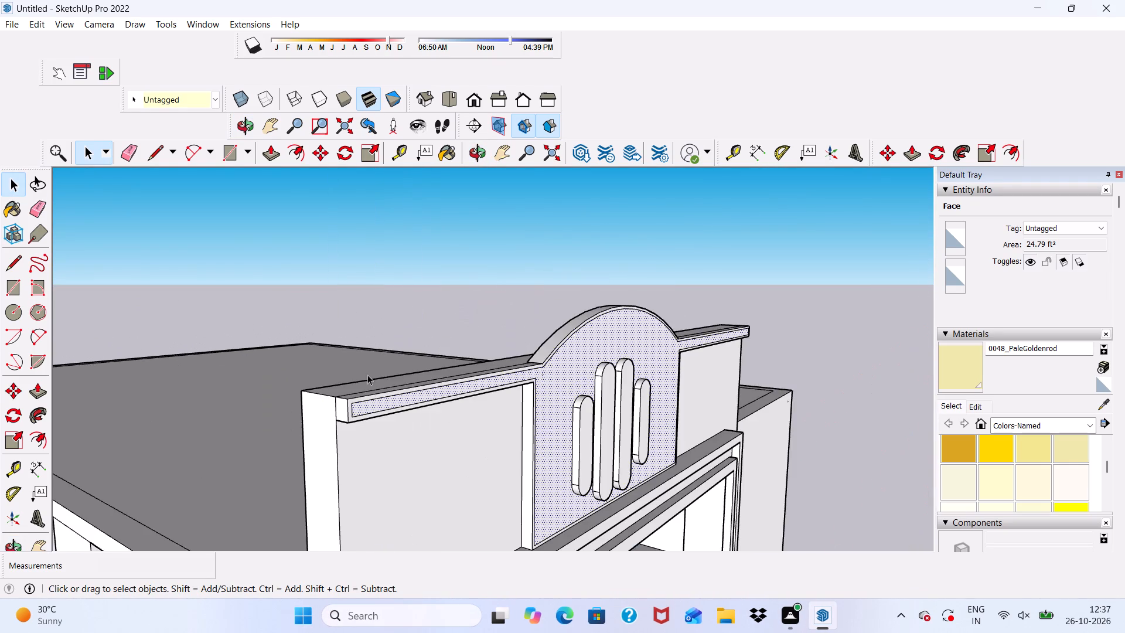
{"action": "scroll", "coordinate": [342, 423], "scroll_direction": "up", "scroll_amount": 6}
{"action": "left_click", "coordinate": [156, 156]}
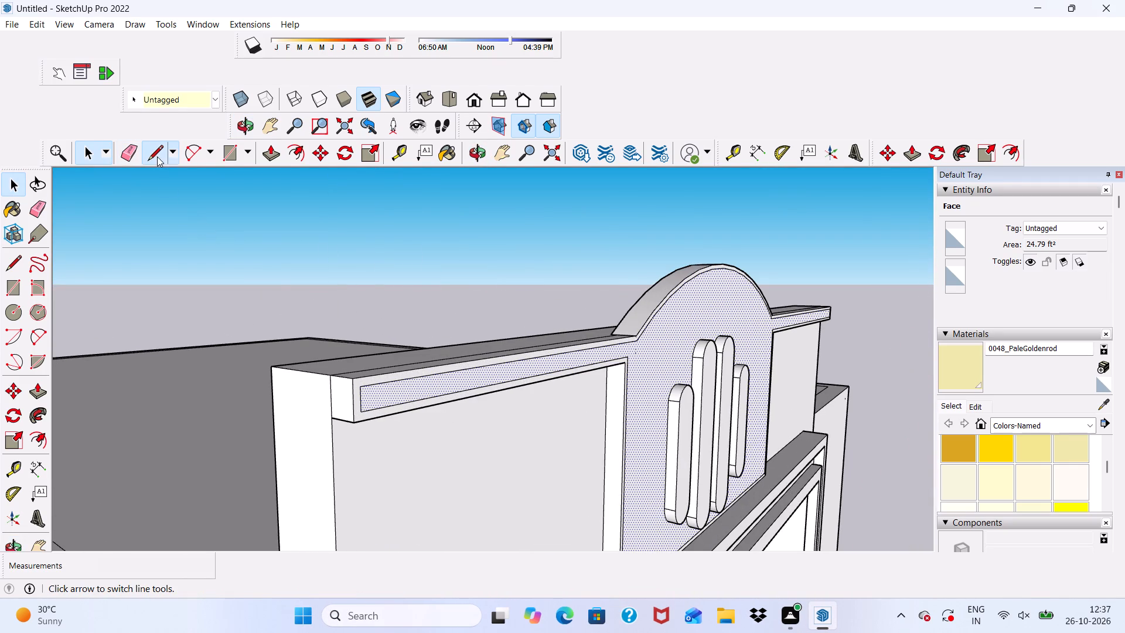
{"action": "scroll", "coordinate": [301, 335], "scroll_direction": "up", "scroll_amount": 5}
{"action": "scroll", "coordinate": [329, 373], "scroll_direction": "down", "scroll_amount": 17}
{"action": "scroll", "coordinate": [605, 455], "scroll_direction": "up", "scroll_amount": 2}
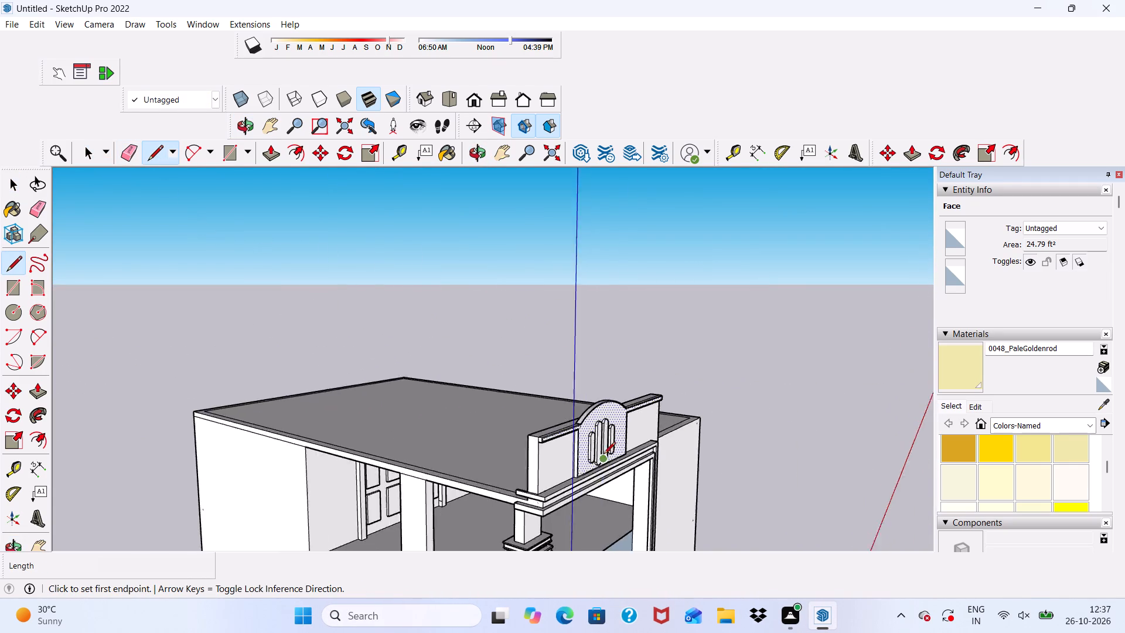
{"action": "scroll", "coordinate": [604, 455], "scroll_direction": "up", "scroll_amount": 20}
{"action": "scroll", "coordinate": [604, 455], "scroll_direction": "up", "scroll_amount": 11}
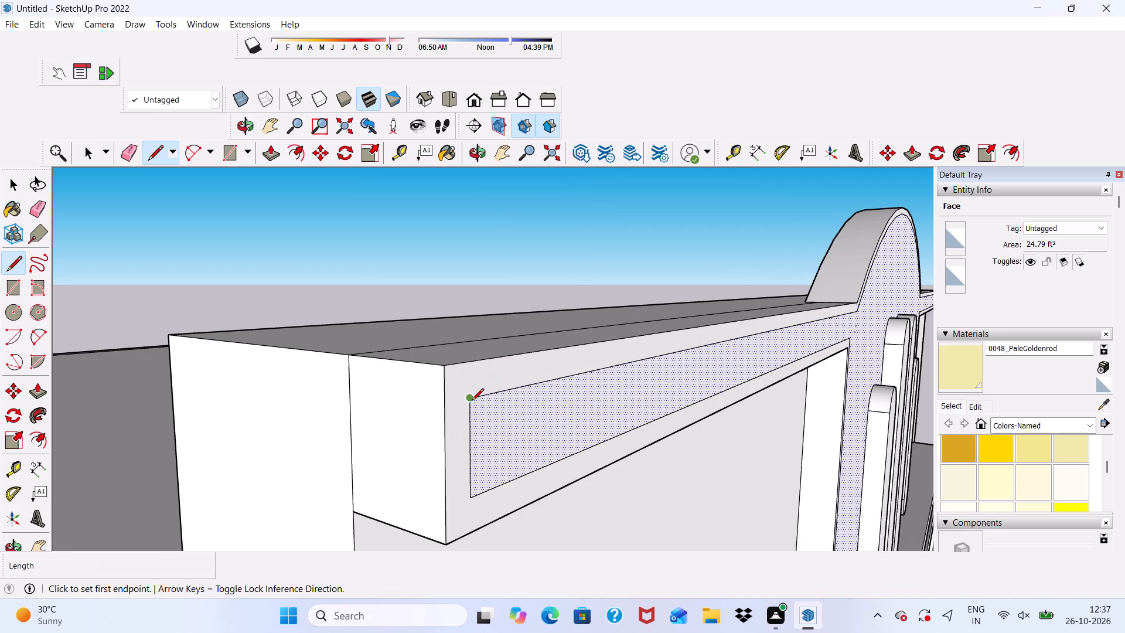
{"action": "left_click", "coordinate": [470, 401]}
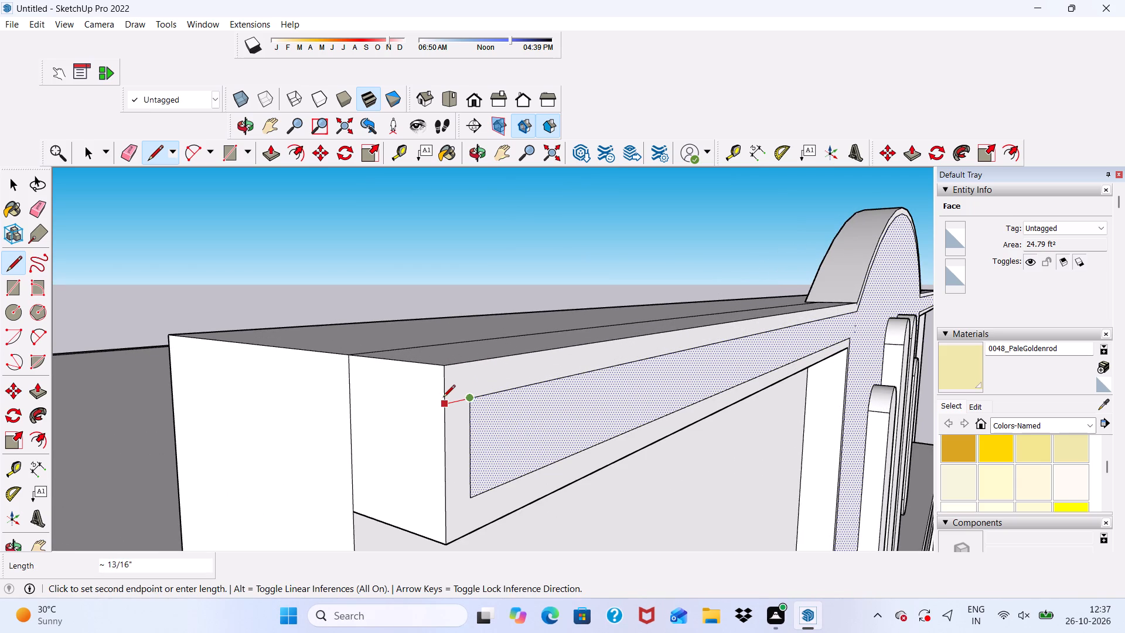
{"action": "left_click", "coordinate": [443, 397]}
Draw a short line joining the offset border's upper corner to the right ledge's outer end edge.
{"action": "scroll", "coordinate": [404, 412], "scroll_direction": "down", "scroll_amount": 5}
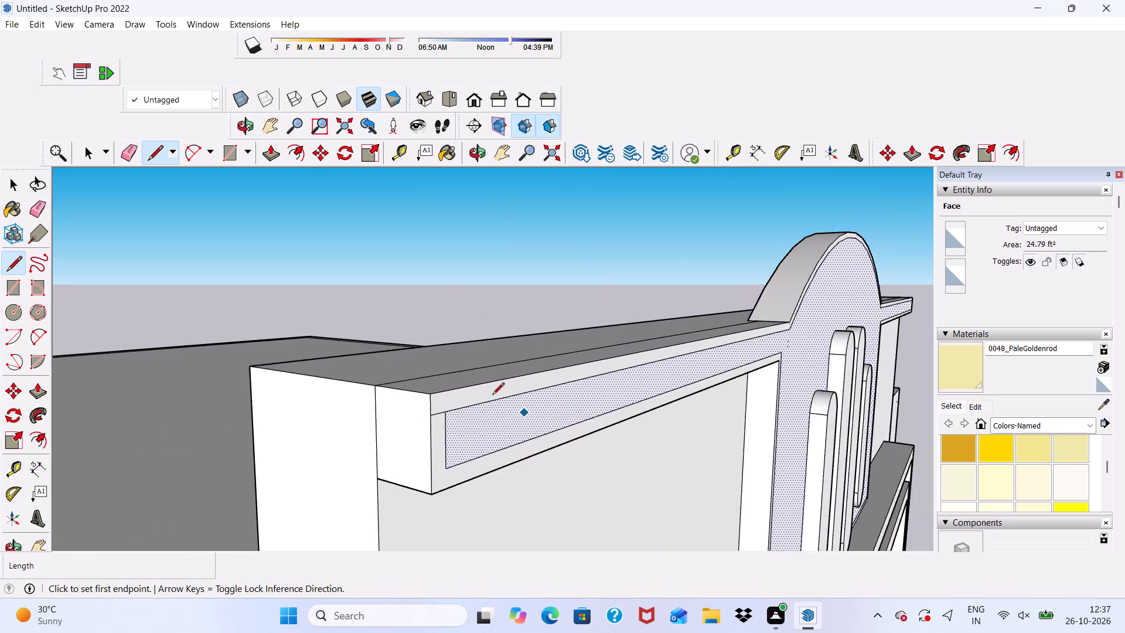
{"action": "scroll", "coordinate": [492, 396], "scroll_direction": "down", "scroll_amount": 10}
{"action": "scroll", "coordinate": [557, 410], "scroll_direction": "up", "scroll_amount": 5}
{"action": "scroll", "coordinate": [602, 333], "scroll_direction": "up", "scroll_amount": 5}
{"action": "scroll", "coordinate": [602, 325], "scroll_direction": "down", "scroll_amount": 5}
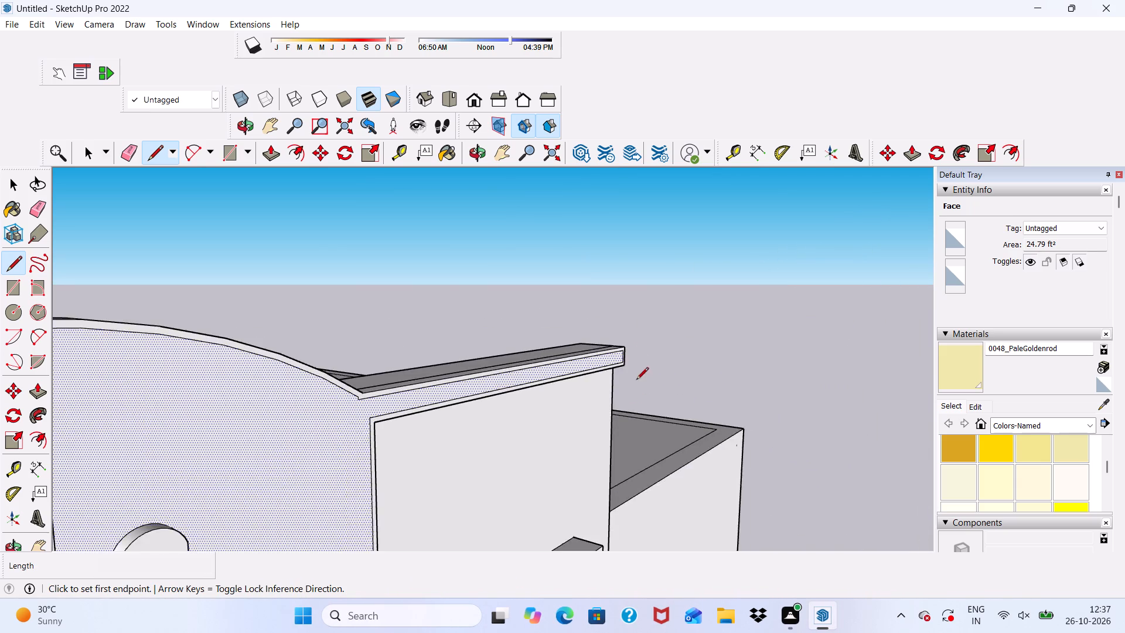
{"action": "scroll", "coordinate": [618, 359], "scroll_direction": "up", "scroll_amount": 20}
{"action": "left_click", "coordinate": [626, 332]}
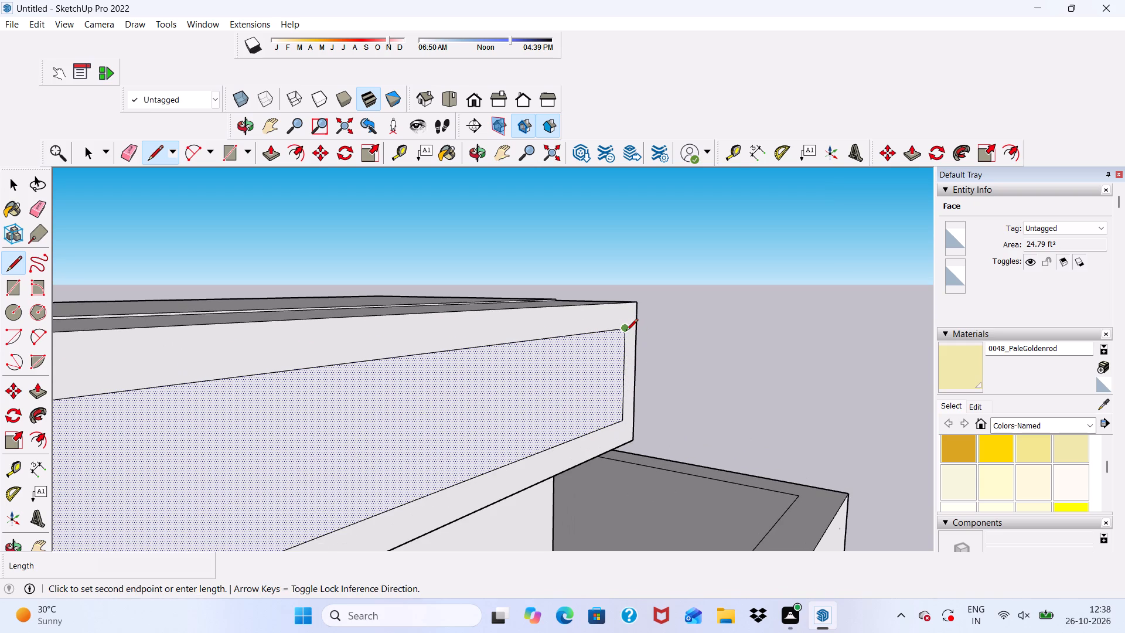
{"action": "left_click", "coordinate": [637, 328]}
{"action": "scroll", "coordinate": [635, 324], "scroll_direction": "down", "scroll_amount": 8}
{"action": "key", "text": "space"}
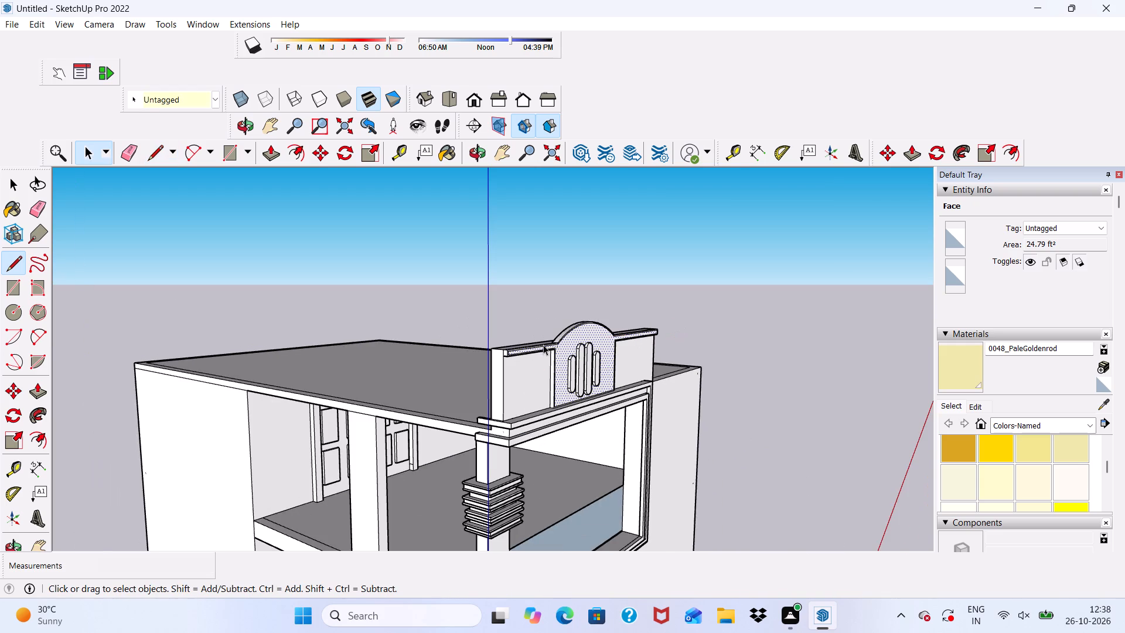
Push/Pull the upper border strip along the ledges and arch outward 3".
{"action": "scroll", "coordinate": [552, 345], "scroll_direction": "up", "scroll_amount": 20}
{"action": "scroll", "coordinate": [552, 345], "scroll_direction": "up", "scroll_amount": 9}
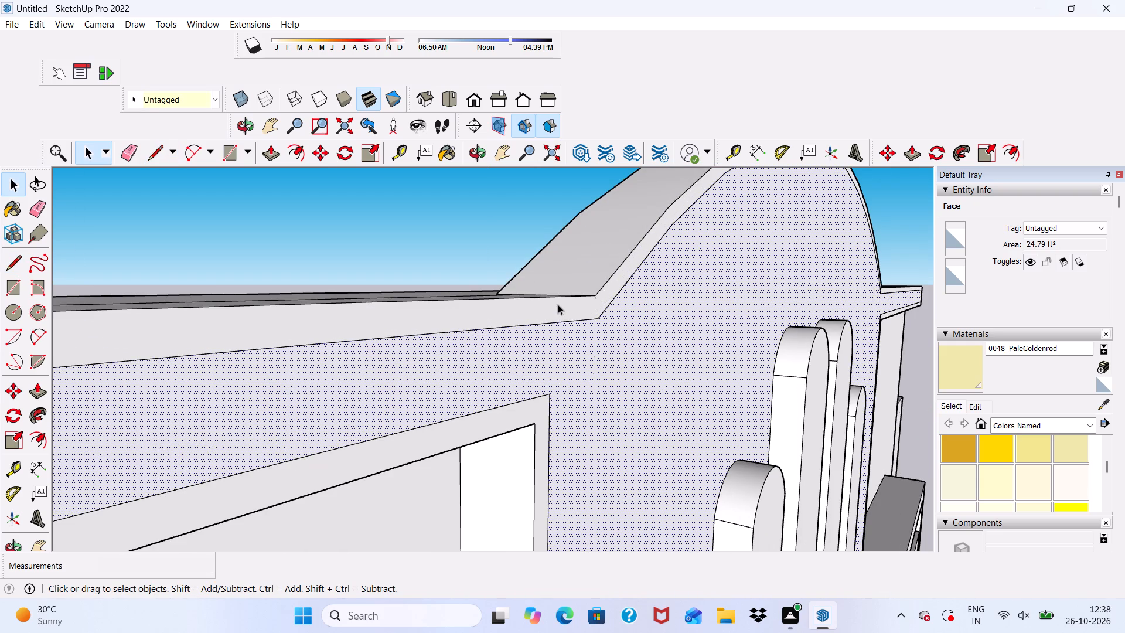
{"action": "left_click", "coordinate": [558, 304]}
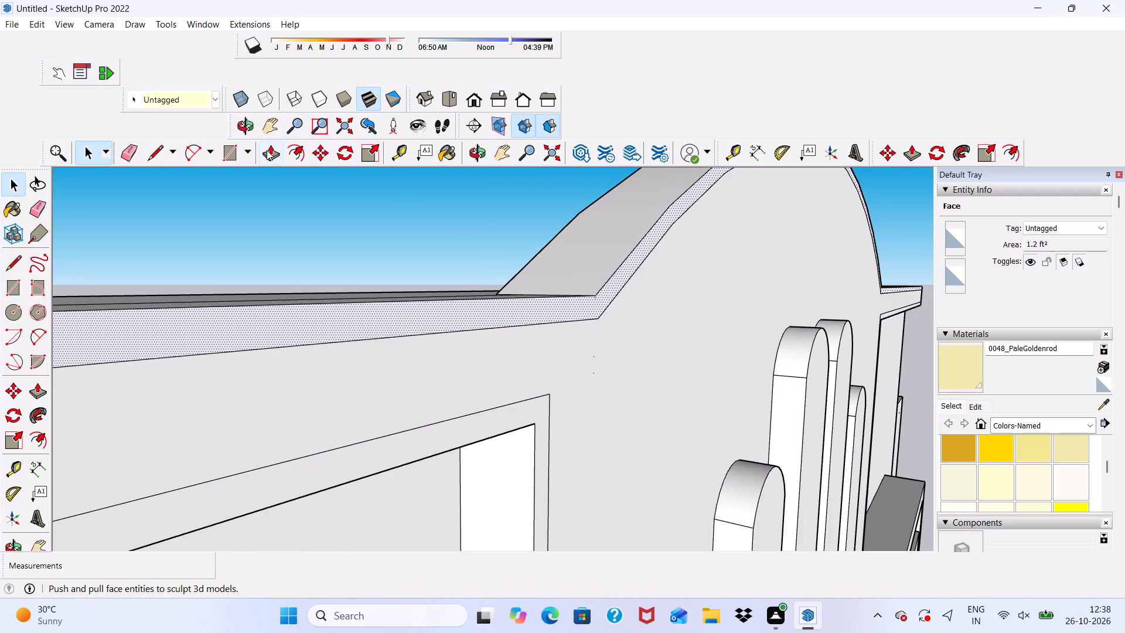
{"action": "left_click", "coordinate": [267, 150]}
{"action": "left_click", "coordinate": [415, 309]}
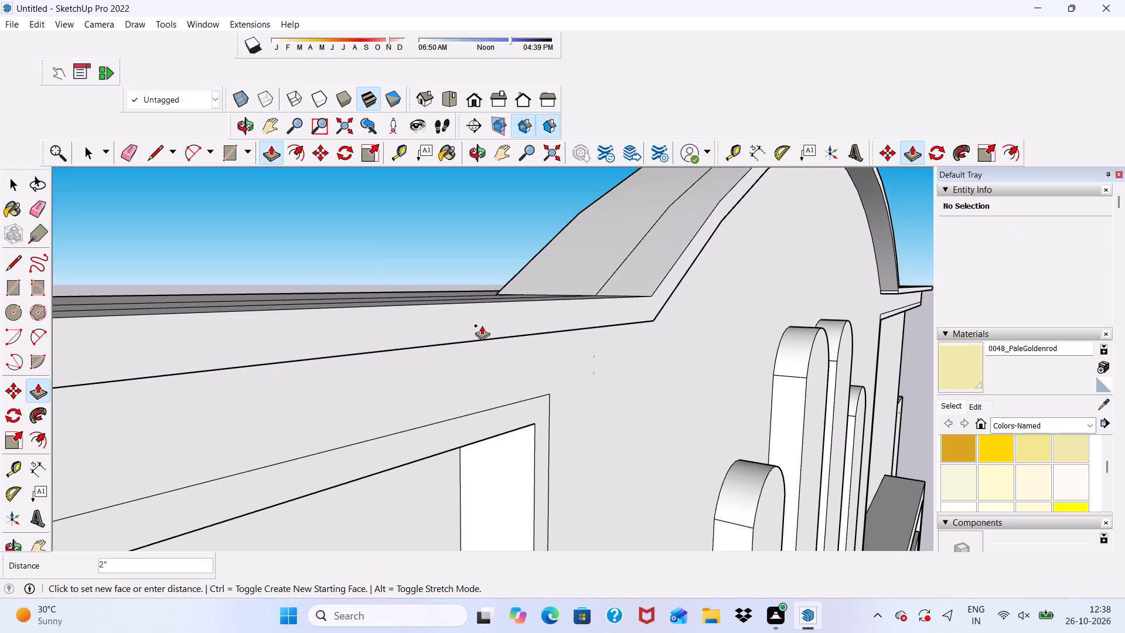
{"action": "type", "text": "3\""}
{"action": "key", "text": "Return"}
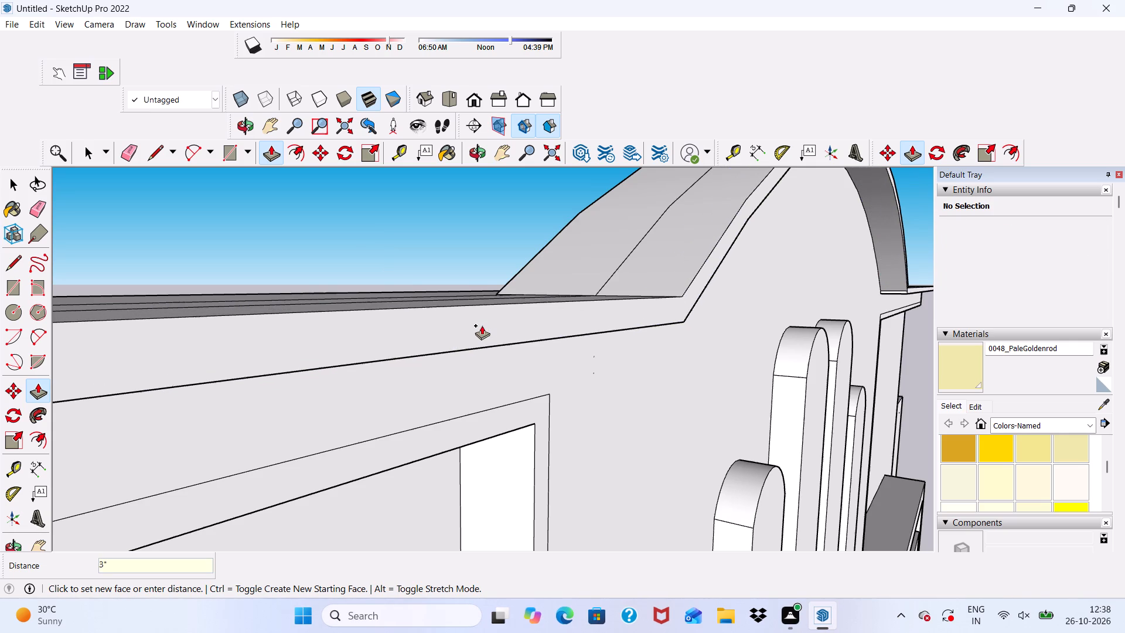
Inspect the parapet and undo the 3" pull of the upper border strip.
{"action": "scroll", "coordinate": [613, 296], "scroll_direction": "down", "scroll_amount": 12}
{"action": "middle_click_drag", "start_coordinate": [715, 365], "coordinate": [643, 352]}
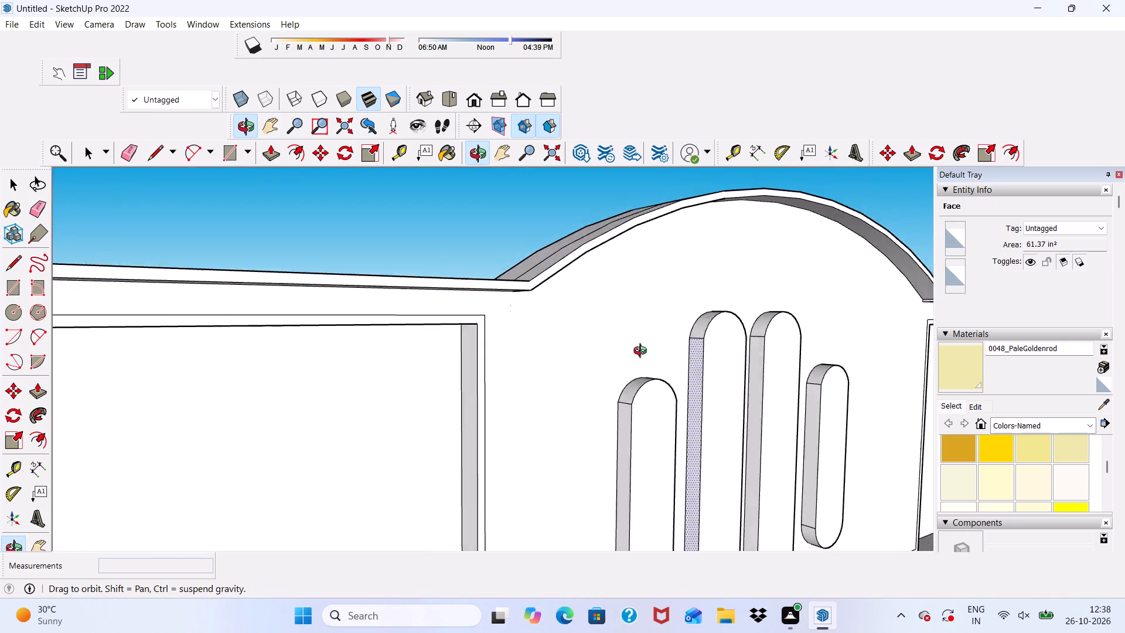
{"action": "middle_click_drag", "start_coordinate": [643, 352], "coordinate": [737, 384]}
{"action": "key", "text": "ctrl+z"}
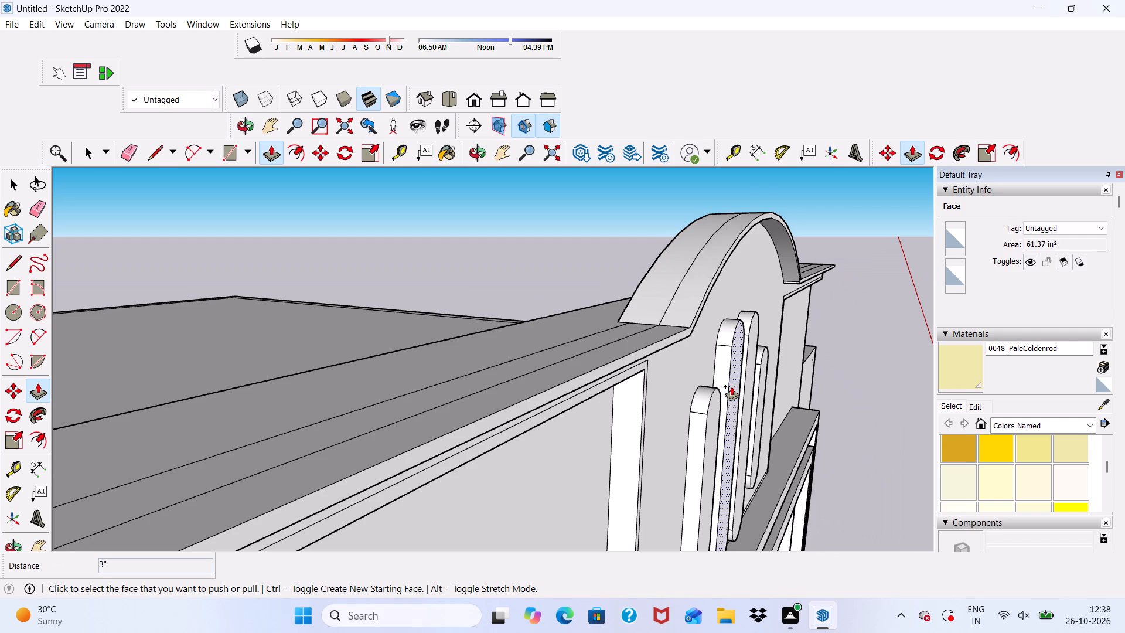
Push/Pull the upper border strip along the ledges and arch outward 1".
{"action": "scroll", "coordinate": [731, 386], "scroll_direction": "up", "scroll_amount": 1}
{"action": "scroll", "coordinate": [562, 349], "scroll_direction": "up", "scroll_amount": 5}
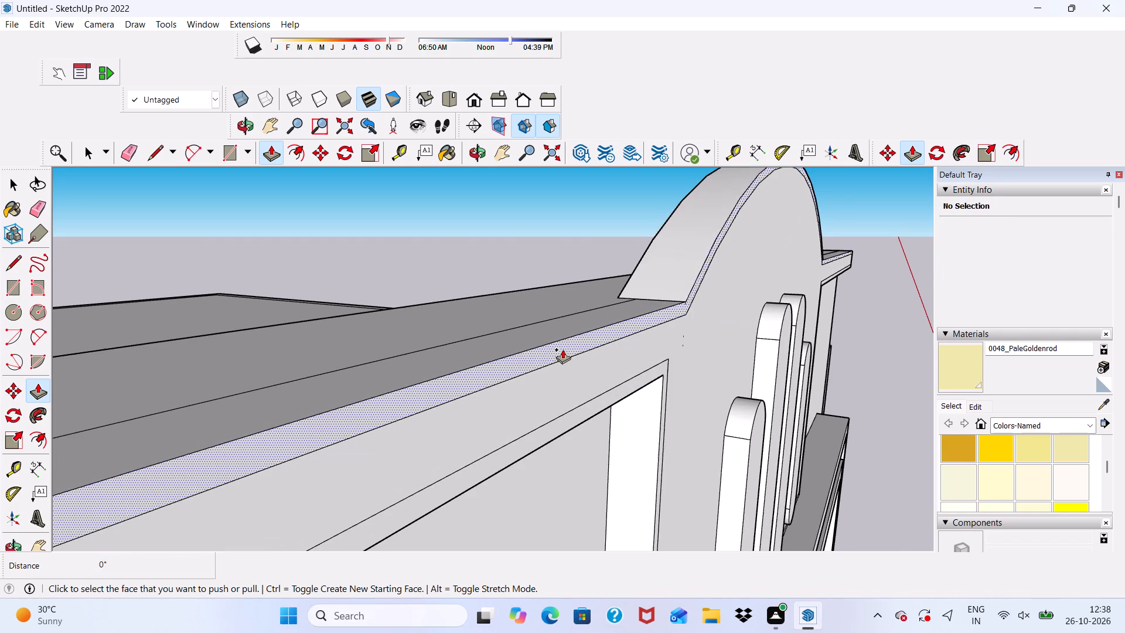
{"action": "left_click", "coordinate": [560, 347]}
{"action": "type", "text": "1\""}
{"action": "key", "text": "Return"}
Erase the leftover offset lines at the left ledge's outer end and along its lower edge.
{"action": "scroll", "coordinate": [714, 345], "scroll_direction": "down", "scroll_amount": 7}
{"action": "middle_click_drag", "start_coordinate": [693, 310], "coordinate": [688, 299]}
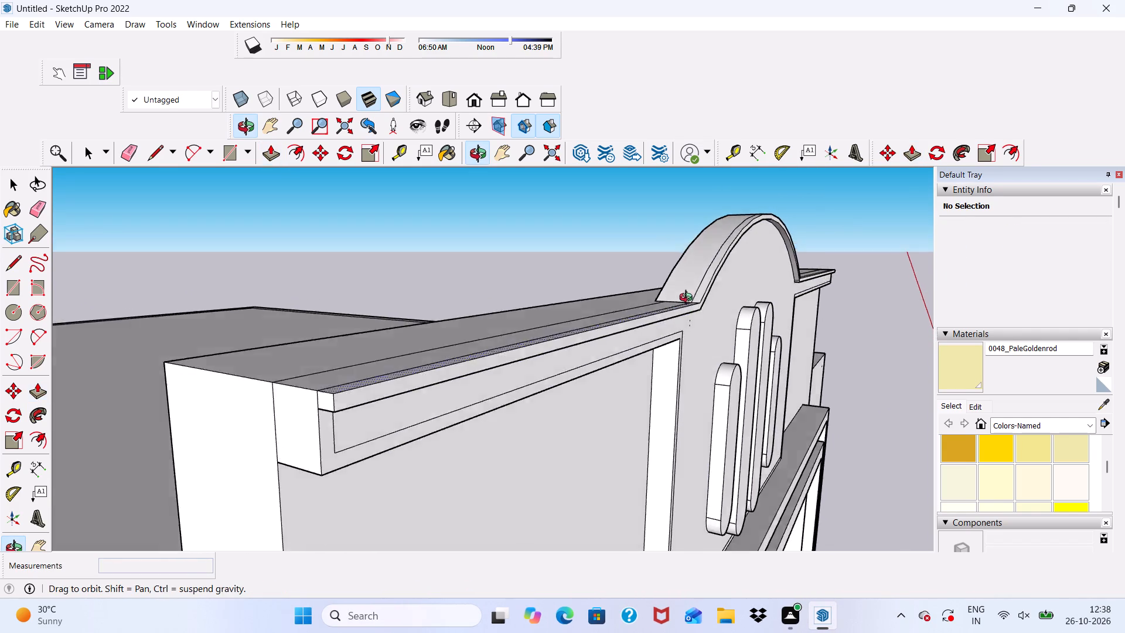
{"action": "middle_click_drag", "start_coordinate": [688, 299], "coordinate": [623, 222]}
{"action": "scroll", "coordinate": [738, 295], "scroll_direction": "down", "scroll_amount": 5}
{"action": "scroll", "coordinate": [808, 409], "scroll_direction": "up", "scroll_amount": 1}
{"action": "middle_click_drag", "start_coordinate": [813, 418], "coordinate": [696, 458]}
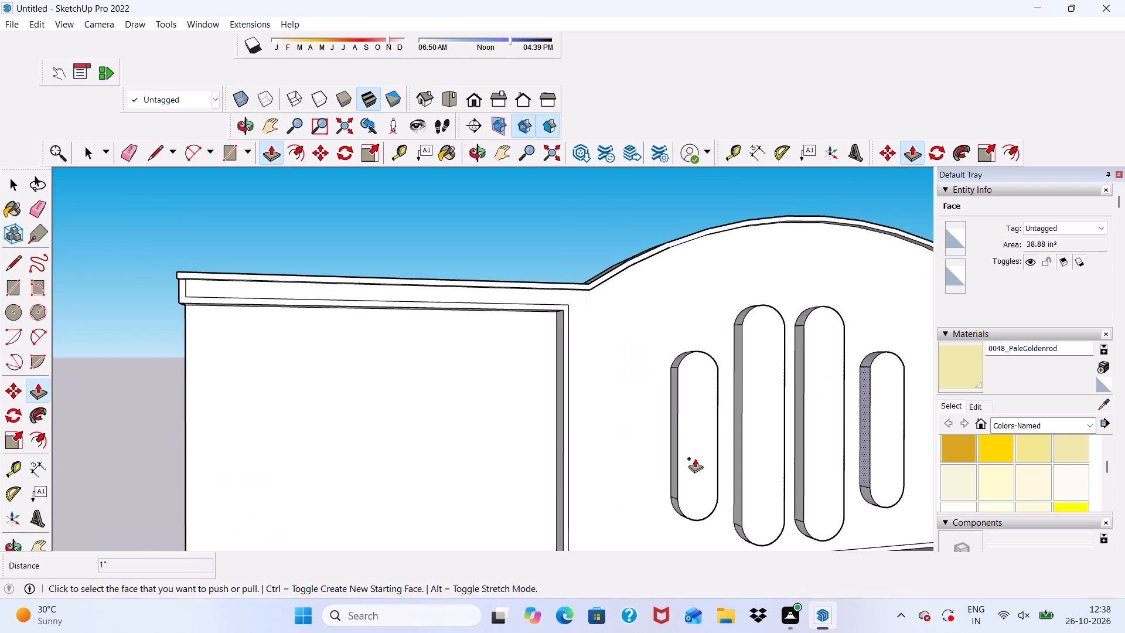
{"action": "left_click", "coordinate": [121, 155]}
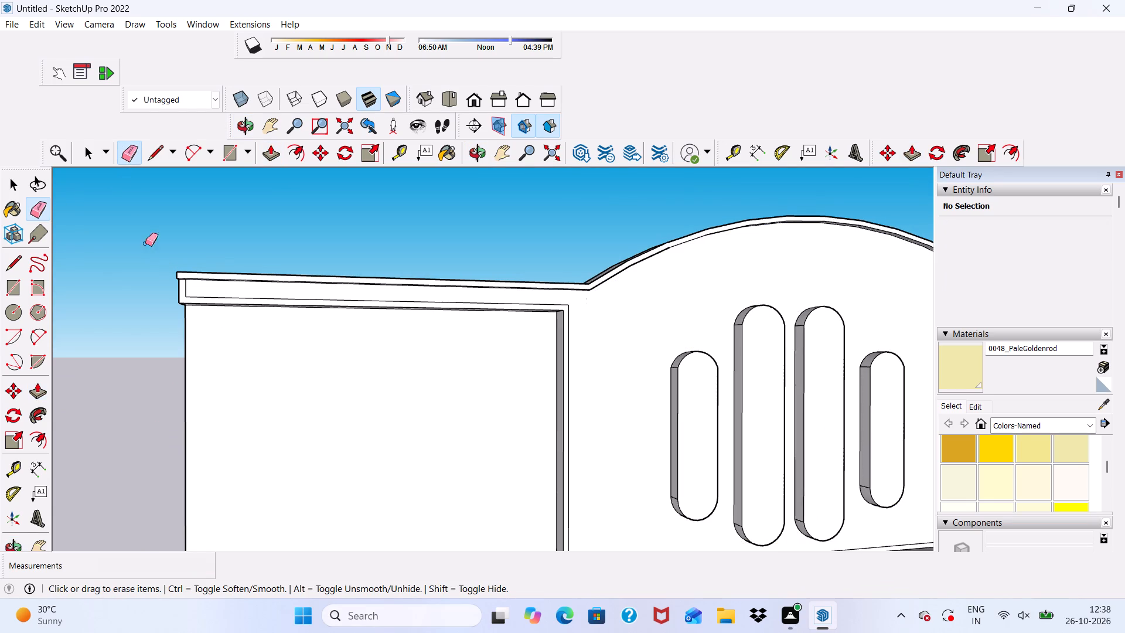
{"action": "scroll", "coordinate": [154, 247], "scroll_direction": "up", "scroll_amount": 4}
{"action": "scroll", "coordinate": [167, 264], "scroll_direction": "down", "scroll_amount": 2}
{"action": "scroll", "coordinate": [207, 339], "scroll_direction": "up", "scroll_amount": 1}
{"action": "scroll", "coordinate": [205, 239], "scroll_direction": "down", "scroll_amount": 5}
{"action": "scroll", "coordinate": [270, 388], "scroll_direction": "up", "scroll_amount": 3}
{"action": "scroll", "coordinate": [214, 277], "scroll_direction": "down", "scroll_amount": 2}
{"action": "scroll", "coordinate": [209, 270], "scroll_direction": "up", "scroll_amount": 7}
{"action": "scroll", "coordinate": [244, 291], "scroll_direction": "down", "scroll_amount": 2}
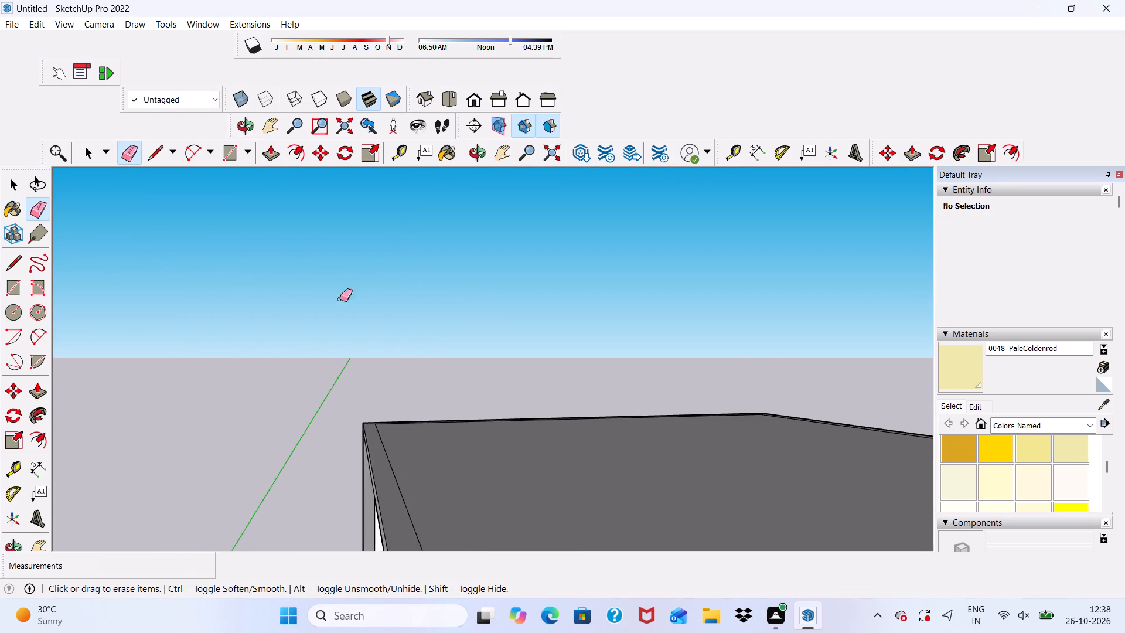
{"action": "scroll", "coordinate": [340, 299], "scroll_direction": "down", "scroll_amount": 4}
{"action": "scroll", "coordinate": [410, 301], "scroll_direction": "up", "scroll_amount": 17}
{"action": "left_click_drag", "start_coordinate": [416, 302], "coordinate": [433, 311]}
{"action": "left_click", "coordinate": [414, 297]}
{"action": "scroll", "coordinate": [411, 294], "scroll_direction": "down", "scroll_amount": 5}
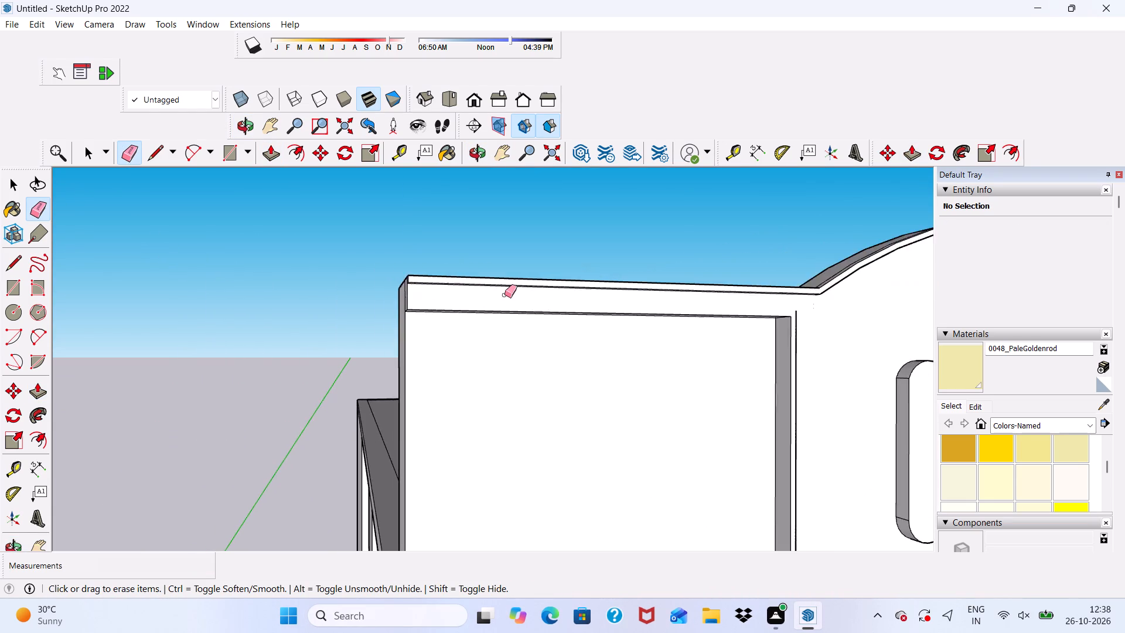
Erase the leftover vertical offset line beside the left recessed panel and the offset line along the arched panel's base.
{"action": "scroll", "coordinate": [504, 295], "scroll_direction": "down", "scroll_amount": 7}
{"action": "scroll", "coordinate": [628, 318], "scroll_direction": "up", "scroll_amount": 20}
{"action": "left_click_drag", "start_coordinate": [584, 287], "coordinate": [596, 307]}
{"action": "scroll", "coordinate": [579, 267], "scroll_direction": "down", "scroll_amount": 12}
{"action": "scroll", "coordinate": [649, 520], "scroll_direction": "up", "scroll_amount": 7}
{"action": "scroll", "coordinate": [656, 497], "scroll_direction": "down", "scroll_amount": 7}
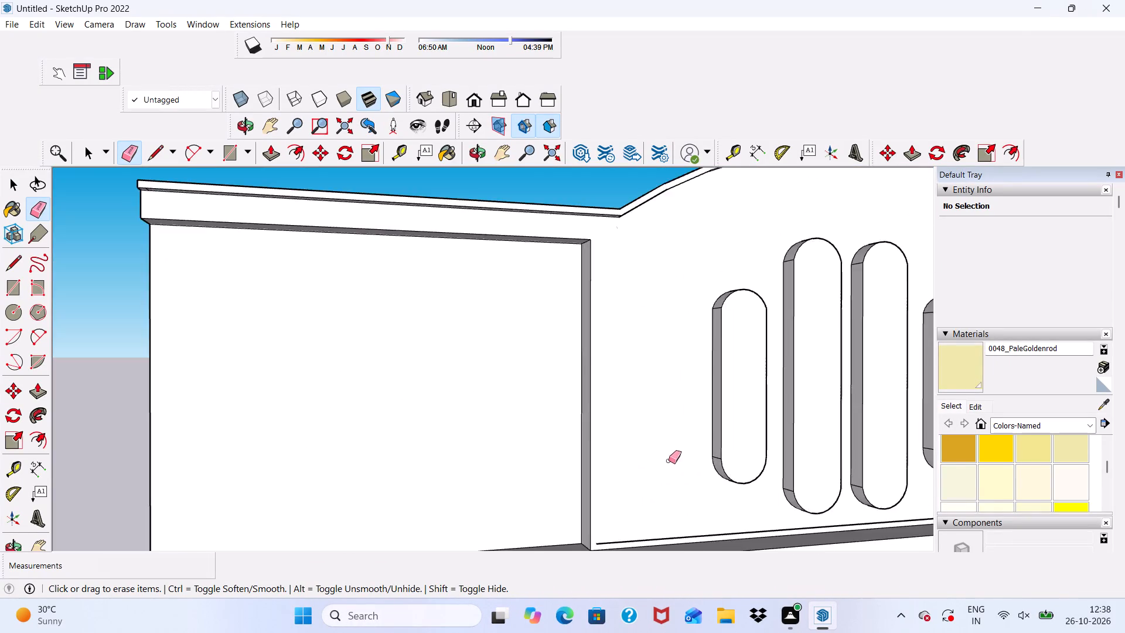
{"action": "scroll", "coordinate": [669, 461], "scroll_direction": "down", "scroll_amount": 2}
{"action": "scroll", "coordinate": [659, 537], "scroll_direction": "up", "scroll_amount": 13}
{"action": "left_click", "coordinate": [651, 511]}
{"action": "scroll", "coordinate": [495, 509], "scroll_direction": "down", "scroll_amount": 5}
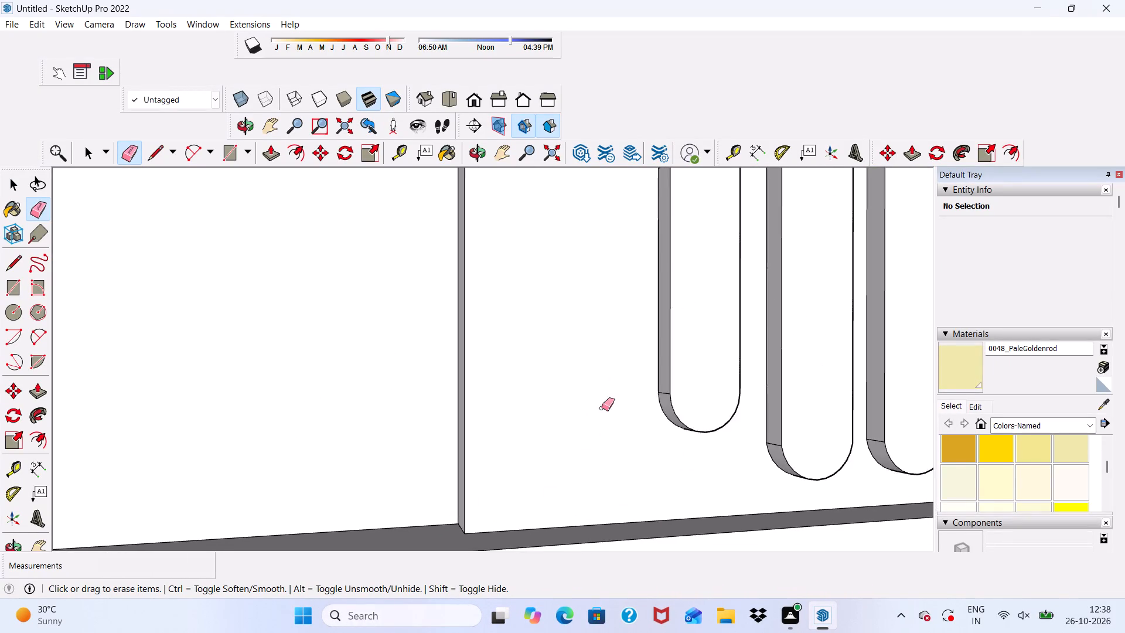
Erase the leftover offset lines beside the right recessed panel and along the right ledge's lower edge.
{"action": "scroll", "coordinate": [602, 408], "scroll_direction": "down", "scroll_amount": 11}
{"action": "scroll", "coordinate": [889, 298], "scroll_direction": "up", "scroll_amount": 11}
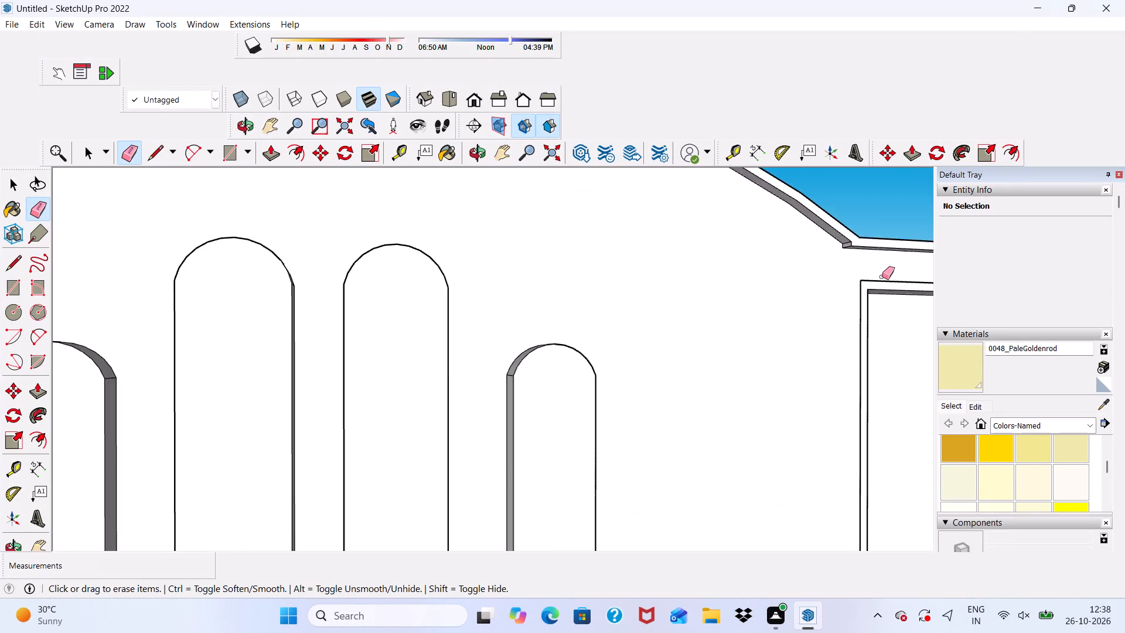
{"action": "scroll", "coordinate": [882, 277], "scroll_direction": "up", "scroll_amount": 6}
{"action": "left_click_drag", "start_coordinate": [881, 281], "coordinate": [885, 290]}
{"action": "left_click_drag", "start_coordinate": [843, 285], "coordinate": [836, 297]}
{"action": "left_click_drag", "start_coordinate": [838, 302], "coordinate": [843, 316]}
{"action": "left_click_drag", "start_coordinate": [846, 317], "coordinate": [849, 327]}
{"action": "scroll", "coordinate": [689, 347], "scroll_direction": "down", "scroll_amount": 7}
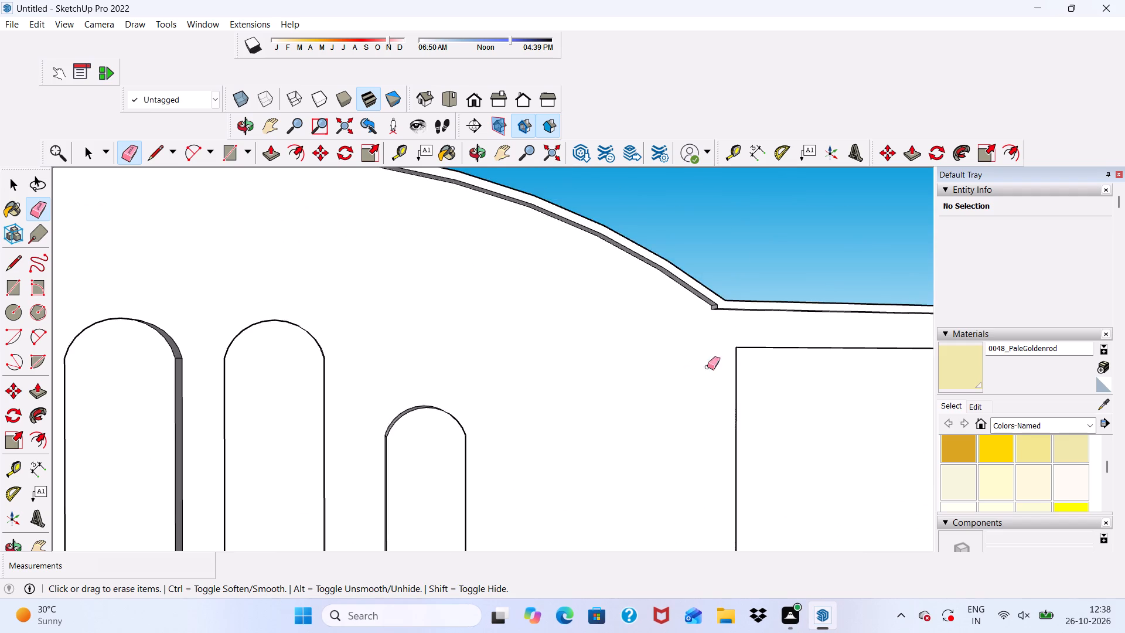
Erase the short leftover vertical offset line at the right ledge's outer end.
{"action": "scroll", "coordinate": [664, 371], "scroll_direction": "down", "scroll_amount": 16}
{"action": "middle_click_drag", "start_coordinate": [685, 422], "coordinate": [658, 414]}
{"action": "scroll", "coordinate": [912, 423], "scroll_direction": "up", "scroll_amount": 6}
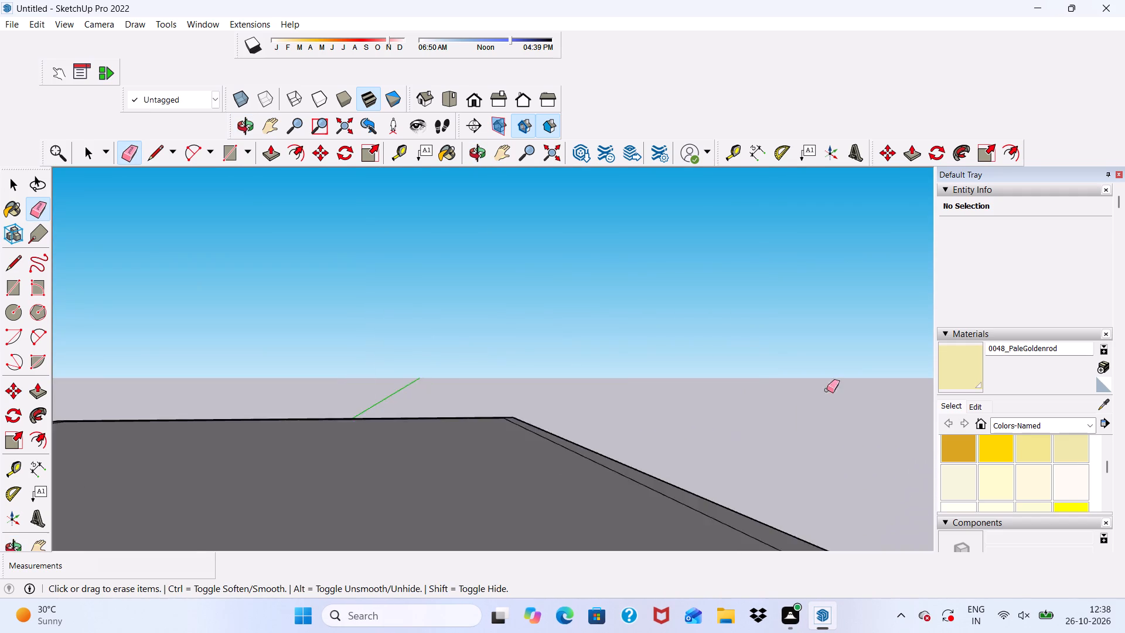
{"action": "scroll", "coordinate": [783, 390], "scroll_direction": "down", "scroll_amount": 4}
{"action": "scroll", "coordinate": [619, 352], "scroll_direction": "up", "scroll_amount": 5}
{"action": "scroll", "coordinate": [587, 350], "scroll_direction": "down", "scroll_amount": 5}
{"action": "scroll", "coordinate": [463, 391], "scroll_direction": "up", "scroll_amount": 4}
{"action": "scroll", "coordinate": [597, 363], "scroll_direction": "up", "scroll_amount": 4}
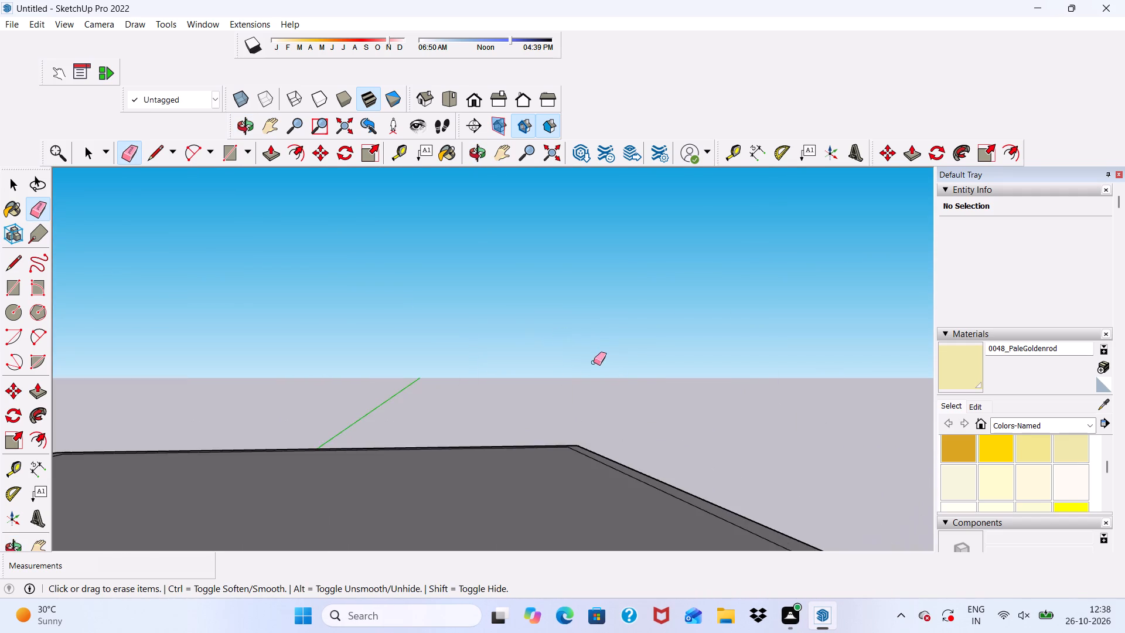
{"action": "scroll", "coordinate": [504, 380], "scroll_direction": "down", "scroll_amount": 7}
{"action": "scroll", "coordinate": [465, 404], "scroll_direction": "up", "scroll_amount": 7}
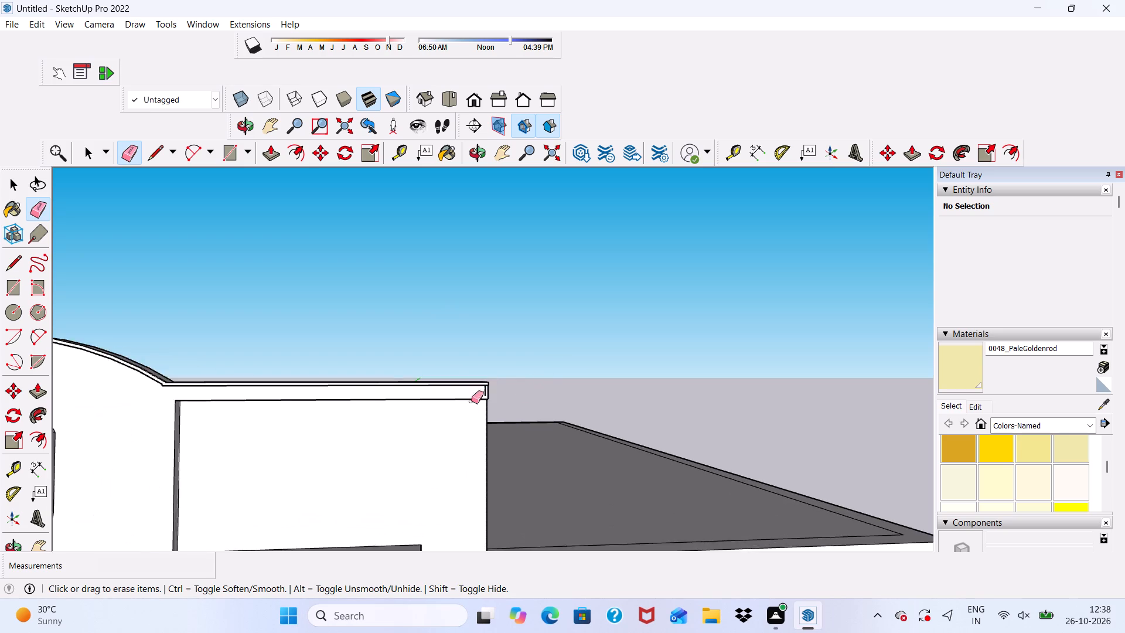
{"action": "scroll", "coordinate": [471, 401], "scroll_direction": "up", "scroll_amount": 13}
{"action": "scroll", "coordinate": [458, 412], "scroll_direction": "down", "scroll_amount": 10}
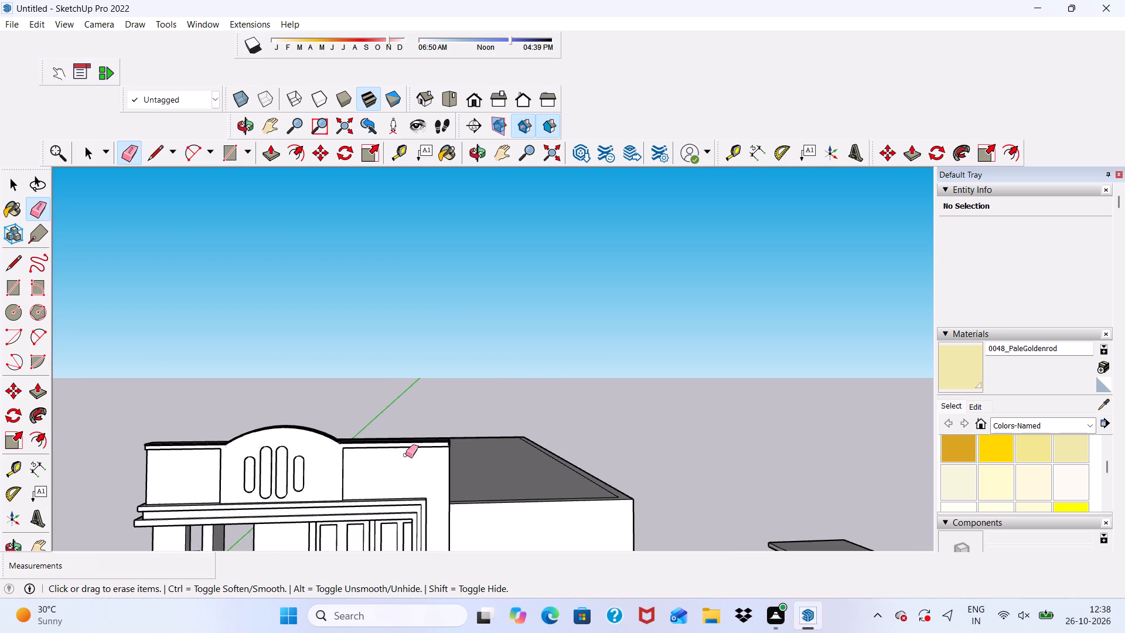
{"action": "scroll", "coordinate": [404, 475], "scroll_direction": "up", "scroll_amount": 5}
{"action": "scroll", "coordinate": [459, 418], "scroll_direction": "up", "scroll_amount": 15}
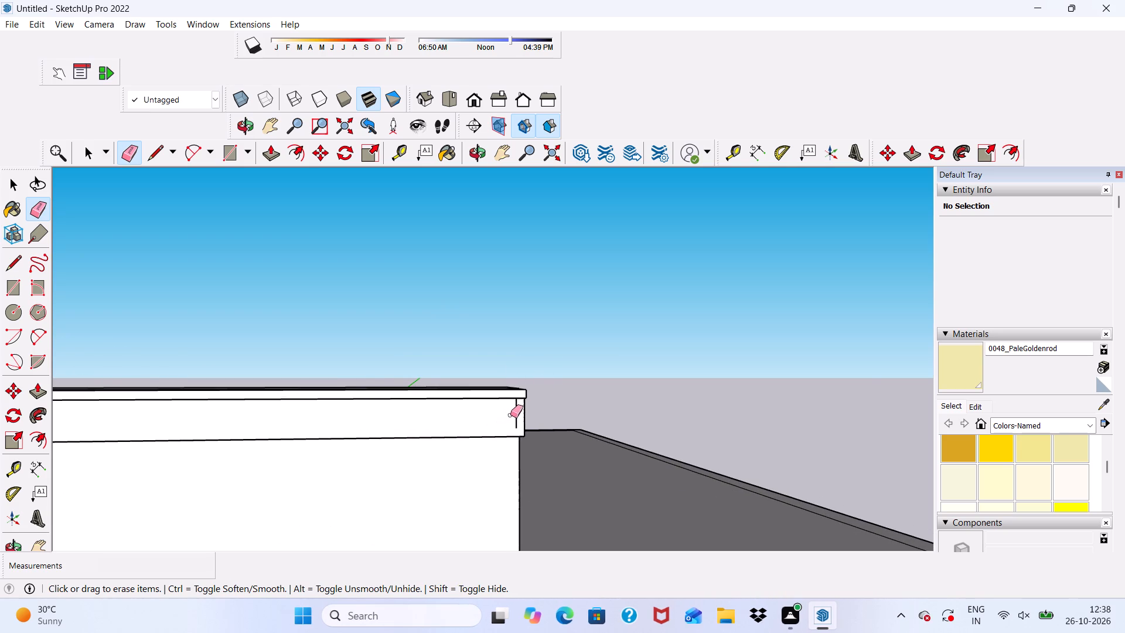
{"action": "left_click_drag", "start_coordinate": [512, 415], "coordinate": [517, 429]}
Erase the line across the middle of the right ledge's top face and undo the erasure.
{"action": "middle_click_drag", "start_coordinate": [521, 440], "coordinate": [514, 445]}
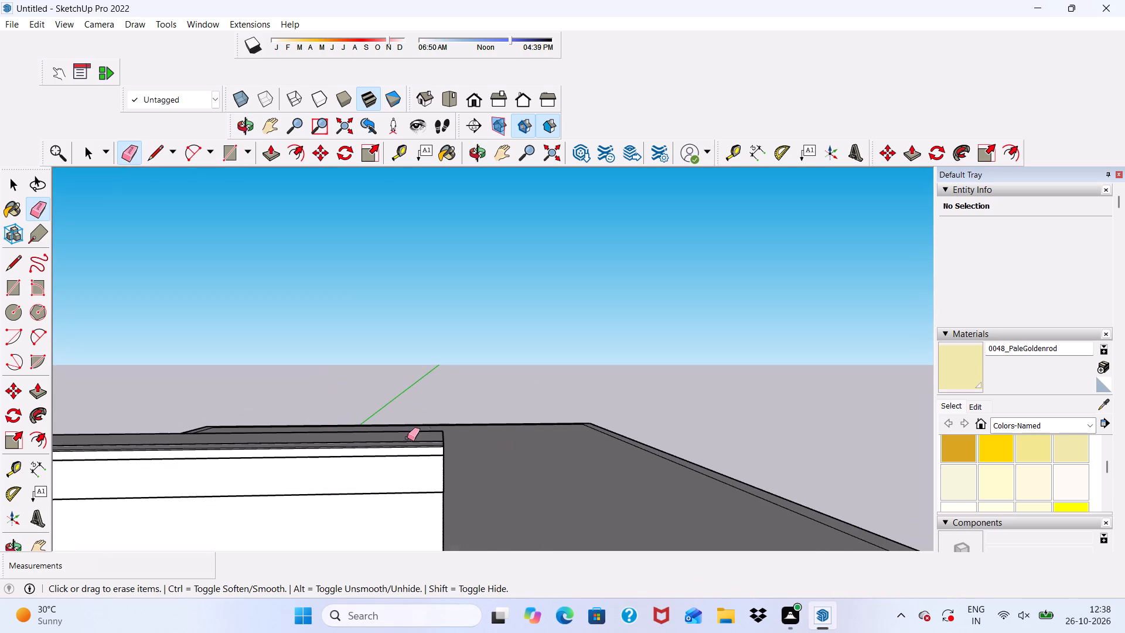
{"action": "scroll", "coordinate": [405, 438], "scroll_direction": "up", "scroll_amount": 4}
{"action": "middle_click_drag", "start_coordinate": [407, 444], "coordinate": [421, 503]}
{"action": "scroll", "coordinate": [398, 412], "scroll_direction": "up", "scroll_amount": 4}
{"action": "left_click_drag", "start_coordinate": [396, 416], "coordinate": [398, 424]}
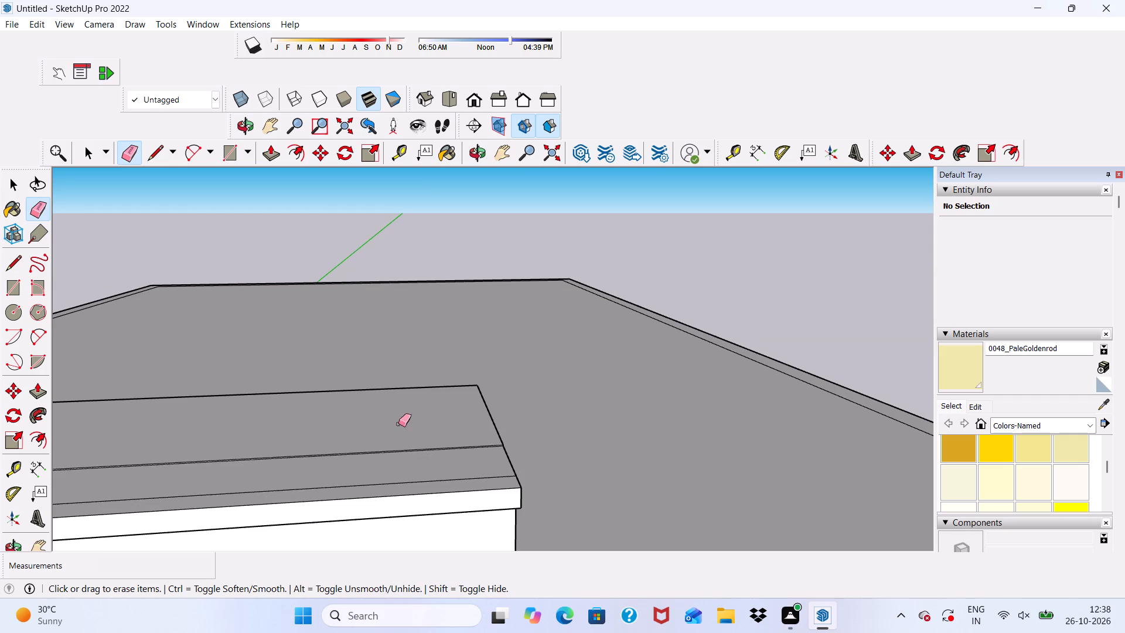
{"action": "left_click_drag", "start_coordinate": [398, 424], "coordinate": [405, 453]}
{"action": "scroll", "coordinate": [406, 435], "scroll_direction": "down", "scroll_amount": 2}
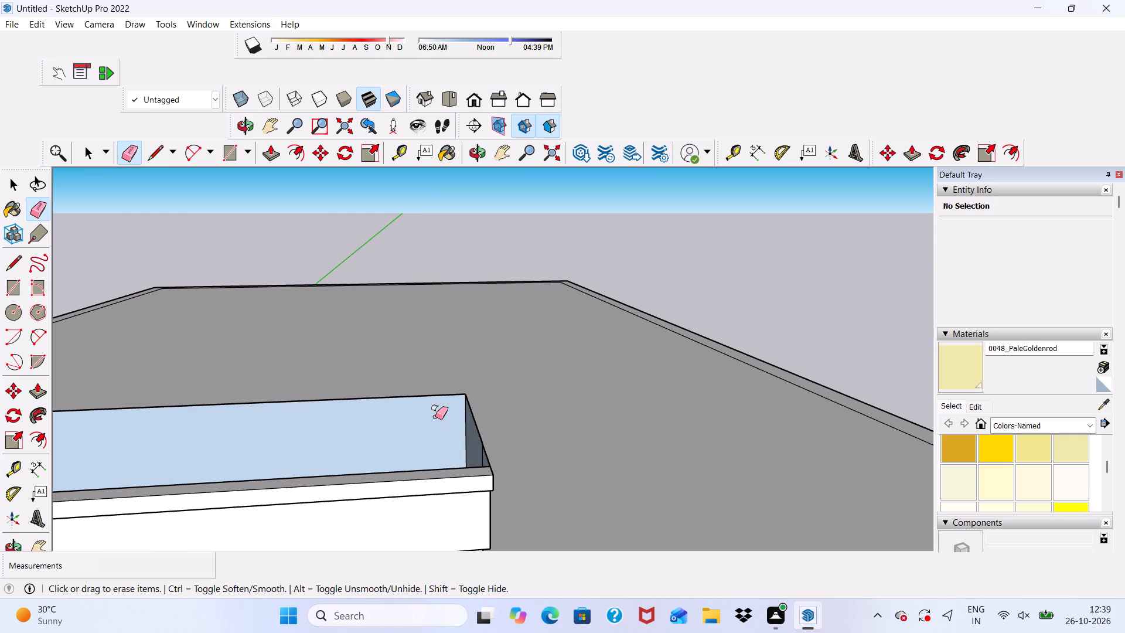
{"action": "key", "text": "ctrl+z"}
Erase the leftover line running along the front of the right ledge's top face.
{"action": "scroll", "coordinate": [422, 444], "scroll_direction": "up", "scroll_amount": 3}
{"action": "left_click_drag", "start_coordinate": [424, 475], "coordinate": [426, 479]}
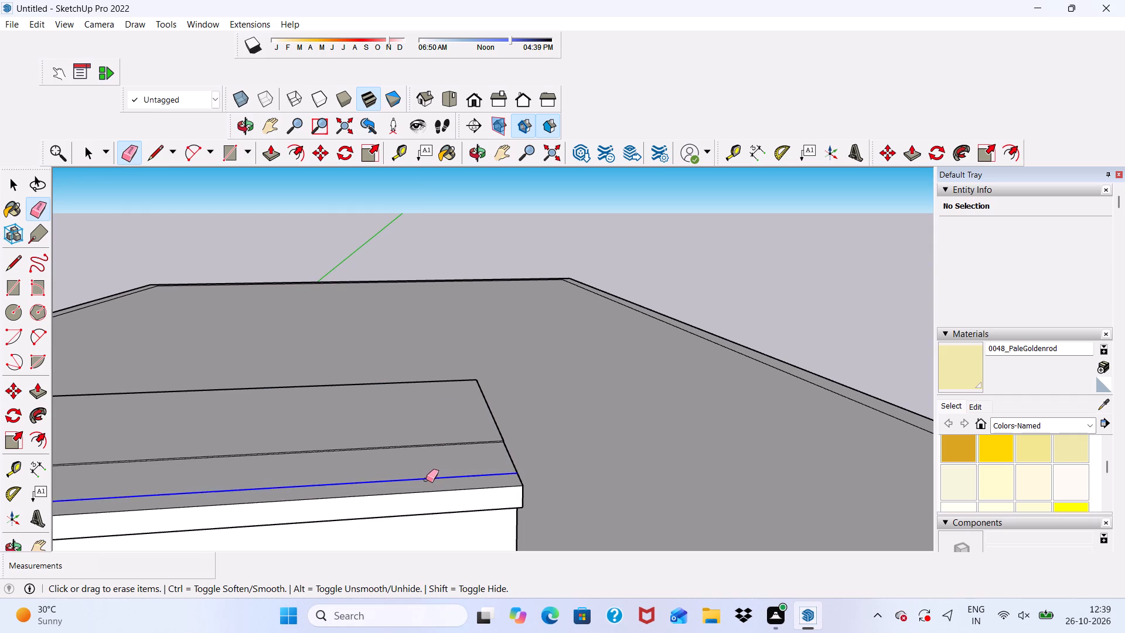
{"action": "left_click_drag", "start_coordinate": [426, 479], "coordinate": [427, 480]}
Erase the two leftover lines running along the left ledge's top face near its front edge.
{"action": "scroll", "coordinate": [428, 379], "scroll_direction": "down", "scroll_amount": 8}
{"action": "middle_click_drag", "start_coordinate": [496, 435], "coordinate": [585, 338]}
{"action": "scroll", "coordinate": [594, 335], "scroll_direction": "up", "scroll_amount": 1}
{"action": "scroll", "coordinate": [599, 322], "scroll_direction": "down", "scroll_amount": 2}
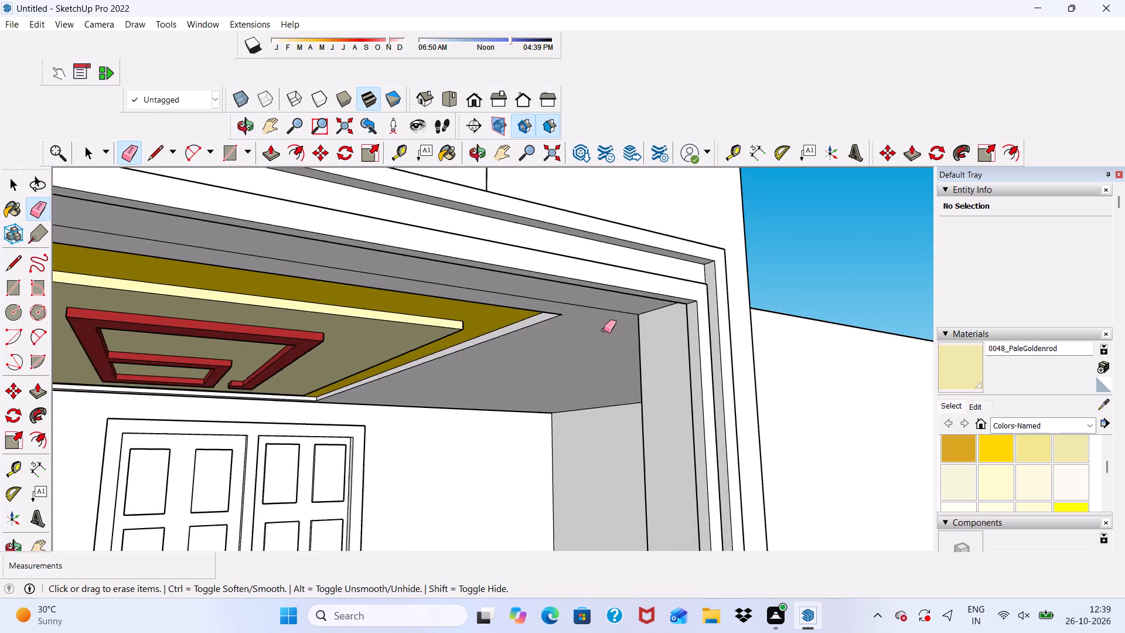
{"action": "scroll", "coordinate": [604, 330], "scroll_direction": "down", "scroll_amount": 8}
{"action": "scroll", "coordinate": [349, 261], "scroll_direction": "down", "scroll_amount": 3}
{"action": "scroll", "coordinate": [378, 203], "scroll_direction": "up", "scroll_amount": 3}
{"action": "middle_click_drag", "start_coordinate": [387, 216], "coordinate": [406, 247]}
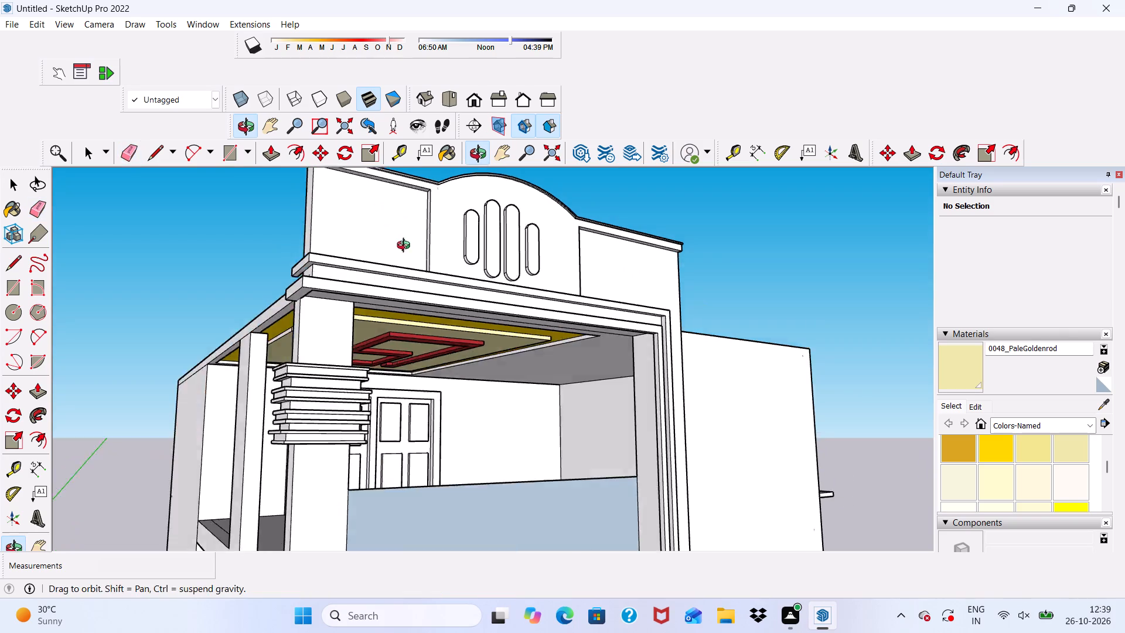
{"action": "middle_click_drag", "start_coordinate": [406, 247], "coordinate": [408, 387]}
{"action": "scroll", "coordinate": [342, 241], "scroll_direction": "up", "scroll_amount": 3}
{"action": "scroll", "coordinate": [339, 251], "scroll_direction": "down", "scroll_amount": 2}
{"action": "scroll", "coordinate": [333, 323], "scroll_direction": "up", "scroll_amount": 9}
{"action": "scroll", "coordinate": [257, 281], "scroll_direction": "down", "scroll_amount": 2}
{"action": "scroll", "coordinate": [258, 288], "scroll_direction": "up", "scroll_amount": 6}
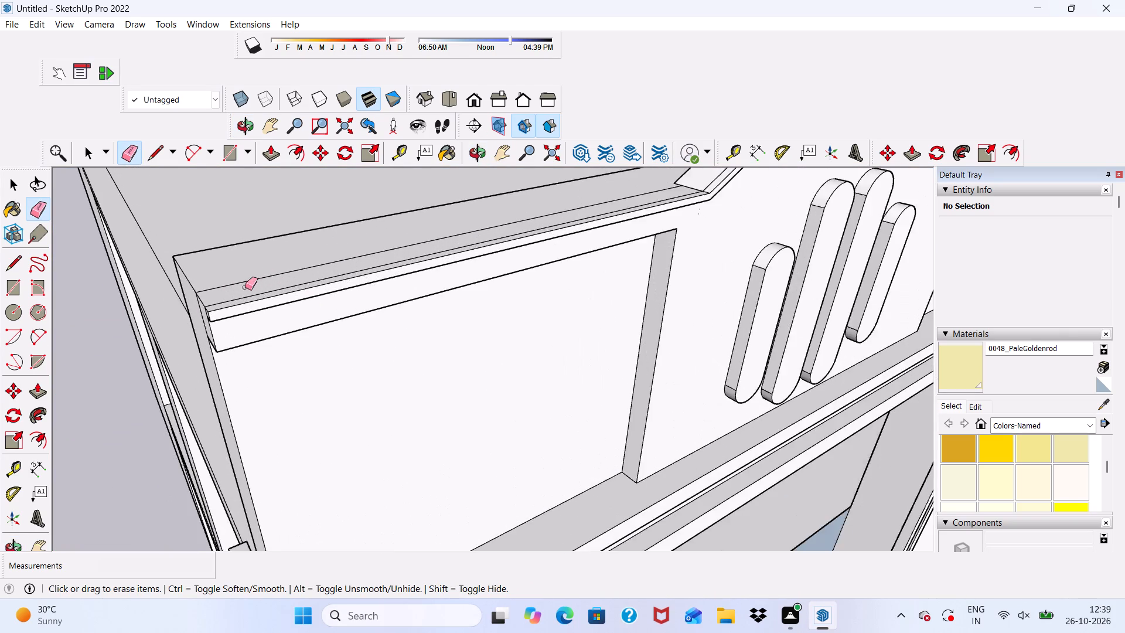
{"action": "scroll", "coordinate": [245, 287], "scroll_direction": "up", "scroll_amount": 13}
{"action": "left_click", "coordinate": [214, 318]}
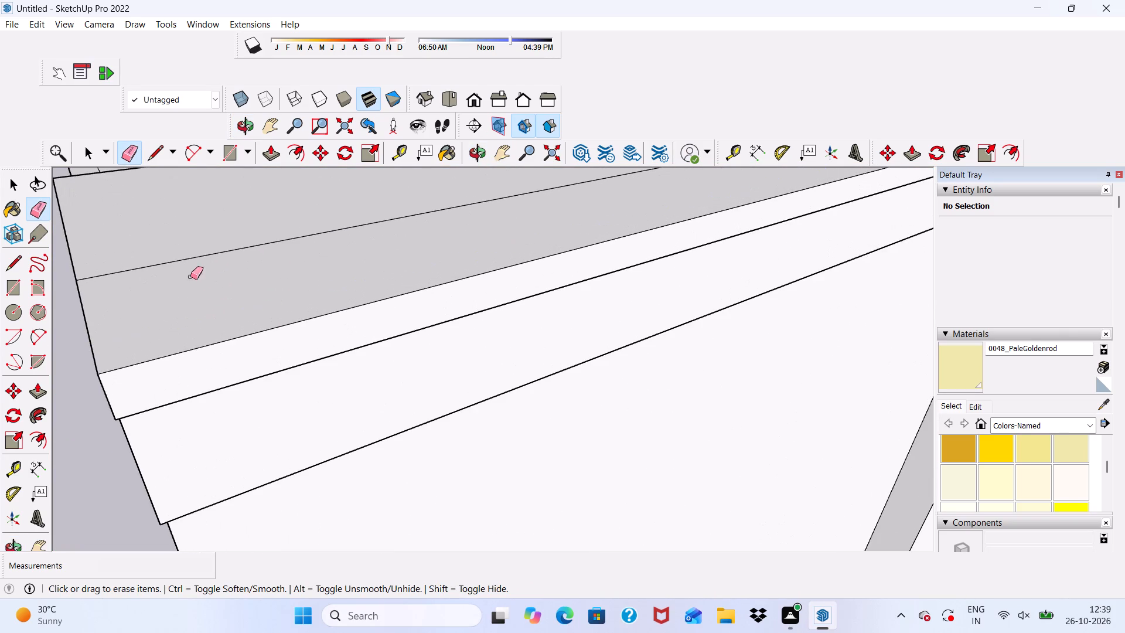
{"action": "left_click", "coordinate": [173, 257]}
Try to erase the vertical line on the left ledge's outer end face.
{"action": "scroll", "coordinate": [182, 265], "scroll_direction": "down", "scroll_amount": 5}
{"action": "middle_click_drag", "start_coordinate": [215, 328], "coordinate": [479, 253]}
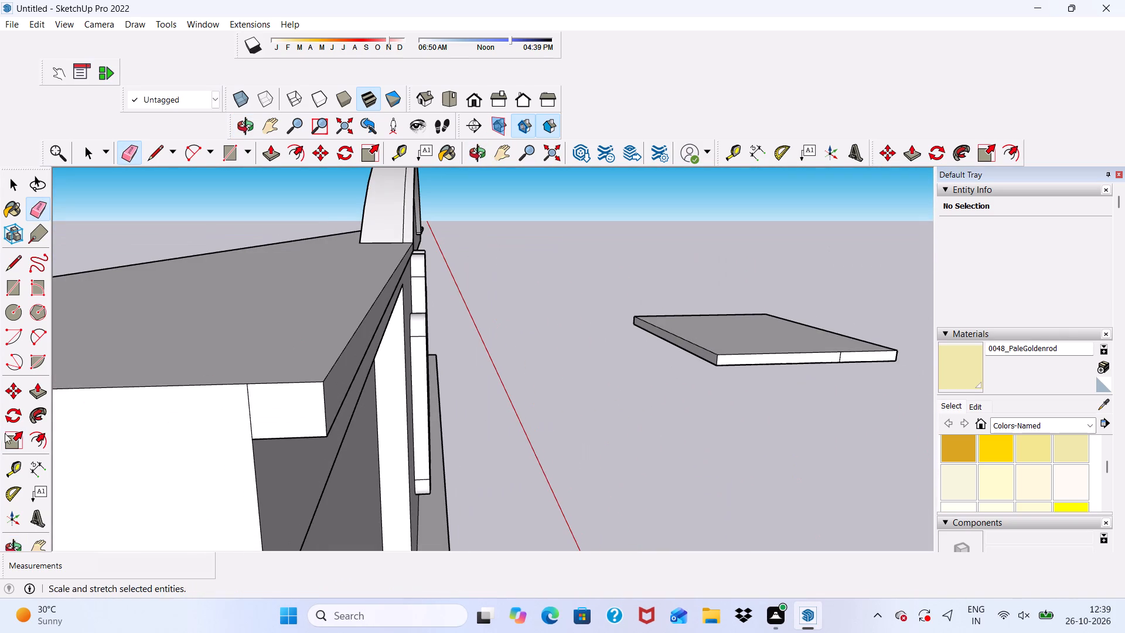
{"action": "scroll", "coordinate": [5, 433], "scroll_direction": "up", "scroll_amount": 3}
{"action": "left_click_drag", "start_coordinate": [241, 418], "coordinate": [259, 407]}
Examine the parapet's front, left end and the underside of its raised top border for remaining flaws.
{"action": "scroll", "coordinate": [267, 397], "scroll_direction": "down", "scroll_amount": 3}
{"action": "middle_click_drag", "start_coordinate": [310, 425], "coordinate": [106, 386]}
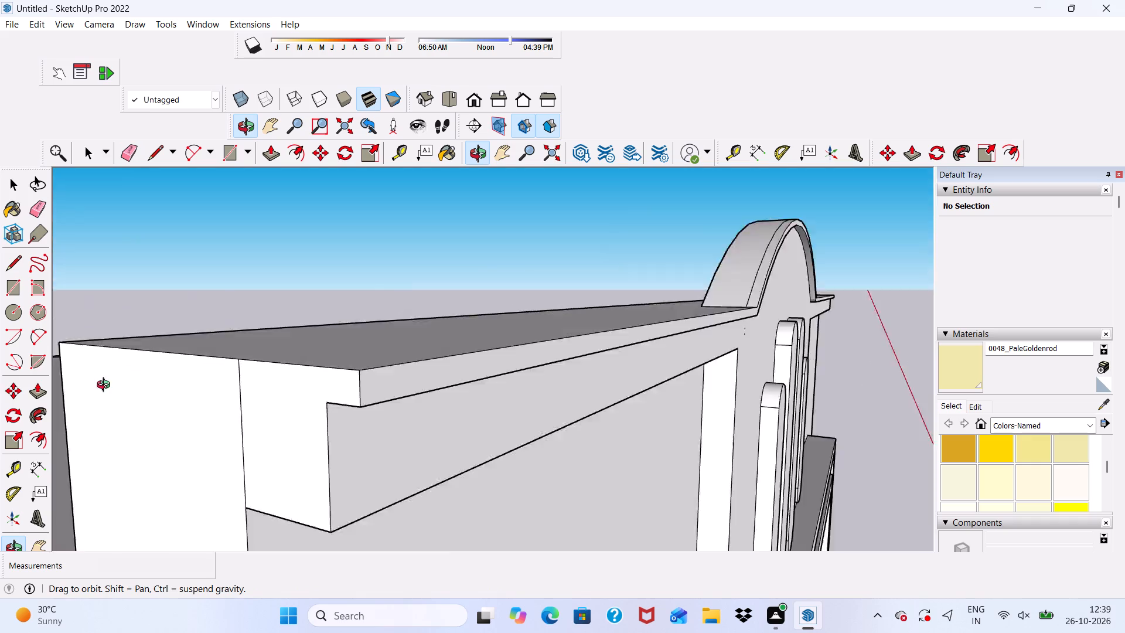
{"action": "middle_click_drag", "start_coordinate": [106, 386], "coordinate": [0, 382]}
{"action": "scroll", "coordinate": [91, 363], "scroll_direction": "up", "scroll_amount": 1}
{"action": "scroll", "coordinate": [173, 375], "scroll_direction": "down", "scroll_amount": 3}
{"action": "scroll", "coordinate": [354, 410], "scroll_direction": "up", "scroll_amount": 5}
{"action": "middle_click_drag", "start_coordinate": [356, 413], "coordinate": [504, 401]}
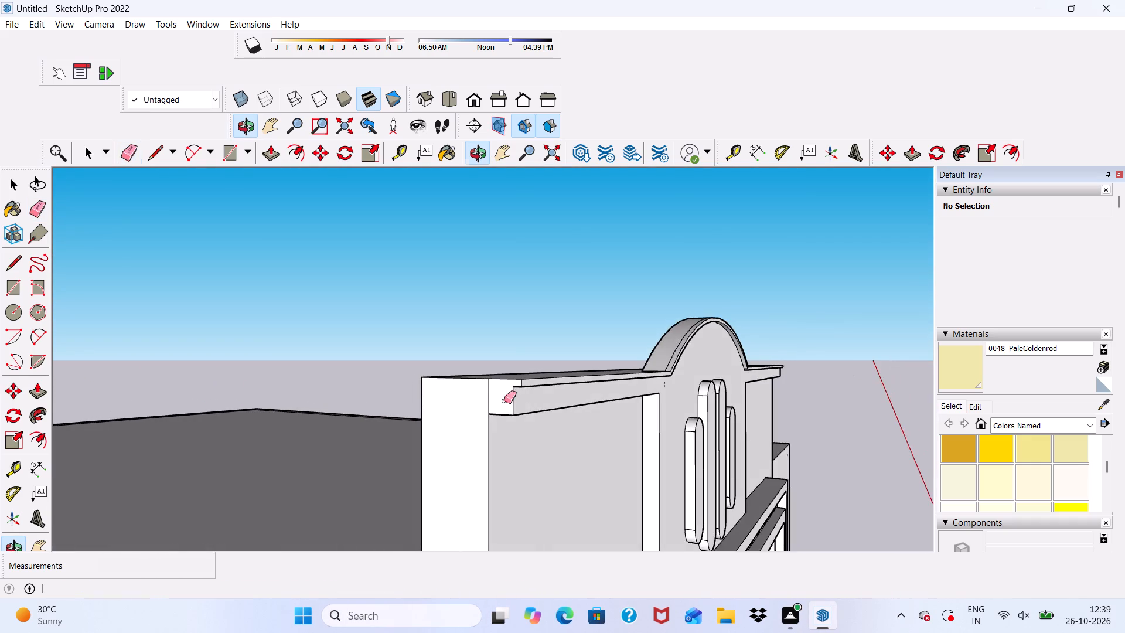
{"action": "scroll", "coordinate": [229, 373], "scroll_direction": "down", "scroll_amount": 5}
{"action": "middle_click_drag", "start_coordinate": [397, 400], "coordinate": [210, 404]}
{"action": "scroll", "coordinate": [220, 401], "scroll_direction": "up", "scroll_amount": 1}
{"action": "scroll", "coordinate": [398, 435], "scroll_direction": "up", "scroll_amount": 8}
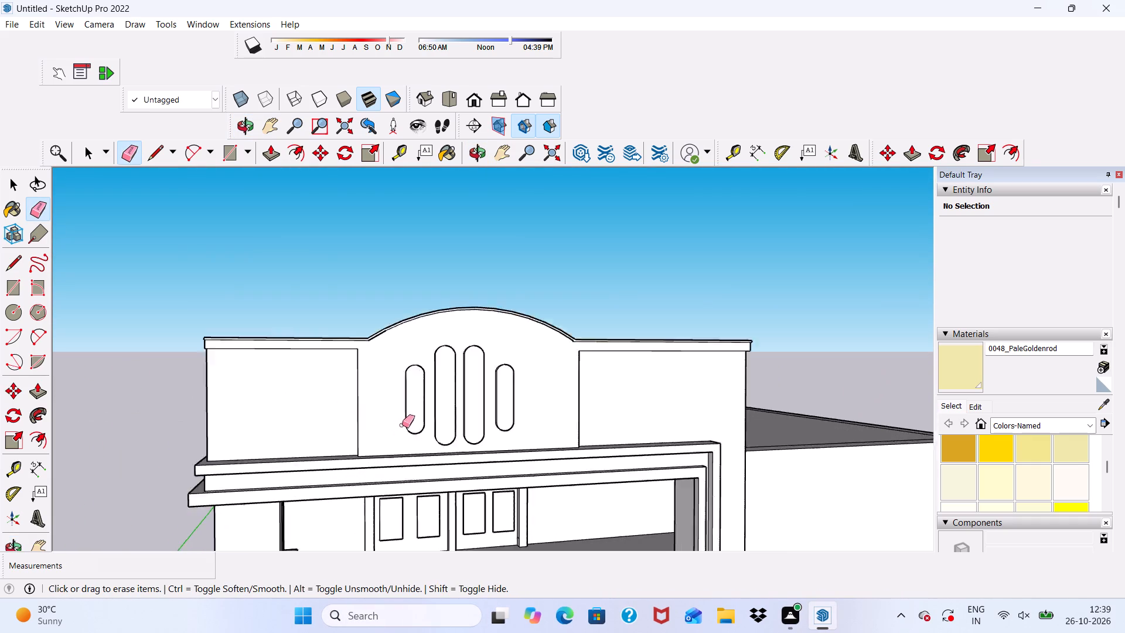
{"action": "scroll", "coordinate": [402, 425], "scroll_direction": "up", "scroll_amount": 2}
{"action": "middle_click_drag", "start_coordinate": [415, 455], "coordinate": [295, 393]}
{"action": "scroll", "coordinate": [338, 330], "scroll_direction": "down", "scroll_amount": 1}
{"action": "left_click", "coordinate": [285, 355]}
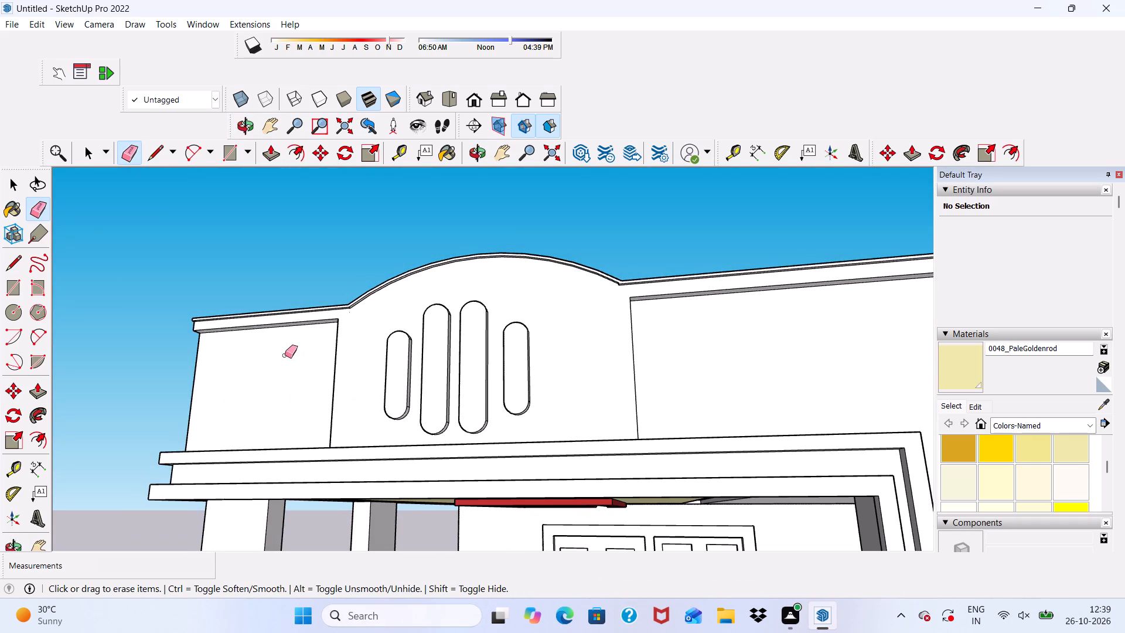
{"action": "key", "text": "space"}
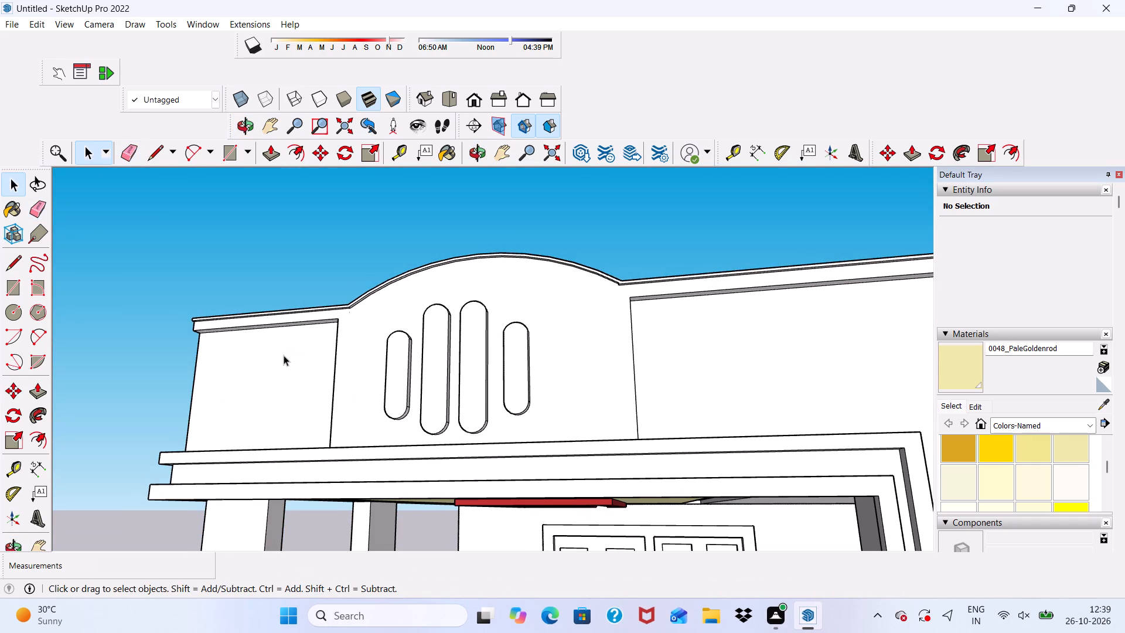
{"action": "scroll", "coordinate": [302, 321], "scroll_direction": "up", "scroll_amount": 6}
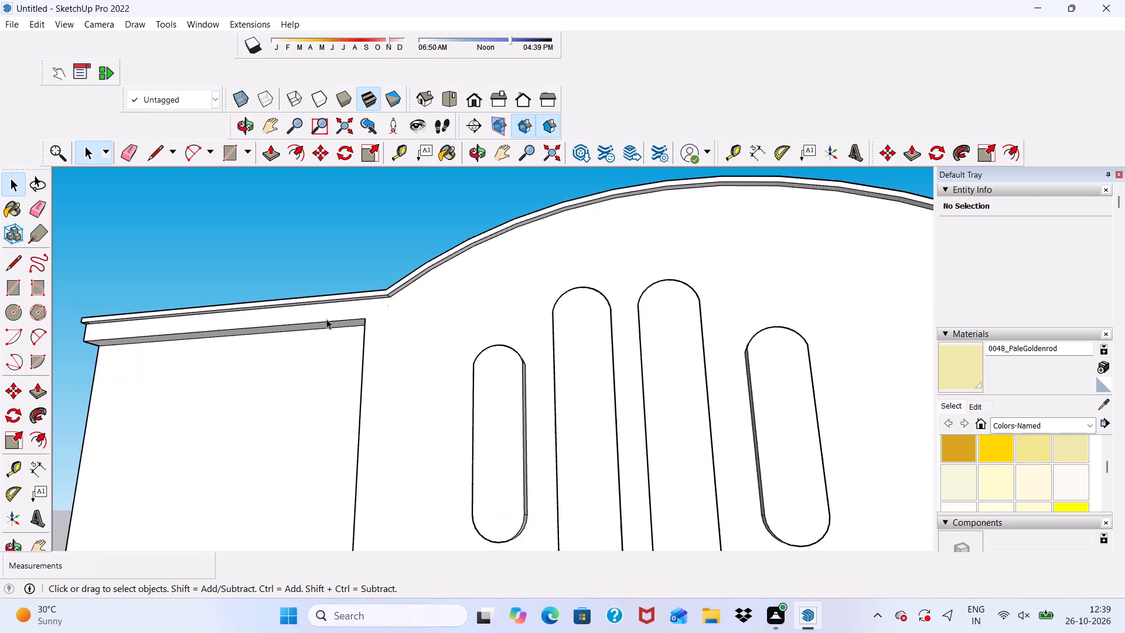
{"action": "scroll", "coordinate": [326, 319], "scroll_direction": "up", "scroll_amount": 6}
{"action": "scroll", "coordinate": [411, 277], "scroll_direction": "up", "scroll_amount": 5}
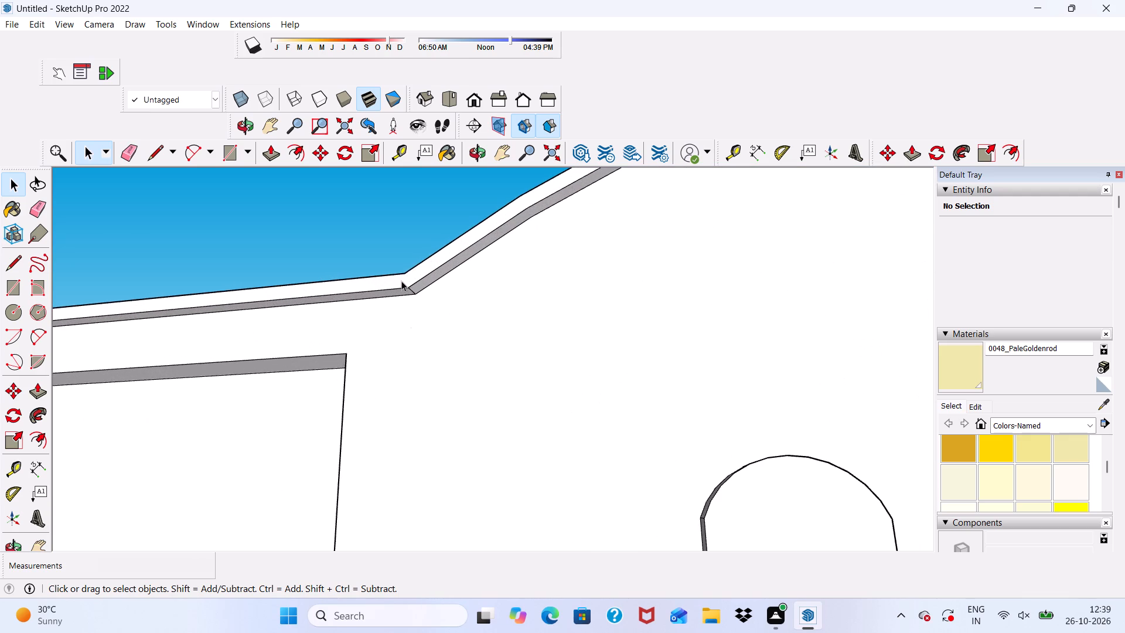
{"action": "scroll", "coordinate": [389, 301], "scroll_direction": "down", "scroll_amount": 6}
{"action": "middle_click_drag", "start_coordinate": [406, 326], "coordinate": [486, 413]}
{"action": "scroll", "coordinate": [486, 413], "scroll_direction": "down", "scroll_amount": 1}
{"action": "scroll", "coordinate": [480, 427], "scroll_direction": "up", "scroll_amount": 1}
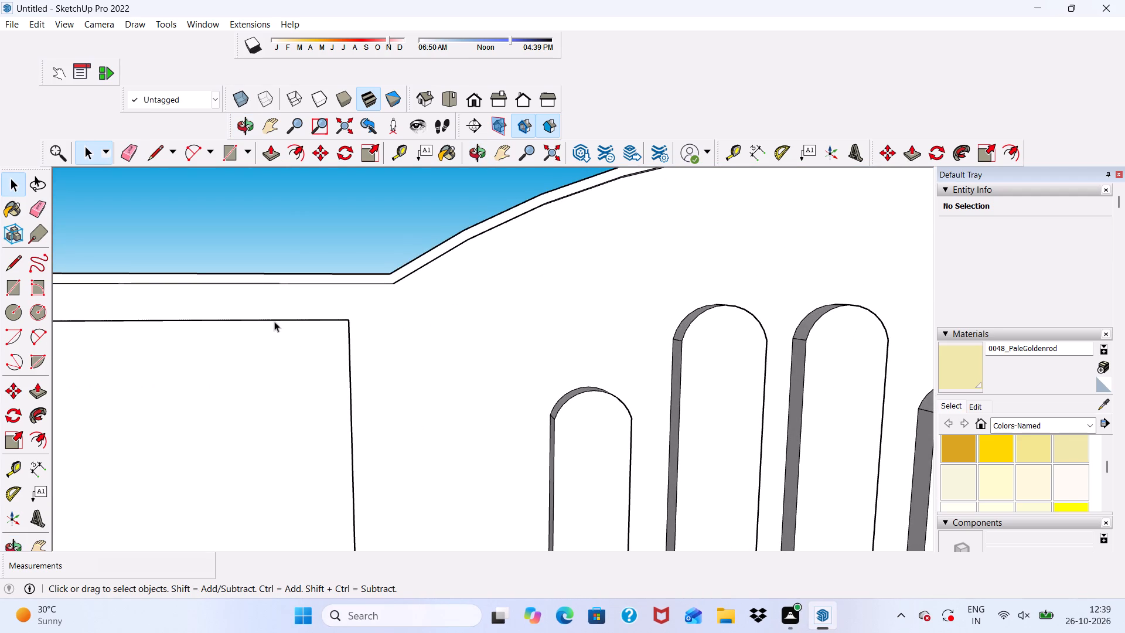
{"action": "middle_click_drag", "start_coordinate": [266, 304], "coordinate": [243, 199]}
{"action": "scroll", "coordinate": [268, 298], "scroll_direction": "up", "scroll_amount": 10}
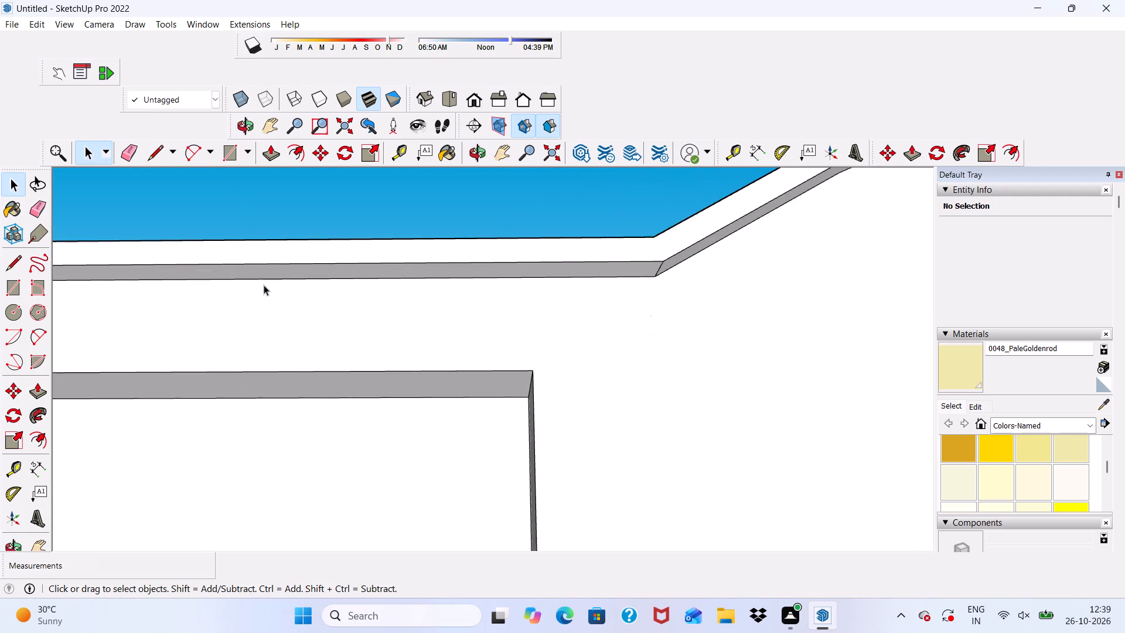
{"action": "scroll", "coordinate": [264, 285], "scroll_direction": "up", "scroll_amount": 6}
{"action": "scroll", "coordinate": [260, 271], "scroll_direction": "down", "scroll_amount": 16}
{"action": "scroll", "coordinate": [298, 325], "scroll_direction": "down", "scroll_amount": 4}
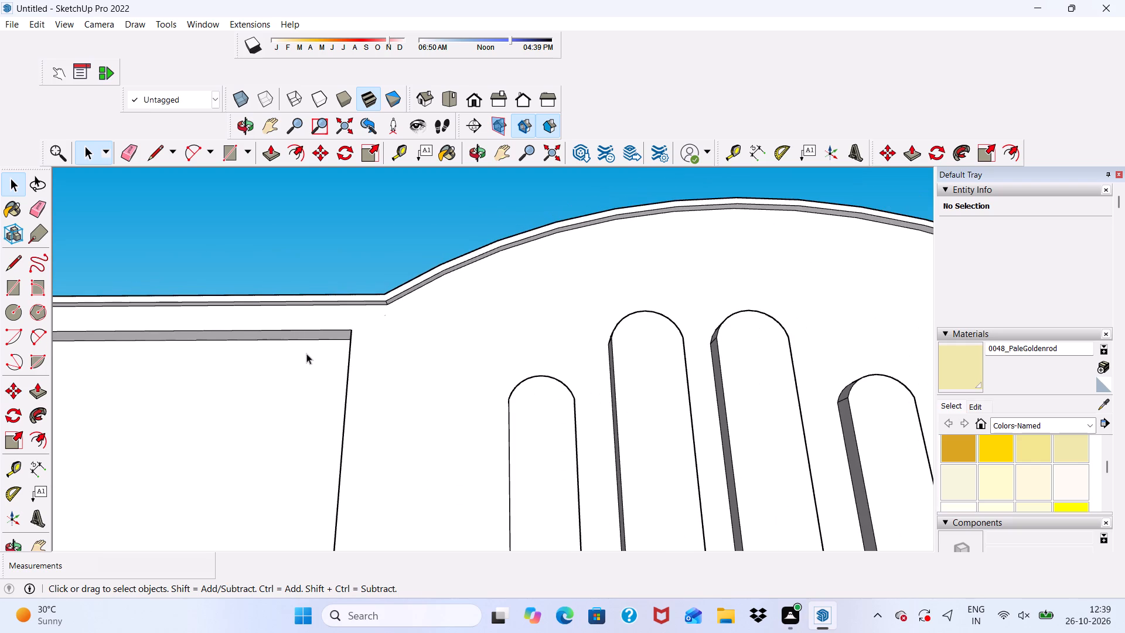
Push/Pull the underside of the left ledge's raised border strip down to the ledge's lower edge.
{"action": "scroll", "coordinate": [175, 309], "scroll_direction": "up", "scroll_amount": 8}
{"action": "scroll", "coordinate": [190, 304], "scroll_direction": "down", "scroll_amount": 3}
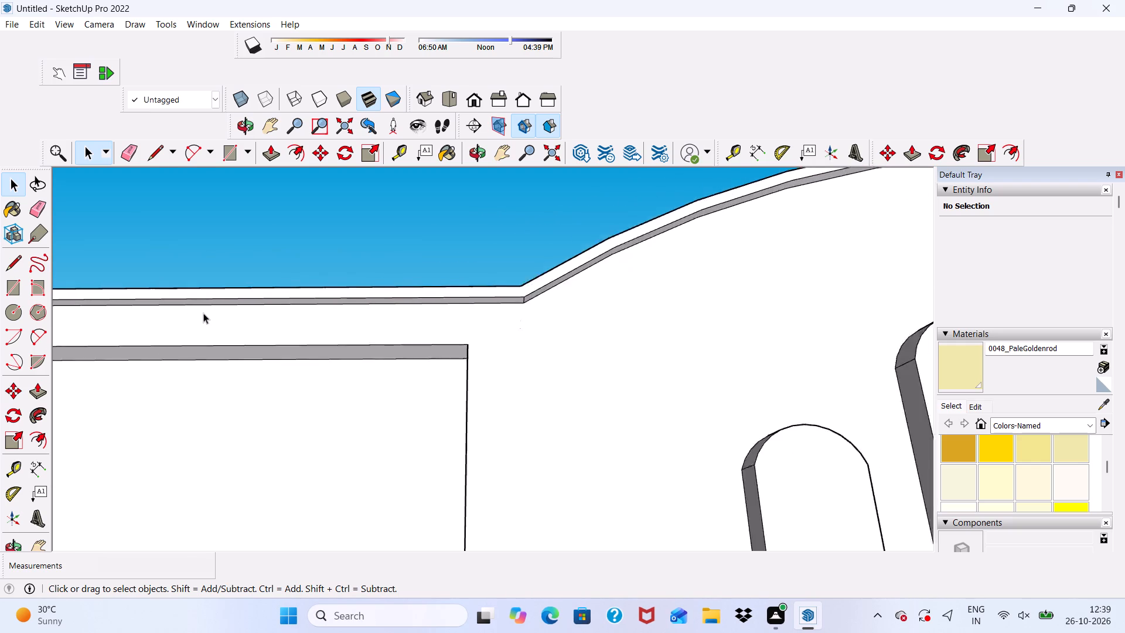
{"action": "scroll", "coordinate": [203, 313], "scroll_direction": "up", "scroll_amount": 14}
{"action": "left_click", "coordinate": [197, 280]}
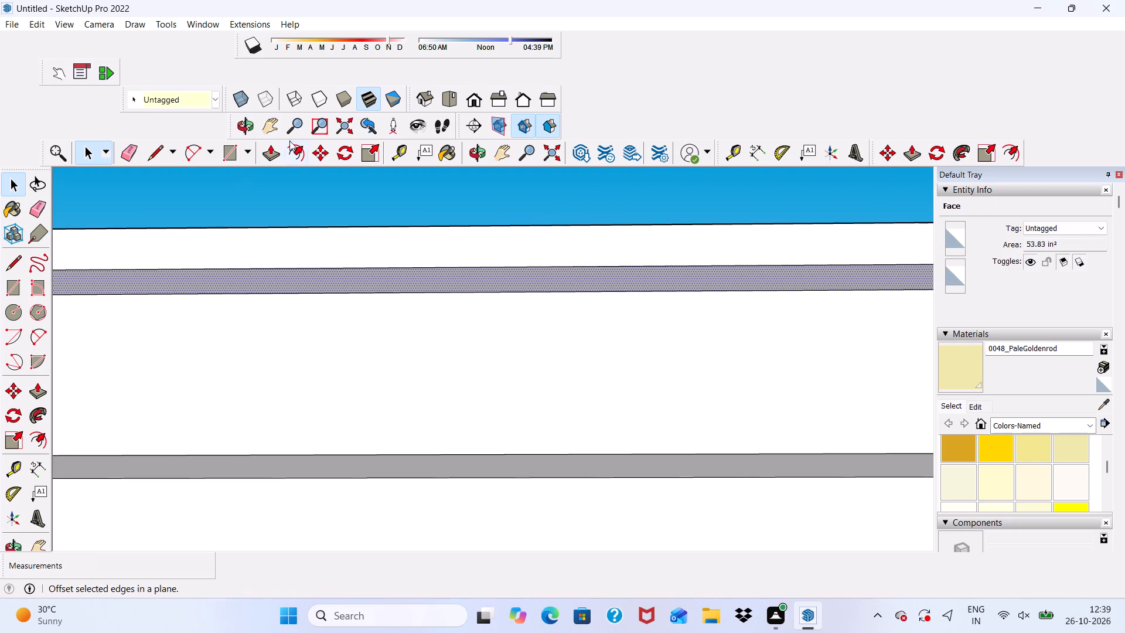
{"action": "left_click", "coordinate": [264, 159]}
{"action": "left_click_drag", "start_coordinate": [262, 268], "coordinate": [267, 270]}
{"action": "scroll", "coordinate": [301, 343], "scroll_direction": "down", "scroll_amount": 2}
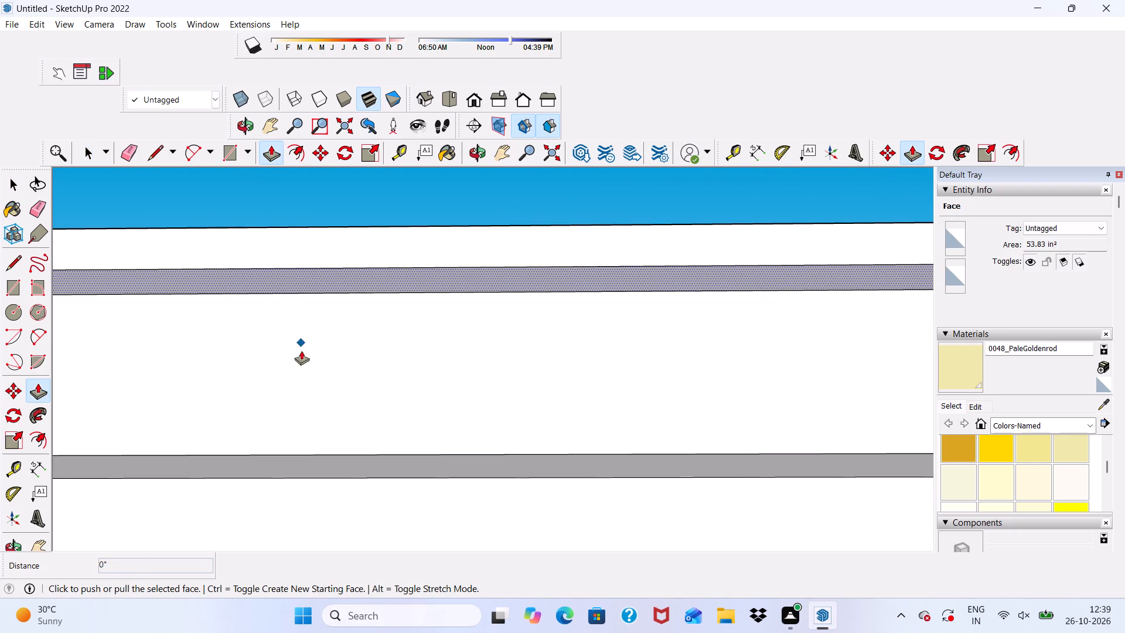
{"action": "scroll", "coordinate": [301, 350], "scroll_direction": "down", "scroll_amount": 2}
{"action": "left_click", "coordinate": [278, 301]}
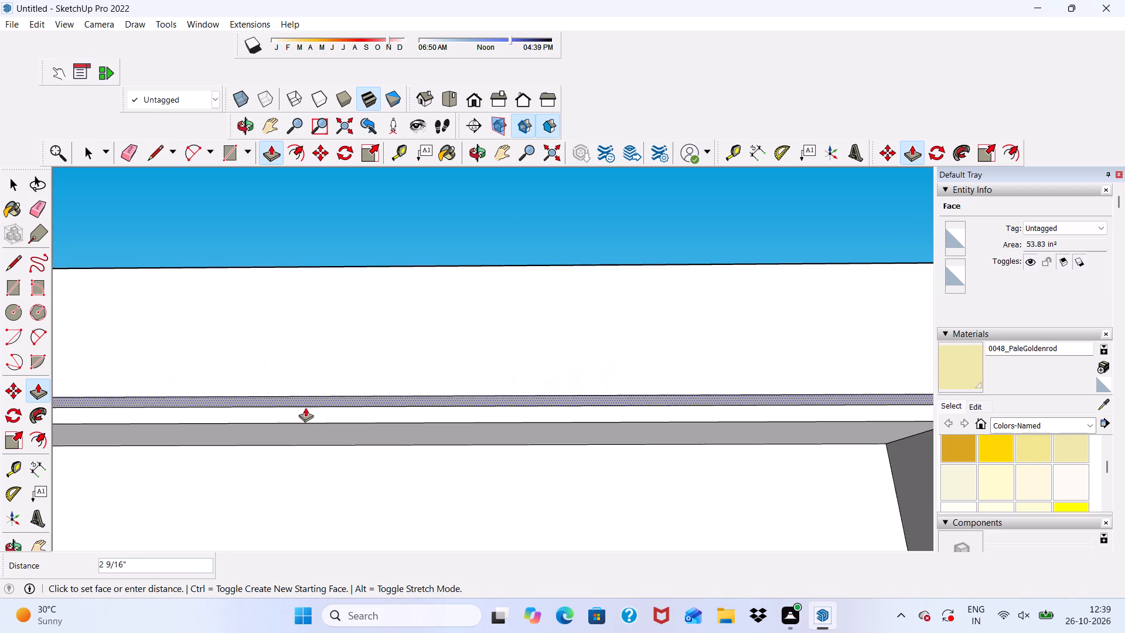
{"action": "left_click", "coordinate": [311, 429]}
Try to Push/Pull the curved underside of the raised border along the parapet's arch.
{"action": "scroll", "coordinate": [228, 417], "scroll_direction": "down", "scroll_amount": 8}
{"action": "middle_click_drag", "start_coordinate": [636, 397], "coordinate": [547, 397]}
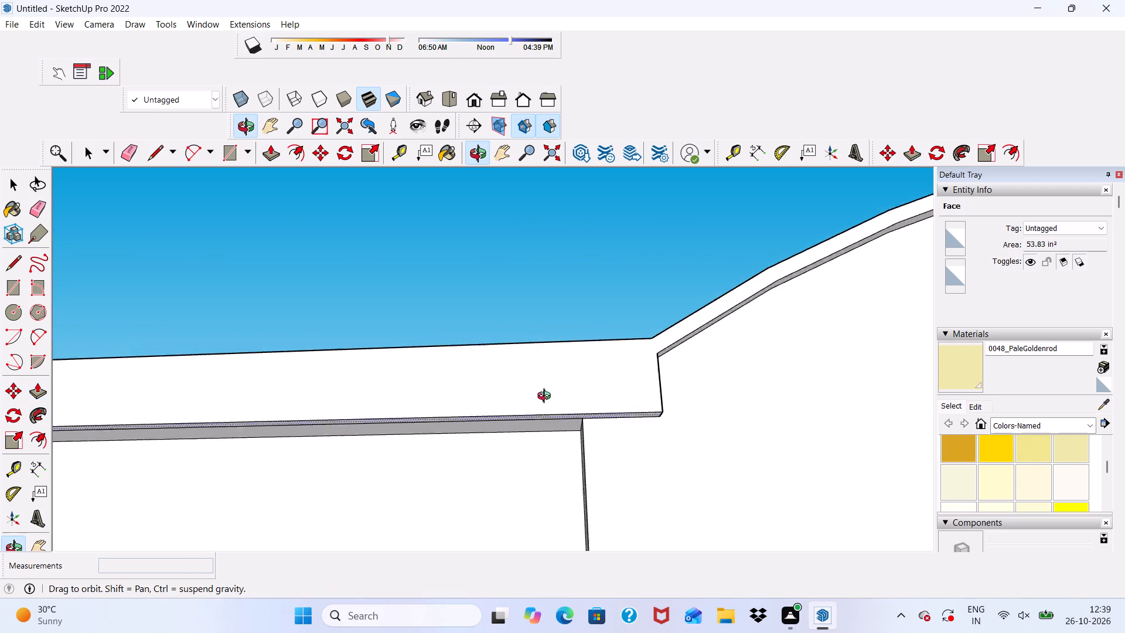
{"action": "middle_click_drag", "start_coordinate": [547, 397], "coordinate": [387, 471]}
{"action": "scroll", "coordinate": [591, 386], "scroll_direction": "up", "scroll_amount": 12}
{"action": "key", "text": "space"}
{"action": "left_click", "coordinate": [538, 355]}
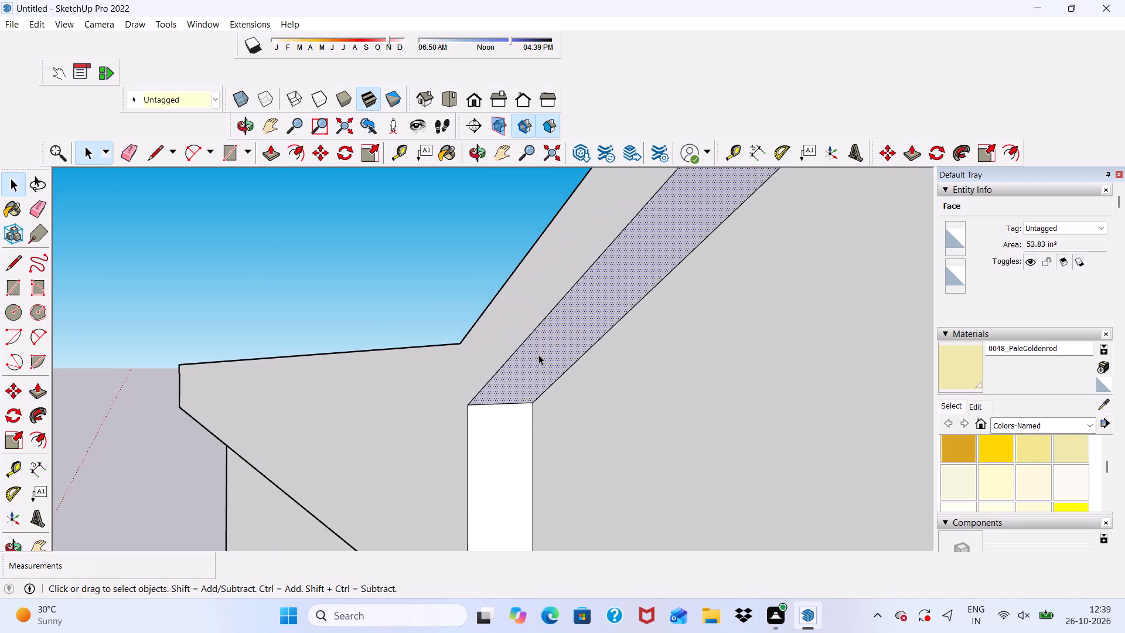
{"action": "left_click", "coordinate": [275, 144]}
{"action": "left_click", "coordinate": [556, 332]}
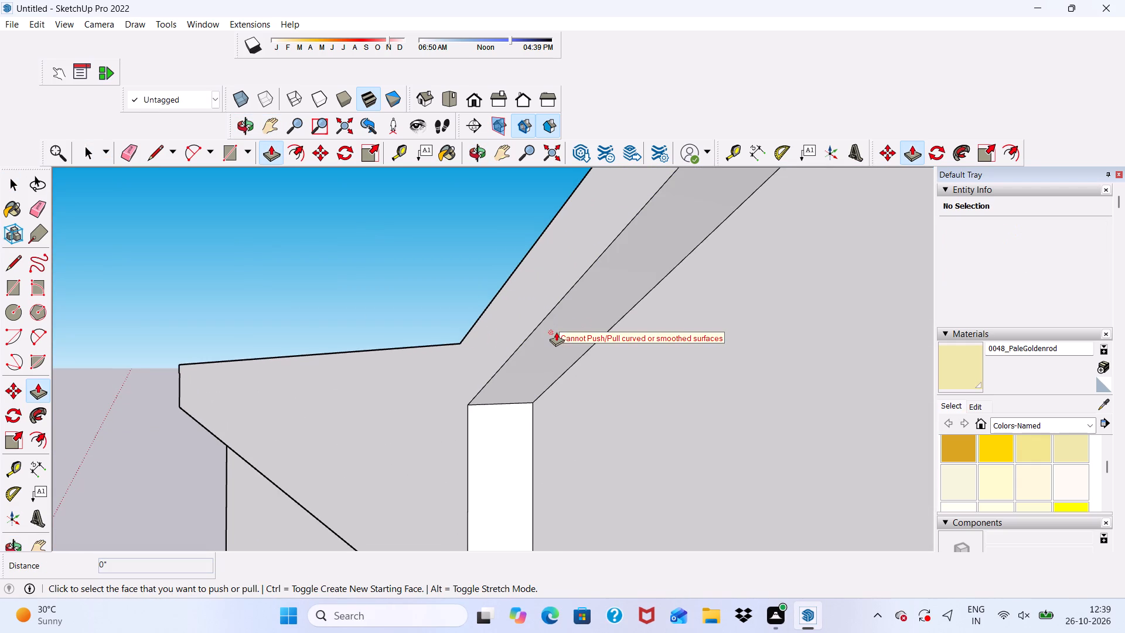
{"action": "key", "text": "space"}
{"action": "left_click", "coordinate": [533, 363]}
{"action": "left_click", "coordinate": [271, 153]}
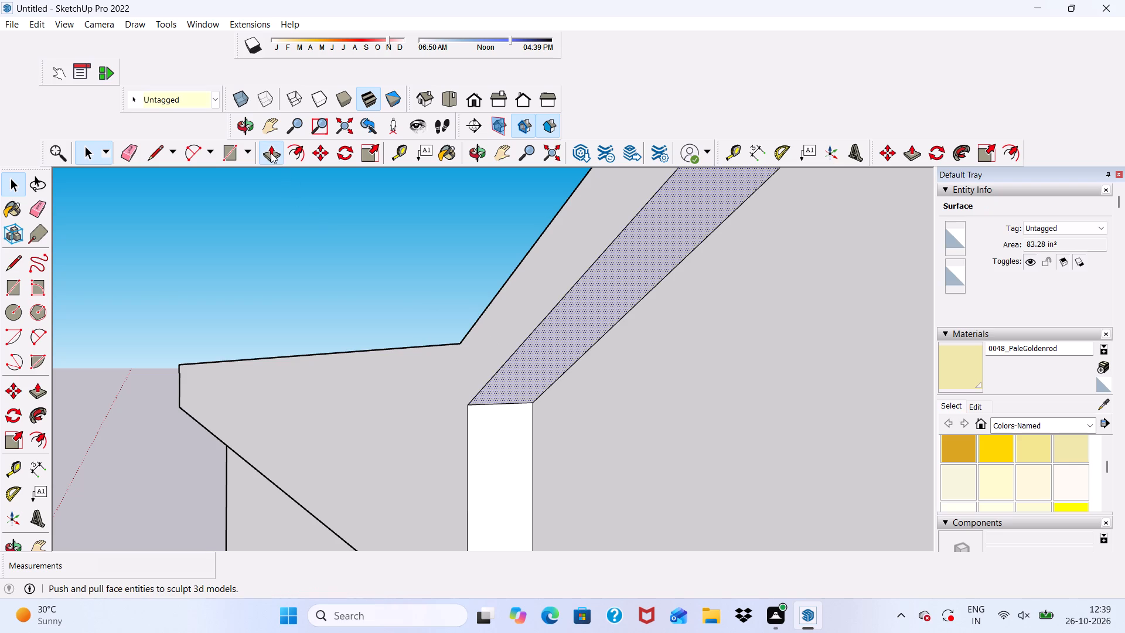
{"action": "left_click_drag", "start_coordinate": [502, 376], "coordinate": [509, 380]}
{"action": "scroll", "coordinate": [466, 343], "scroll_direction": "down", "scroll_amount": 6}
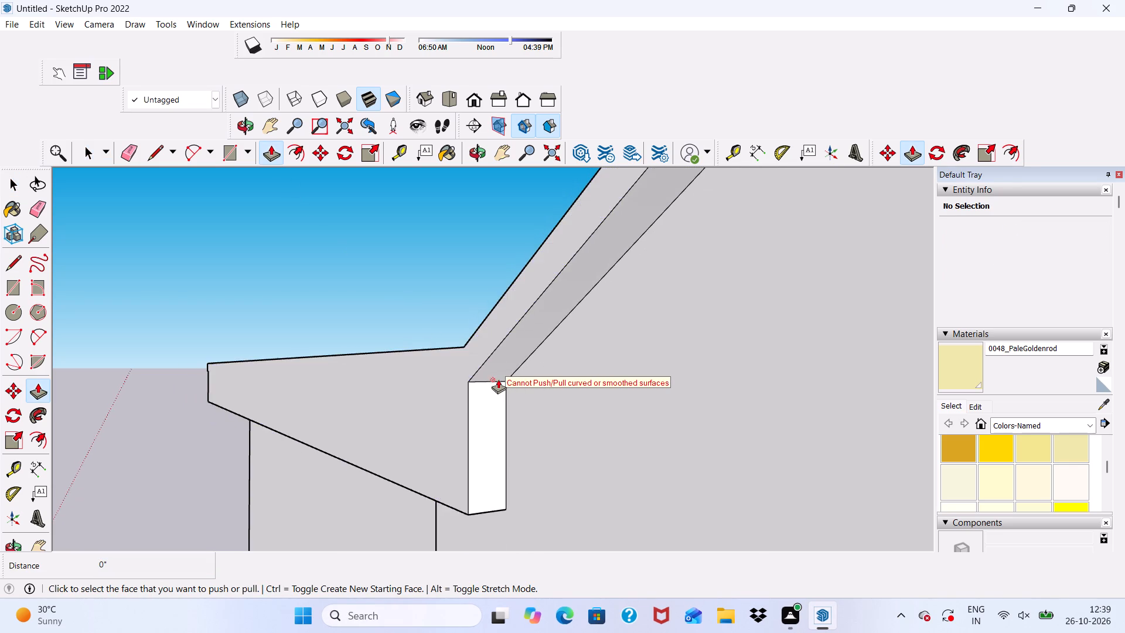
Undo the Push/Pull that deepened the left ledge's raised border strip.
{"action": "middle_click_drag", "start_coordinate": [498, 379], "coordinate": [637, 440]}
{"action": "scroll", "coordinate": [566, 365], "scroll_direction": "up", "scroll_amount": 4}
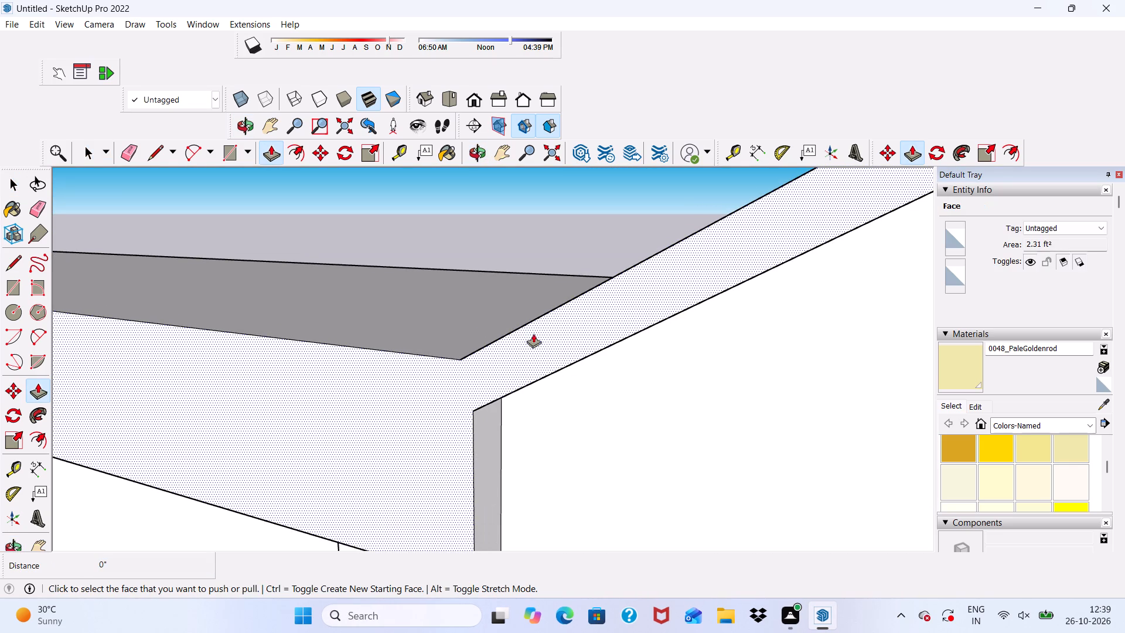
{"action": "scroll", "coordinate": [348, 367], "scroll_direction": "down", "scroll_amount": 5}
{"action": "scroll", "coordinate": [309, 390], "scroll_direction": "down", "scroll_amount": 16}
{"action": "middle_click_drag", "start_coordinate": [455, 397], "coordinate": [559, 311]}
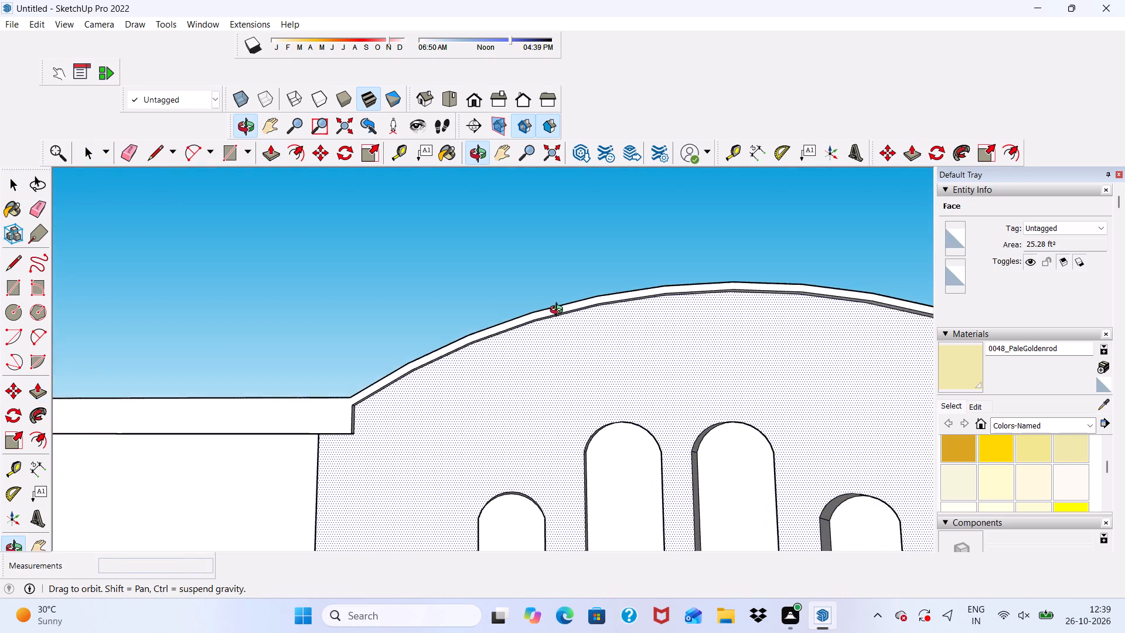
{"action": "middle_click_drag", "start_coordinate": [559, 311], "coordinate": [560, 312]}
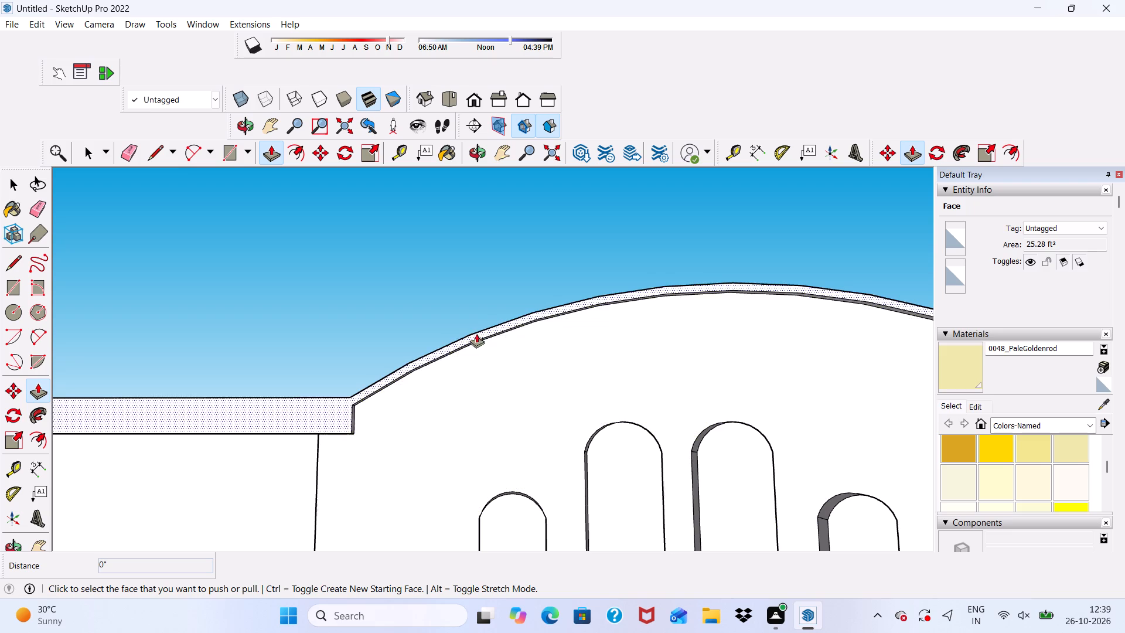
{"action": "key", "text": "ctrl+z"}
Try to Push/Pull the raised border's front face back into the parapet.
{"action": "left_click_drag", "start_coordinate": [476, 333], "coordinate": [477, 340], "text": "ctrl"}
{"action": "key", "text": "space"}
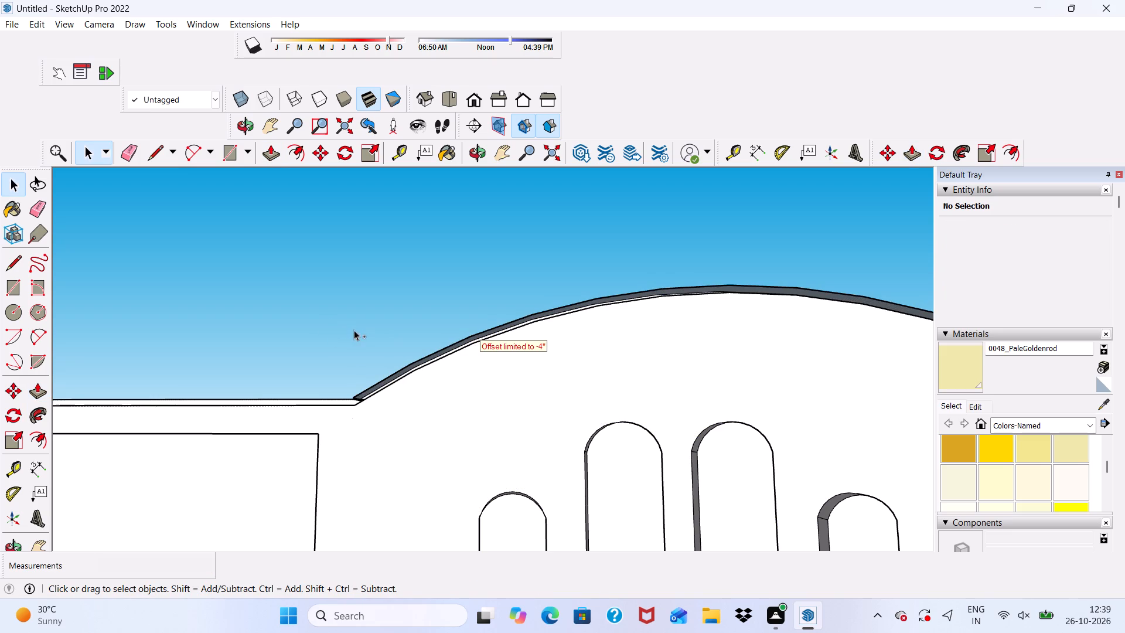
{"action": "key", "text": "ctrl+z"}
Examine the parapet's raised top border along the arch and both ledges for remaining flaws.
{"action": "scroll", "coordinate": [356, 309], "scroll_direction": "up", "scroll_amount": 2}
{"action": "scroll", "coordinate": [356, 307], "scroll_direction": "down", "scroll_amount": 4}
{"action": "scroll", "coordinate": [425, 300], "scroll_direction": "down", "scroll_amount": 3}
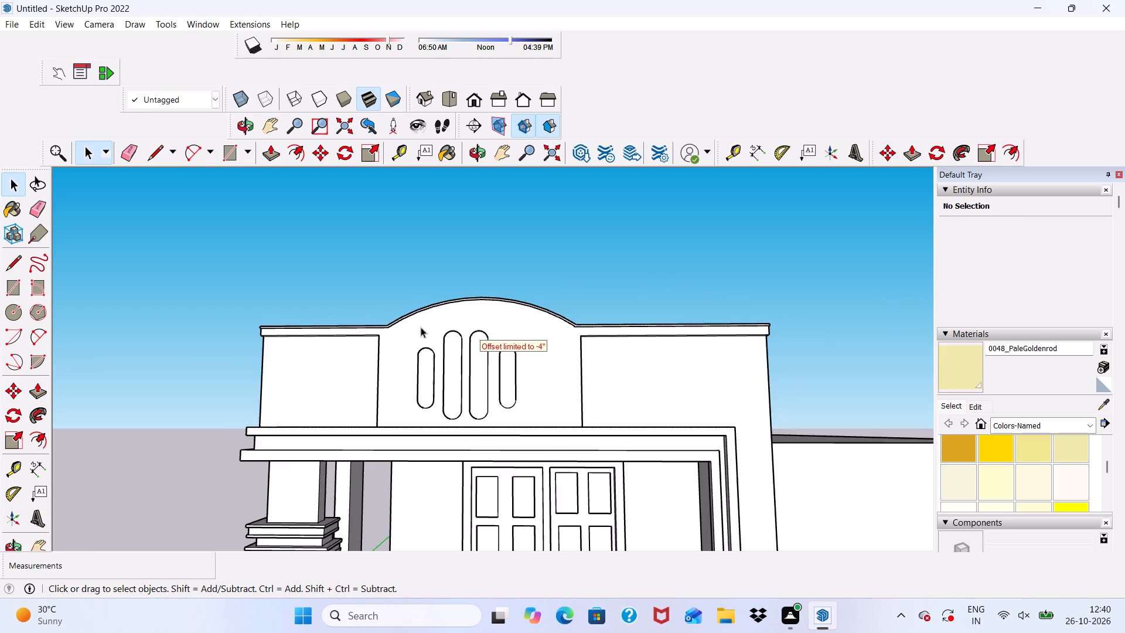
{"action": "middle_click_drag", "start_coordinate": [421, 327], "coordinate": [431, 270]}
{"action": "scroll", "coordinate": [431, 270], "scroll_direction": "up", "scroll_amount": 10}
{"action": "scroll", "coordinate": [438, 316], "scroll_direction": "down", "scroll_amount": 12}
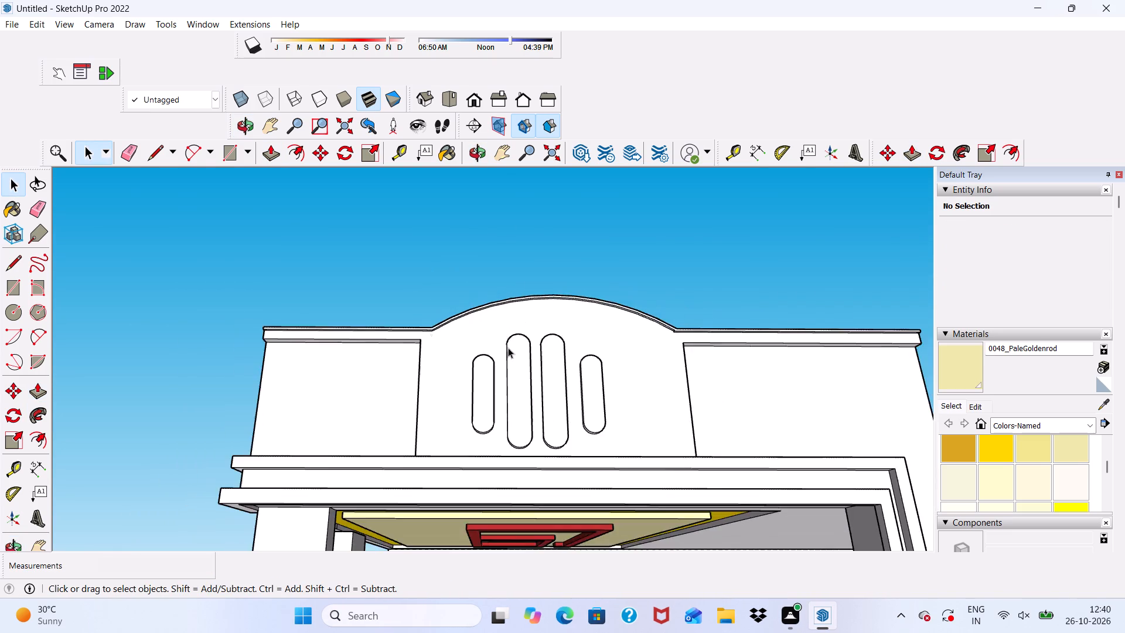
{"action": "middle_click_drag", "start_coordinate": [508, 348], "coordinate": [664, 455]}
{"action": "scroll", "coordinate": [718, 415], "scroll_direction": "up", "scroll_amount": 4}
{"action": "scroll", "coordinate": [657, 347], "scroll_direction": "up", "scroll_amount": 1}
{"action": "middle_click_drag", "start_coordinate": [657, 347], "coordinate": [517, 433]}
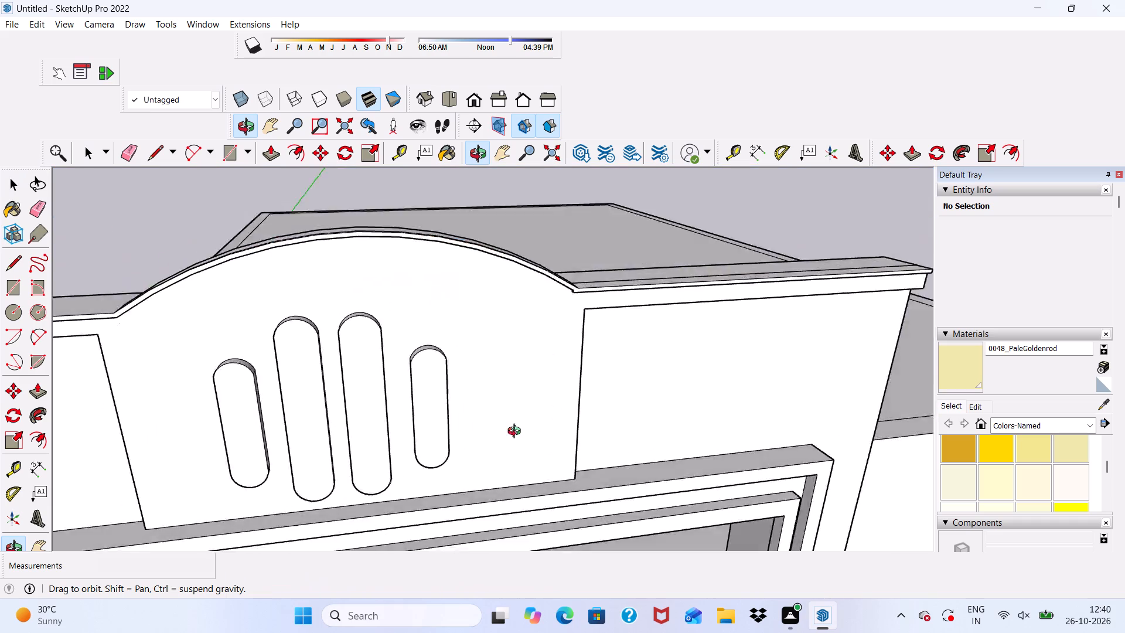
{"action": "middle_click_drag", "start_coordinate": [517, 433], "coordinate": [594, 229]}
{"action": "scroll", "coordinate": [593, 229], "scroll_direction": "up", "scroll_amount": 4}
{"action": "scroll", "coordinate": [496, 317], "scroll_direction": "down", "scroll_amount": 5}
{"action": "scroll", "coordinate": [475, 454], "scroll_direction": "up", "scroll_amount": 2}
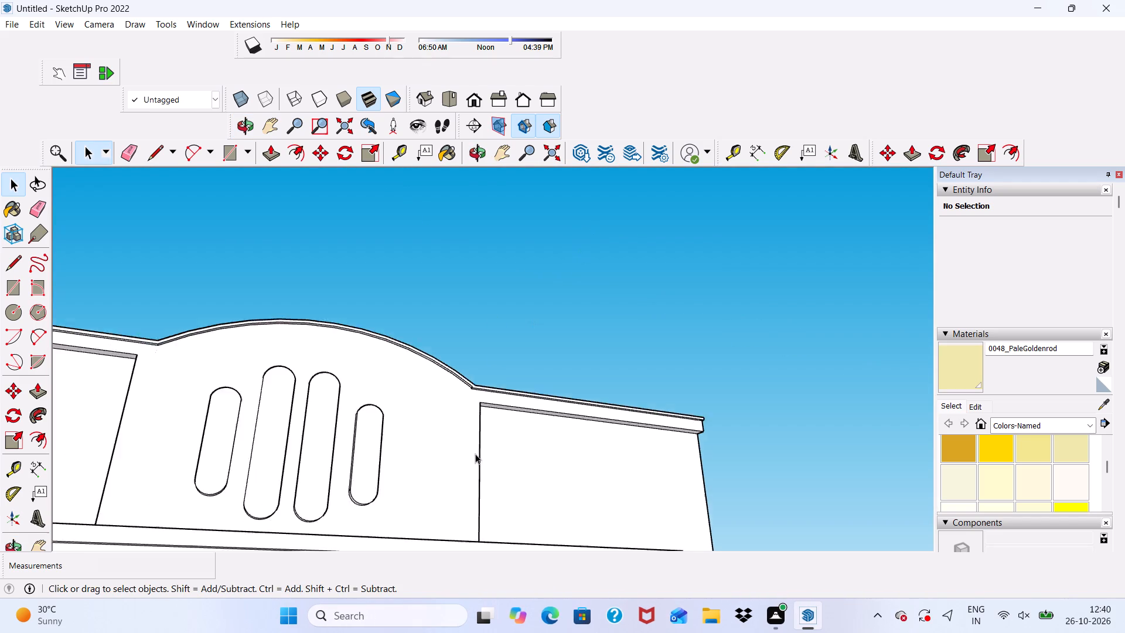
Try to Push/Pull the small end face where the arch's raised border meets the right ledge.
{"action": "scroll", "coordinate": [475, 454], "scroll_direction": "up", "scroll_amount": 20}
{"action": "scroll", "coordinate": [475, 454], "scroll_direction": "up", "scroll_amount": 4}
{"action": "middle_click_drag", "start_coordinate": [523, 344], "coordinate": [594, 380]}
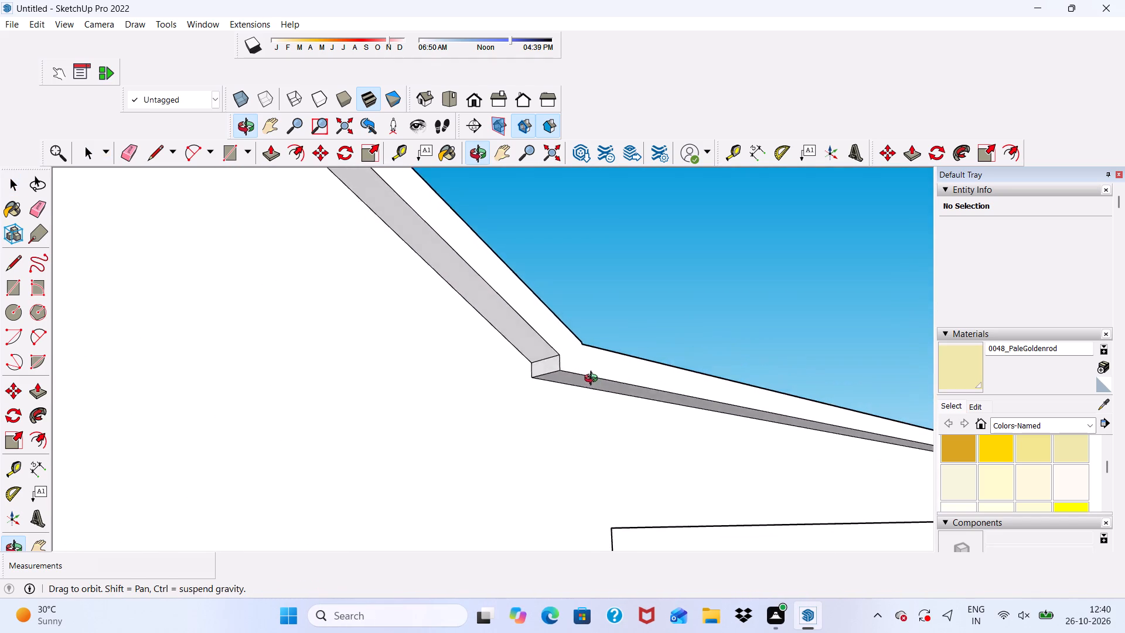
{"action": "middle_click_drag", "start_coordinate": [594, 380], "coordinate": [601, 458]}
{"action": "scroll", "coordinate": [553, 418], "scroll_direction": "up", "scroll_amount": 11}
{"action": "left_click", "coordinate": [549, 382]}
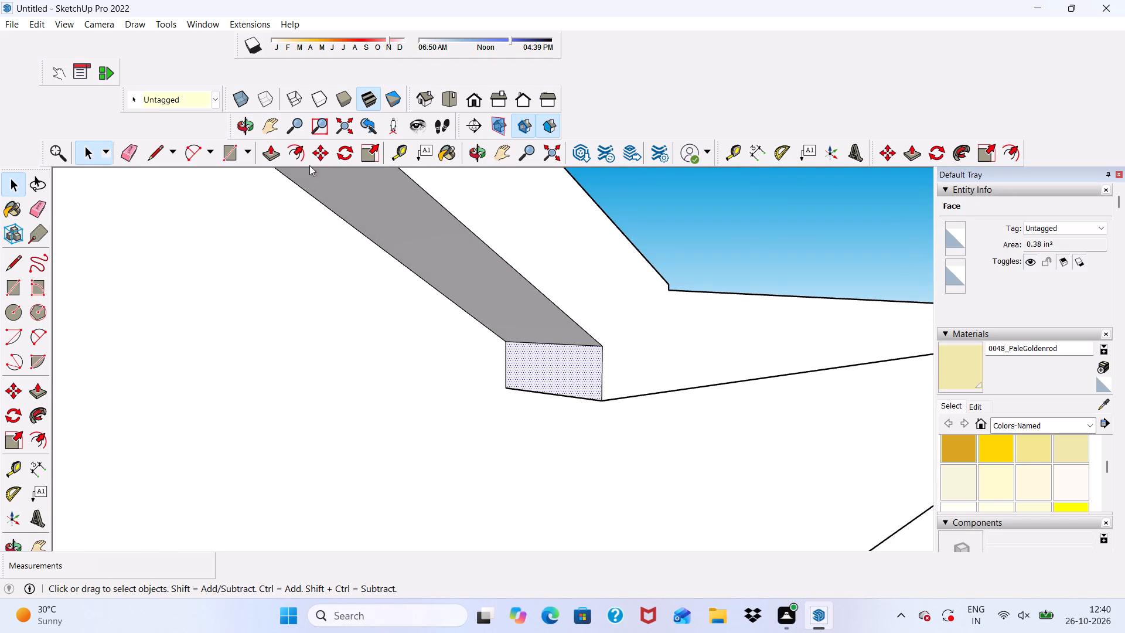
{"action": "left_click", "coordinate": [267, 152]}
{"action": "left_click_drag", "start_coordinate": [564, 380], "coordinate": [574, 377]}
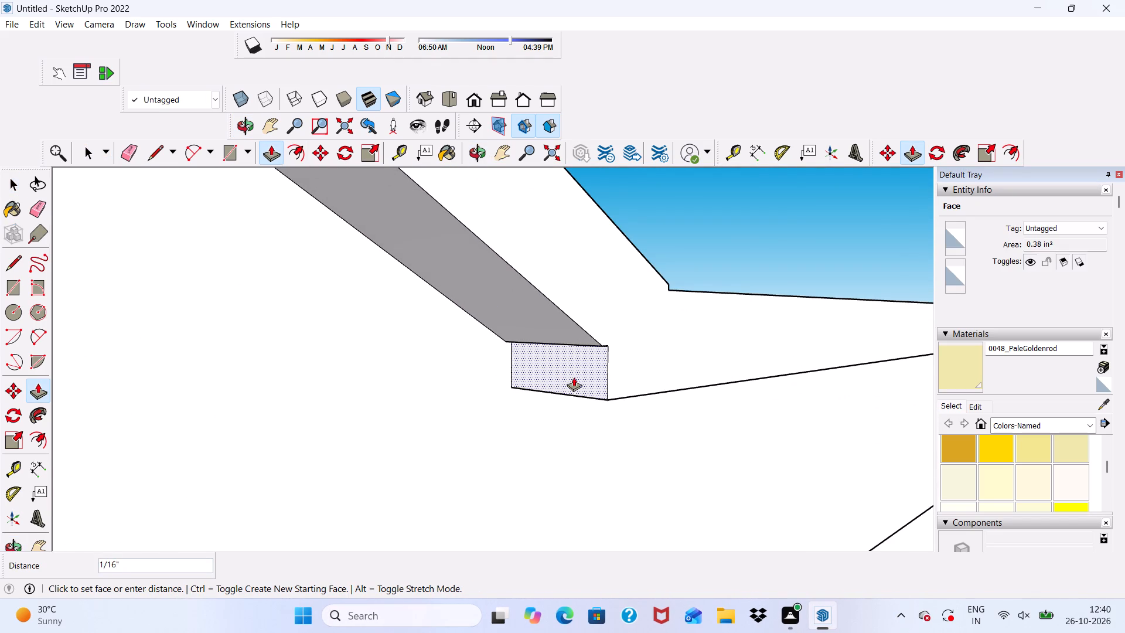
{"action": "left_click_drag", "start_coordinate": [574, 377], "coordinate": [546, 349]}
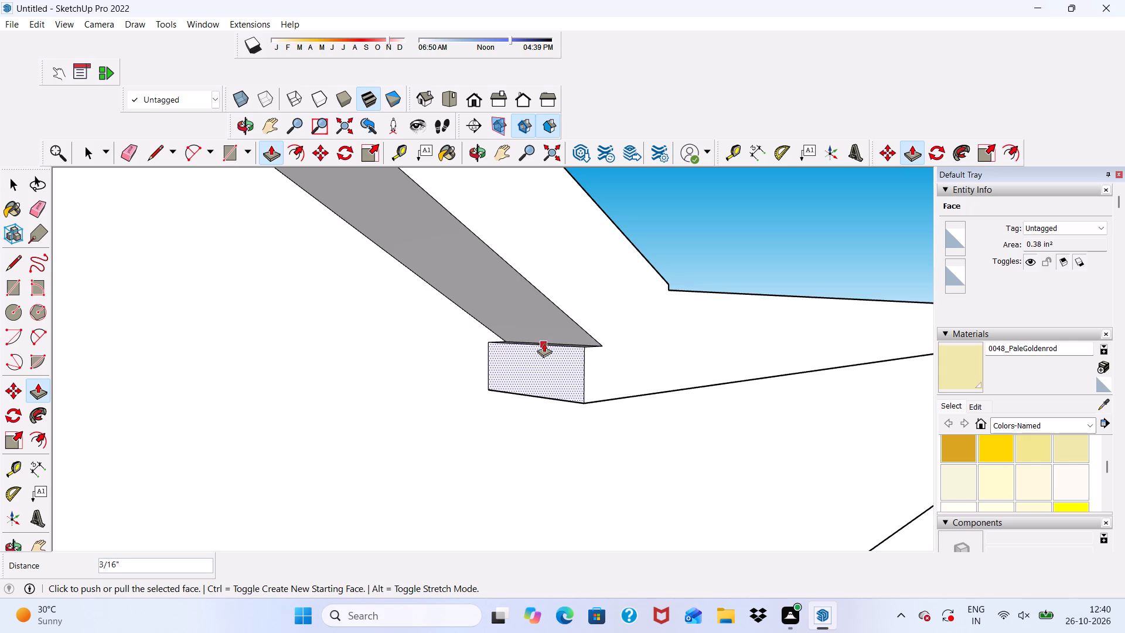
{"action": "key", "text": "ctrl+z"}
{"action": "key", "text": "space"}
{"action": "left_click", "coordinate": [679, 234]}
Erase the curved seam line running along the top surface of the parapet's arch.
{"action": "scroll", "coordinate": [645, 249], "scroll_direction": "down", "scroll_amount": 3}
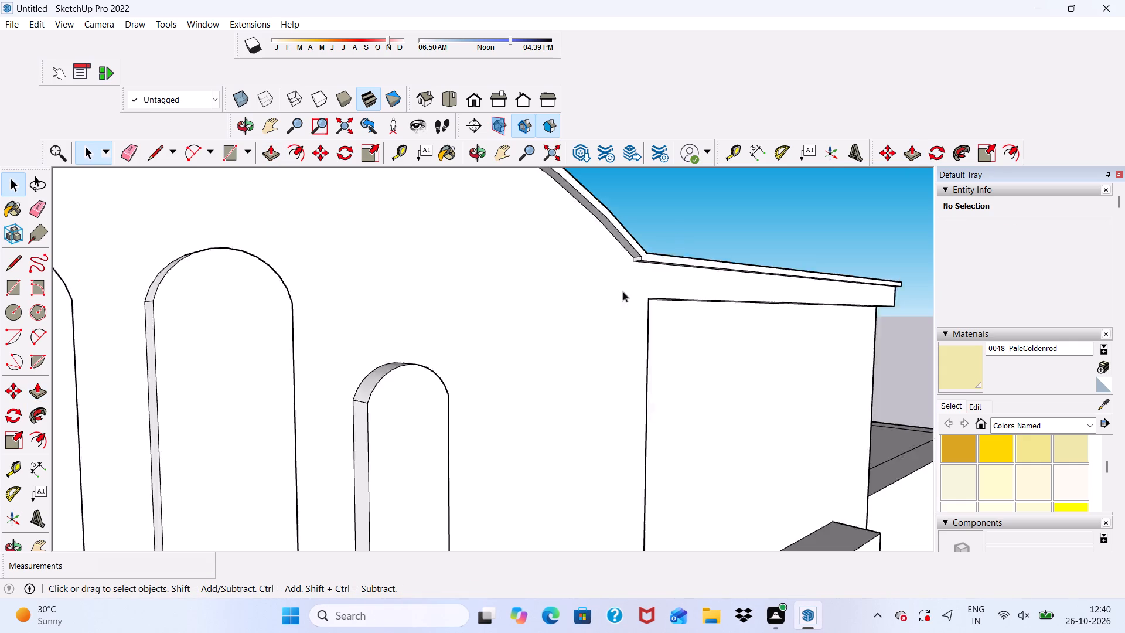
{"action": "scroll", "coordinate": [623, 291], "scroll_direction": "down", "scroll_amount": 2}
{"action": "middle_click_drag", "start_coordinate": [611, 318], "coordinate": [466, 426]}
{"action": "scroll", "coordinate": [512, 345], "scroll_direction": "down", "scroll_amount": 4}
{"action": "middle_click_drag", "start_coordinate": [646, 332], "coordinate": [645, 496]}
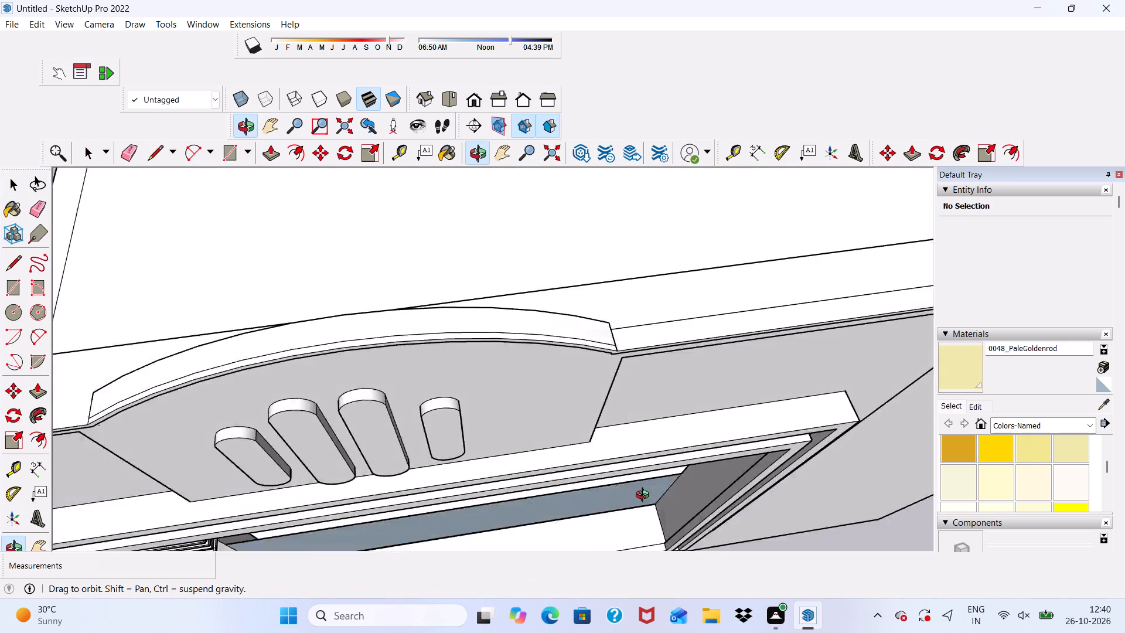
{"action": "middle_click_drag", "start_coordinate": [645, 496], "coordinate": [588, 540]}
{"action": "scroll", "coordinate": [557, 460], "scroll_direction": "up", "scroll_amount": 4}
{"action": "scroll", "coordinate": [529, 439], "scroll_direction": "down", "scroll_amount": 4}
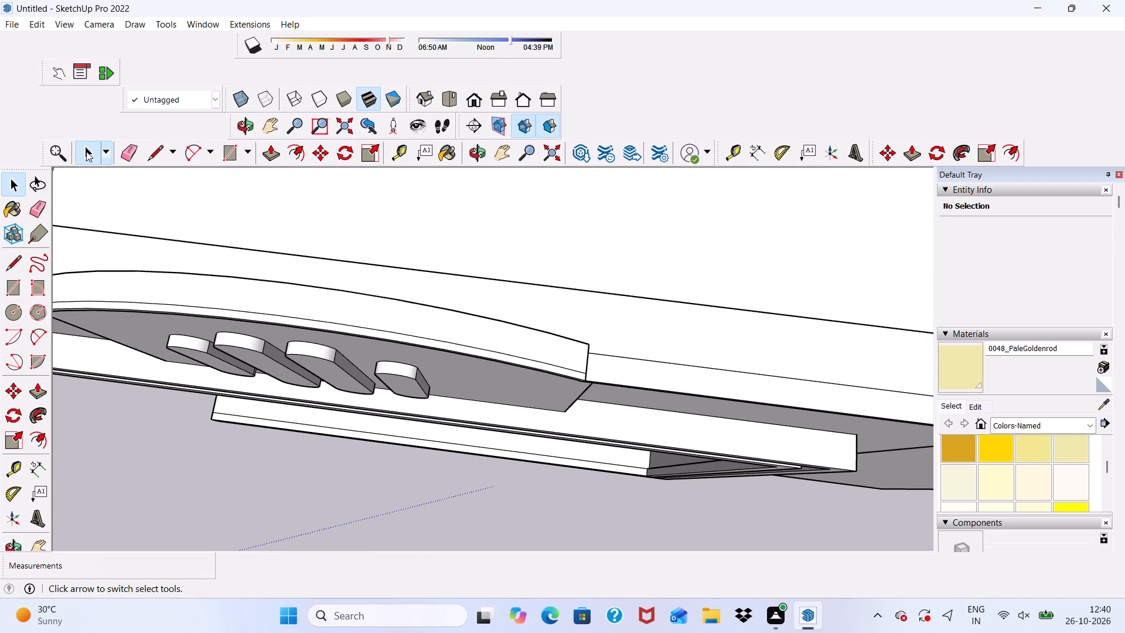
{"action": "left_click", "coordinate": [135, 145]}
{"action": "scroll", "coordinate": [451, 356], "scroll_direction": "up", "scroll_amount": 7}
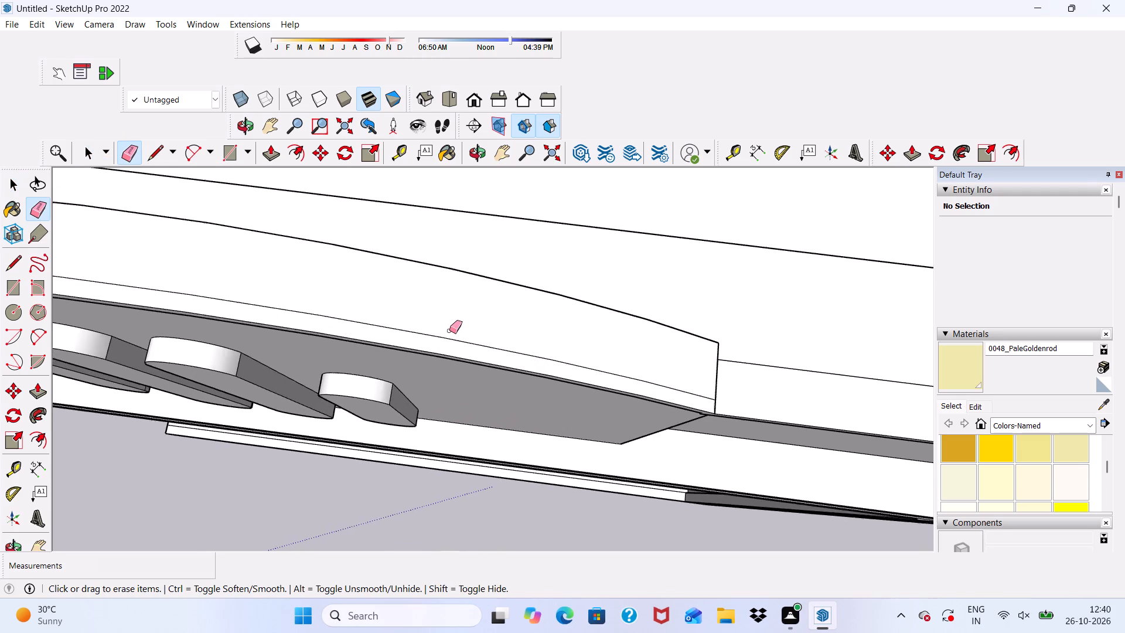
{"action": "scroll", "coordinate": [449, 331], "scroll_direction": "up", "scroll_amount": 1}
{"action": "left_click", "coordinate": [451, 339]}
Erase the short stray line on the rear side of the parapet near the arch's end.
{"action": "scroll", "coordinate": [454, 324], "scroll_direction": "down", "scroll_amount": 4}
{"action": "middle_click_drag", "start_coordinate": [453, 328], "coordinate": [435, 273]}
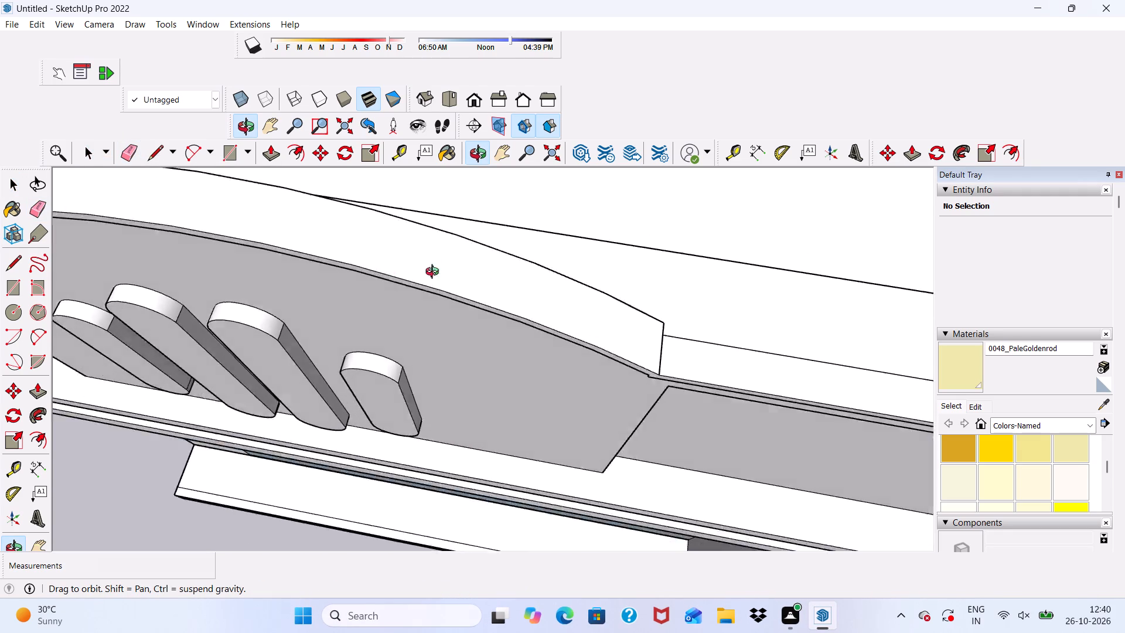
{"action": "middle_click_drag", "start_coordinate": [435, 273], "coordinate": [344, 219]}
{"action": "middle_click_drag", "start_coordinate": [630, 355], "coordinate": [605, 325]}
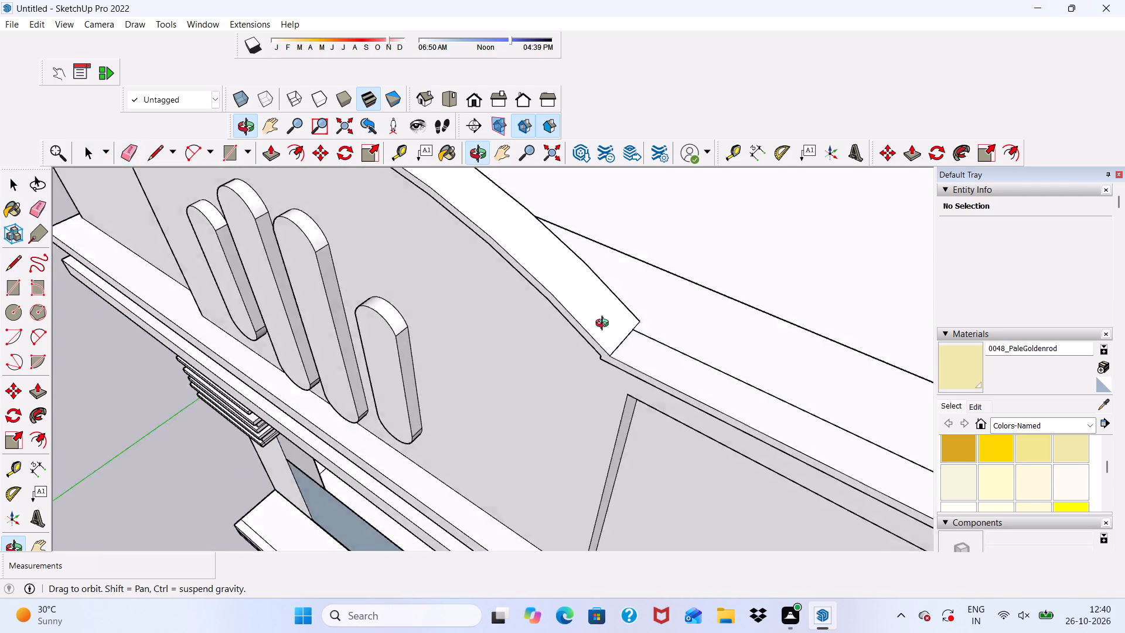
{"action": "middle_click_drag", "start_coordinate": [605, 325], "coordinate": [273, 285]}
{"action": "scroll", "coordinate": [394, 285], "scroll_direction": "up", "scroll_amount": 7}
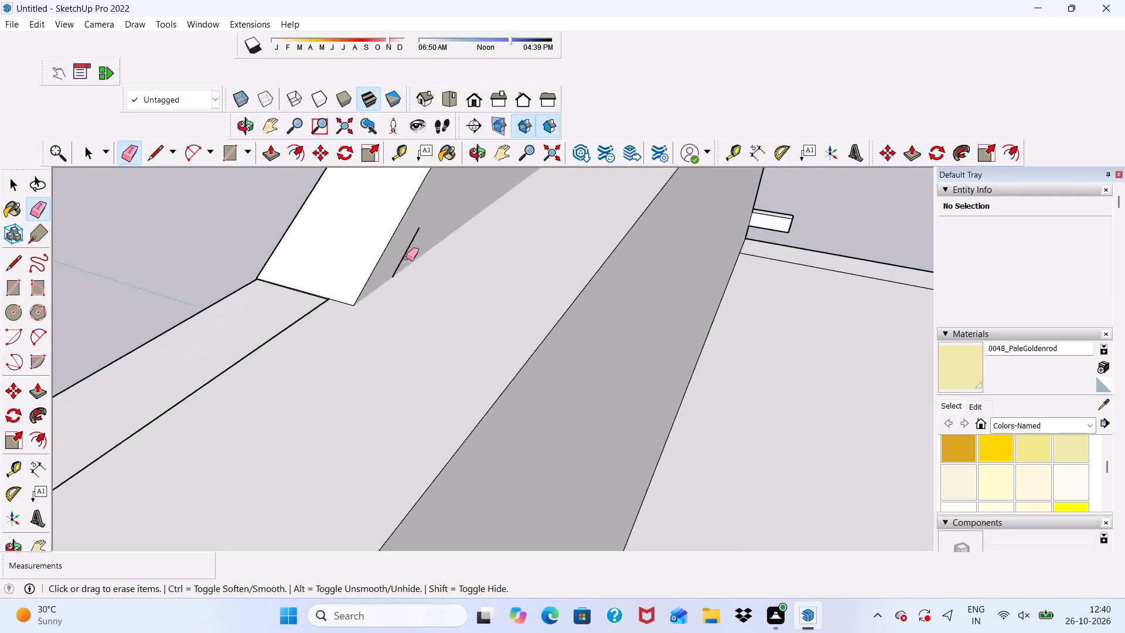
{"action": "scroll", "coordinate": [406, 258], "scroll_direction": "up", "scroll_amount": 1}
{"action": "left_click_drag", "start_coordinate": [409, 243], "coordinate": [416, 251]}
{"action": "scroll", "coordinate": [338, 278], "scroll_direction": "down", "scroll_amount": 10}
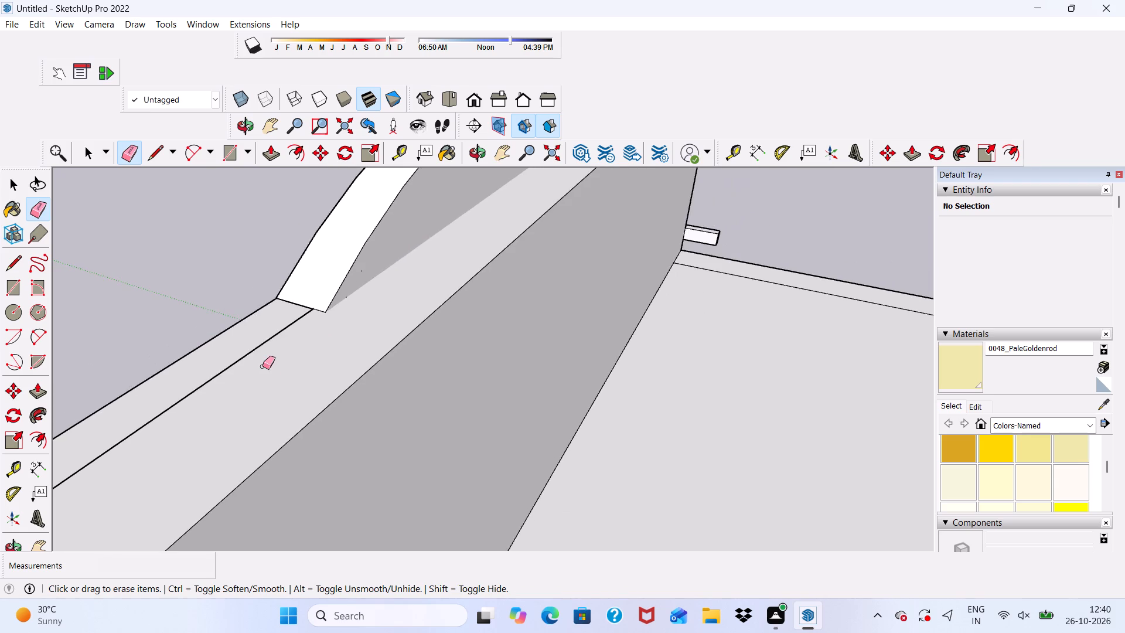
Examine the parapet's rear side and the balcony front from several angles.
{"action": "middle_click_drag", "start_coordinate": [269, 374], "coordinate": [312, 295]}
{"action": "scroll", "coordinate": [390, 329], "scroll_direction": "right", "scroll_amount": 1}
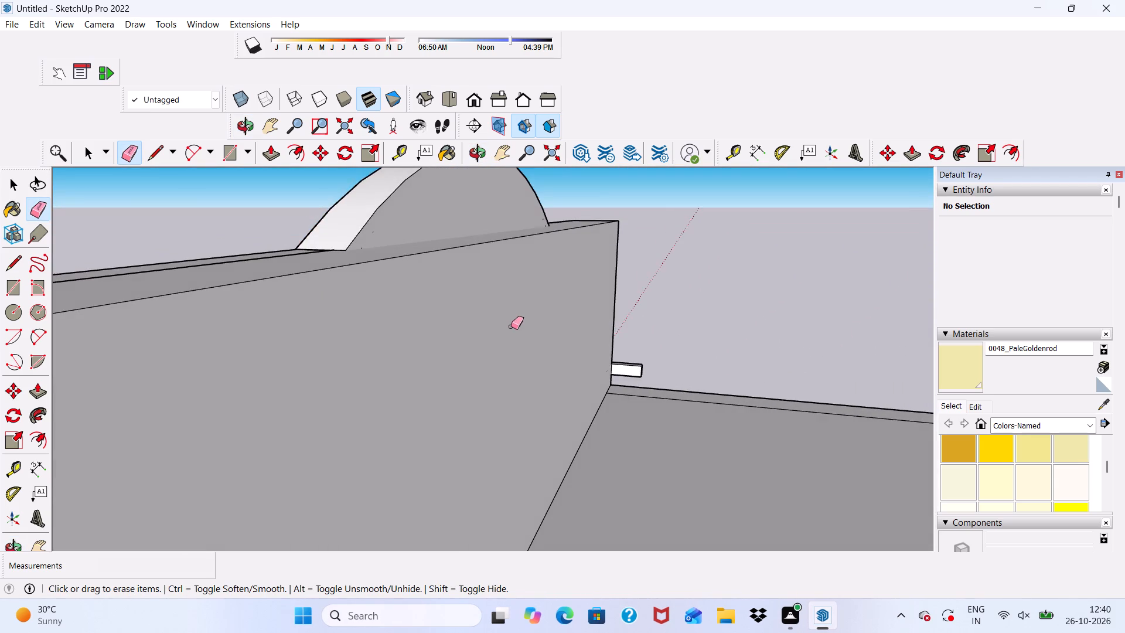
{"action": "scroll", "coordinate": [513, 326], "scroll_direction": "up", "scroll_amount": 3}
{"action": "scroll", "coordinate": [514, 326], "scroll_direction": "down", "scroll_amount": 4}
{"action": "scroll", "coordinate": [569, 352], "scroll_direction": "up", "scroll_amount": 1}
{"action": "scroll", "coordinate": [571, 352], "scroll_direction": "down", "scroll_amount": 1}
{"action": "scroll", "coordinate": [592, 344], "scroll_direction": "up", "scroll_amount": 2}
{"action": "key", "text": "space"}
{"action": "scroll", "coordinate": [610, 341], "scroll_direction": "down", "scroll_amount": 1}
{"action": "scroll", "coordinate": [539, 383], "scroll_direction": "down", "scroll_amount": 1}
{"action": "middle_click_drag", "start_coordinate": [527, 404], "coordinate": [849, 343]}
{"action": "middle_click_drag", "start_coordinate": [560, 388], "coordinate": [589, 369]}
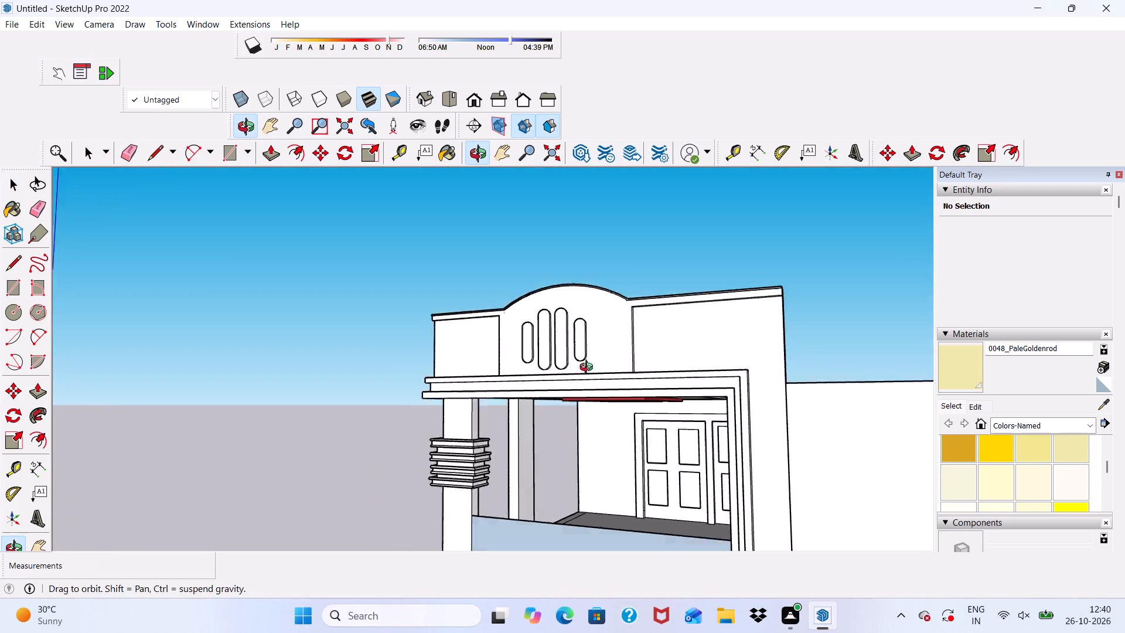
{"action": "middle_click_drag", "start_coordinate": [589, 369], "coordinate": [754, 334]}
{"action": "scroll", "coordinate": [752, 334], "scroll_direction": "up", "scroll_amount": 1}
{"action": "scroll", "coordinate": [600, 321], "scroll_direction": "down", "scroll_amount": 4}
{"action": "scroll", "coordinate": [573, 423], "scroll_direction": "up", "scroll_amount": 1}
{"action": "middle_click_drag", "start_coordinate": [573, 423], "coordinate": [579, 458]}
{"action": "scroll", "coordinate": [575, 335], "scroll_direction": "down", "scroll_amount": 4}
{"action": "middle_click_drag", "start_coordinate": [564, 429], "coordinate": [548, 309]}
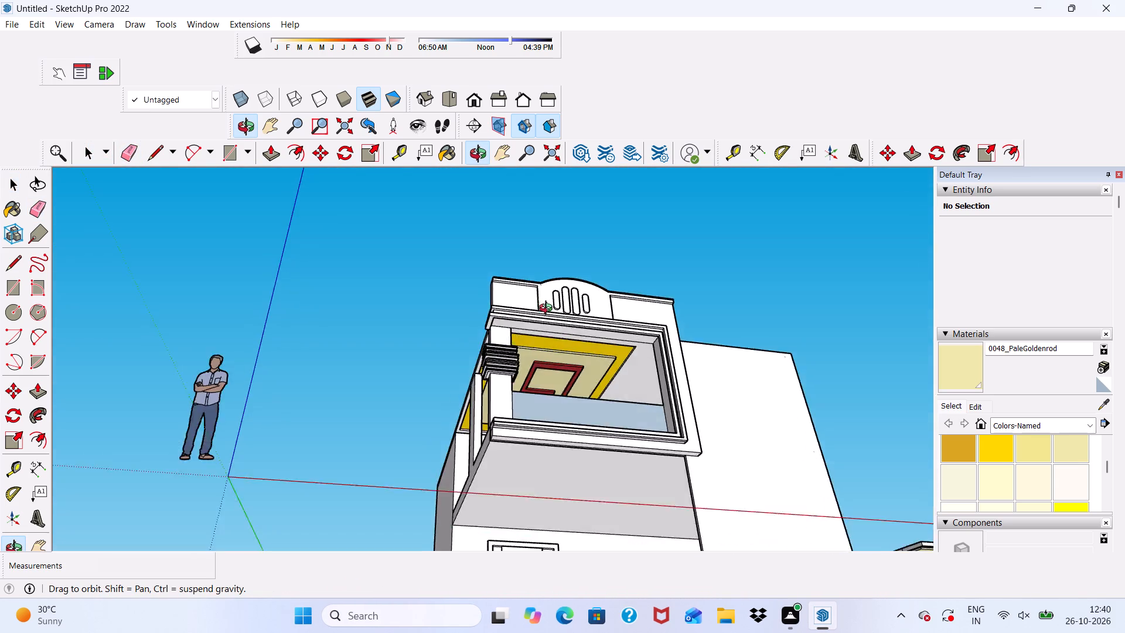
{"action": "middle_click_drag", "start_coordinate": [548, 309], "coordinate": [507, 397]}
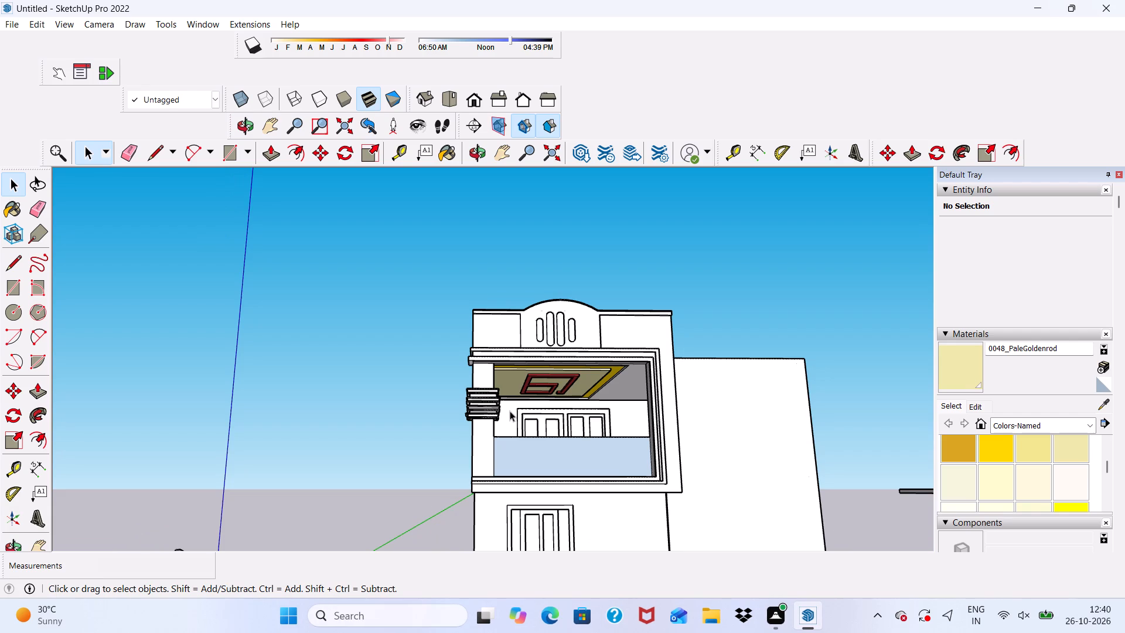
Examine the whole house front and the ground-floor porch under the balcony.
{"action": "scroll", "coordinate": [430, 309], "scroll_direction": "up", "scroll_amount": 1}
{"action": "scroll", "coordinate": [433, 324], "scroll_direction": "down", "scroll_amount": 6}
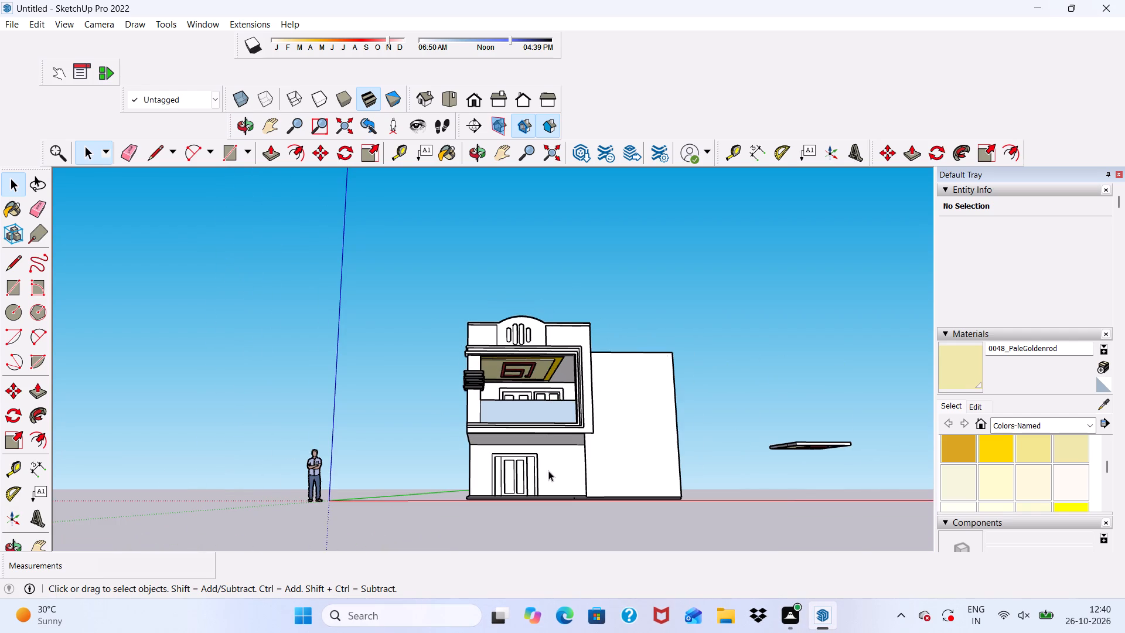
{"action": "scroll", "coordinate": [548, 471], "scroll_direction": "up", "scroll_amount": 6}
{"action": "scroll", "coordinate": [501, 426], "scroll_direction": "down", "scroll_amount": 6}
{"action": "middle_click_drag", "start_coordinate": [499, 434], "coordinate": [540, 538]}
{"action": "scroll", "coordinate": [487, 455], "scroll_direction": "up", "scroll_amount": 6}
{"action": "scroll", "coordinate": [487, 455], "scroll_direction": "down", "scroll_amount": 6}
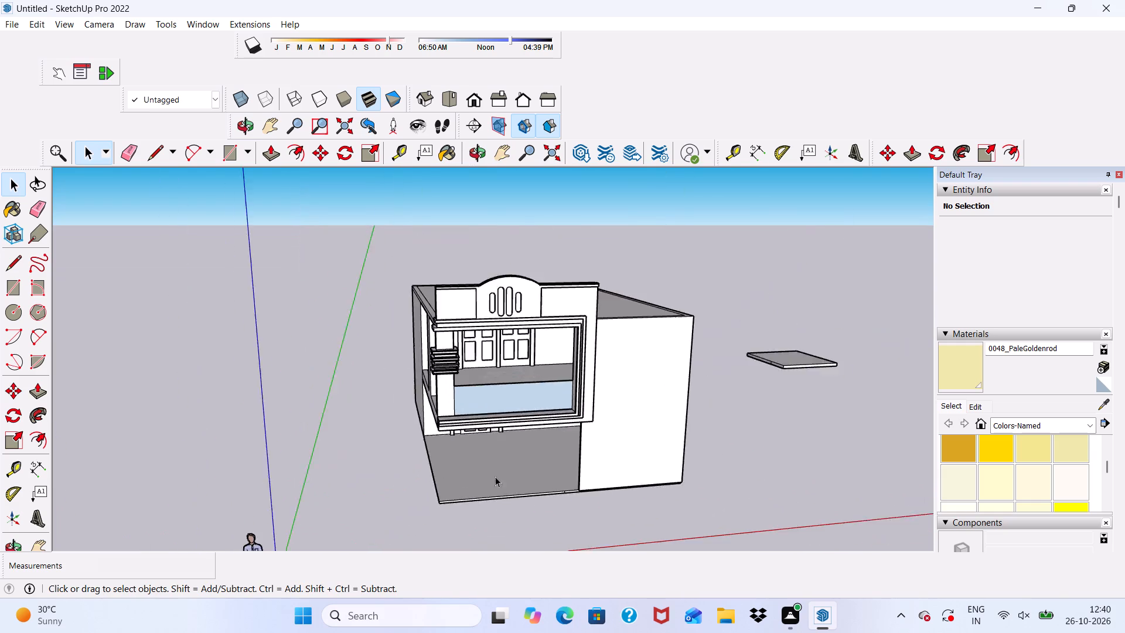
{"action": "middle_click_drag", "start_coordinate": [497, 477], "coordinate": [465, 419]}
{"action": "scroll", "coordinate": [465, 420], "scroll_direction": "up", "scroll_amount": 6}
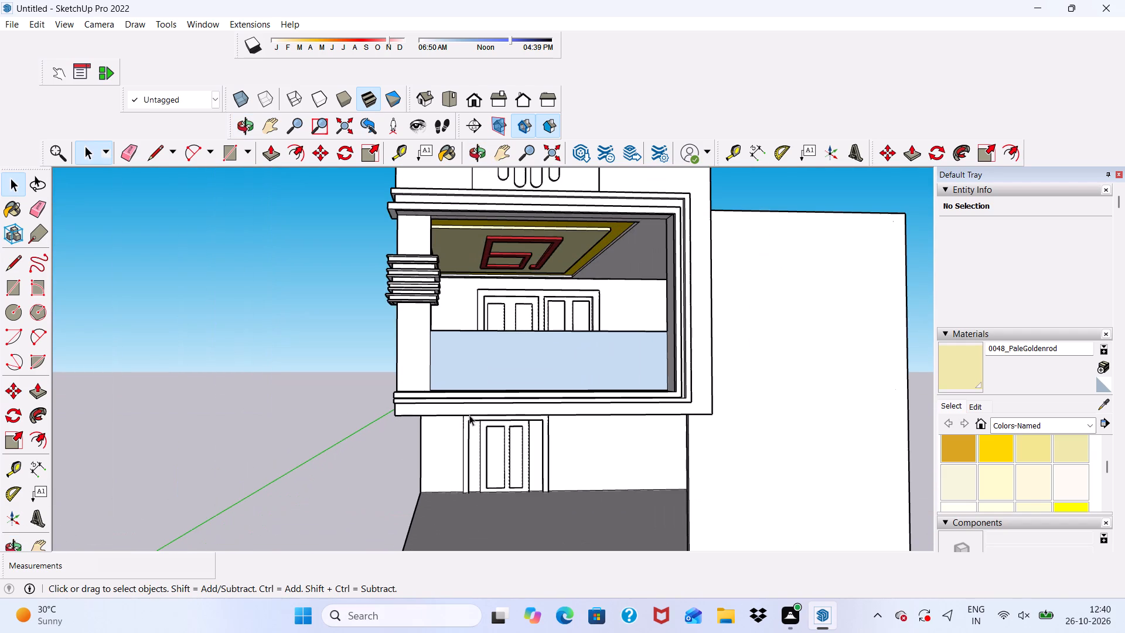
Draw a rectangle about 2' 7 3/8" by 1' 4" on the balcony slab's side edge, directly below the side column.
{"action": "scroll", "coordinate": [471, 411], "scroll_direction": "down", "scroll_amount": 4}
{"action": "middle_click_drag", "start_coordinate": [472, 418], "coordinate": [526, 525]}
{"action": "scroll", "coordinate": [456, 510], "scroll_direction": "up", "scroll_amount": 6}
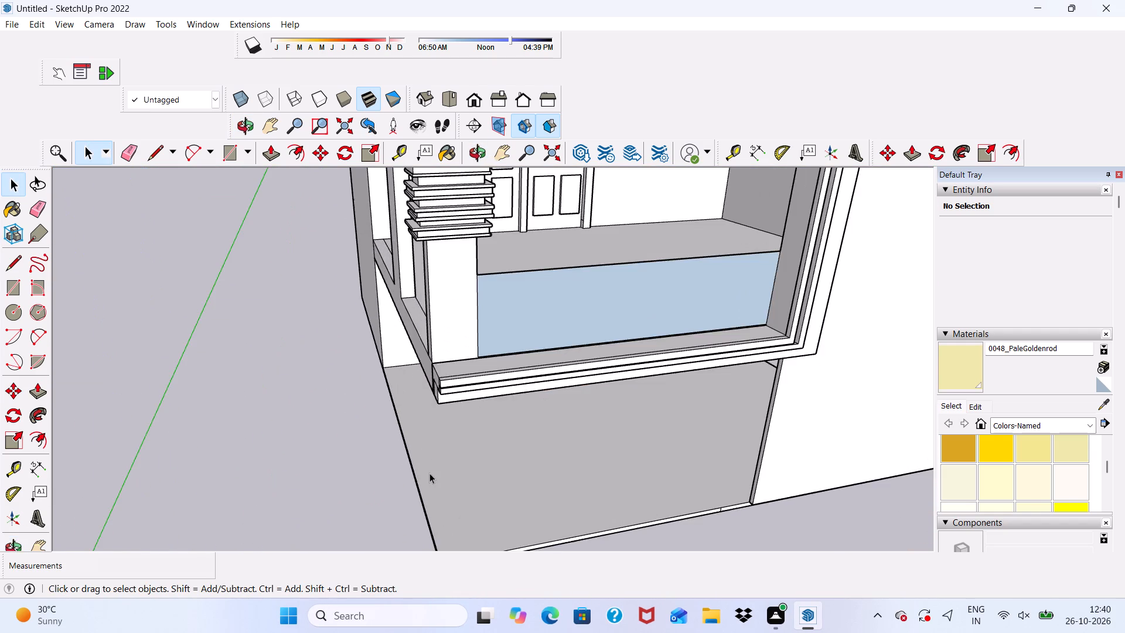
{"action": "middle_click_drag", "start_coordinate": [429, 473], "coordinate": [671, 397]}
{"action": "scroll", "coordinate": [417, 291], "scroll_direction": "up", "scroll_amount": 4}
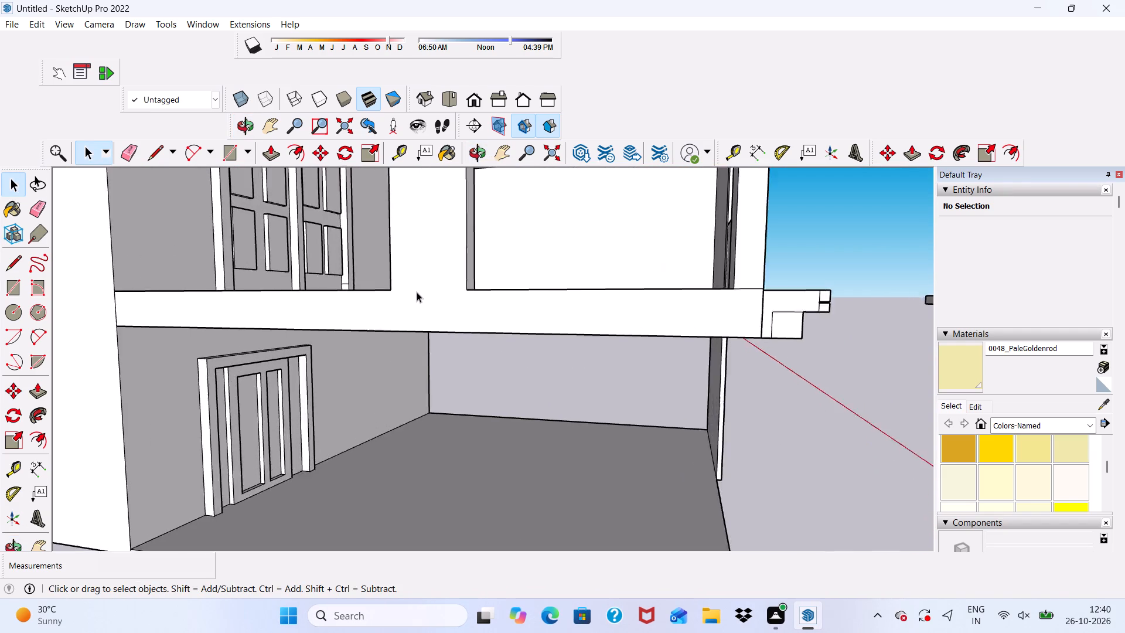
{"action": "scroll", "coordinate": [417, 297], "scroll_direction": "down", "scroll_amount": 2}
{"action": "middle_click_drag", "start_coordinate": [417, 298], "coordinate": [445, 176]}
{"action": "scroll", "coordinate": [446, 209], "scroll_direction": "up", "scroll_amount": 5}
{"action": "scroll", "coordinate": [429, 216], "scroll_direction": "down", "scroll_amount": 2}
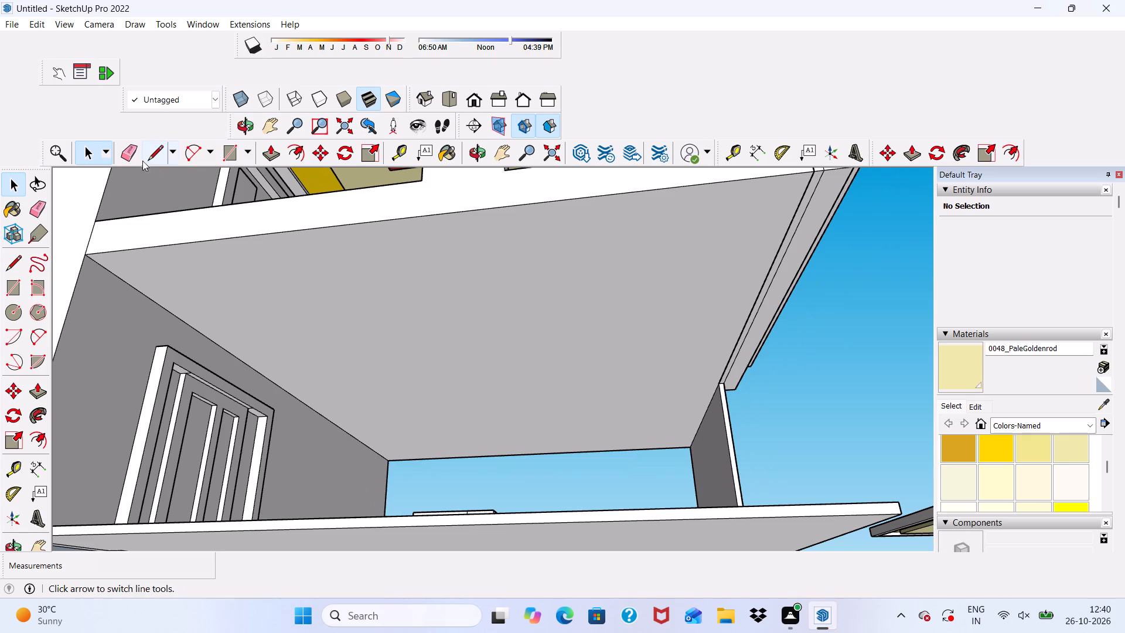
{"action": "left_click", "coordinate": [224, 161]}
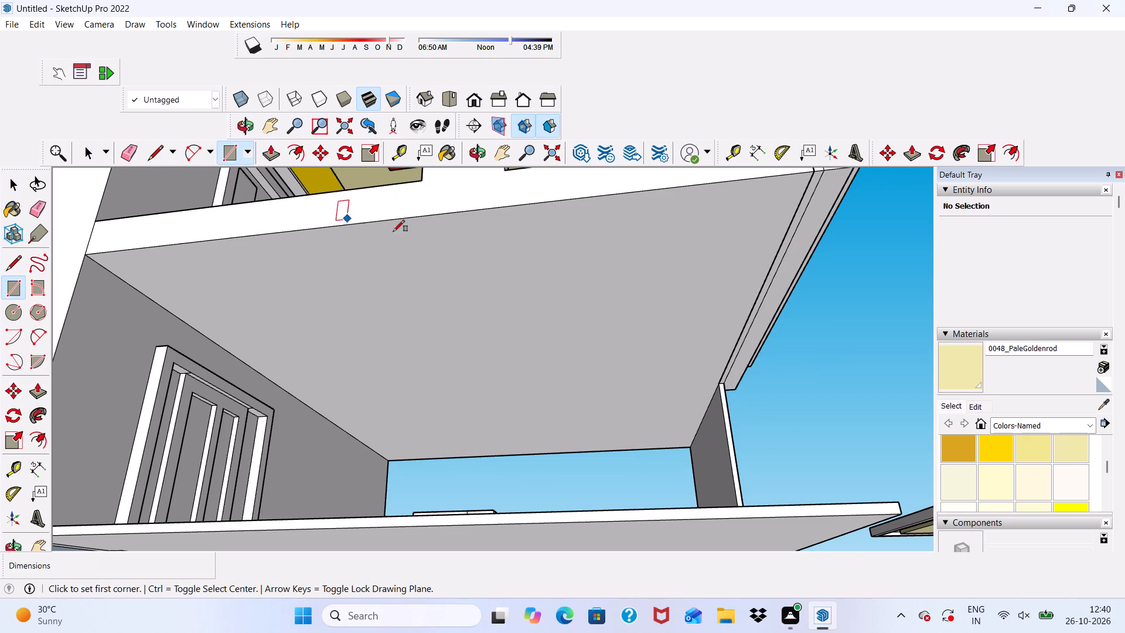
{"action": "left_click", "coordinate": [424, 179]}
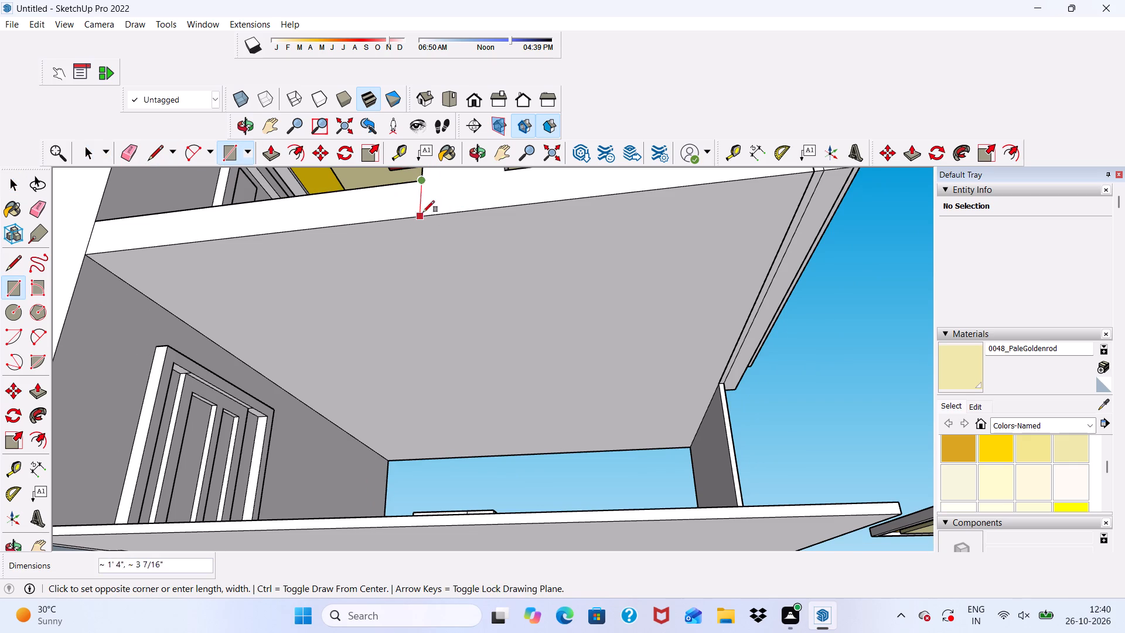
{"action": "left_click", "coordinate": [506, 203]}
Draw a 2' 7 11/16" by 1' 10" rectangle on the balcony slab's underside, adjoining the rectangle on its side edge.
{"action": "scroll", "coordinate": [414, 226], "scroll_direction": "up", "scroll_amount": 3}
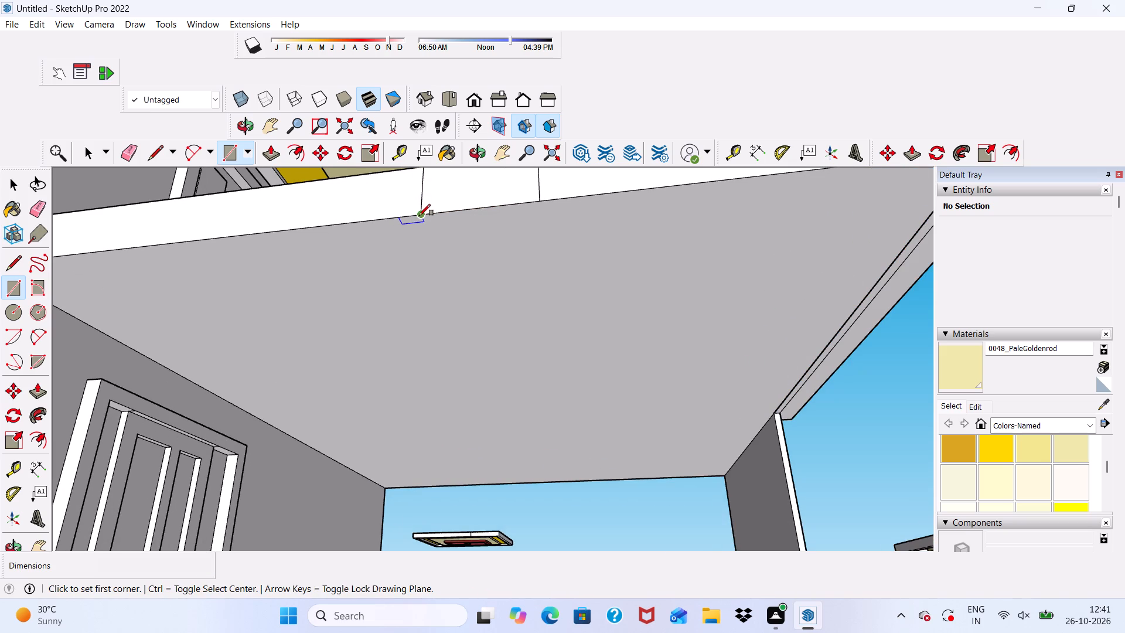
{"action": "left_click", "coordinate": [420, 215]}
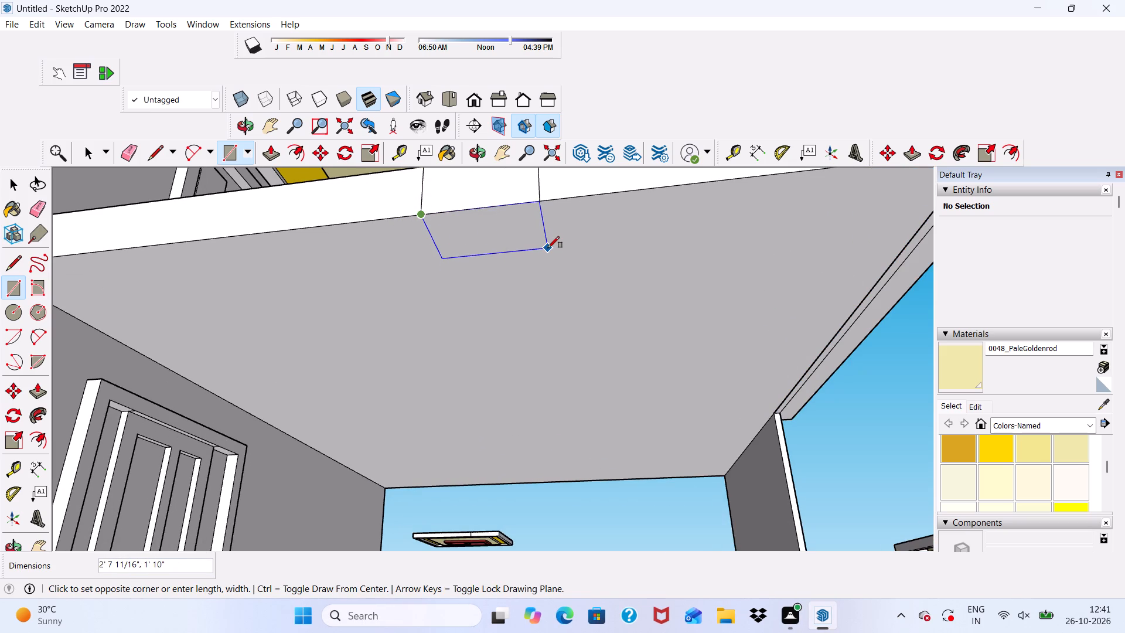
{"action": "left_click", "coordinate": [548, 248]}
{"action": "scroll", "coordinate": [517, 239], "scroll_direction": "down", "scroll_amount": 11}
{"action": "middle_click_drag", "start_coordinate": [562, 273], "coordinate": [582, 348]}
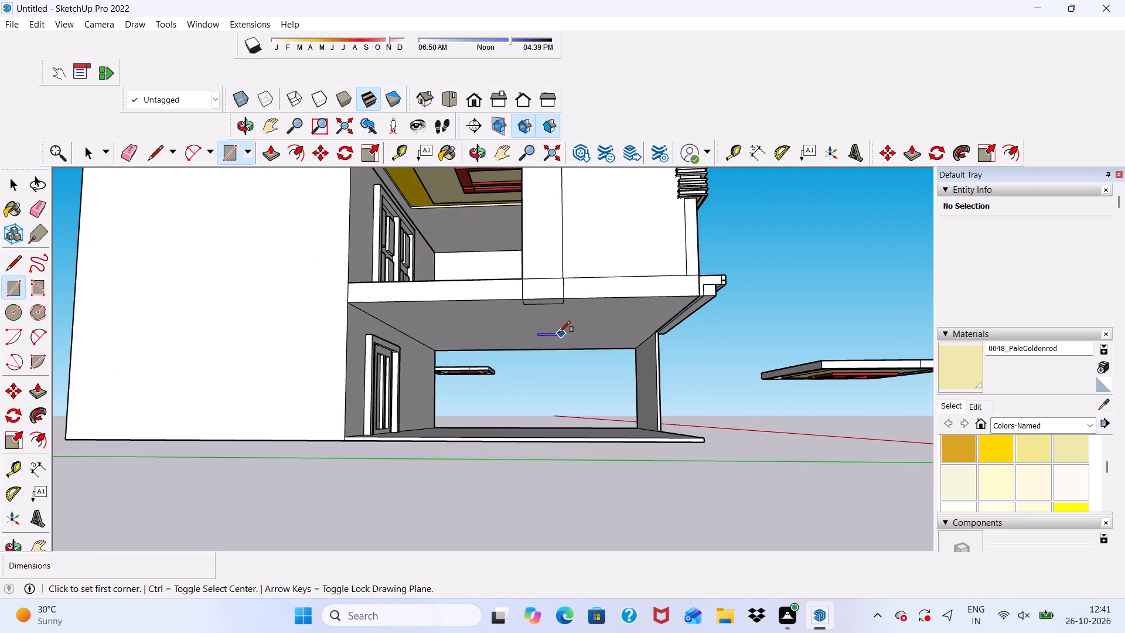
Delete the upper-floor side face that fills the opening between the side column and the balcony's front column.
{"action": "scroll", "coordinate": [547, 326], "scroll_direction": "down", "scroll_amount": 5}
{"action": "key", "text": "space"}
{"action": "scroll", "coordinate": [578, 249], "scroll_direction": "up", "scroll_amount": 2}
{"action": "left_click", "coordinate": [578, 249]}
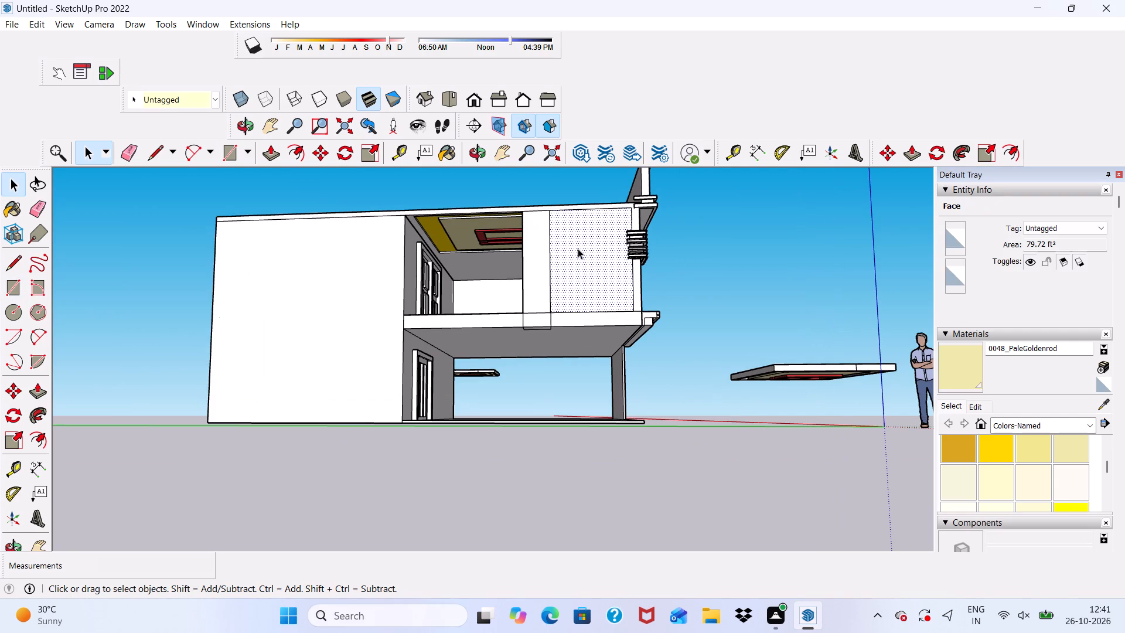
{"action": "key", "text": "Delete"}
{"action": "scroll", "coordinate": [574, 241], "scroll_direction": "down", "scroll_amount": 5}
{"action": "left_click_drag", "start_coordinate": [568, 246], "coordinate": [559, 261]}
Push/Pull the rectangle on the balcony slab's underside 9" downward.
{"action": "scroll", "coordinate": [435, 254], "scroll_direction": "up", "scroll_amount": 7}
{"action": "scroll", "coordinate": [485, 298], "scroll_direction": "down", "scroll_amount": 1}
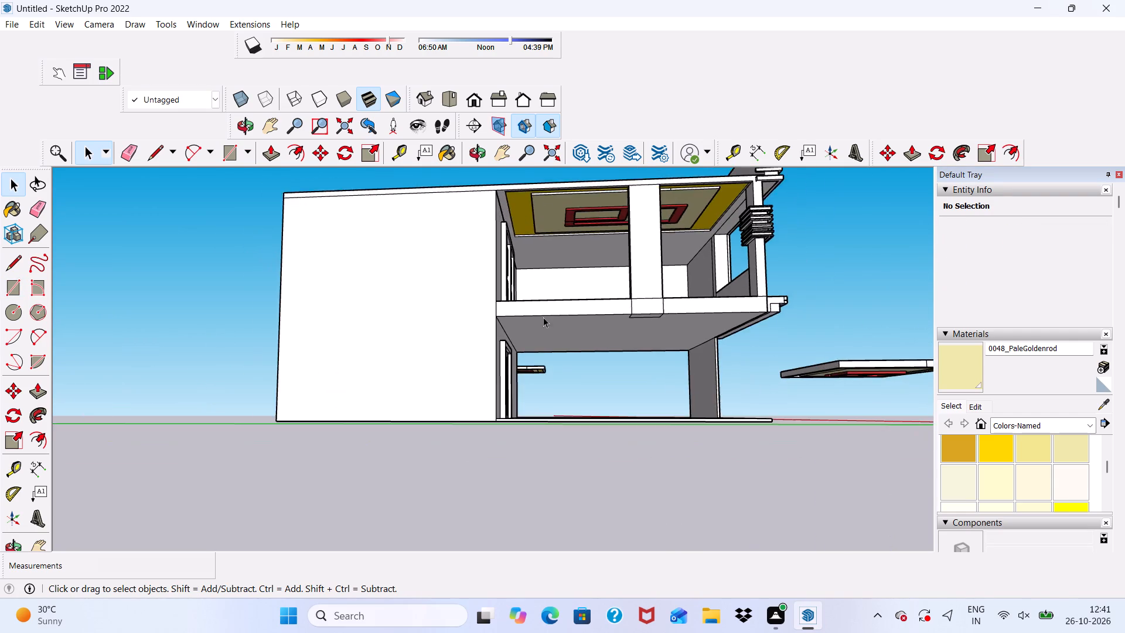
{"action": "scroll", "coordinate": [626, 313], "scroll_direction": "up", "scroll_amount": 16}
{"action": "left_click", "coordinate": [644, 306]}
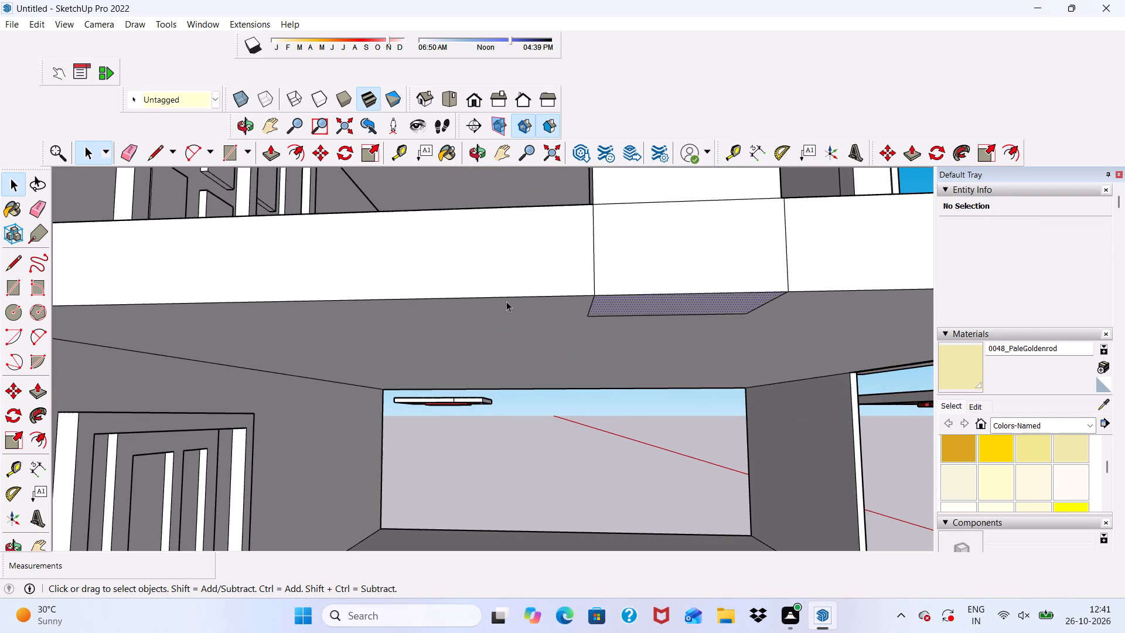
{"action": "left_click", "coordinate": [268, 145]}
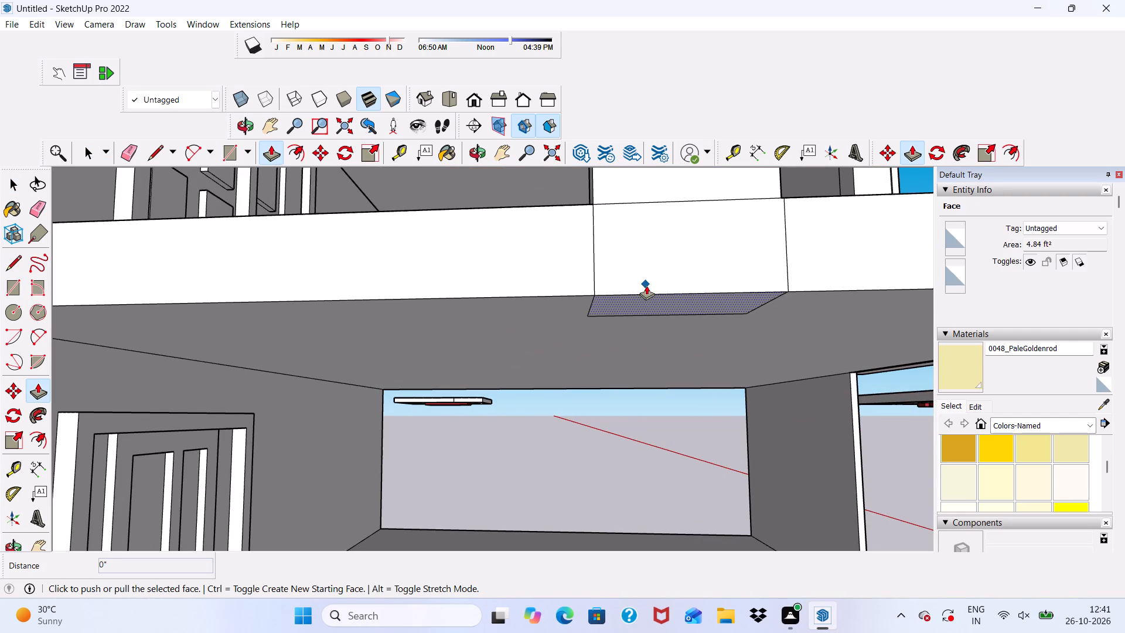
{"action": "scroll", "coordinate": [652, 305], "scroll_direction": "up", "scroll_amount": 5}
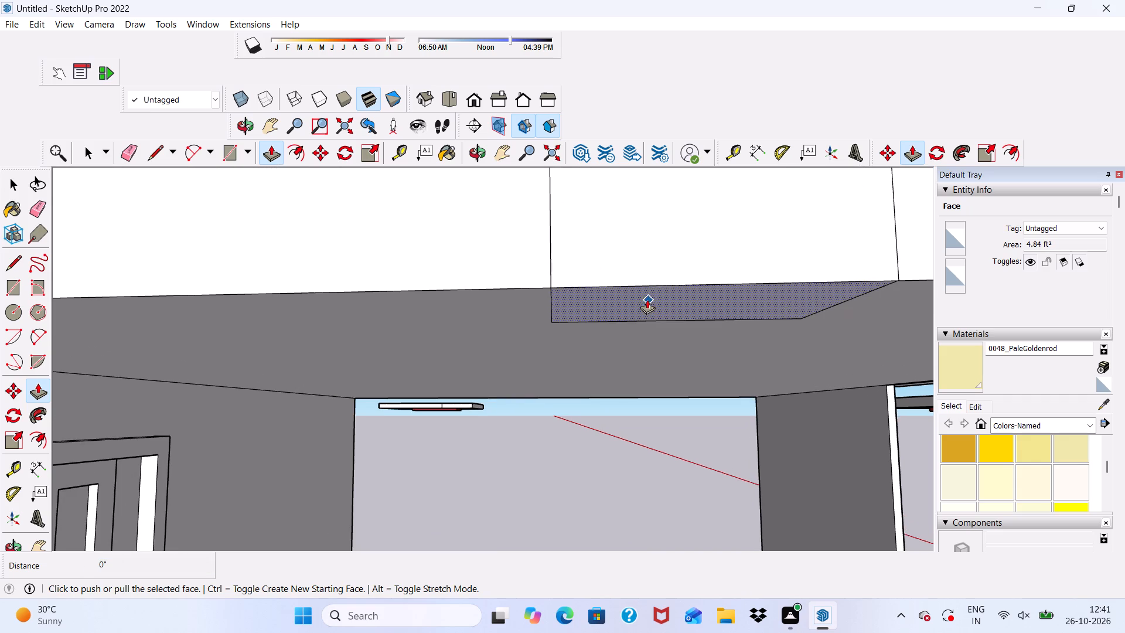
{"action": "left_click", "coordinate": [646, 298]}
{"action": "scroll", "coordinate": [643, 351], "scroll_direction": "down", "scroll_amount": 10}
{"action": "right_click", "coordinate": [625, 361]}
{"action": "left_click", "coordinate": [625, 362]}
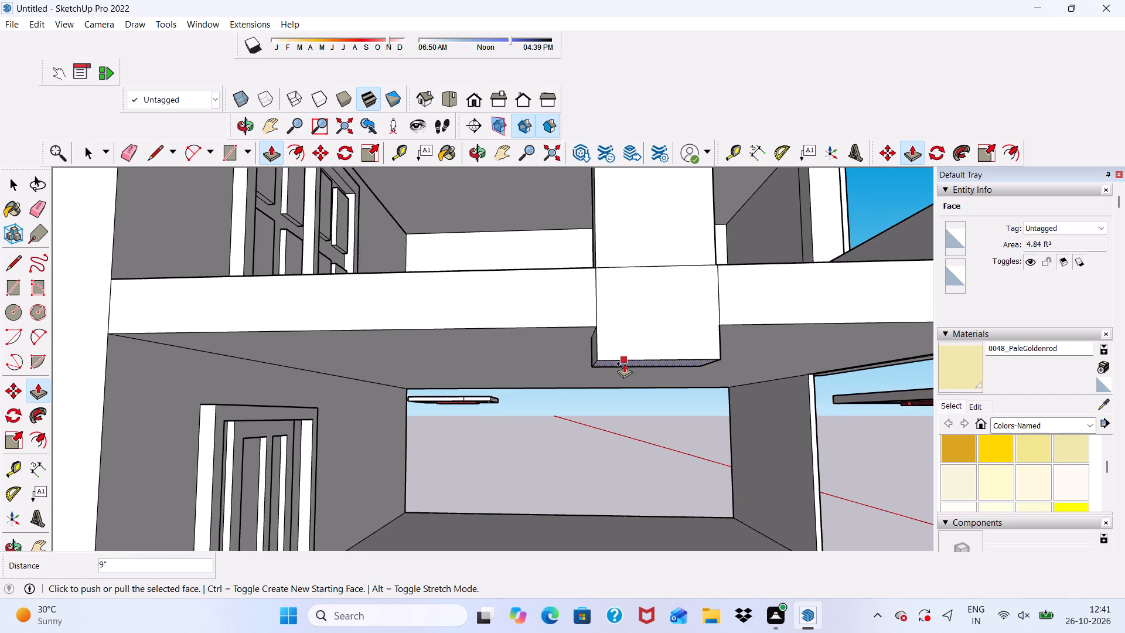
Extend the stub's bottom face another 8' 1 1/2" down to the porch floor to form the lower column.
{"action": "scroll", "coordinate": [624, 365], "scroll_direction": "down", "scroll_amount": 11}
{"action": "middle_click_drag", "start_coordinate": [649, 429], "coordinate": [630, 466]}
{"action": "scroll", "coordinate": [626, 405], "scroll_direction": "up", "scroll_amount": 6}
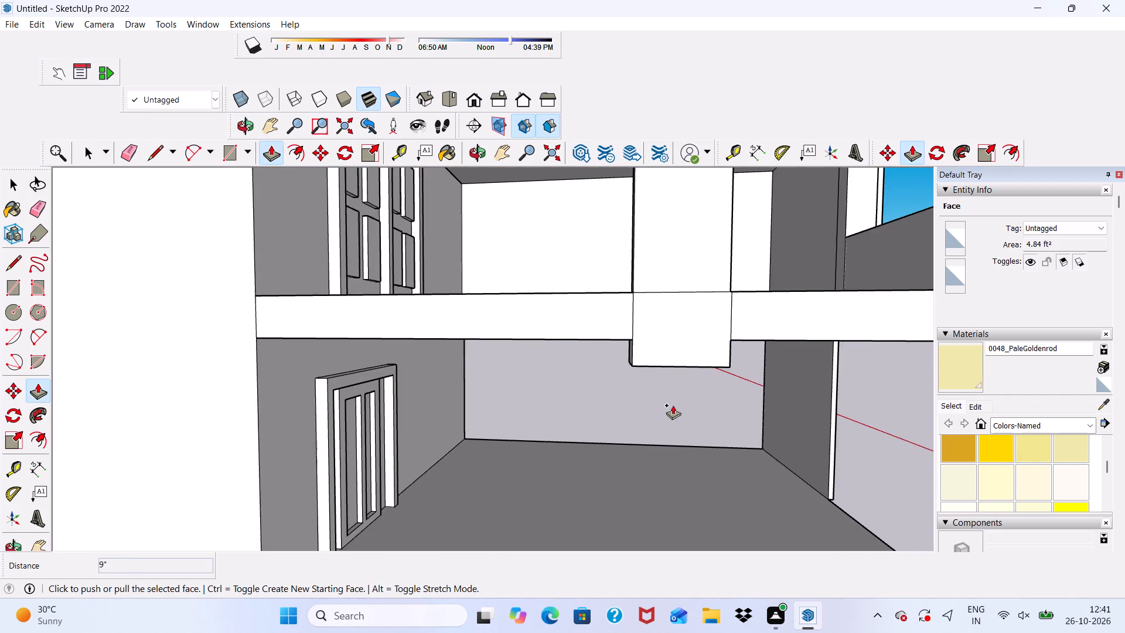
{"action": "middle_click_drag", "start_coordinate": [674, 406], "coordinate": [693, 357]}
{"action": "scroll", "coordinate": [694, 360], "scroll_direction": "up", "scroll_amount": 1}
{"action": "scroll", "coordinate": [680, 365], "scroll_direction": "down", "scroll_amount": 4}
{"action": "scroll", "coordinate": [715, 264], "scroll_direction": "up", "scroll_amount": 8}
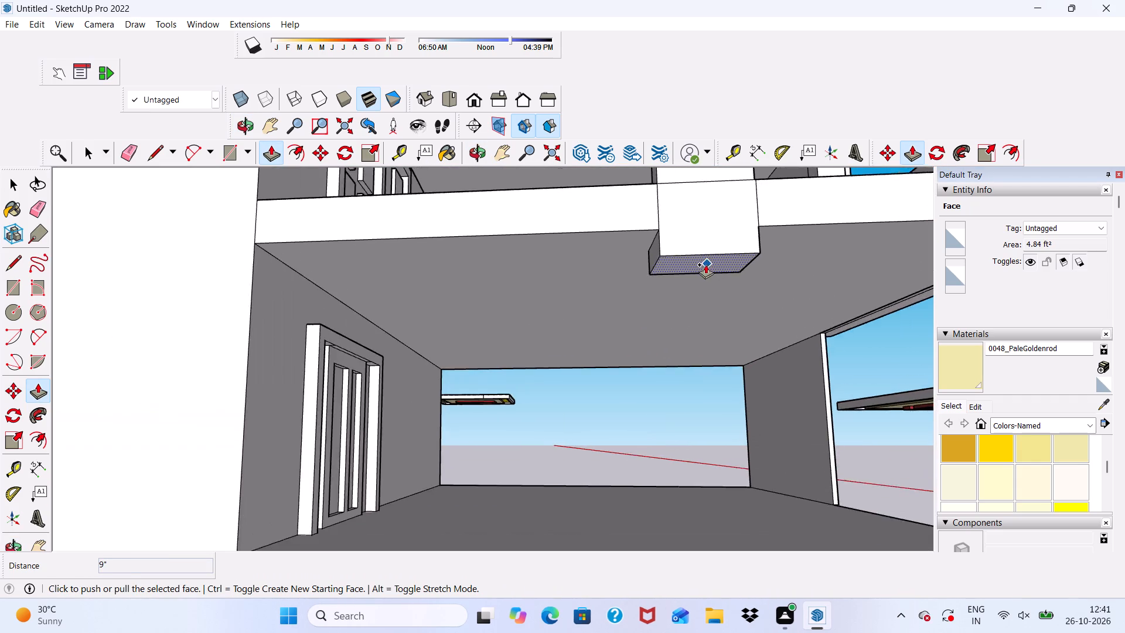
{"action": "scroll", "coordinate": [705, 264], "scroll_direction": "up", "scroll_amount": 2}
{"action": "left_click", "coordinate": [705, 264]}
{"action": "scroll", "coordinate": [705, 332], "scroll_direction": "down", "scroll_amount": 8}
{"action": "scroll", "coordinate": [697, 508], "scroll_direction": "up", "scroll_amount": 4}
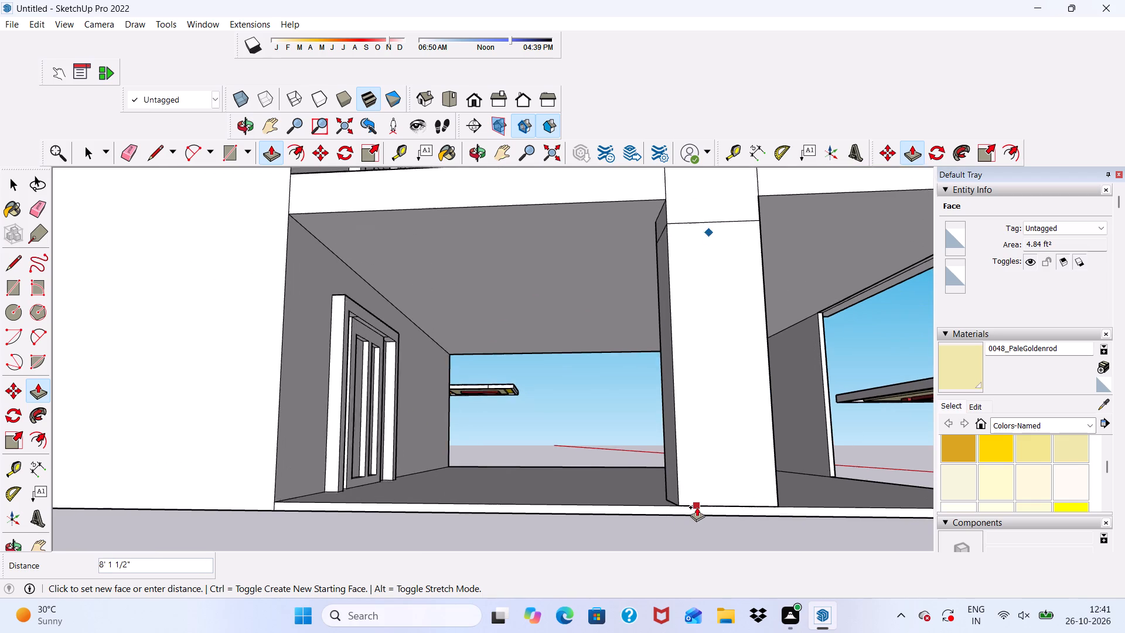
{"action": "scroll", "coordinate": [697, 507], "scroll_direction": "up", "scroll_amount": 1}
{"action": "left_click", "coordinate": [695, 505]}
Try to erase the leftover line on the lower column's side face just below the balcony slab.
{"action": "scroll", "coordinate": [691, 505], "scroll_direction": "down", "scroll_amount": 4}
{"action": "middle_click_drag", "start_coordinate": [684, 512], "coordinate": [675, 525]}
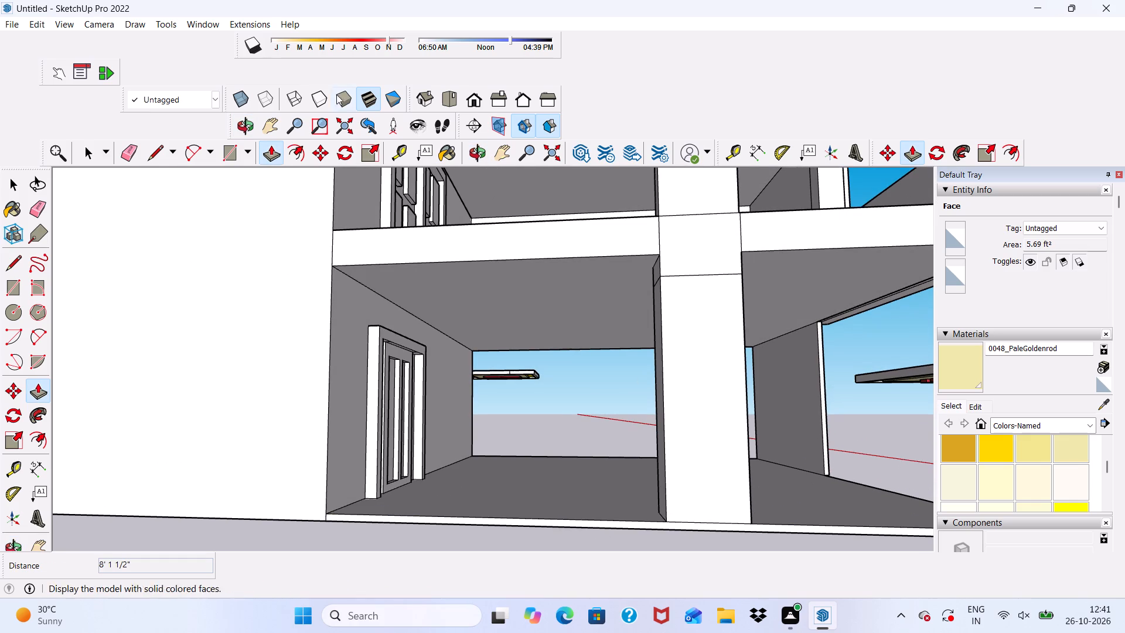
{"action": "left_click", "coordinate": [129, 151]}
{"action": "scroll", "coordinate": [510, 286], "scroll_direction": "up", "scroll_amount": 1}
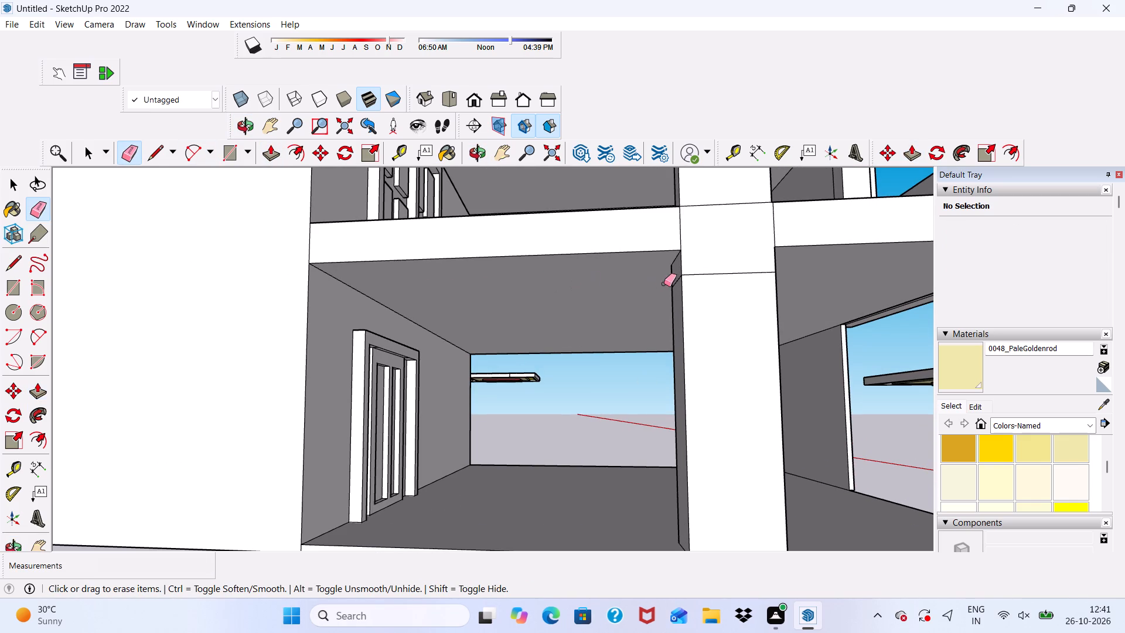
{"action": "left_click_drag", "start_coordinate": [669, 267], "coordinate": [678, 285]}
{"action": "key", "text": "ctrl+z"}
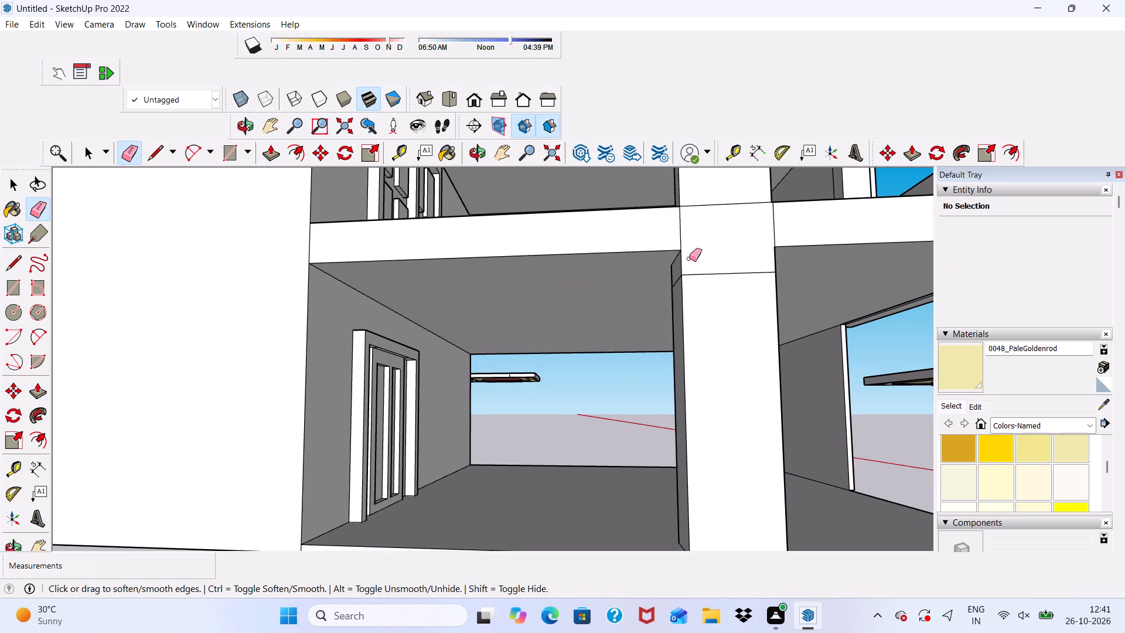
Erase the leftover horizontal seam lines on the lower column's outer face and both side faces below the slab.
{"action": "left_click_drag", "start_coordinate": [725, 267], "coordinate": [727, 280]}
{"action": "scroll", "coordinate": [717, 278], "scroll_direction": "down", "scroll_amount": 1}
{"action": "middle_click_drag", "start_coordinate": [712, 278], "coordinate": [799, 301]}
{"action": "scroll", "coordinate": [667, 321], "scroll_direction": "up", "scroll_amount": 4}
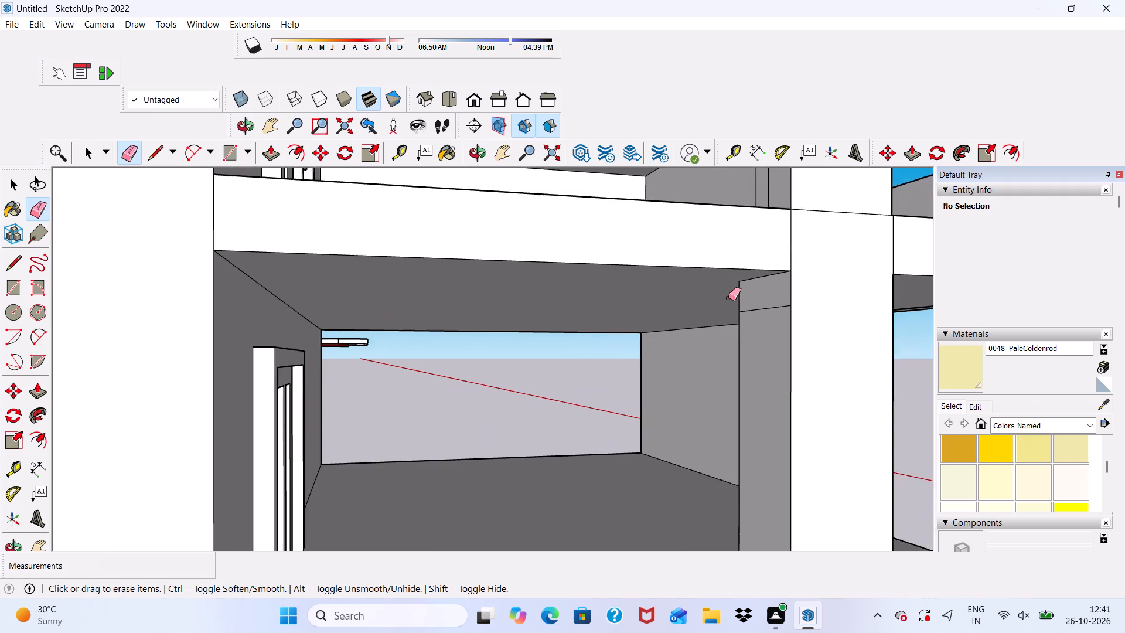
{"action": "scroll", "coordinate": [739, 300], "scroll_direction": "up", "scroll_amount": 4}
{"action": "left_click_drag", "start_coordinate": [792, 303], "coordinate": [786, 332]}
{"action": "scroll", "coordinate": [679, 274], "scroll_direction": "down", "scroll_amount": 11}
{"action": "middle_click_drag", "start_coordinate": [714, 367], "coordinate": [484, 397]}
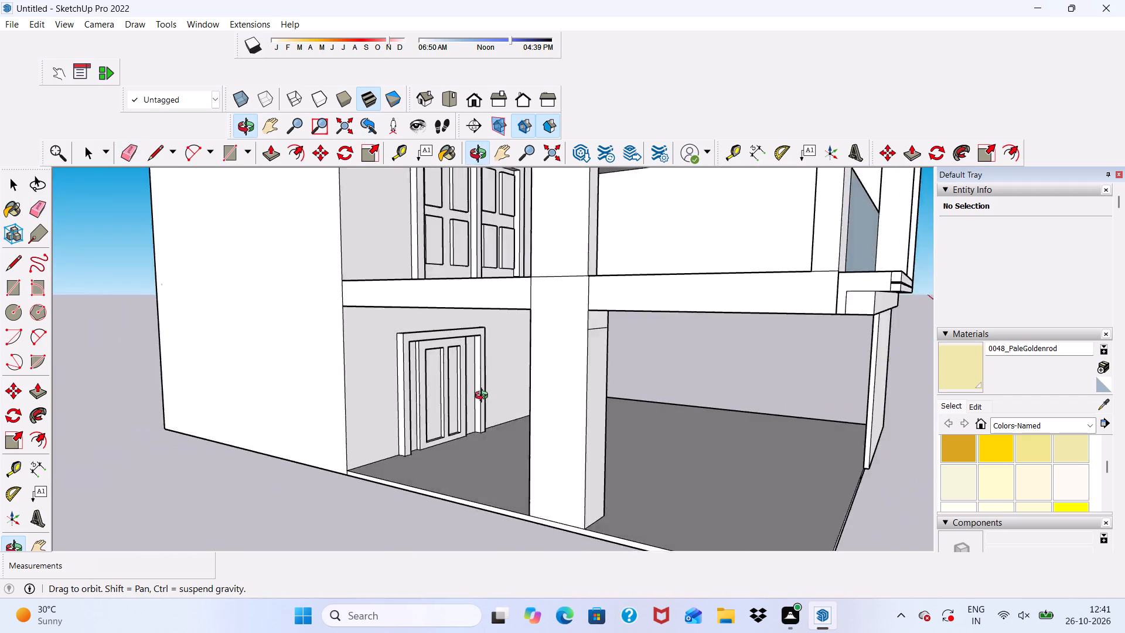
{"action": "middle_click_drag", "start_coordinate": [484, 397], "coordinate": [462, 397]}
{"action": "scroll", "coordinate": [532, 343], "scroll_direction": "up", "scroll_amount": 4}
{"action": "left_click_drag", "start_coordinate": [507, 326], "coordinate": [526, 362]}
Erase the two vertical lines on the balcony slab's side edge between the upper and lower columns.
{"action": "scroll", "coordinate": [499, 278], "scroll_direction": "up", "scroll_amount": 4}
{"action": "left_click_drag", "start_coordinate": [499, 272], "coordinate": [526, 295]}
{"action": "left_click_drag", "start_coordinate": [463, 263], "coordinate": [513, 279]}
{"action": "left_click_drag", "start_coordinate": [508, 274], "coordinate": [472, 274]}
{"action": "scroll", "coordinate": [393, 266], "scroll_direction": "up", "scroll_amount": 3}
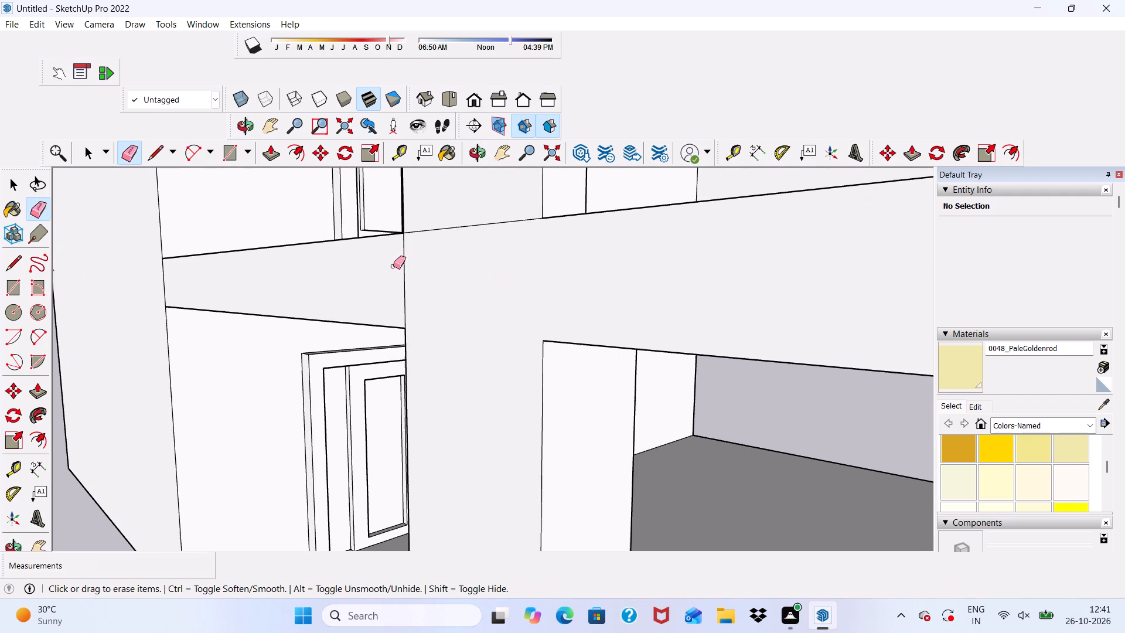
{"action": "left_click_drag", "start_coordinate": [394, 266], "coordinate": [401, 267]}
{"action": "left_click_drag", "start_coordinate": [401, 267], "coordinate": [412, 274]}
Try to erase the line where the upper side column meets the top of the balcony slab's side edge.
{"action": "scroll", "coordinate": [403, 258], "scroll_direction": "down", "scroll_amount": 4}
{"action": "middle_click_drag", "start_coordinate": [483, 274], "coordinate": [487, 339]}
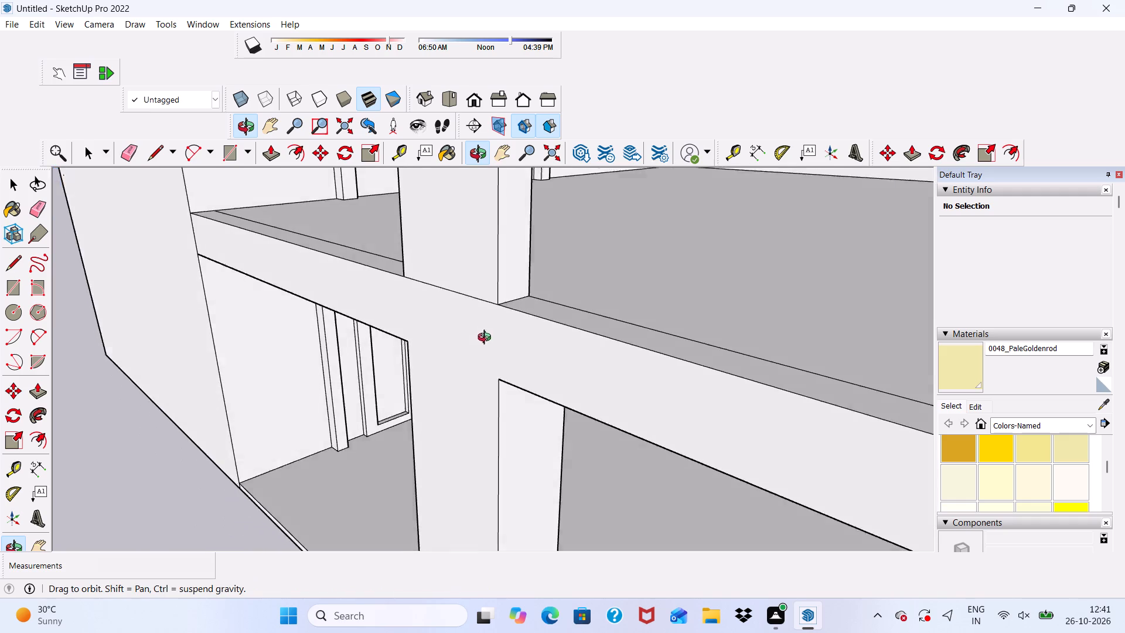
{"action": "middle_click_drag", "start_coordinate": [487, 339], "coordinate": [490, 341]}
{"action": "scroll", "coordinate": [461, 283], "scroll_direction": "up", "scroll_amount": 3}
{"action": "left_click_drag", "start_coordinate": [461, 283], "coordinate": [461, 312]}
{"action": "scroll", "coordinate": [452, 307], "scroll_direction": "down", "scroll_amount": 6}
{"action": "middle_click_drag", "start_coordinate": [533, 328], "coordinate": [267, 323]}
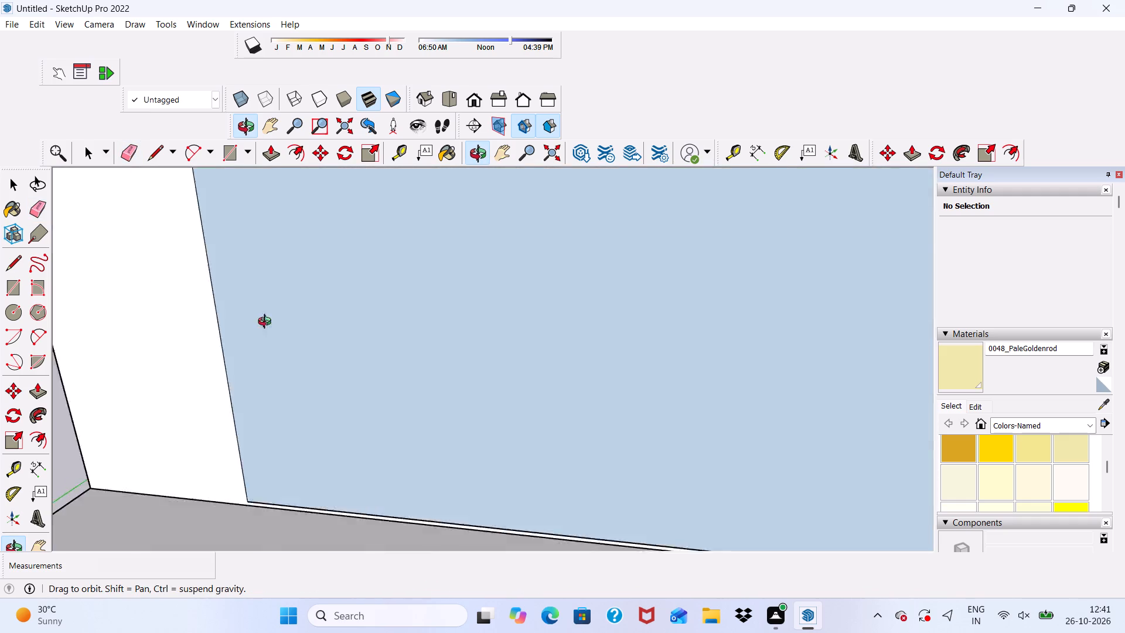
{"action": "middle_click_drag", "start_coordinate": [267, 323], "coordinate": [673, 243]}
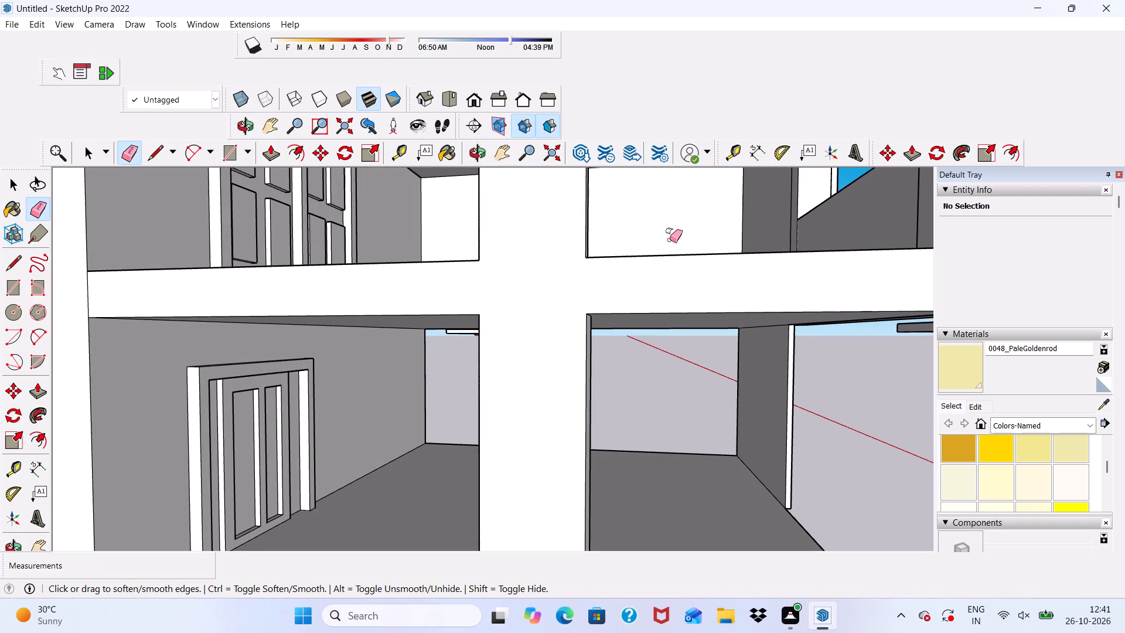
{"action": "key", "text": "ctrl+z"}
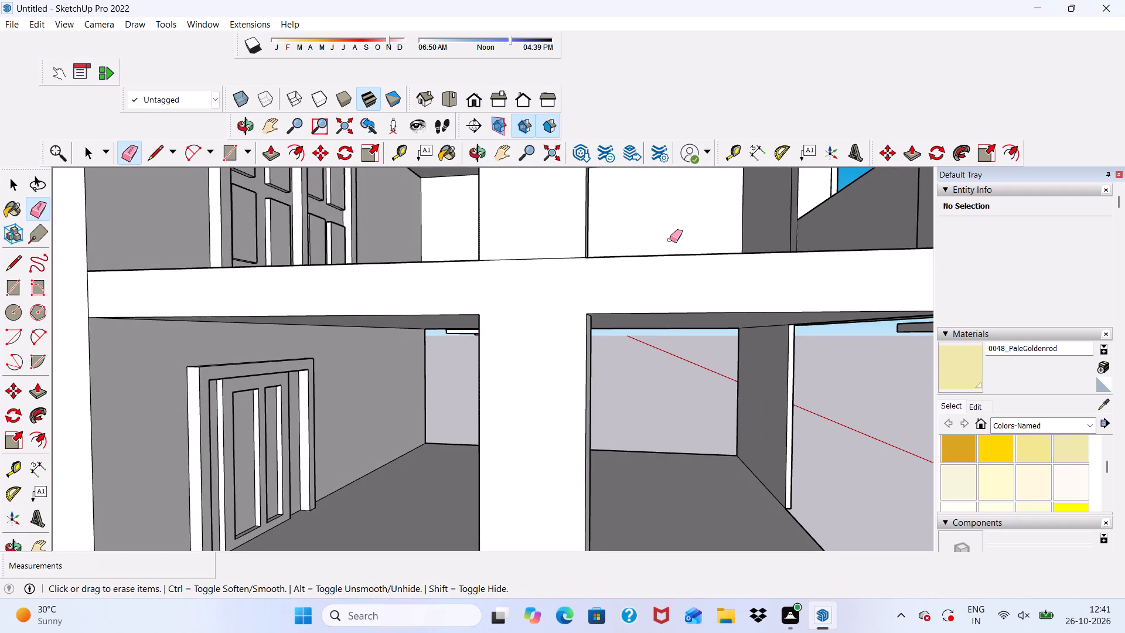
Draw a 2' 7 11/16" line across the lower column's outer face, level with the balcony slab's bottom edge.
{"action": "left_click", "coordinate": [670, 240]}
{"action": "key", "text": "space"}
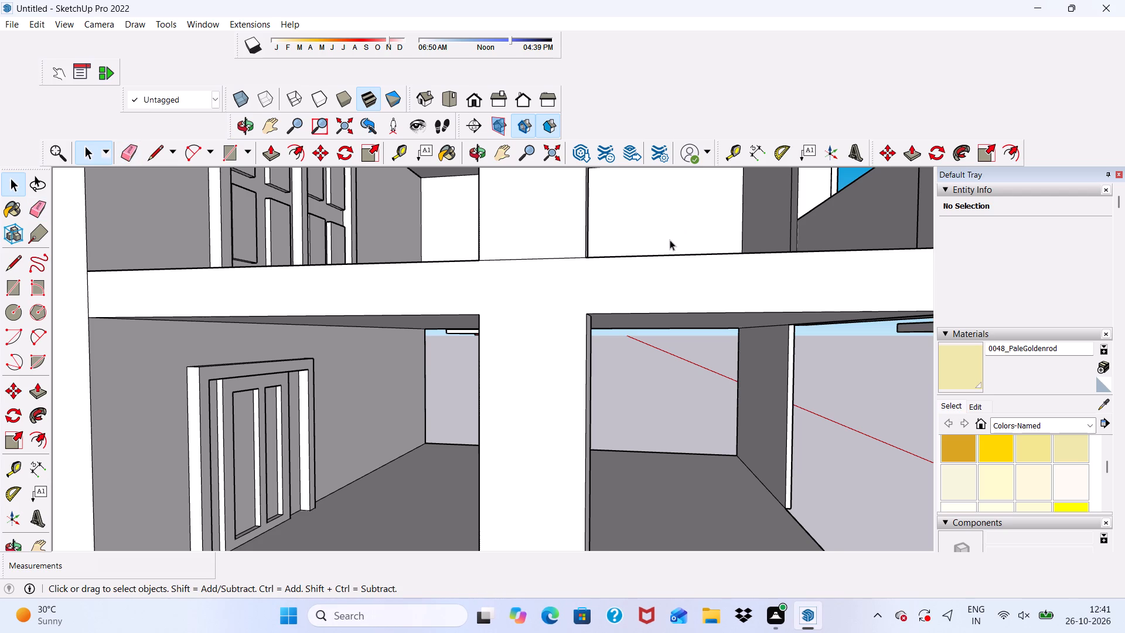
{"action": "left_click", "coordinate": [148, 148]}
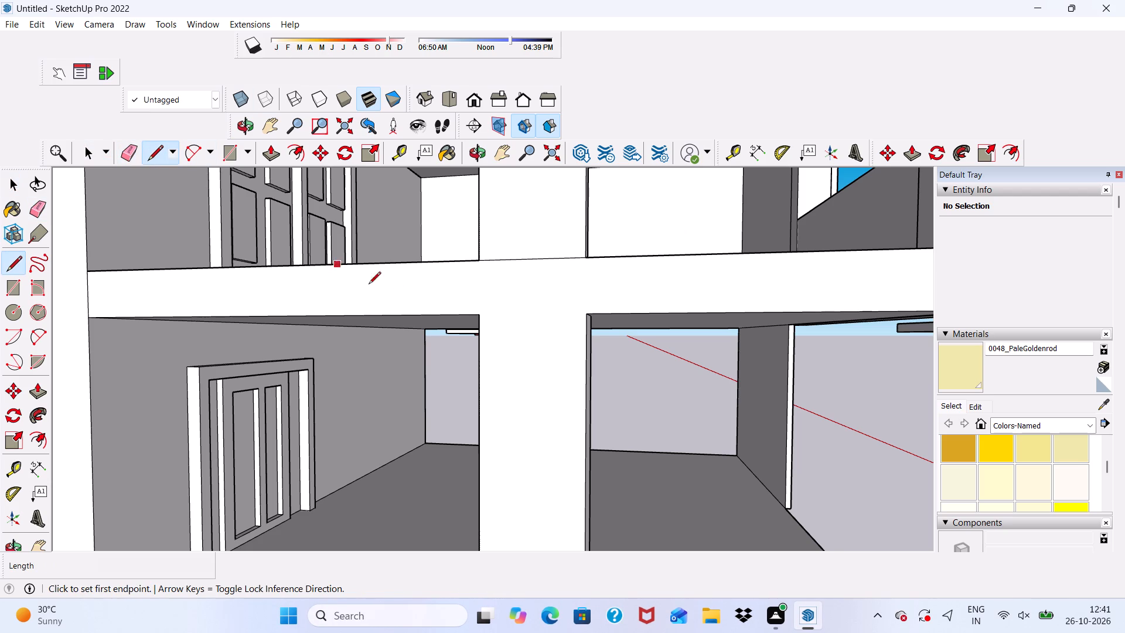
{"action": "left_click", "coordinate": [478, 317]}
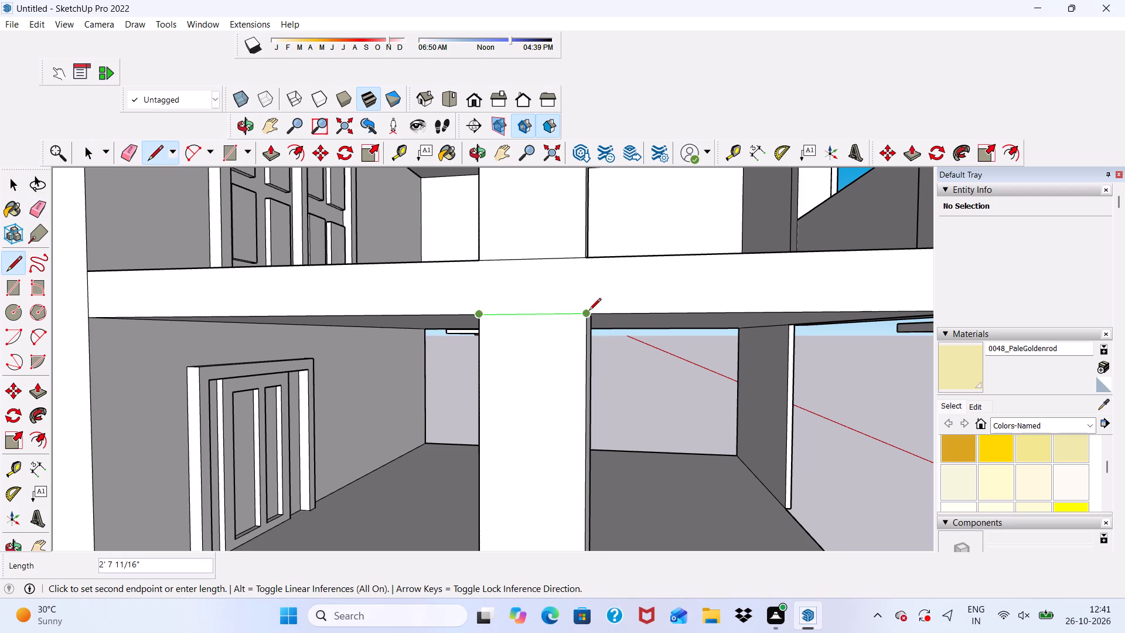
{"action": "left_click", "coordinate": [589, 313]}
{"action": "scroll", "coordinate": [565, 321], "scroll_direction": "down", "scroll_amount": 9}
{"action": "scroll", "coordinate": [613, 342], "scroll_direction": "down", "scroll_amount": 3}
{"action": "scroll", "coordinate": [613, 362], "scroll_direction": "up", "scroll_amount": 1}
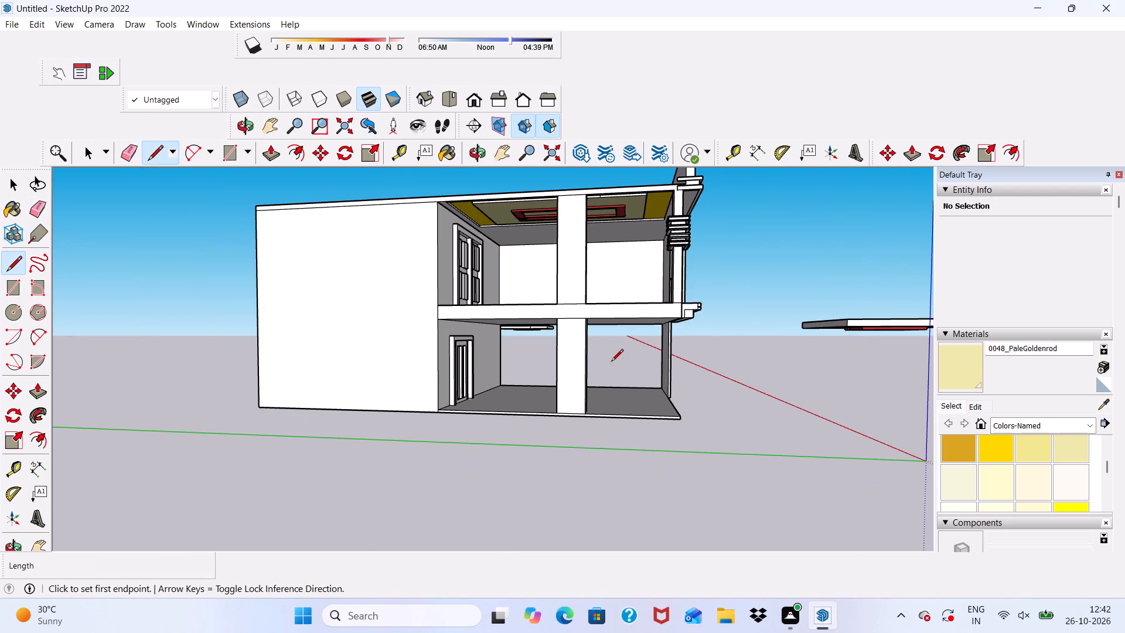
{"action": "left_click", "coordinate": [610, 360]}
{"action": "key", "text": "space"}
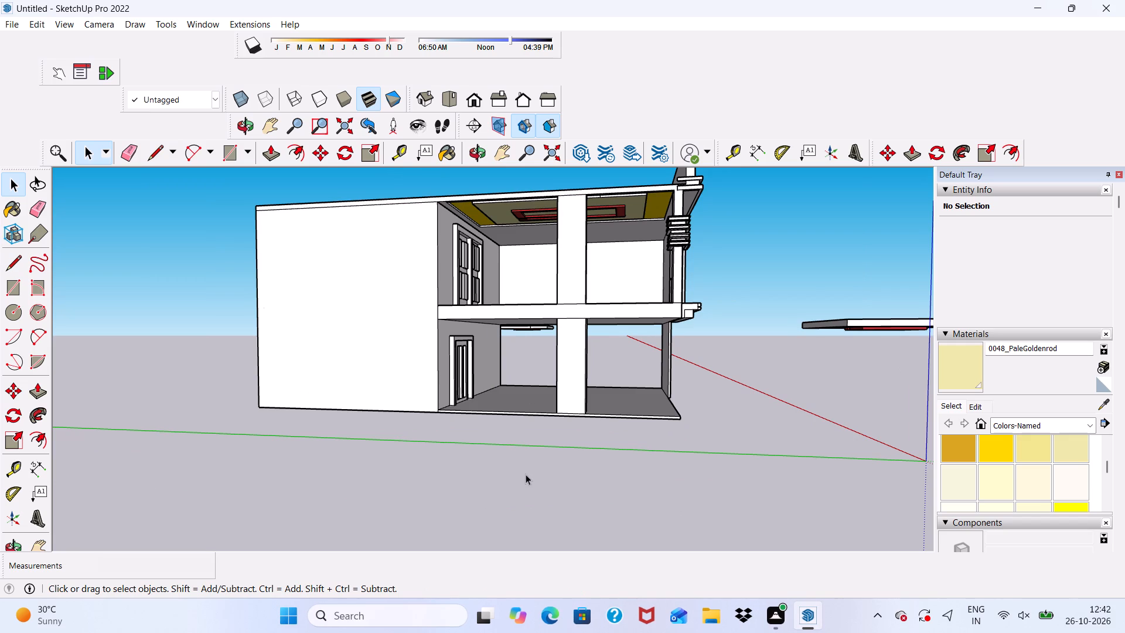
Examine the house front, the porch, the balcony ceiling and the parapet from several angles.
{"action": "scroll", "coordinate": [516, 482], "scroll_direction": "down", "scroll_amount": 6}
{"action": "middle_click_drag", "start_coordinate": [509, 486], "coordinate": [199, 515]}
{"action": "scroll", "coordinate": [475, 401], "scroll_direction": "up", "scroll_amount": 5}
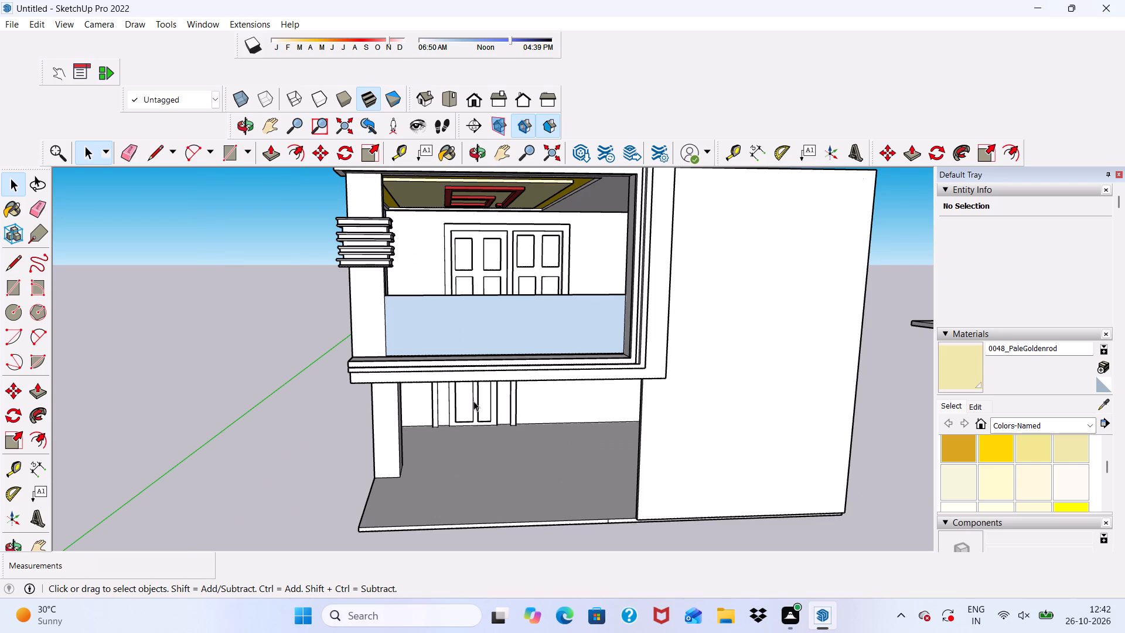
{"action": "scroll", "coordinate": [473, 403], "scroll_direction": "down", "scroll_amount": 5}
{"action": "middle_click_drag", "start_coordinate": [499, 436], "coordinate": [507, 339]}
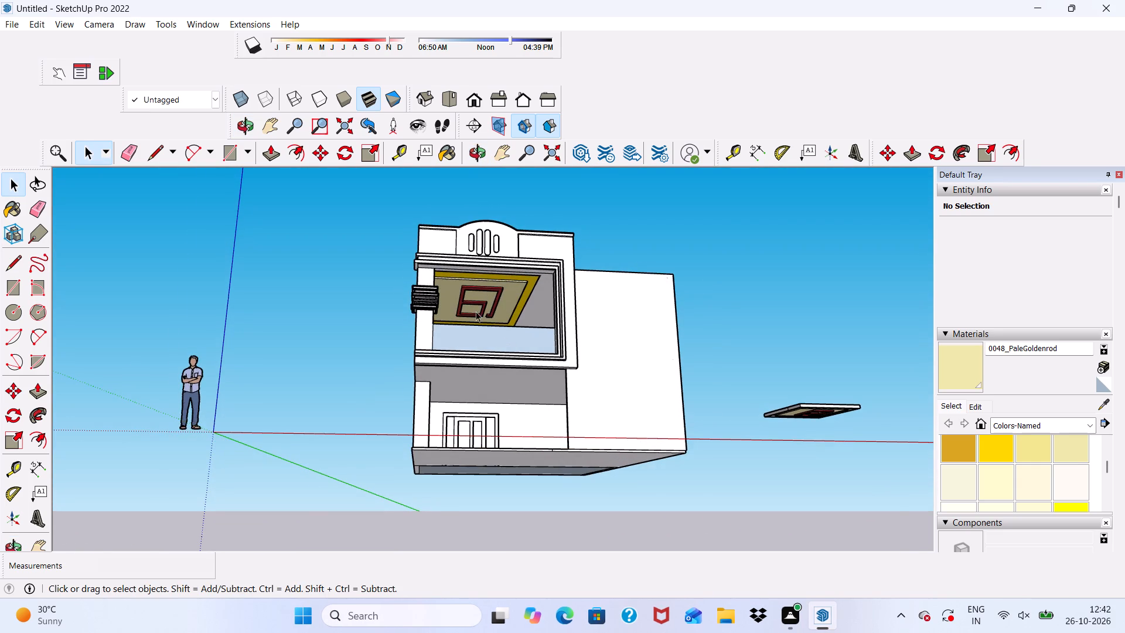
{"action": "scroll", "coordinate": [476, 311], "scroll_direction": "up", "scroll_amount": 5}
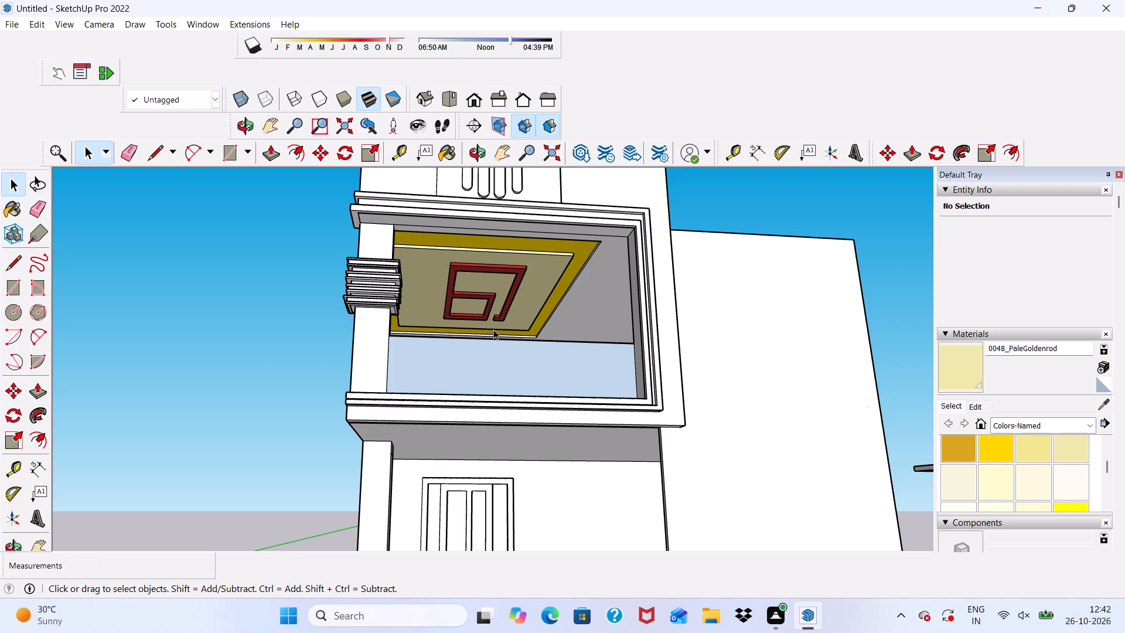
{"action": "scroll", "coordinate": [554, 114], "scroll_direction": "up", "scroll_amount": 1}
{"action": "scroll", "coordinate": [567, 229], "scroll_direction": "down", "scroll_amount": 5}
{"action": "scroll", "coordinate": [585, 251], "scroll_direction": "up", "scroll_amount": 12}
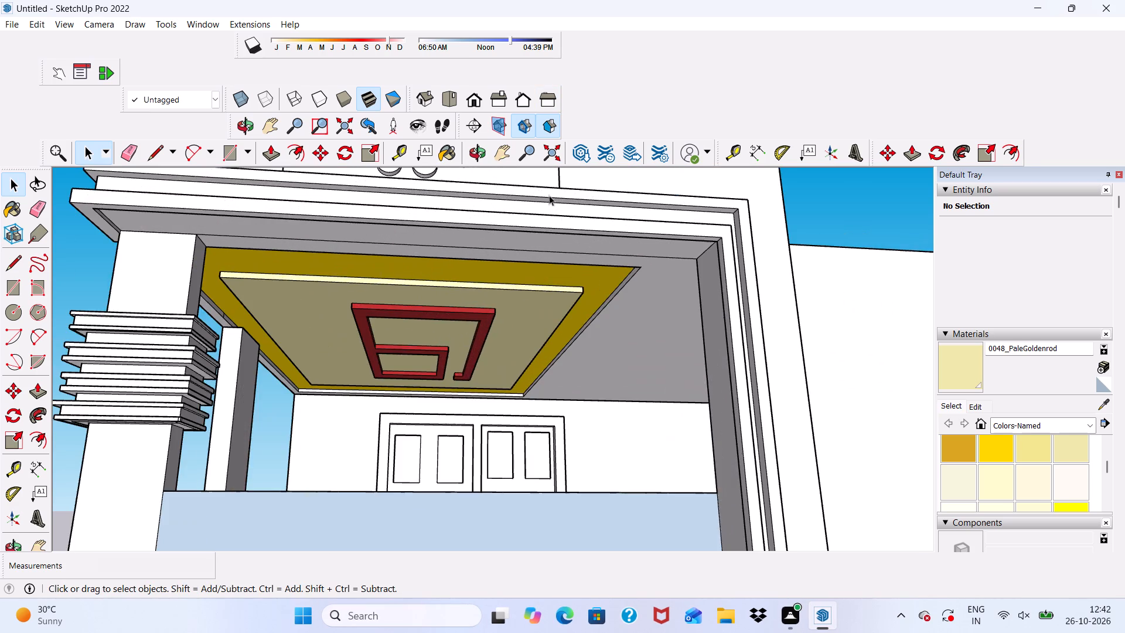
{"action": "middle_click_drag", "start_coordinate": [614, 236], "coordinate": [519, 321]}
{"action": "scroll", "coordinate": [518, 335], "scroll_direction": "down", "scroll_amount": 4}
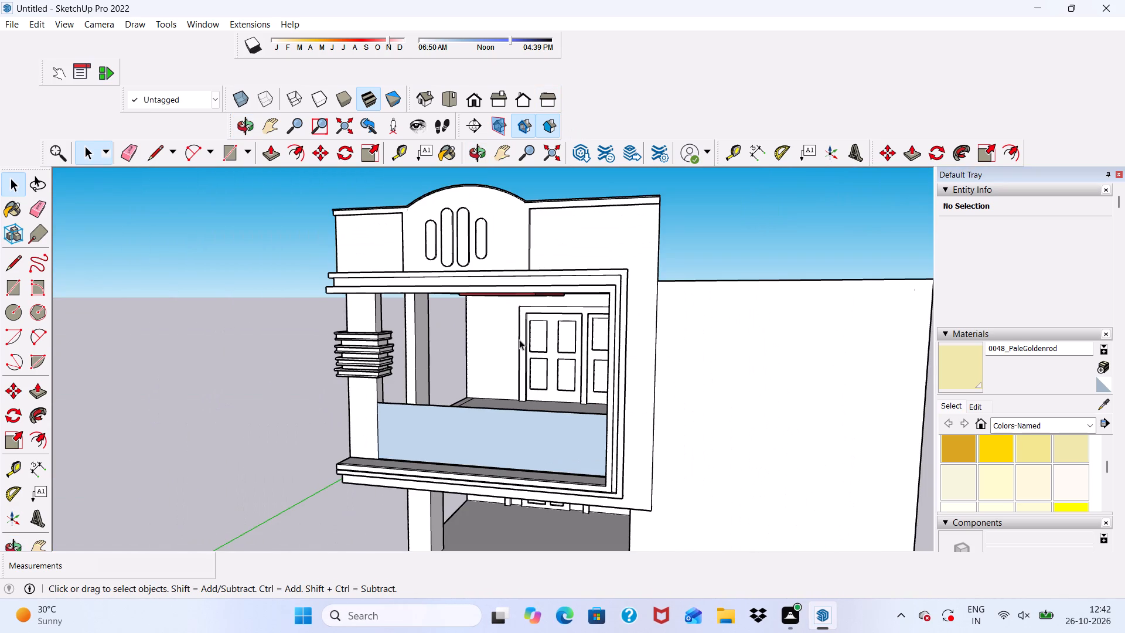
{"action": "scroll", "coordinate": [523, 332], "scroll_direction": "down", "scroll_amount": 3}
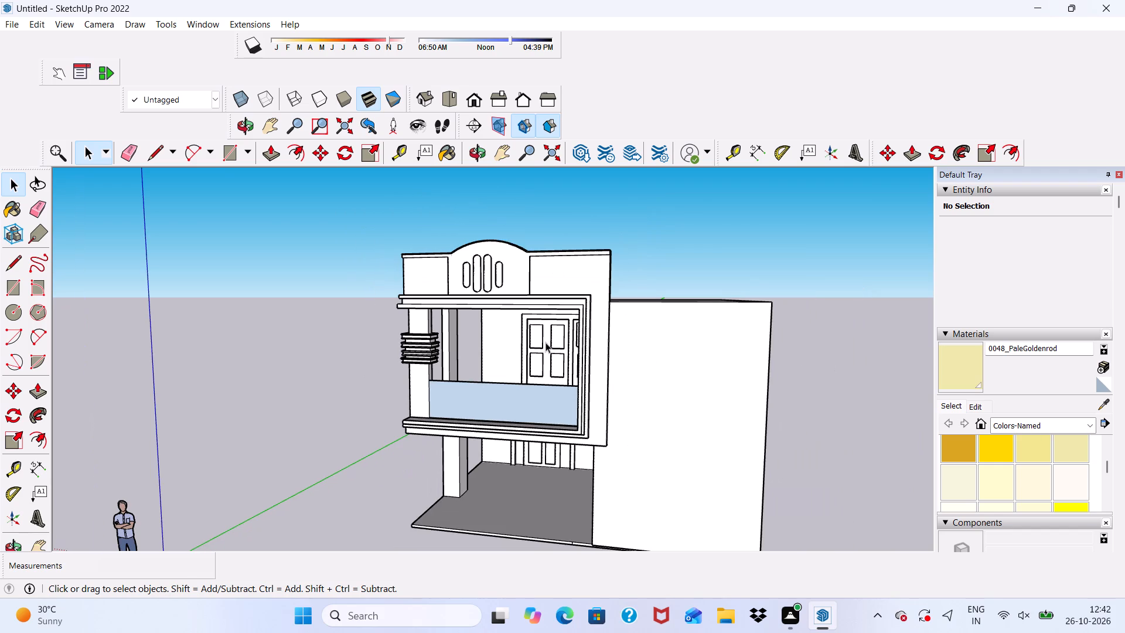
Draw a 3' 1/4" by 1' 1 1/8" rectangle on the parapet's top face to the left of the arch.
{"action": "middle_click_drag", "start_coordinate": [547, 343], "coordinate": [612, 496]}
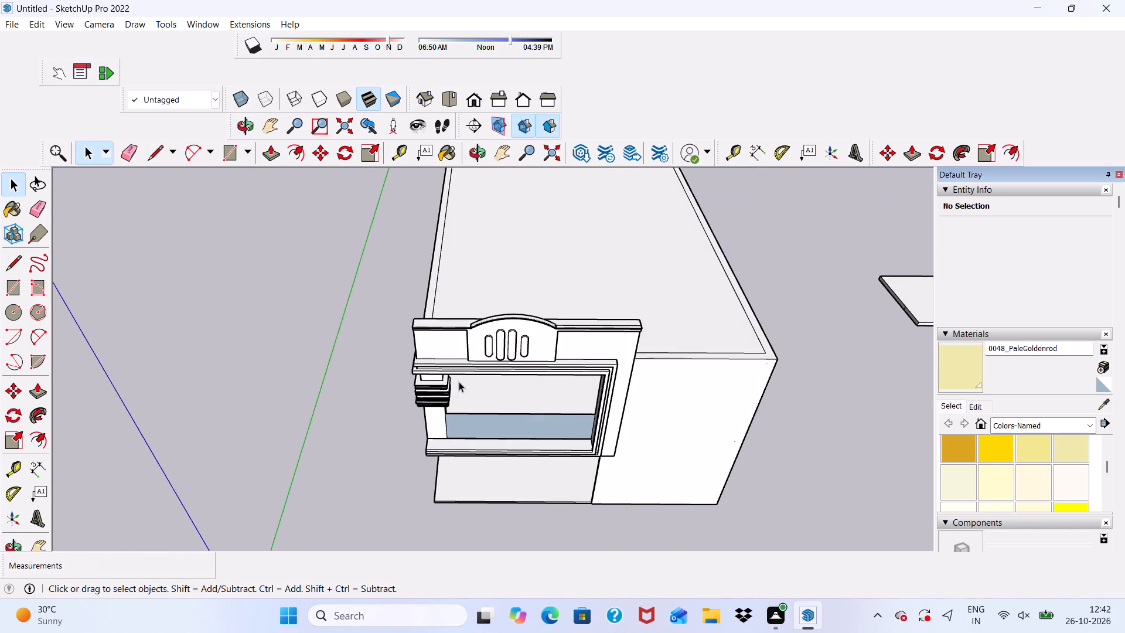
{"action": "scroll", "coordinate": [457, 362], "scroll_direction": "up", "scroll_amount": 11}
{"action": "scroll", "coordinate": [459, 292], "scroll_direction": "down", "scroll_amount": 1}
{"action": "middle_click_drag", "start_coordinate": [463, 322], "coordinate": [488, 357]}
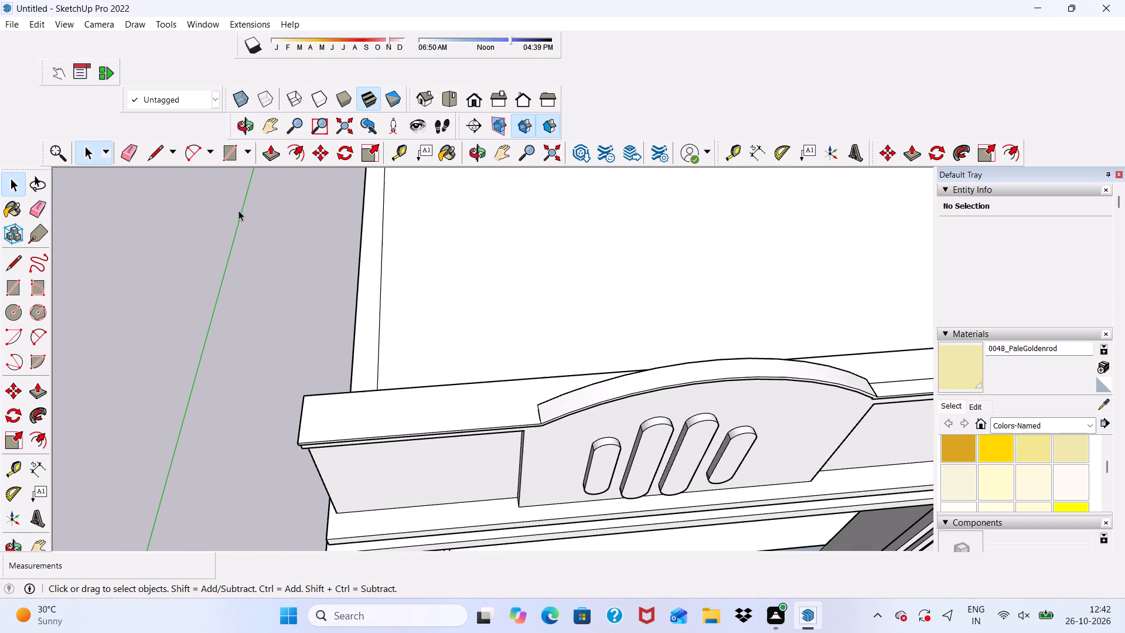
{"action": "left_click", "coordinate": [227, 152]}
{"action": "scroll", "coordinate": [322, 442], "scroll_direction": "up", "scroll_amount": 4}
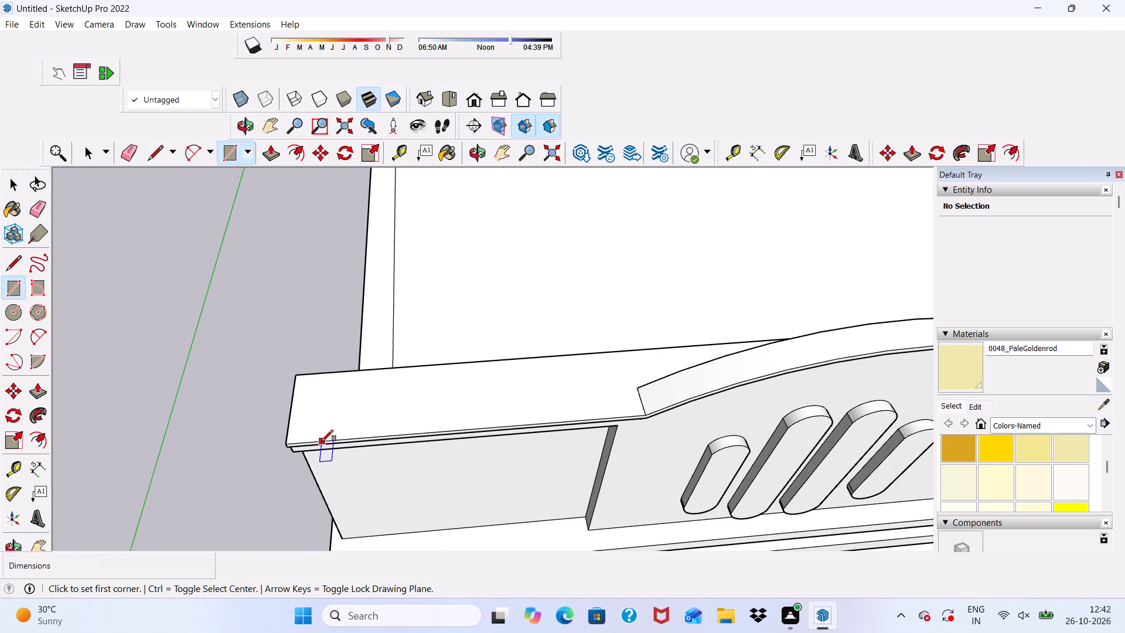
{"action": "left_click", "coordinate": [322, 441]}
{"action": "scroll", "coordinate": [503, 373], "scroll_direction": "up", "scroll_amount": 4}
{"action": "scroll", "coordinate": [506, 375], "scroll_direction": "down", "scroll_amount": 1}
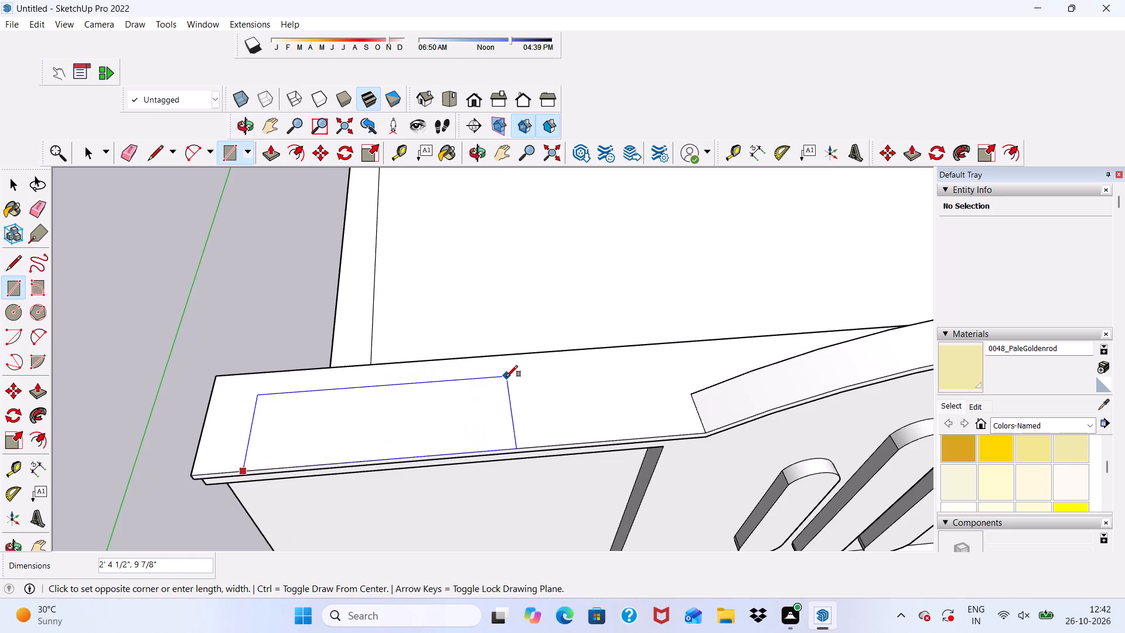
{"action": "middle_click_drag", "start_coordinate": [507, 377], "coordinate": [571, 328]}
{"action": "scroll", "coordinate": [571, 328], "scroll_direction": "up", "scroll_amount": 3}
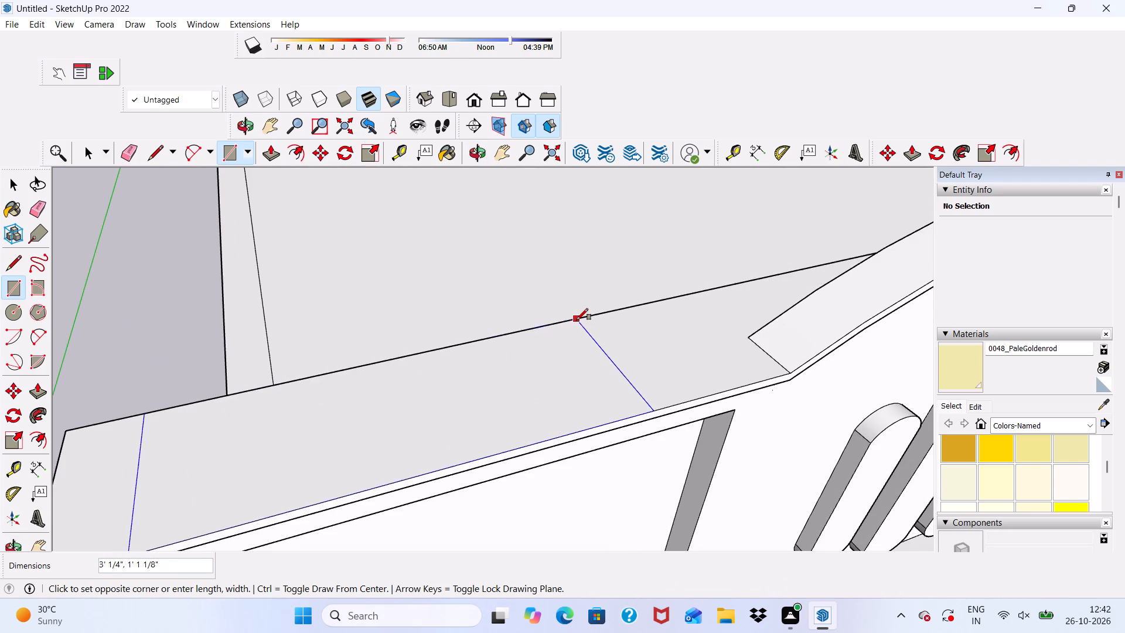
{"action": "left_click", "coordinate": [577, 320]}
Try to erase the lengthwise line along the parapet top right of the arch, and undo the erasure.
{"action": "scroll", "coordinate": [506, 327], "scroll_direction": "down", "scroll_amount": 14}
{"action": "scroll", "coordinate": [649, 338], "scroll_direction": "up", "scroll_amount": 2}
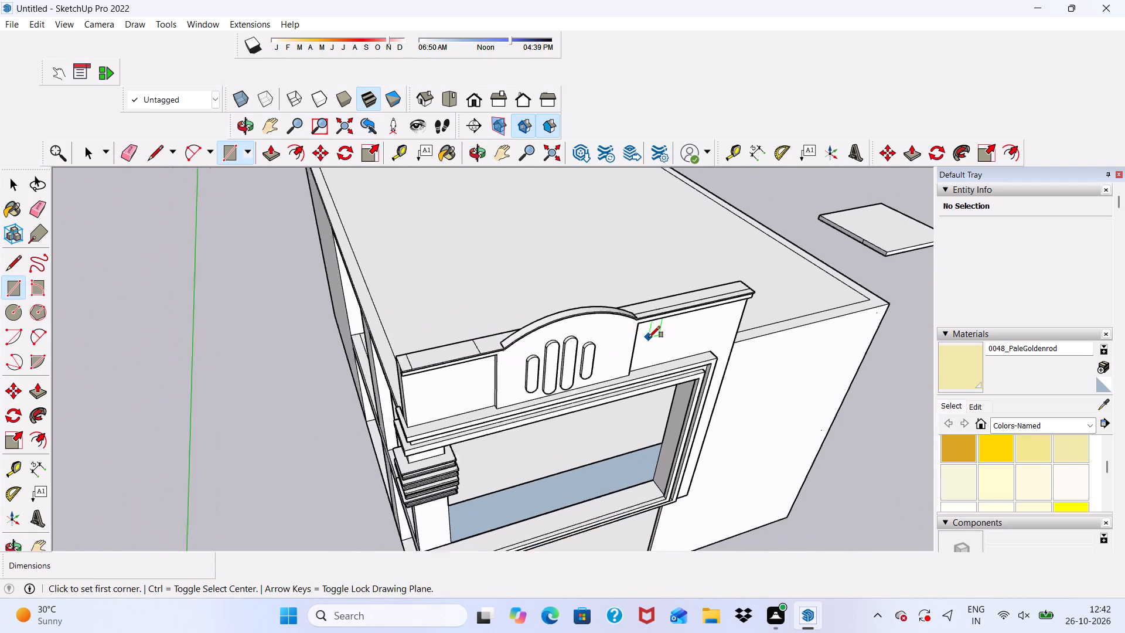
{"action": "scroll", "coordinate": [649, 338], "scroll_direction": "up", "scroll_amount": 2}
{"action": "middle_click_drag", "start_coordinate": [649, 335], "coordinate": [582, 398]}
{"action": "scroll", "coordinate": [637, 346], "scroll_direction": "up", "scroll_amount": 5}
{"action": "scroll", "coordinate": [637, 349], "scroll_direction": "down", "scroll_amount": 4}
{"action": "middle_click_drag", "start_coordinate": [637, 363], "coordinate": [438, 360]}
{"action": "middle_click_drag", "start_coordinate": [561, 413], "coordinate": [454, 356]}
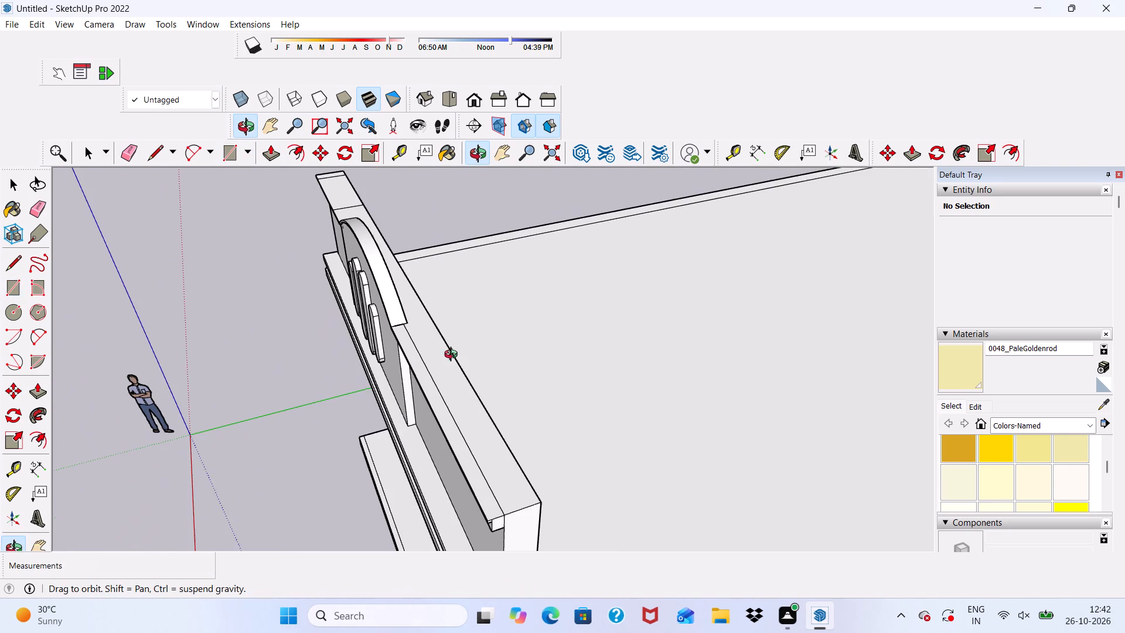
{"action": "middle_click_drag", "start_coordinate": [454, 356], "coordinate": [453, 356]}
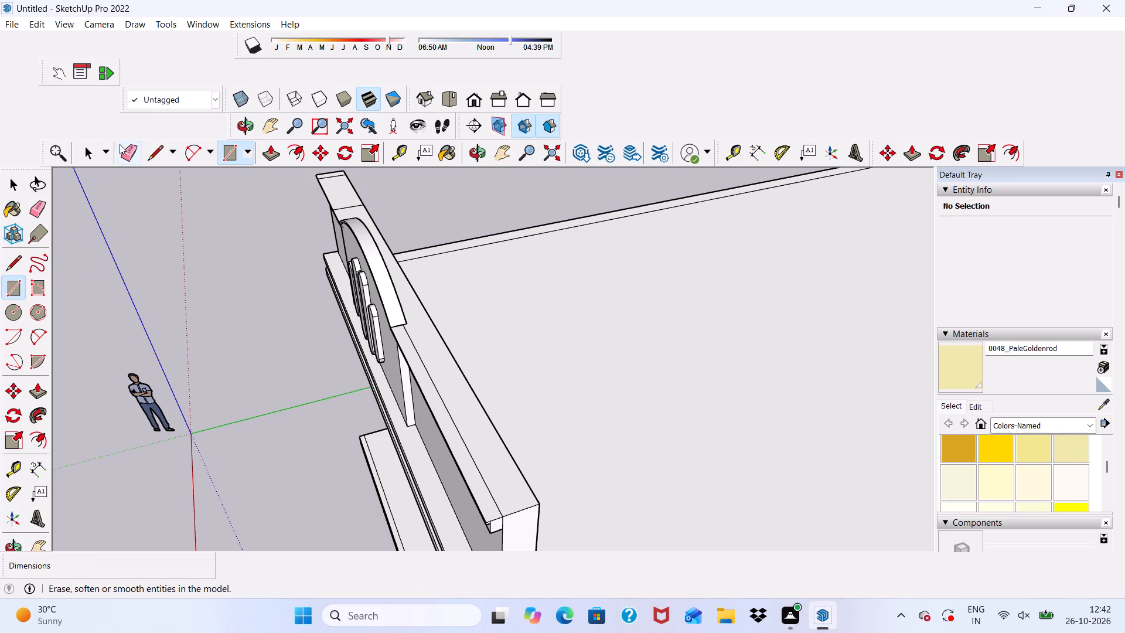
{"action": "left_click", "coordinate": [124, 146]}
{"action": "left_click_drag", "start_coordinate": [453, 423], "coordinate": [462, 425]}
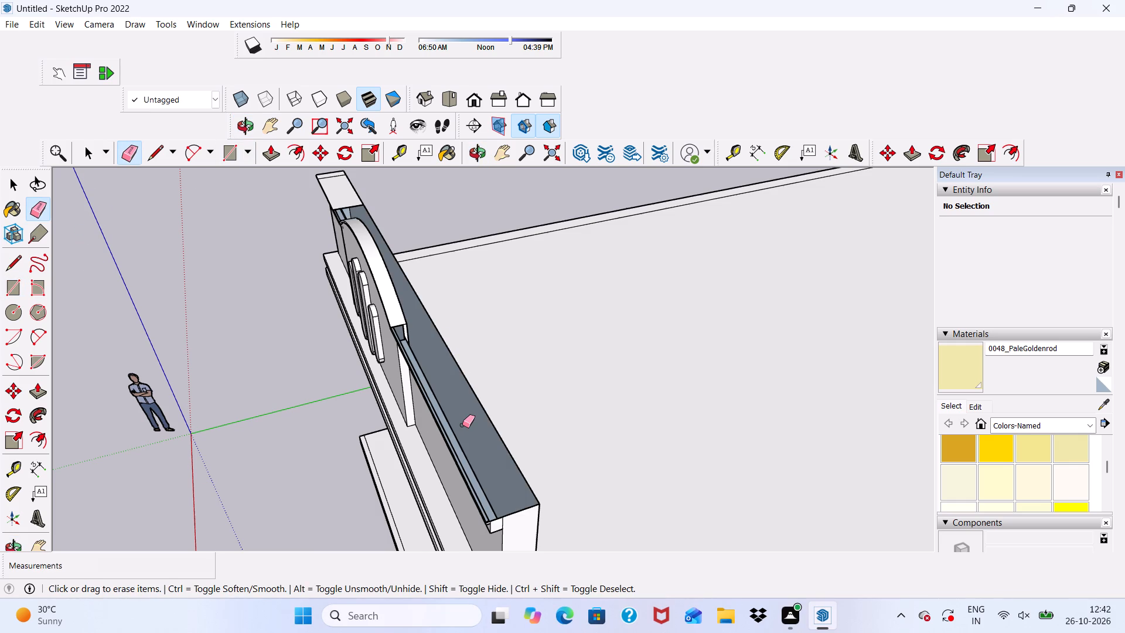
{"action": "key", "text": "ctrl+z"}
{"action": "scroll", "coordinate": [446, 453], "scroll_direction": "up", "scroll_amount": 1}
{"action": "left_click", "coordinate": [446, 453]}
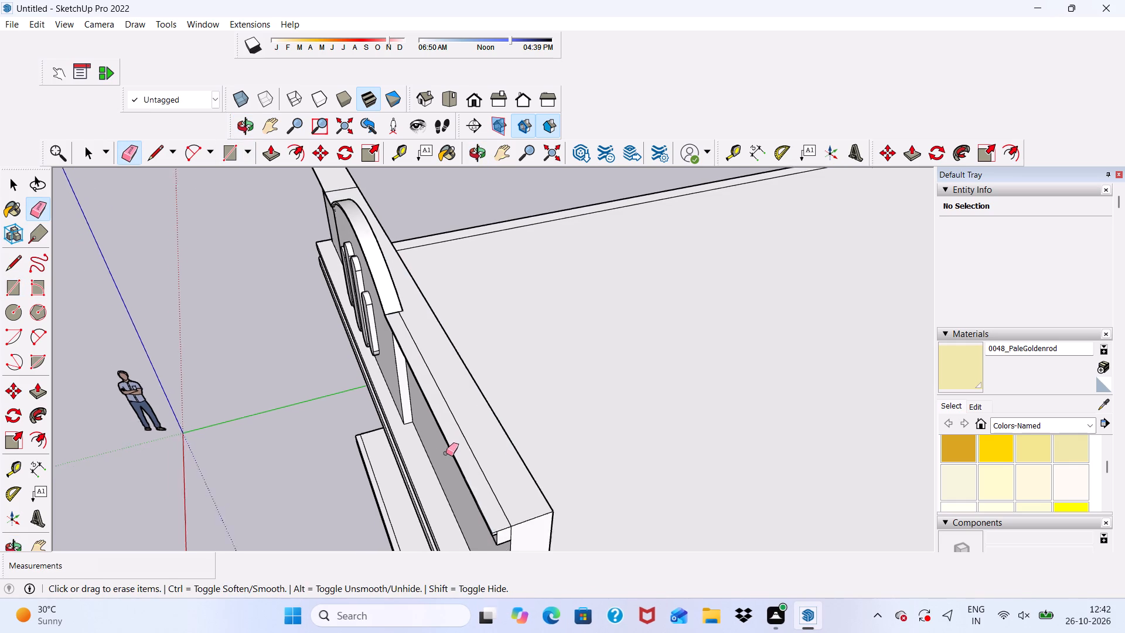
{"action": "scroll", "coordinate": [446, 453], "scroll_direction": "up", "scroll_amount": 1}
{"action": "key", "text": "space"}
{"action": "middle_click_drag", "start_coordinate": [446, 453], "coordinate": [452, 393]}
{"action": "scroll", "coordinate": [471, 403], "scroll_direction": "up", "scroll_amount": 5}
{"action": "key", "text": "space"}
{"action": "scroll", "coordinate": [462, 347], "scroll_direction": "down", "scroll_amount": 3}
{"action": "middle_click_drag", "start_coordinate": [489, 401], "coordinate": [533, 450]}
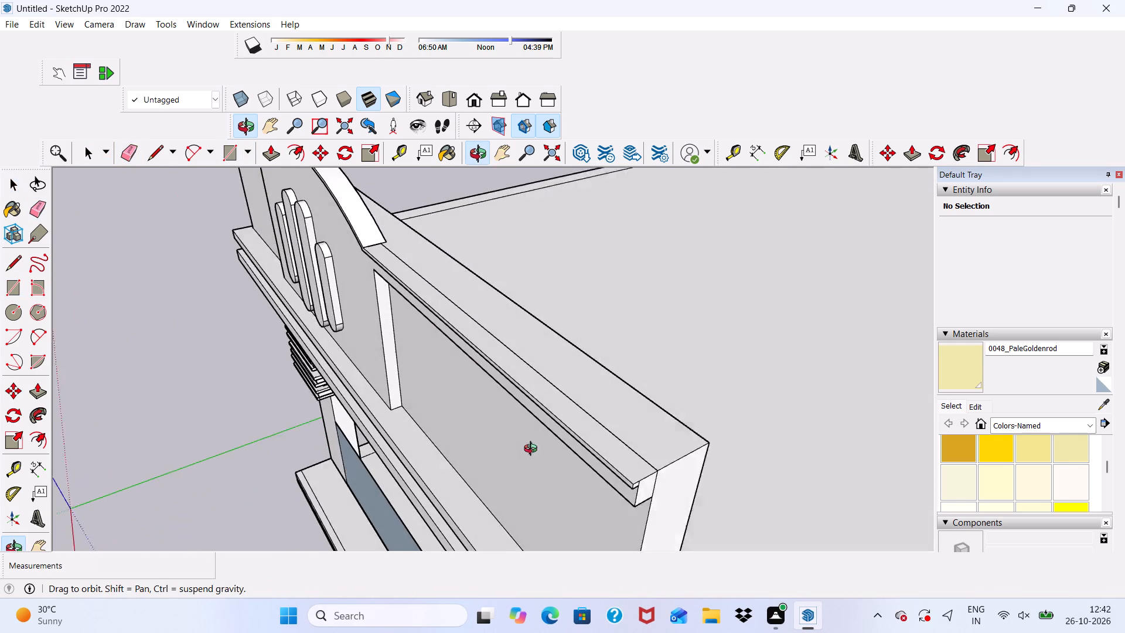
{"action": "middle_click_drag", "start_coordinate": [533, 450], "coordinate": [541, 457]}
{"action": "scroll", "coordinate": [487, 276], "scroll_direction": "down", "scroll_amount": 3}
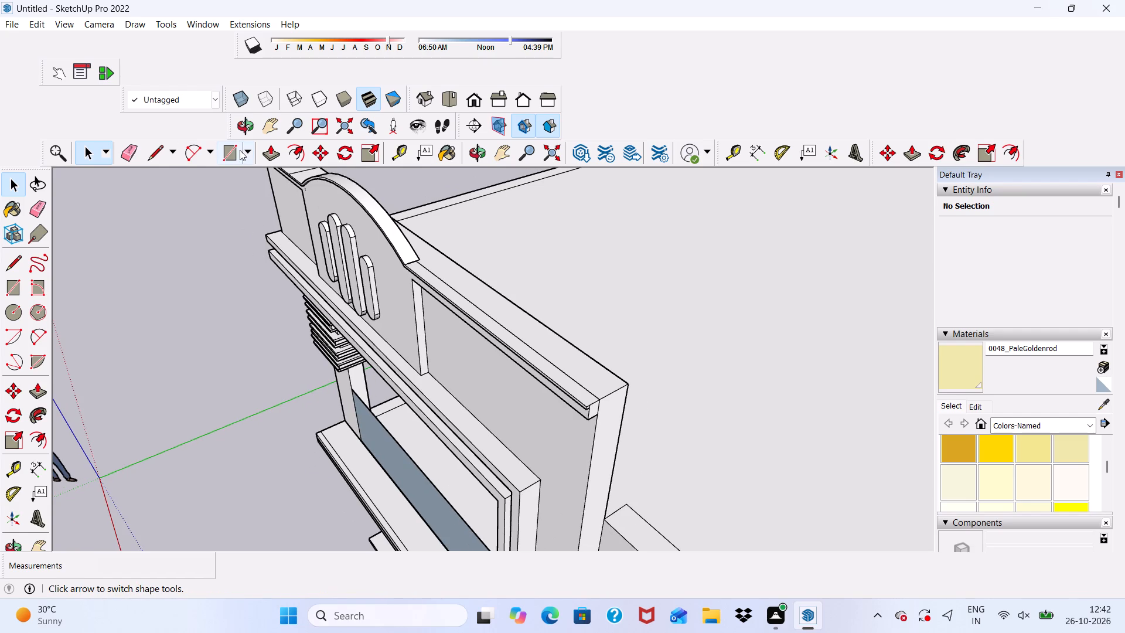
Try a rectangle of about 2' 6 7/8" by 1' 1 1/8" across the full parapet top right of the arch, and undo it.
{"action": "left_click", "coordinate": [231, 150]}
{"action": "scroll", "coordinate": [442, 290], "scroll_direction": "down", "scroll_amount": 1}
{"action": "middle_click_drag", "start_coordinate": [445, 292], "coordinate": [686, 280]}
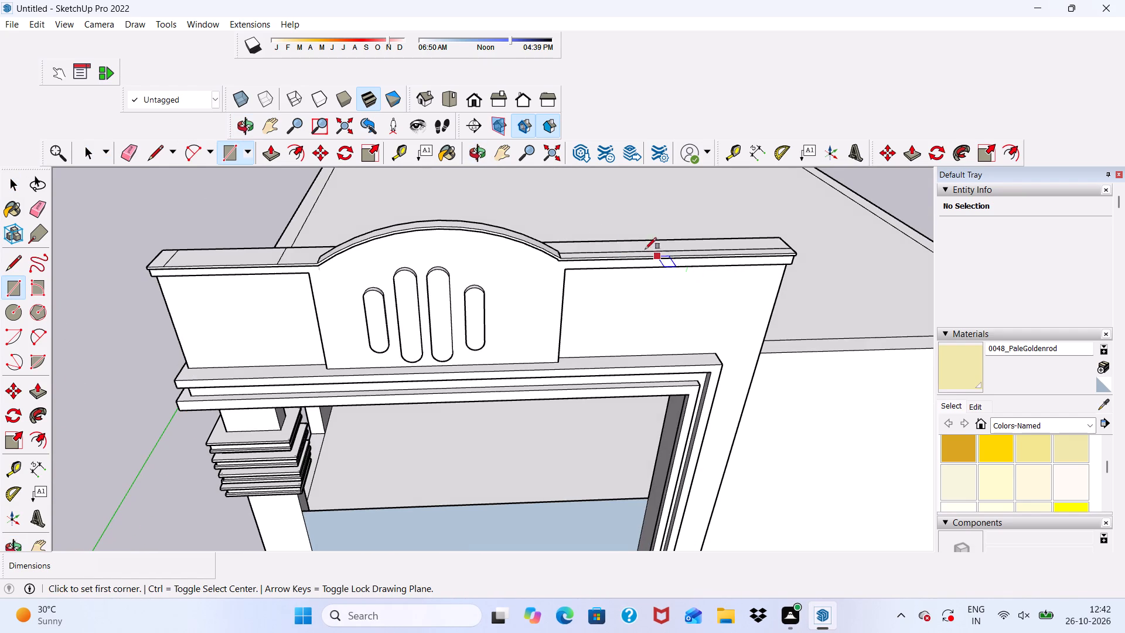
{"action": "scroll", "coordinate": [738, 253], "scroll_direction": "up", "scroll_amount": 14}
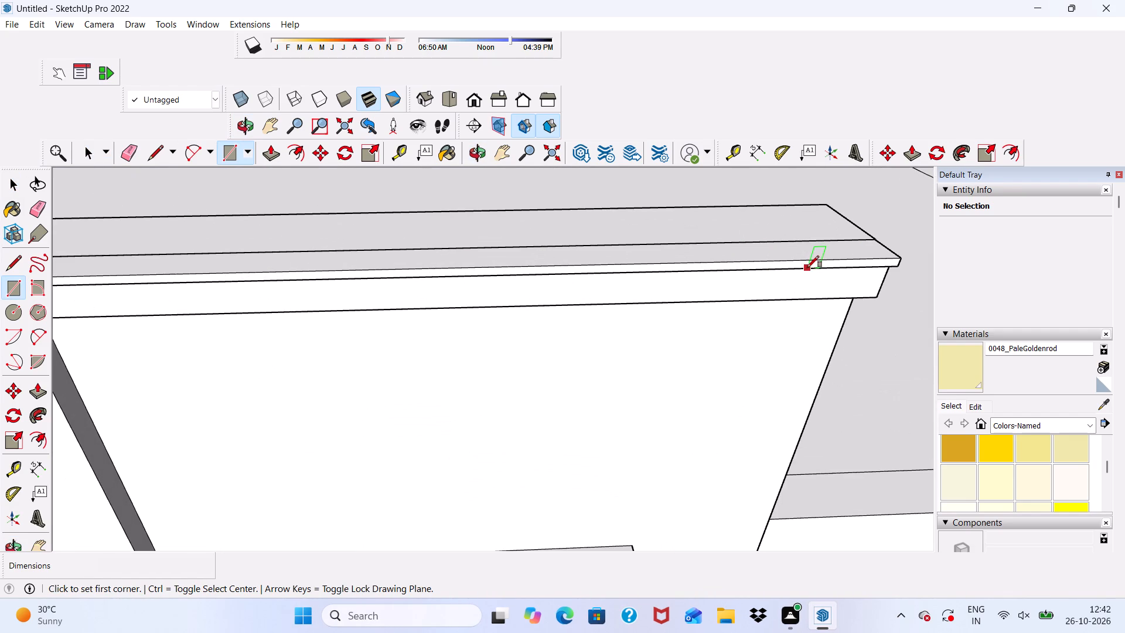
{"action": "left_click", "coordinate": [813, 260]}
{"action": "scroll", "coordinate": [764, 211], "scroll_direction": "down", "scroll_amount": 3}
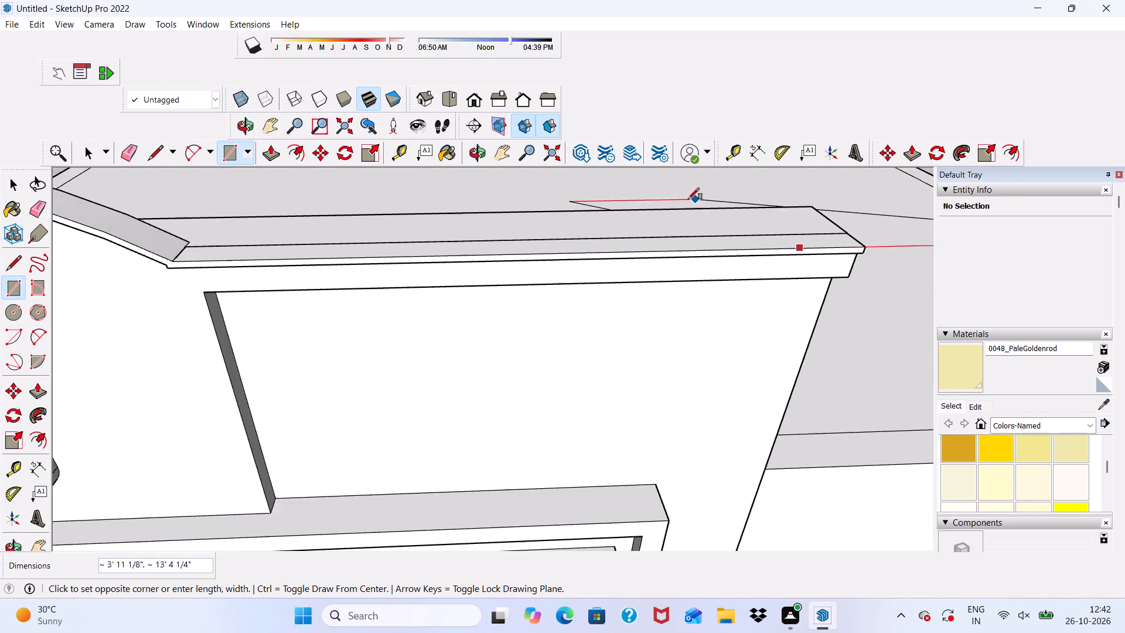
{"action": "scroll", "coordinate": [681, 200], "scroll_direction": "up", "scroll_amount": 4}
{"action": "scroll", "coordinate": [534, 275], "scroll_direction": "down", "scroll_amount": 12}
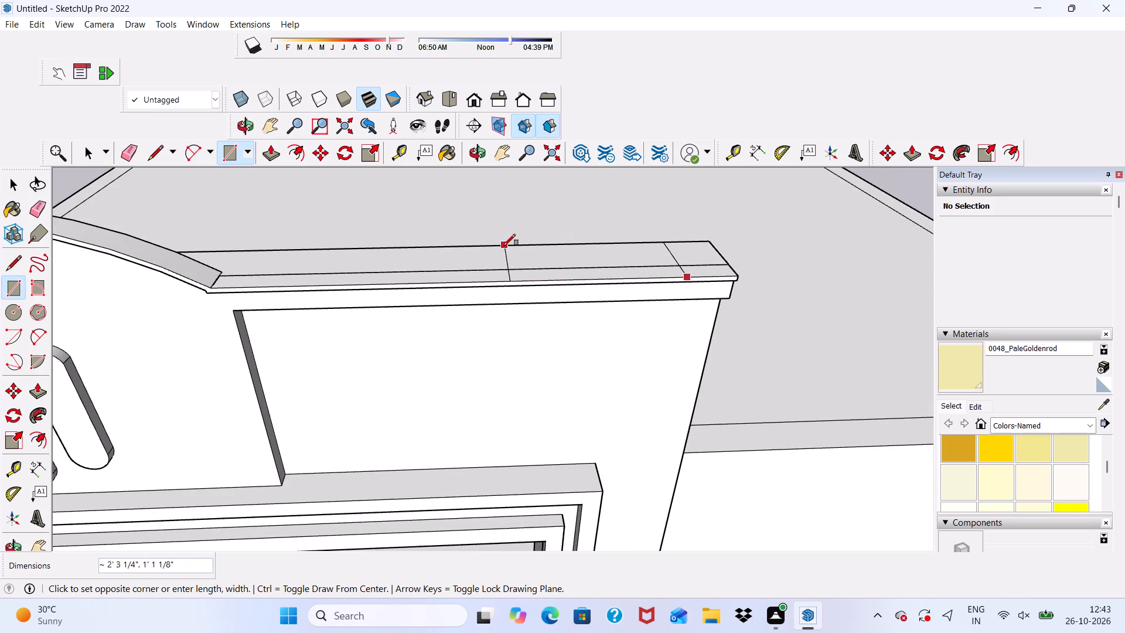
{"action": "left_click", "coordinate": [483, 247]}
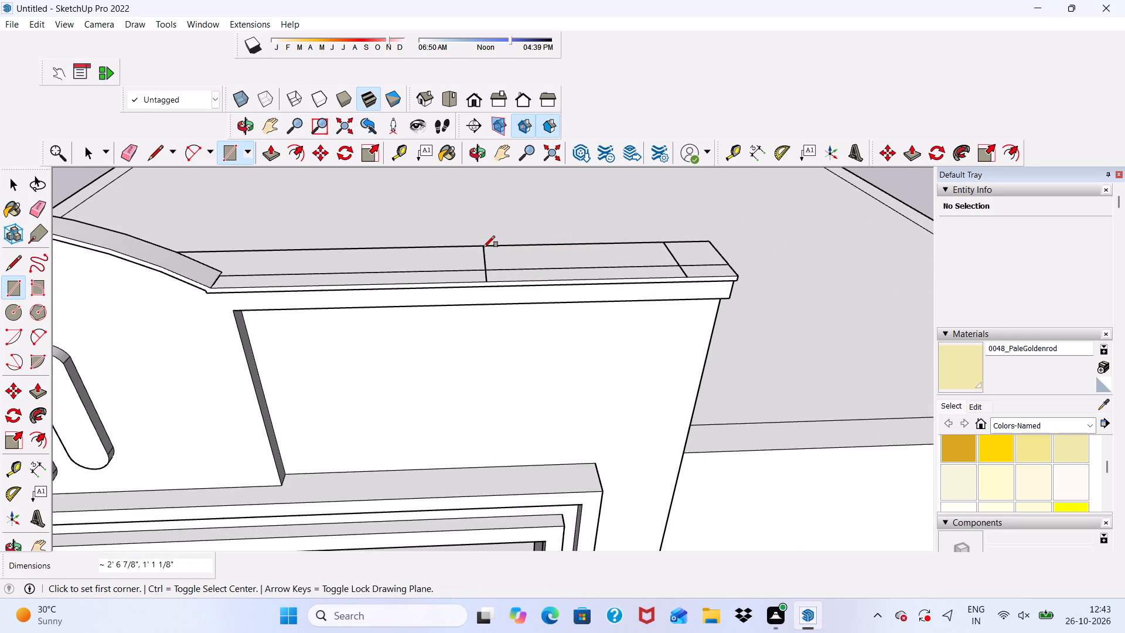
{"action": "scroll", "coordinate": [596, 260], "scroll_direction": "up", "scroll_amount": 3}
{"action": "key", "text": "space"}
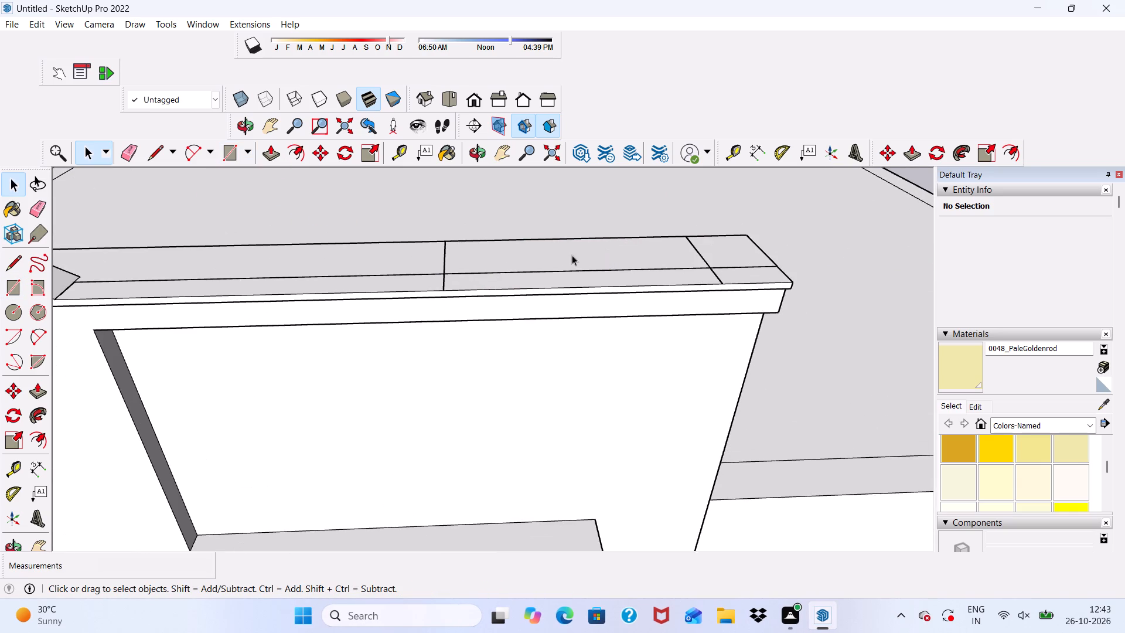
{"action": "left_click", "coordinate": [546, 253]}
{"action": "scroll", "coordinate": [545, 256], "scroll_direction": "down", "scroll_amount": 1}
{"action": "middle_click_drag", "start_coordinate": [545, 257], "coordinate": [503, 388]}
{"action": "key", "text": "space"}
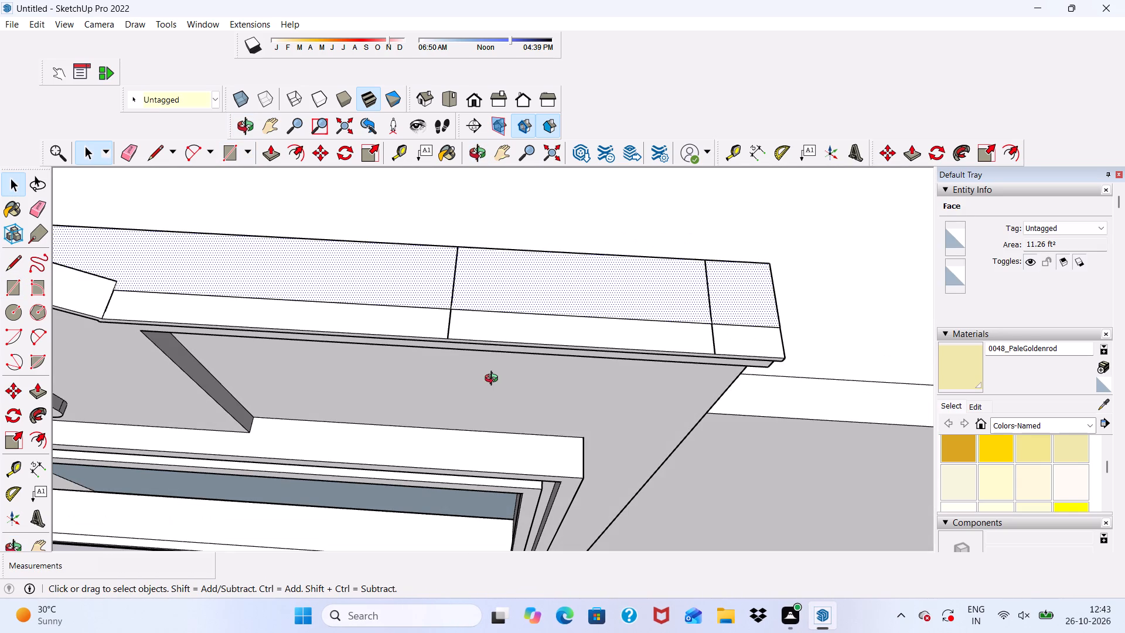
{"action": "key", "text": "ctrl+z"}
Draw a rectangle between the lengthwise line and the back edge of the parapet top, right of the arch.
{"action": "left_click", "coordinate": [230, 147]}
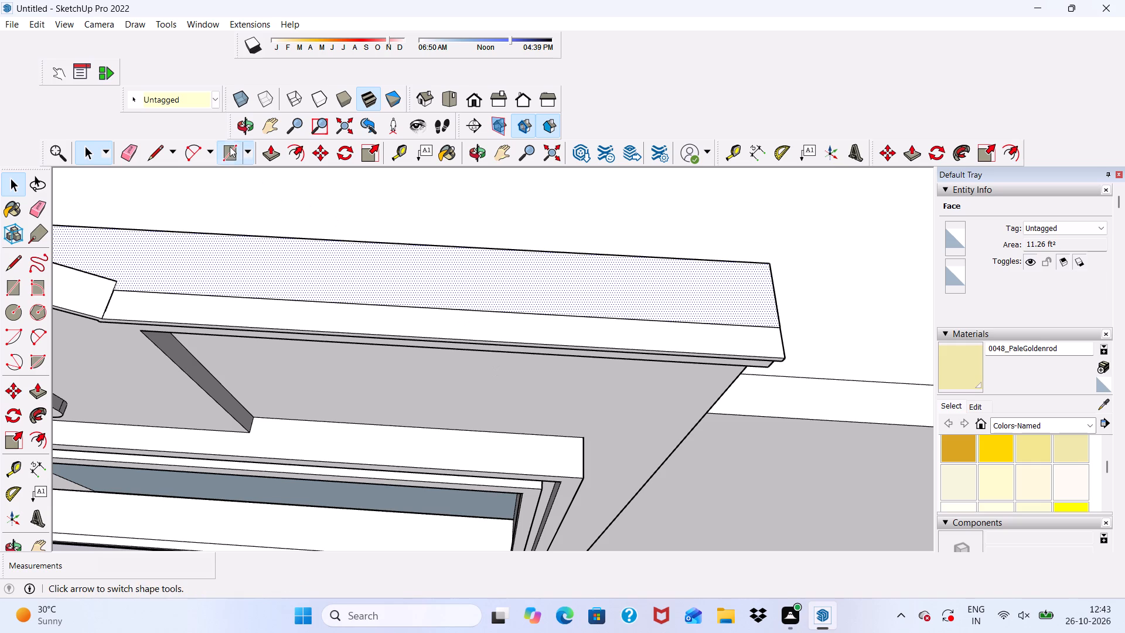
{"action": "scroll", "coordinate": [417, 275], "scroll_direction": "up", "scroll_amount": 3}
{"action": "left_click", "coordinate": [412, 318]}
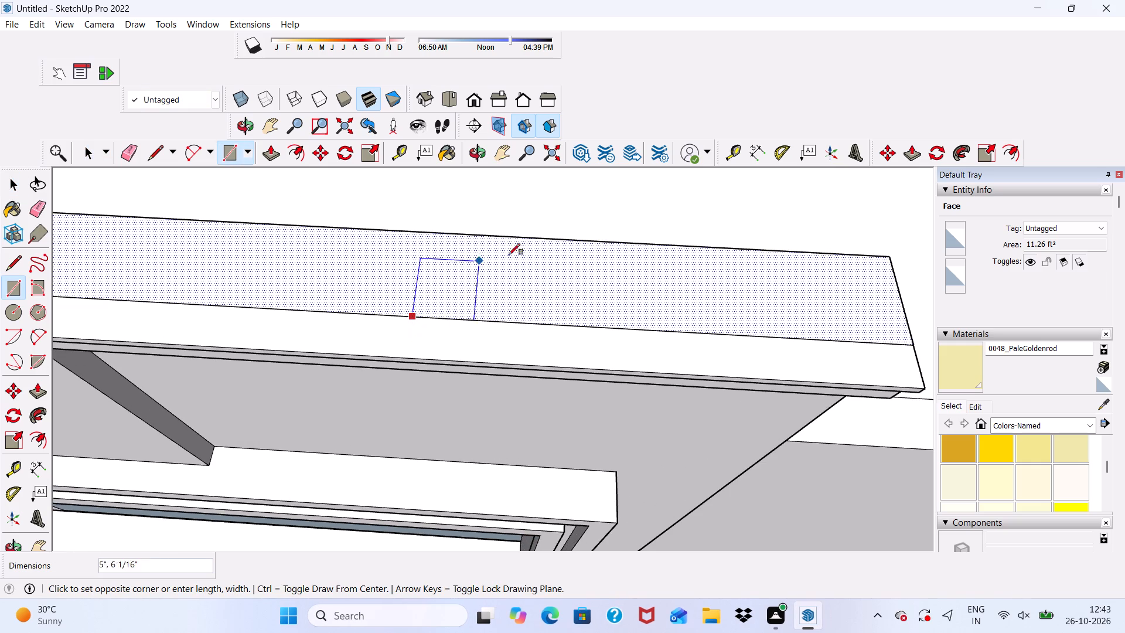
{"action": "left_click", "coordinate": [738, 250]}
{"action": "key", "text": "space"}
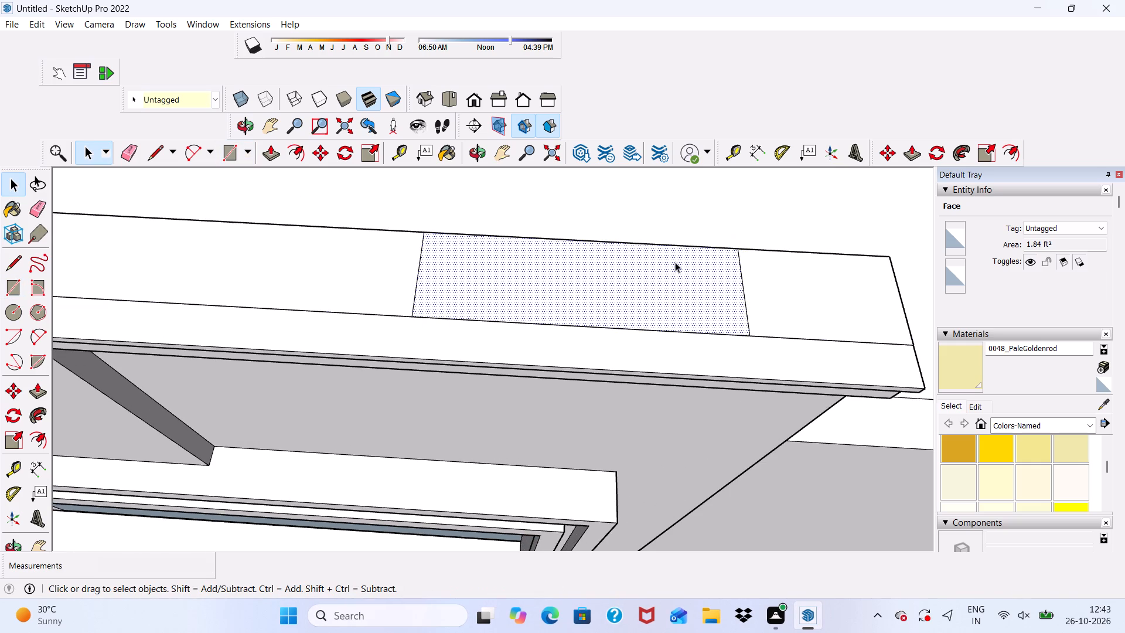
Push/Pull the rectangle right of the arch up 5' to form a pillar on the parapet.
{"action": "scroll", "coordinate": [666, 258], "scroll_direction": "down", "scroll_amount": 10}
{"action": "middle_click_drag", "start_coordinate": [684, 299], "coordinate": [676, 210]}
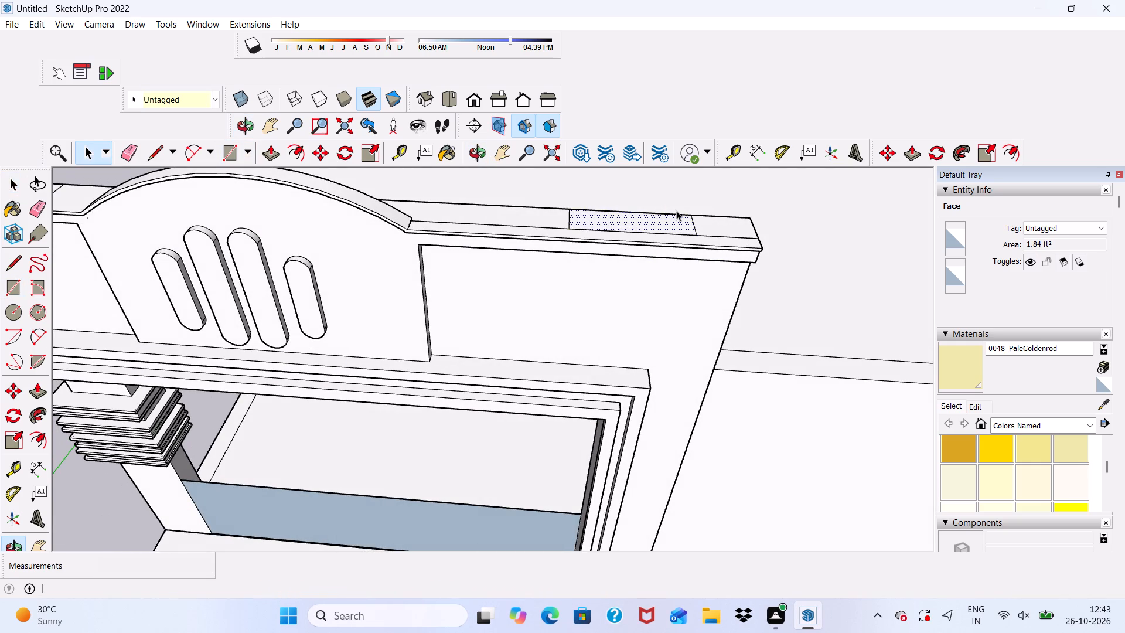
{"action": "scroll", "coordinate": [661, 208], "scroll_direction": "up", "scroll_amount": 4}
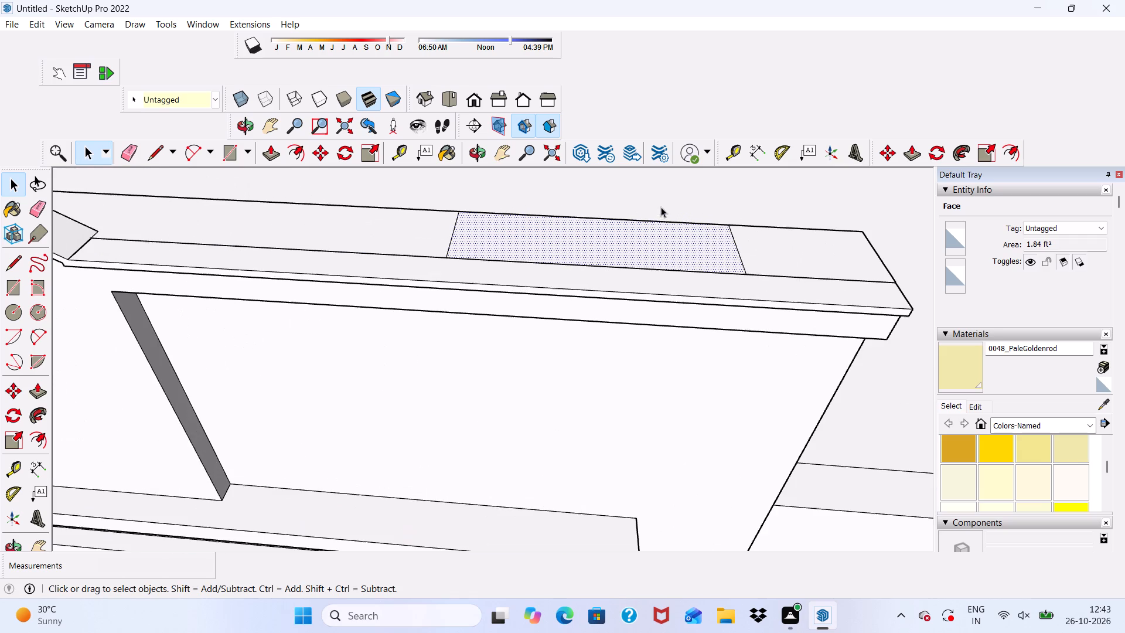
{"action": "left_click", "coordinate": [637, 238]}
{"action": "left_click", "coordinate": [275, 154]}
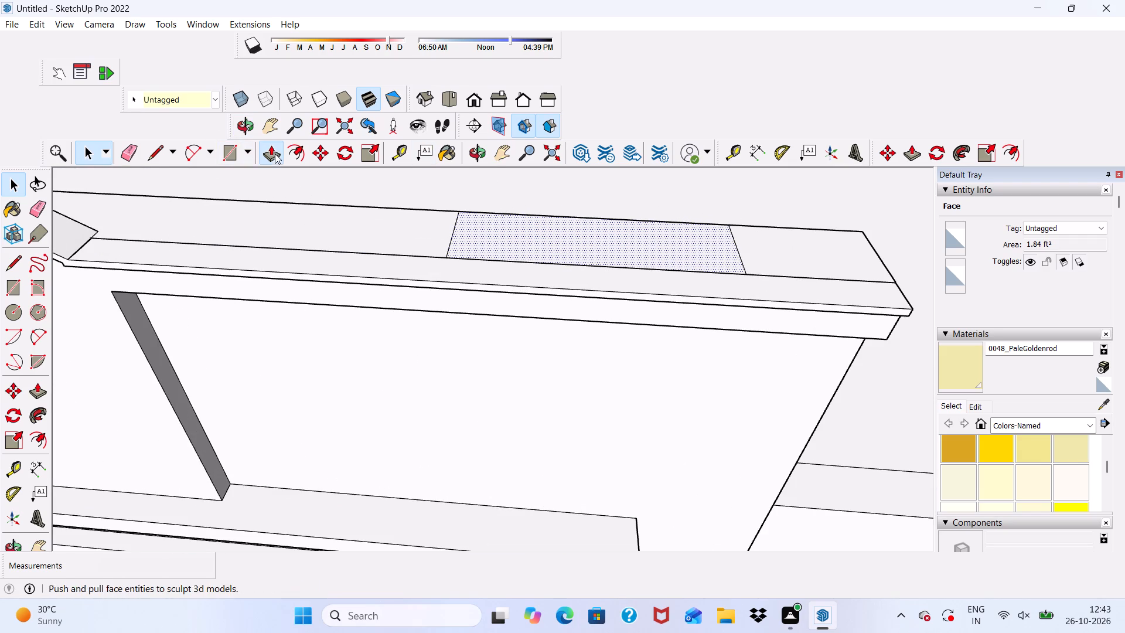
{"action": "left_click", "coordinate": [526, 245]}
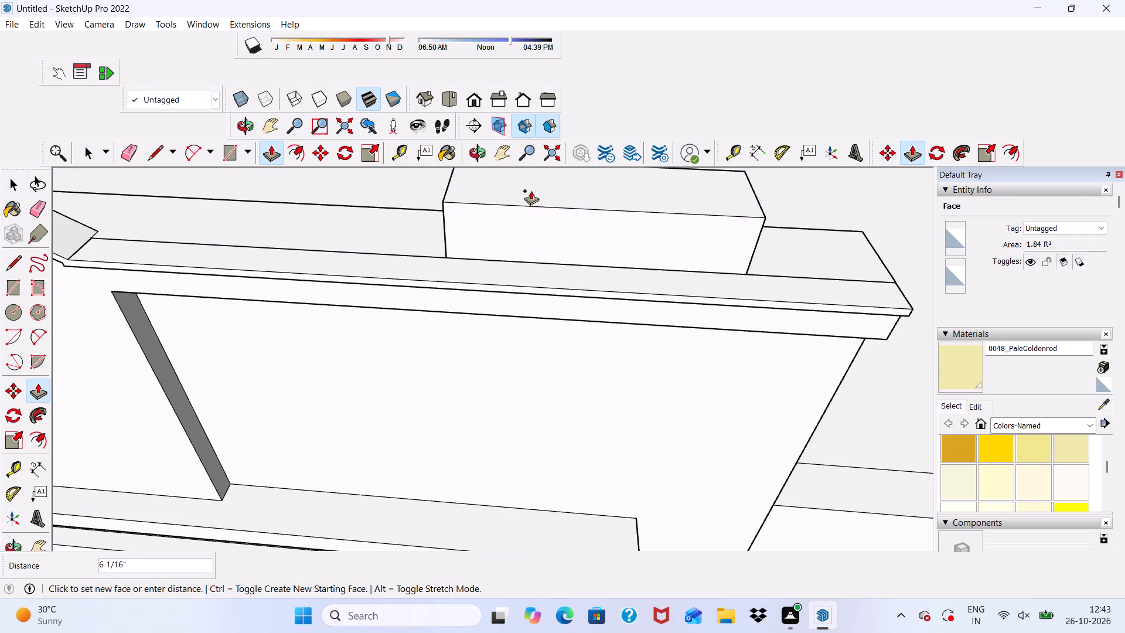
{"action": "type", "text": "5'"}
{"action": "key", "text": "Return"}
Push/Pull the rectangle left of the arch up 5' to form the matching pillar on the parapet.
{"action": "scroll", "coordinate": [524, 234], "scroll_direction": "down", "scroll_amount": 3}
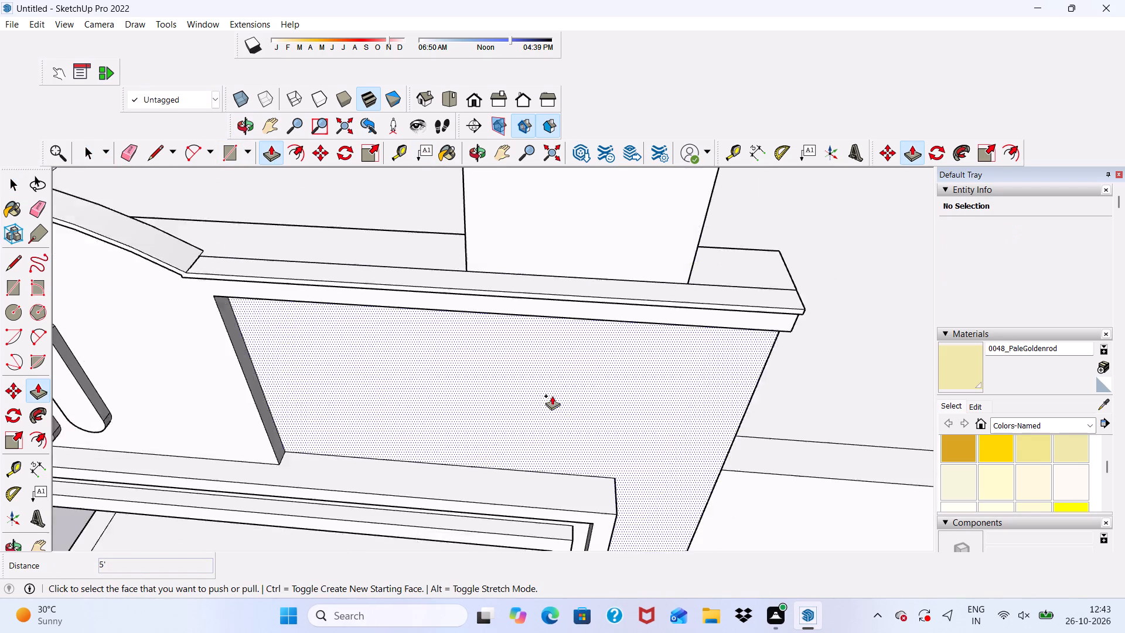
{"action": "scroll", "coordinate": [552, 396], "scroll_direction": "down", "scroll_amount": 15}
{"action": "middle_click_drag", "start_coordinate": [564, 322], "coordinate": [585, 190]}
{"action": "scroll", "coordinate": [585, 190], "scroll_direction": "up", "scroll_amount": 1}
{"action": "scroll", "coordinate": [571, 227], "scroll_direction": "down", "scroll_amount": 4}
{"action": "scroll", "coordinate": [441, 258], "scroll_direction": "up", "scroll_amount": 3}
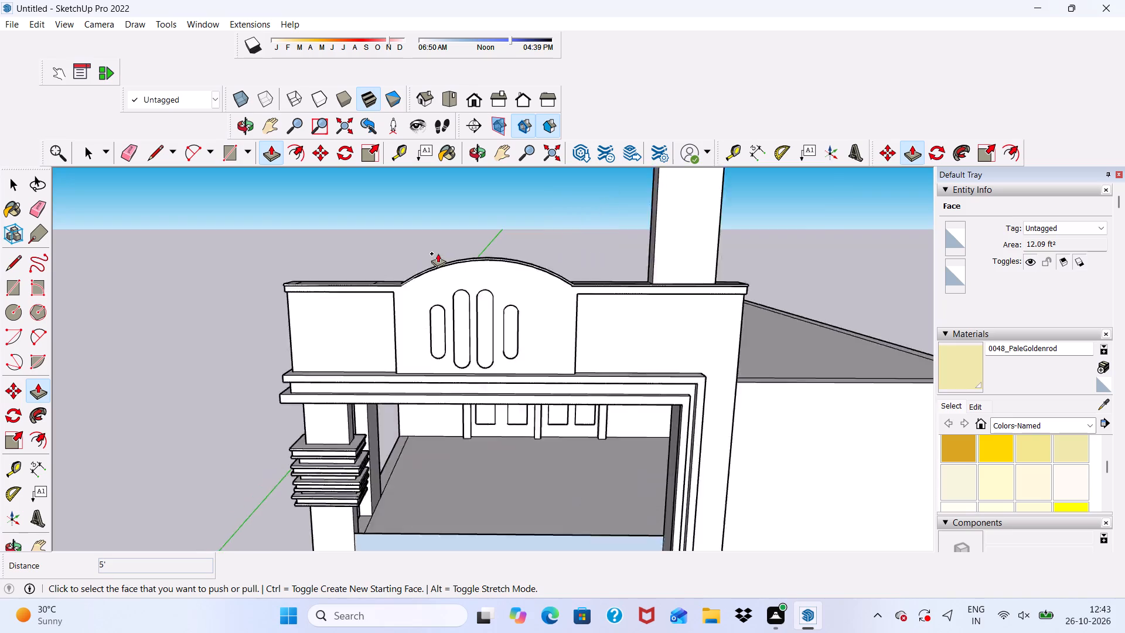
{"action": "scroll", "coordinate": [438, 253], "scroll_direction": "up", "scroll_amount": 2}
{"action": "middle_click_drag", "start_coordinate": [393, 286], "coordinate": [541, 332]}
{"action": "scroll", "coordinate": [245, 369], "scroll_direction": "up", "scroll_amount": 5}
{"action": "left_click", "coordinate": [245, 371]}
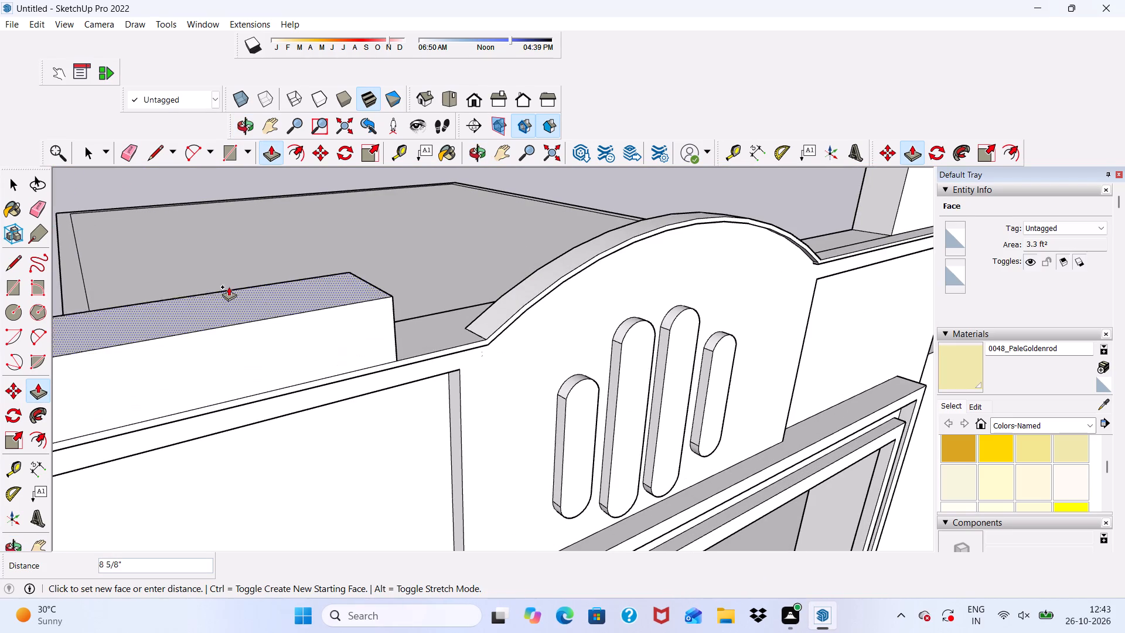
{"action": "type", "text": "5'"}
{"action": "key", "text": "Return"}
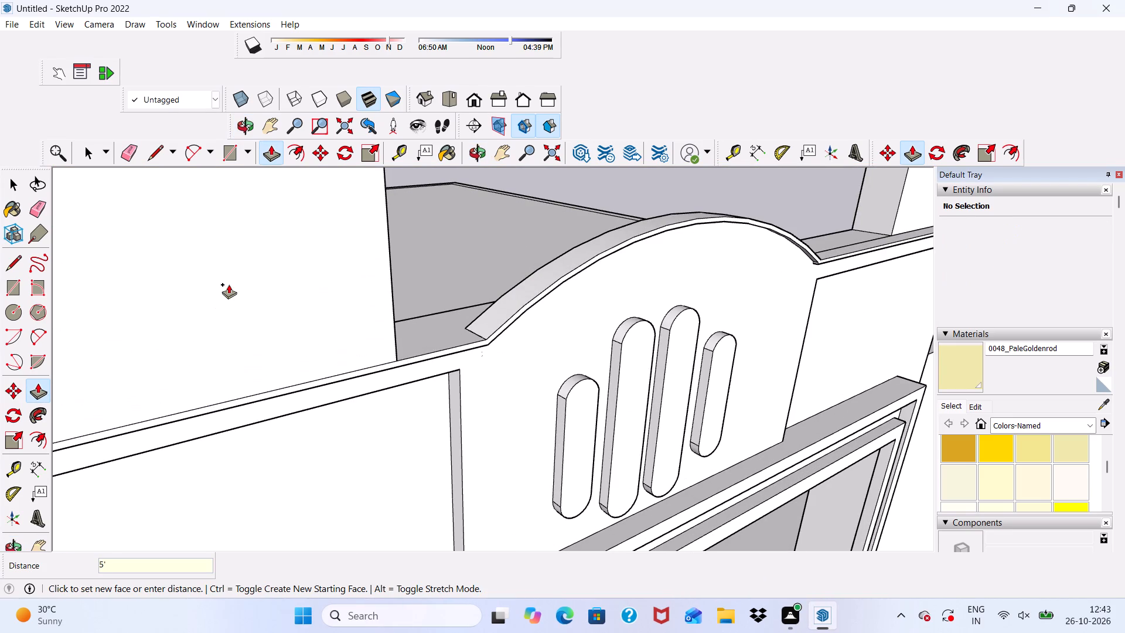
{"action": "key", "text": "space"}
Examine the two parapet pillars up close, in the standard front view and from above the house.
{"action": "scroll", "coordinate": [296, 288], "scroll_direction": "down", "scroll_amount": 12}
{"action": "middle_click_drag", "start_coordinate": [372, 335], "coordinate": [226, 296]}
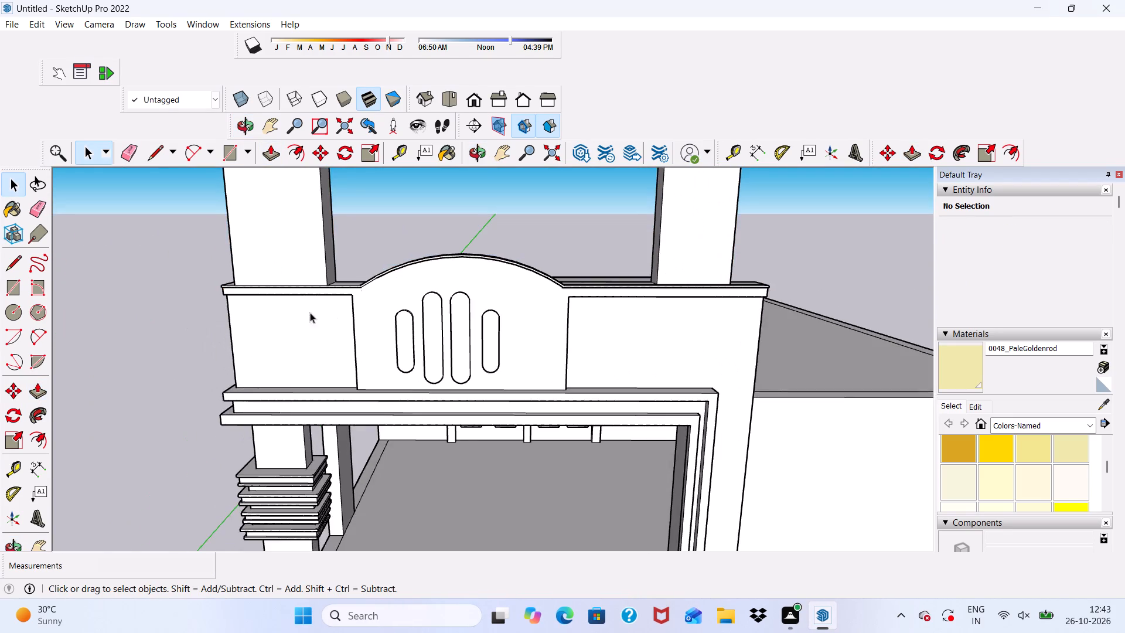
{"action": "scroll", "coordinate": [670, 311], "scroll_direction": "up", "scroll_amount": 9}
{"action": "middle_click_drag", "start_coordinate": [676, 269], "coordinate": [646, 373]}
{"action": "scroll", "coordinate": [714, 257], "scroll_direction": "up", "scroll_amount": 4}
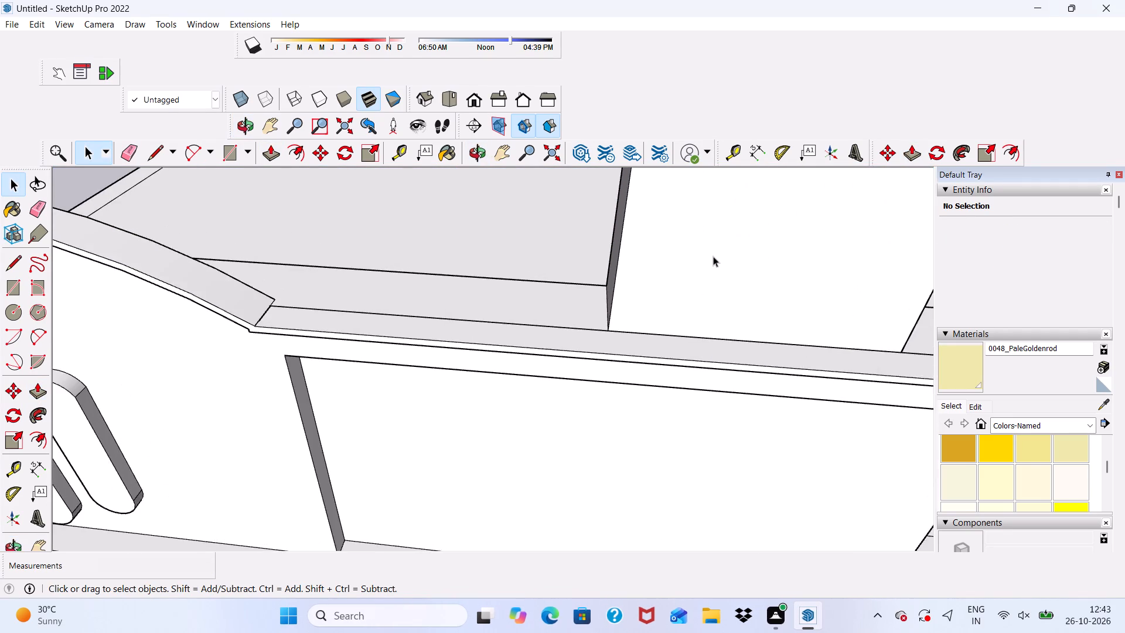
{"action": "left_click", "coordinate": [713, 256]}
{"action": "scroll", "coordinate": [243, 213], "scroll_direction": "down", "scroll_amount": 2}
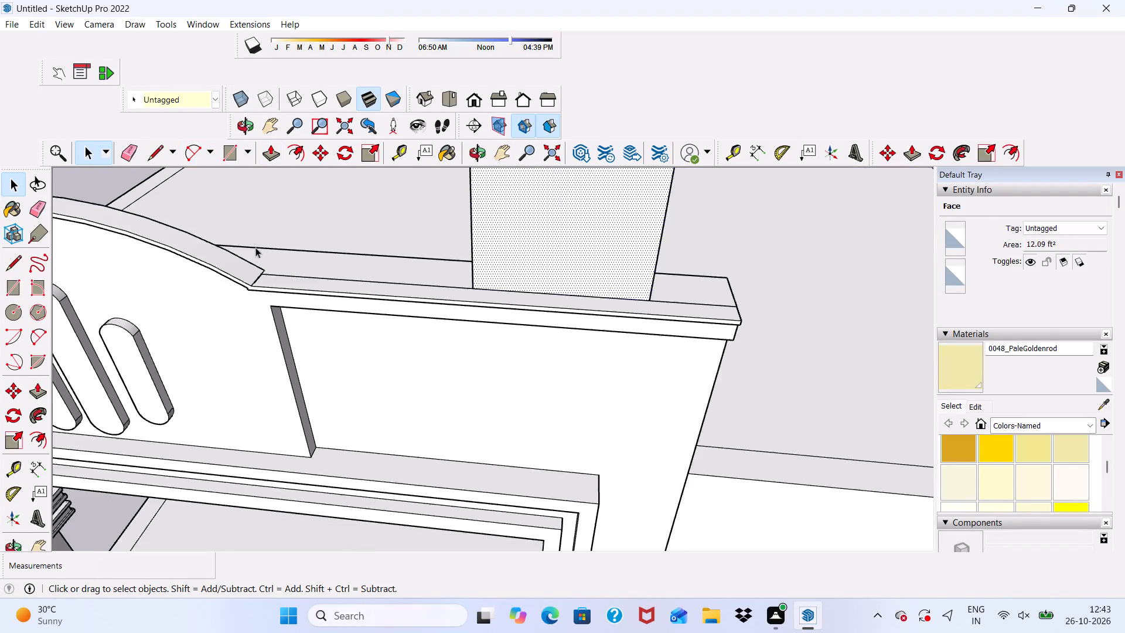
{"action": "scroll", "coordinate": [255, 247], "scroll_direction": "down", "scroll_amount": 5}
{"action": "middle_click_drag", "start_coordinate": [309, 330], "coordinate": [366, 239]}
{"action": "scroll", "coordinate": [386, 278], "scroll_direction": "down", "scroll_amount": 7}
{"action": "middle_click_drag", "start_coordinate": [158, 297], "coordinate": [179, 216]}
{"action": "scroll", "coordinate": [224, 229], "scroll_direction": "up", "scroll_amount": 1}
{"action": "scroll", "coordinate": [237, 249], "scroll_direction": "down", "scroll_amount": 9}
{"action": "middle_click_drag", "start_coordinate": [422, 372], "coordinate": [345, 341]}
{"action": "scroll", "coordinate": [345, 341], "scroll_direction": "down", "scroll_amount": 1}
{"action": "left_click", "coordinate": [473, 98]}
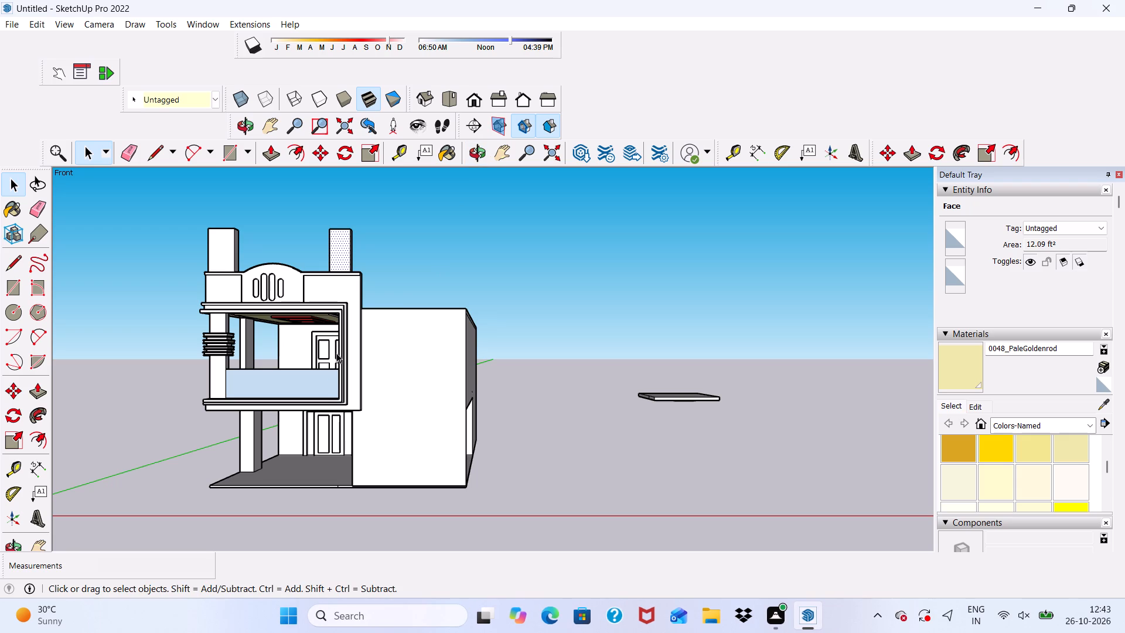
{"action": "scroll", "coordinate": [488, 227], "scroll_direction": "up", "scroll_amount": 4}
{"action": "scroll", "coordinate": [488, 227], "scroll_direction": "down", "scroll_amount": 5}
{"action": "middle_click_drag", "start_coordinate": [492, 238], "coordinate": [445, 350]}
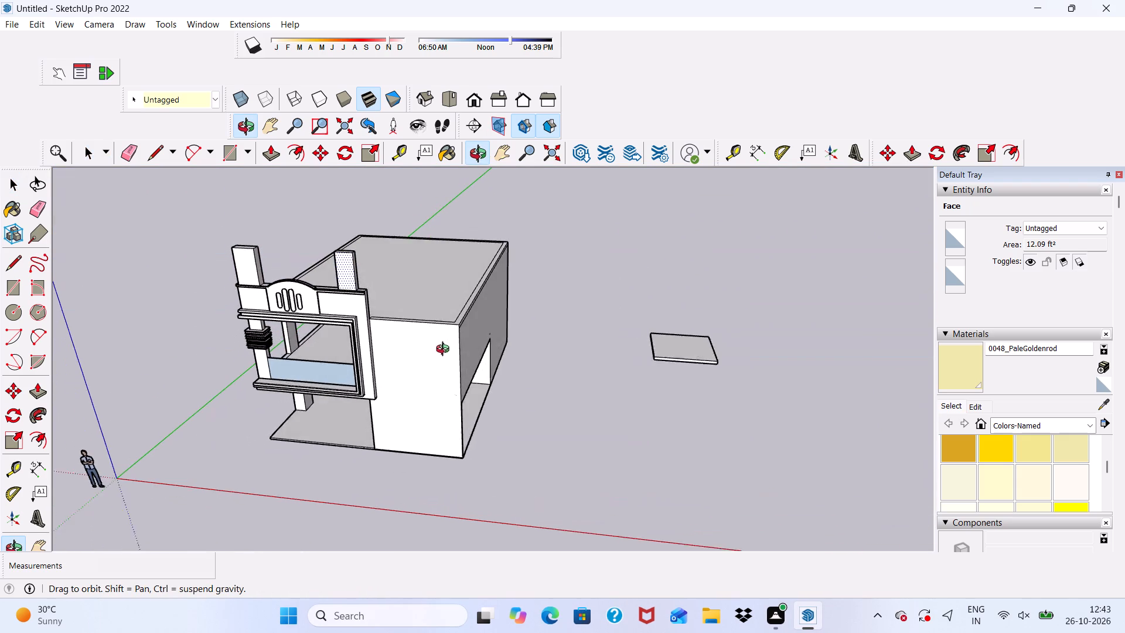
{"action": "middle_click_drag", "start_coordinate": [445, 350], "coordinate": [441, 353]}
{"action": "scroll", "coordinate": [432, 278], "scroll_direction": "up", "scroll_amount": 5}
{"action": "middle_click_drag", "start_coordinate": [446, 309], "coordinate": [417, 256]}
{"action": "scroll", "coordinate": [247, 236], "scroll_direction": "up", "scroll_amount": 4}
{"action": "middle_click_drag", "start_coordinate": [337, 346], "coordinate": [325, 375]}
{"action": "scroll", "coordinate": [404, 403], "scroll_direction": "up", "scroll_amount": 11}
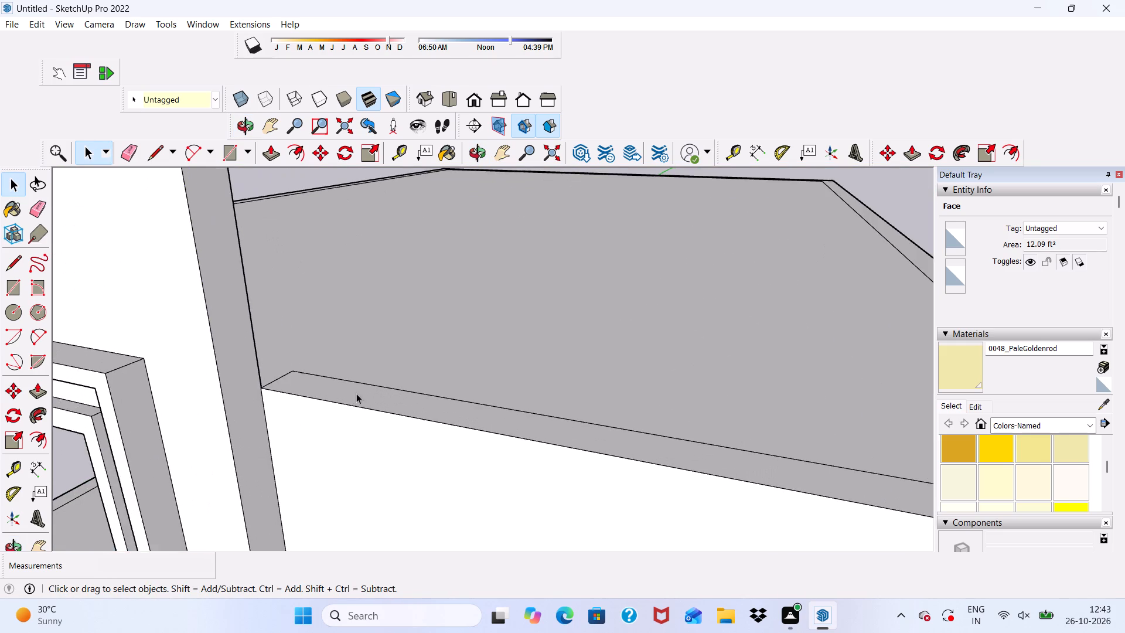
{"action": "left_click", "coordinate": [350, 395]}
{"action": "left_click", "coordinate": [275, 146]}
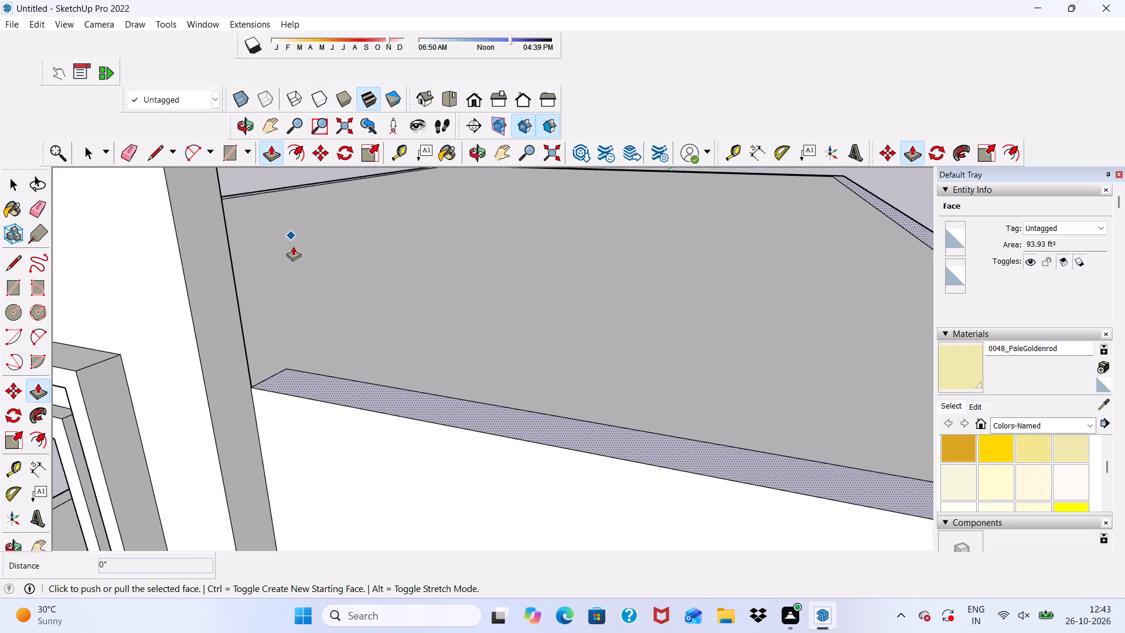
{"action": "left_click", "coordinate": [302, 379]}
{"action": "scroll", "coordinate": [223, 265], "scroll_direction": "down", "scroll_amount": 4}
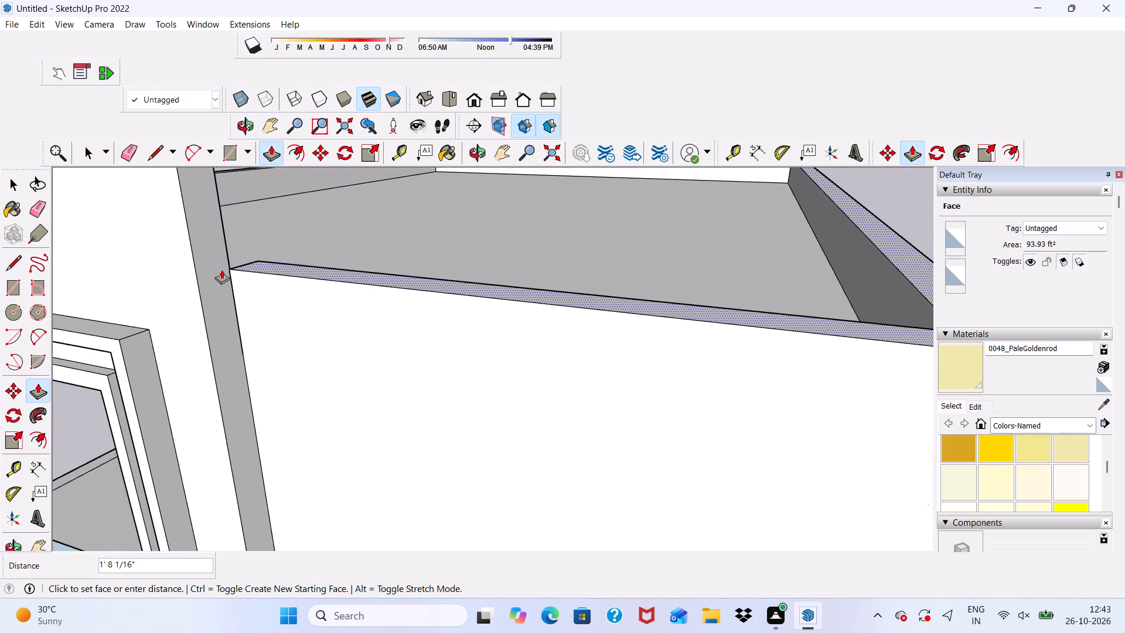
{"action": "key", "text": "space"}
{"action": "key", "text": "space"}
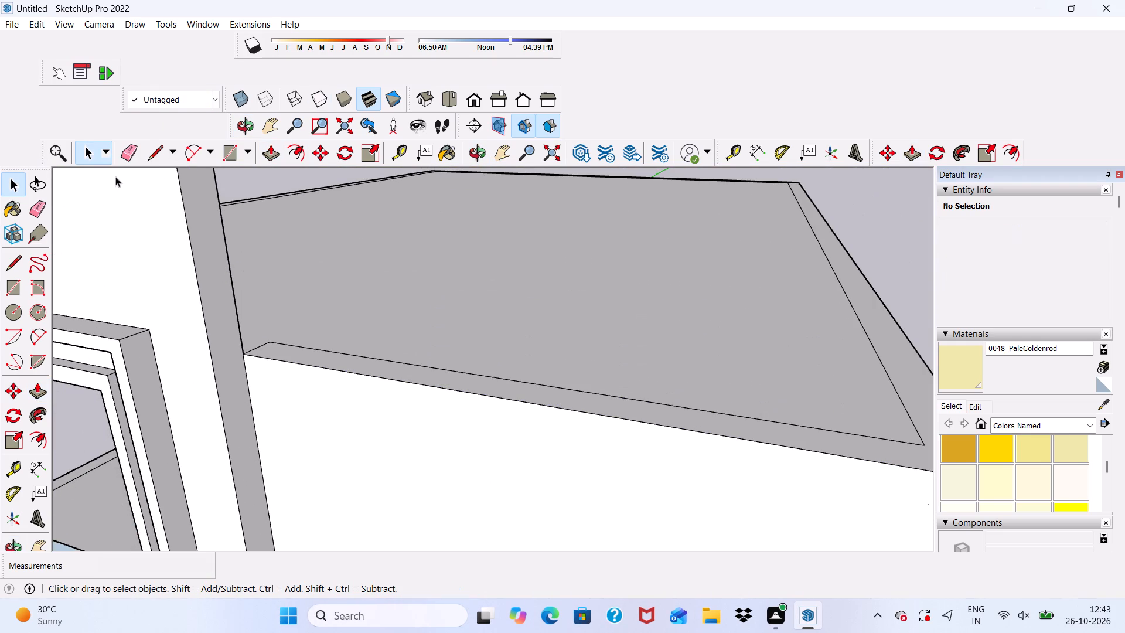
Draw a 9" line from the roof rim's inner front corner to the outer side edge, separating the front wall's top strip.
{"action": "left_click", "coordinate": [154, 153]}
{"action": "scroll", "coordinate": [236, 513], "scroll_direction": "down", "scroll_amount": 5}
{"action": "scroll", "coordinate": [682, 508], "scroll_direction": "up", "scroll_amount": 3}
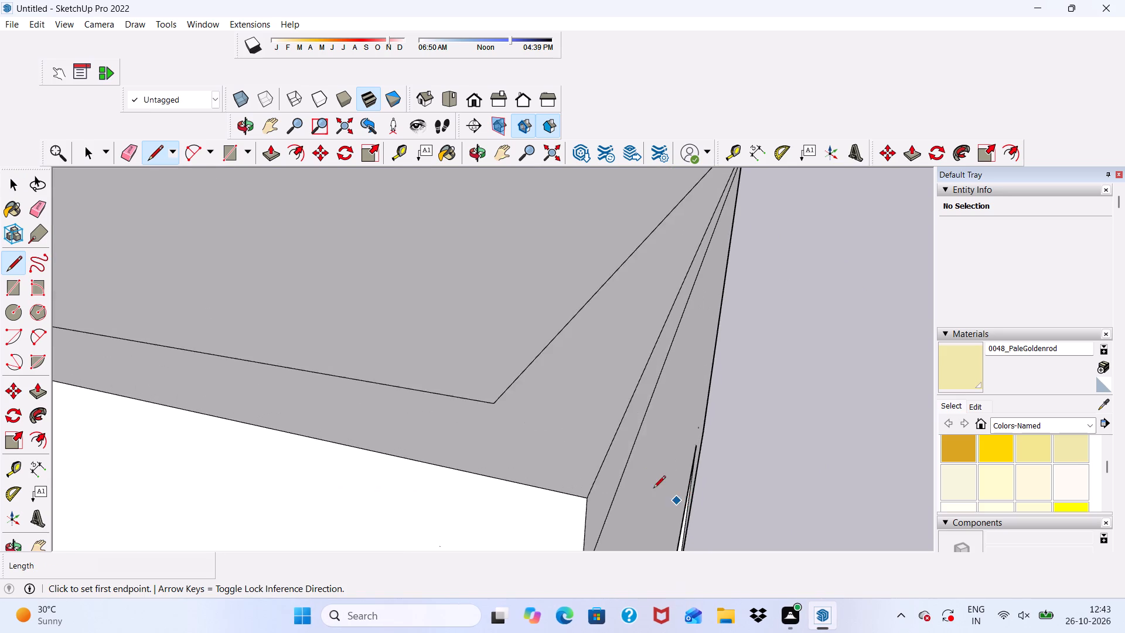
{"action": "scroll", "coordinate": [653, 489], "scroll_direction": "up", "scroll_amount": 5}
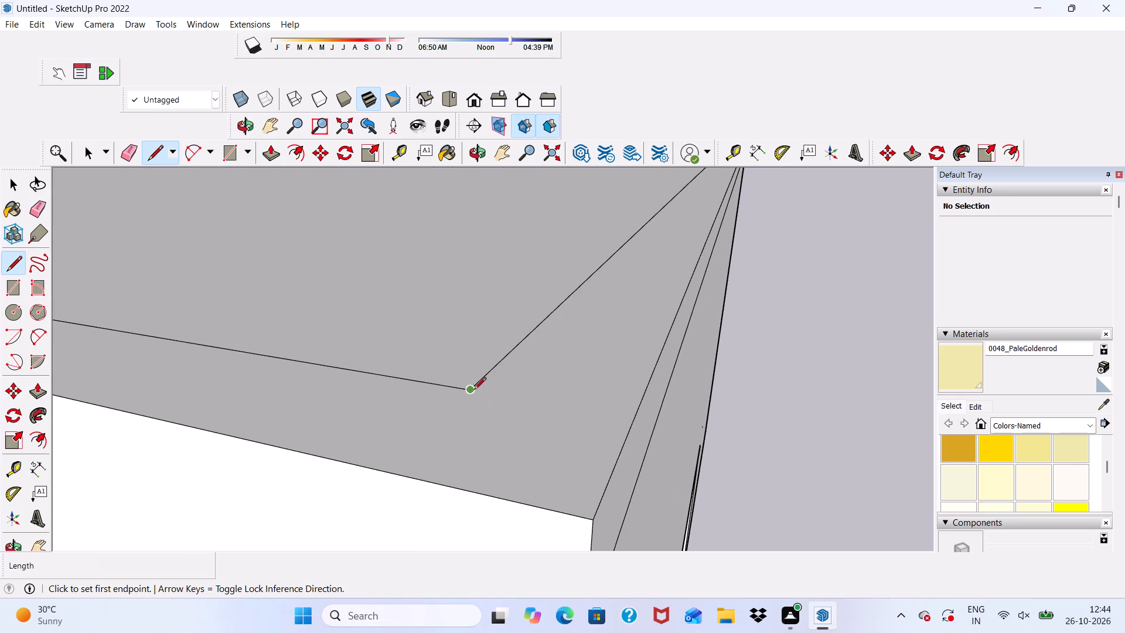
{"action": "left_click", "coordinate": [474, 390]}
{"action": "left_click", "coordinate": [640, 414]}
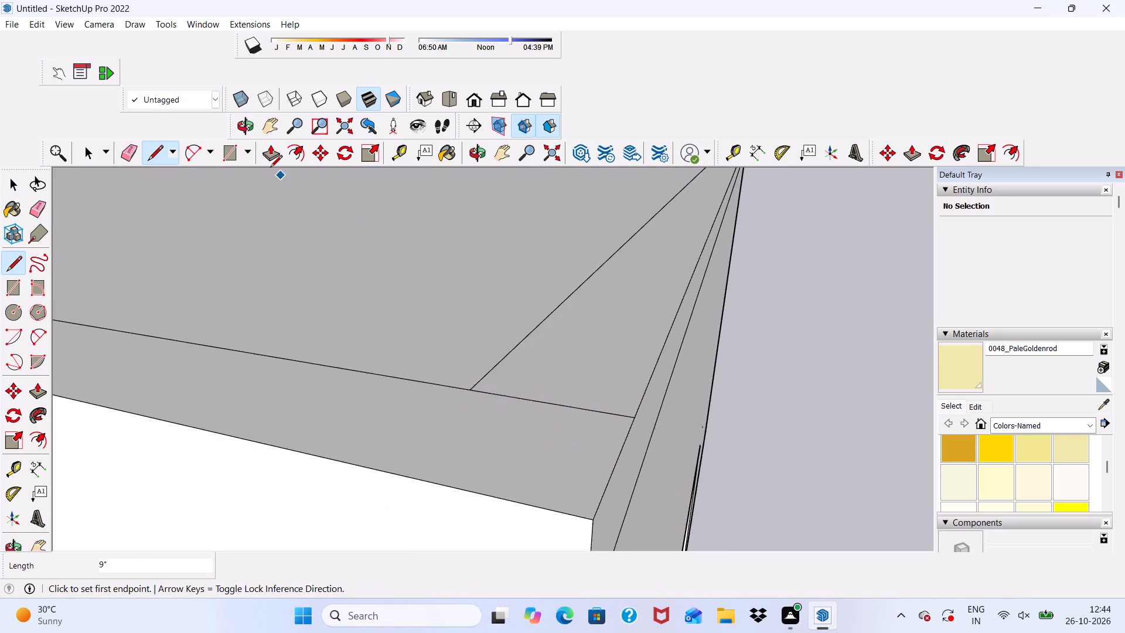
Push/Pull the front wall's top strip up about 9' 1 3/8", level with the top of the parapet pillar.
{"action": "left_click", "coordinate": [269, 158]}
{"action": "left_click", "coordinate": [367, 416]}
{"action": "scroll", "coordinate": [332, 304], "scroll_direction": "down", "scroll_amount": 3}
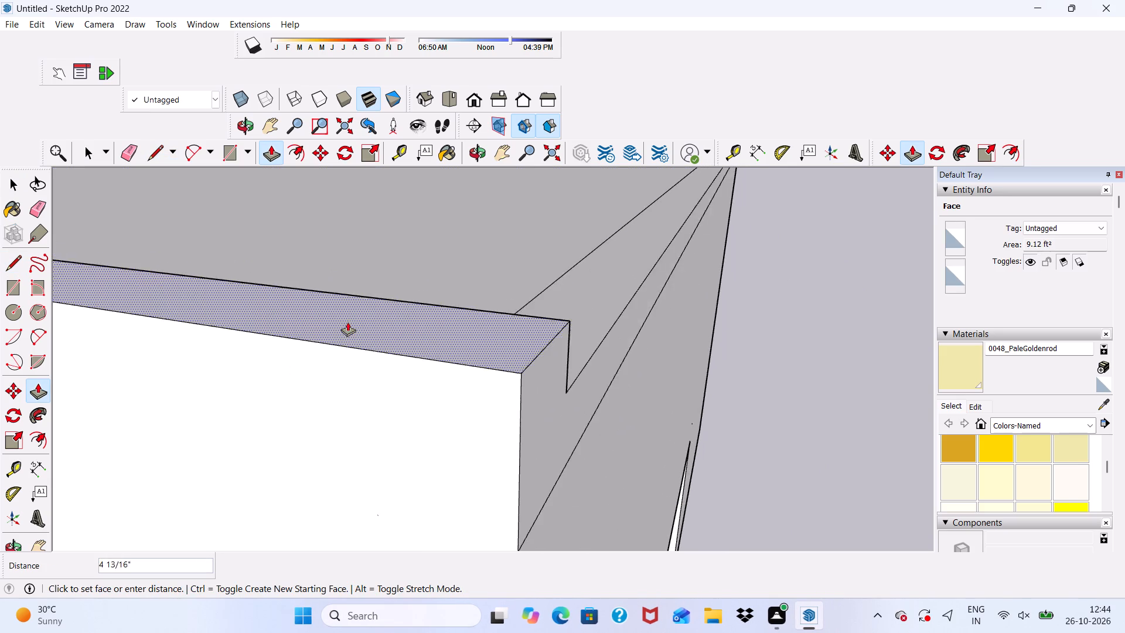
{"action": "scroll", "coordinate": [347, 322], "scroll_direction": "down", "scroll_amount": 20}
{"action": "scroll", "coordinate": [347, 322], "scroll_direction": "down", "scroll_amount": 2}
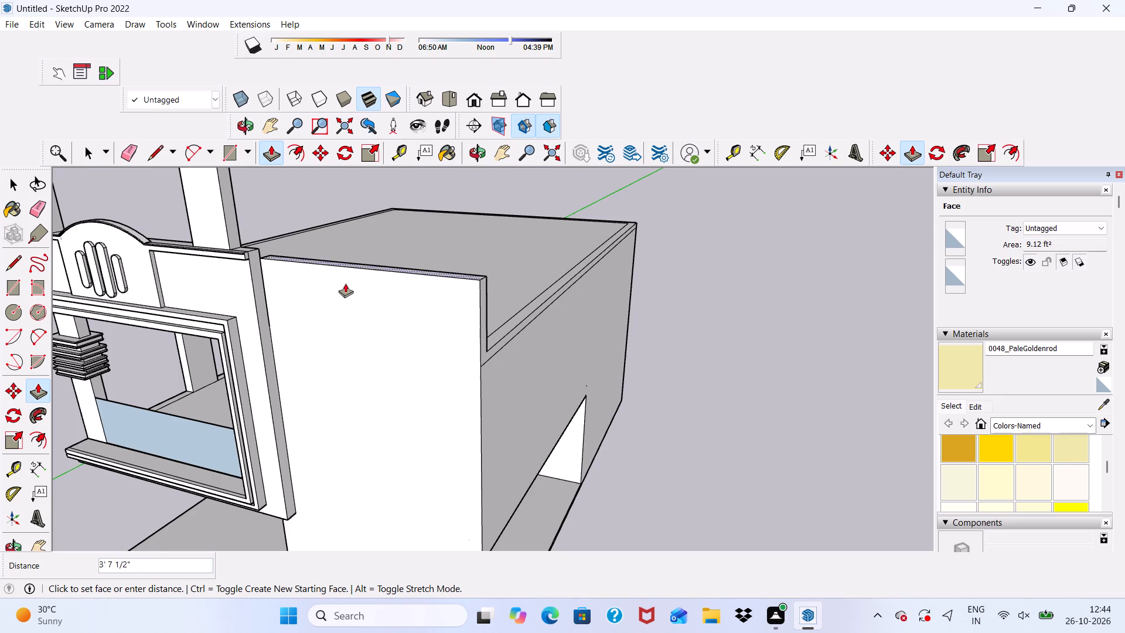
{"action": "scroll", "coordinate": [335, 288], "scroll_direction": "down", "scroll_amount": 8}
{"action": "scroll", "coordinate": [251, 205], "scroll_direction": "up", "scroll_amount": 5}
{"action": "left_click", "coordinate": [291, 231]}
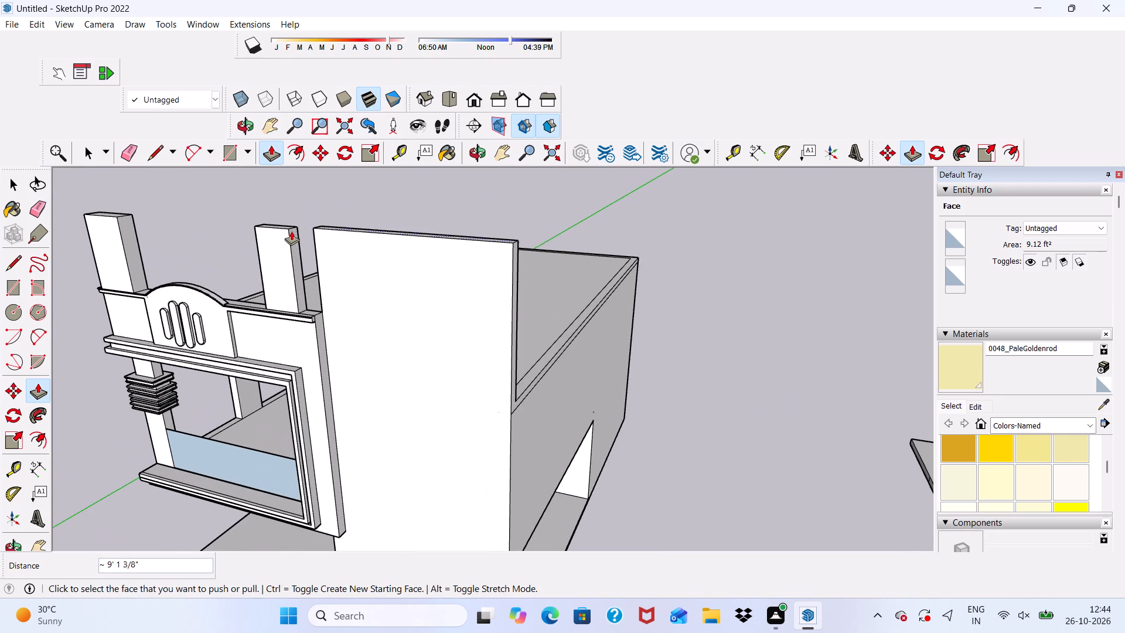
Push/Pull the raised front wall's narrow end face about 1' 1 1/8" towards the neighbouring parapet pillar.
{"action": "middle_click_drag", "start_coordinate": [304, 246], "coordinate": [499, 253]}
{"action": "scroll", "coordinate": [427, 338], "scroll_direction": "up", "scroll_amount": 5}
{"action": "scroll", "coordinate": [483, 288], "scroll_direction": "up", "scroll_amount": 1}
{"action": "scroll", "coordinate": [489, 299], "scroll_direction": "down", "scroll_amount": 1}
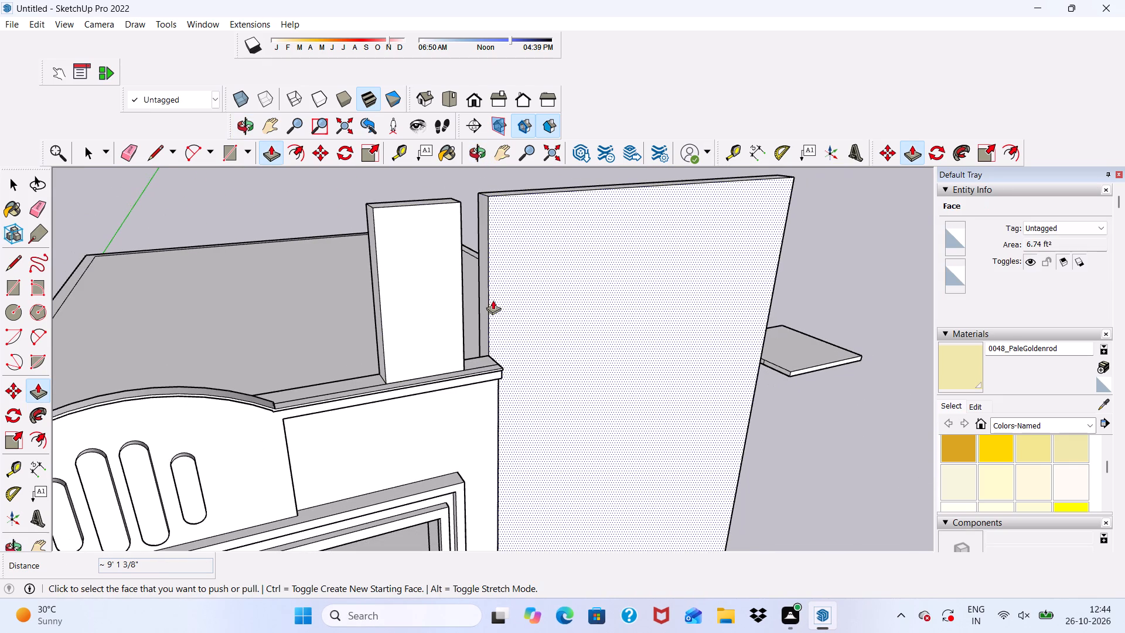
{"action": "middle_click_drag", "start_coordinate": [497, 308], "coordinate": [543, 304]}
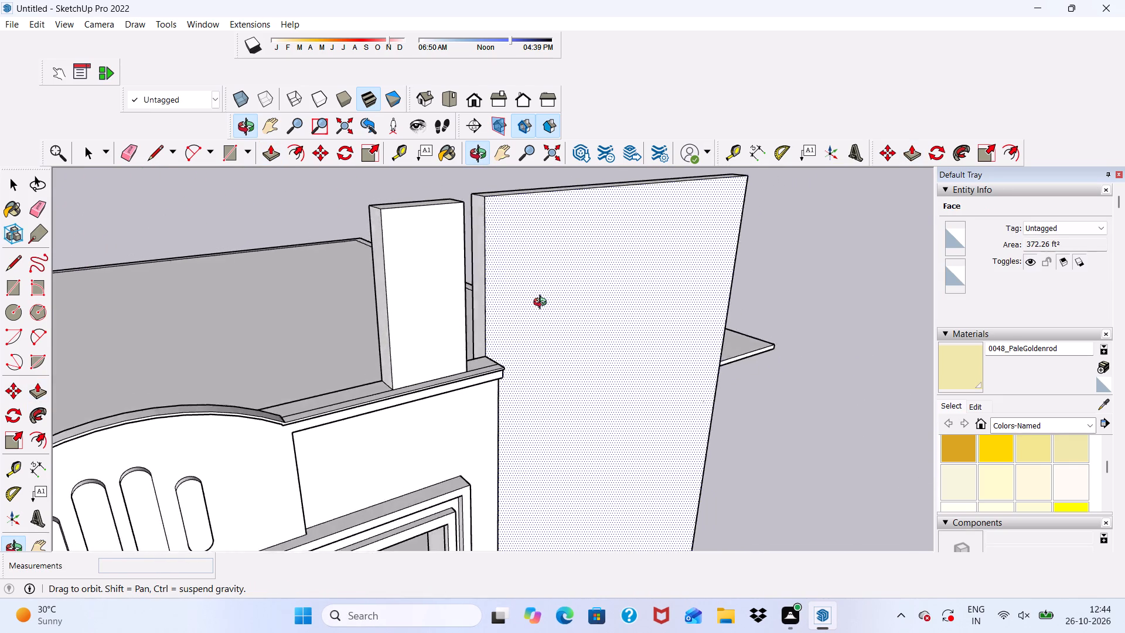
{"action": "middle_click_drag", "start_coordinate": [543, 304], "coordinate": [647, 298]}
{"action": "scroll", "coordinate": [465, 290], "scroll_direction": "up", "scroll_amount": 5}
{"action": "middle_click_drag", "start_coordinate": [482, 283], "coordinate": [349, 325]}
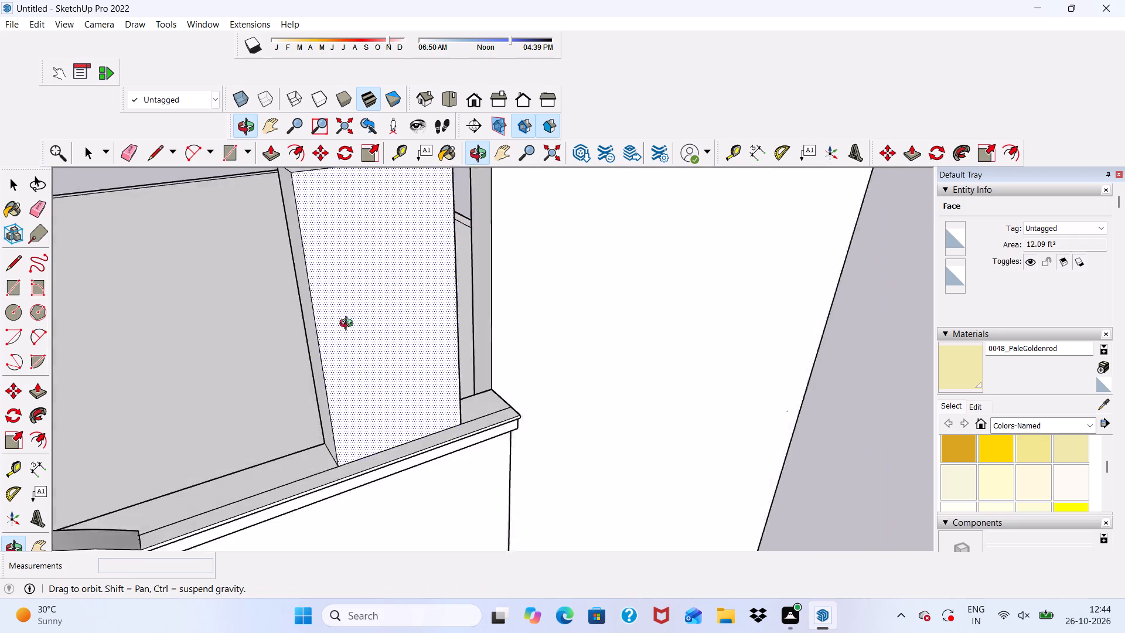
{"action": "middle_click_drag", "start_coordinate": [349, 325], "coordinate": [328, 332]}
{"action": "scroll", "coordinate": [504, 325], "scroll_direction": "up", "scroll_amount": 7}
{"action": "scroll", "coordinate": [482, 331], "scroll_direction": "down", "scroll_amount": 1}
{"action": "left_click", "coordinate": [482, 331]}
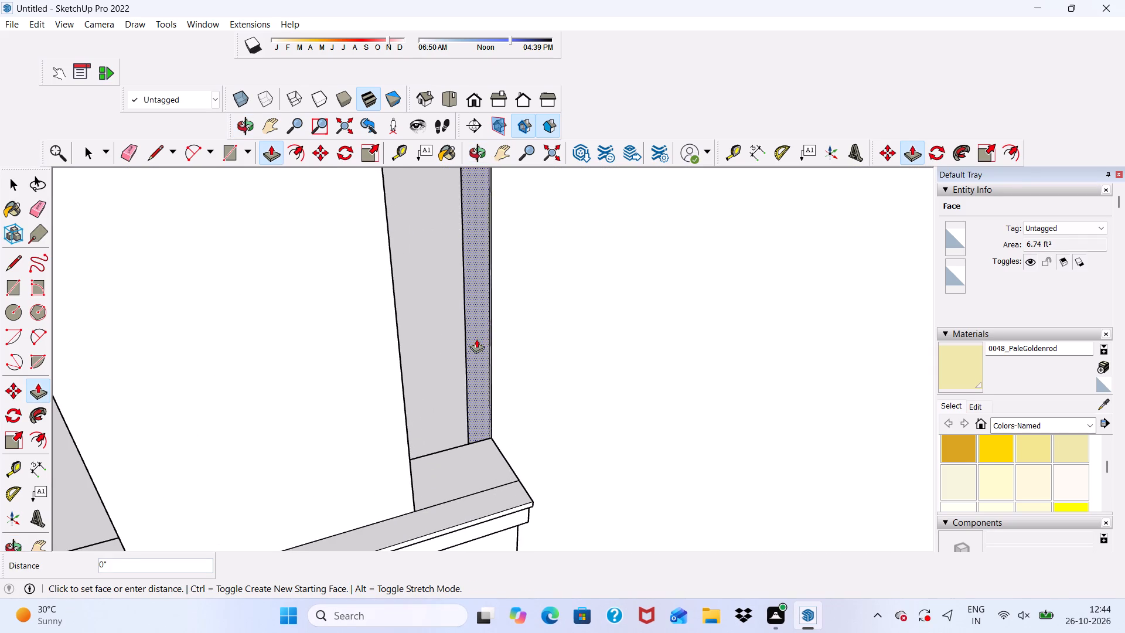
{"action": "left_click", "coordinate": [393, 400]}
Push/Pull the front face of the wall extension beside the pillar by 1/8".
{"action": "scroll", "coordinate": [408, 399], "scroll_direction": "down", "scroll_amount": 3}
{"action": "middle_click_drag", "start_coordinate": [434, 403], "coordinate": [262, 380]}
{"action": "middle_click_drag", "start_coordinate": [348, 356], "coordinate": [601, 366]}
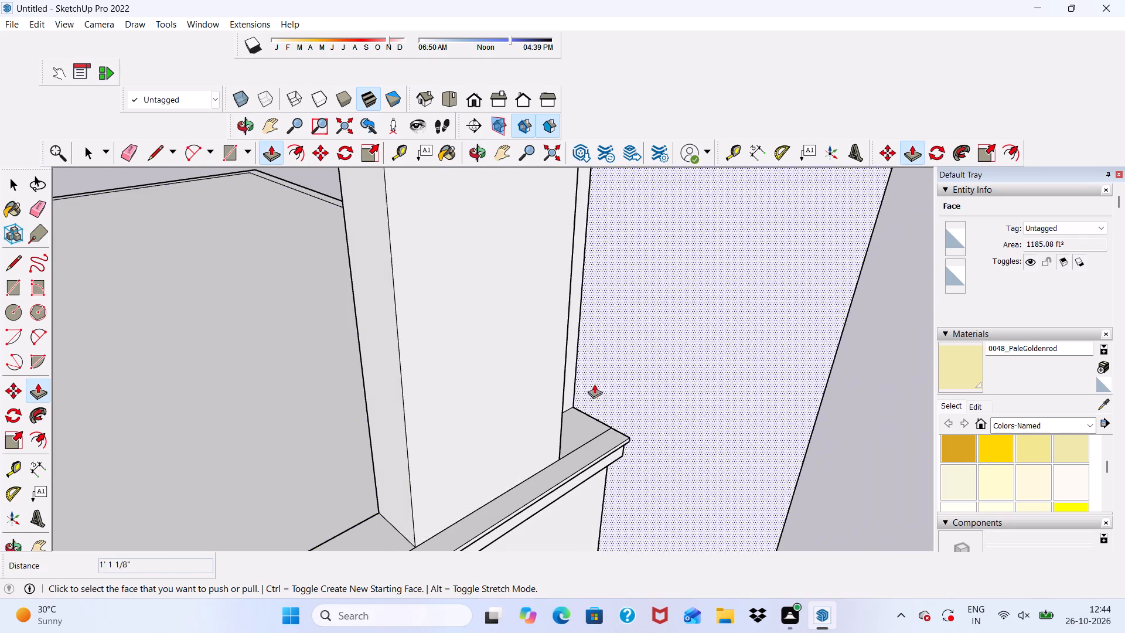
{"action": "middle_click_drag", "start_coordinate": [568, 396], "coordinate": [513, 421]}
{"action": "scroll", "coordinate": [558, 391], "scroll_direction": "up", "scroll_amount": 3}
{"action": "left_click", "coordinate": [559, 382]}
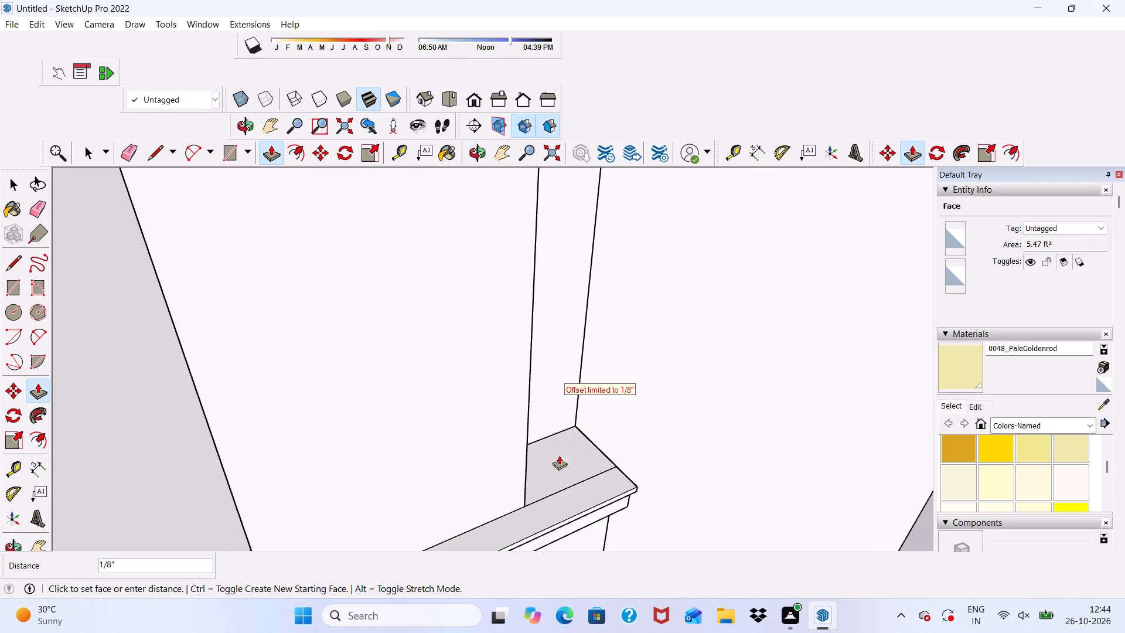
{"action": "scroll", "coordinate": [551, 413], "scroll_direction": "down", "scroll_amount": 1}
{"action": "middle_click_drag", "start_coordinate": [551, 413], "coordinate": [802, 354]}
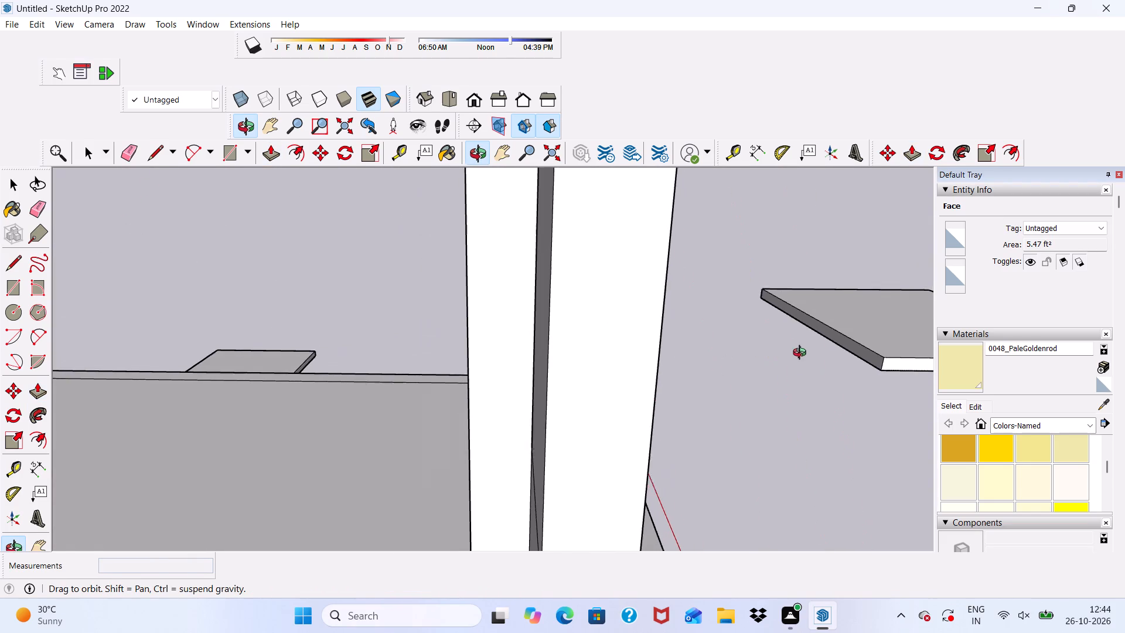
{"action": "middle_click_drag", "start_coordinate": [802, 354], "coordinate": [803, 355]}
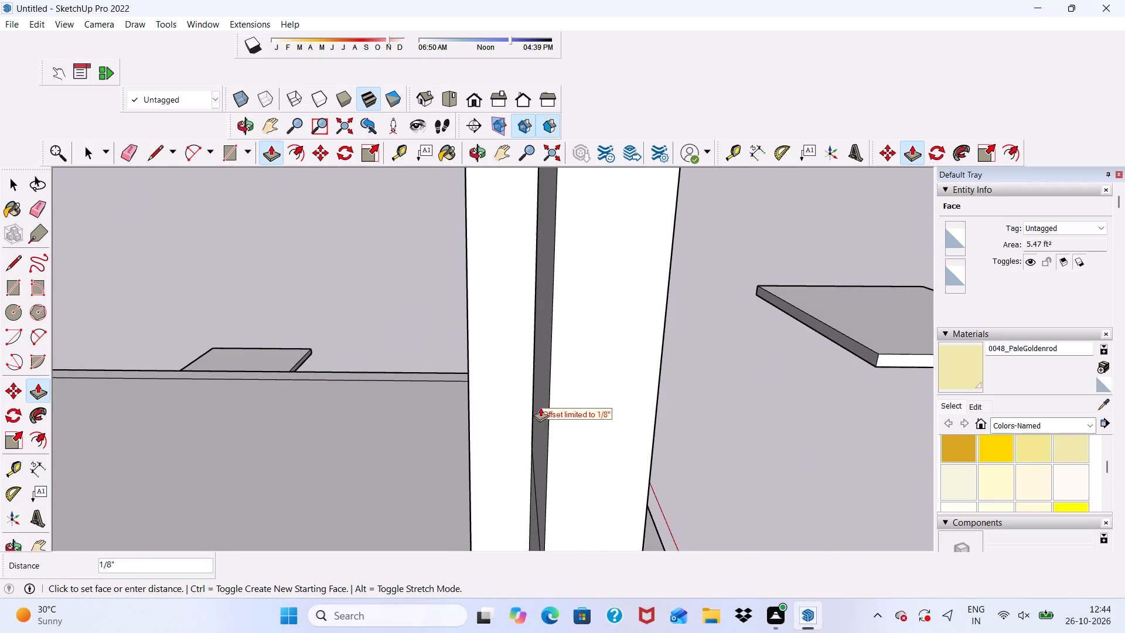
{"action": "left_click", "coordinate": [540, 406]}
Push/Pull the parapet pillar's side face next to the raised wall by about 5/8".
{"action": "middle_click_drag", "start_coordinate": [533, 401], "coordinate": [160, 369]}
{"action": "middle_click_drag", "start_coordinate": [345, 389], "coordinate": [345, 402]}
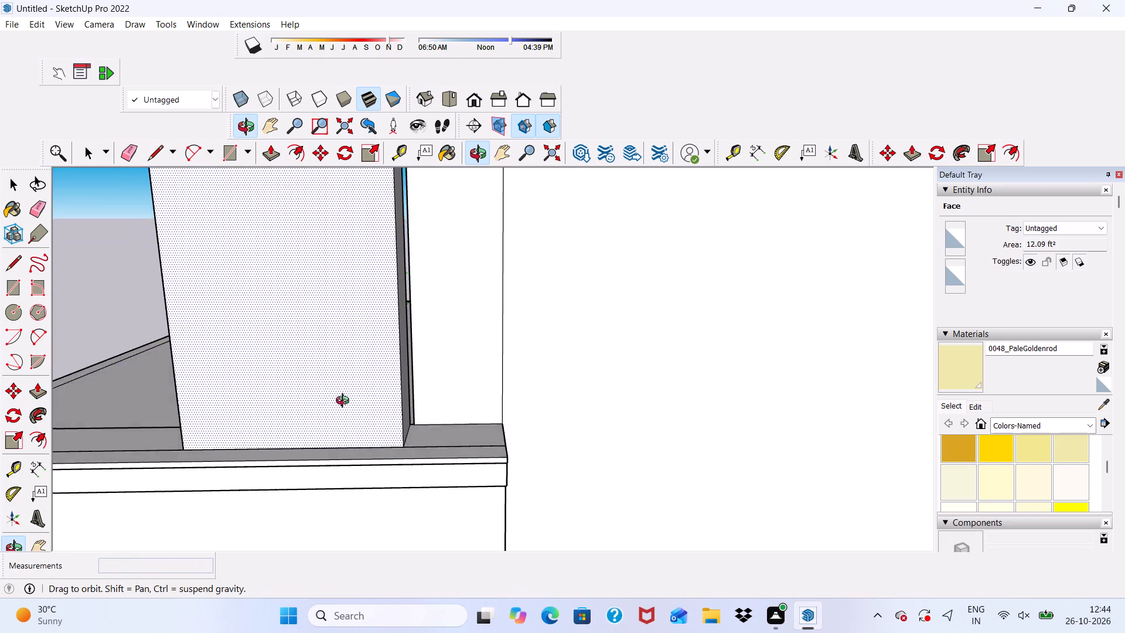
{"action": "middle_click_drag", "start_coordinate": [345, 402], "coordinate": [261, 430]}
{"action": "scroll", "coordinate": [408, 374], "scroll_direction": "up", "scroll_amount": 4}
{"action": "left_click", "coordinate": [416, 372]}
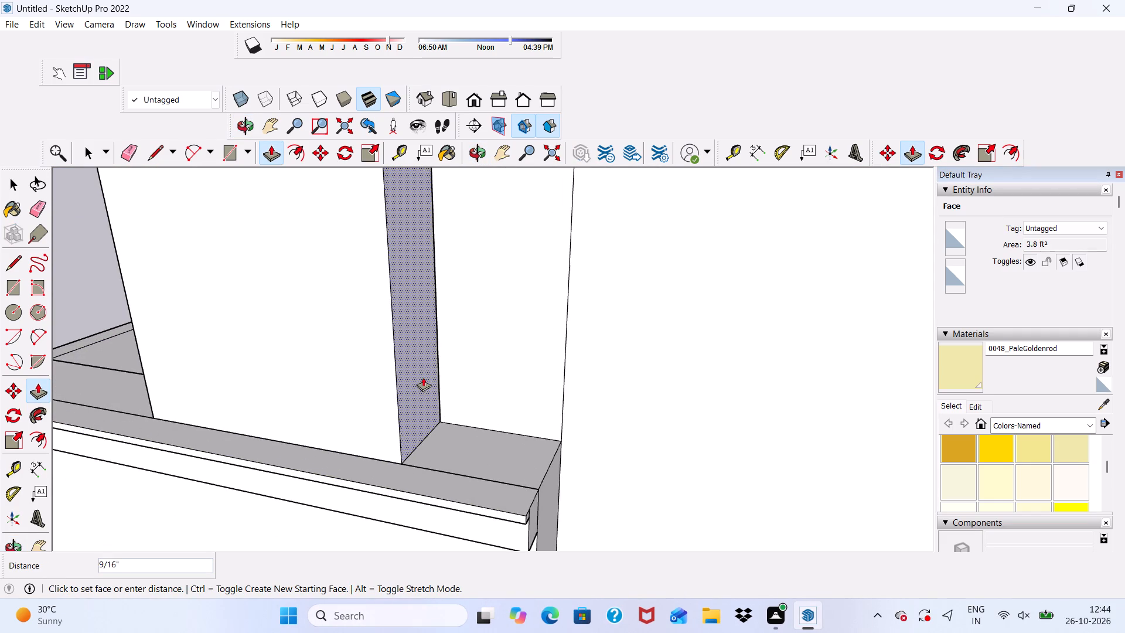
{"action": "left_click", "coordinate": [446, 389]}
{"action": "scroll", "coordinate": [402, 379], "scroll_direction": "down", "scroll_amount": 10}
{"action": "scroll", "coordinate": [447, 343], "scroll_direction": "up", "scroll_amount": 1}
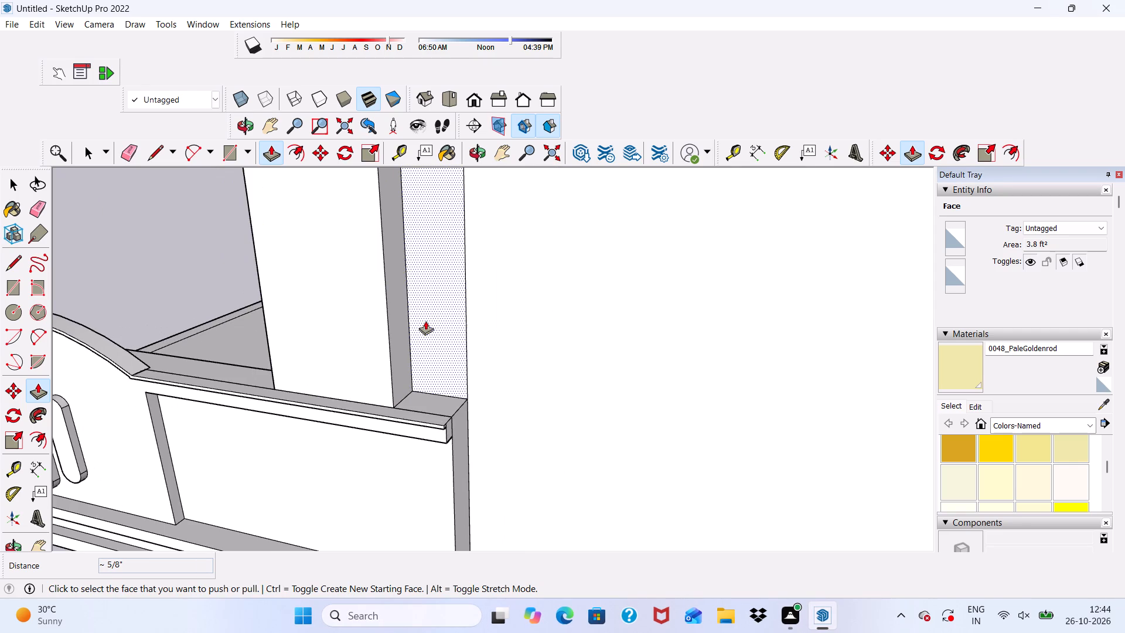
Adjust the wall extension's front face beside the pillar again by 1/8" with Push/Pull.
{"action": "left_click", "coordinate": [431, 321]}
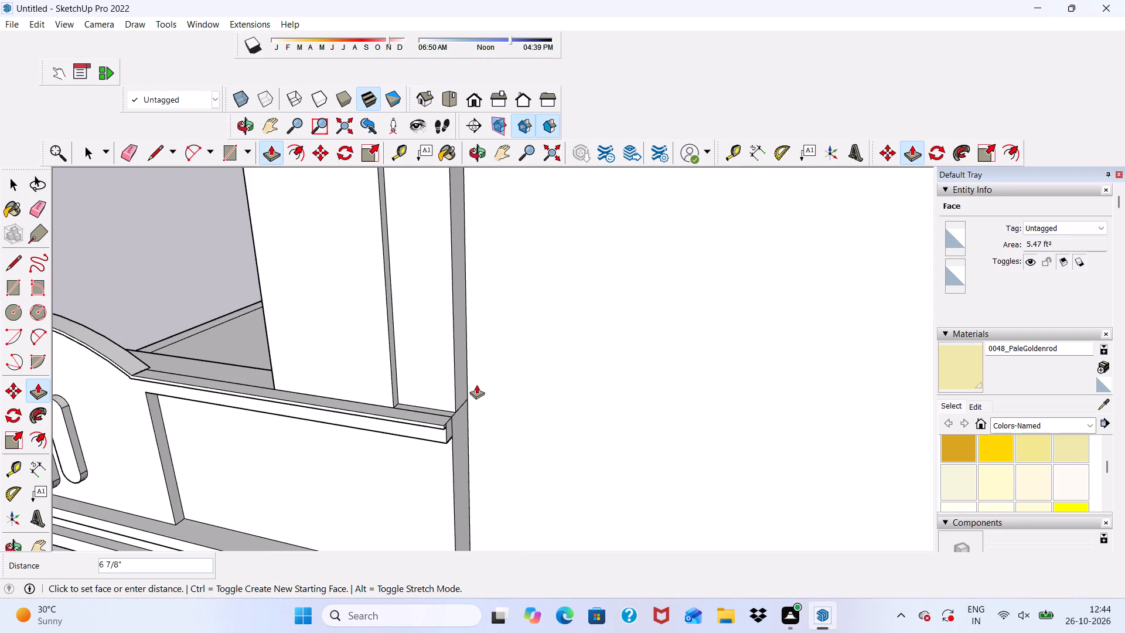
{"action": "scroll", "coordinate": [486, 356], "scroll_direction": "up", "scroll_amount": 4}
{"action": "scroll", "coordinate": [485, 352], "scroll_direction": "down", "scroll_amount": 5}
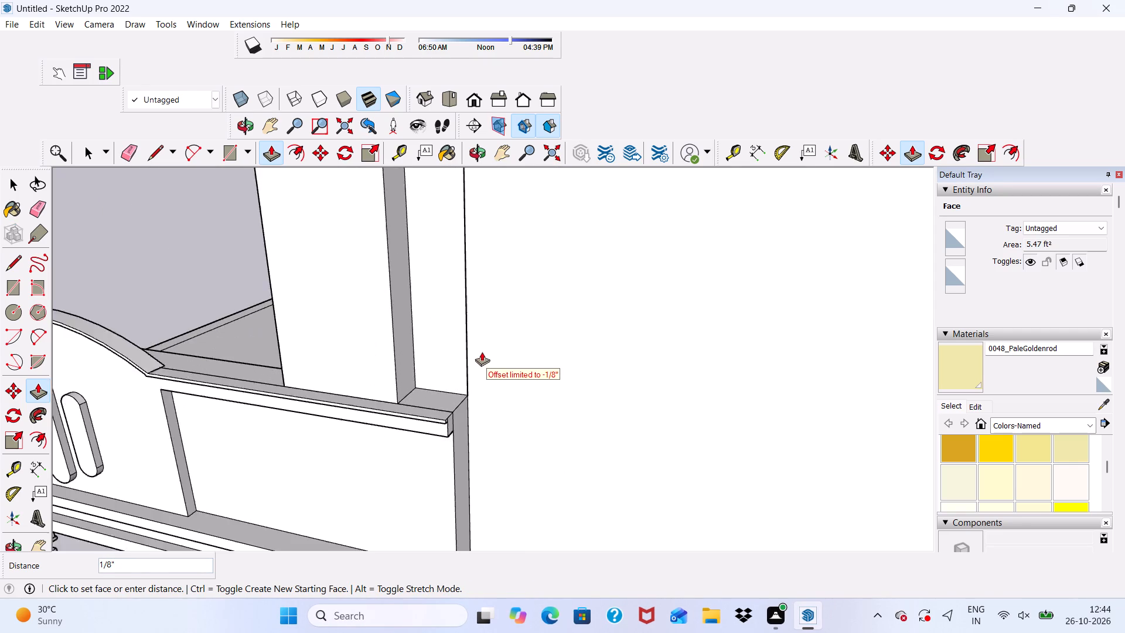
{"action": "scroll", "coordinate": [482, 352], "scroll_direction": "down", "scroll_amount": 2}
{"action": "middle_click_drag", "start_coordinate": [479, 353], "coordinate": [425, 333]}
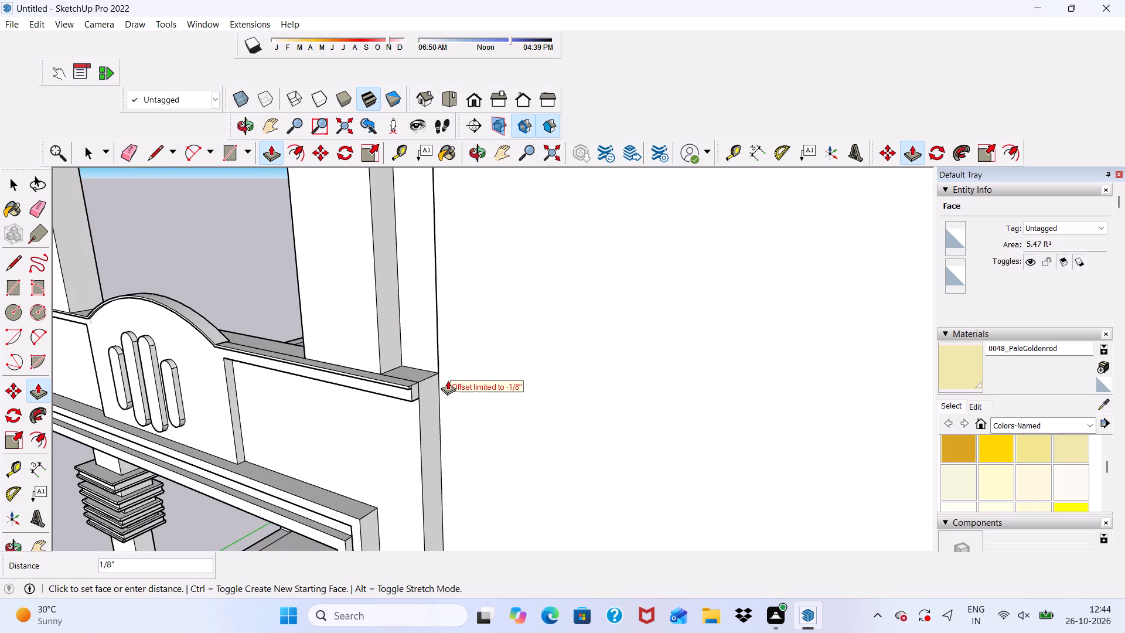
{"action": "left_click", "coordinate": [449, 383]}
Push/Pull the wall extension's front face by 1/8" as a new face against the raised front wall.
{"action": "scroll", "coordinate": [415, 339], "scroll_direction": "down", "scroll_amount": 4}
{"action": "middle_click_drag", "start_coordinate": [431, 359], "coordinate": [472, 363]}
{"action": "scroll", "coordinate": [444, 282], "scroll_direction": "up", "scroll_amount": 10}
{"action": "scroll", "coordinate": [476, 292], "scroll_direction": "down", "scroll_amount": 1}
{"action": "scroll", "coordinate": [476, 292], "scroll_direction": "up", "scroll_amount": 5}
{"action": "middle_click_drag", "start_coordinate": [483, 301], "coordinate": [636, 316]}
{"action": "scroll", "coordinate": [503, 292], "scroll_direction": "up", "scroll_amount": 4}
{"action": "scroll", "coordinate": [464, 233], "scroll_direction": "down", "scroll_amount": 6}
{"action": "scroll", "coordinate": [449, 443], "scroll_direction": "up", "scroll_amount": 7}
{"action": "scroll", "coordinate": [414, 290], "scroll_direction": "down", "scroll_amount": 5}
{"action": "scroll", "coordinate": [496, 516], "scroll_direction": "up", "scroll_amount": 4}
{"action": "scroll", "coordinate": [490, 375], "scroll_direction": "down", "scroll_amount": 11}
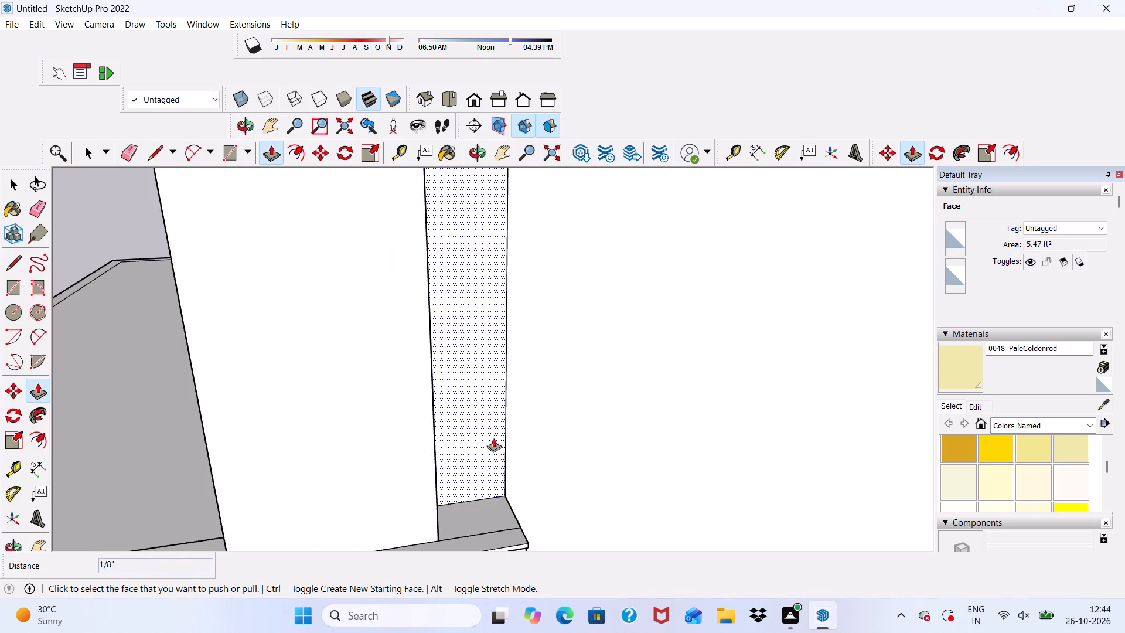
{"action": "middle_click_drag", "start_coordinate": [493, 438], "coordinate": [476, 590]}
{"action": "scroll", "coordinate": [480, 285], "scroll_direction": "up", "scroll_amount": 14}
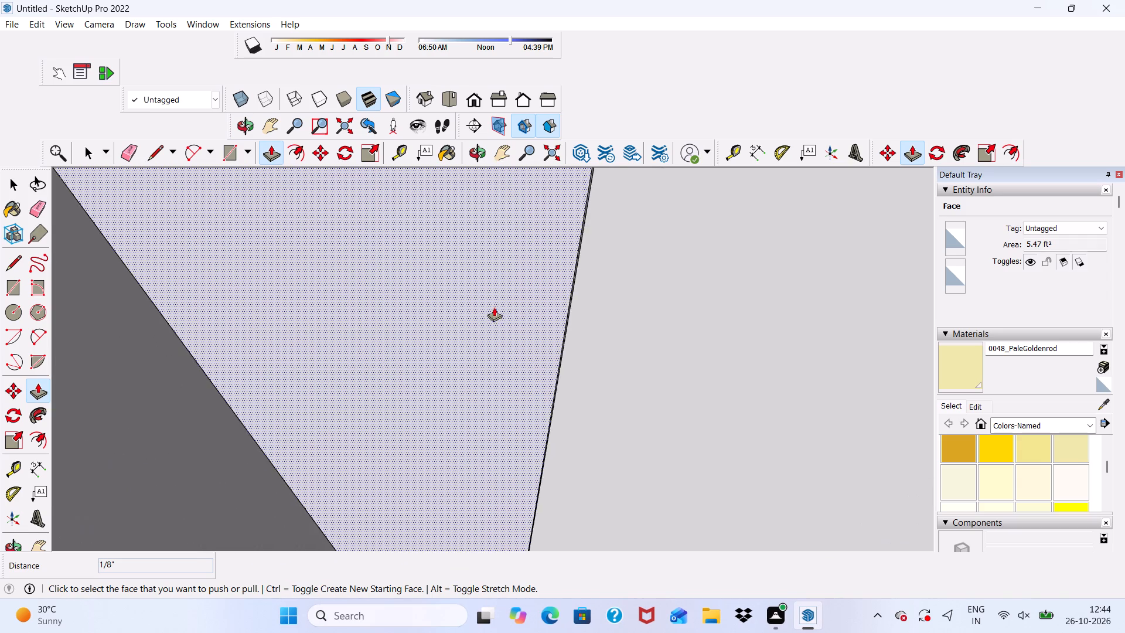
{"action": "scroll", "coordinate": [494, 307], "scroll_direction": "up", "scroll_amount": 6}
{"action": "scroll", "coordinate": [517, 350], "scroll_direction": "down", "scroll_amount": 1}
{"action": "middle_click_drag", "start_coordinate": [517, 353], "coordinate": [577, 371]}
{"action": "left_click", "coordinate": [448, 393]}
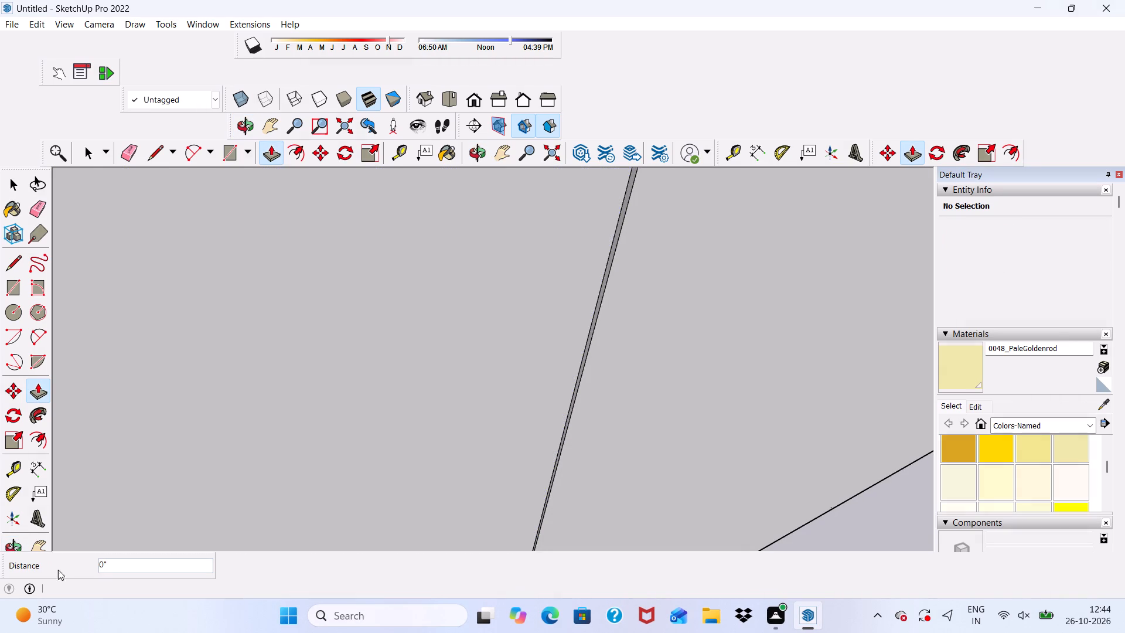
{"action": "left_click", "coordinate": [139, 456]}
{"action": "scroll", "coordinate": [307, 457], "scroll_direction": "down", "scroll_amount": 1}
{"action": "middle_click_drag", "start_coordinate": [307, 457], "coordinate": [74, 415]}
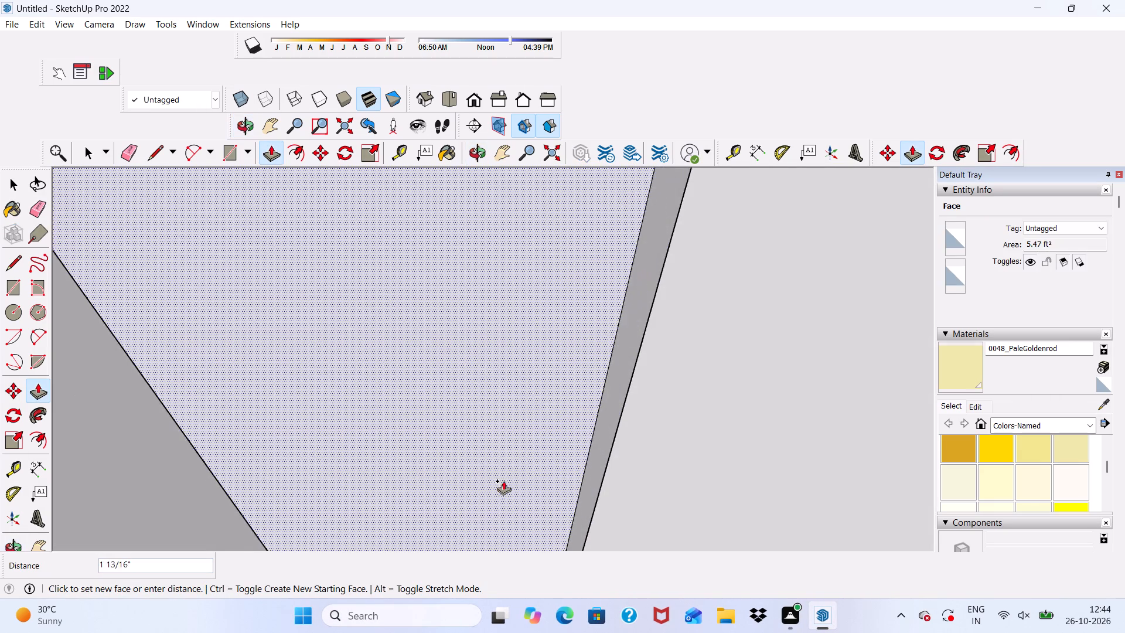
{"action": "left_click", "coordinate": [645, 452]}
{"action": "scroll", "coordinate": [547, 462], "scroll_direction": "down", "scroll_amount": 16}
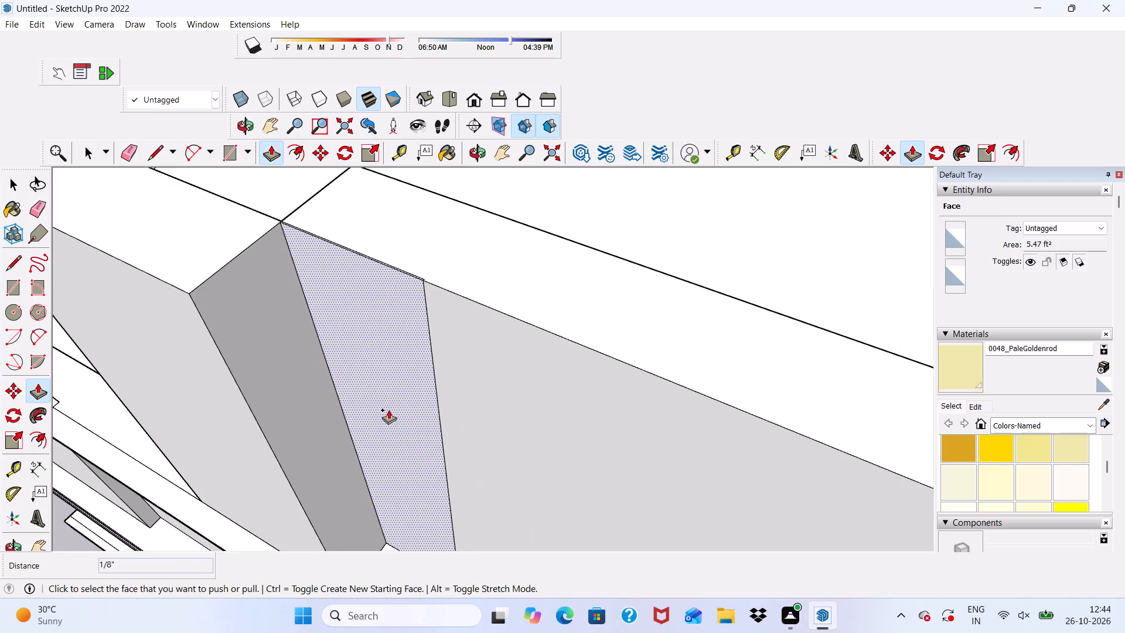
Erase the vertical seam between the wall extension and raised front wall, plus the thin leftover edges at its top.
{"action": "left_click", "coordinate": [125, 155]}
{"action": "scroll", "coordinate": [458, 369], "scroll_direction": "up", "scroll_amount": 3}
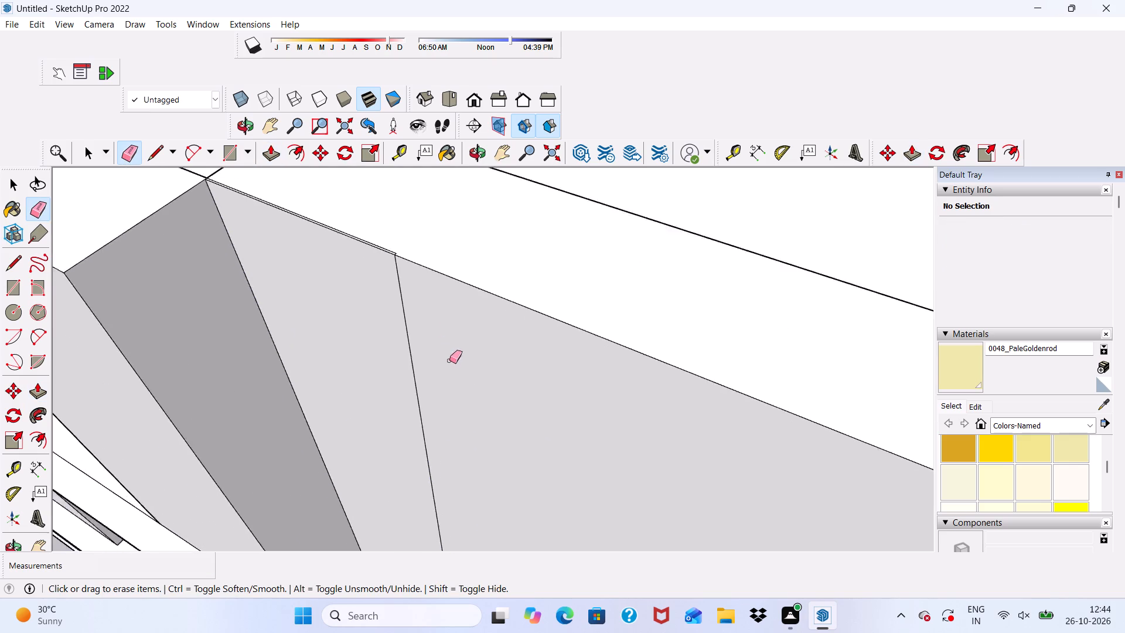
{"action": "scroll", "coordinate": [449, 360], "scroll_direction": "up", "scroll_amount": 6}
{"action": "left_click_drag", "start_coordinate": [394, 282], "coordinate": [392, 351]}
{"action": "scroll", "coordinate": [362, 183], "scroll_direction": "up", "scroll_amount": 3}
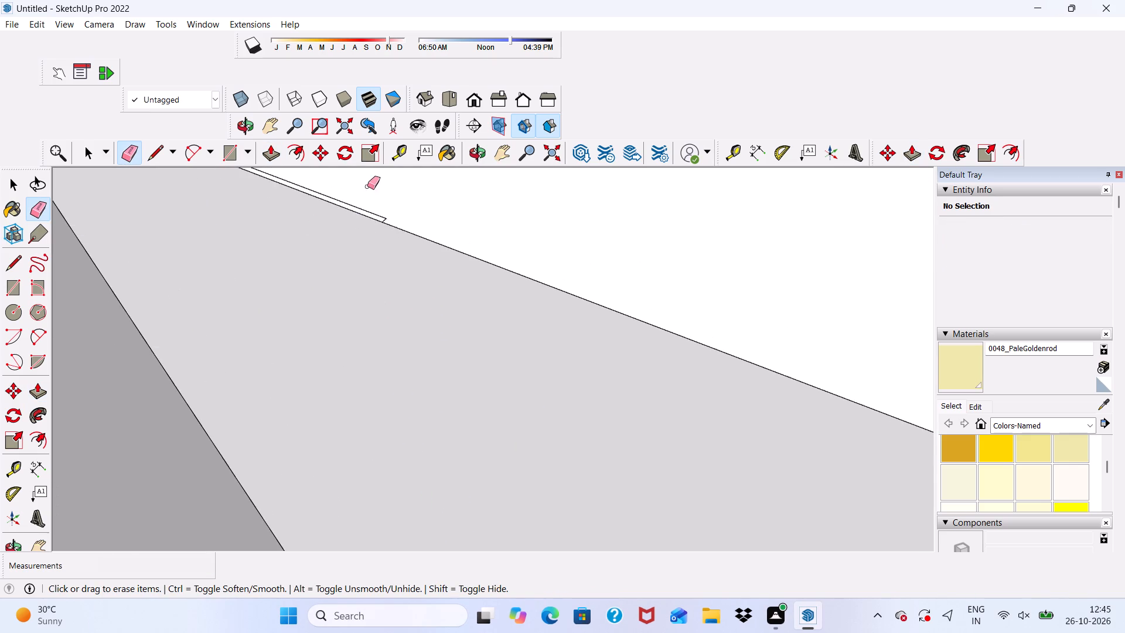
{"action": "scroll", "coordinate": [367, 186], "scroll_direction": "up", "scroll_amount": 17}
{"action": "left_click_drag", "start_coordinate": [380, 202], "coordinate": [388, 206]}
{"action": "left_click_drag", "start_coordinate": [387, 186], "coordinate": [390, 202]}
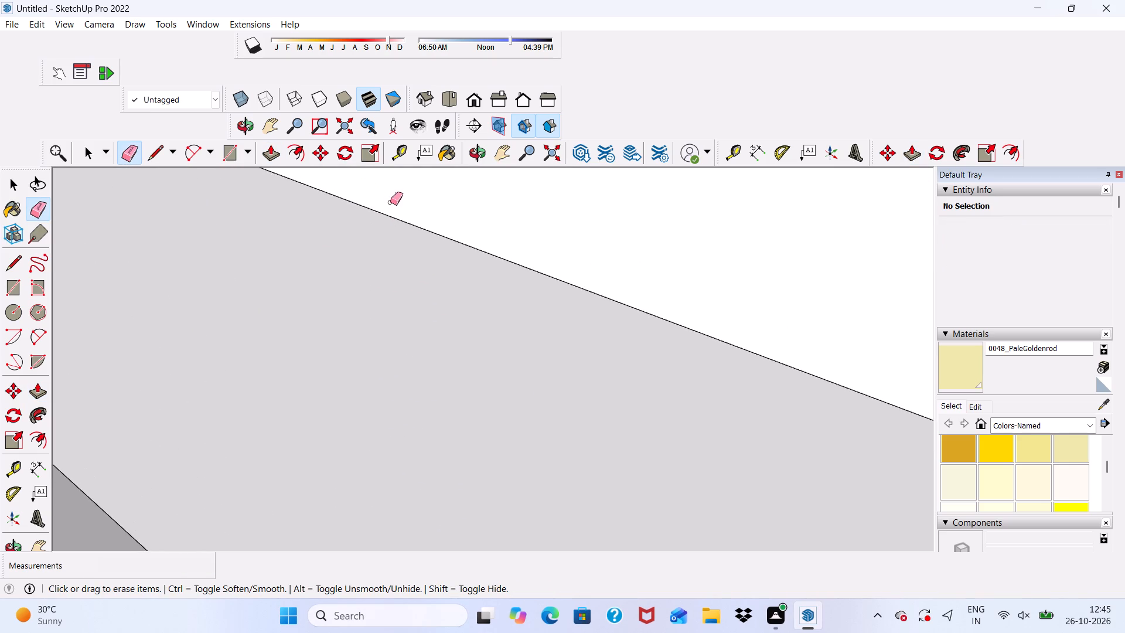
Examine the top corner where the wall extension meets the pillar, from the front and from behind.
{"action": "scroll", "coordinate": [398, 235], "scroll_direction": "down", "scroll_amount": 16}
{"action": "scroll", "coordinate": [182, 336], "scroll_direction": "down", "scroll_amount": 10}
{"action": "scroll", "coordinate": [206, 347], "scroll_direction": "up", "scroll_amount": 5}
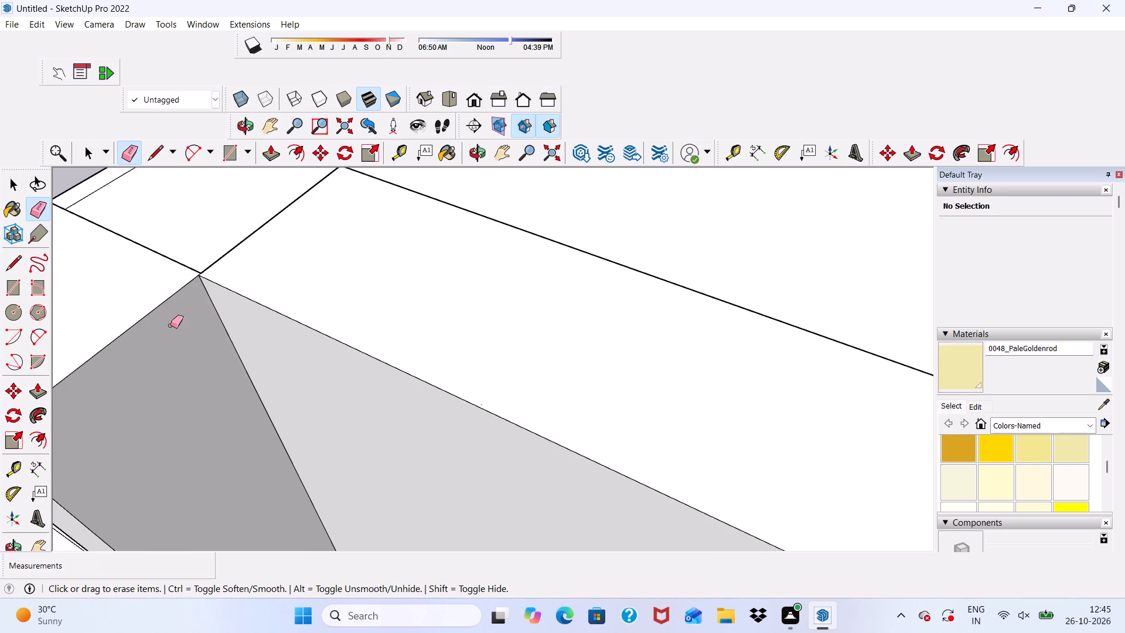
{"action": "scroll", "coordinate": [171, 325], "scroll_direction": "up", "scroll_amount": 1}
{"action": "scroll", "coordinate": [174, 272], "scroll_direction": "up", "scroll_amount": 18}
{"action": "middle_click_drag", "start_coordinate": [97, 285], "coordinate": [384, 322]}
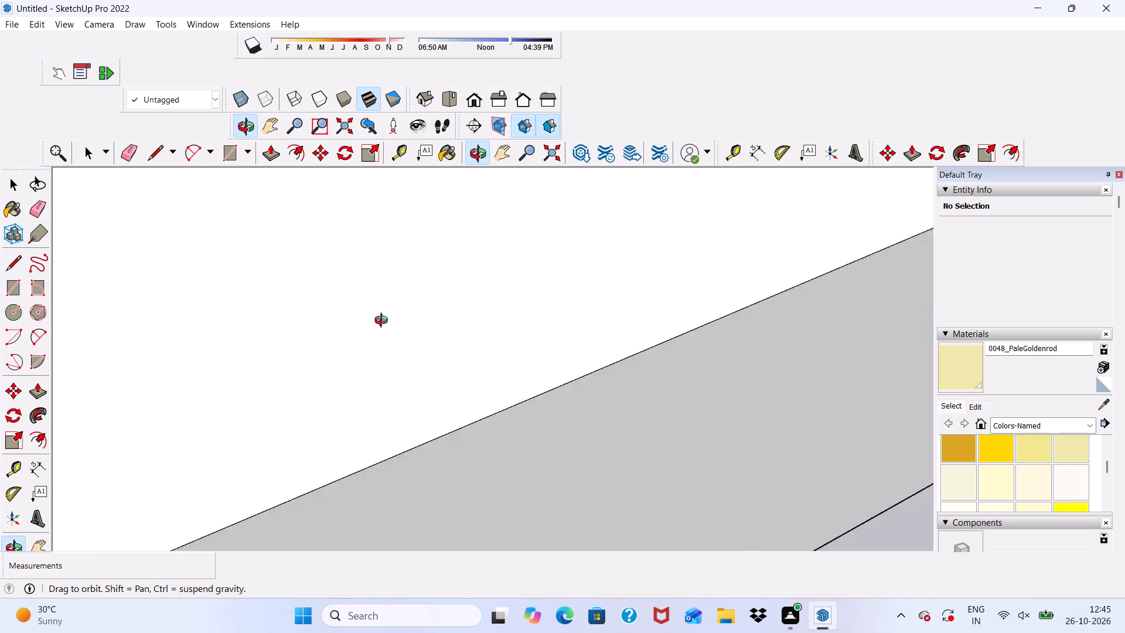
{"action": "middle_click_drag", "start_coordinate": [384, 322], "coordinate": [395, 316]}
{"action": "key", "text": "space"}
{"action": "scroll", "coordinate": [6, 310], "scroll_direction": "down", "scroll_amount": 15}
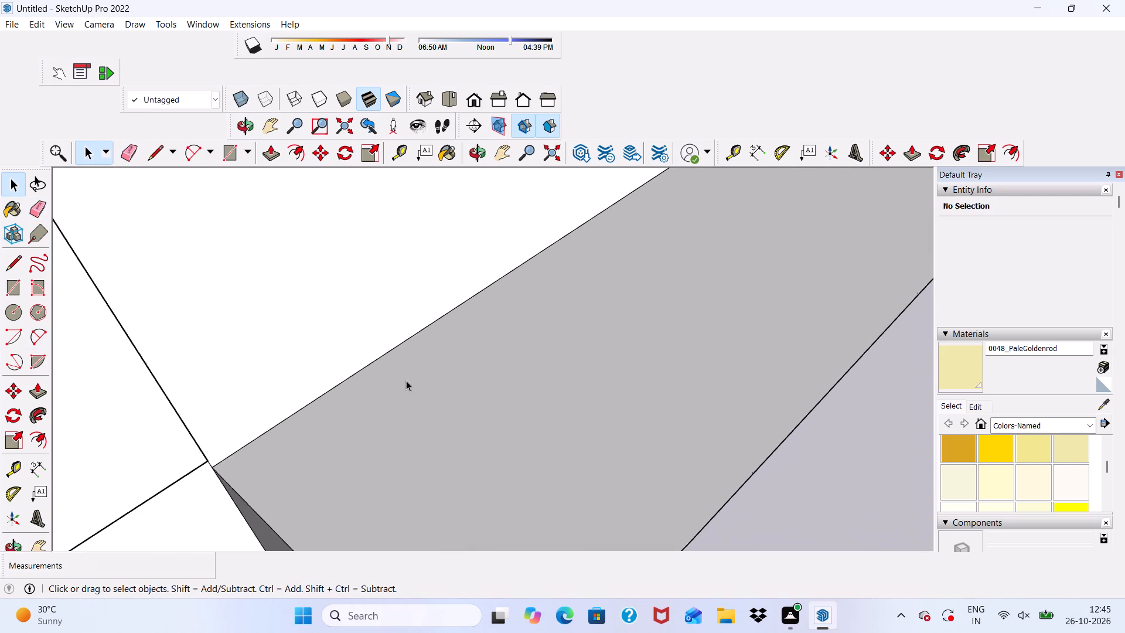
Examine the top corner where the raised front wall meets the pillar from above and from several angles.
{"action": "scroll", "coordinate": [406, 380], "scroll_direction": "down", "scroll_amount": 2}
{"action": "scroll", "coordinate": [178, 431], "scroll_direction": "up", "scroll_amount": 6}
{"action": "scroll", "coordinate": [230, 419], "scroll_direction": "down", "scroll_amount": 10}
{"action": "scroll", "coordinate": [314, 451], "scroll_direction": "up", "scroll_amount": 4}
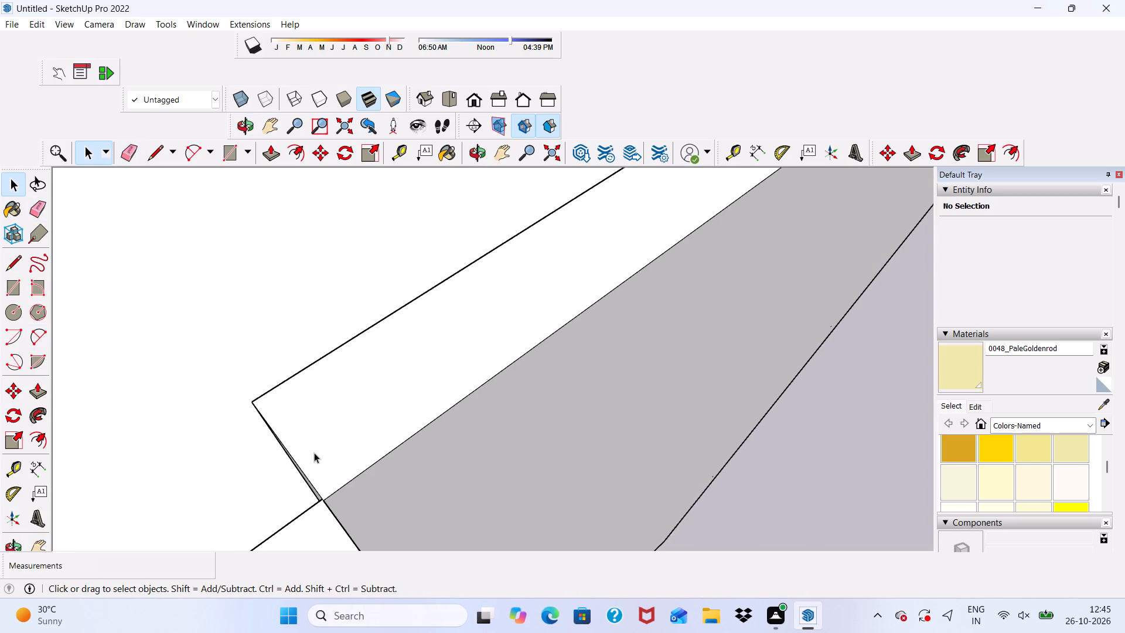
{"action": "scroll", "coordinate": [314, 452], "scroll_direction": "up", "scroll_amount": 7}
{"action": "middle_click_drag", "start_coordinate": [328, 512], "coordinate": [125, 397]}
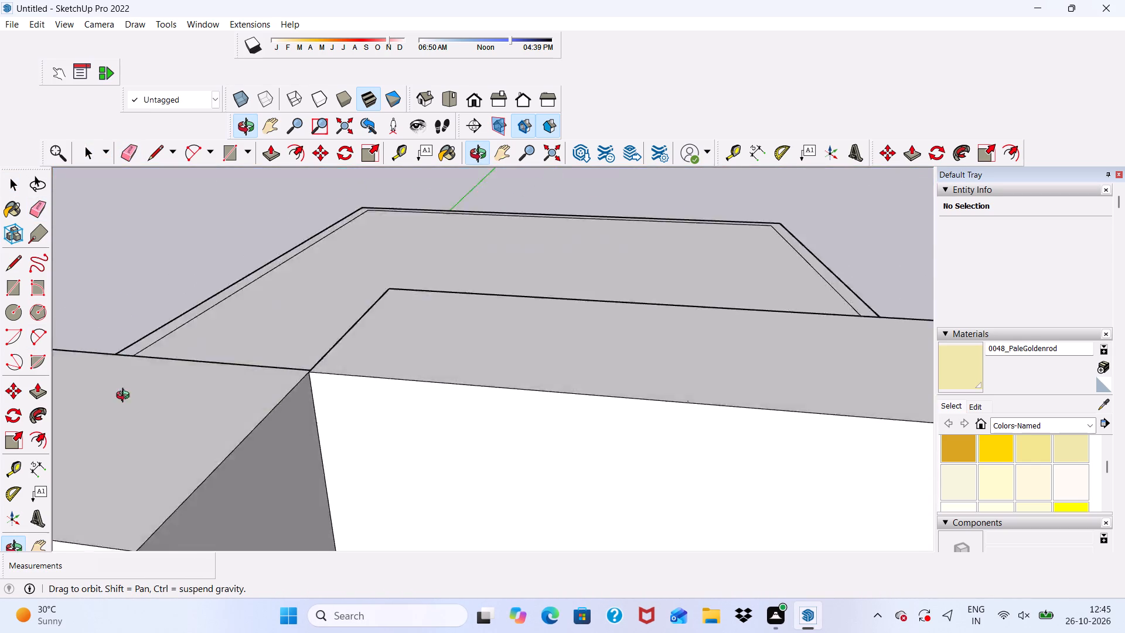
{"action": "middle_click_drag", "start_coordinate": [125, 397], "coordinate": [211, 455]}
{"action": "scroll", "coordinate": [246, 439], "scroll_direction": "up", "scroll_amount": 5}
{"action": "scroll", "coordinate": [246, 439], "scroll_direction": "down", "scroll_amount": 5}
{"action": "scroll", "coordinate": [274, 442], "scroll_direction": "up", "scroll_amount": 2}
{"action": "middle_click_drag", "start_coordinate": [274, 442], "coordinate": [204, 352]}
{"action": "scroll", "coordinate": [274, 441], "scroll_direction": "down", "scroll_amount": 1}
{"action": "scroll", "coordinate": [409, 495], "scroll_direction": "down", "scroll_amount": 6}
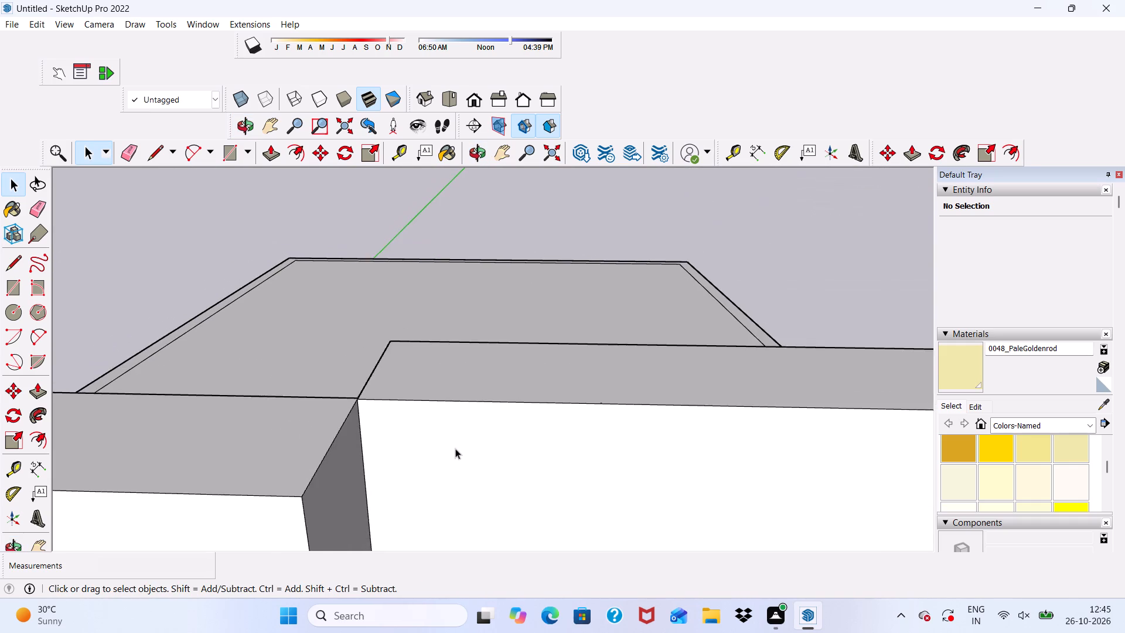
{"action": "scroll", "coordinate": [449, 474], "scroll_direction": "down", "scroll_amount": 7}
{"action": "scroll", "coordinate": [346, 404], "scroll_direction": "down", "scroll_amount": 4}
{"action": "scroll", "coordinate": [372, 462], "scroll_direction": "down", "scroll_amount": 5}
{"action": "middle_click_drag", "start_coordinate": [419, 460], "coordinate": [420, 461]}
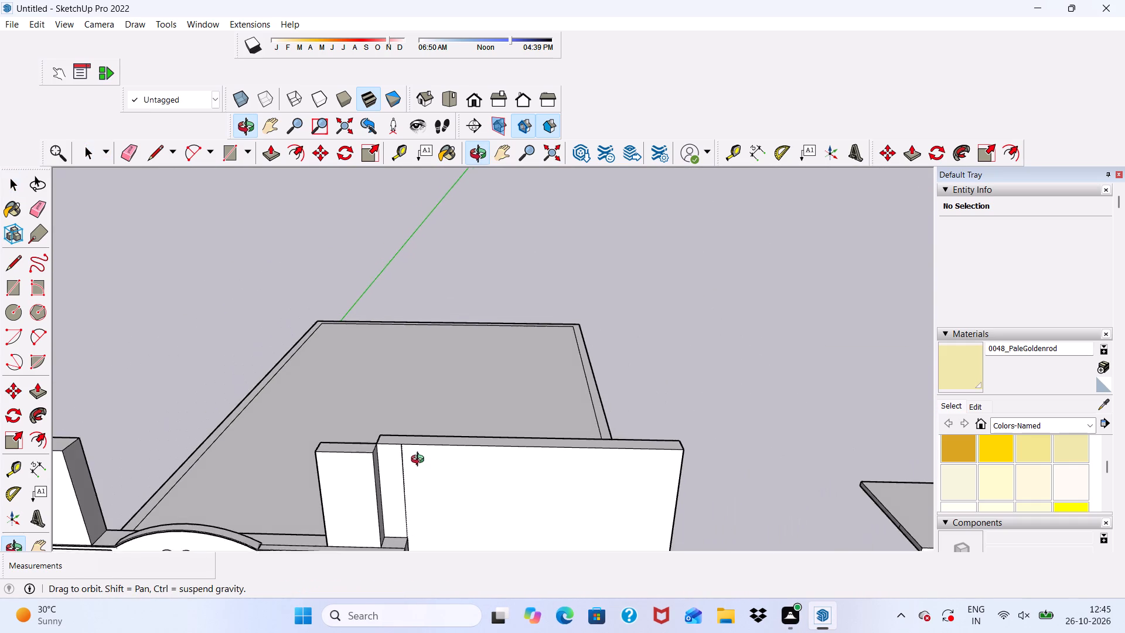
{"action": "middle_click_drag", "start_coordinate": [420, 461], "coordinate": [340, 477]}
{"action": "scroll", "coordinate": [339, 472], "scroll_direction": "up", "scroll_amount": 8}
{"action": "scroll", "coordinate": [80, 570], "scroll_direction": "down", "scroll_amount": 5}
{"action": "scroll", "coordinate": [154, 334], "scroll_direction": "up", "scroll_amount": 1}
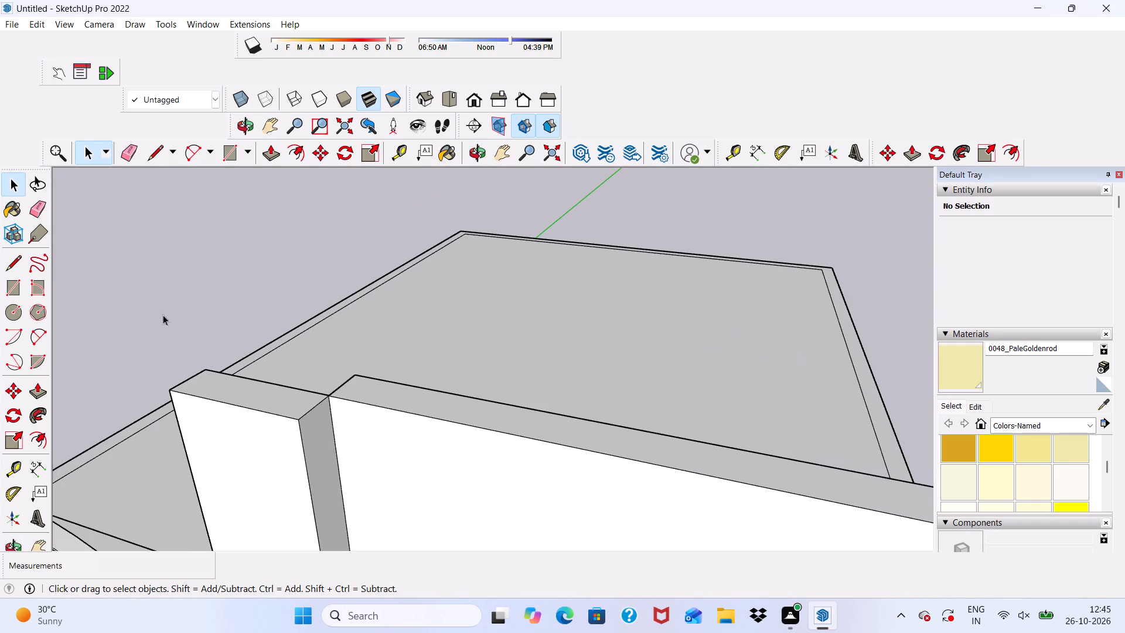
Erase the remaining vertical seam on the raised wall's front face beside the pillar.
{"action": "left_click", "coordinate": [110, 157]}
{"action": "scroll", "coordinate": [352, 526], "scroll_direction": "down", "scroll_amount": 5}
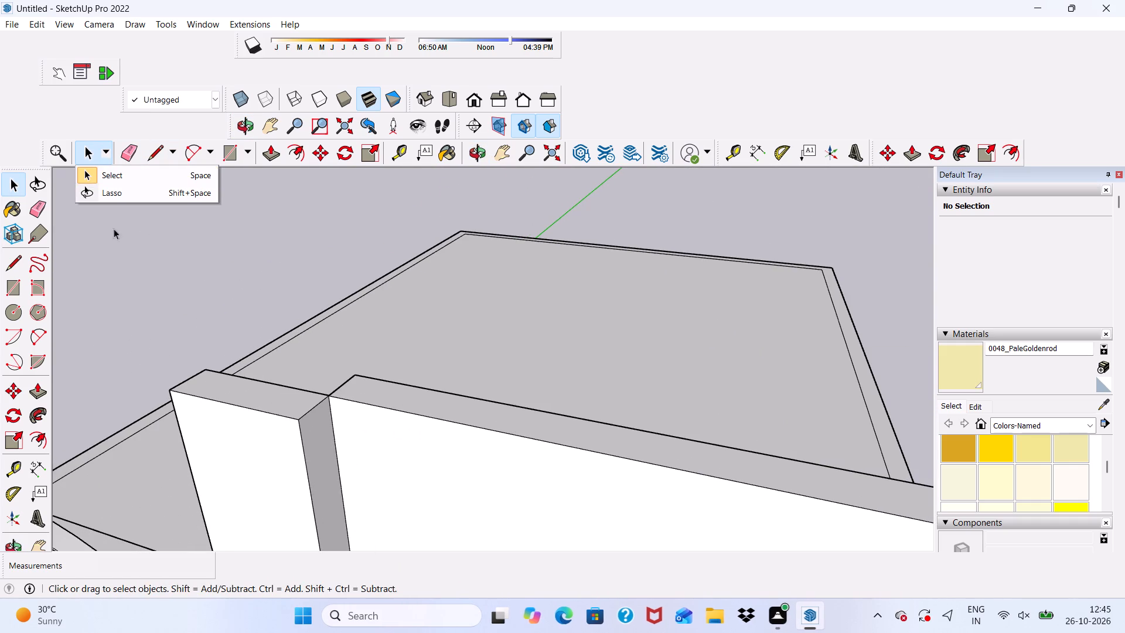
{"action": "left_click", "coordinate": [118, 156]}
{"action": "scroll", "coordinate": [213, 290], "scroll_direction": "down", "scroll_amount": 3}
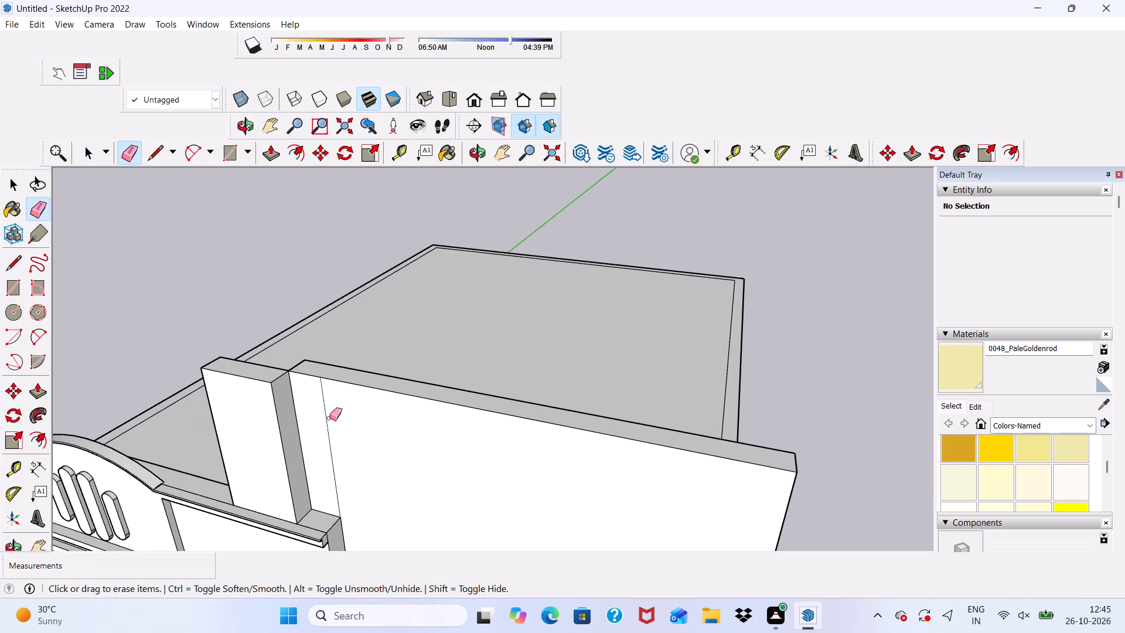
{"action": "left_click_drag", "start_coordinate": [327, 418], "coordinate": [328, 428]}
Review the raised front wall and pillars from above, from the side and in the Front view.
{"action": "scroll", "coordinate": [270, 421], "scroll_direction": "down", "scroll_amount": 5}
{"action": "middle_click_drag", "start_coordinate": [304, 457], "coordinate": [354, 467]}
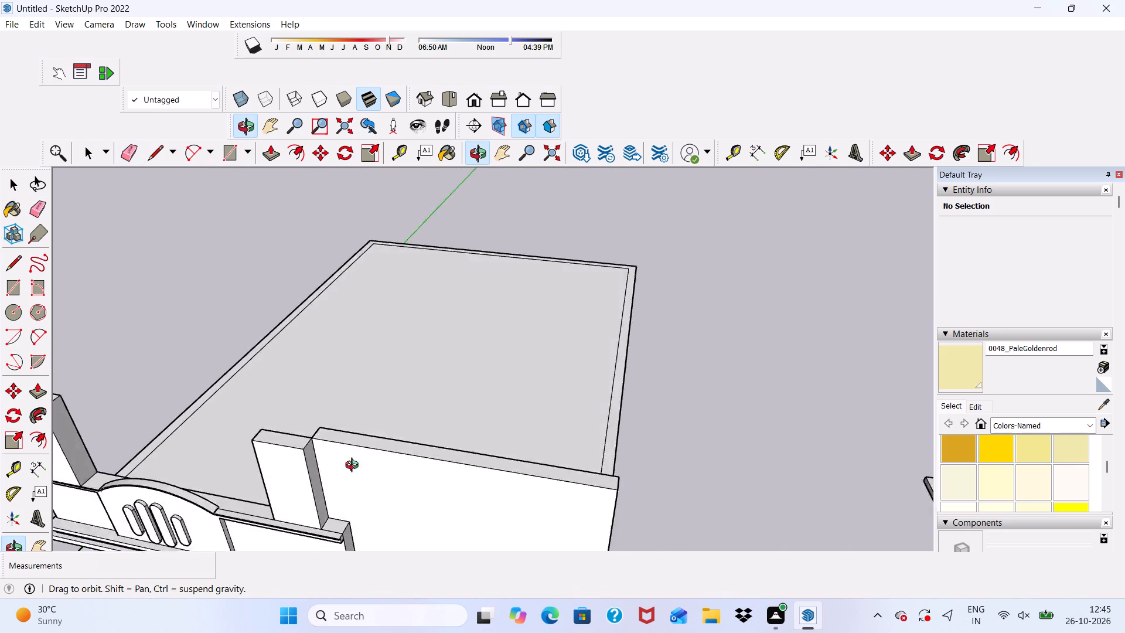
{"action": "middle_click_drag", "start_coordinate": [354, 467], "coordinate": [685, 399]}
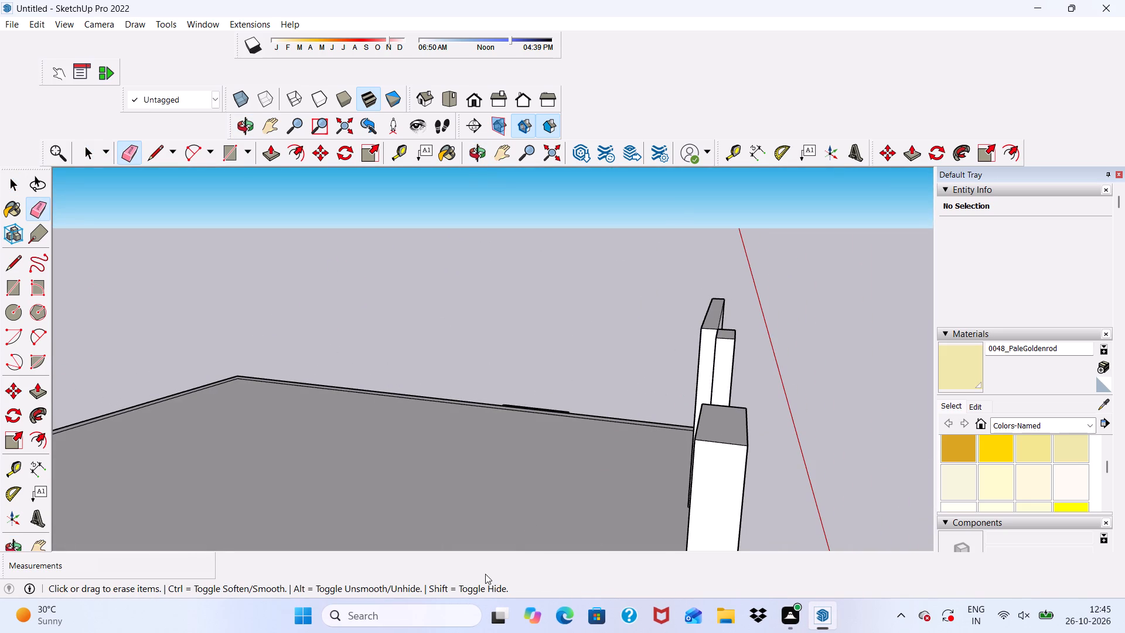
{"action": "key", "text": "space"}
{"action": "scroll", "coordinate": [132, 632], "scroll_direction": "down", "scroll_amount": 3}
{"action": "scroll", "coordinate": [405, 364], "scroll_direction": "down", "scroll_amount": 4}
{"action": "middle_click_drag", "start_coordinate": [401, 528], "coordinate": [381, 517]}
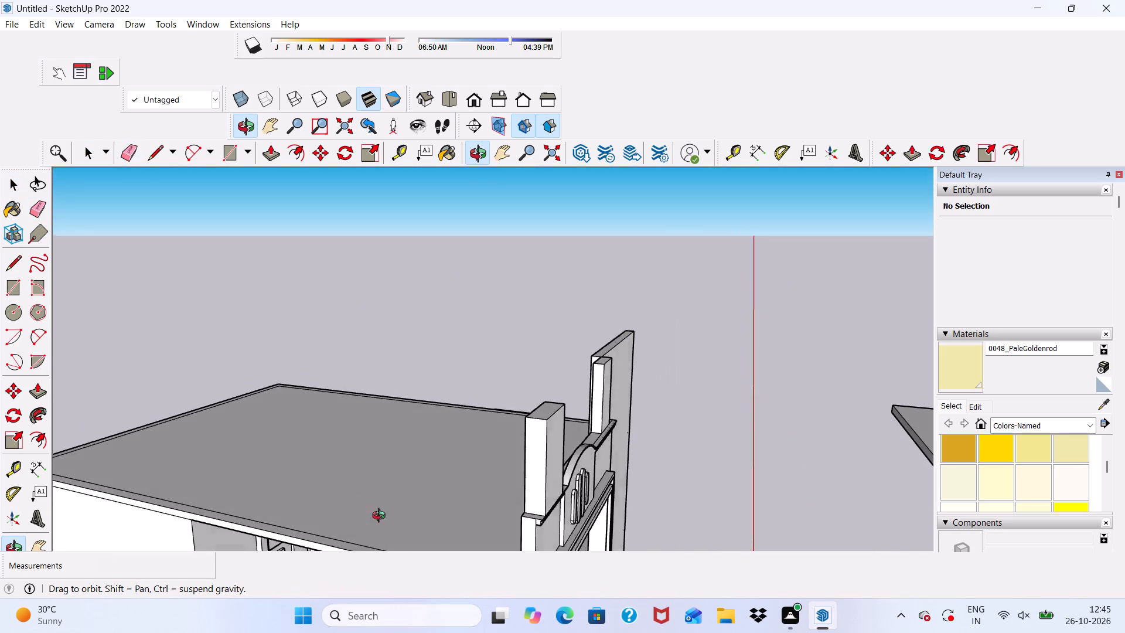
{"action": "middle_click_drag", "start_coordinate": [381, 517], "coordinate": [77, 454]}
{"action": "scroll", "coordinate": [714, 369], "scroll_direction": "up", "scroll_amount": 1}
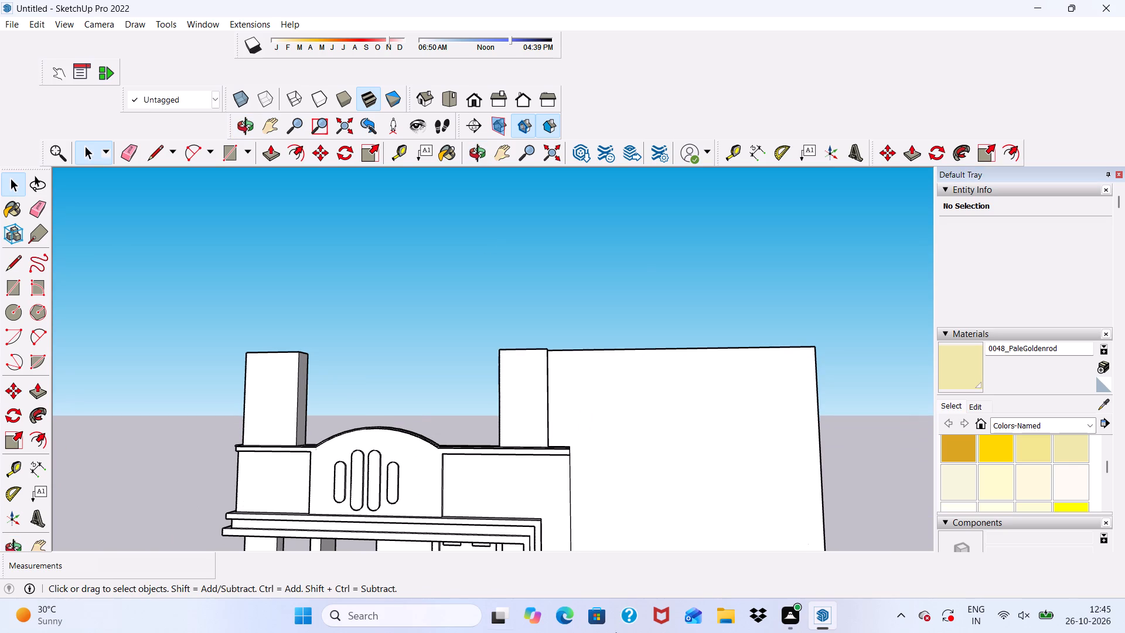
{"action": "left_click", "coordinate": [473, 91]}
{"action": "scroll", "coordinate": [613, 370], "scroll_direction": "down", "scroll_amount": 3}
{"action": "scroll", "coordinate": [604, 244], "scroll_direction": "up", "scroll_amount": 1}
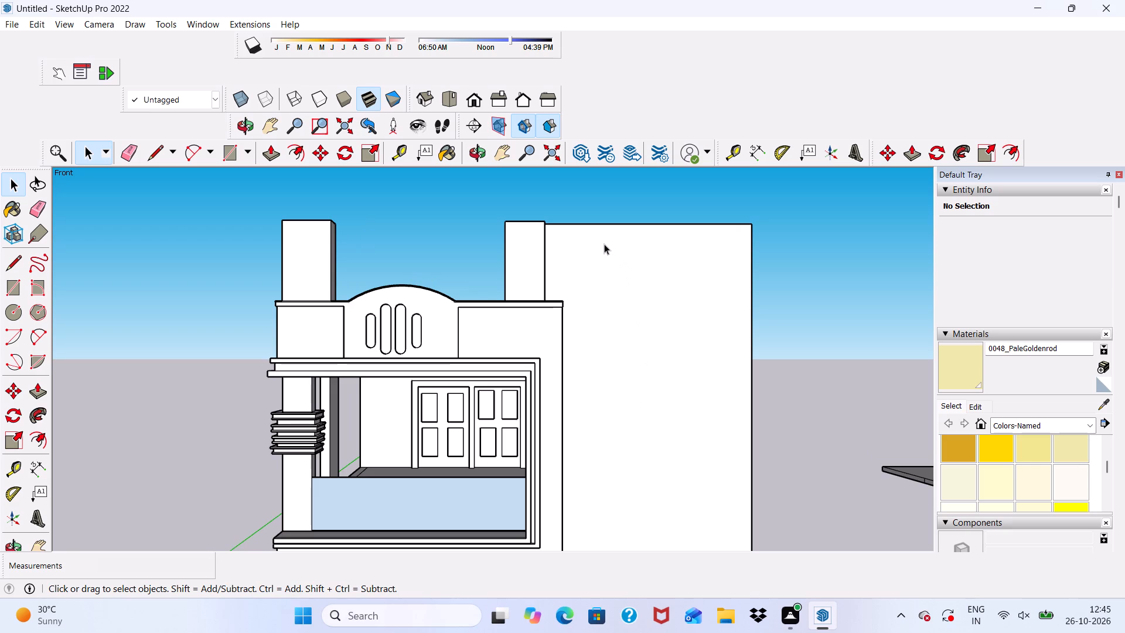
Erase the vertical line near the outer end of the raised wall's rear face.
{"action": "scroll", "coordinate": [691, 286], "scroll_direction": "down", "scroll_amount": 3}
{"action": "middle_click_drag", "start_coordinate": [681, 319], "coordinate": [162, 415]}
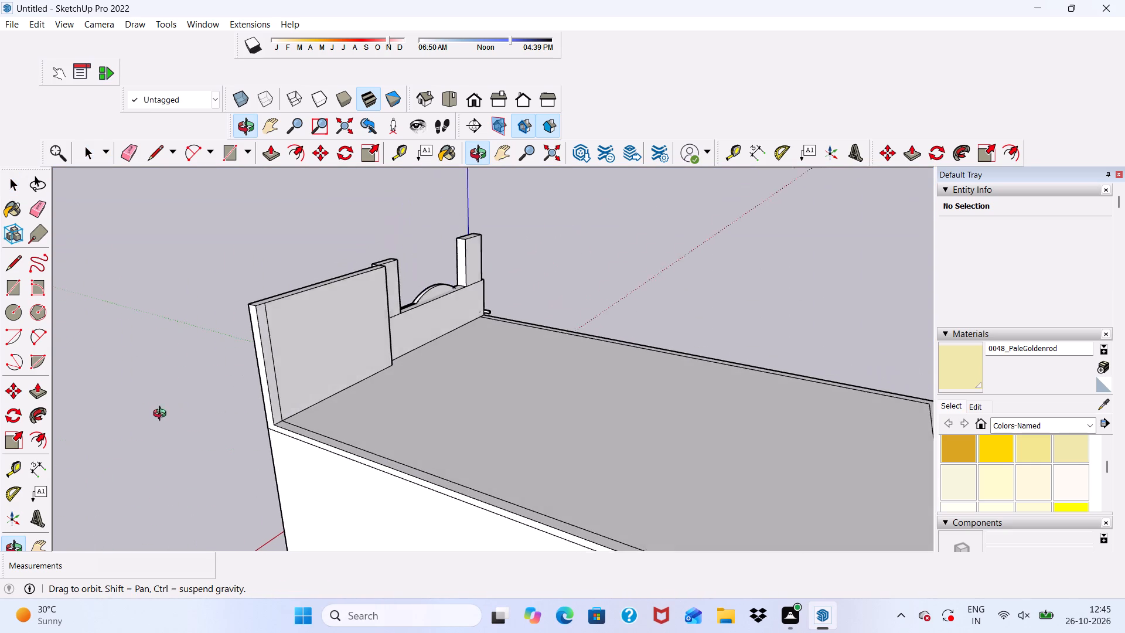
{"action": "middle_click_drag", "start_coordinate": [162, 415], "coordinate": [161, 415]}
{"action": "scroll", "coordinate": [257, 290], "scroll_direction": "up", "scroll_amount": 5}
{"action": "scroll", "coordinate": [288, 351], "scroll_direction": "down", "scroll_amount": 7}
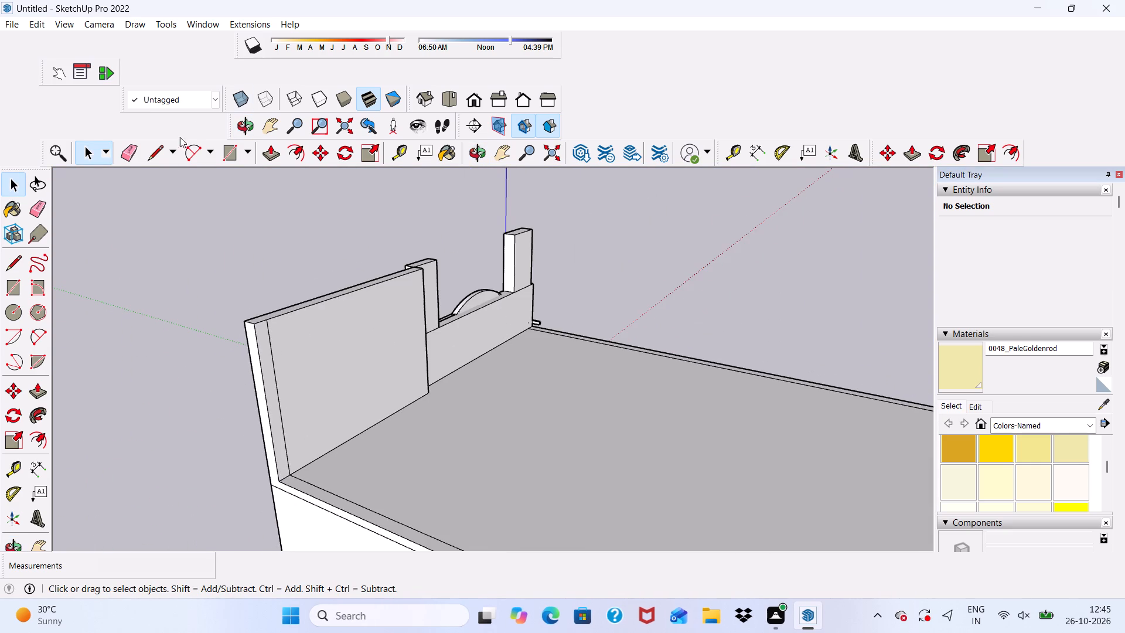
{"action": "left_click", "coordinate": [129, 149]}
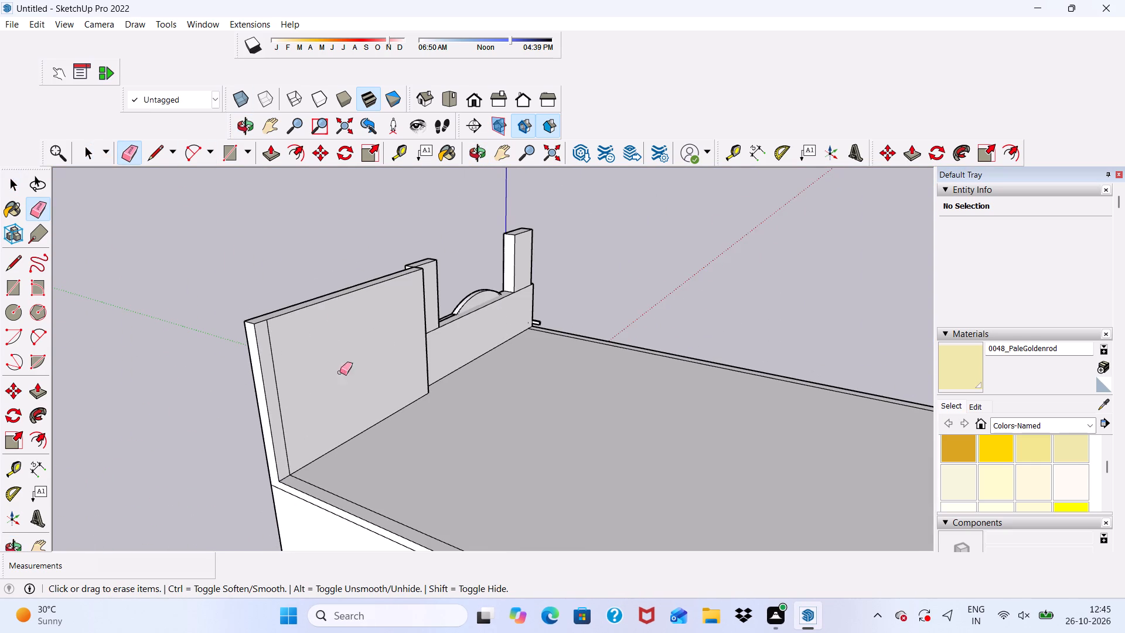
{"action": "left_click_drag", "start_coordinate": [277, 375], "coordinate": [274, 384]}
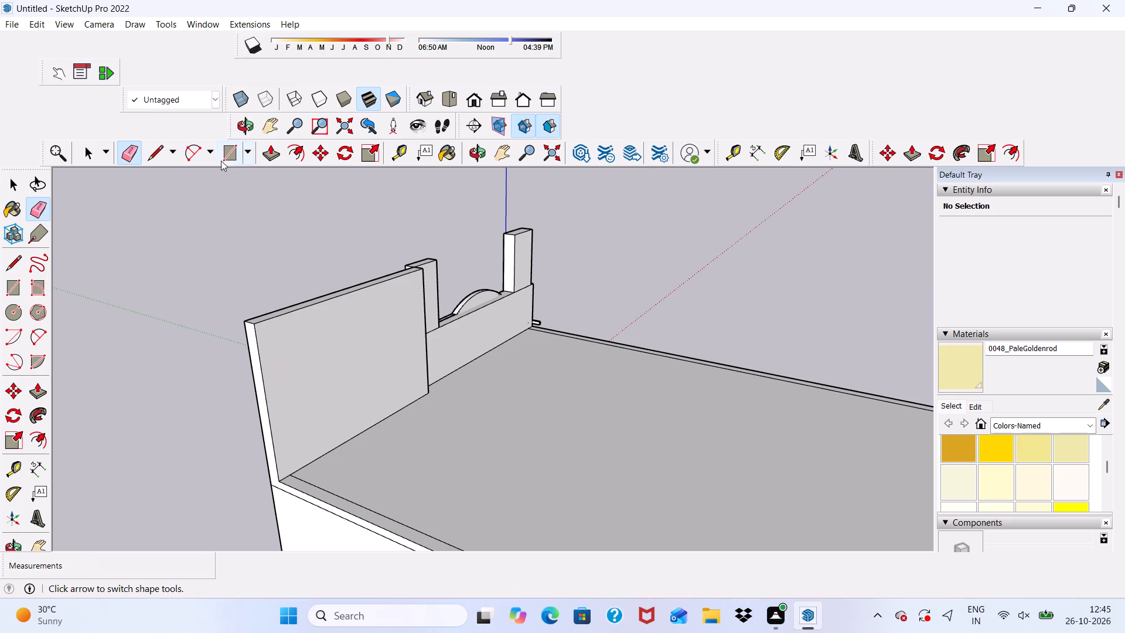
Draw a rectangle about 13' 4" by 10' 10 15/16" on the roof, starting at the outer base corner behind the raised wall.
{"action": "left_click", "coordinate": [222, 157]}
{"action": "scroll", "coordinate": [298, 502], "scroll_direction": "up", "scroll_amount": 7}
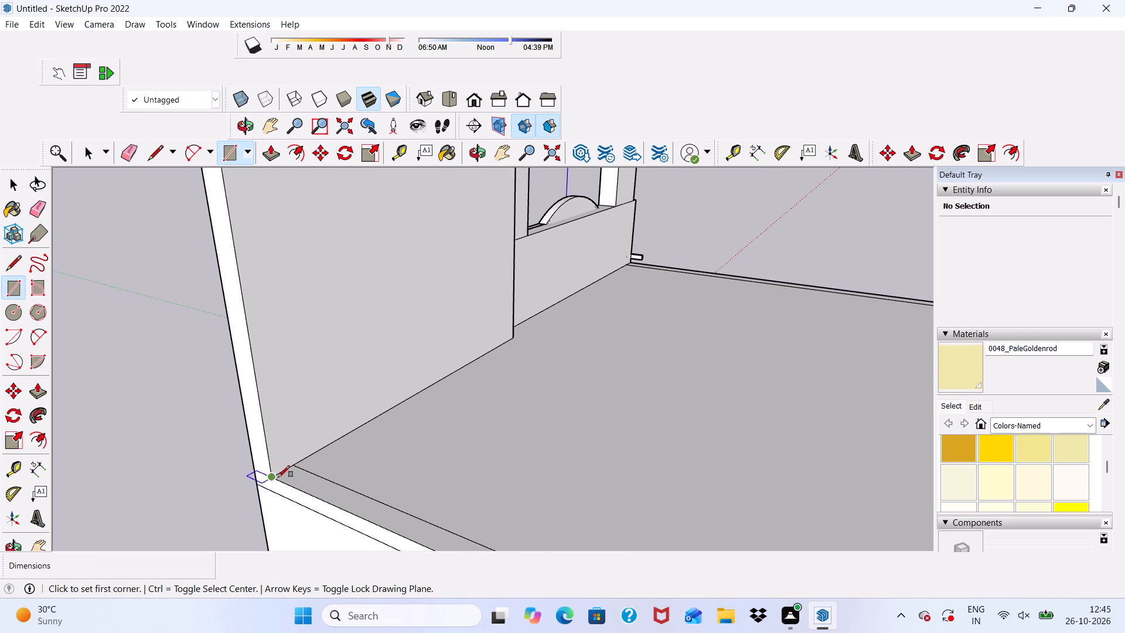
{"action": "left_click", "coordinate": [274, 475]}
{"action": "scroll", "coordinate": [489, 436], "scroll_direction": "down", "scroll_amount": 4}
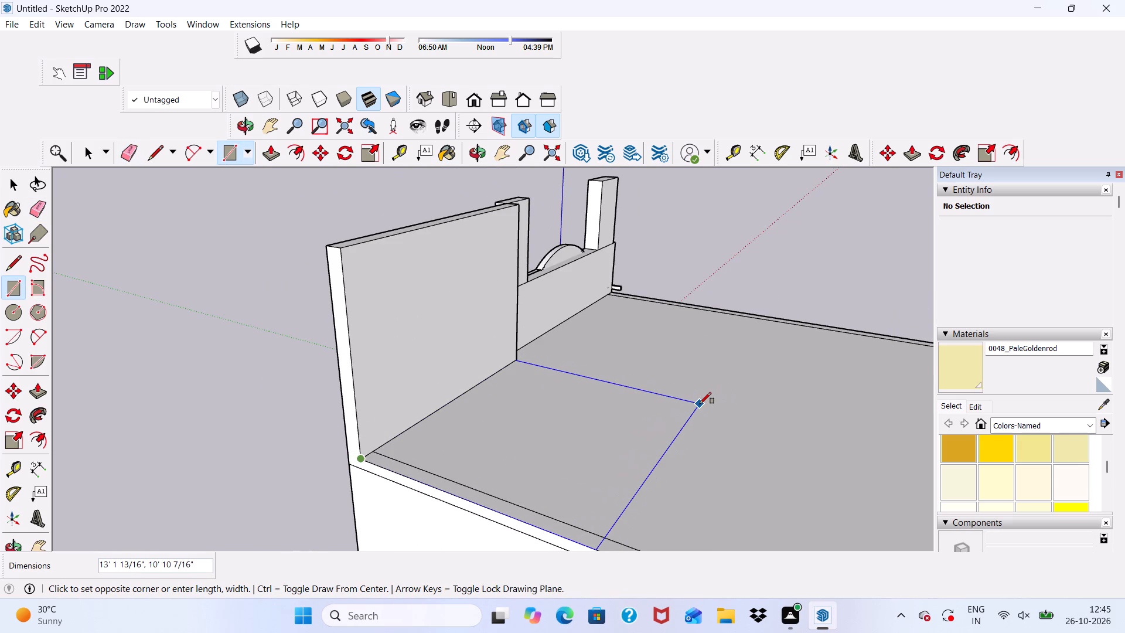
{"action": "left_click", "coordinate": [701, 403]}
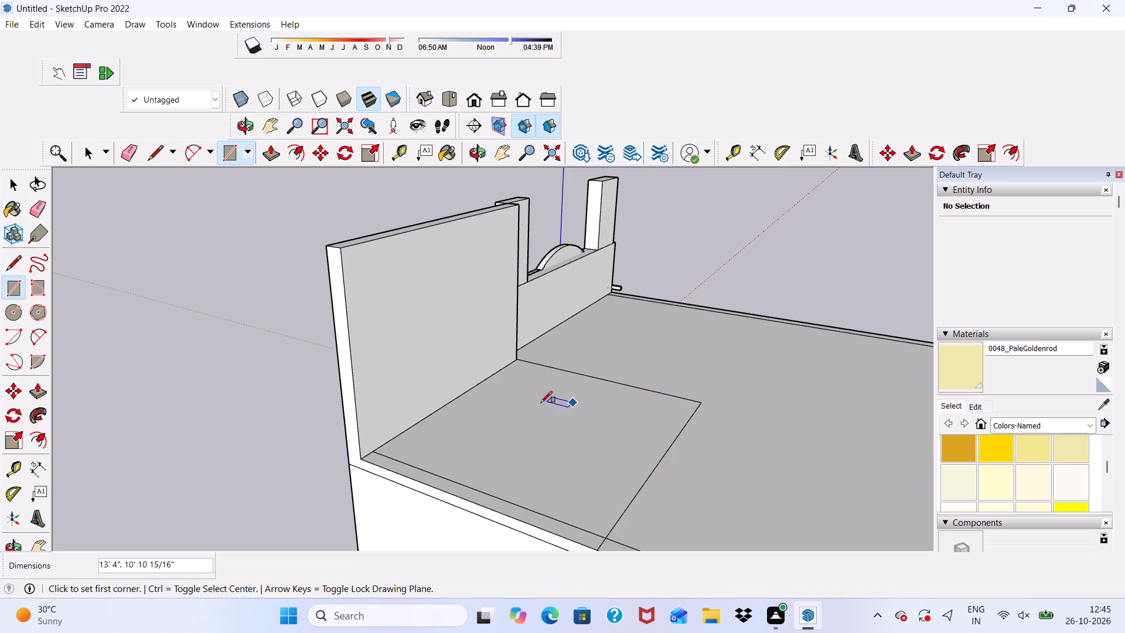
Erase the inner roof border line crossing the new rectangle so that it forms one face.
{"action": "left_click", "coordinate": [121, 158]}
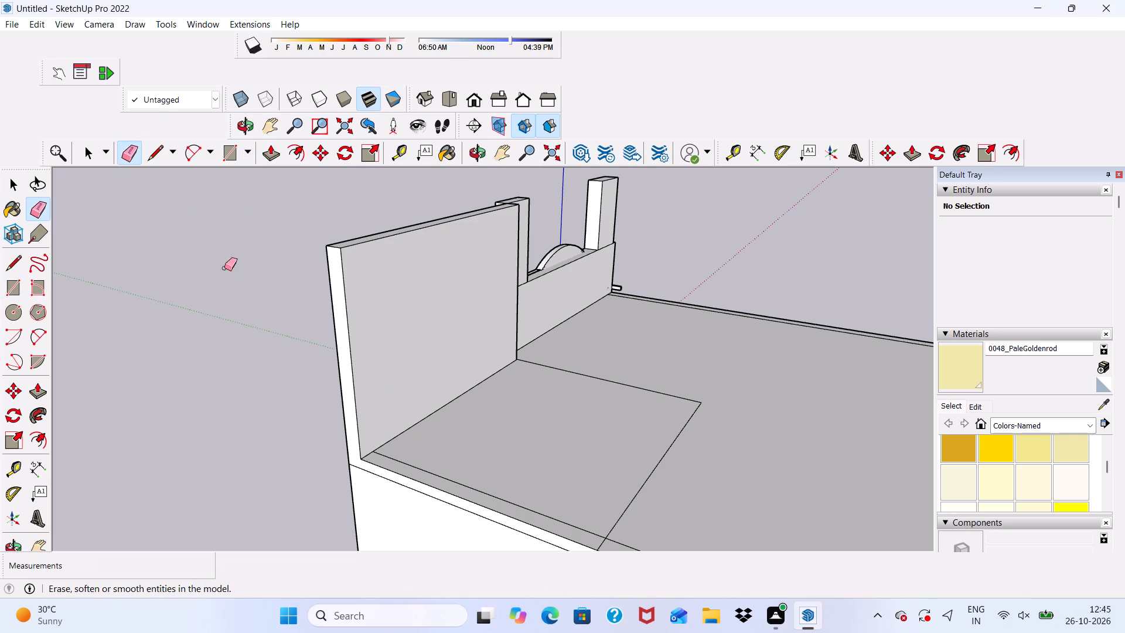
{"action": "left_click", "coordinate": [442, 475]}
{"action": "left_click", "coordinate": [442, 475]}
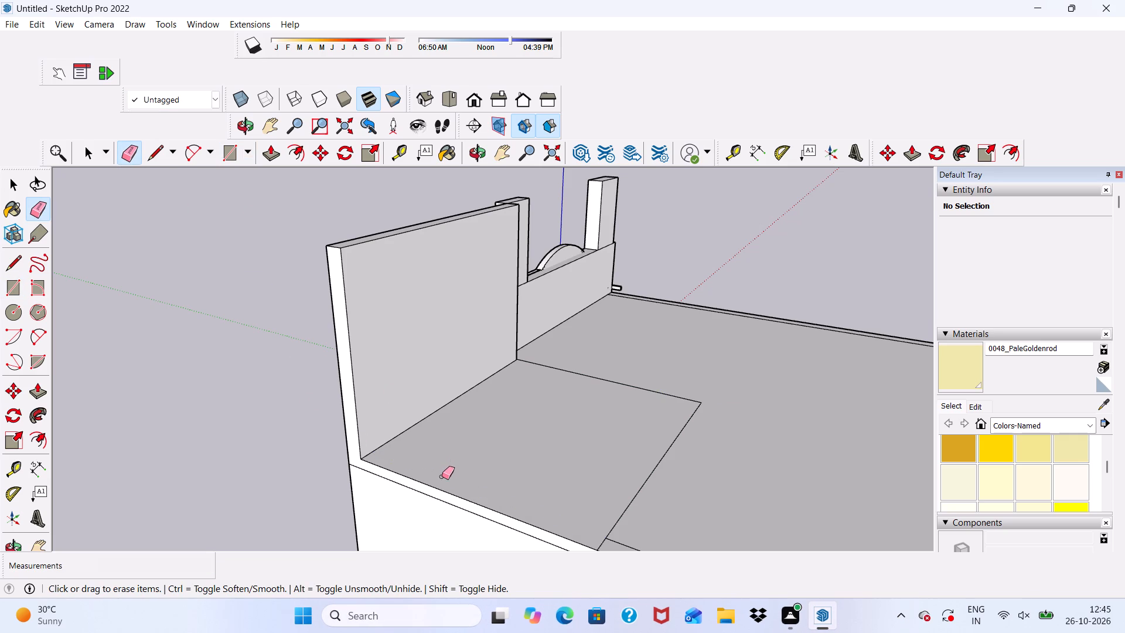
Push/Pull the roof rectangle up to the height of the raised front wall's top.
{"action": "scroll", "coordinate": [431, 425], "scroll_direction": "down", "scroll_amount": 4}
{"action": "scroll", "coordinate": [417, 407], "scroll_direction": "up", "scroll_amount": 3}
{"action": "key", "text": "space"}
{"action": "left_click", "coordinate": [430, 448]}
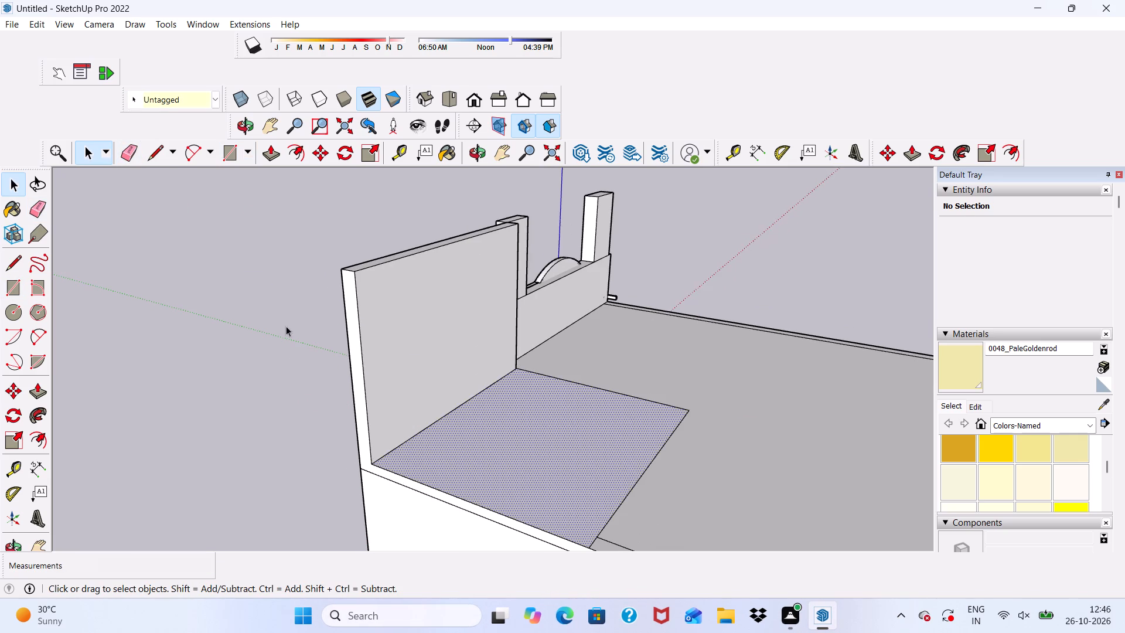
{"action": "left_click", "coordinate": [263, 157]}
{"action": "left_click", "coordinate": [504, 447]}
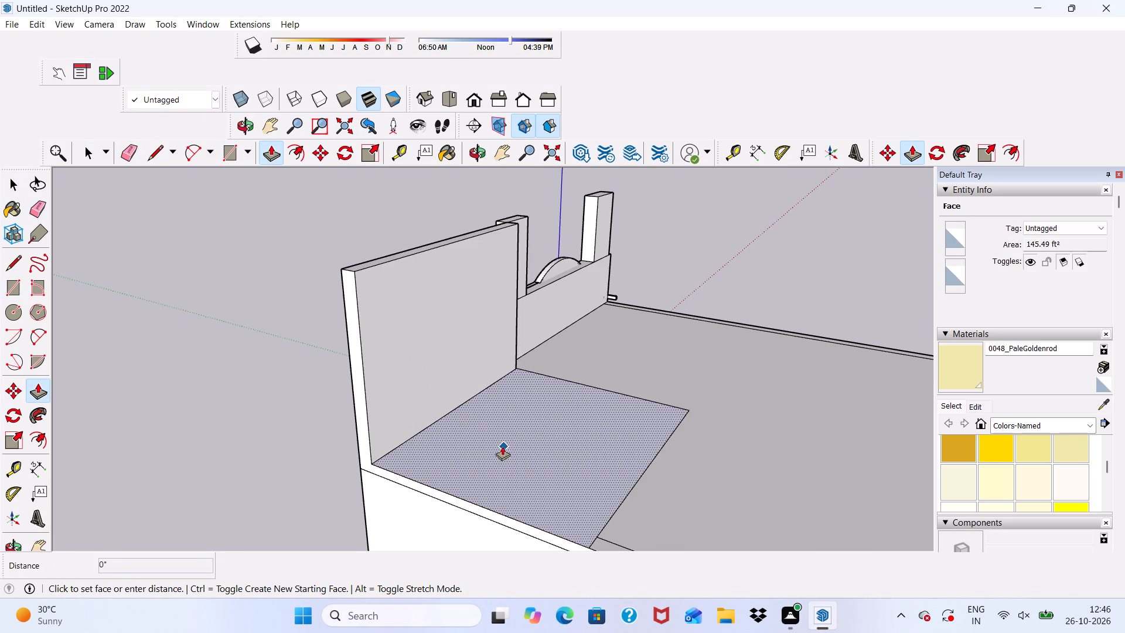
{"action": "left_click", "coordinate": [350, 260]}
Erase the edge separating the front wall's top from the new block's top face.
{"action": "scroll", "coordinate": [383, 302], "scroll_direction": "down", "scroll_amount": 3}
{"action": "middle_click_drag", "start_coordinate": [457, 348], "coordinate": [538, 371]}
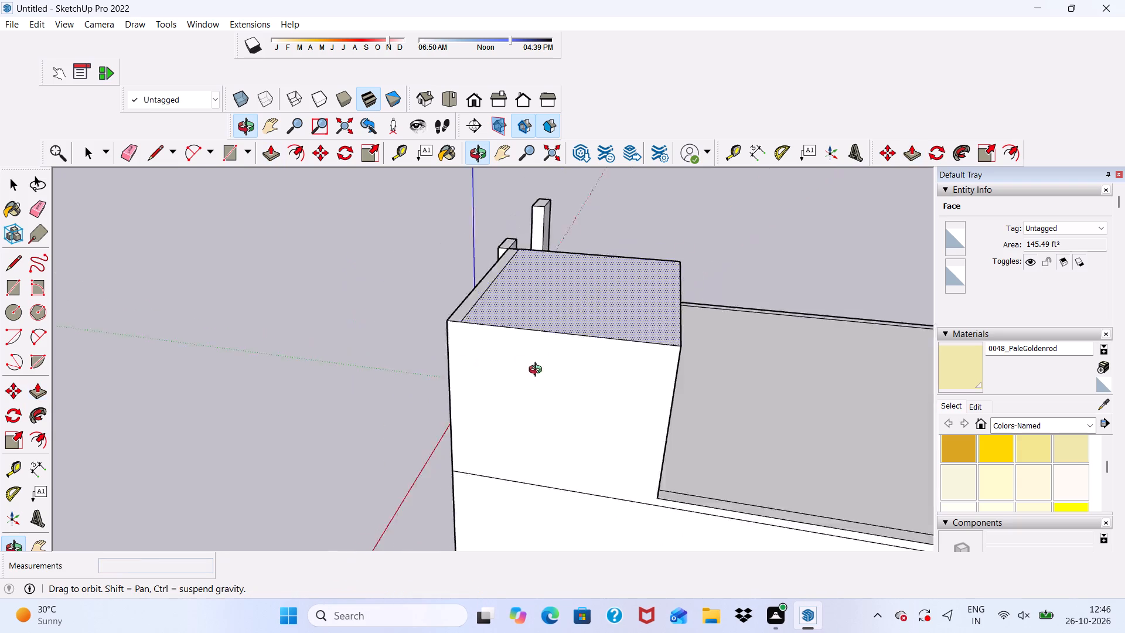
{"action": "middle_click_drag", "start_coordinate": [538, 371], "coordinate": [653, 407]}
{"action": "scroll", "coordinate": [640, 335], "scroll_direction": "up", "scroll_amount": 10}
{"action": "key", "text": "space"}
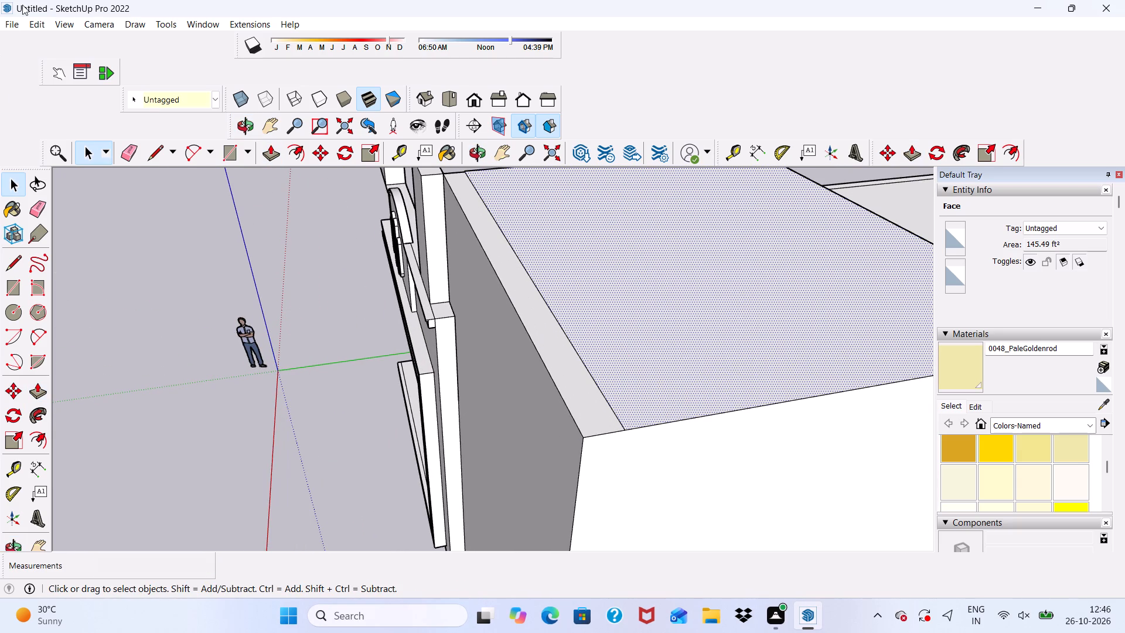
{"action": "left_click", "coordinate": [125, 147]}
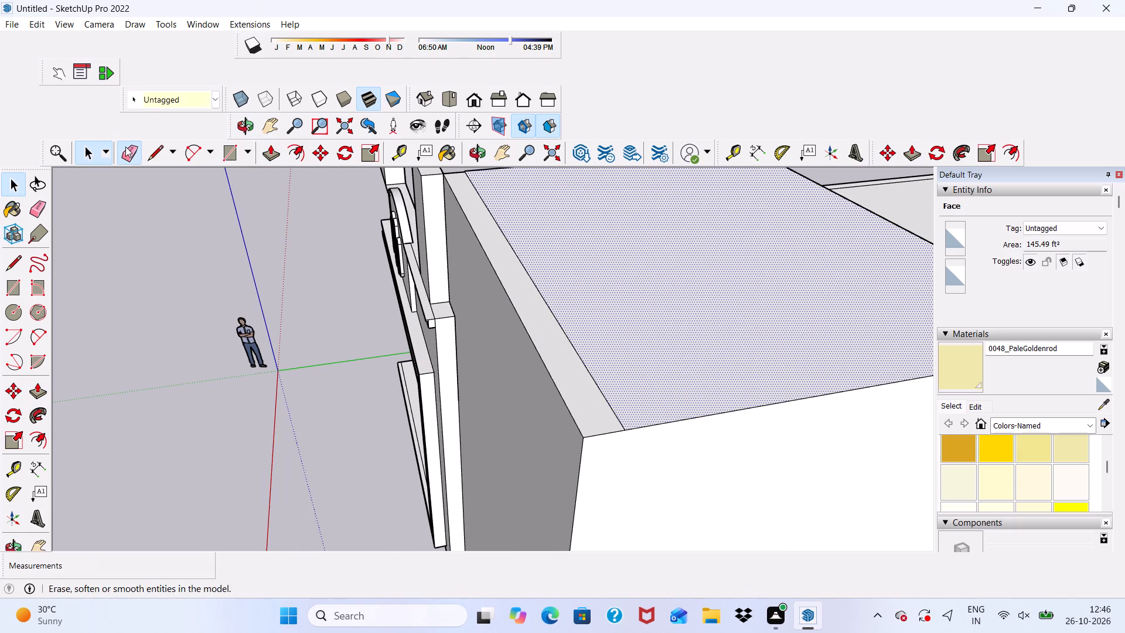
{"action": "left_click_drag", "start_coordinate": [602, 377], "coordinate": [594, 389]}
{"action": "scroll", "coordinate": [560, 325], "scroll_direction": "down", "scroll_amount": 5}
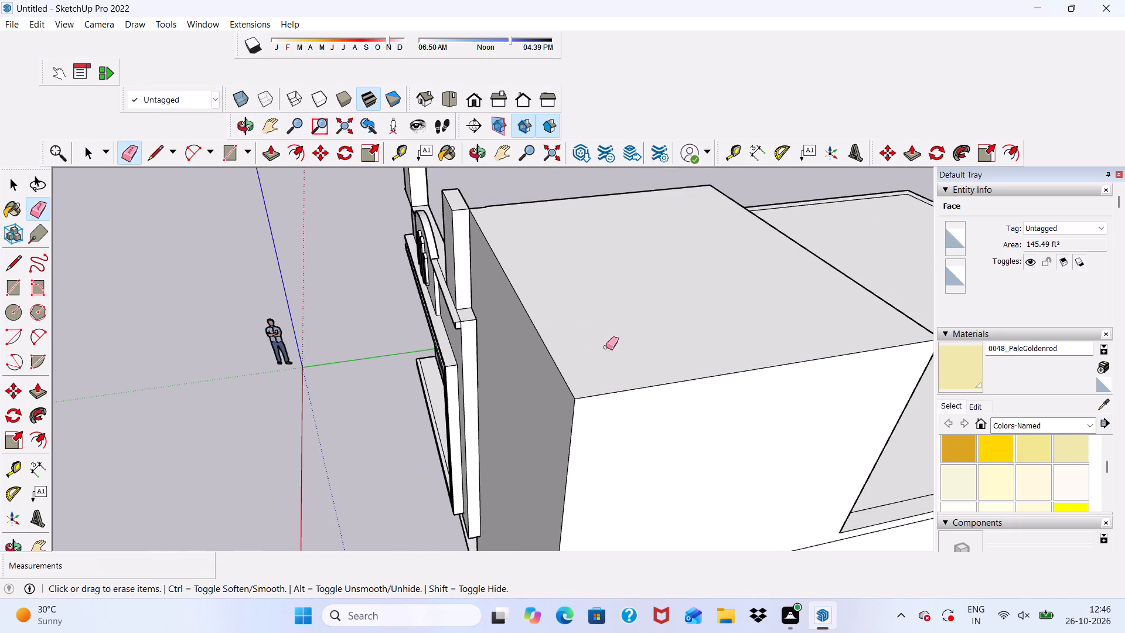
Erase the extra vertical line on the block's rear face near its outer corner.
{"action": "scroll", "coordinate": [606, 347], "scroll_direction": "down", "scroll_amount": 5}
{"action": "middle_click_drag", "start_coordinate": [632, 374], "coordinate": [466, 372]}
{"action": "scroll", "coordinate": [564, 430], "scroll_direction": "up", "scroll_amount": 7}
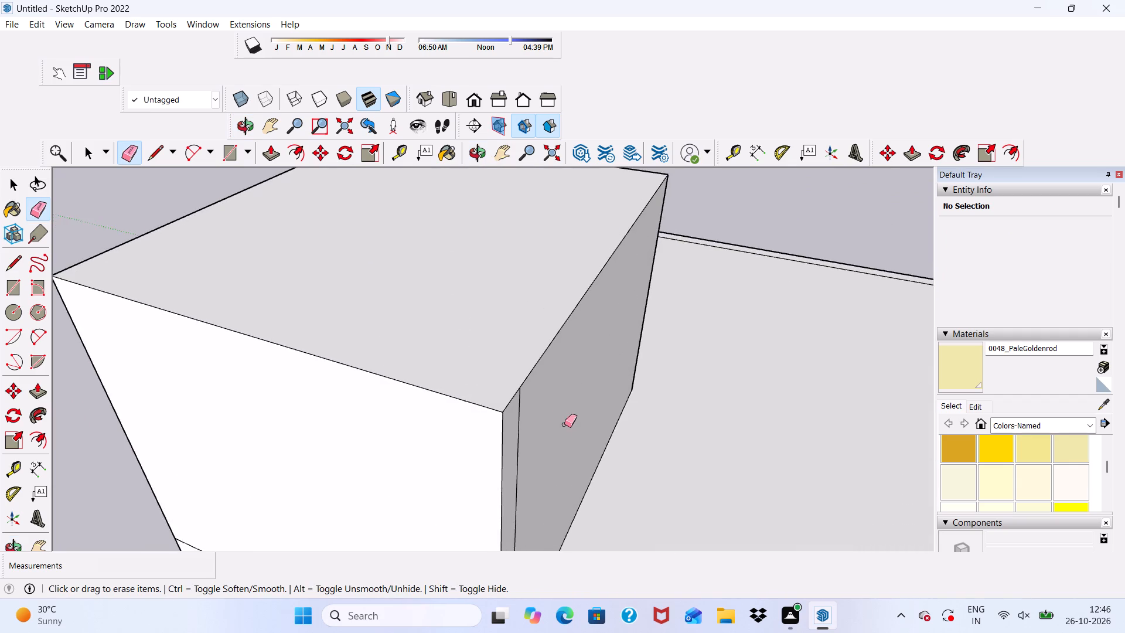
{"action": "scroll", "coordinate": [530, 417], "scroll_direction": "up", "scroll_amount": 5}
{"action": "left_click_drag", "start_coordinate": [513, 430], "coordinate": [511, 435]}
{"action": "scroll", "coordinate": [503, 406], "scroll_direction": "down", "scroll_amount": 14}
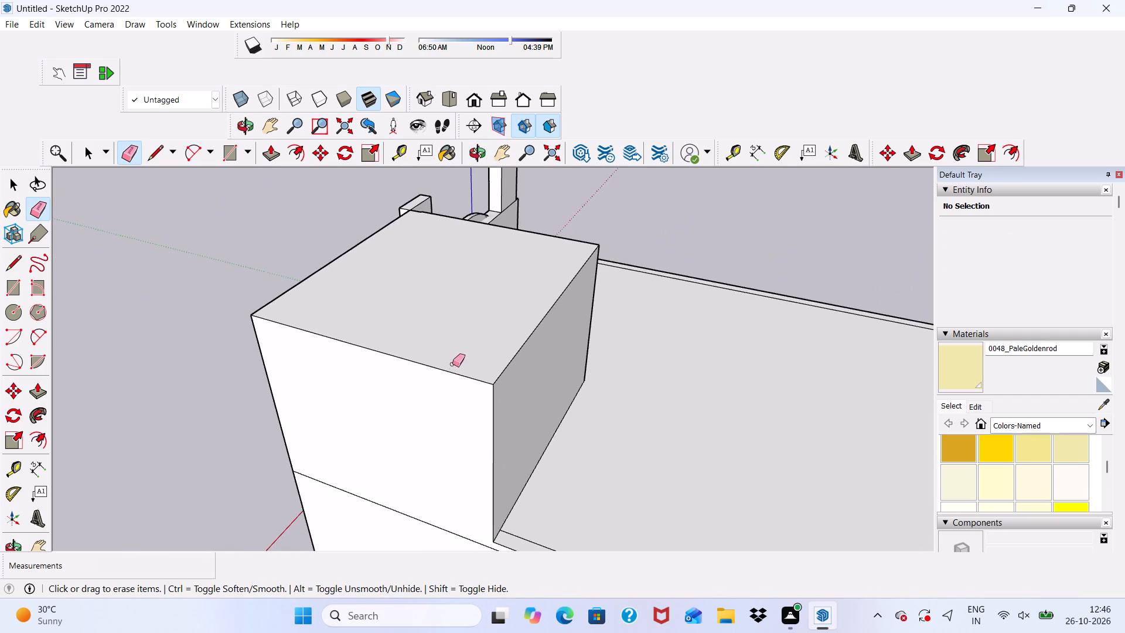
Erase the horizontal line separating the raised block from the house's side wall below.
{"action": "middle_click_drag", "start_coordinate": [446, 365], "coordinate": [574, 295]}
{"action": "scroll", "coordinate": [520, 403], "scroll_direction": "up", "scroll_amount": 1}
{"action": "left_click_drag", "start_coordinate": [516, 411], "coordinate": [506, 486]}
{"action": "scroll", "coordinate": [491, 410], "scroll_direction": "down", "scroll_amount": 5}
{"action": "scroll", "coordinate": [492, 442], "scroll_direction": "up", "scroll_amount": 1}
{"action": "left_click_drag", "start_coordinate": [492, 437], "coordinate": [492, 443]}
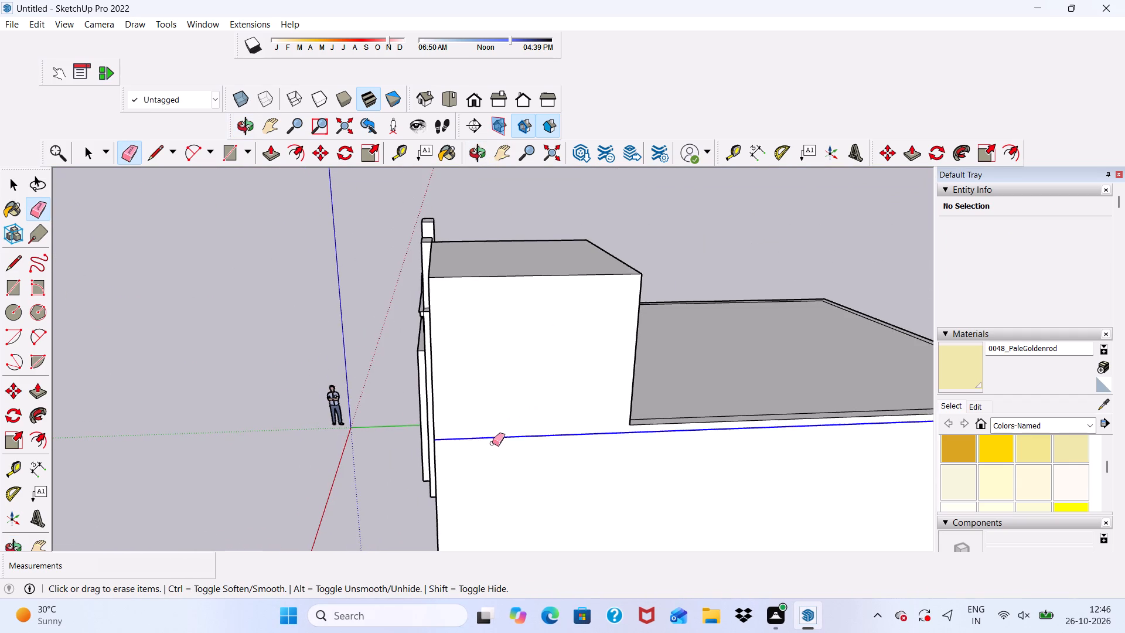
{"action": "left_click_drag", "start_coordinate": [492, 443], "coordinate": [496, 464]}
Push/Pull the small offset face behind the inner pillar by 15/16" so it is flush with the rooftop block's inner side.
{"action": "scroll", "coordinate": [473, 416], "scroll_direction": "down", "scroll_amount": 5}
{"action": "middle_click_drag", "start_coordinate": [487, 418], "coordinate": [631, 383]}
{"action": "scroll", "coordinate": [452, 354], "scroll_direction": "down", "scroll_amount": 4}
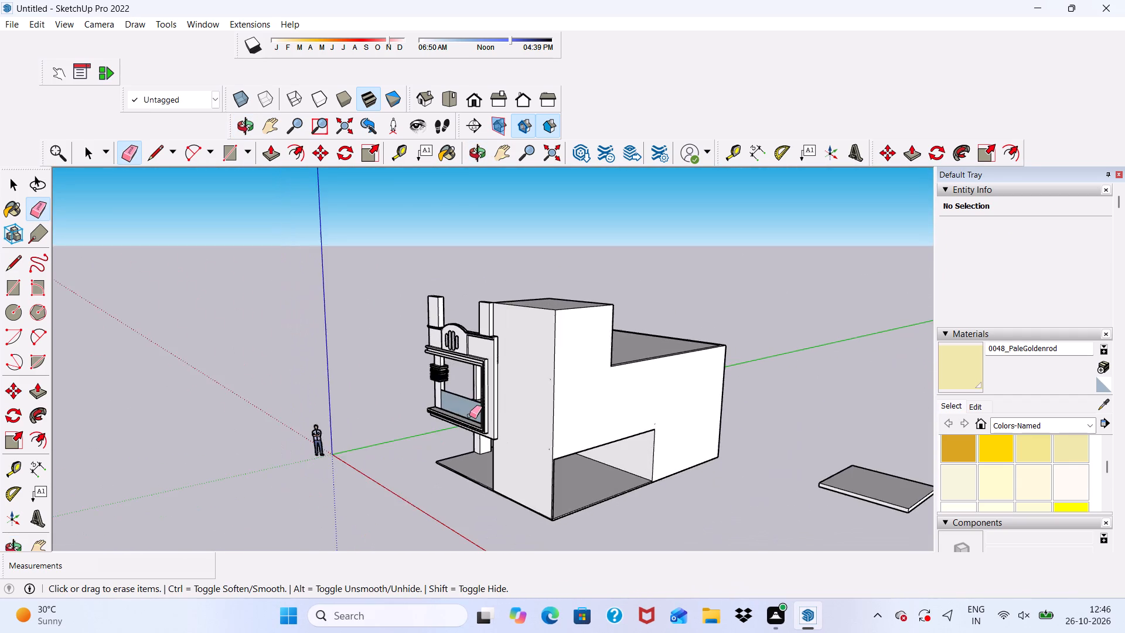
{"action": "middle_click_drag", "start_coordinate": [472, 417], "coordinate": [624, 393]}
{"action": "key", "text": "space"}
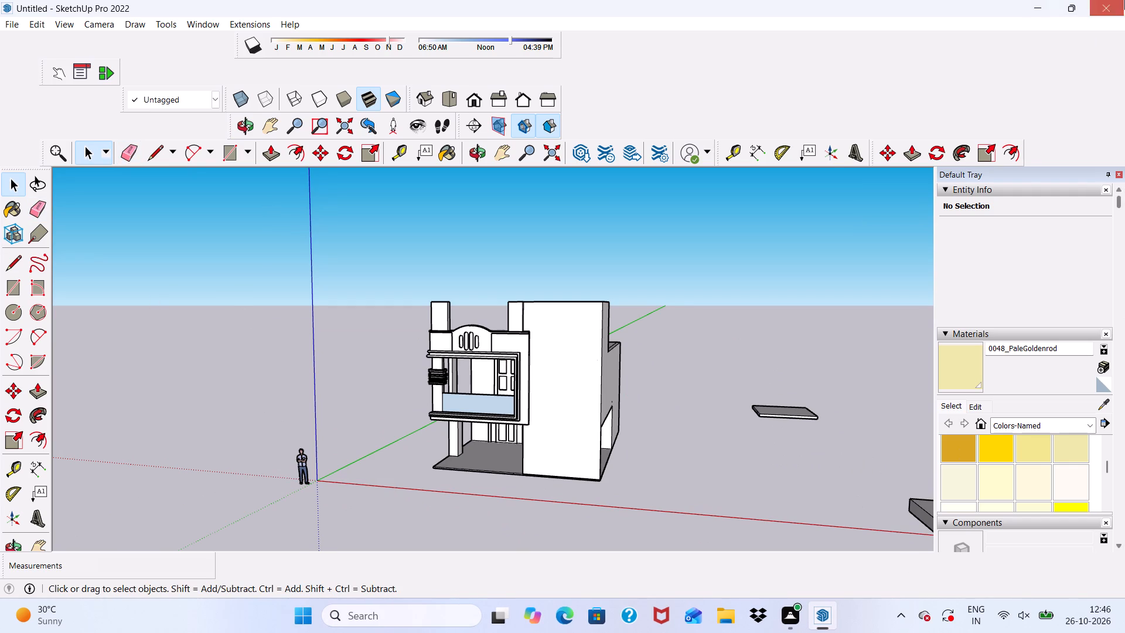
{"action": "scroll", "coordinate": [487, 304], "scroll_direction": "up", "scroll_amount": 12}
{"action": "middle_click_drag", "start_coordinate": [597, 313], "coordinate": [602, 315]}
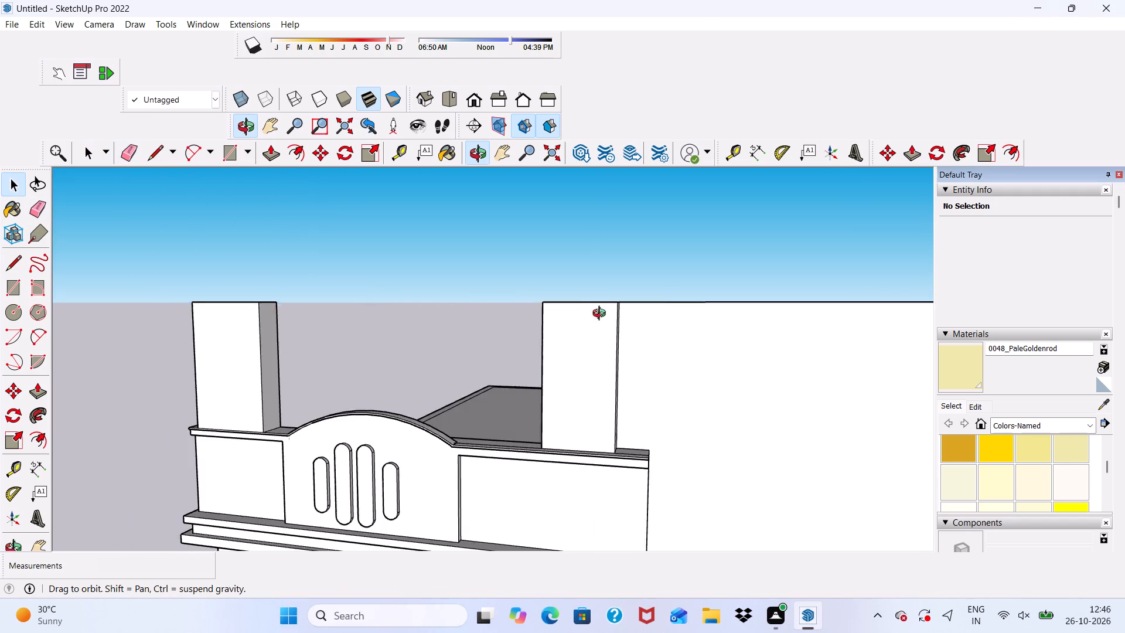
{"action": "middle_click_drag", "start_coordinate": [602, 315], "coordinate": [780, 397]}
{"action": "scroll", "coordinate": [544, 232], "scroll_direction": "up", "scroll_amount": 7}
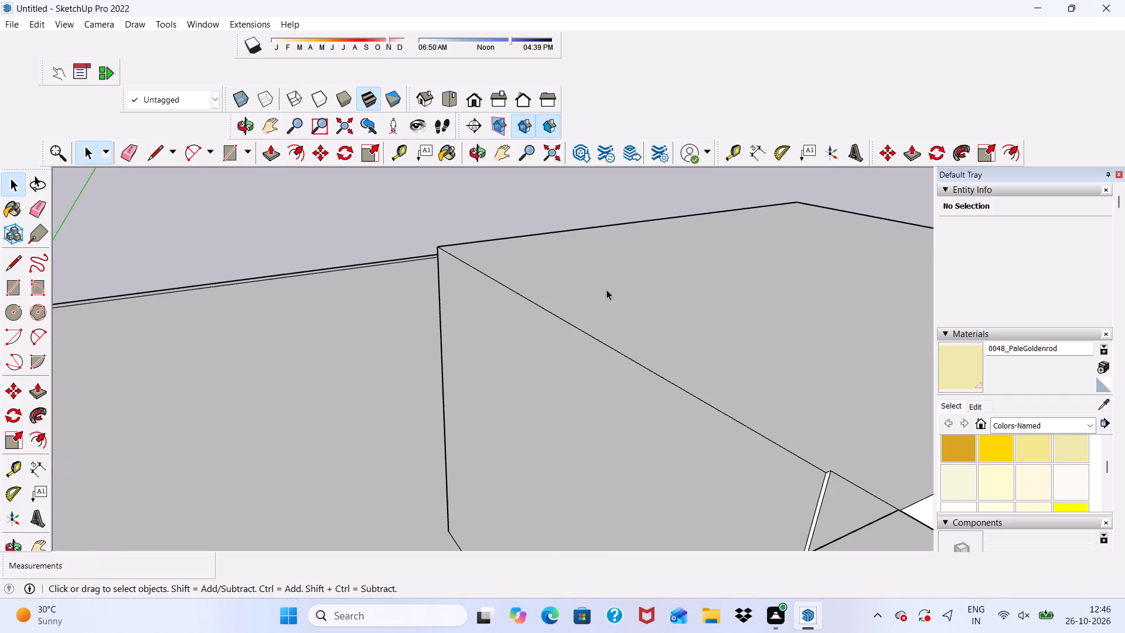
{"action": "scroll", "coordinate": [552, 222], "scroll_direction": "down", "scroll_amount": 5}
{"action": "scroll", "coordinate": [548, 322], "scroll_direction": "up", "scroll_amount": 7}
{"action": "scroll", "coordinate": [635, 233], "scroll_direction": "down", "scroll_amount": 1}
{"action": "middle_click_drag", "start_coordinate": [649, 253], "coordinate": [745, 294]}
{"action": "scroll", "coordinate": [645, 211], "scroll_direction": "up", "scroll_amount": 6}
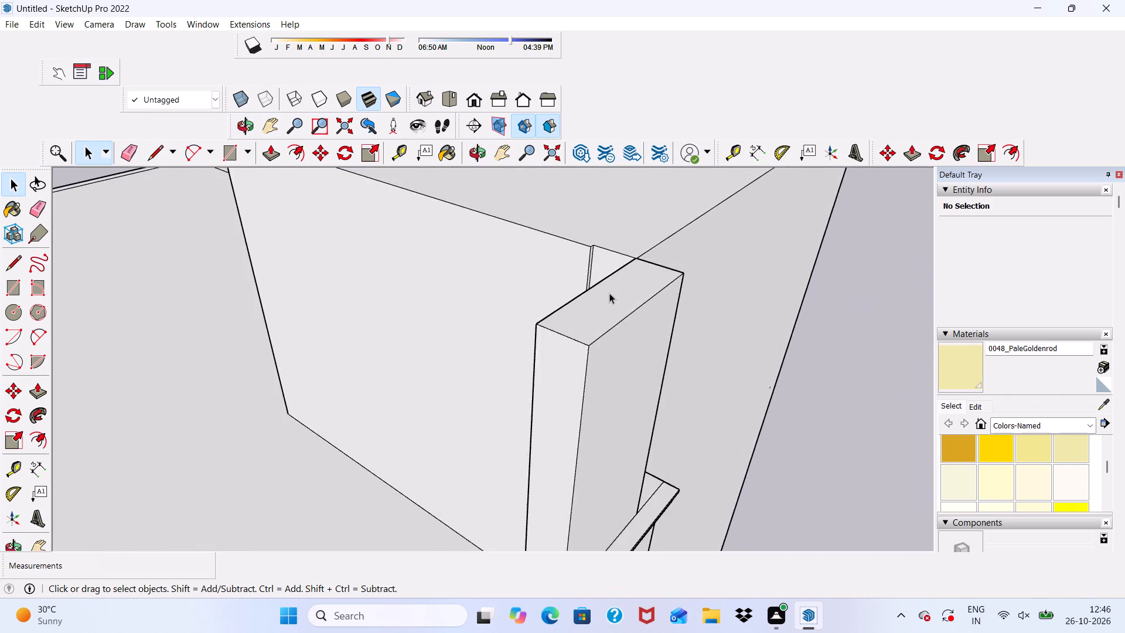
{"action": "scroll", "coordinate": [609, 293], "scroll_direction": "up", "scroll_amount": 10}
{"action": "left_click", "coordinate": [615, 247]}
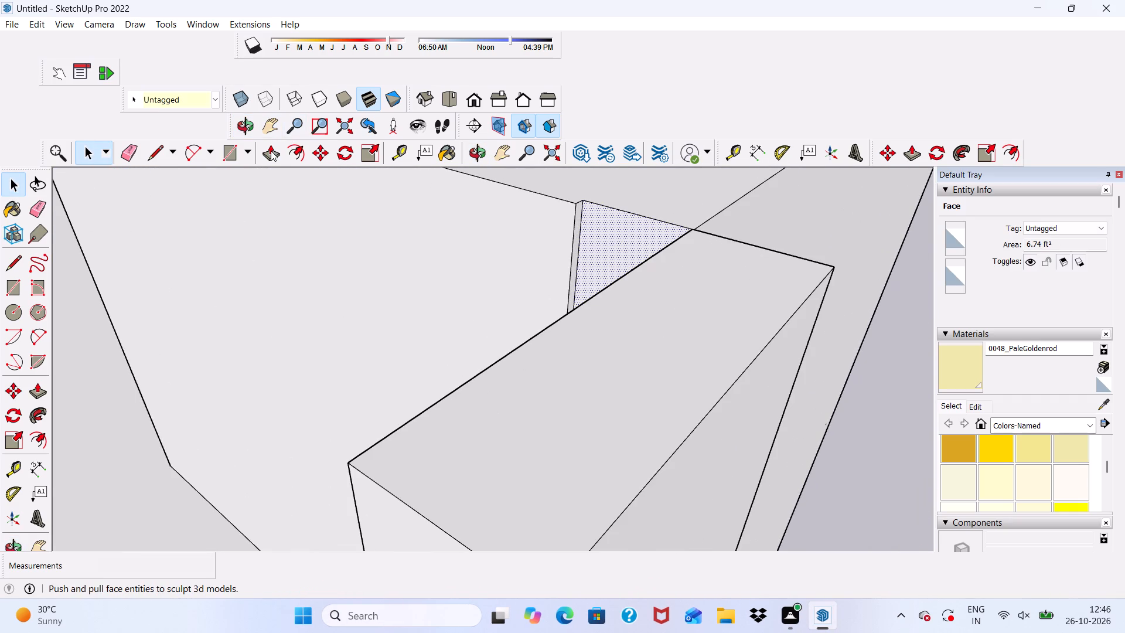
{"action": "left_click", "coordinate": [271, 151]}
{"action": "left_click", "coordinate": [611, 224]}
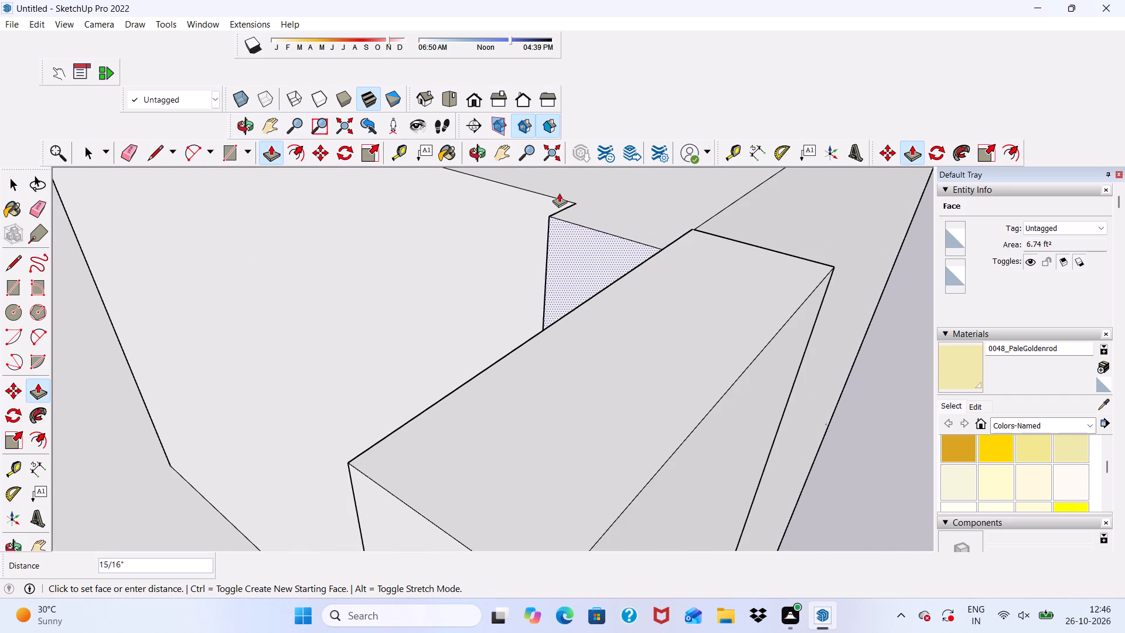
{"action": "left_click", "coordinate": [551, 207]}
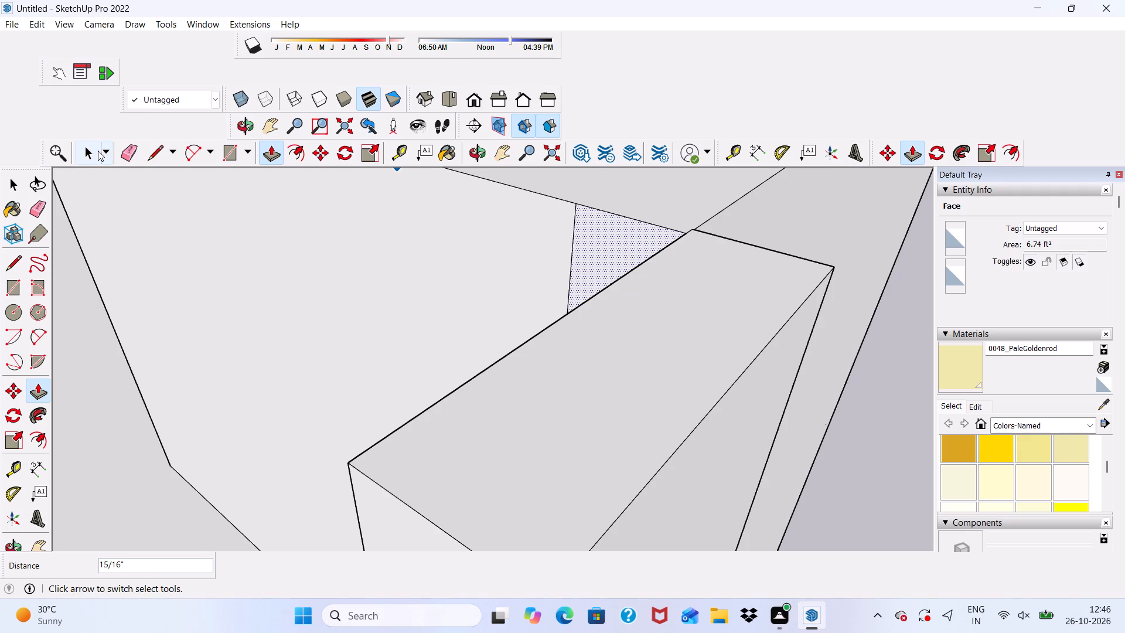
Erase the leftover vertical edge on the block's inner side face behind the pillar.
{"action": "left_click", "coordinate": [132, 148]}
{"action": "left_click", "coordinate": [574, 233]}
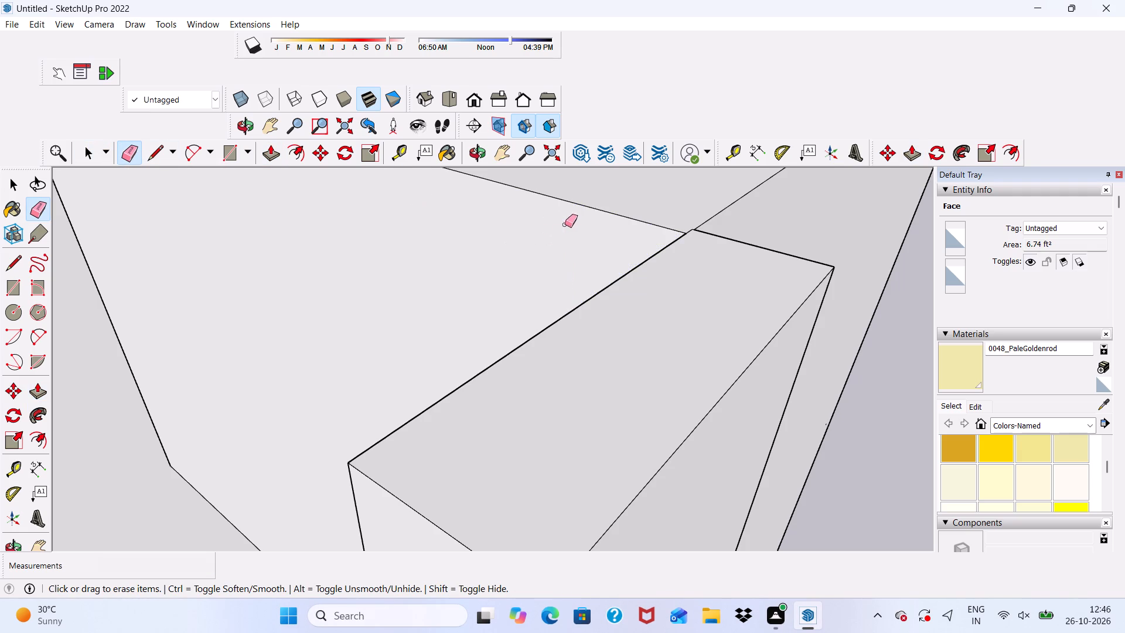
{"action": "scroll", "coordinate": [411, 202], "scroll_direction": "down", "scroll_amount": 11}
{"action": "middle_click_drag", "start_coordinate": [529, 307], "coordinate": [171, 215]}
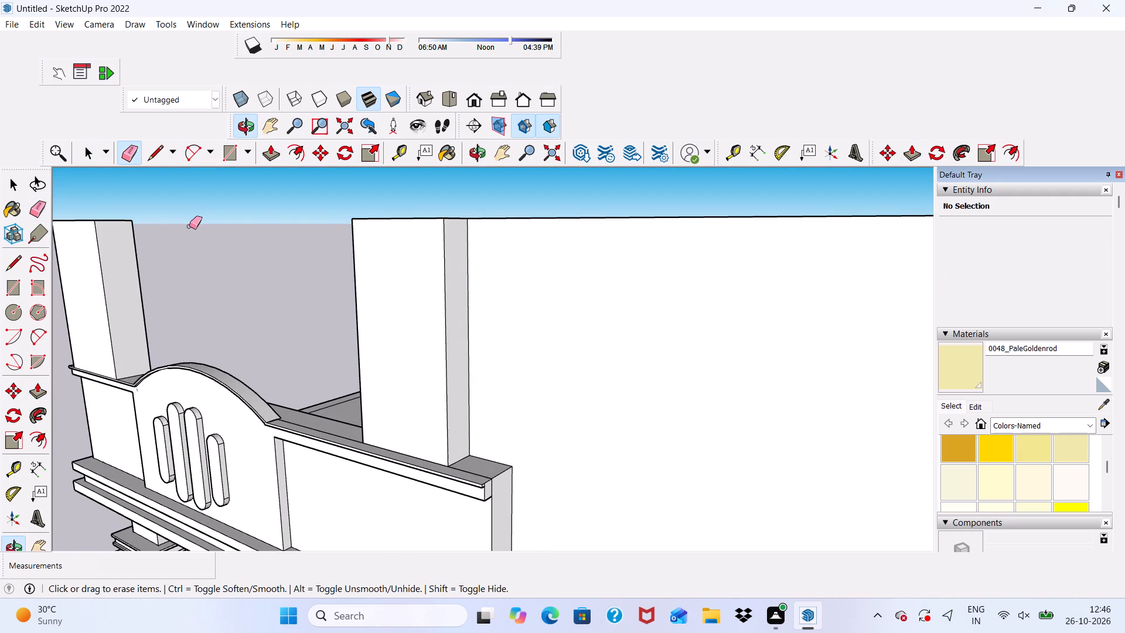
{"action": "scroll", "coordinate": [364, 223], "scroll_direction": "left", "scroll_amount": 1}
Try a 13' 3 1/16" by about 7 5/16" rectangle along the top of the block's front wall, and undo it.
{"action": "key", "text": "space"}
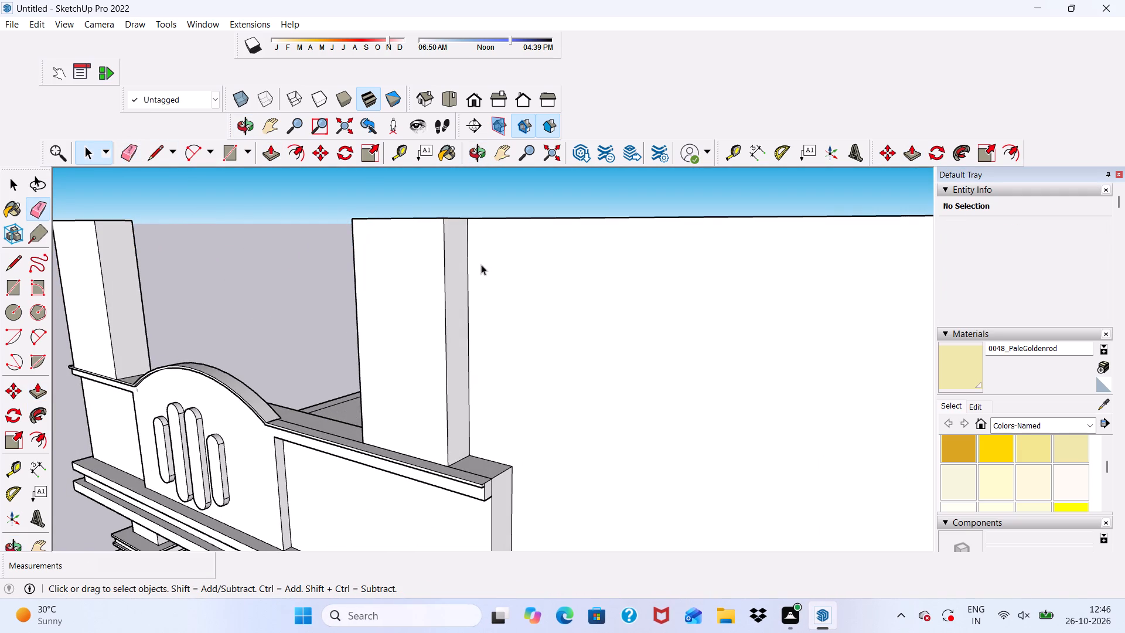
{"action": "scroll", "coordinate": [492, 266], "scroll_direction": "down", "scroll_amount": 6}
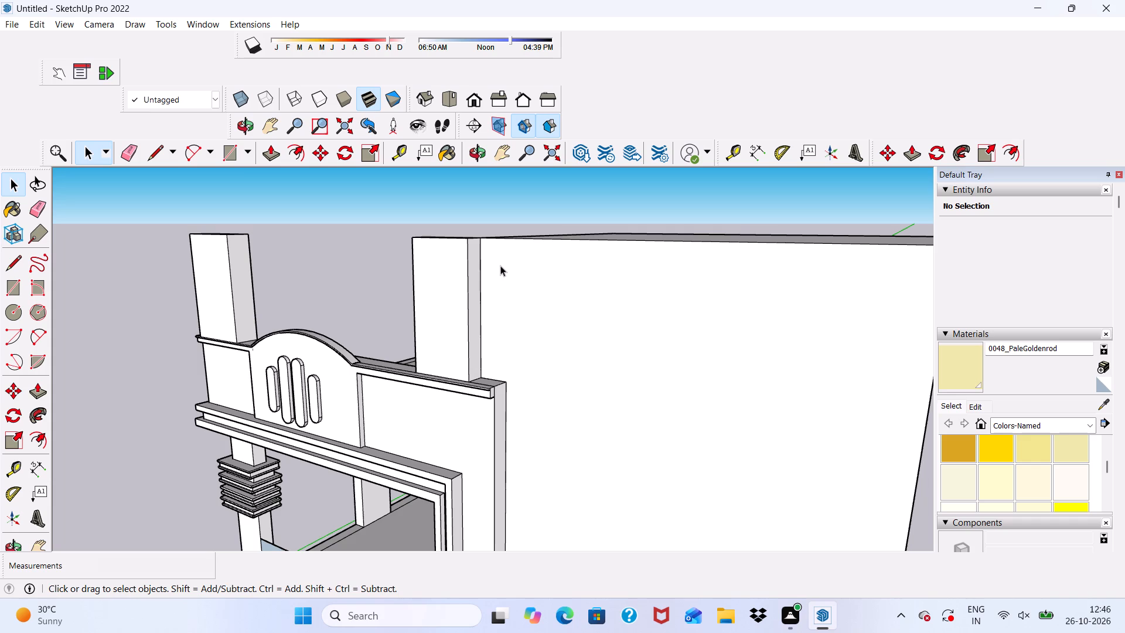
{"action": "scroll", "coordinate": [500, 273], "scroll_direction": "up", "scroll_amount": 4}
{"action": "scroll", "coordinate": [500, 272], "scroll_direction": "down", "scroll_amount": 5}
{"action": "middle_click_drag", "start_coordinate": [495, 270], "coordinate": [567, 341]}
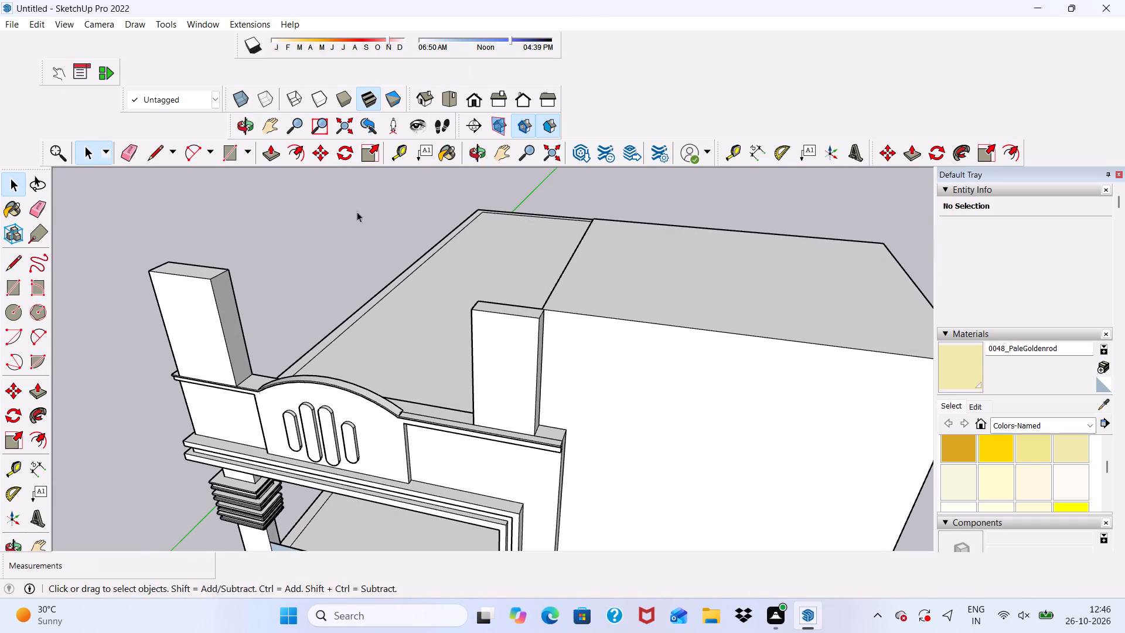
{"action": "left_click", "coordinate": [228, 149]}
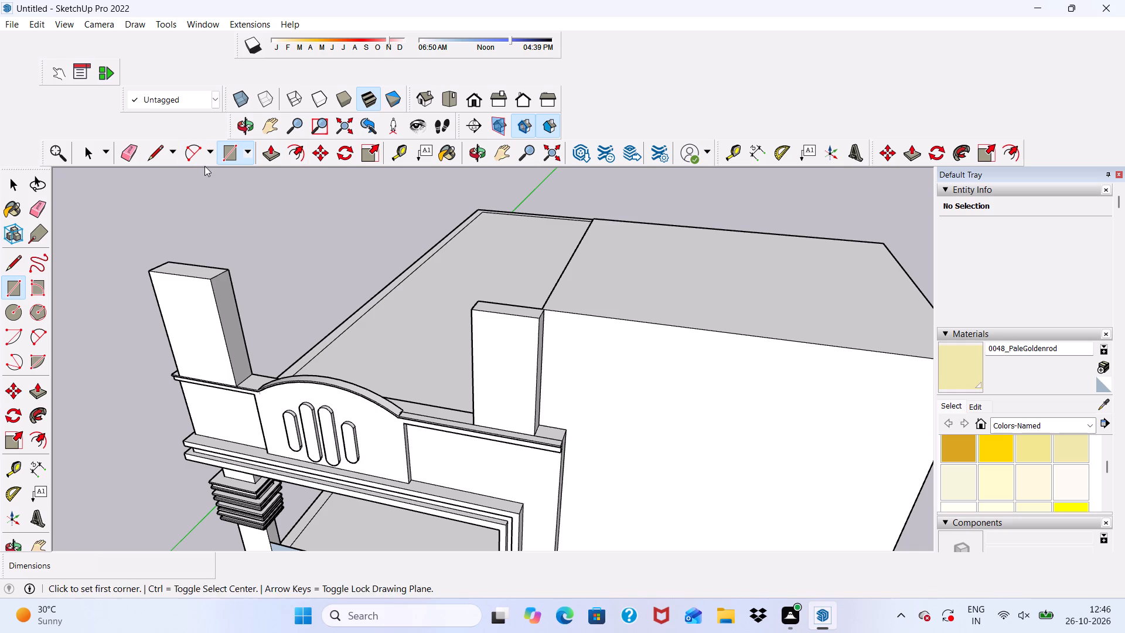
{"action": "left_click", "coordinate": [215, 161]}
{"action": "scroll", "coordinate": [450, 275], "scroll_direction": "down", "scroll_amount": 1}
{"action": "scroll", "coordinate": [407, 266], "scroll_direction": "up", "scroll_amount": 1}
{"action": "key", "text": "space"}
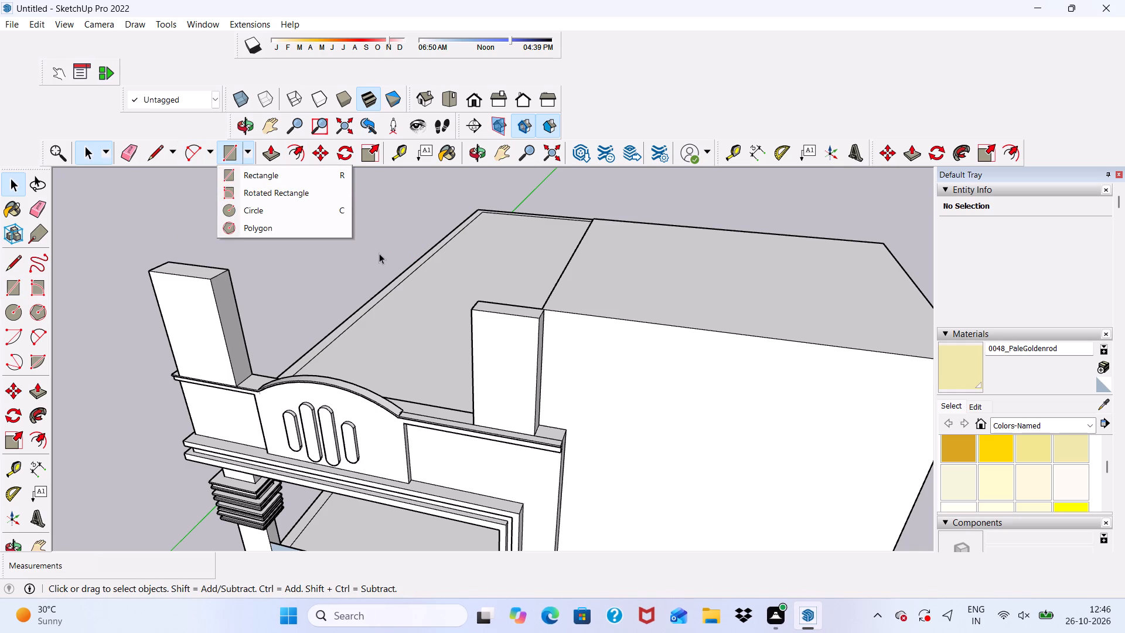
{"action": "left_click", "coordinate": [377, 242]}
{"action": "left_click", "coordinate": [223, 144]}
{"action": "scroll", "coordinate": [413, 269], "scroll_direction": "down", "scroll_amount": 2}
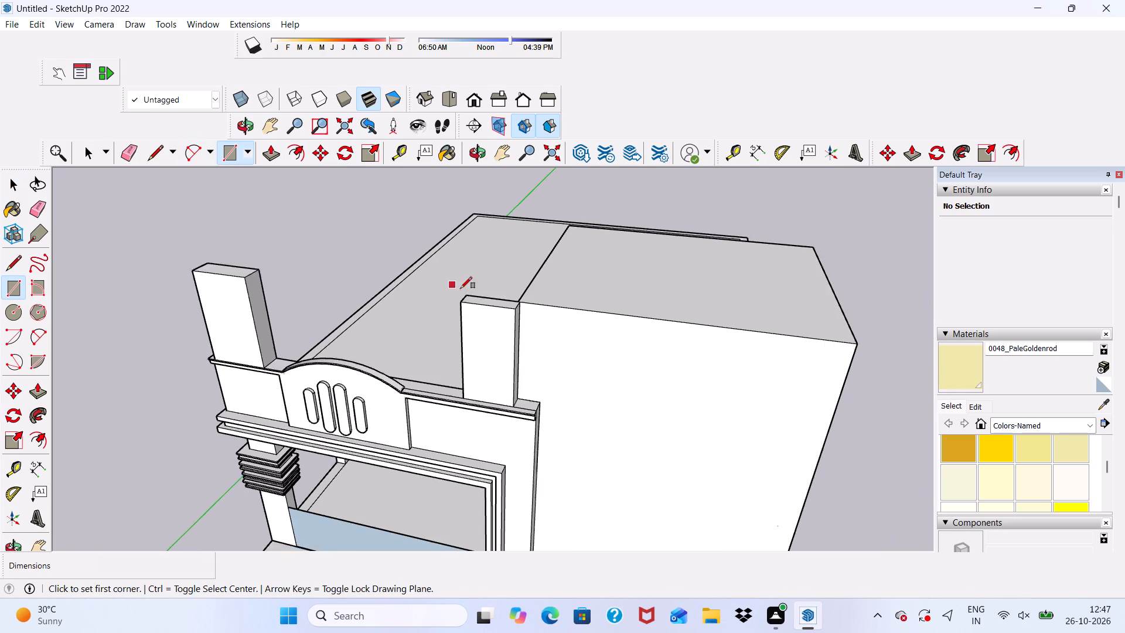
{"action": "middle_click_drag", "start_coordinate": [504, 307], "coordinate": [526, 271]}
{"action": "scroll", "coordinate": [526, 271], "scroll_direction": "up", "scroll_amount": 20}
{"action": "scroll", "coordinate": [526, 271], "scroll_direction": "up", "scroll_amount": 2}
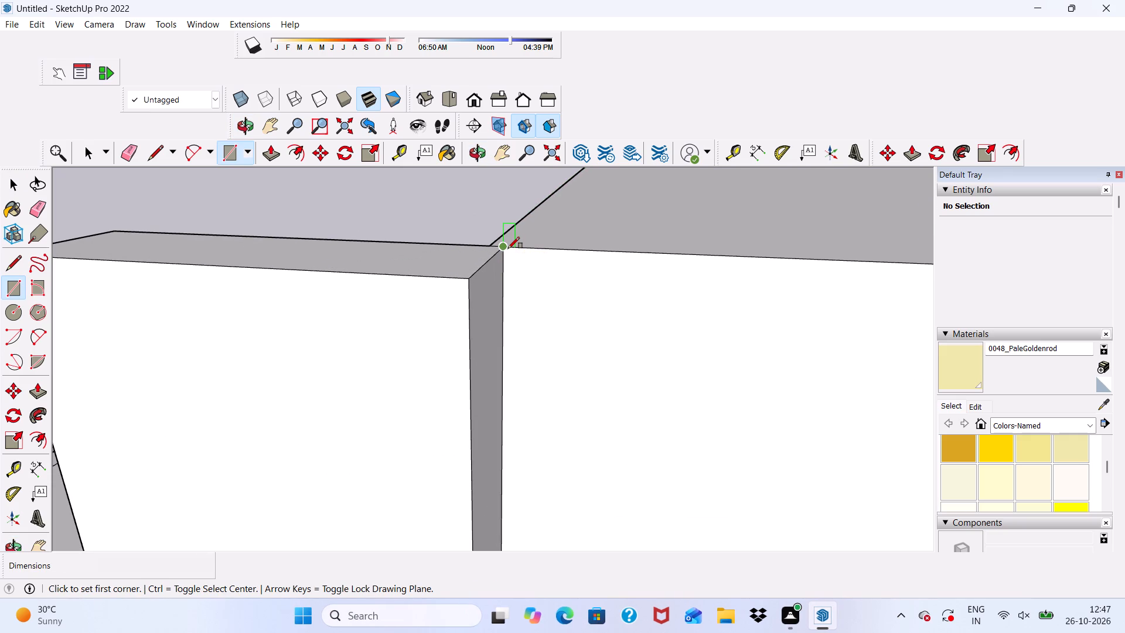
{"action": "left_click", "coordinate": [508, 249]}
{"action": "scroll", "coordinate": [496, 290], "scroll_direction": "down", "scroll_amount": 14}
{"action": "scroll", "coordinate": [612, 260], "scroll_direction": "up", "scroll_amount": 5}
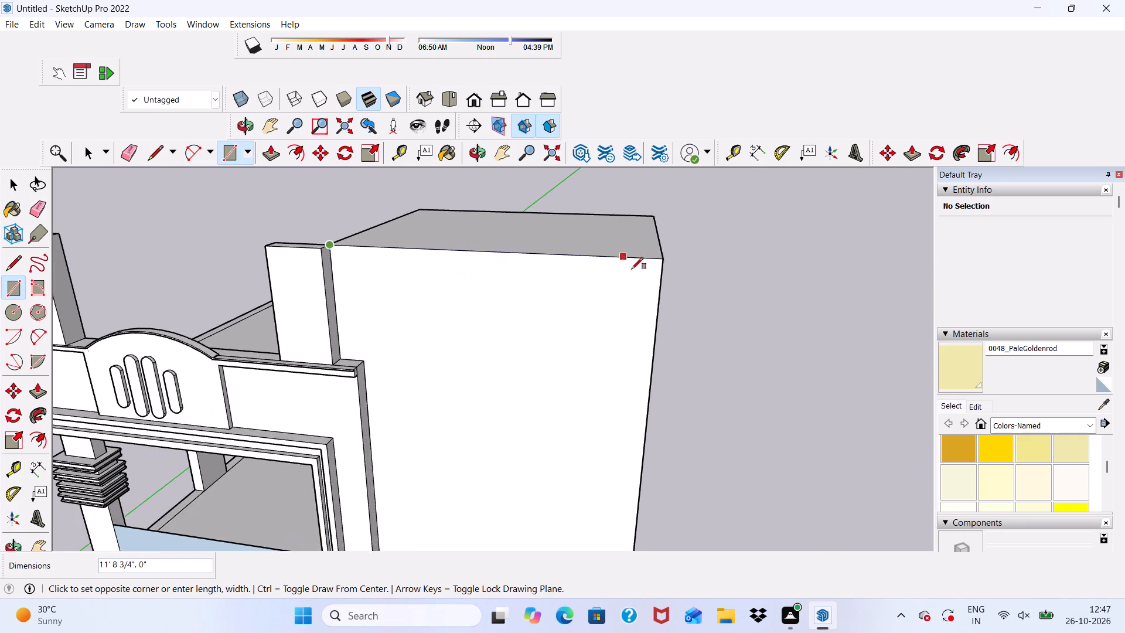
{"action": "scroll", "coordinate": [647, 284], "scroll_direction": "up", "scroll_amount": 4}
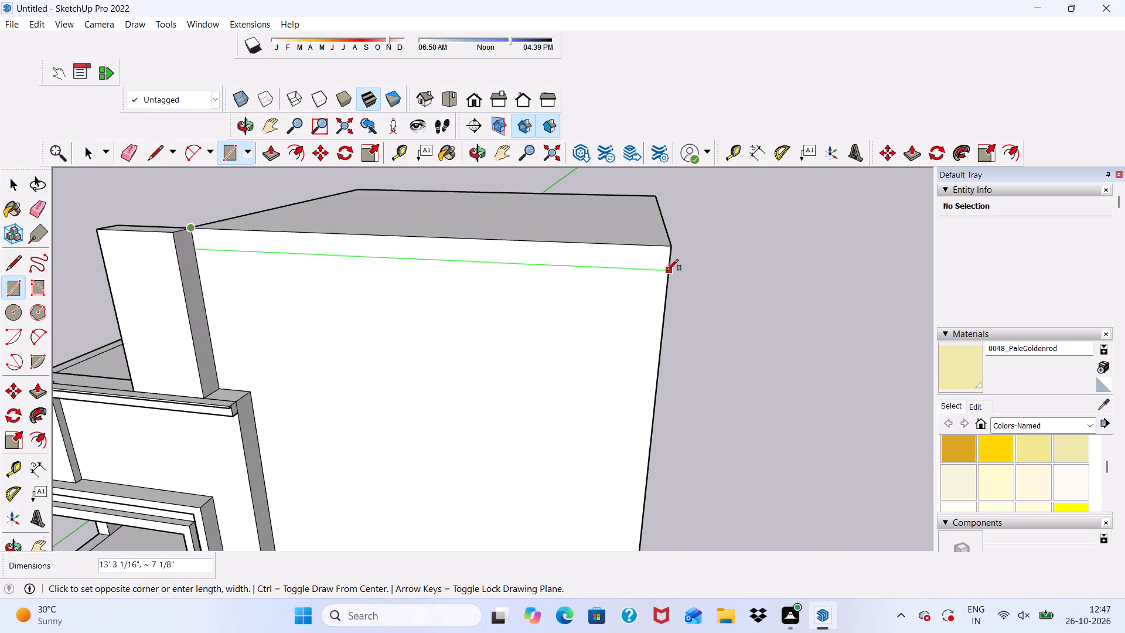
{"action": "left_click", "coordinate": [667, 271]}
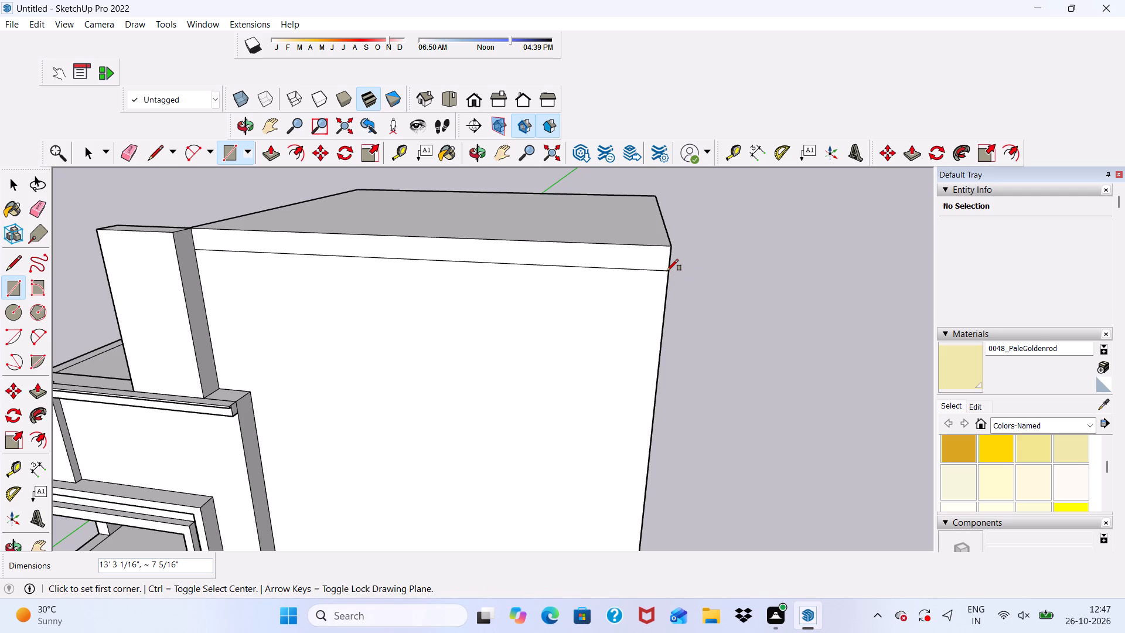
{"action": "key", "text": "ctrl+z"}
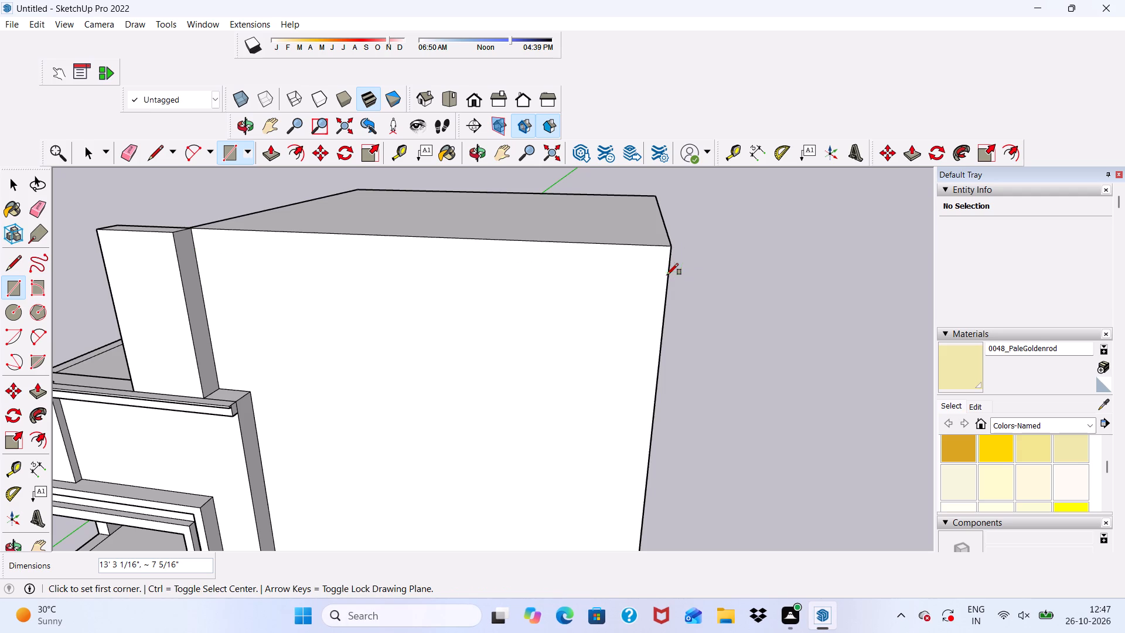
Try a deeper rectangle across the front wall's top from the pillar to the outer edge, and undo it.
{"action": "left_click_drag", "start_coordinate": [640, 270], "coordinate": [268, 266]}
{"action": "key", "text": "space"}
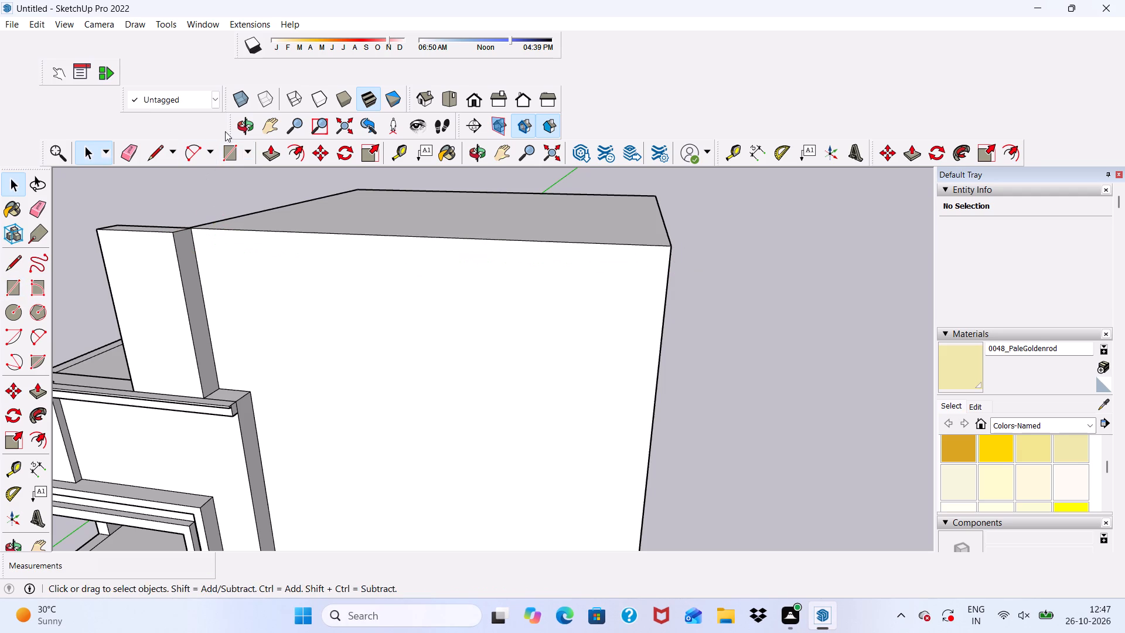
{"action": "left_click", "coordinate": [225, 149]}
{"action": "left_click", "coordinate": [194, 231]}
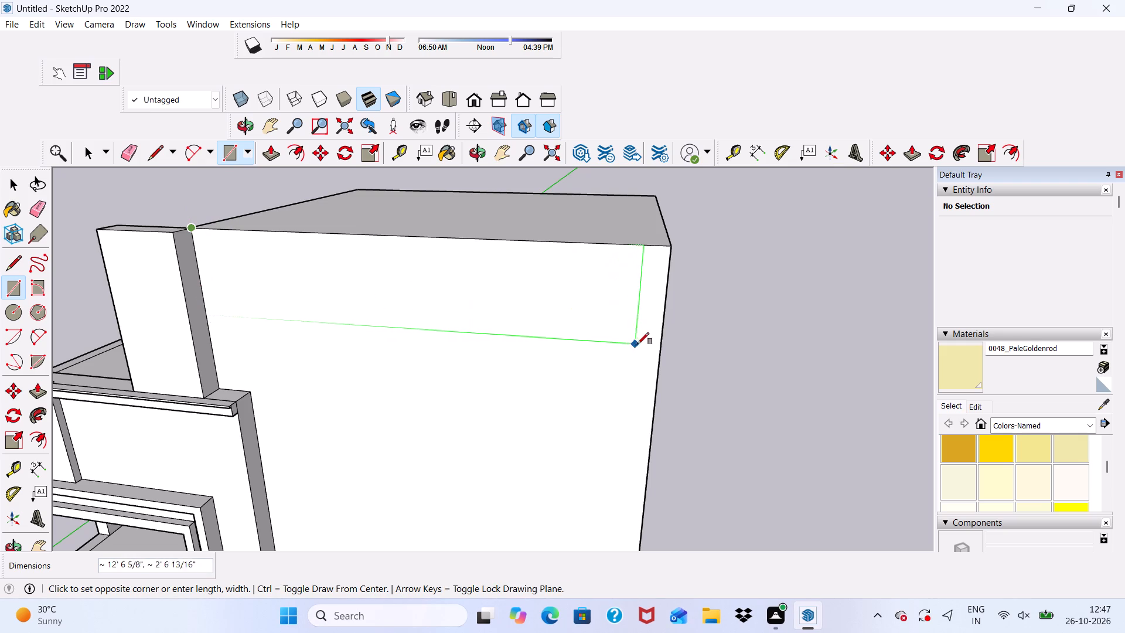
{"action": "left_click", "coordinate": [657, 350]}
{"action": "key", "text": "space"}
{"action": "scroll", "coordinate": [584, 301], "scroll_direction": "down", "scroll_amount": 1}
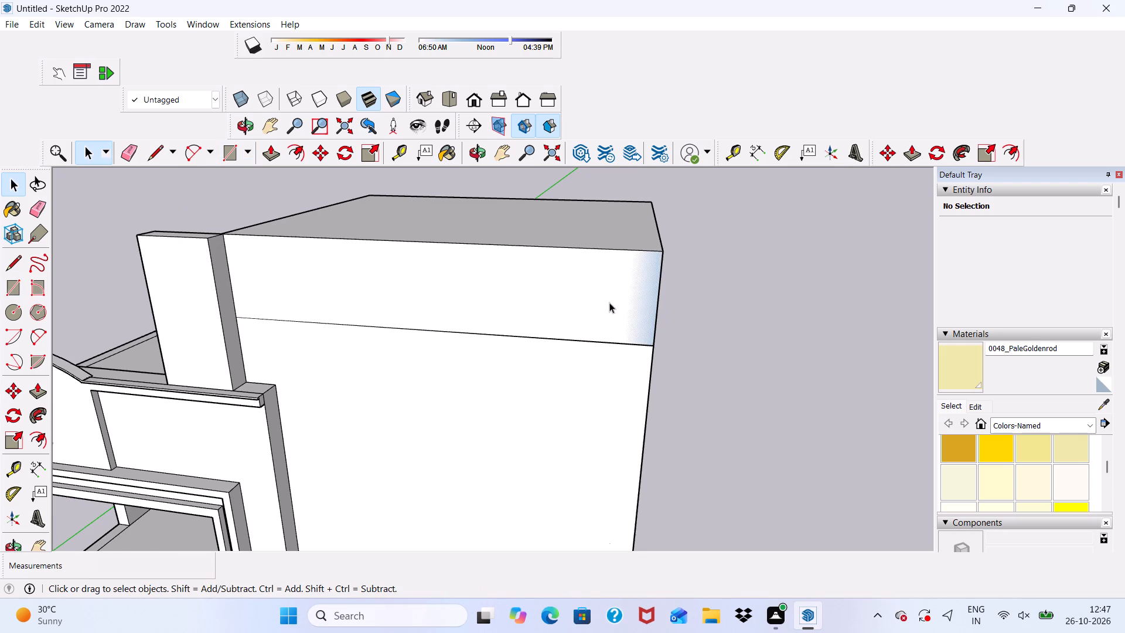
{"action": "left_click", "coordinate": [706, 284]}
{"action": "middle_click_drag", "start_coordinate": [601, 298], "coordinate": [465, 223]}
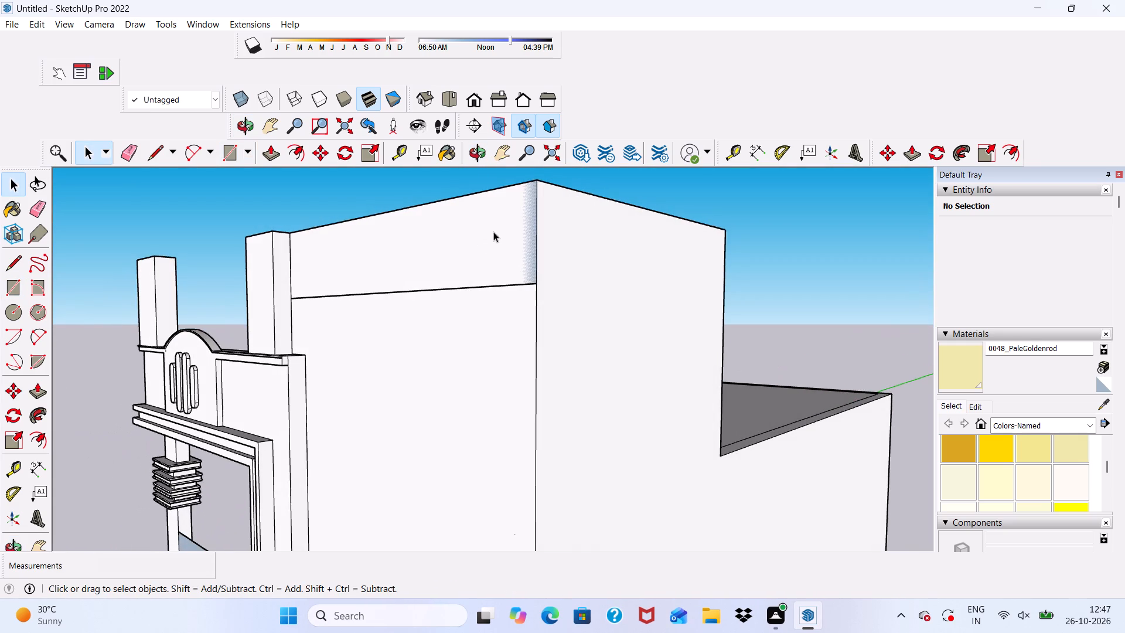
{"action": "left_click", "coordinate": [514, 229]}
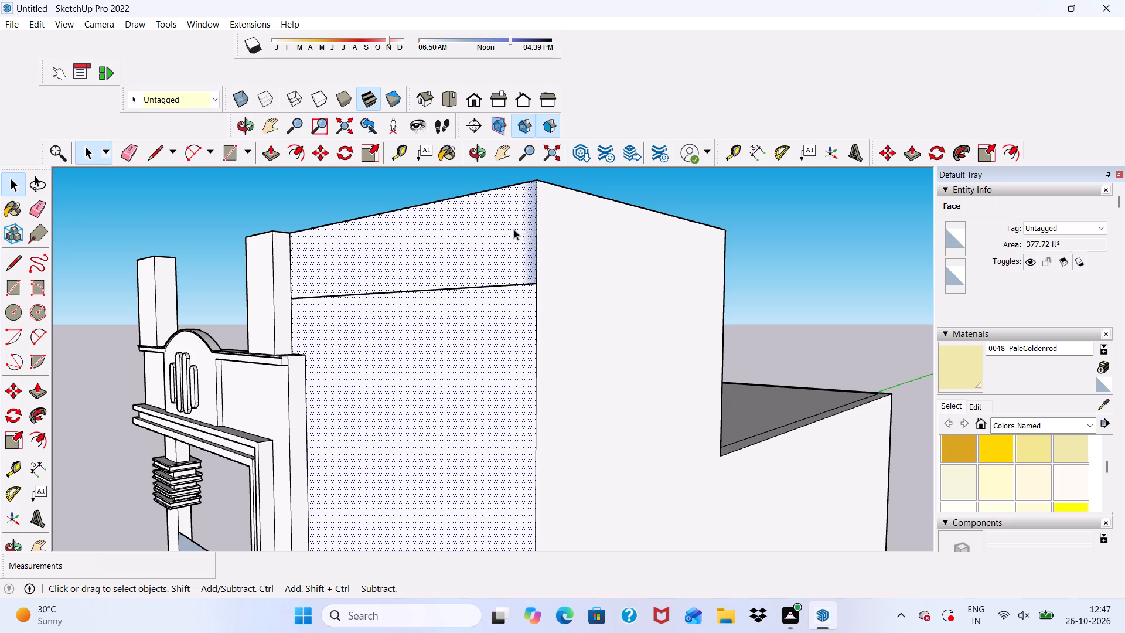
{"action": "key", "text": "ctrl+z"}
Draw a band rectangle of about 41 ft² across the front wall's top, from its outer top corner to the pillar's side.
{"action": "scroll", "coordinate": [528, 242], "scroll_direction": "up", "scroll_amount": 5}
{"action": "scroll", "coordinate": [520, 226], "scroll_direction": "down", "scroll_amount": 6}
{"action": "middle_click_drag", "start_coordinate": [520, 225], "coordinate": [698, 230]}
{"action": "left_click", "coordinate": [813, 199]}
{"action": "scroll", "coordinate": [770, 213], "scroll_direction": "down", "scroll_amount": 3}
{"action": "middle_click_drag", "start_coordinate": [622, 401], "coordinate": [565, 469]}
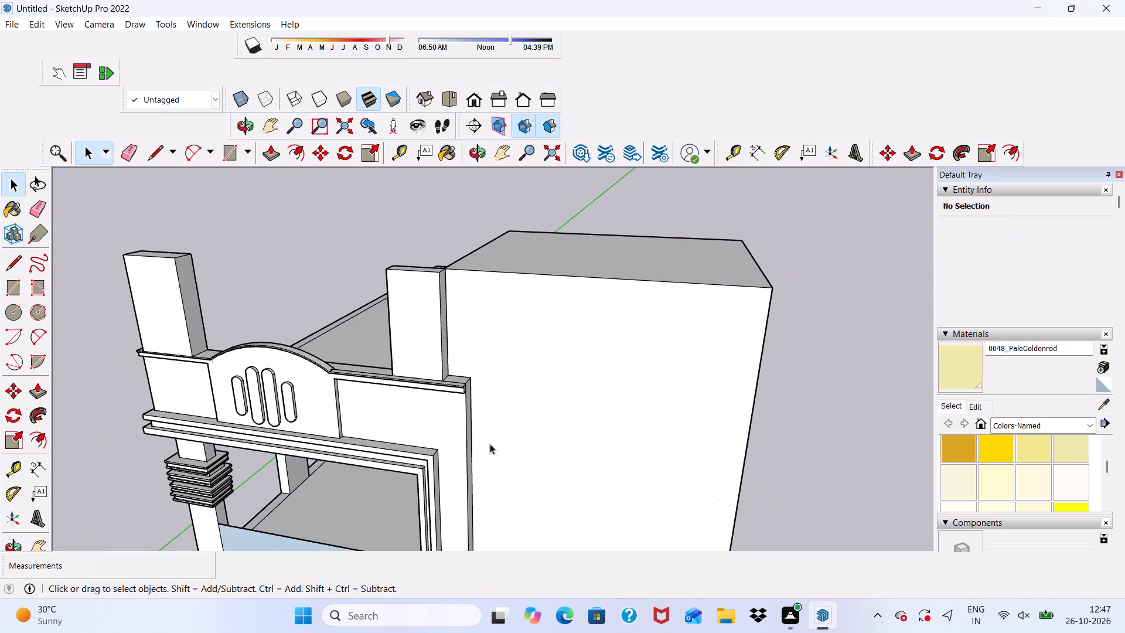
{"action": "left_click", "coordinate": [229, 149]}
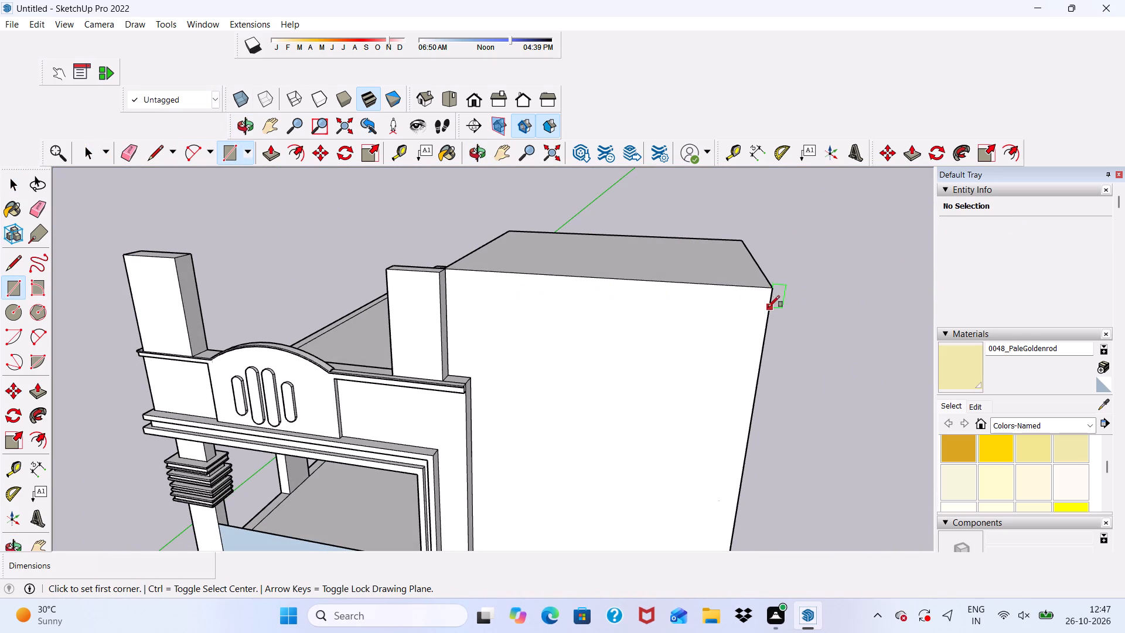
{"action": "scroll", "coordinate": [768, 304], "scroll_direction": "up", "scroll_amount": 6}
{"action": "left_click", "coordinate": [775, 285]}
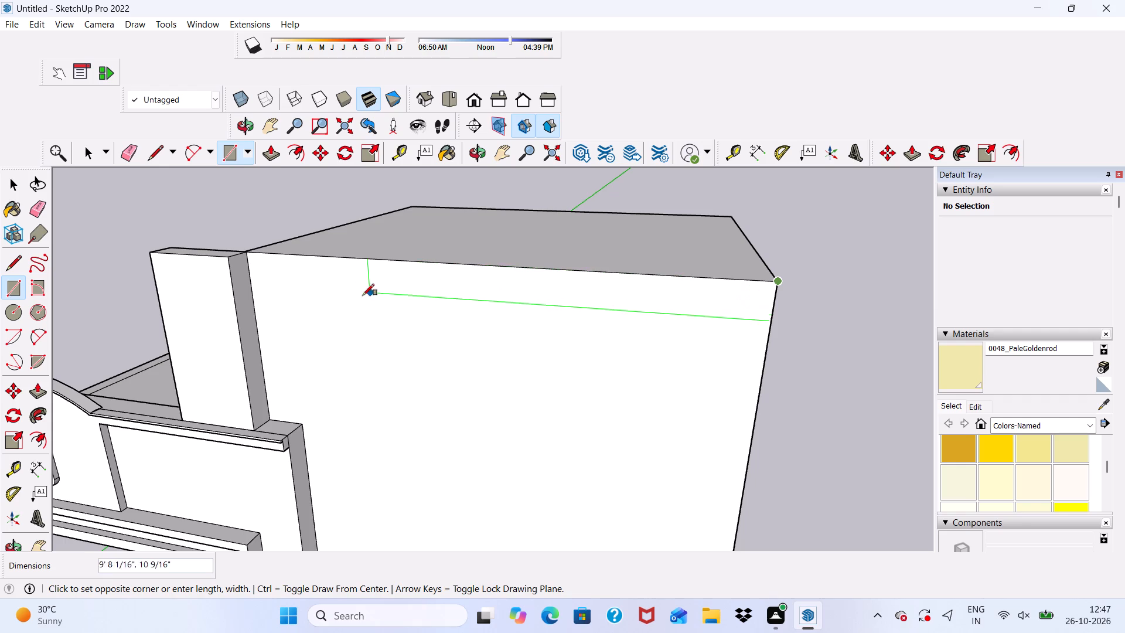
{"action": "left_click", "coordinate": [262, 360]}
{"action": "scroll", "coordinate": [272, 341], "scroll_direction": "down", "scroll_amount": 3}
{"action": "middle_click_drag", "start_coordinate": [416, 334], "coordinate": [464, 256]}
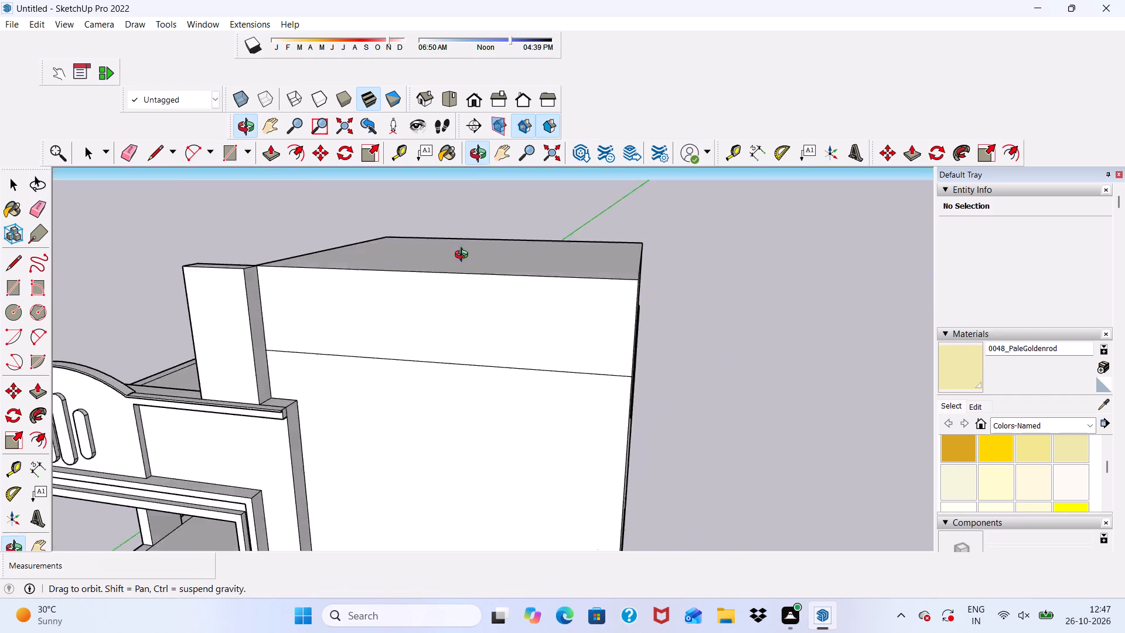
{"action": "middle_click_drag", "start_coordinate": [464, 256], "coordinate": [482, 293]}
{"action": "key", "text": "space"}
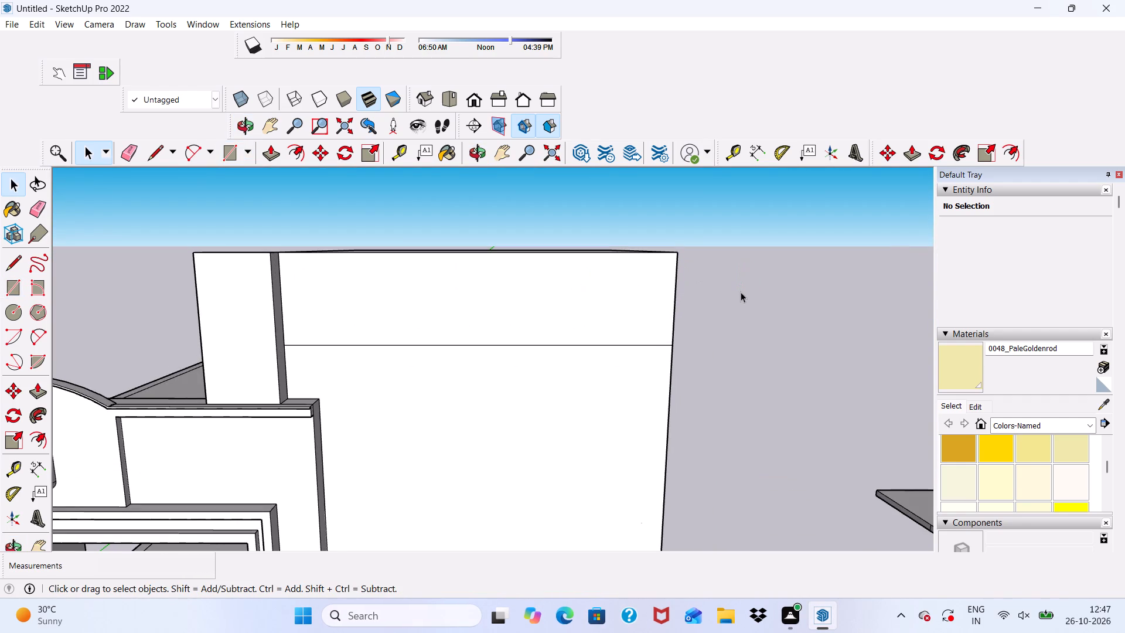
Push/Pull the front wall's top band outward 9" to line up with the adjacent pillar's front face.
{"action": "scroll", "coordinate": [733, 286], "scroll_direction": "down", "scroll_amount": 6}
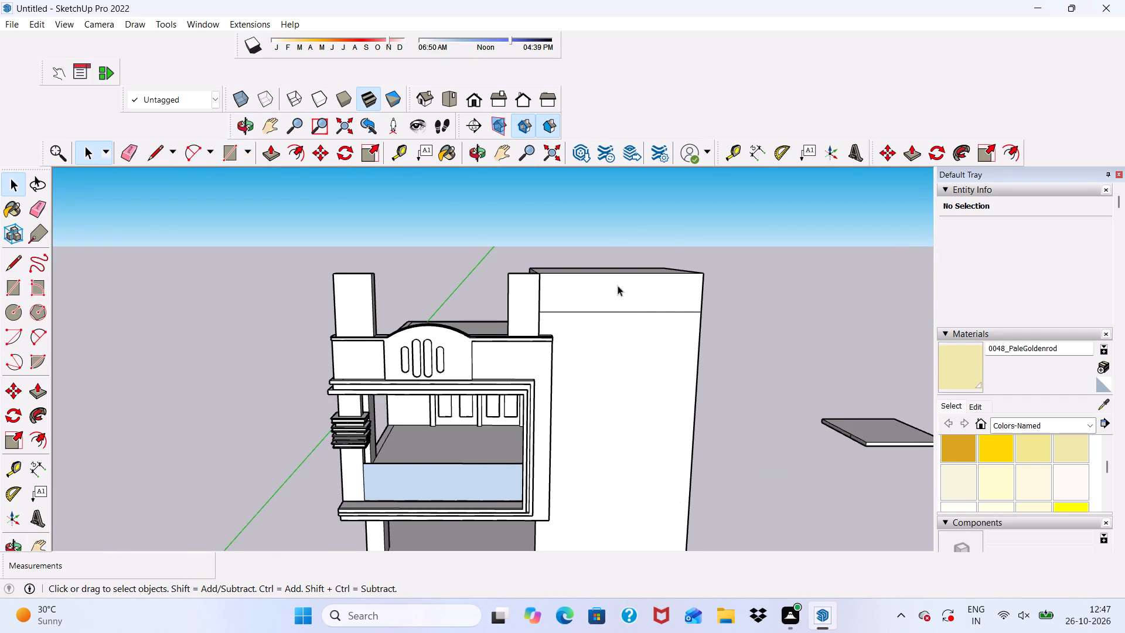
{"action": "middle_click_drag", "start_coordinate": [618, 285], "coordinate": [541, 274]}
{"action": "scroll", "coordinate": [547, 288], "scroll_direction": "up", "scroll_amount": 5}
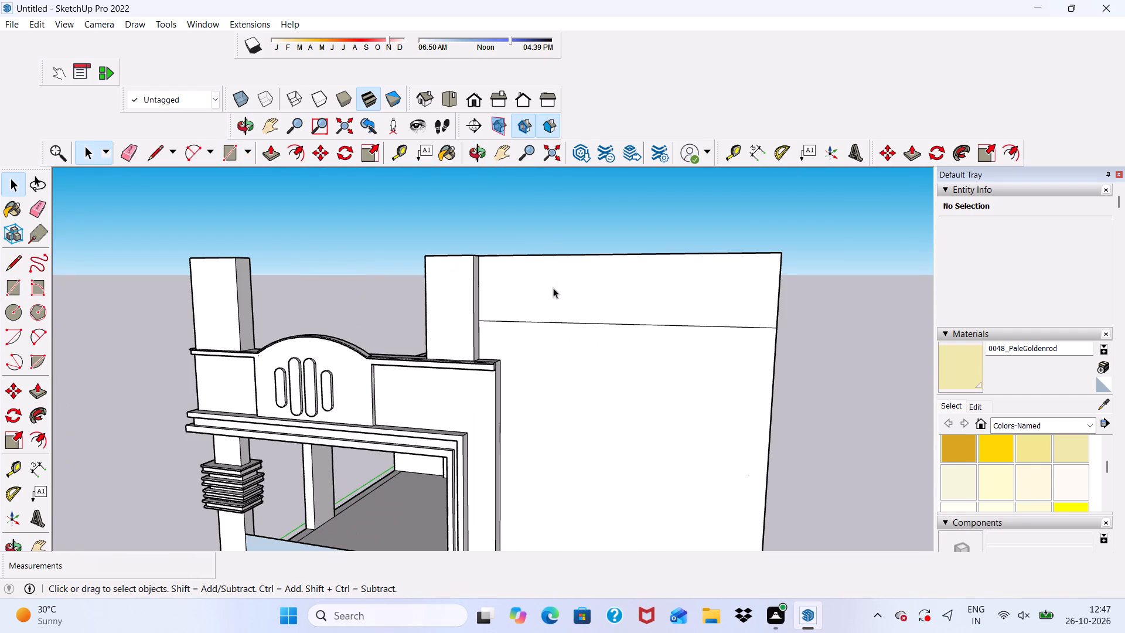
{"action": "left_click", "coordinate": [554, 288]}
{"action": "left_click", "coordinate": [283, 150]}
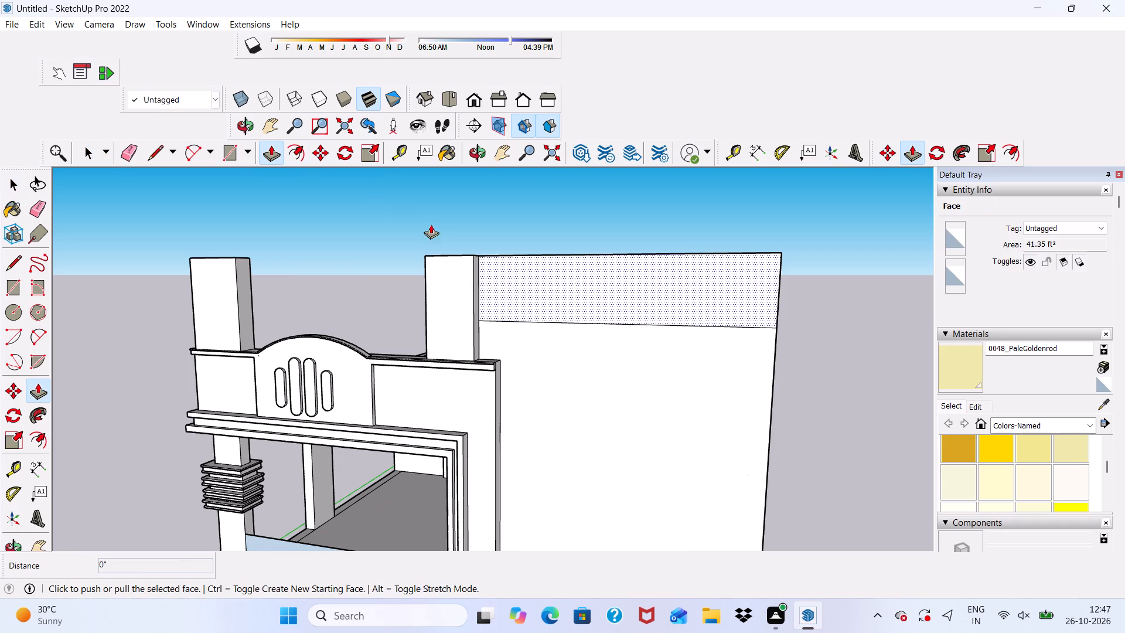
{"action": "left_click", "coordinate": [533, 260]}
{"action": "left_click", "coordinate": [463, 257]}
{"action": "scroll", "coordinate": [592, 302], "scroll_direction": "down", "scroll_amount": 2}
{"action": "middle_click_drag", "start_coordinate": [606, 310], "coordinate": [625, 254]}
{"action": "scroll", "coordinate": [482, 250], "scroll_direction": "up", "scroll_amount": 5}
{"action": "scroll", "coordinate": [476, 303], "scroll_direction": "down", "scroll_amount": 1}
{"action": "middle_click_drag", "start_coordinate": [476, 308], "coordinate": [510, 432]}
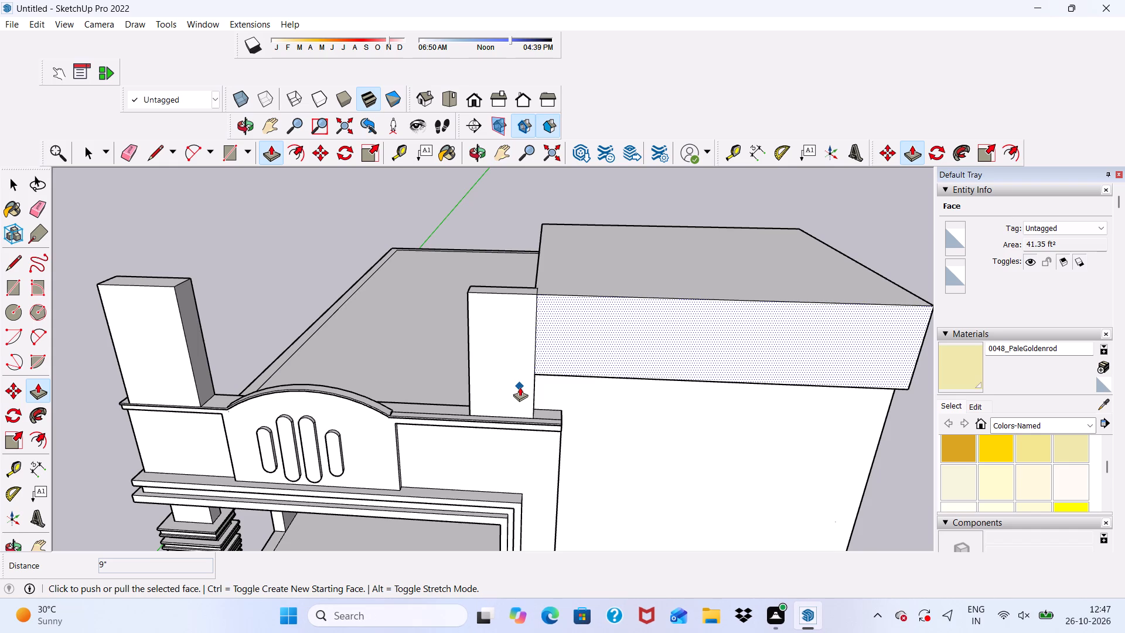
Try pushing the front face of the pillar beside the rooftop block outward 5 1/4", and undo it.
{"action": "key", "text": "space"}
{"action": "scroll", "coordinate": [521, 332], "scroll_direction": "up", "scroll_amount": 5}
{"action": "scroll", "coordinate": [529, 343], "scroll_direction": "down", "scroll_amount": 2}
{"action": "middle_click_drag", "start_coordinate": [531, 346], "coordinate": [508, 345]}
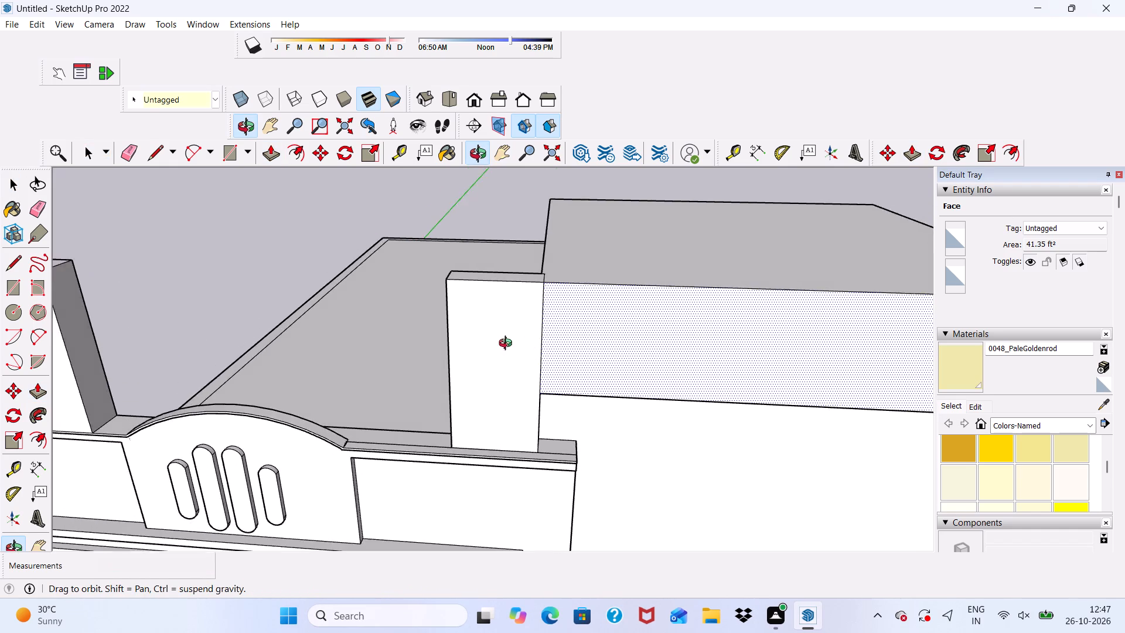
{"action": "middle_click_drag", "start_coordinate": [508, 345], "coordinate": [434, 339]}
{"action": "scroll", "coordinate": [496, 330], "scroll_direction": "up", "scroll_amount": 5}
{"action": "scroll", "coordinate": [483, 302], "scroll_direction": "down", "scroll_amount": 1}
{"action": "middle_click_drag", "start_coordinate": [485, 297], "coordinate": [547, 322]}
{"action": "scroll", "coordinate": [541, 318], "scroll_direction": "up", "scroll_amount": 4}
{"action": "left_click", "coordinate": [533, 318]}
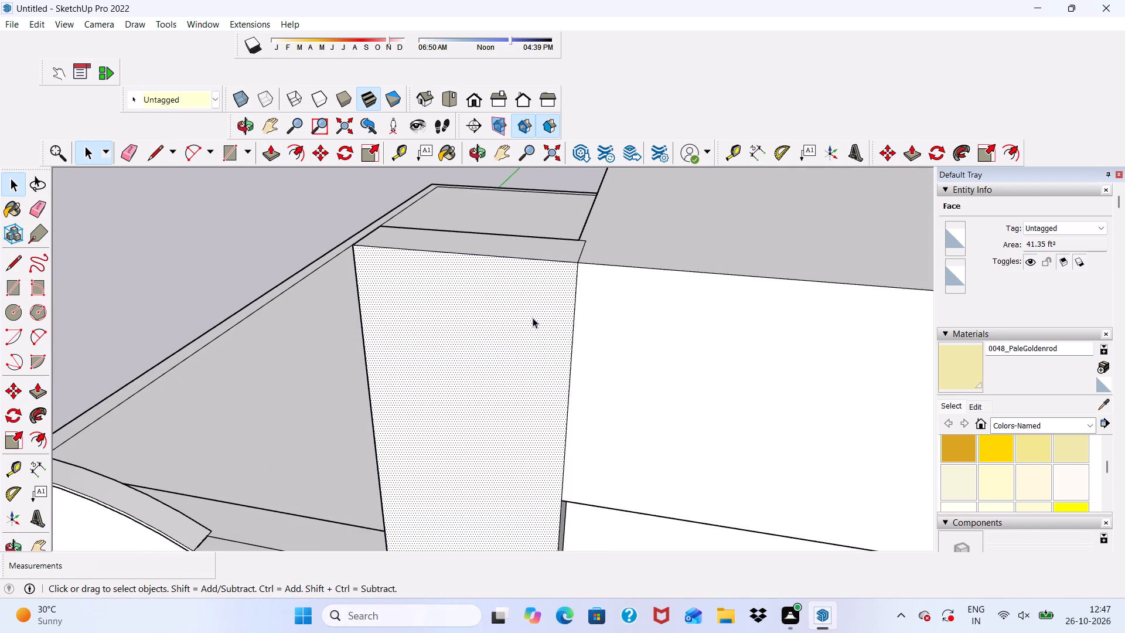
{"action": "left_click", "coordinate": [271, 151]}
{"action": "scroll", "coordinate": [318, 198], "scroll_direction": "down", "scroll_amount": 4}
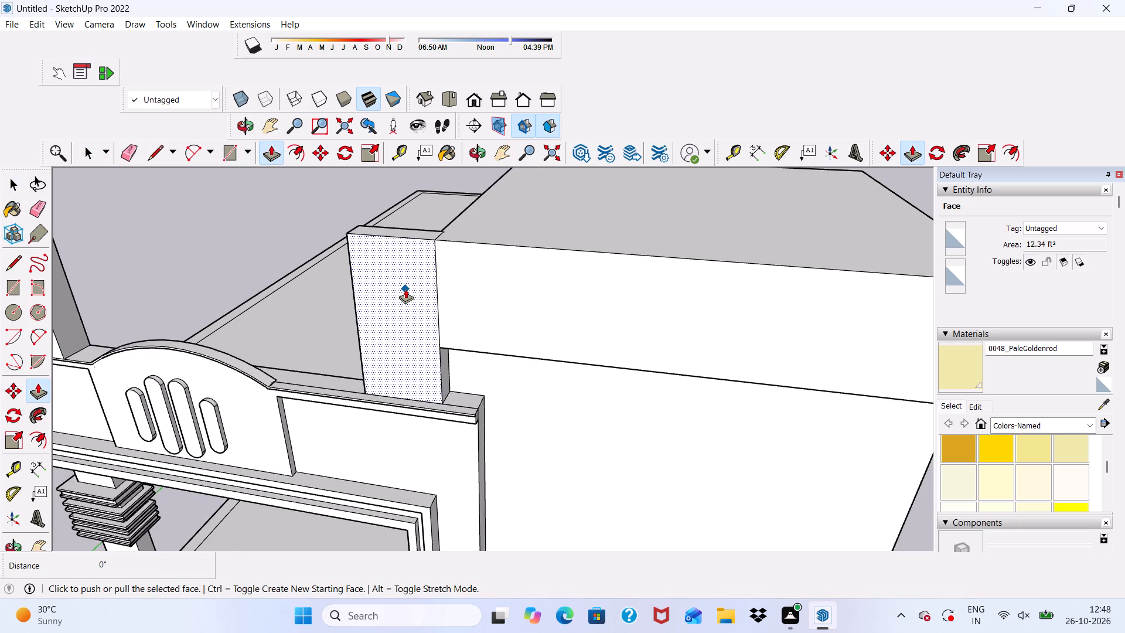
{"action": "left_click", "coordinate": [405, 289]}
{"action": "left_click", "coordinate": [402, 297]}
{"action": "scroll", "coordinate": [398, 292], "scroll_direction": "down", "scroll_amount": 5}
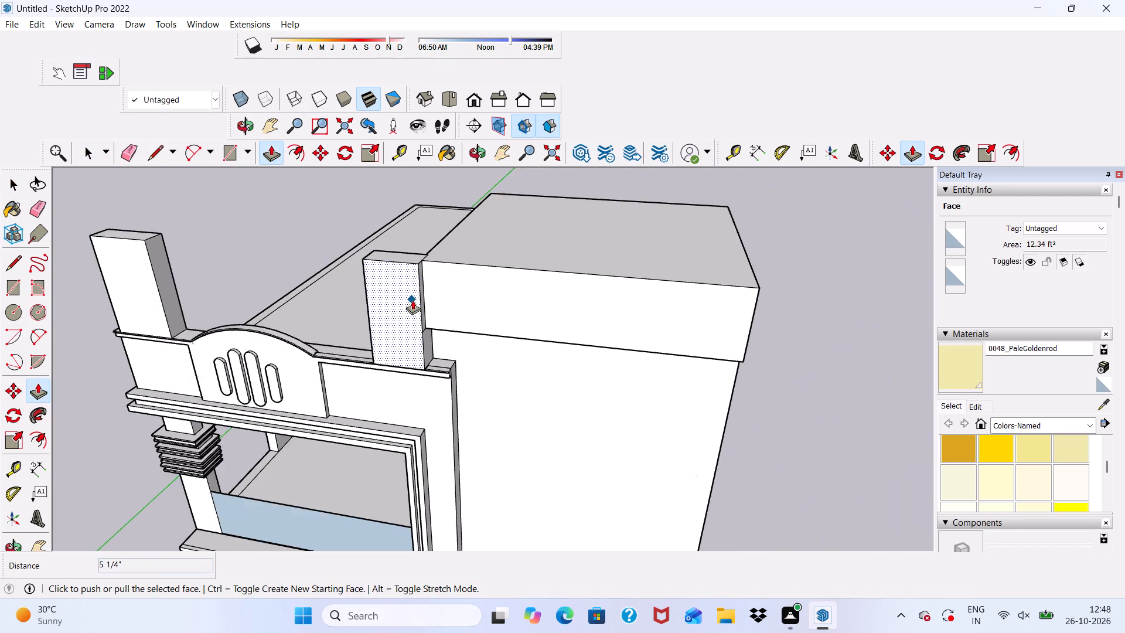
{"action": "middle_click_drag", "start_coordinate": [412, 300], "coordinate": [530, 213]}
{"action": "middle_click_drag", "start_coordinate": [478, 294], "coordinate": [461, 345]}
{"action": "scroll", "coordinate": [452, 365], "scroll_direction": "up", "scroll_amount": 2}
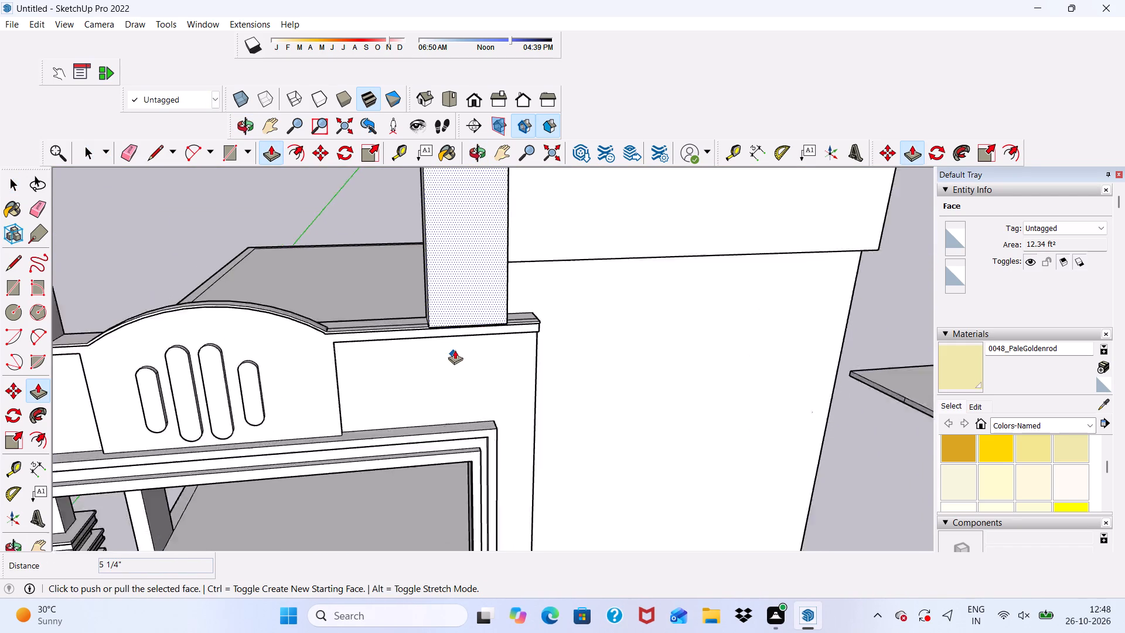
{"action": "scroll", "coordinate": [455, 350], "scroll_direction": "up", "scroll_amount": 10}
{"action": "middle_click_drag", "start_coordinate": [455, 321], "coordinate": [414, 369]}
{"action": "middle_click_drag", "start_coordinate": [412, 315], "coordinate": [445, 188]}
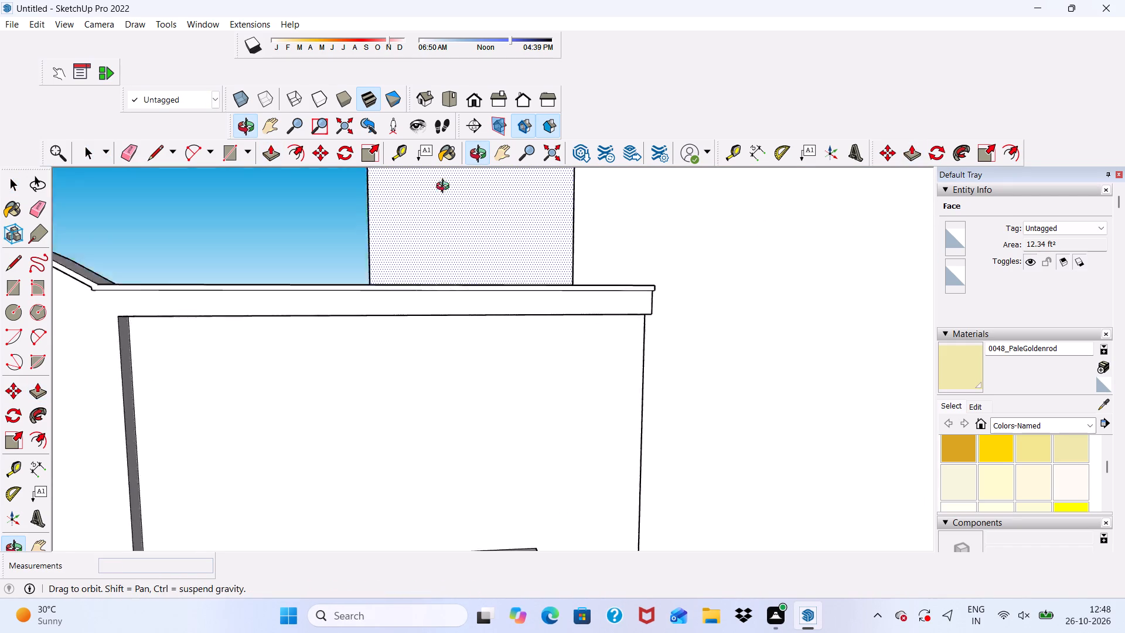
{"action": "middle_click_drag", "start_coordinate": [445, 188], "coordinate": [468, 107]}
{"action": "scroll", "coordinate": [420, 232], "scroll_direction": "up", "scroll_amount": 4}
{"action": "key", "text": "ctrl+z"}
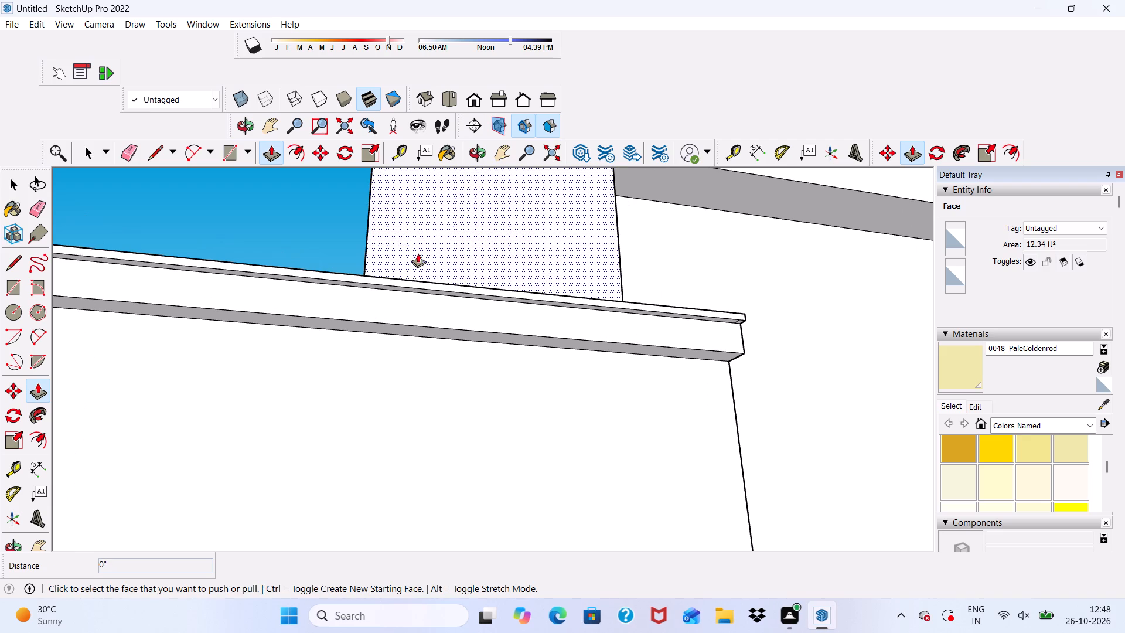
Push/Pull the front face of the pillar beside the rooftop block outward 4" toward the parapet cap's front edge.
{"action": "middle_click_drag", "start_coordinate": [417, 263], "coordinate": [394, 331]}
{"action": "left_click", "coordinate": [396, 287]}
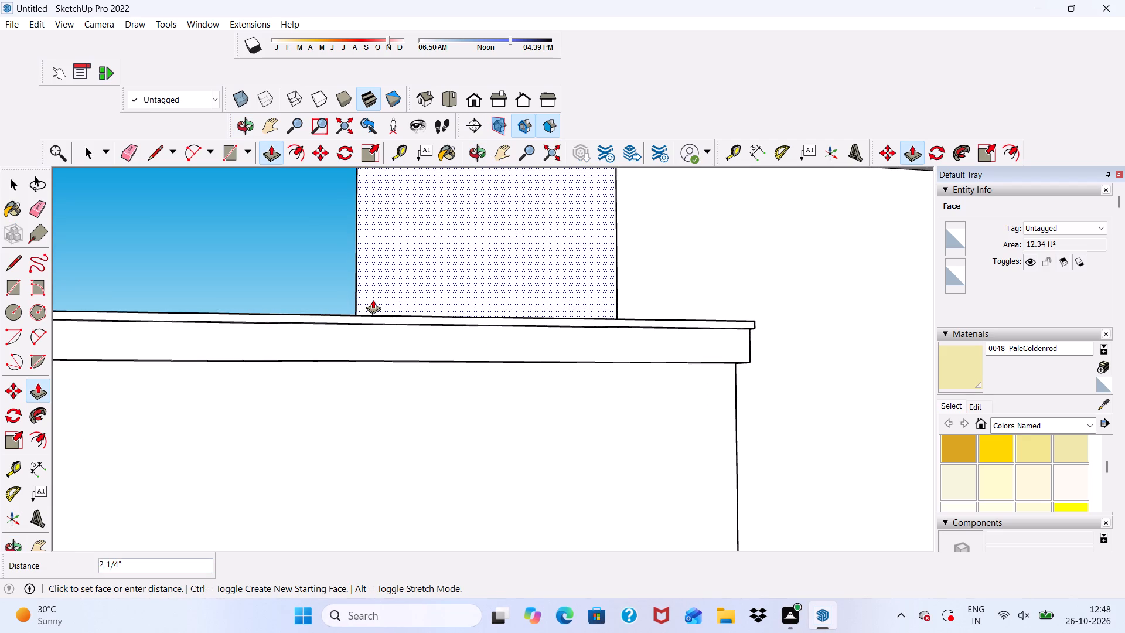
{"action": "scroll", "coordinate": [369, 312], "scroll_direction": "up", "scroll_amount": 6}
{"action": "middle_click_drag", "start_coordinate": [366, 321], "coordinate": [396, 388]}
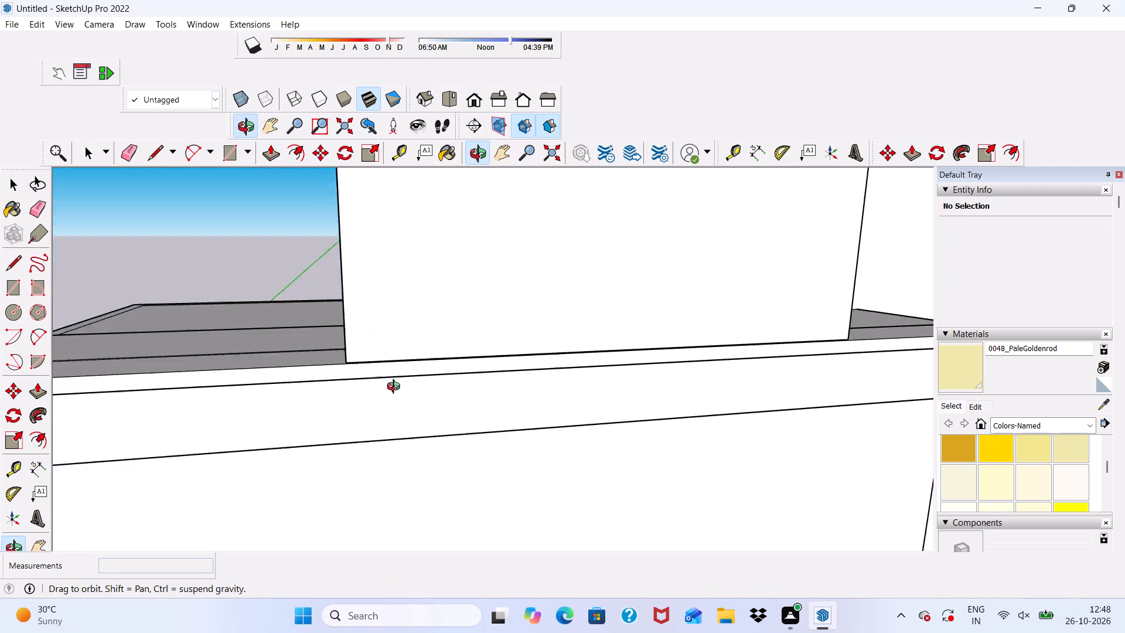
{"action": "middle_click_drag", "start_coordinate": [396, 388], "coordinate": [415, 410]}
{"action": "left_click", "coordinate": [361, 399]}
{"action": "scroll", "coordinate": [363, 370], "scroll_direction": "down", "scroll_amount": 7}
{"action": "middle_click_drag", "start_coordinate": [392, 371], "coordinate": [547, 268]}
{"action": "scroll", "coordinate": [546, 286], "scroll_direction": "up", "scroll_amount": 1}
{"action": "scroll", "coordinate": [483, 284], "scroll_direction": "down", "scroll_amount": 19}
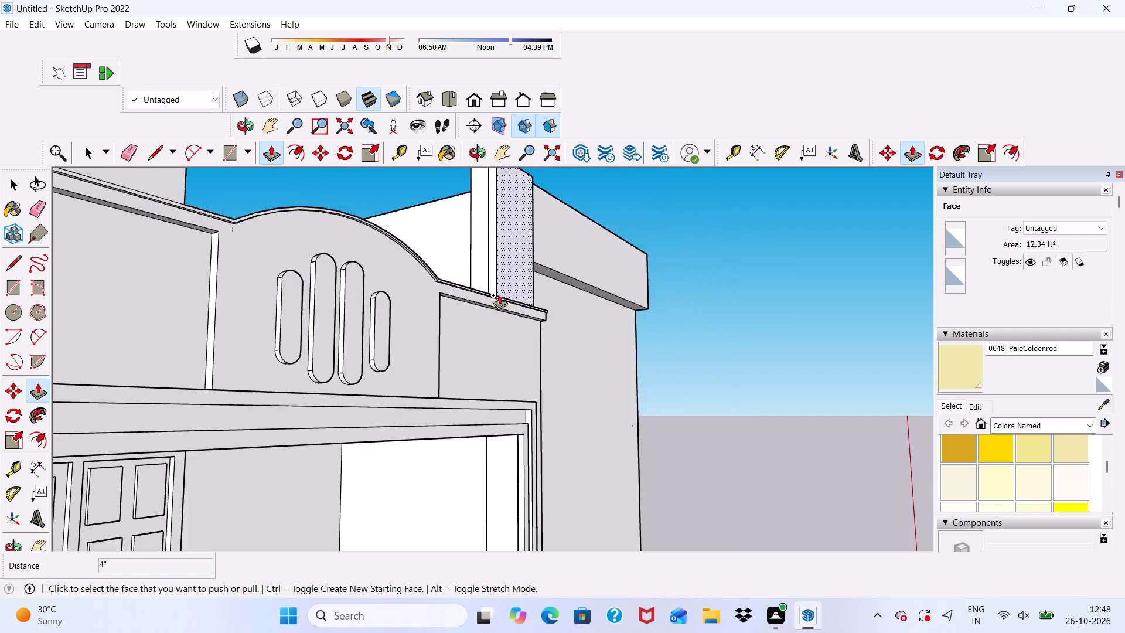
{"action": "scroll", "coordinate": [499, 295], "scroll_direction": "down", "scroll_amount": 2}
{"action": "scroll", "coordinate": [278, 181], "scroll_direction": "up", "scroll_amount": 4}
{"action": "middle_click_drag", "start_coordinate": [282, 224], "coordinate": [293, 375]}
{"action": "scroll", "coordinate": [258, 376], "scroll_direction": "up", "scroll_amount": 5}
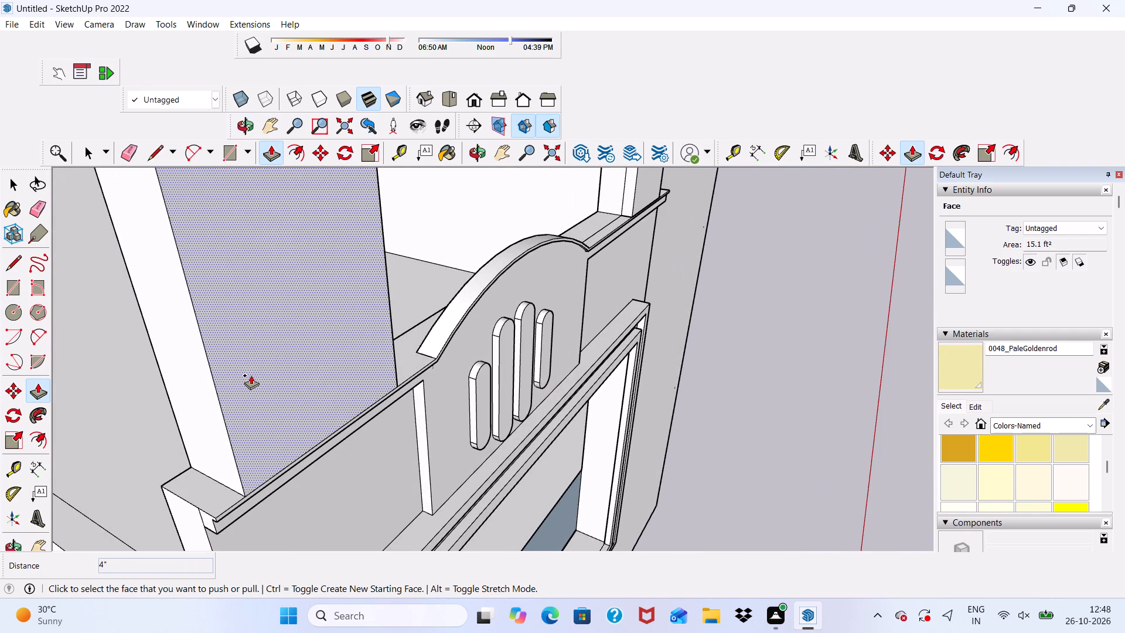
{"action": "scroll", "coordinate": [253, 372], "scroll_direction": "down", "scroll_amount": 3}
{"action": "middle_click_drag", "start_coordinate": [272, 387], "coordinate": [103, 325]}
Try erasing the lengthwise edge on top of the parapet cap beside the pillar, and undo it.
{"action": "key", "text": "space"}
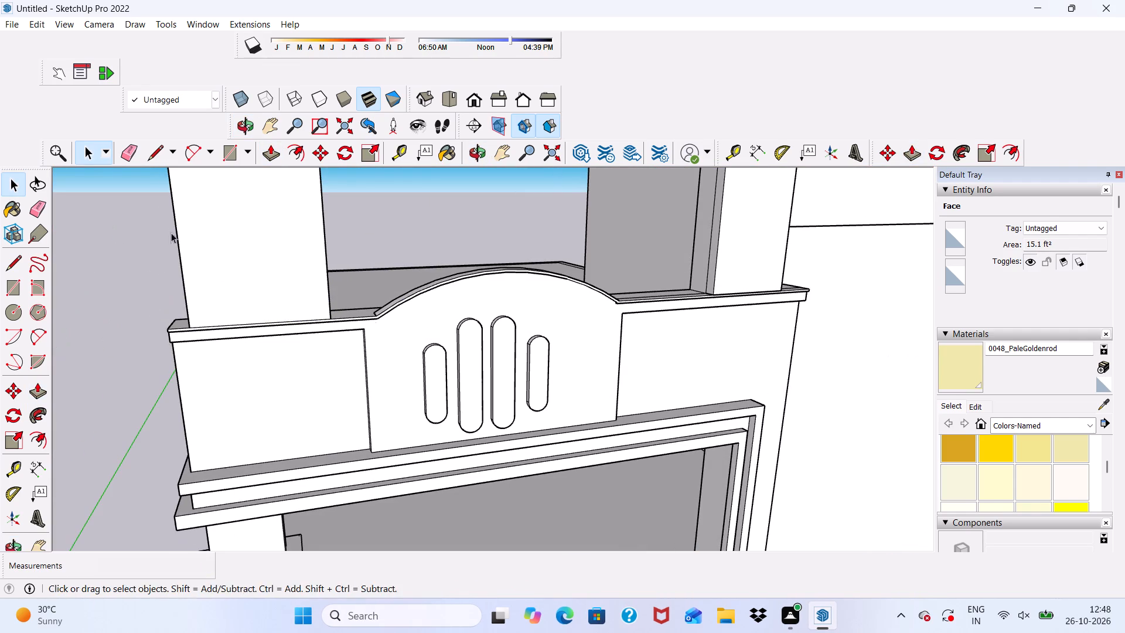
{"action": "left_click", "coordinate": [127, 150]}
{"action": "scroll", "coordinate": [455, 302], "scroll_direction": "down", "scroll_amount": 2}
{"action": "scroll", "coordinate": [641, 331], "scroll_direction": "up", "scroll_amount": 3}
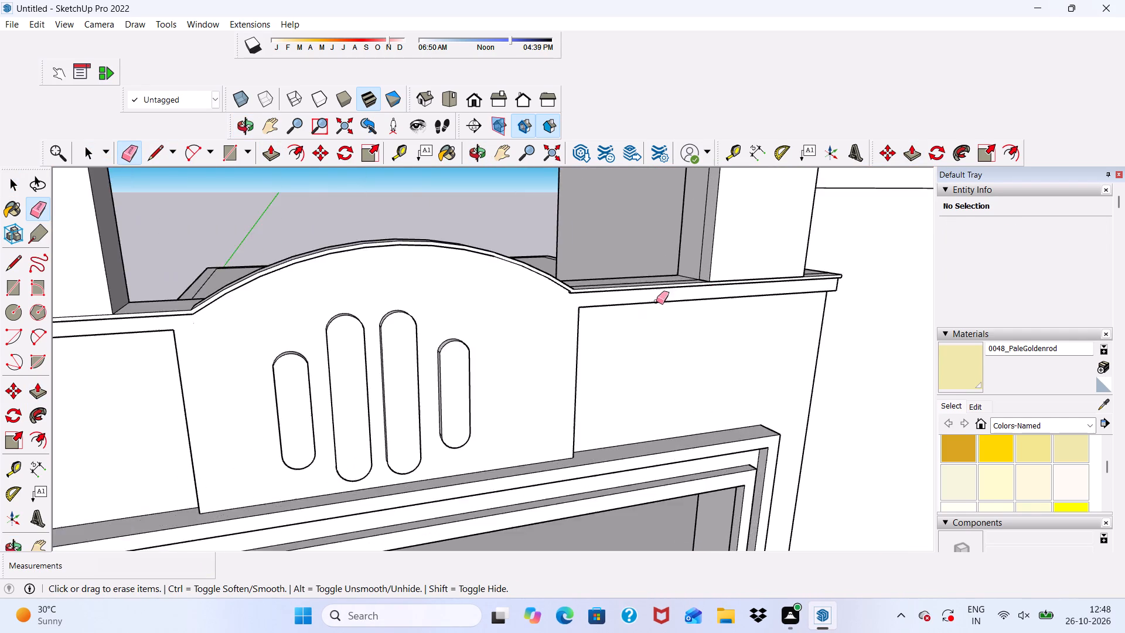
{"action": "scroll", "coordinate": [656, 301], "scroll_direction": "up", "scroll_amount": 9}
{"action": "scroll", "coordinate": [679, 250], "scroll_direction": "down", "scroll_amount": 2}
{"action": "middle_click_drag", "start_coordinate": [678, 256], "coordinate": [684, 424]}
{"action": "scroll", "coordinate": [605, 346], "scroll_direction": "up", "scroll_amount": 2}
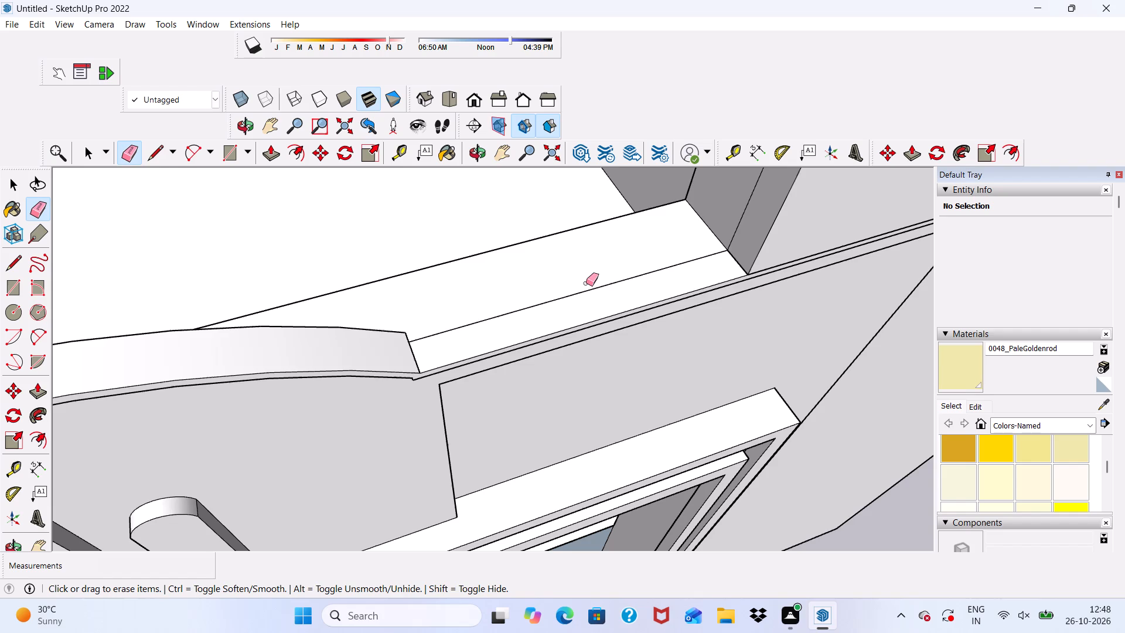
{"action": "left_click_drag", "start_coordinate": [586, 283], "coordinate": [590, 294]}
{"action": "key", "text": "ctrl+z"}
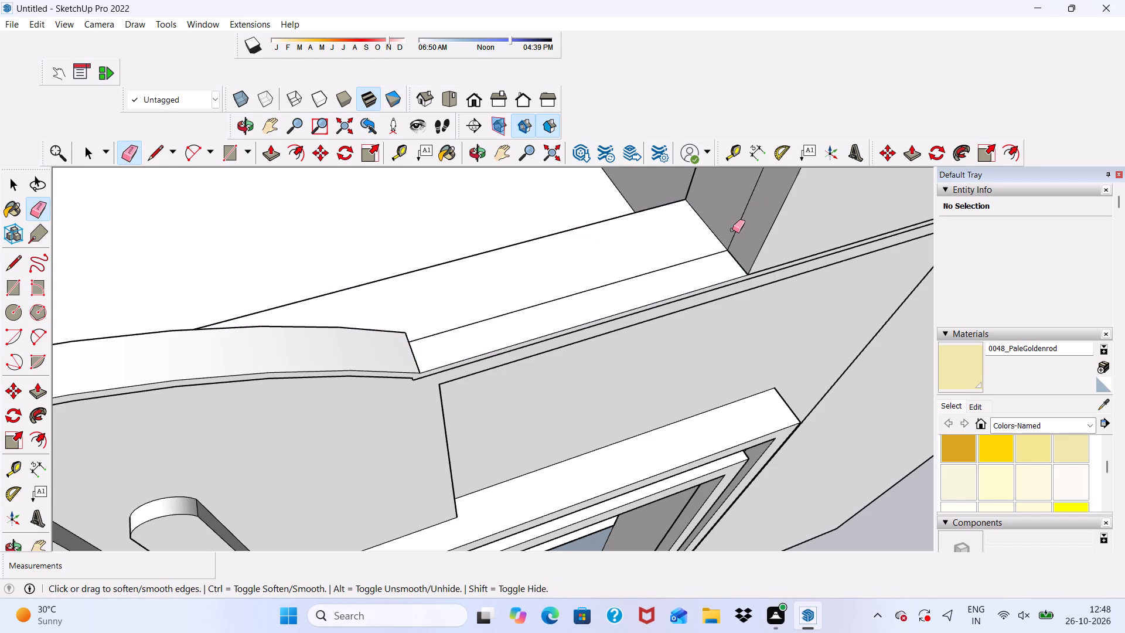
Erase the leftover vertical seam on the pillar's inner side, facing the arched parapet.
{"action": "scroll", "coordinate": [758, 208], "scroll_direction": "up", "scroll_amount": 3}
{"action": "left_click", "coordinate": [746, 200]}
{"action": "scroll", "coordinate": [703, 207], "scroll_direction": "down", "scroll_amount": 11}
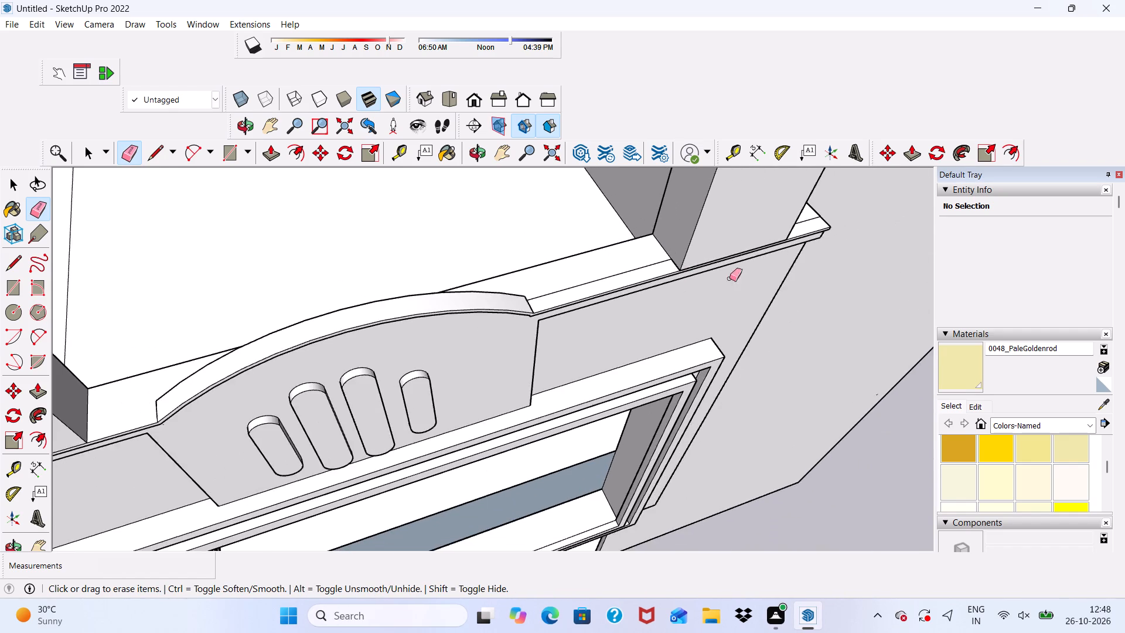
Push/Pull the same pillar's front face a further 1/16" to meet the edge on the parapet cap.
{"action": "middle_click_drag", "start_coordinate": [746, 270], "coordinate": [665, 98]}
{"action": "scroll", "coordinate": [677, 230], "scroll_direction": "up", "scroll_amount": 20}
{"action": "middle_click_drag", "start_coordinate": [670, 269], "coordinate": [617, 347]}
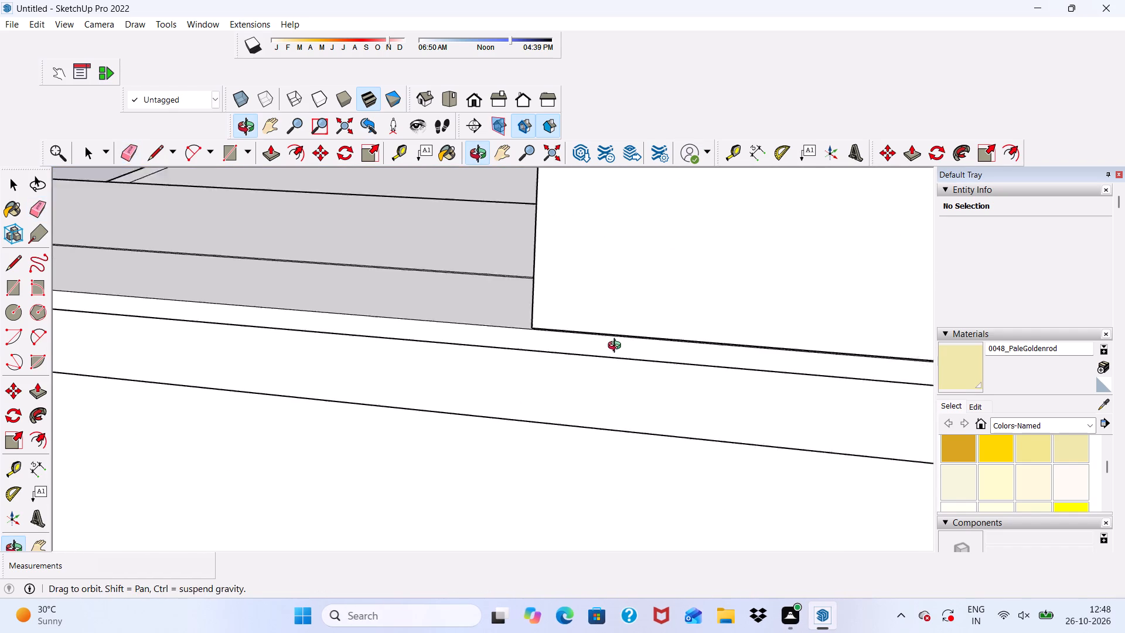
{"action": "middle_click_drag", "start_coordinate": [617, 347], "coordinate": [611, 354]}
{"action": "scroll", "coordinate": [591, 342], "scroll_direction": "up", "scroll_amount": 5}
{"action": "scroll", "coordinate": [579, 332], "scroll_direction": "down", "scroll_amount": 1}
{"action": "scroll", "coordinate": [565, 352], "scroll_direction": "up", "scroll_amount": 8}
{"action": "key", "text": "space"}
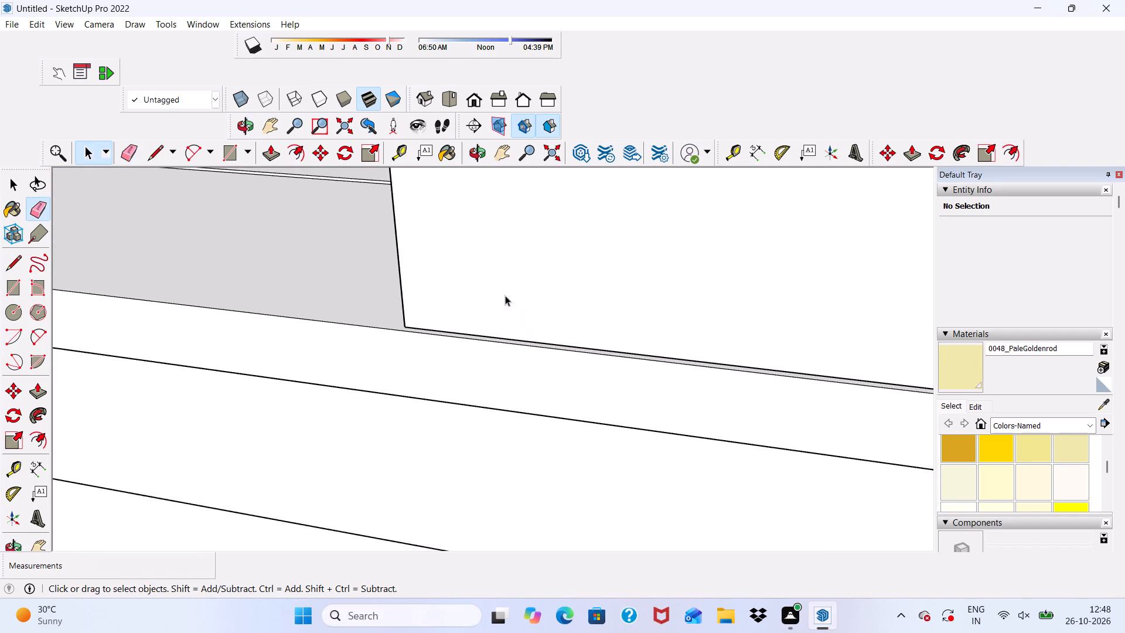
{"action": "left_click", "coordinate": [505, 295]}
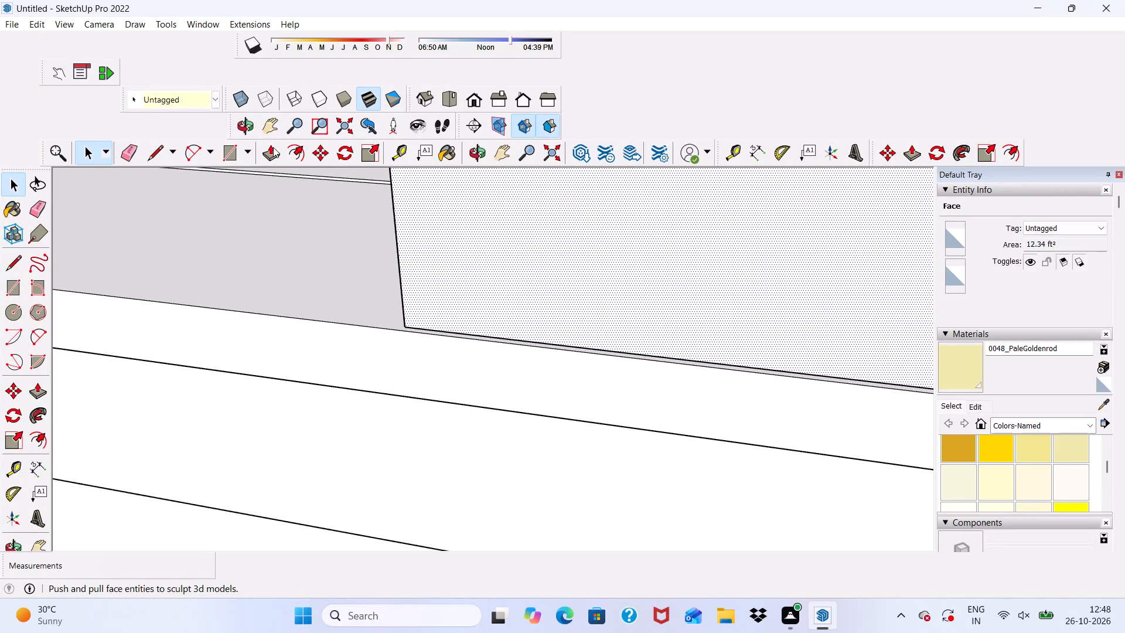
{"action": "left_click", "coordinate": [273, 147]}
{"action": "left_click", "coordinate": [421, 290]}
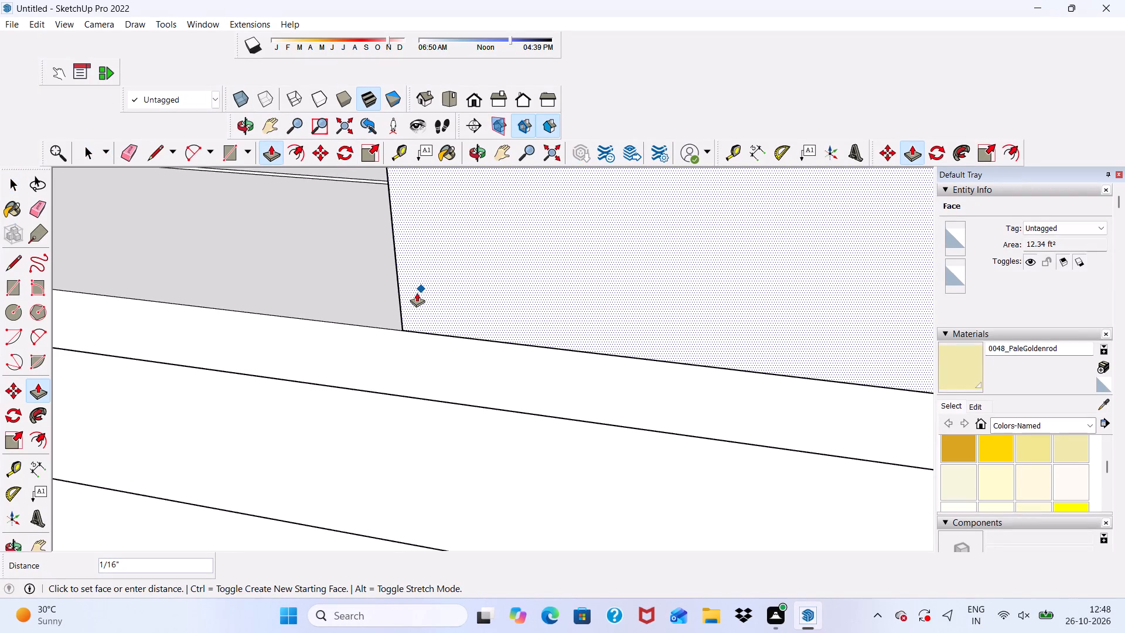
{"action": "left_click", "coordinate": [417, 292]}
{"action": "scroll", "coordinate": [384, 318], "scroll_direction": "down", "scroll_amount": 17}
{"action": "key", "text": "space"}
Examine how the two pillars, arched parapet and projecting top band line up, including in the standard front view.
{"action": "middle_click_drag", "start_coordinate": [517, 349], "coordinate": [558, 255]}
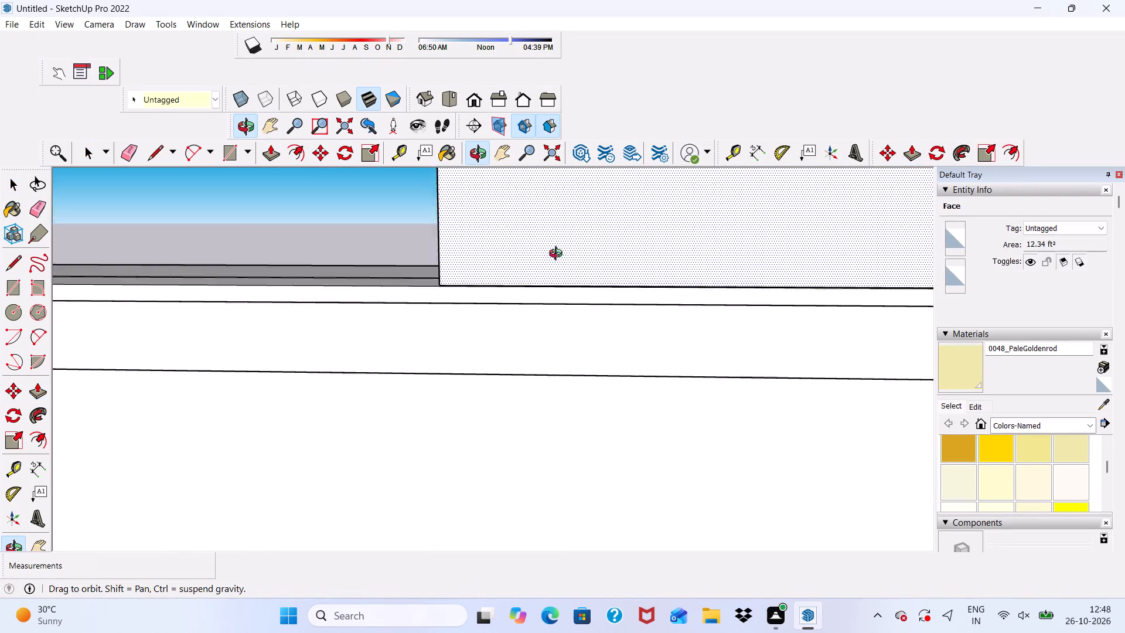
{"action": "middle_click_drag", "start_coordinate": [558, 255], "coordinate": [568, 241]}
{"action": "scroll", "coordinate": [509, 252], "scroll_direction": "down", "scroll_amount": 18}
{"action": "middle_click_drag", "start_coordinate": [685, 304], "coordinate": [579, 267]}
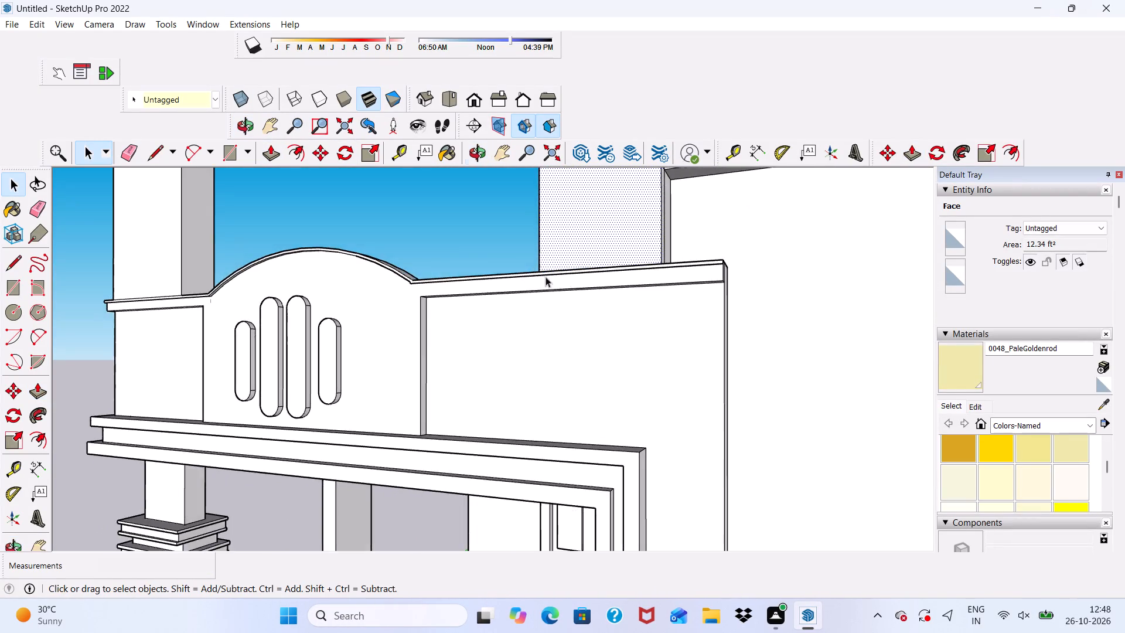
{"action": "scroll", "coordinate": [422, 254], "scroll_direction": "down", "scroll_amount": 6}
{"action": "middle_click_drag", "start_coordinate": [561, 316], "coordinate": [570, 401]}
{"action": "scroll", "coordinate": [246, 250], "scroll_direction": "up", "scroll_amount": 5}
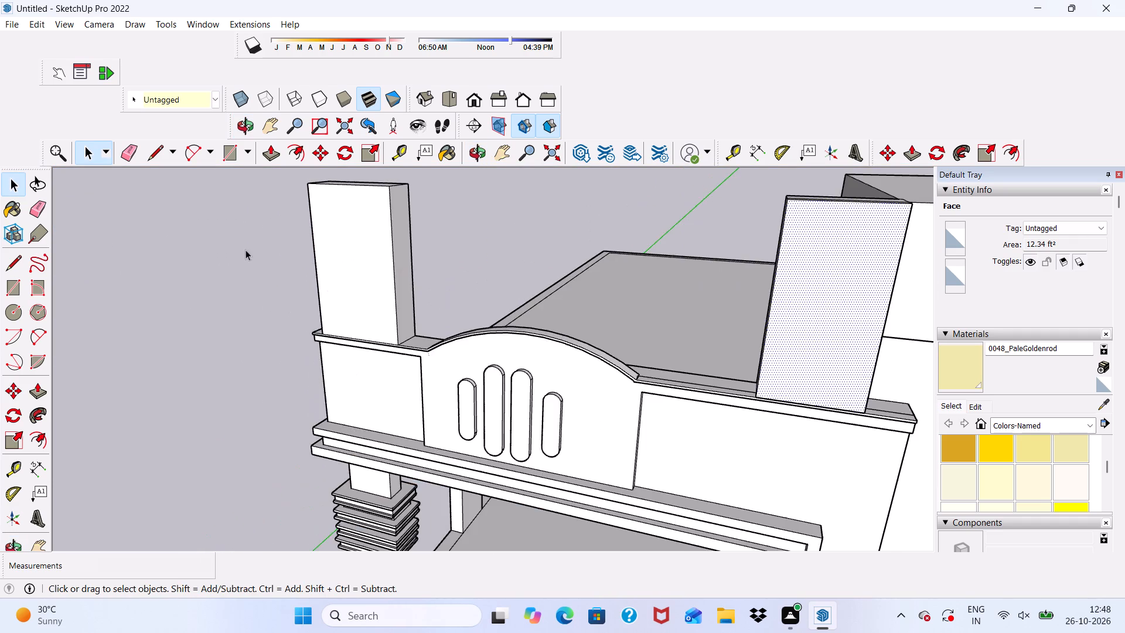
{"action": "scroll", "coordinate": [328, 275], "scroll_direction": "up", "scroll_amount": 7}
{"action": "left_click", "coordinate": [362, 267]}
{"action": "scroll", "coordinate": [336, 265], "scroll_direction": "down", "scroll_amount": 5}
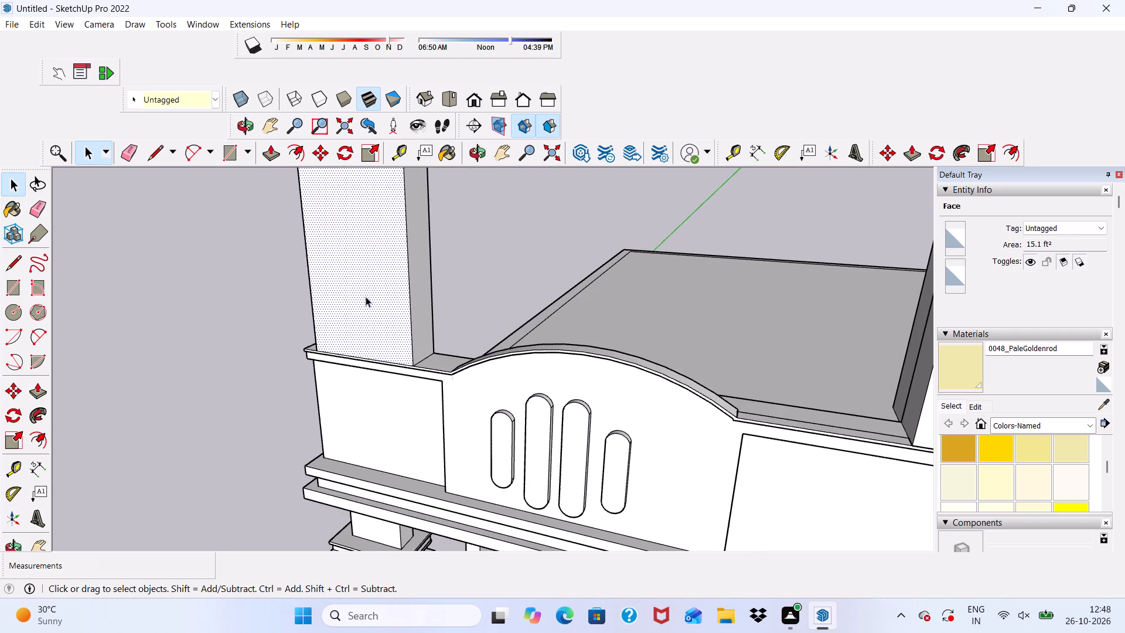
{"action": "middle_click_drag", "start_coordinate": [366, 297], "coordinate": [415, 183]}
{"action": "scroll", "coordinate": [370, 280], "scroll_direction": "down", "scroll_amount": 5}
{"action": "middle_click_drag", "start_coordinate": [649, 334], "coordinate": [713, 333]}
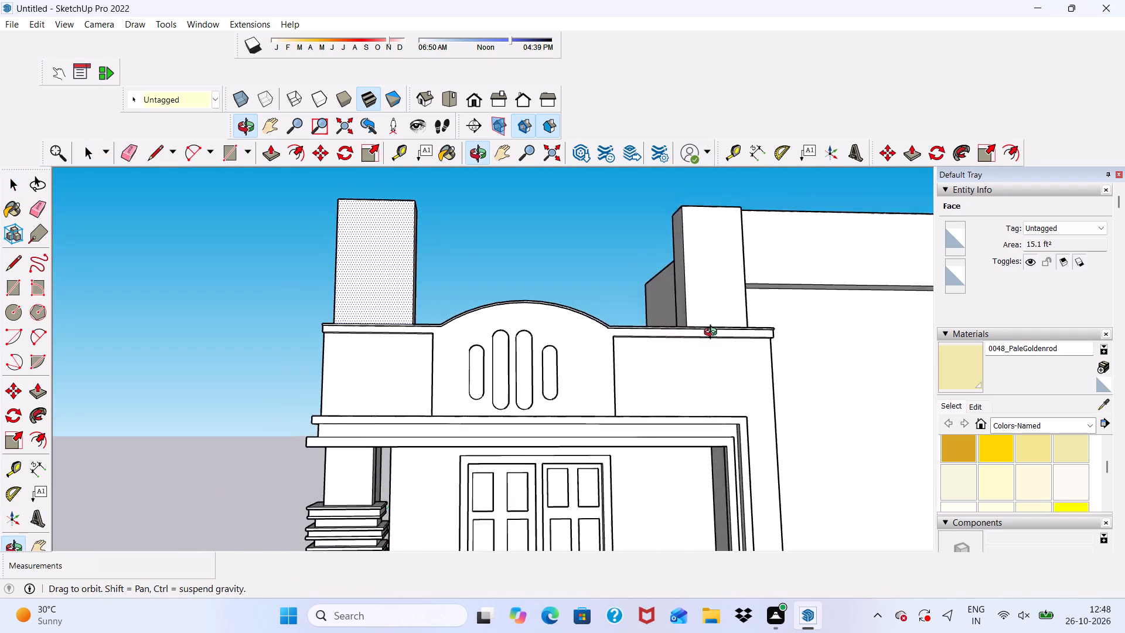
{"action": "middle_click_drag", "start_coordinate": [713, 333], "coordinate": [721, 349]}
{"action": "left_click", "coordinate": [473, 95]}
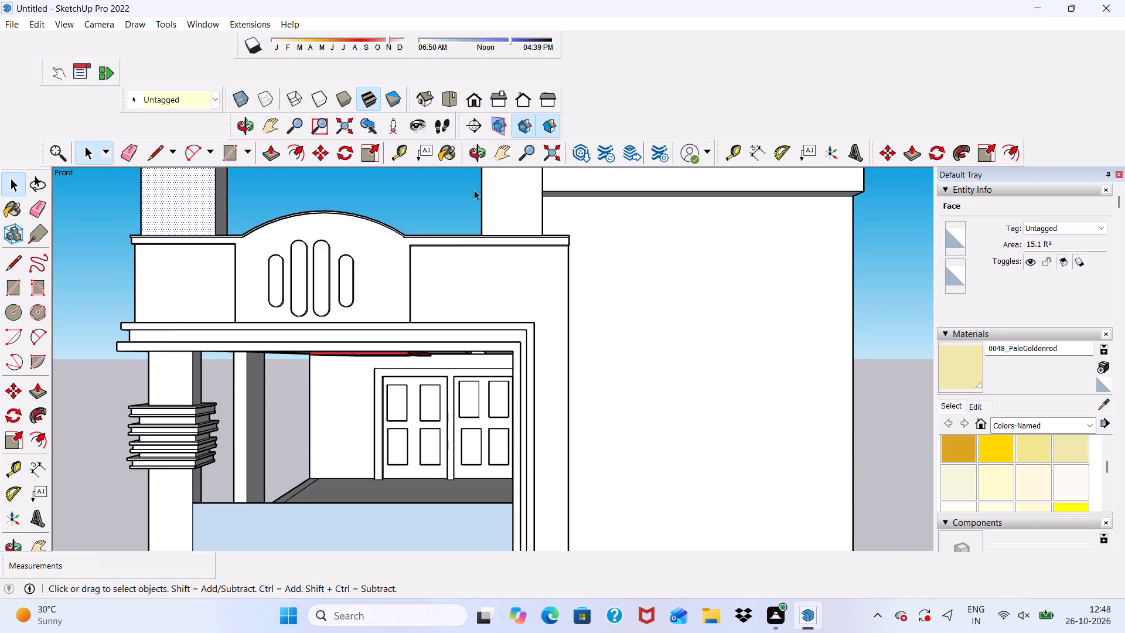
{"action": "scroll", "coordinate": [470, 358], "scroll_direction": "down", "scroll_amount": 2}
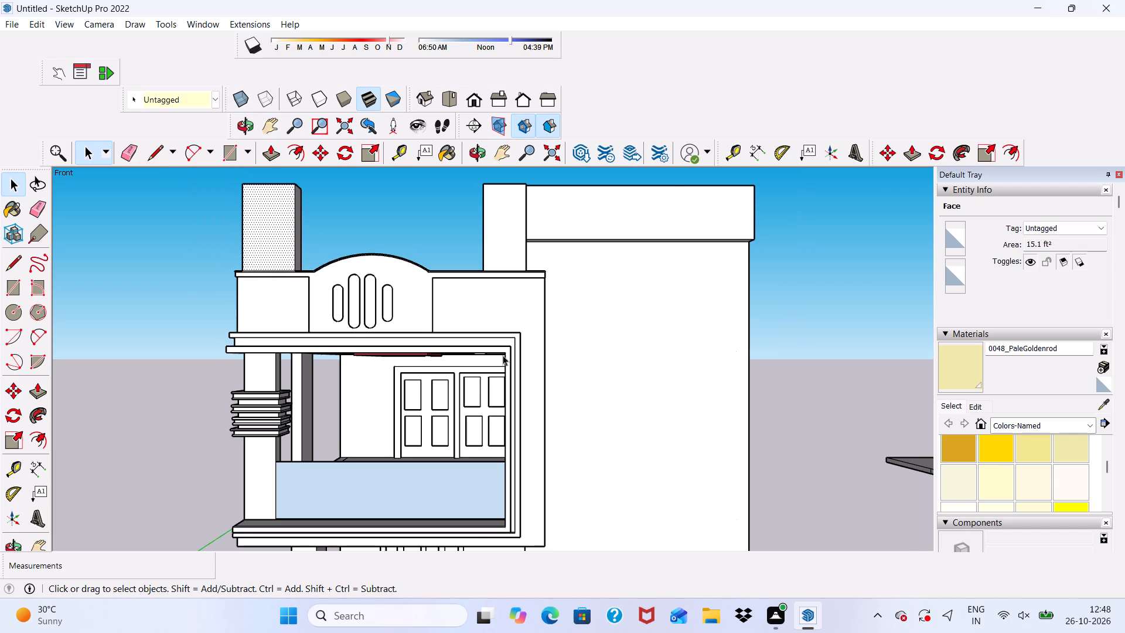
Erase the leftover seam edges on the pillar's outer side, where it meets the projecting top band.
{"action": "middle_click_drag", "start_coordinate": [503, 355], "coordinate": [372, 432]}
{"action": "scroll", "coordinate": [507, 255], "scroll_direction": "up", "scroll_amount": 8}
{"action": "scroll", "coordinate": [444, 305], "scroll_direction": "up", "scroll_amount": 4}
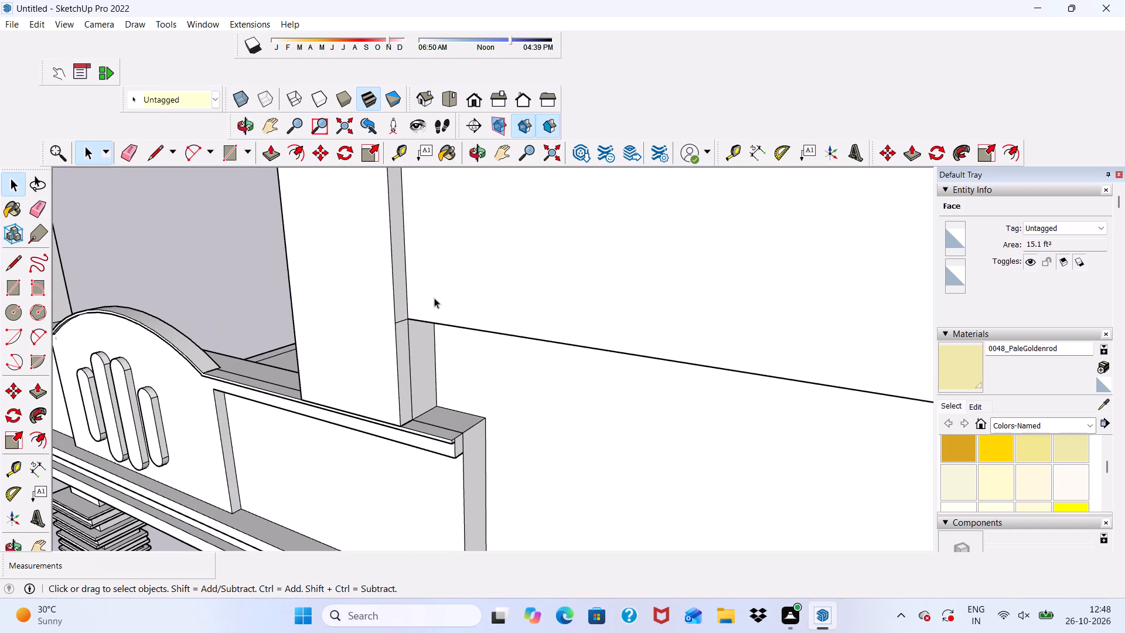
{"action": "left_click", "coordinate": [129, 144]}
{"action": "scroll", "coordinate": [418, 298], "scroll_direction": "up", "scroll_amount": 6}
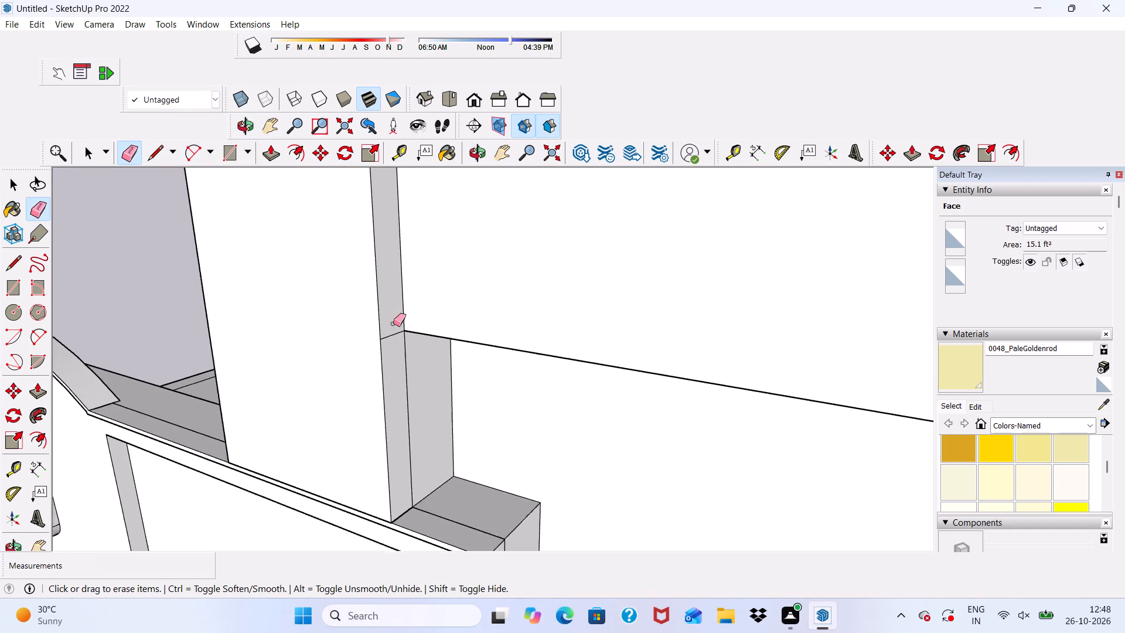
{"action": "scroll", "coordinate": [393, 324], "scroll_direction": "up", "scroll_amount": 1}
{"action": "left_click_drag", "start_coordinate": [390, 333], "coordinate": [416, 393]}
{"action": "scroll", "coordinate": [394, 311], "scroll_direction": "down", "scroll_amount": 18}
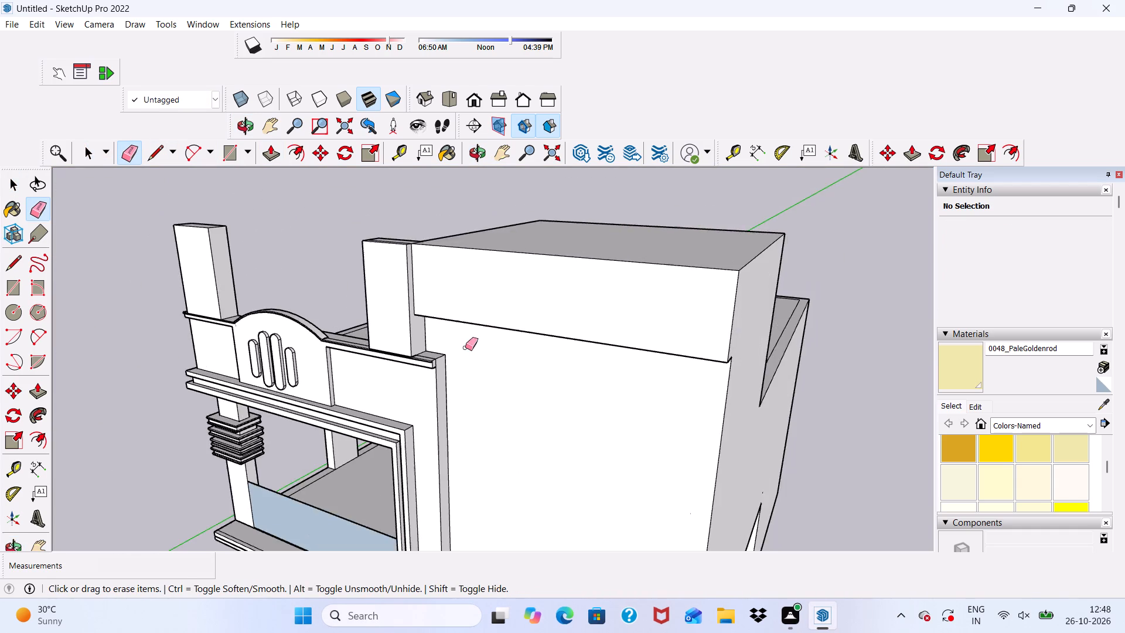
{"action": "middle_click_drag", "start_coordinate": [464, 352], "coordinate": [648, 382]}
{"action": "key", "text": "n"}
{"action": "scroll", "coordinate": [667, 331], "scroll_direction": "up", "scroll_amount": 2}
{"action": "scroll", "coordinate": [642, 317], "scroll_direction": "down", "scroll_amount": 2}
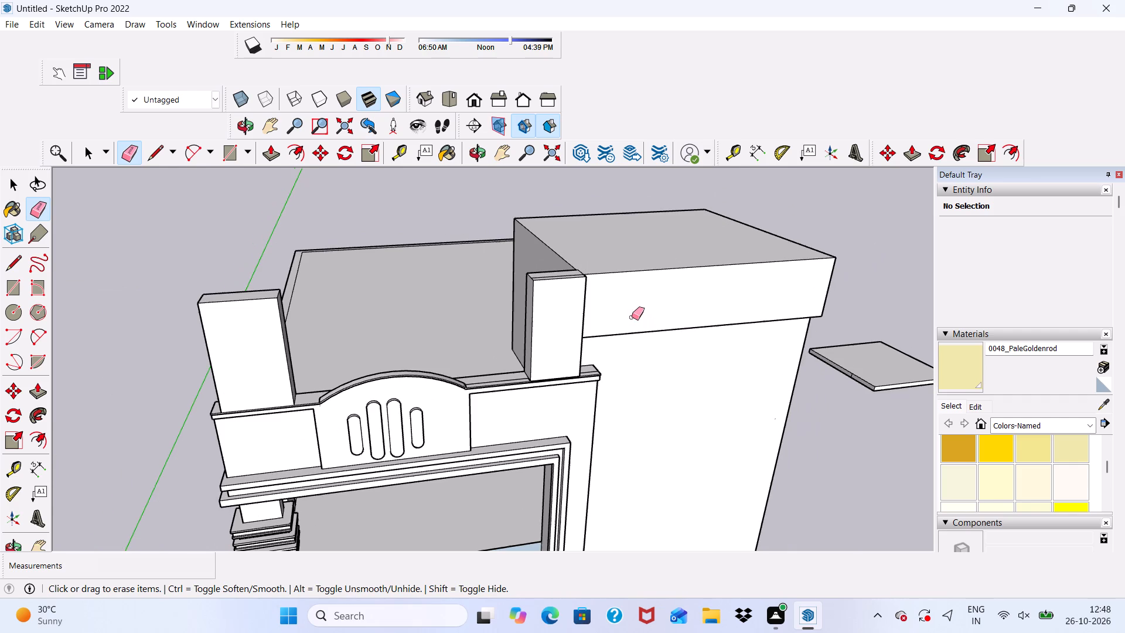
{"action": "scroll", "coordinate": [632, 317], "scroll_direction": "down", "scroll_amount": 1}
{"action": "middle_click", "coordinate": [626, 317]}
{"action": "key", "text": "space"}
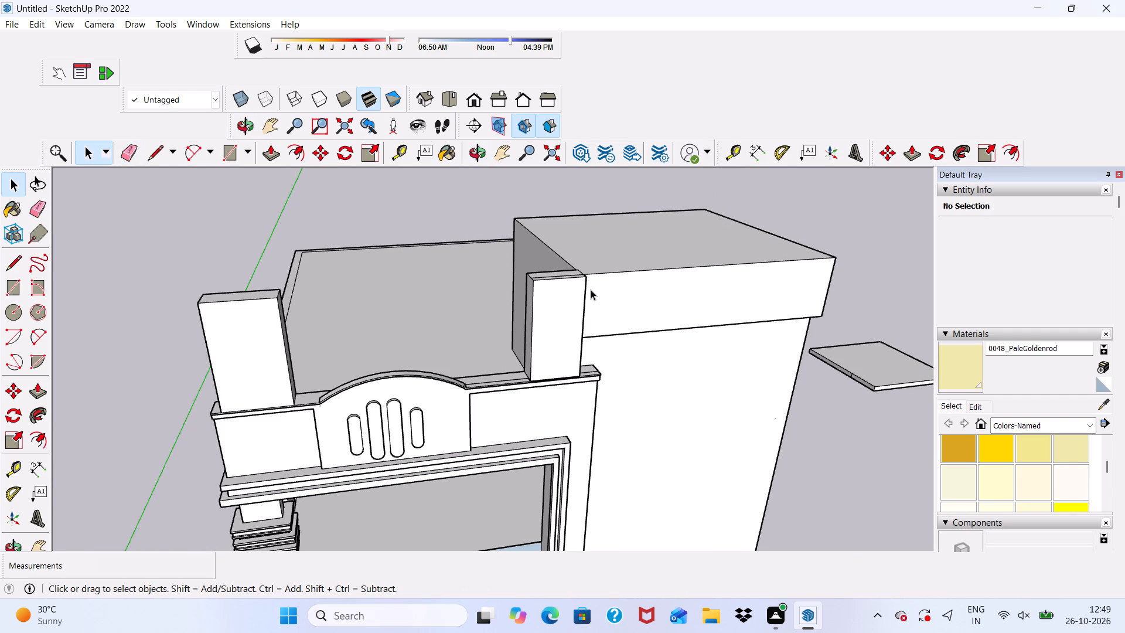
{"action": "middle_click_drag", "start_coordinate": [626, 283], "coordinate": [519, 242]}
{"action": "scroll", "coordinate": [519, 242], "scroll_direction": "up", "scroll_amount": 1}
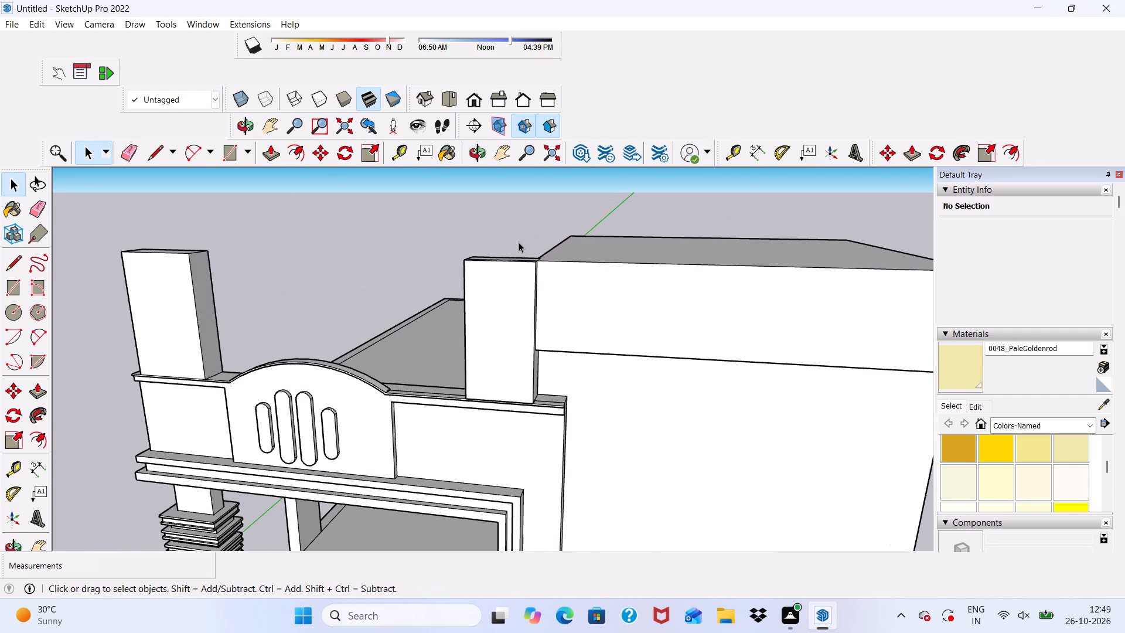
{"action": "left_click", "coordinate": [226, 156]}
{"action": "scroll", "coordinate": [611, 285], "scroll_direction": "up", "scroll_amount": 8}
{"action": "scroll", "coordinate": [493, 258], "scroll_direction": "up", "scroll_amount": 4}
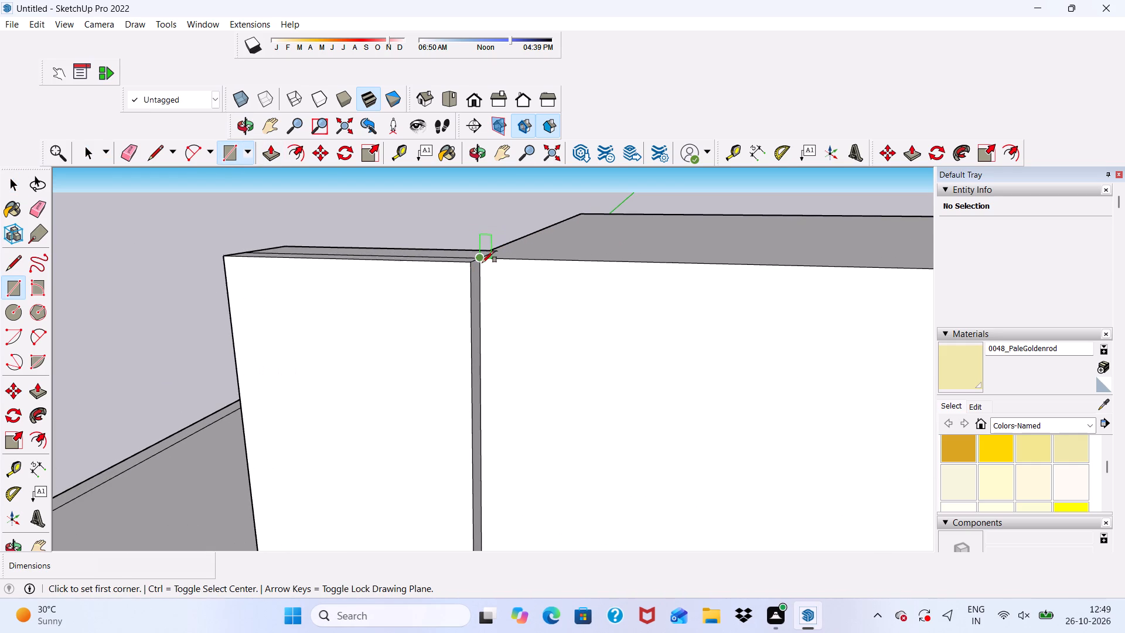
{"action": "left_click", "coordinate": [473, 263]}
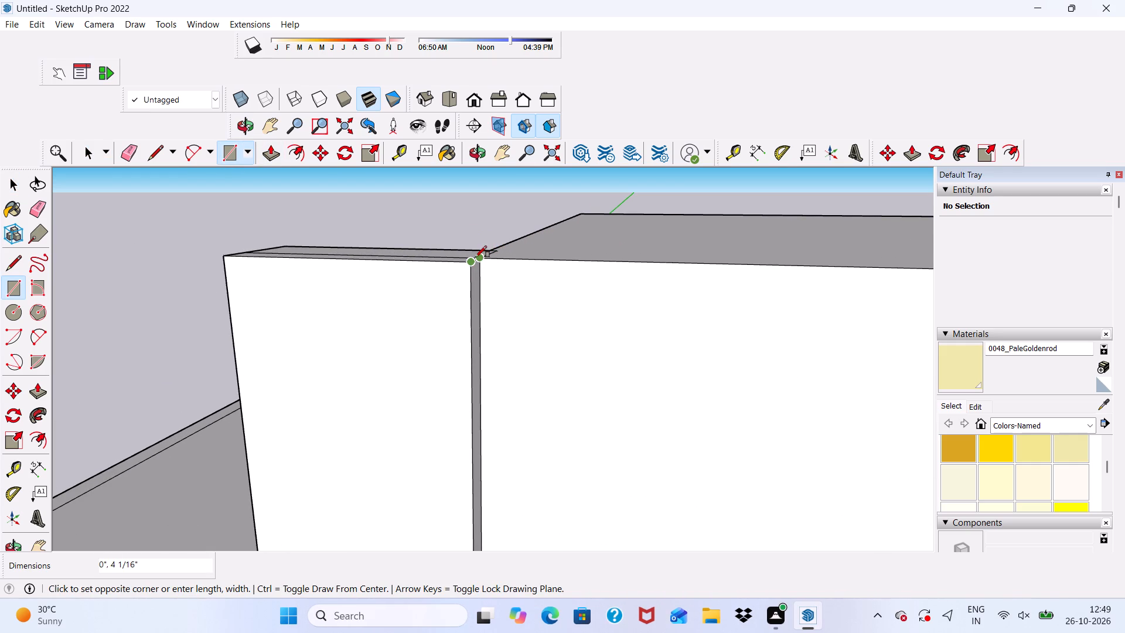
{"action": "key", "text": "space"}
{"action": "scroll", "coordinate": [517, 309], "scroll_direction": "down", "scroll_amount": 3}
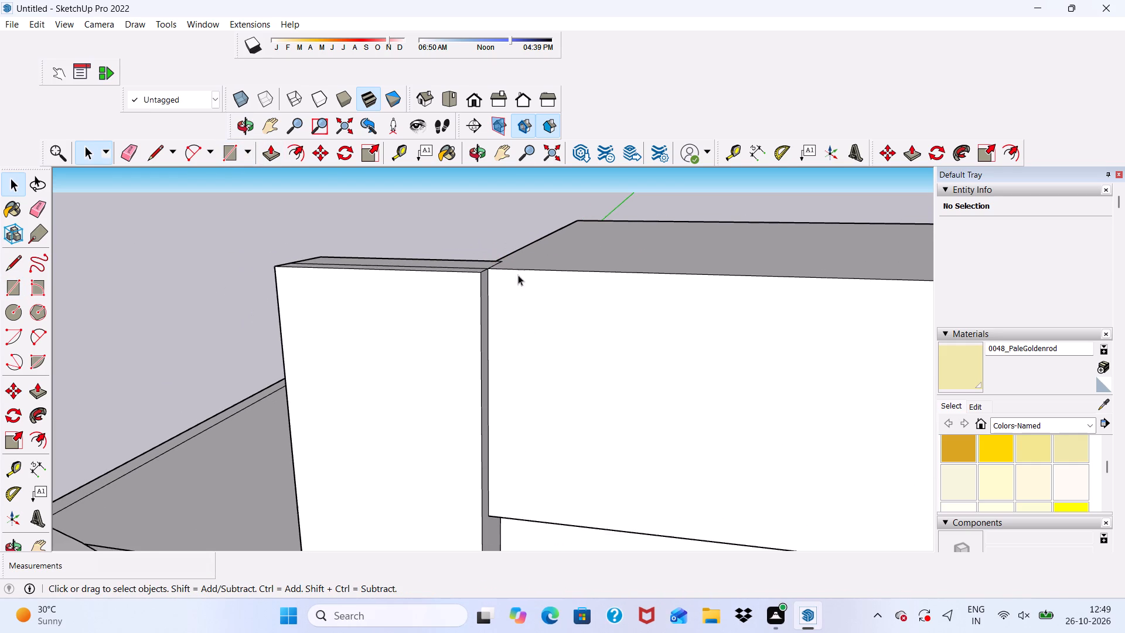
Push/Pull the projecting top band's front face back about 6 5/16", beside the pillar.
{"action": "left_click", "coordinate": [553, 345]}
{"action": "left_click", "coordinate": [274, 151]}
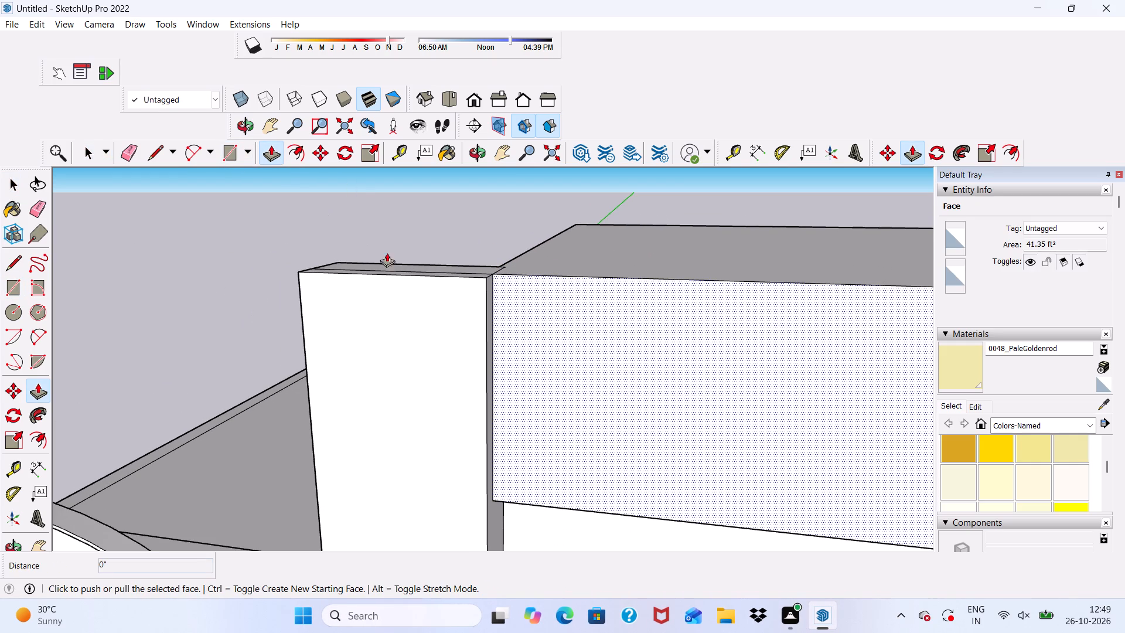
{"action": "left_click_drag", "start_coordinate": [553, 340], "coordinate": [560, 332]}
{"action": "scroll", "coordinate": [405, 310], "scroll_direction": "down", "scroll_amount": 6}
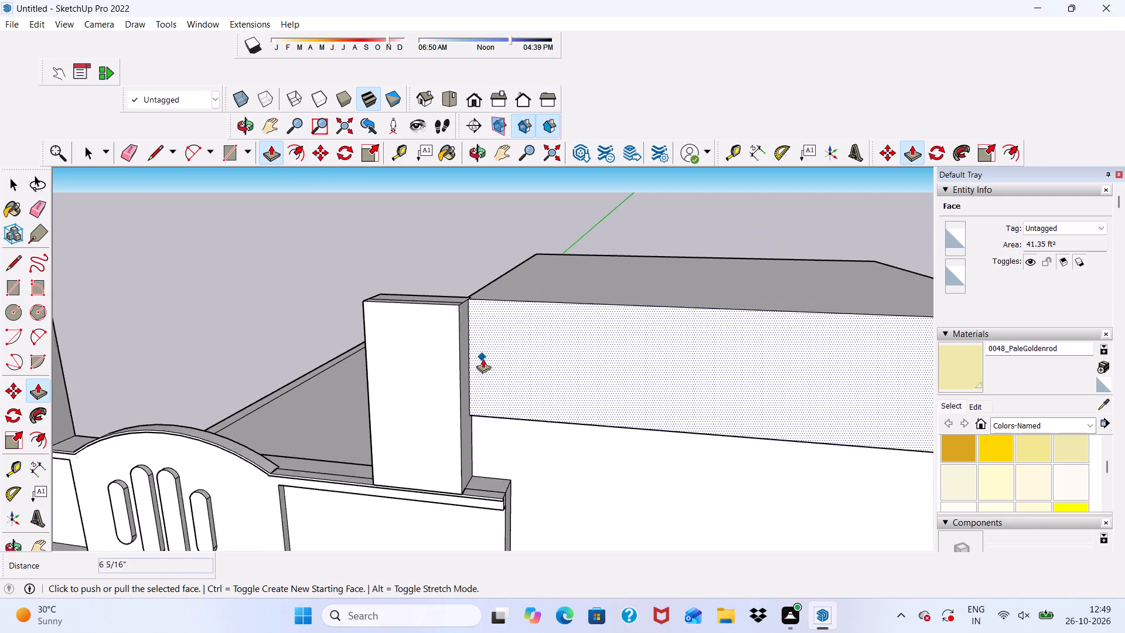
{"action": "scroll", "coordinate": [483, 359], "scroll_direction": "down", "scroll_amount": 1}
{"action": "middle_click_drag", "start_coordinate": [484, 359], "coordinate": [561, 253]}
{"action": "middle_click_drag", "start_coordinate": [572, 278], "coordinate": [401, 438]}
{"action": "left_click_drag", "start_coordinate": [401, 438], "coordinate": [482, 377]}
{"action": "key", "text": "space"}
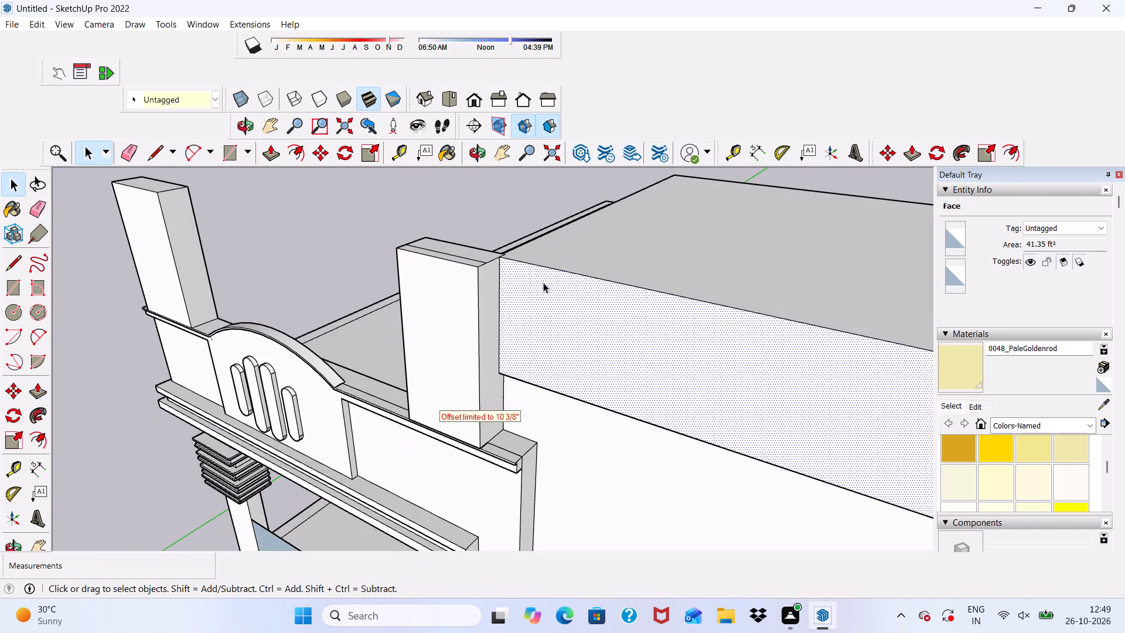
{"action": "key", "text": "space"}
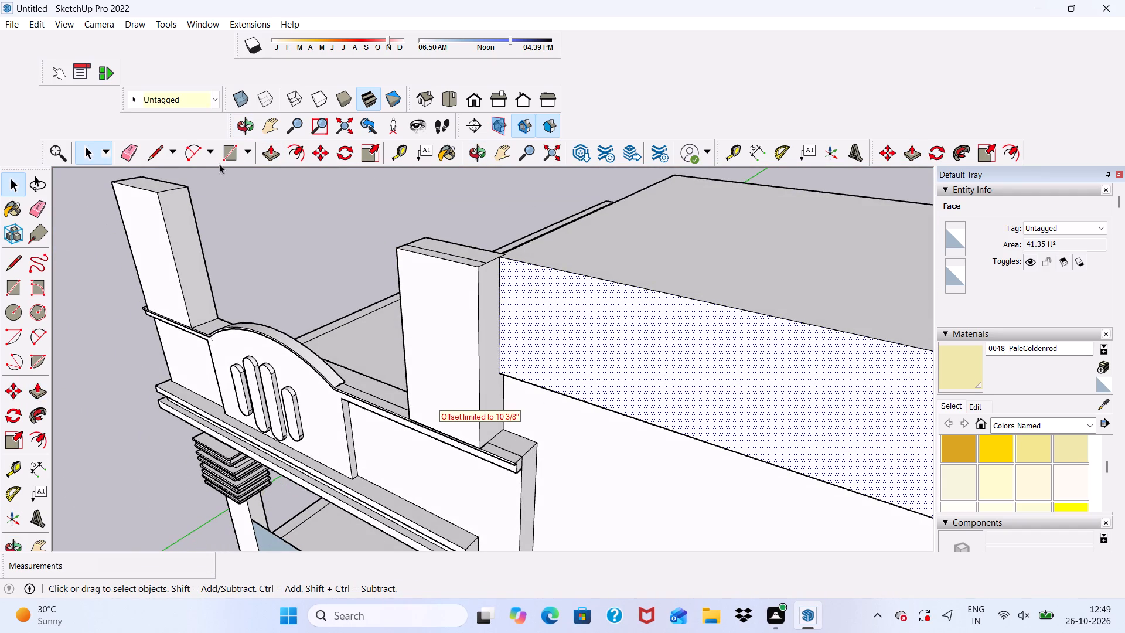
Draw a full-width rectangle about 13' 3" by 8 3/8" along the top of the band's front face.
{"action": "left_click", "coordinate": [227, 155]}
{"action": "scroll", "coordinate": [536, 289], "scroll_direction": "up", "scroll_amount": 2}
{"action": "left_click", "coordinate": [236, 149]}
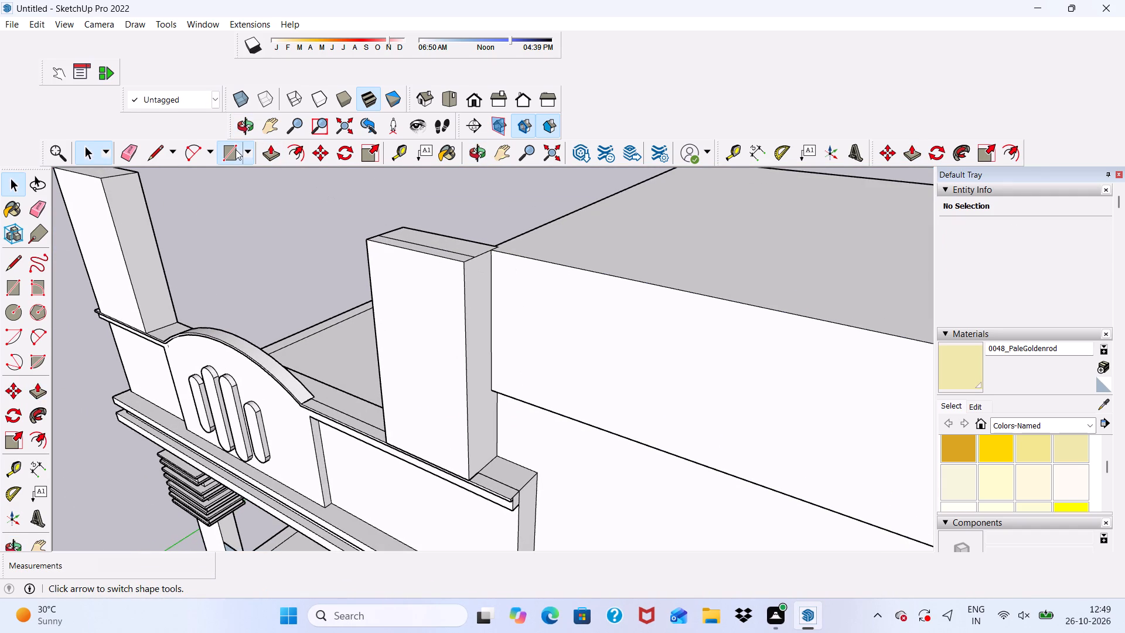
{"action": "left_click", "coordinate": [490, 254]}
{"action": "scroll", "coordinate": [570, 350], "scroll_direction": "down", "scroll_amount": 6}
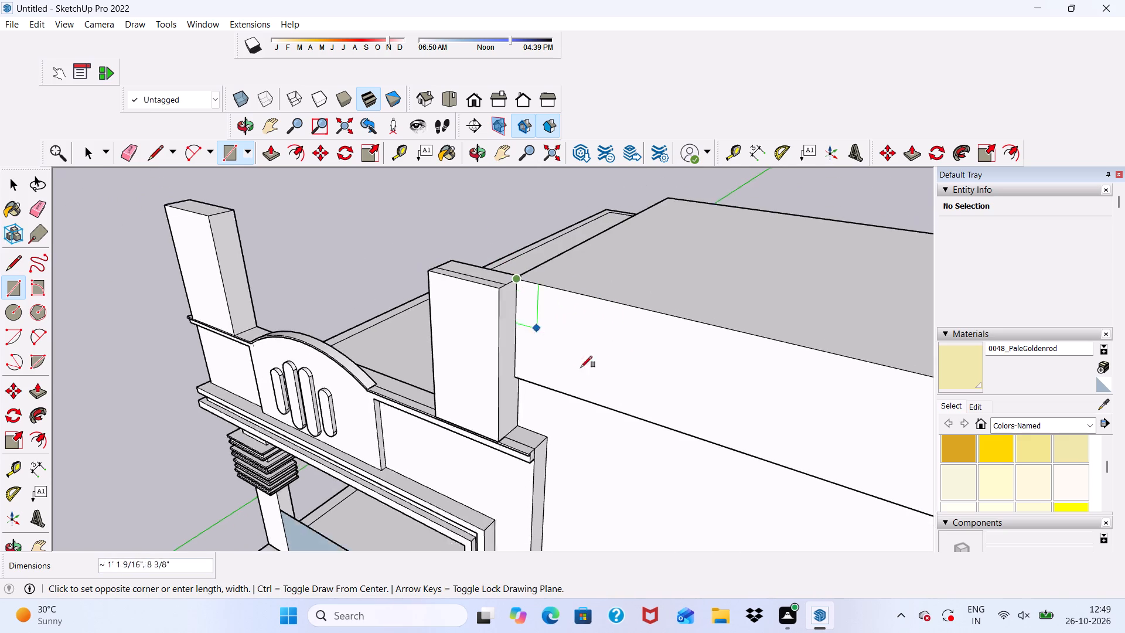
{"action": "scroll", "coordinate": [581, 367], "scroll_direction": "down", "scroll_amount": 5}
{"action": "scroll", "coordinate": [734, 404], "scroll_direction": "down", "scroll_amount": 1}
{"action": "scroll", "coordinate": [767, 408], "scroll_direction": "up", "scroll_amount": 3}
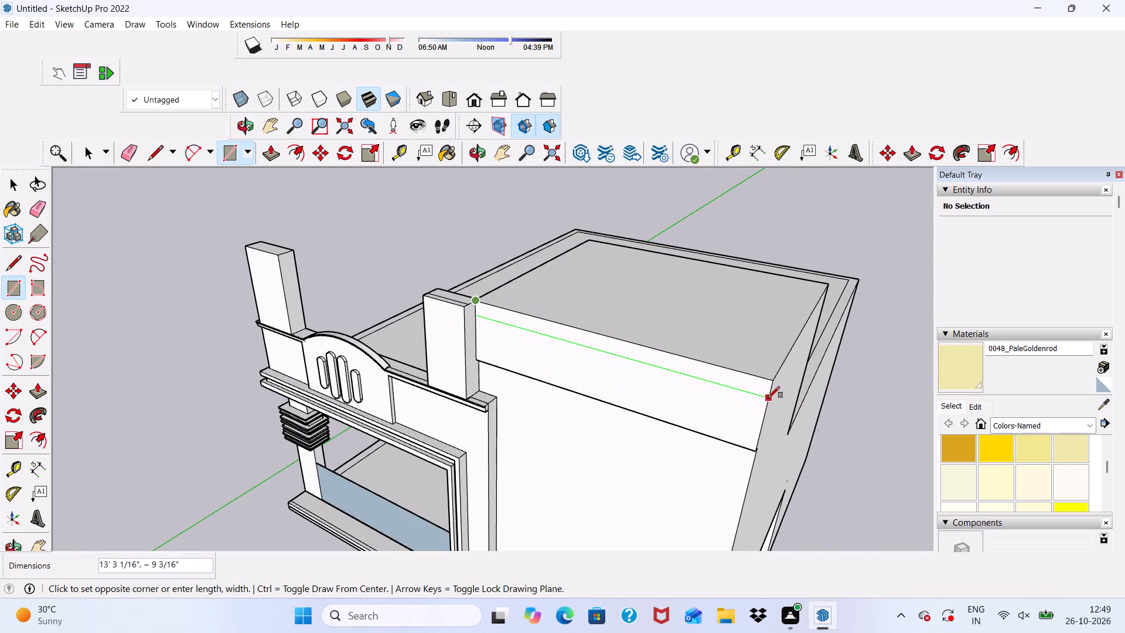
{"action": "left_click", "coordinate": [770, 397]}
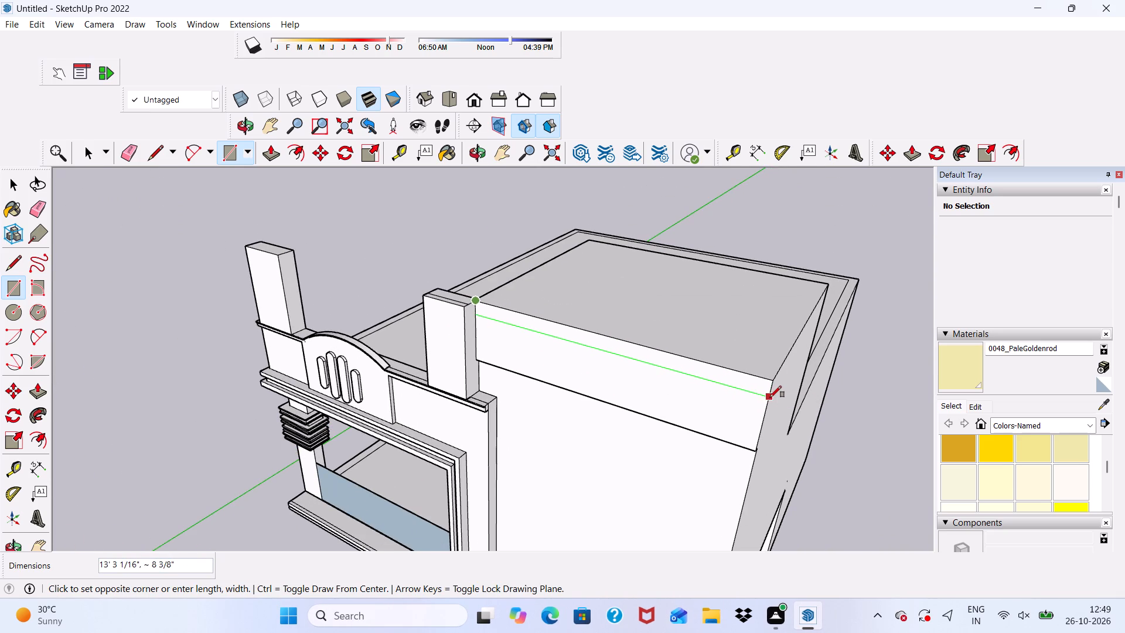
Draw a narrow full-width rectangle about 3" high on the band's front face, a little below the top strip.
{"action": "scroll", "coordinate": [725, 399], "scroll_direction": "down", "scroll_amount": 2}
{"action": "middle_click_drag", "start_coordinate": [710, 403], "coordinate": [771, 285]}
{"action": "scroll", "coordinate": [700, 315], "scroll_direction": "up", "scroll_amount": 6}
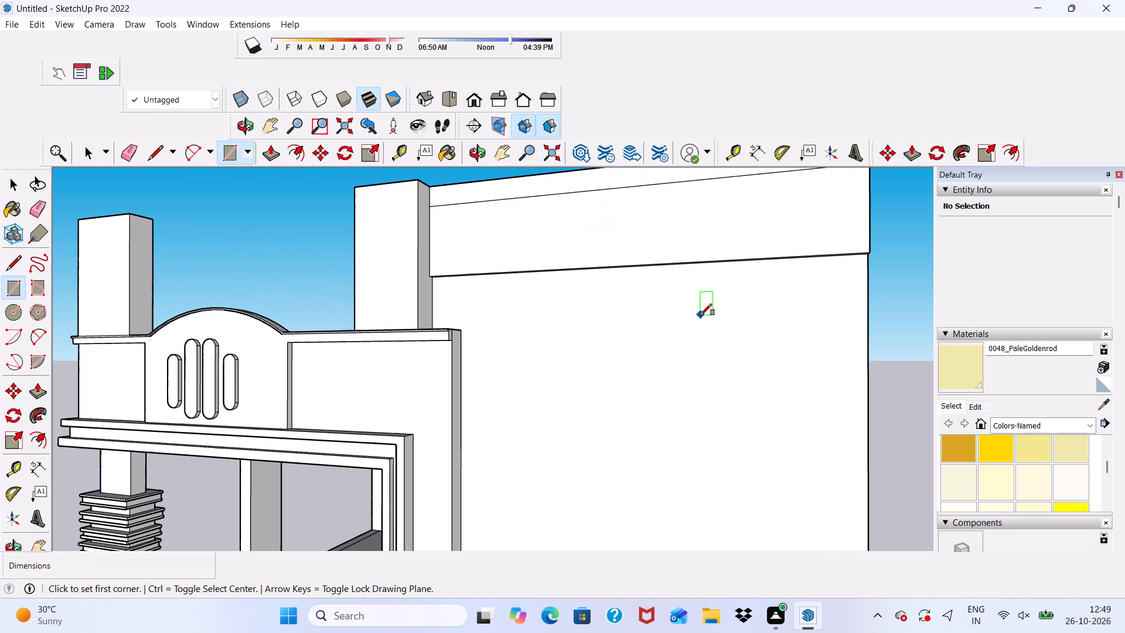
{"action": "scroll", "coordinate": [399, 260], "scroll_direction": "up", "scroll_amount": 7}
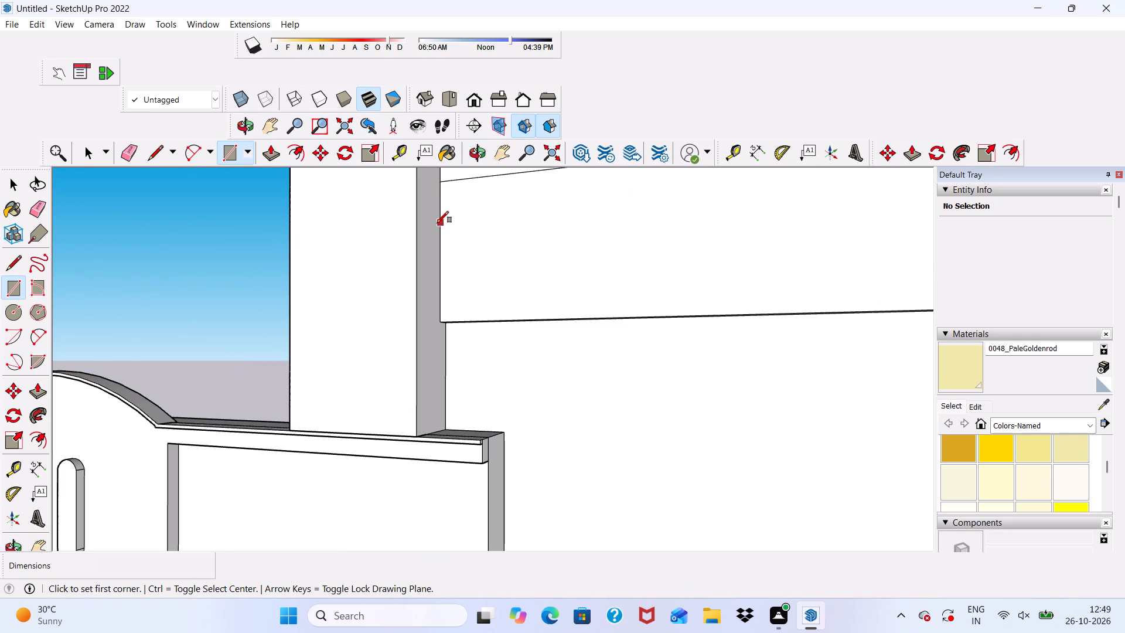
{"action": "left_click", "coordinate": [438, 219]}
{"action": "scroll", "coordinate": [446, 243], "scroll_direction": "down", "scroll_amount": 9}
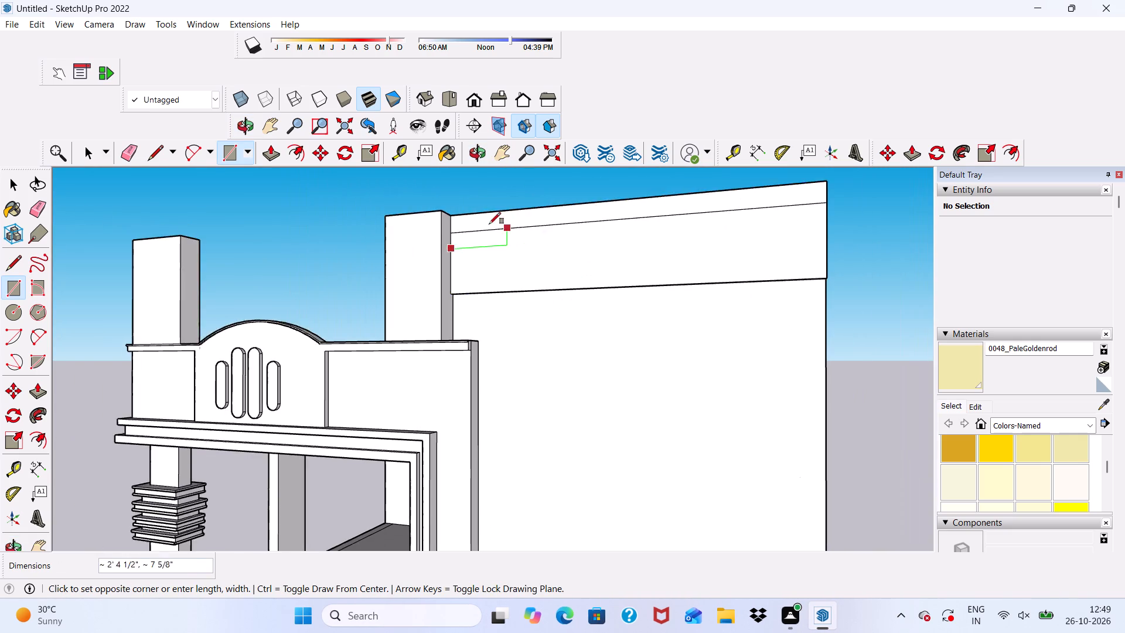
{"action": "scroll", "coordinate": [489, 224], "scroll_direction": "down", "scroll_amount": 2}
{"action": "scroll", "coordinate": [754, 223], "scroll_direction": "up", "scroll_amount": 9}
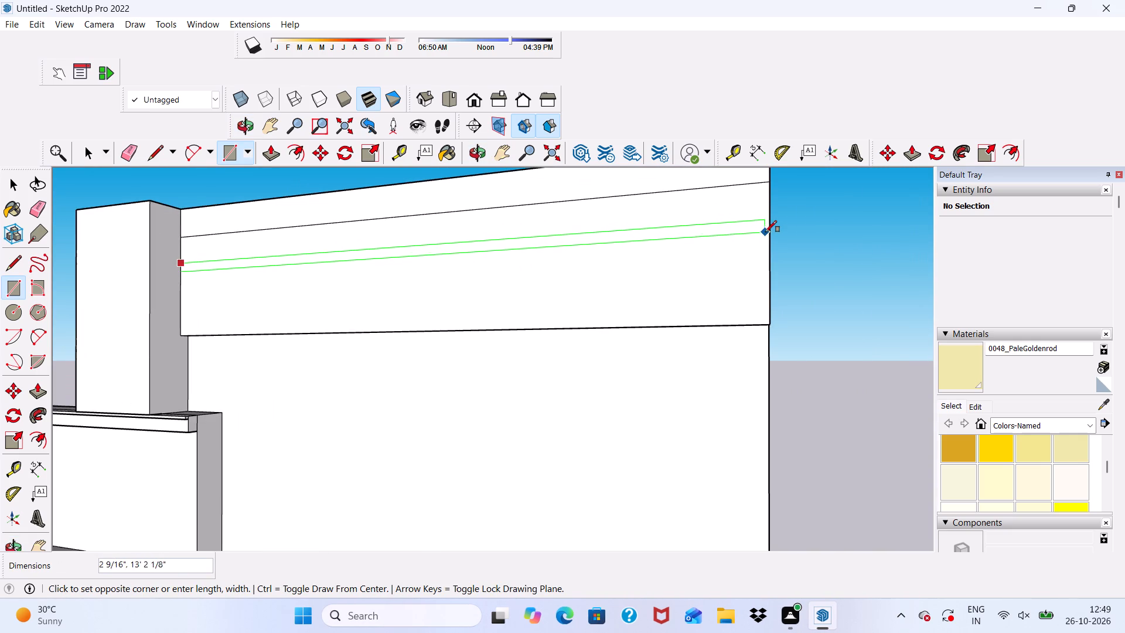
{"action": "left_click", "coordinate": [768, 234]}
Draw another full-width rectangle about 2" high on the band's front face, below the 3" strip.
{"action": "scroll", "coordinate": [730, 245], "scroll_direction": "down", "scroll_amount": 4}
{"action": "scroll", "coordinate": [396, 290], "scroll_direction": "up", "scroll_amount": 1}
{"action": "middle_click_drag", "start_coordinate": [396, 290], "coordinate": [458, 298]}
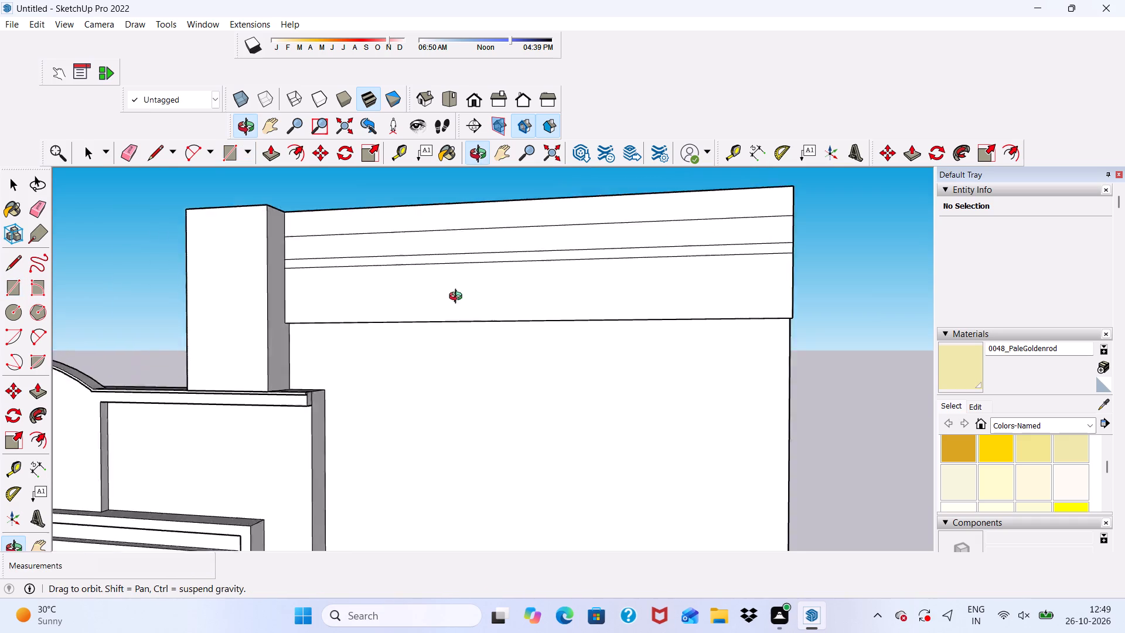
{"action": "middle_click_drag", "start_coordinate": [458, 298], "coordinate": [478, 302]}
{"action": "scroll", "coordinate": [333, 312], "scroll_direction": "up", "scroll_amount": 5}
{"action": "scroll", "coordinate": [277, 264], "scroll_direction": "up", "scroll_amount": 2}
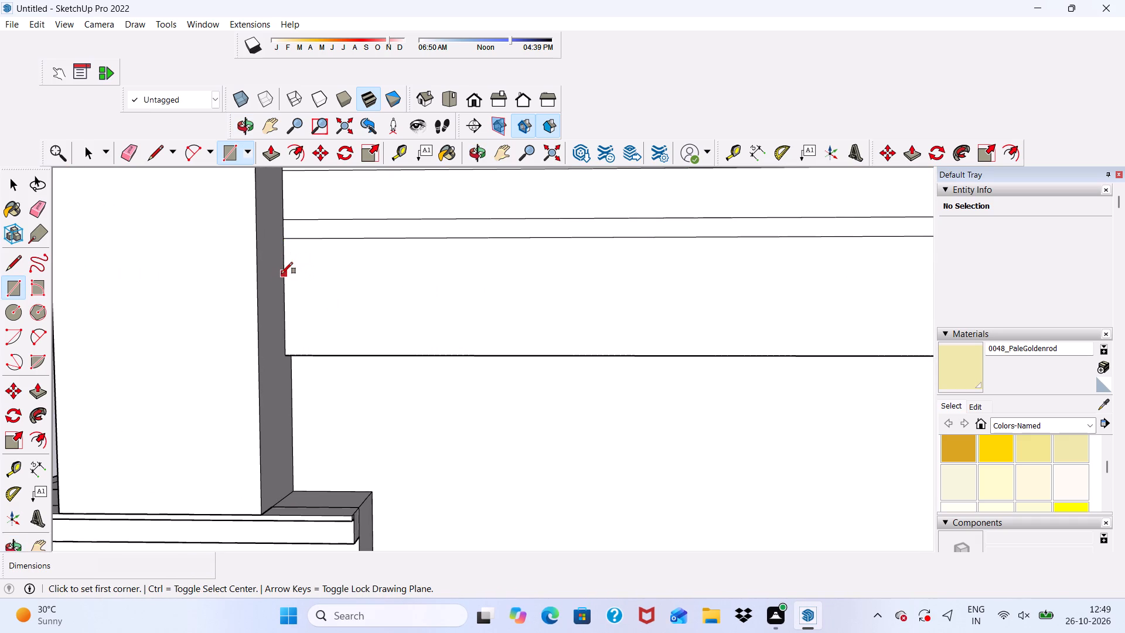
{"action": "left_click", "coordinate": [284, 274]}
{"action": "scroll", "coordinate": [311, 320], "scroll_direction": "down", "scroll_amount": 8}
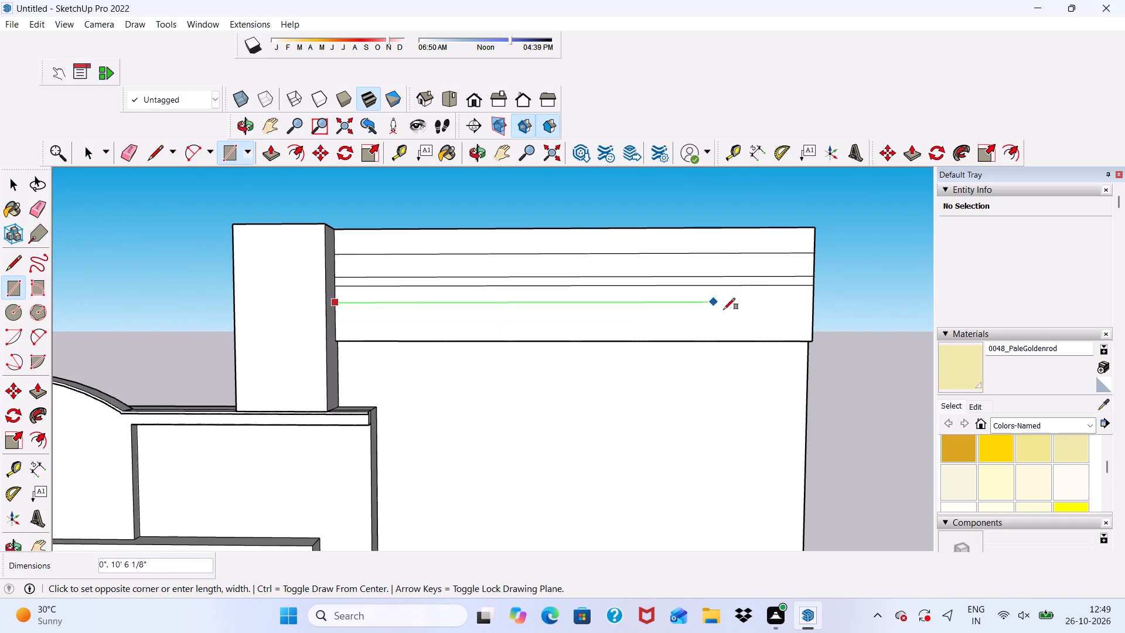
{"action": "scroll", "coordinate": [818, 311], "scroll_direction": "up", "scroll_amount": 4}
{"action": "scroll", "coordinate": [778, 311], "scroll_direction": "down", "scroll_amount": 3}
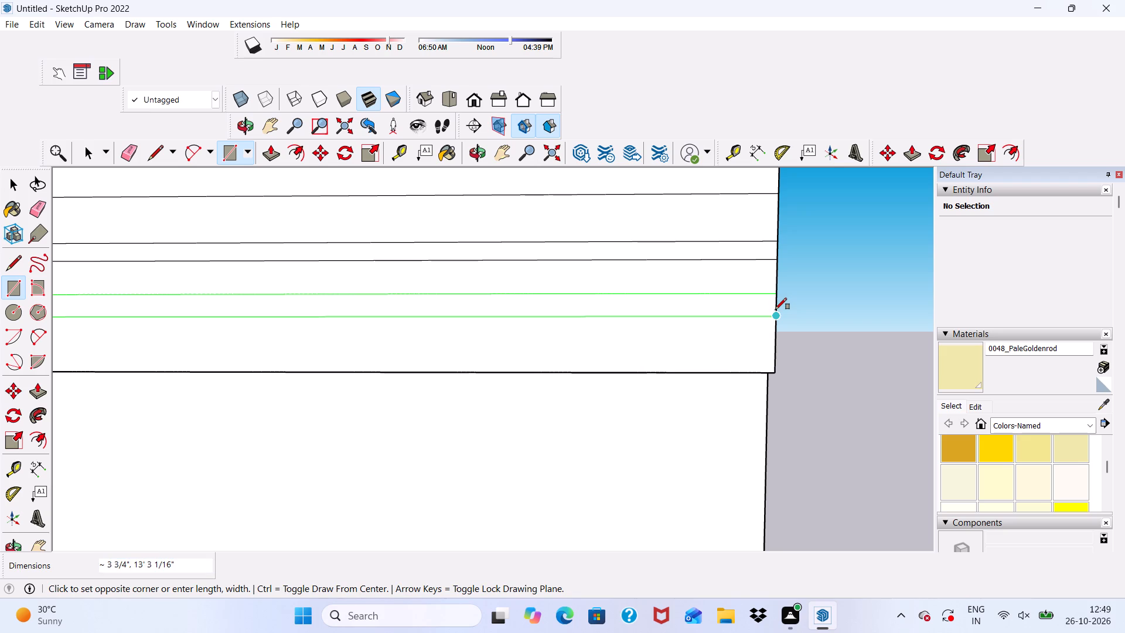
{"action": "scroll", "coordinate": [778, 307], "scroll_direction": "up", "scroll_amount": 5}
{"action": "scroll", "coordinate": [778, 308], "scroll_direction": "down", "scroll_amount": 3}
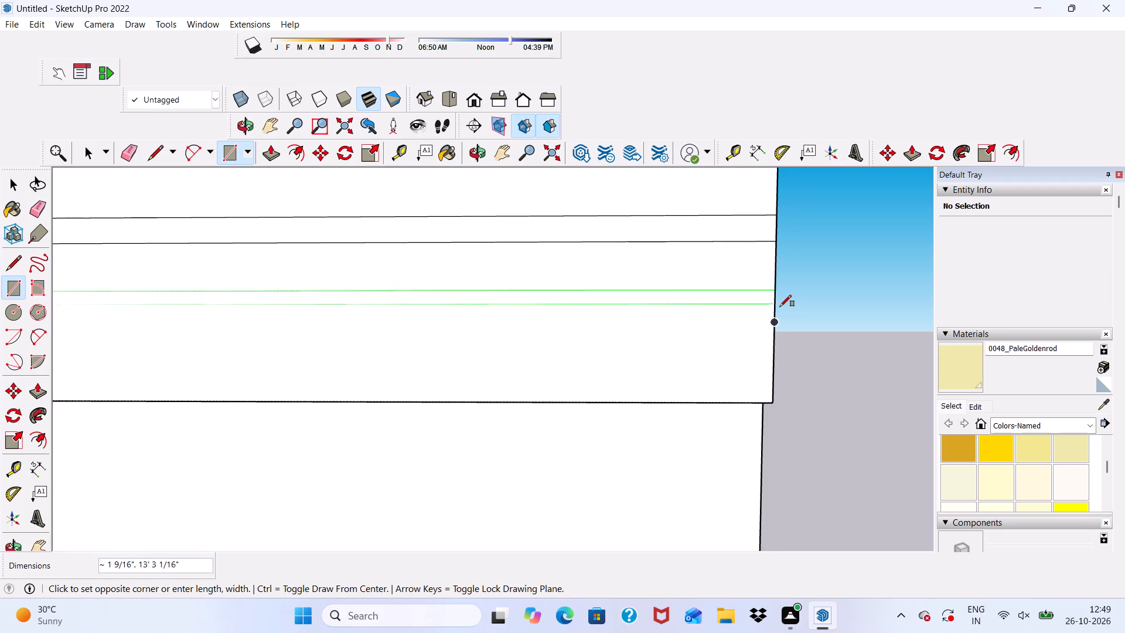
{"action": "left_click", "coordinate": [773, 308]}
{"action": "scroll", "coordinate": [804, 294], "scroll_direction": "down", "scroll_amount": 5}
{"action": "key", "text": "space"}
Copy the 2" strip with its edges straight down to the bottom edge of the band's front face.
{"action": "scroll", "coordinate": [736, 268], "scroll_direction": "up", "scroll_amount": 2}
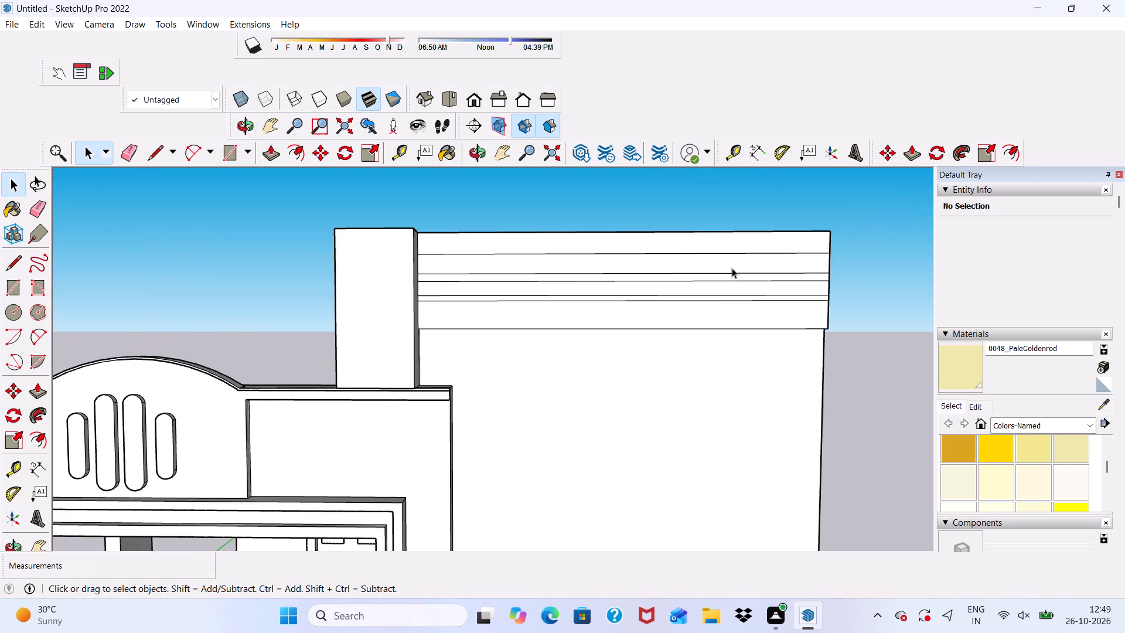
{"action": "scroll", "coordinate": [732, 268], "scroll_direction": "up", "scroll_amount": 11}
{"action": "double_click", "coordinate": [669, 296]}
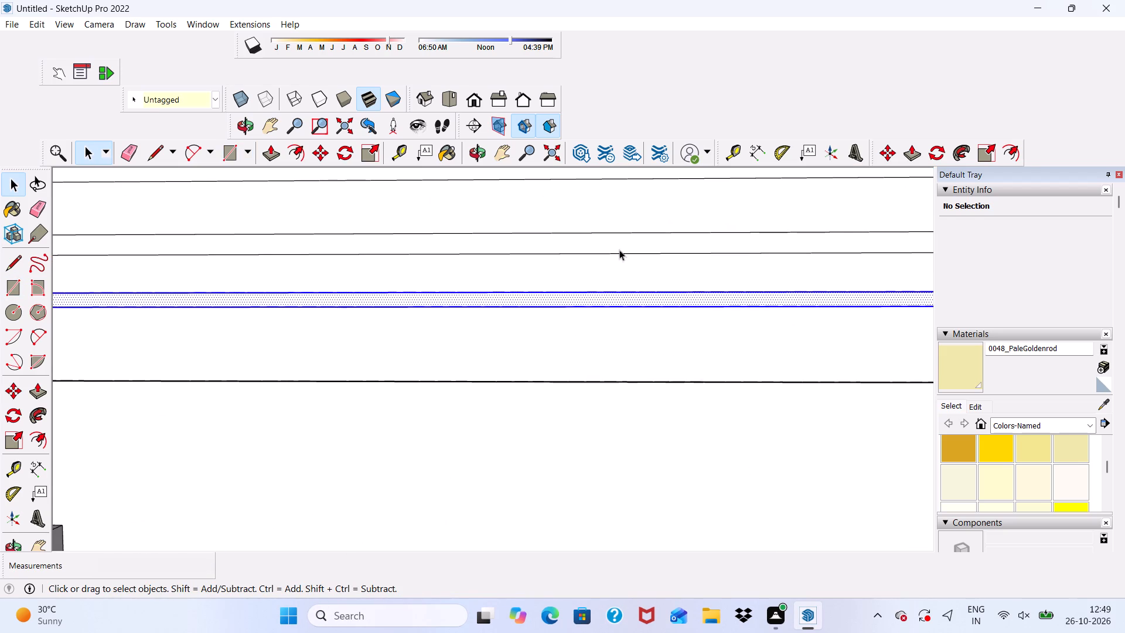
{"action": "left_click", "coordinate": [317, 153]}
{"action": "left_click", "coordinate": [343, 298]}
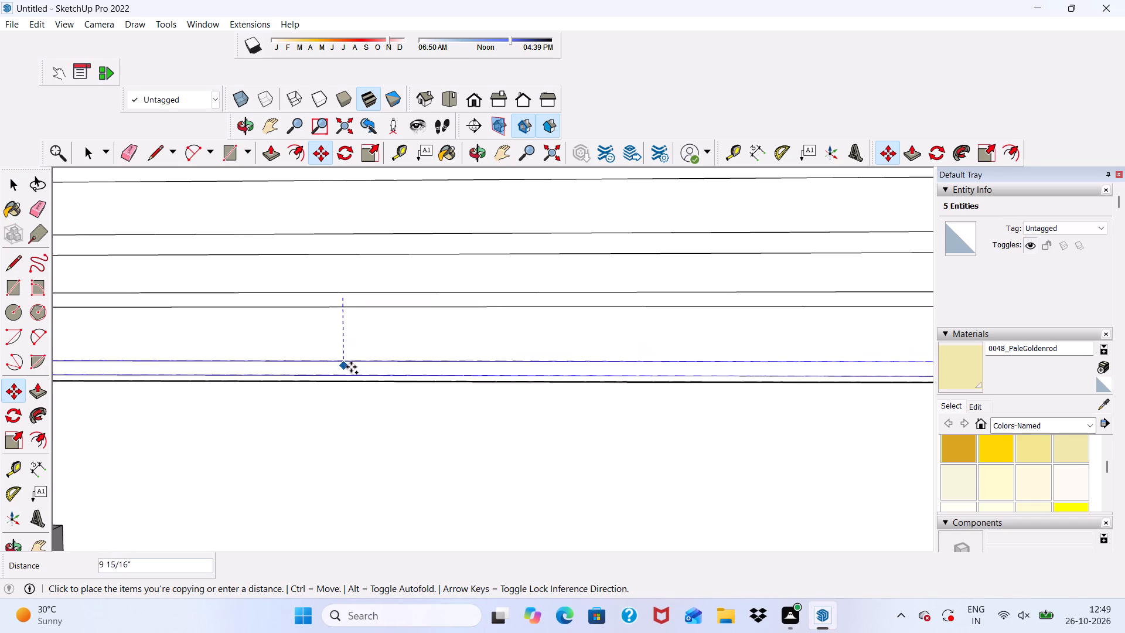
{"action": "left_click", "coordinate": [351, 372]}
{"action": "scroll", "coordinate": [350, 331], "scroll_direction": "down", "scroll_amount": 10}
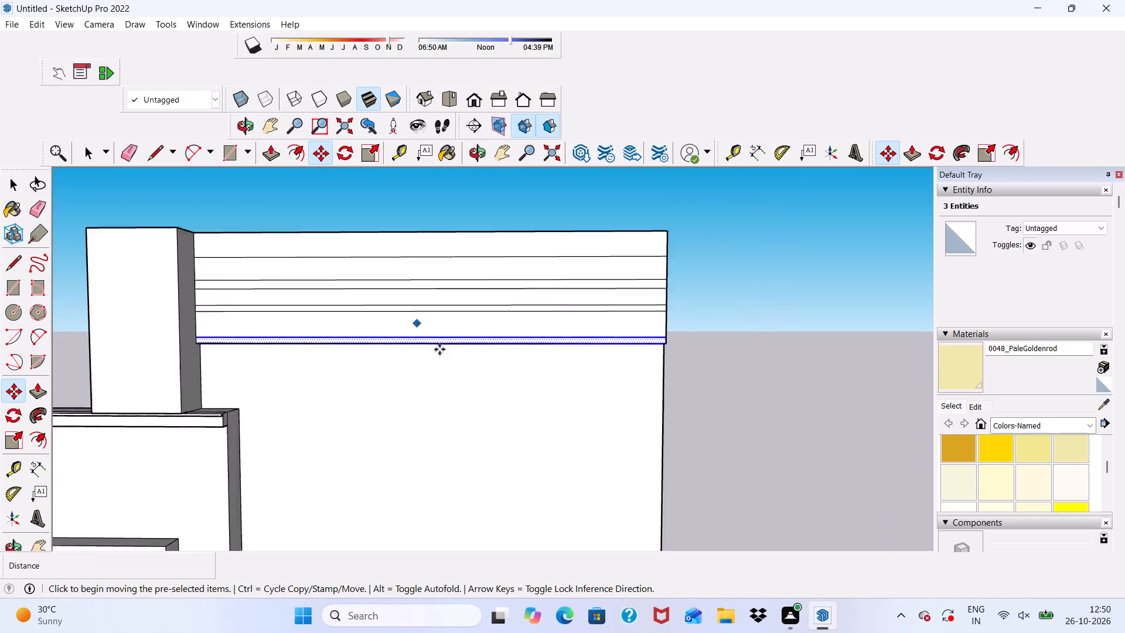
{"action": "key", "text": "space"}
Push/Pull the band's top strip outward 3".
{"action": "scroll", "coordinate": [712, 346], "scroll_direction": "up", "scroll_amount": 1}
{"action": "scroll", "coordinate": [567, 226], "scroll_direction": "up", "scroll_amount": 4}
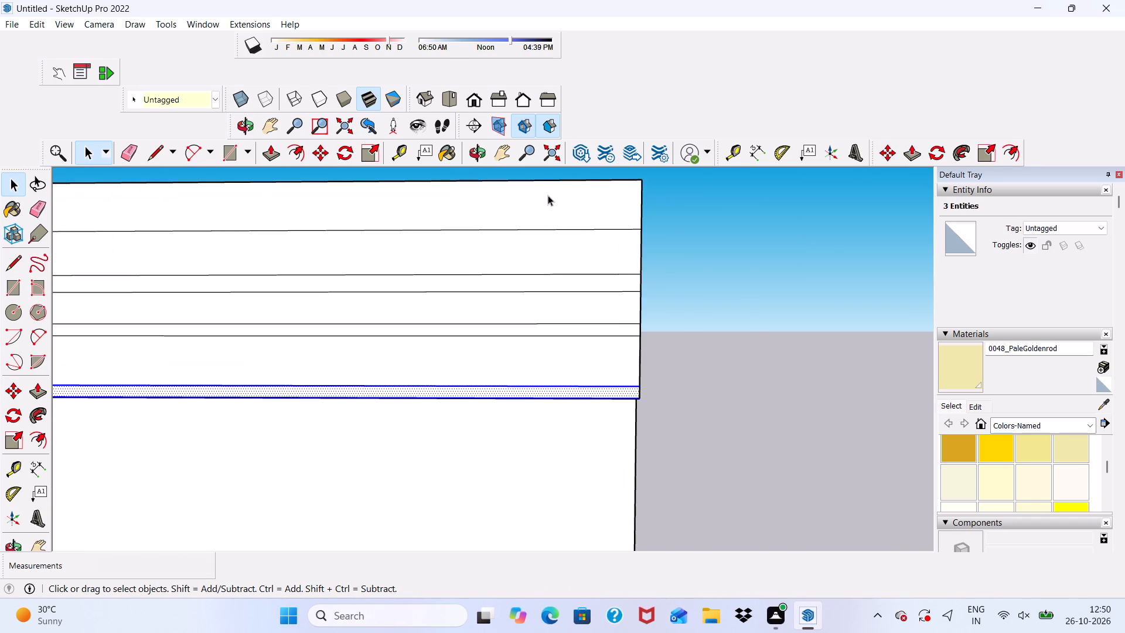
{"action": "left_click", "coordinate": [548, 195]}
{"action": "left_click", "coordinate": [271, 149]}
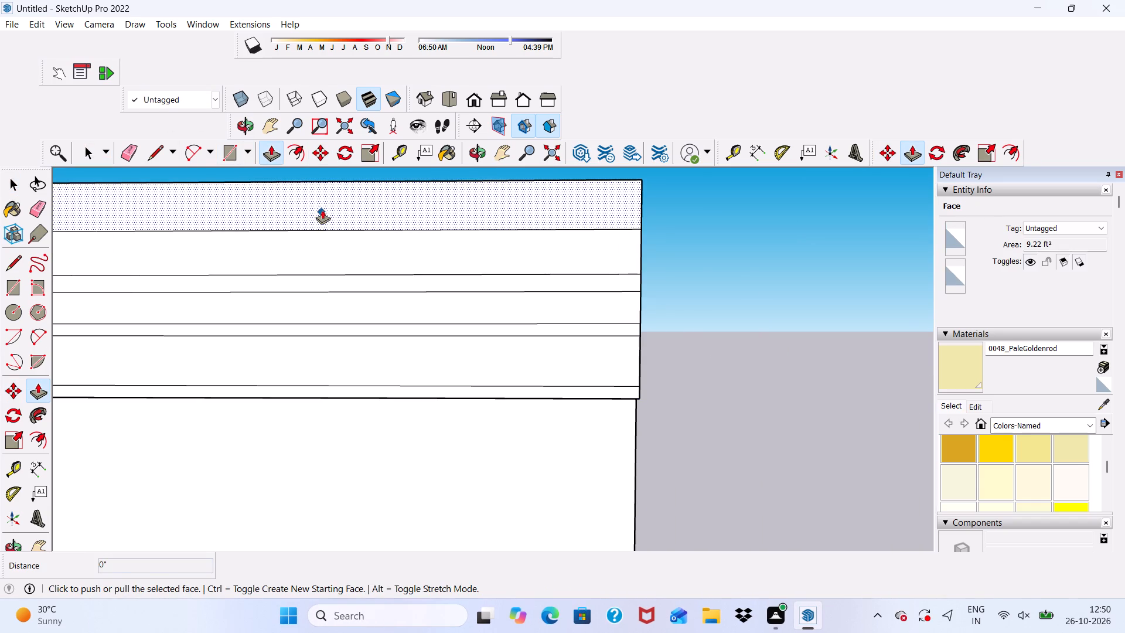
{"action": "left_click", "coordinate": [322, 210]}
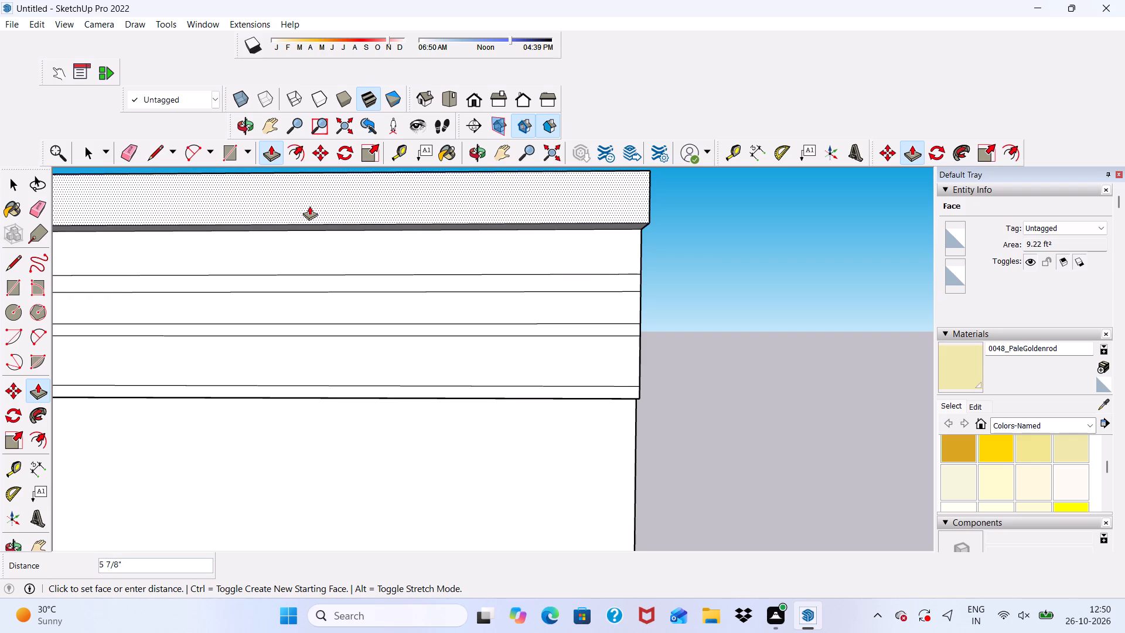
{"action": "type", "text": "3\""}
{"action": "key", "text": "Return"}
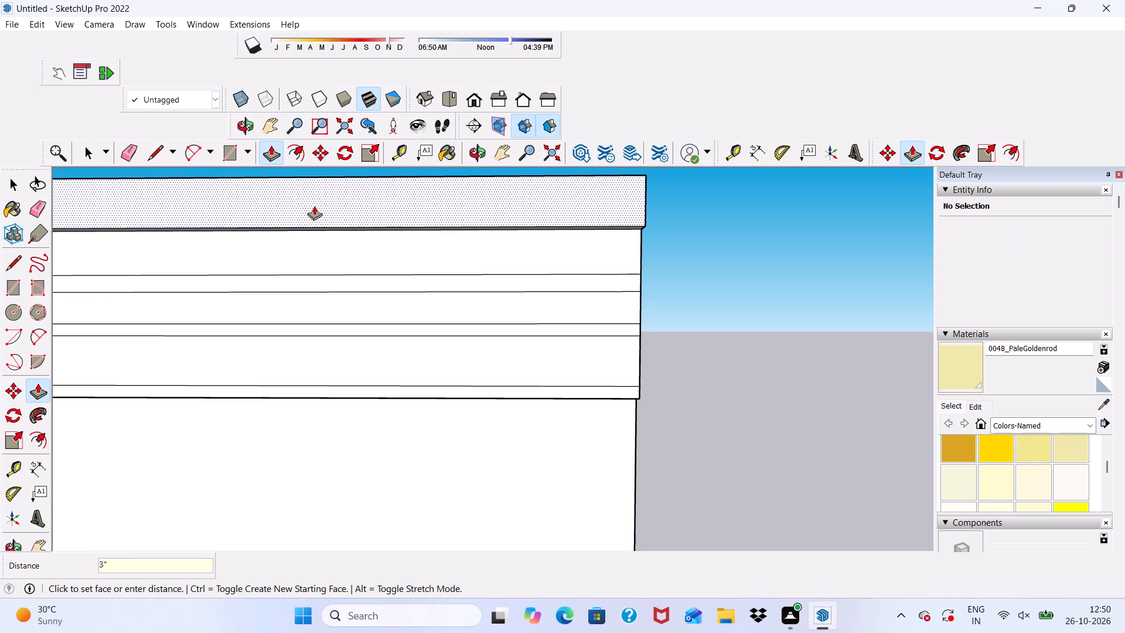
Push/Pull the narrow strip below the top one outward 3", flush with the projecting top strip.
{"action": "scroll", "coordinate": [369, 206], "scroll_direction": "down", "scroll_amount": 9}
{"action": "middle_click_drag", "start_coordinate": [401, 272], "coordinate": [337, 318]}
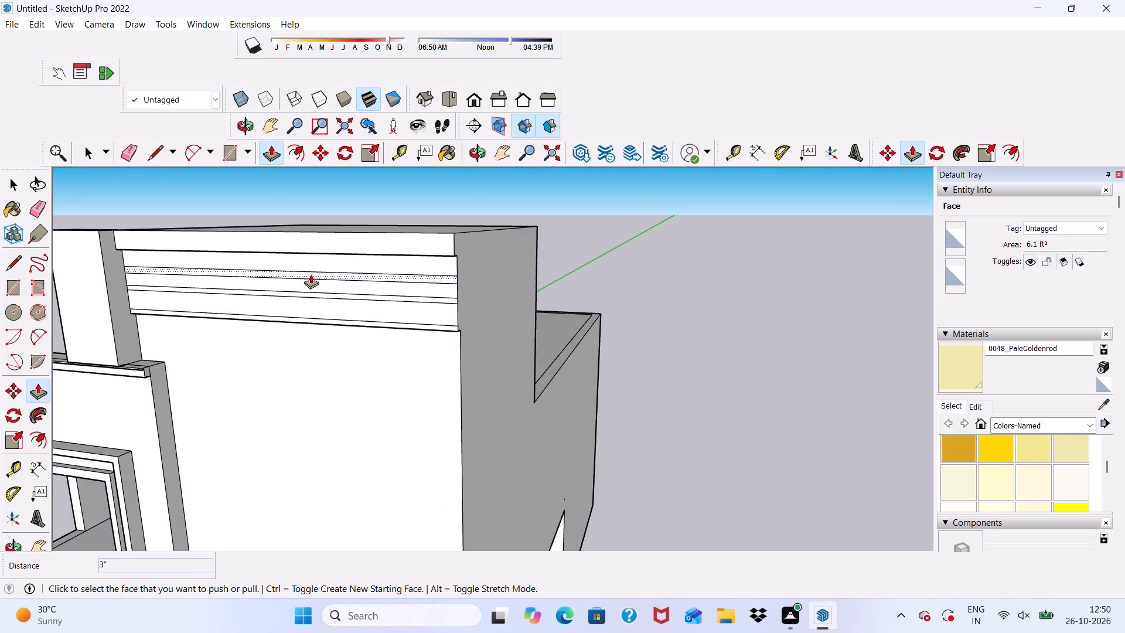
{"action": "scroll", "coordinate": [311, 273], "scroll_direction": "up", "scroll_amount": 9}
{"action": "left_click", "coordinate": [316, 275]}
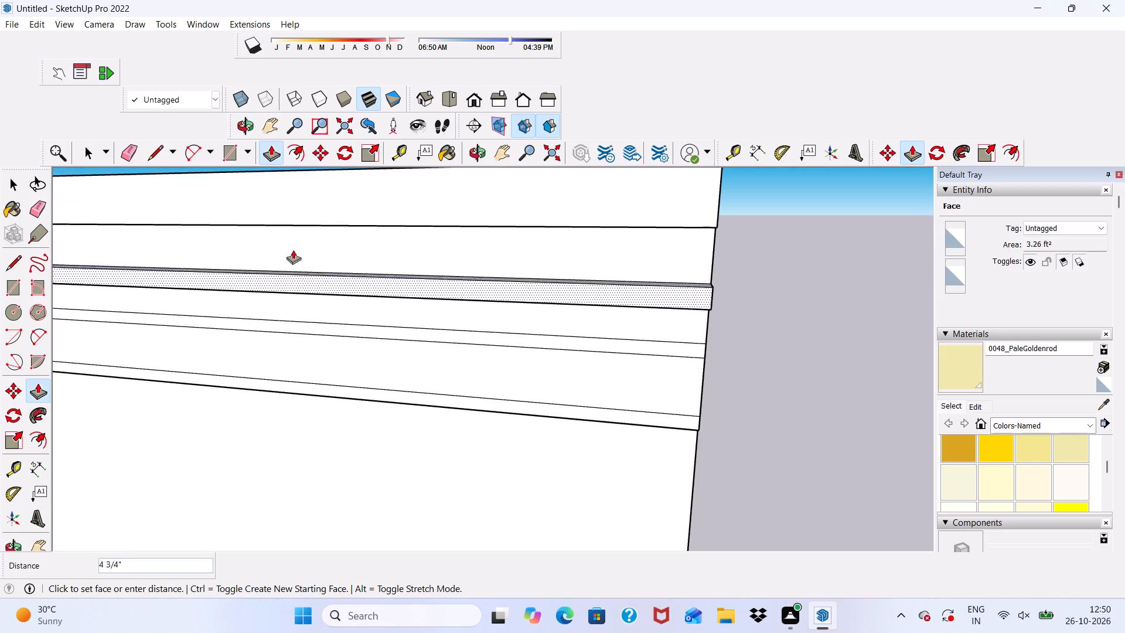
{"action": "left_click", "coordinate": [283, 224]}
Push/Pull the next narrow strip down on the band's front face outward.
{"action": "scroll", "coordinate": [319, 267], "scroll_direction": "down", "scroll_amount": 2}
{"action": "scroll", "coordinate": [339, 318], "scroll_direction": "up", "scroll_amount": 8}
{"action": "scroll", "coordinate": [337, 318], "scroll_direction": "down", "scroll_amount": 3}
{"action": "middle_click_drag", "start_coordinate": [343, 332], "coordinate": [282, 354]}
{"action": "scroll", "coordinate": [308, 339], "scroll_direction": "up", "scroll_amount": 1}
{"action": "scroll", "coordinate": [328, 291], "scroll_direction": "down", "scroll_amount": 12}
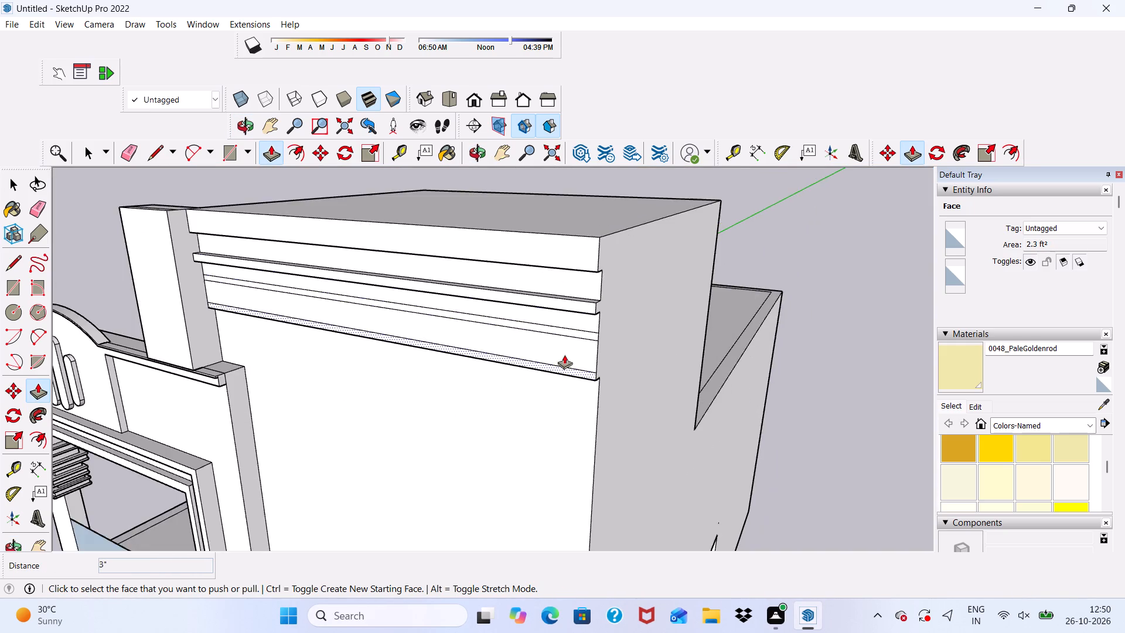
{"action": "middle_click_drag", "start_coordinate": [499, 338], "coordinate": [659, 319]}
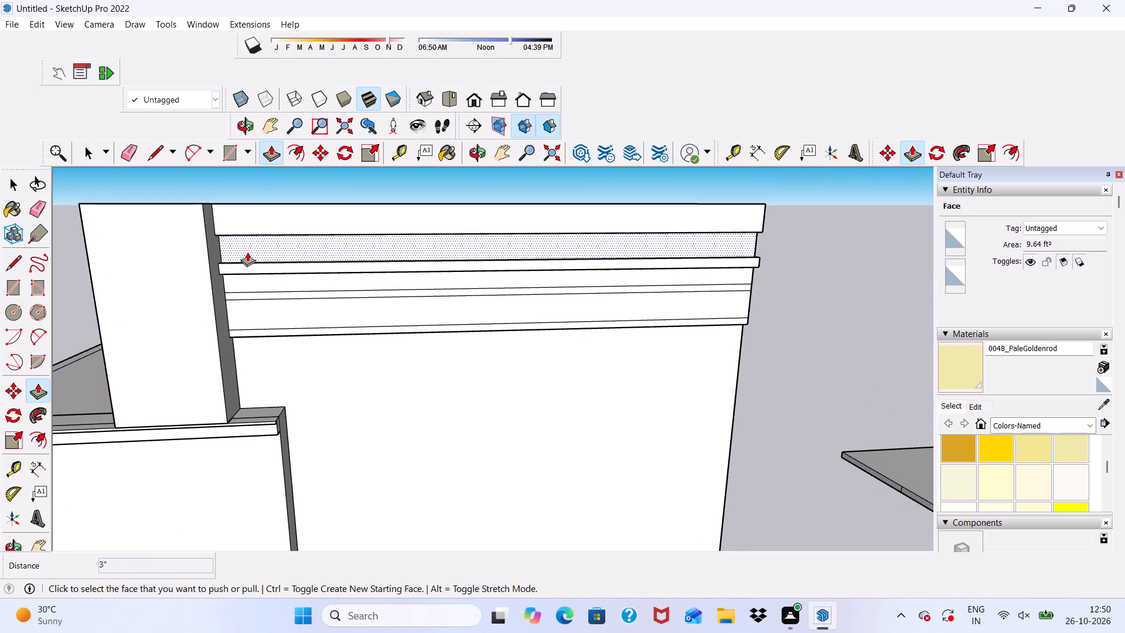
{"action": "scroll", "coordinate": [245, 251], "scroll_direction": "up", "scroll_amount": 5}
{"action": "scroll", "coordinate": [227, 328], "scroll_direction": "up", "scroll_amount": 4}
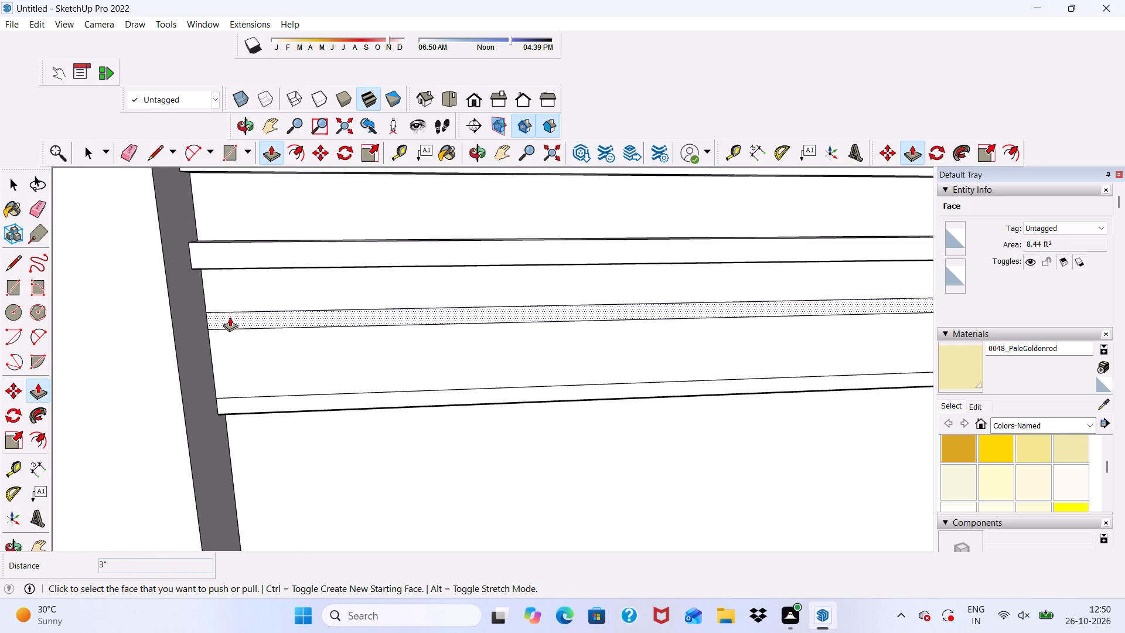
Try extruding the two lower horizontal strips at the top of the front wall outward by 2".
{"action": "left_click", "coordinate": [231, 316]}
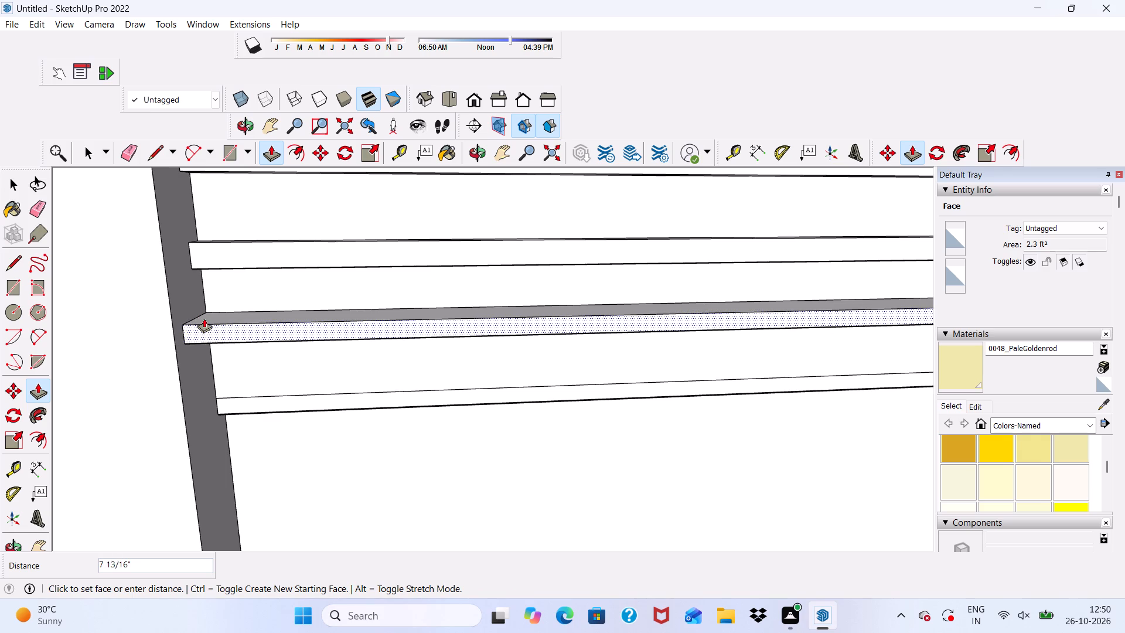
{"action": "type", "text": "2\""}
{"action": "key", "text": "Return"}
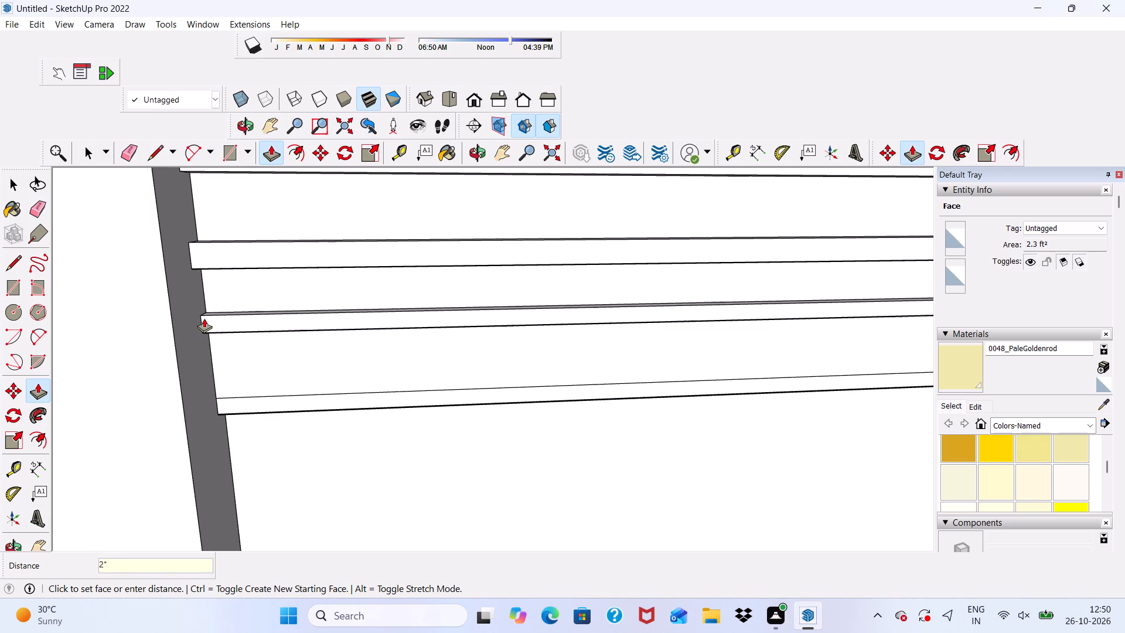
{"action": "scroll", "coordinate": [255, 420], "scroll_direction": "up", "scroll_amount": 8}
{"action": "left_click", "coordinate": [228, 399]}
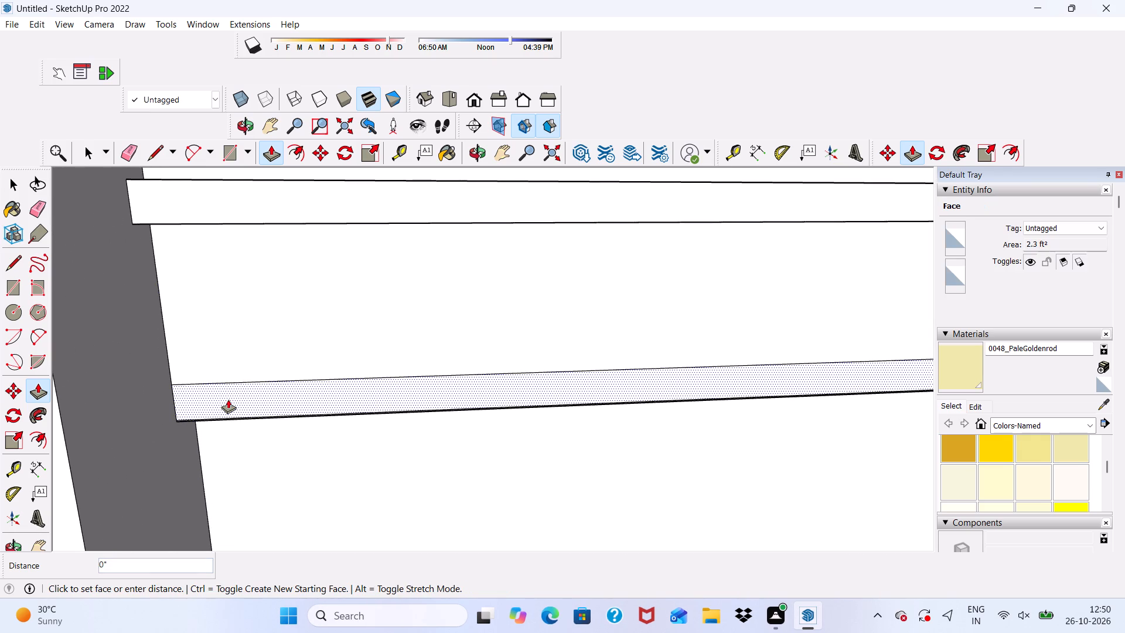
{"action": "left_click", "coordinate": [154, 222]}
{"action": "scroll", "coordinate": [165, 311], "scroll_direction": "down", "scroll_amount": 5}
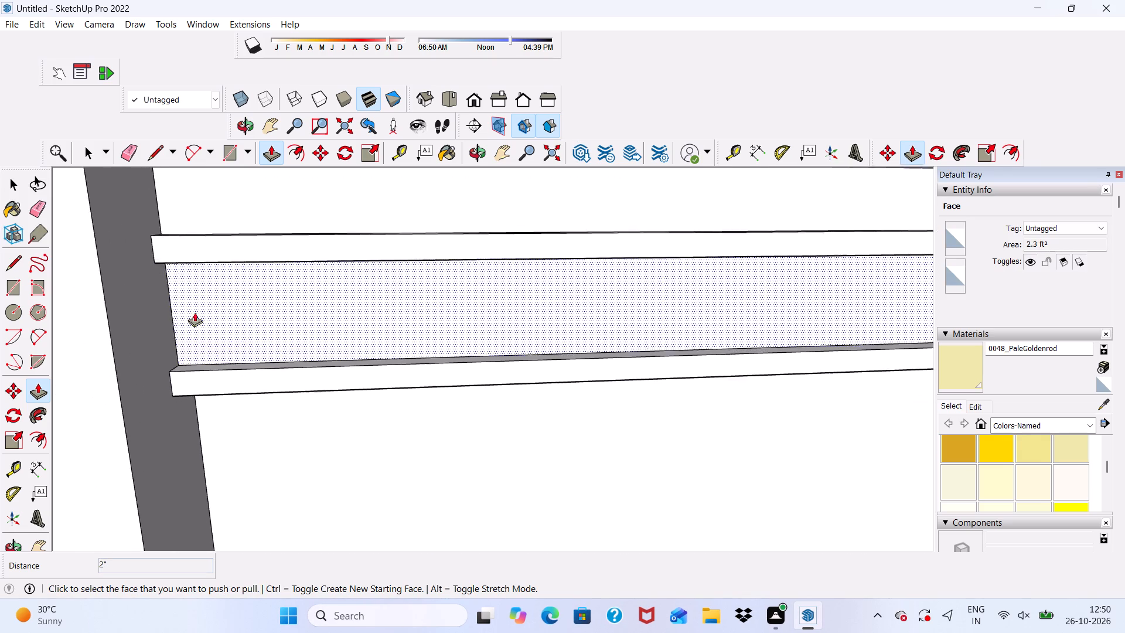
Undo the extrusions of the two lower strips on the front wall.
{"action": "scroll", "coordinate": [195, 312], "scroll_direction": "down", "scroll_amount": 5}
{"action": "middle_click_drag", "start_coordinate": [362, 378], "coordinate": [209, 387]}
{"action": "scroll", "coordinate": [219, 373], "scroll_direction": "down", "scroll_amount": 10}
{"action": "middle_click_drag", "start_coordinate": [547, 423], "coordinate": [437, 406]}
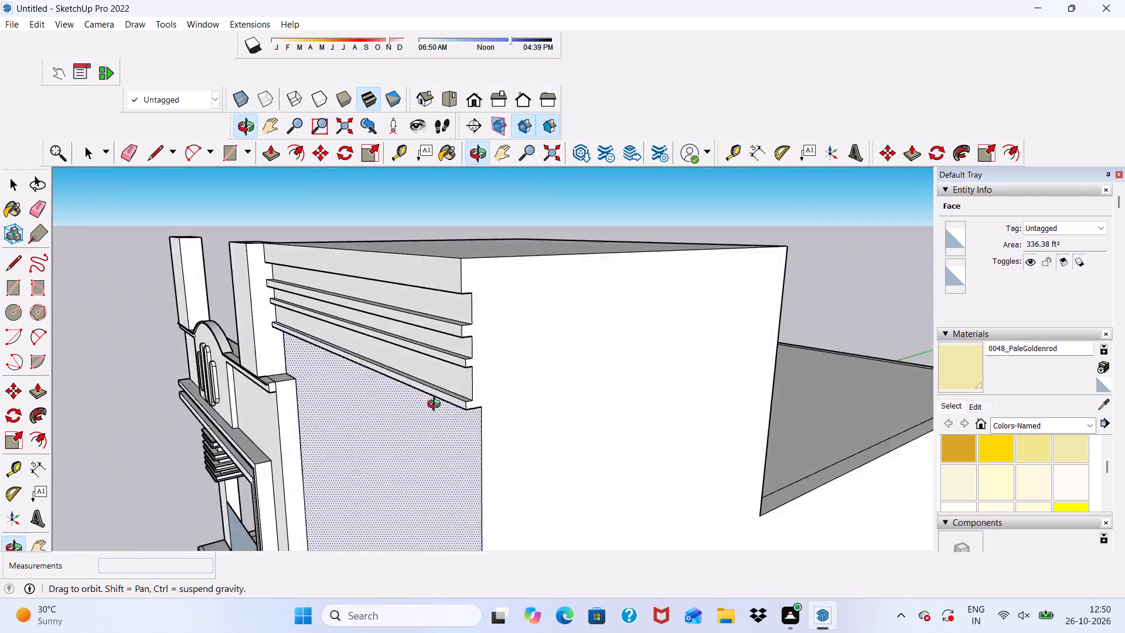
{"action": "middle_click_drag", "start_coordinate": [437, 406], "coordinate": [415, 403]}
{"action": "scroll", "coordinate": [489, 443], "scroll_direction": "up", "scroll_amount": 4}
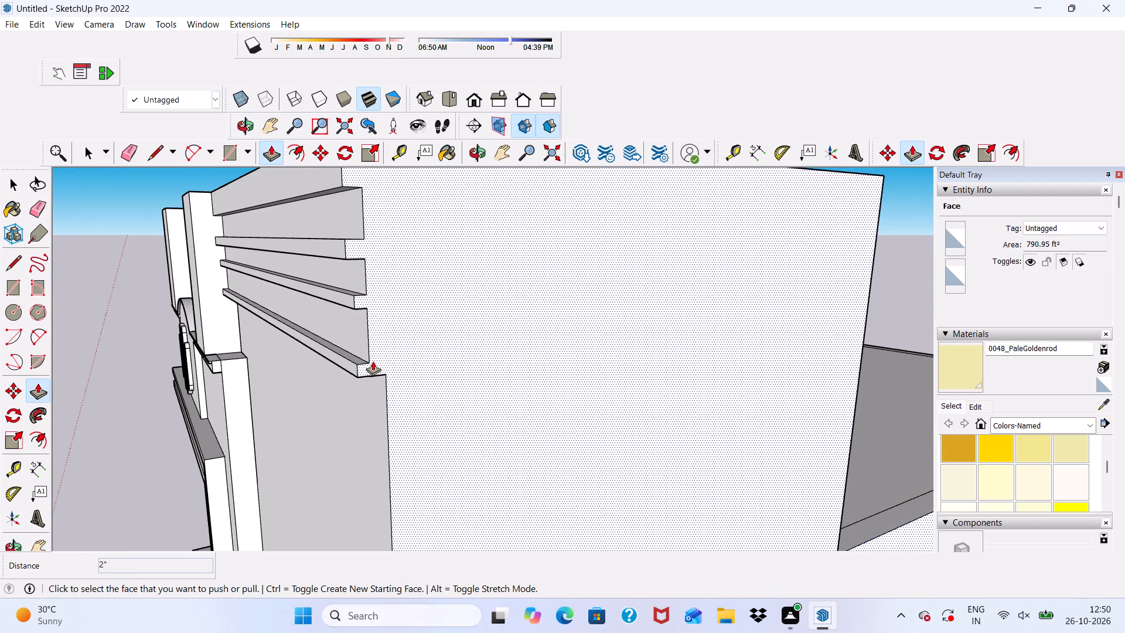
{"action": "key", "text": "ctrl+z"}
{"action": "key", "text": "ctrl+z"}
Extrude the two lower horizontal strips of the front wall outward 2" again, keeping their starting faces as separate solids' boundaries.
{"action": "scroll", "coordinate": [348, 292], "scroll_direction": "up", "scroll_amount": 3}
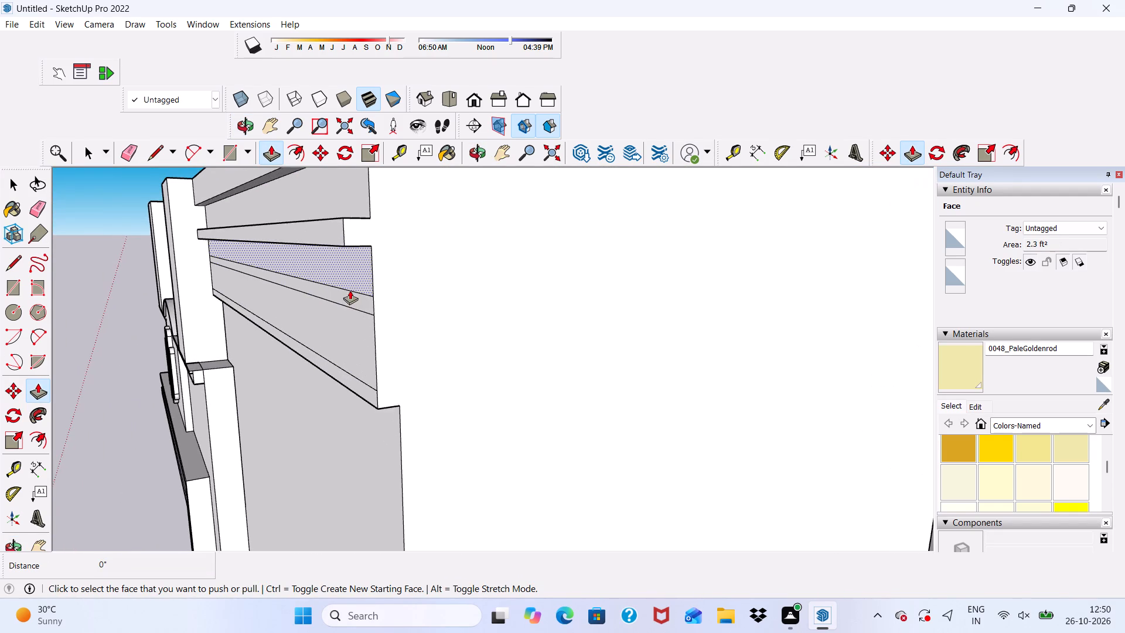
{"action": "scroll", "coordinate": [353, 291], "scroll_direction": "up", "scroll_amount": 1}
{"action": "left_click", "coordinate": [357, 297]}
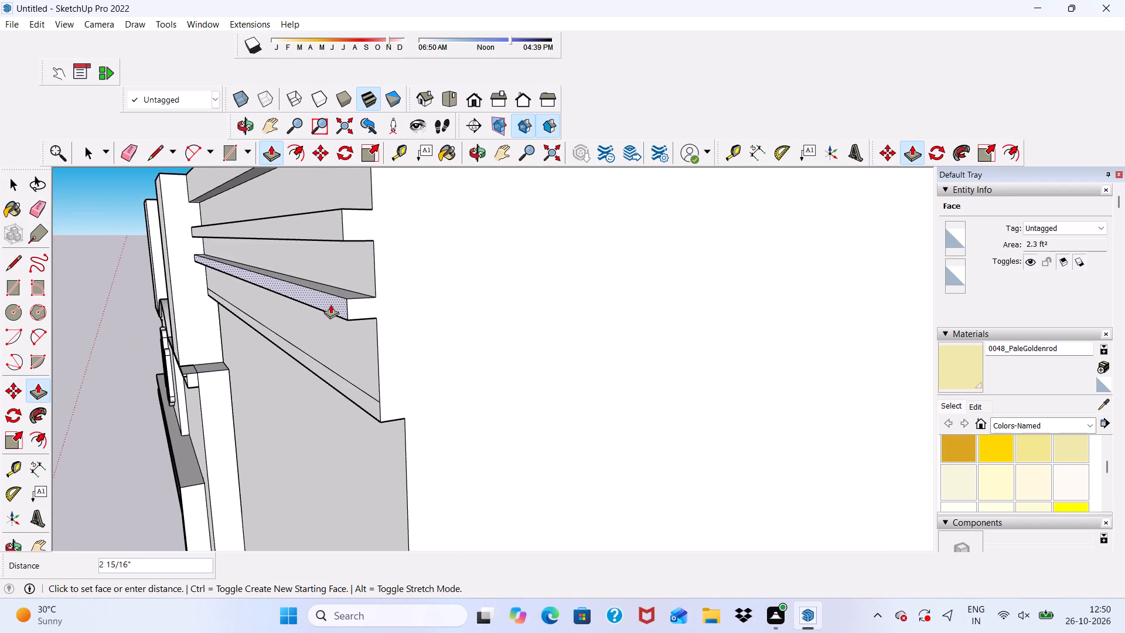
{"action": "type", "text": "2\""}
{"action": "key", "text": "Return"}
{"action": "scroll", "coordinate": [377, 434], "scroll_direction": "up", "scroll_amount": 2}
{"action": "left_click", "coordinate": [376, 400]}
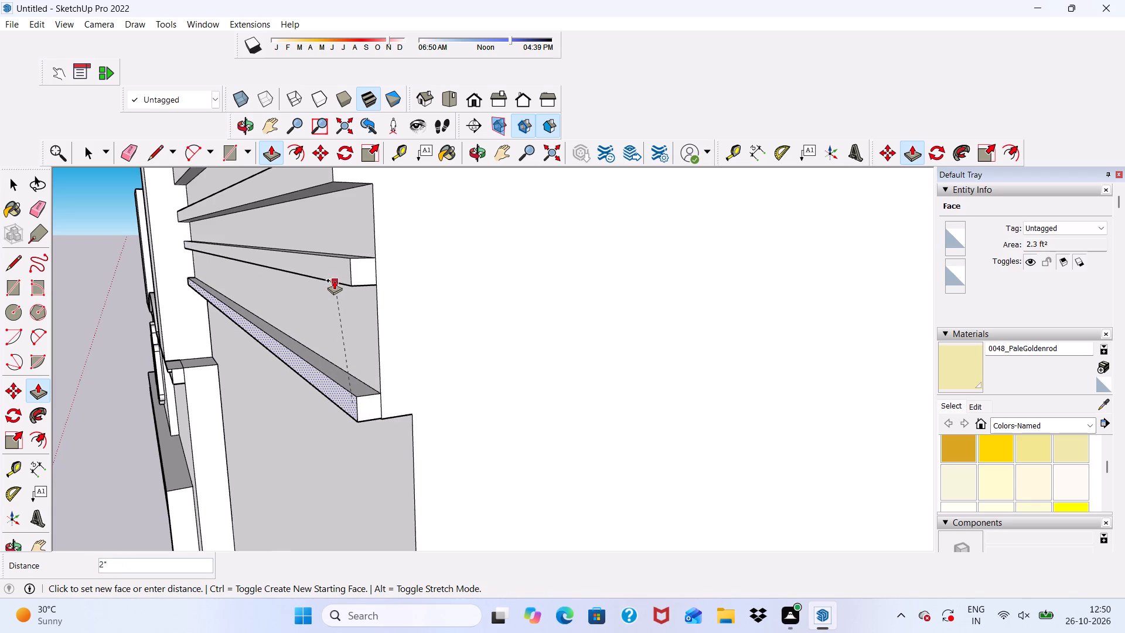
{"action": "left_click", "coordinate": [345, 281]}
Extend the lowest strip's end face about 1 13/16" past the corner and wrap it about 4 3/16" along the side wall.
{"action": "scroll", "coordinate": [380, 351], "scroll_direction": "down", "scroll_amount": 1}
{"action": "middle_click_drag", "start_coordinate": [380, 351], "coordinate": [342, 386]}
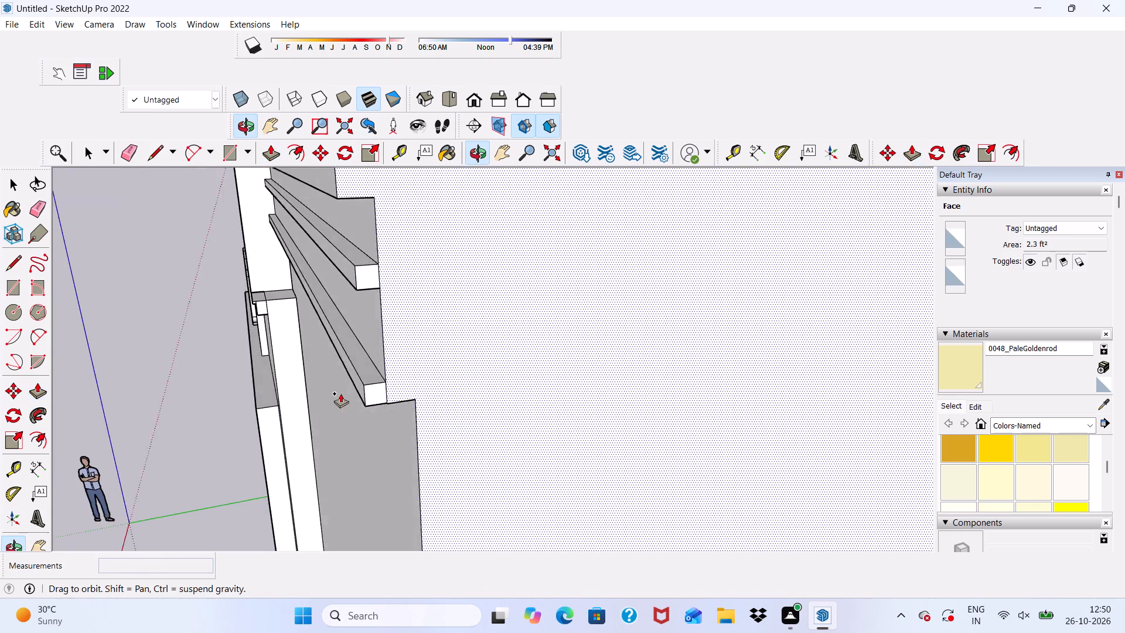
{"action": "scroll", "coordinate": [369, 403], "scroll_direction": "up", "scroll_amount": 6}
{"action": "left_click", "coordinate": [373, 389]}
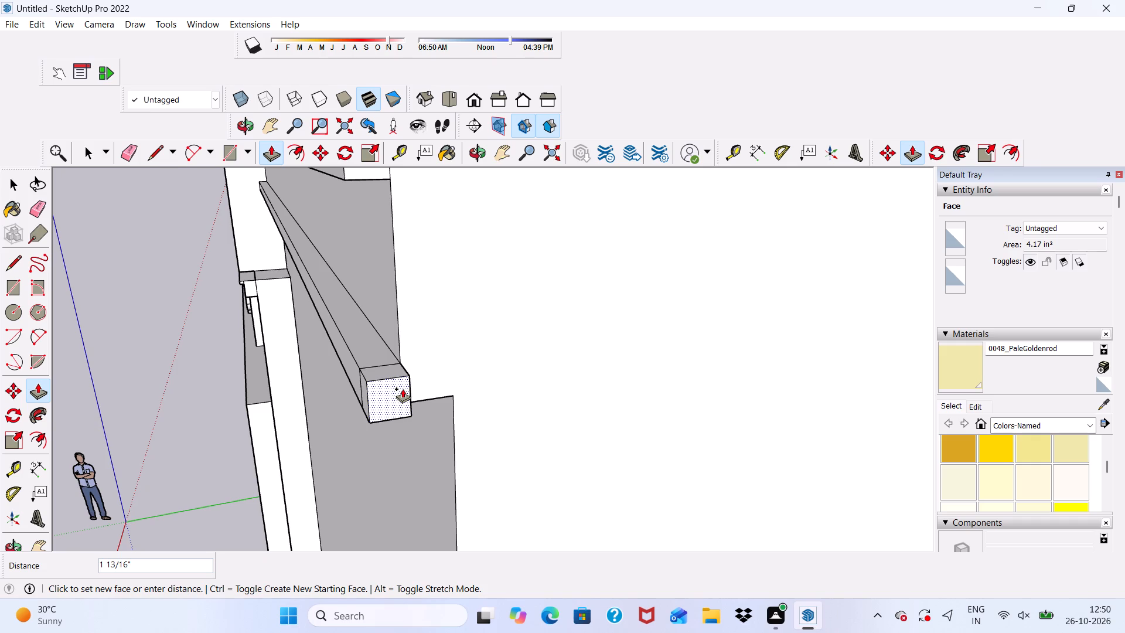
{"action": "left_click", "coordinate": [403, 389]}
{"action": "middle_click_drag", "start_coordinate": [410, 403], "coordinate": [187, 367]}
{"action": "scroll", "coordinate": [441, 382], "scroll_direction": "up", "scroll_amount": 4}
{"action": "left_click", "coordinate": [441, 382]}
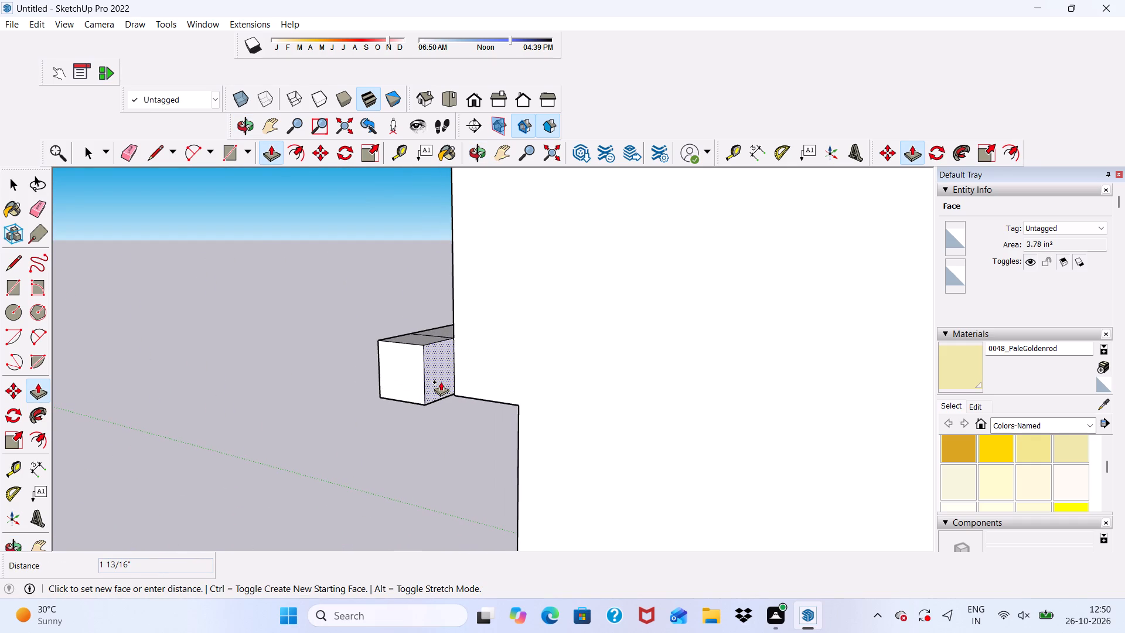
{"action": "left_click", "coordinate": [553, 348]}
Extend the next strip up about 1 1/4" past the corner and wrap it along the side wall to match the lowest strip, 4 3/16".
{"action": "scroll", "coordinate": [433, 363], "scroll_direction": "down", "scroll_amount": 5}
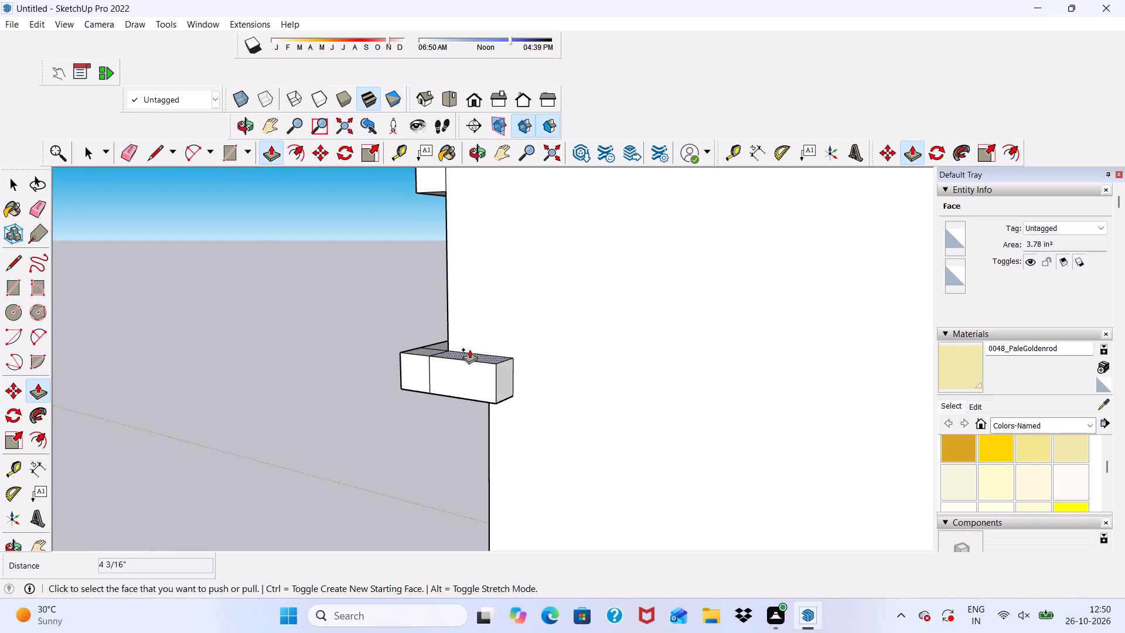
{"action": "scroll", "coordinate": [469, 349], "scroll_direction": "down", "scroll_amount": 5}
{"action": "scroll", "coordinate": [435, 221], "scroll_direction": "up", "scroll_amount": 6}
{"action": "scroll", "coordinate": [457, 308], "scroll_direction": "down", "scroll_amount": 8}
{"action": "scroll", "coordinate": [566, 433], "scroll_direction": "up", "scroll_amount": 4}
{"action": "scroll", "coordinate": [591, 420], "scroll_direction": "down", "scroll_amount": 4}
{"action": "scroll", "coordinate": [630, 450], "scroll_direction": "up", "scroll_amount": 15}
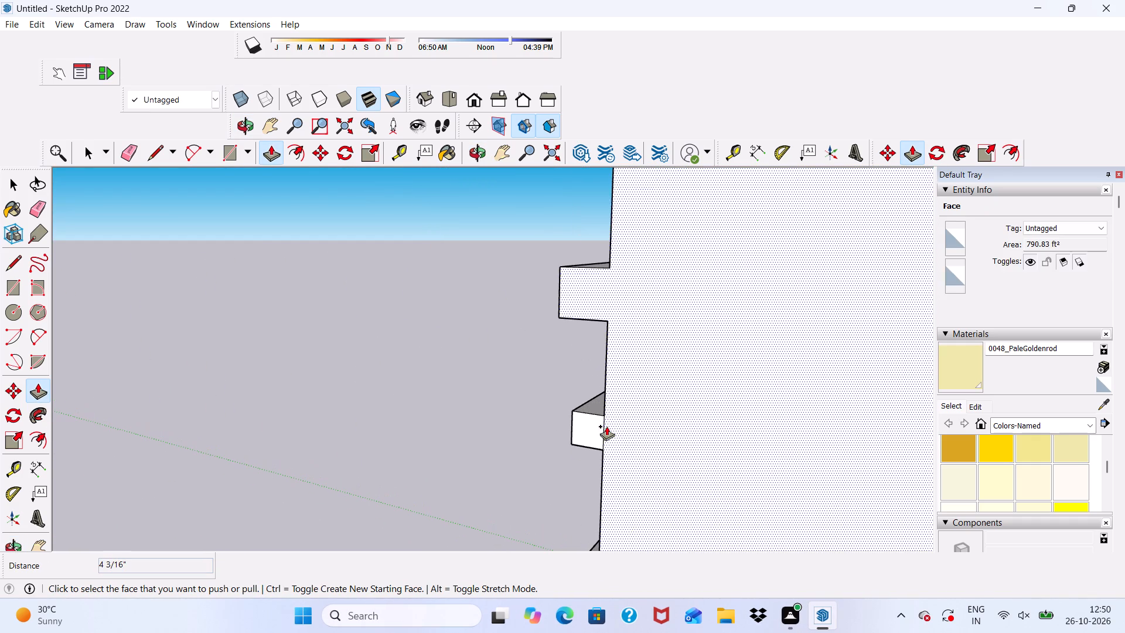
{"action": "left_click", "coordinate": [595, 428]}
{"action": "left_click", "coordinate": [585, 433]}
{"action": "scroll", "coordinate": [608, 435], "scroll_direction": "up", "scroll_amount": 5}
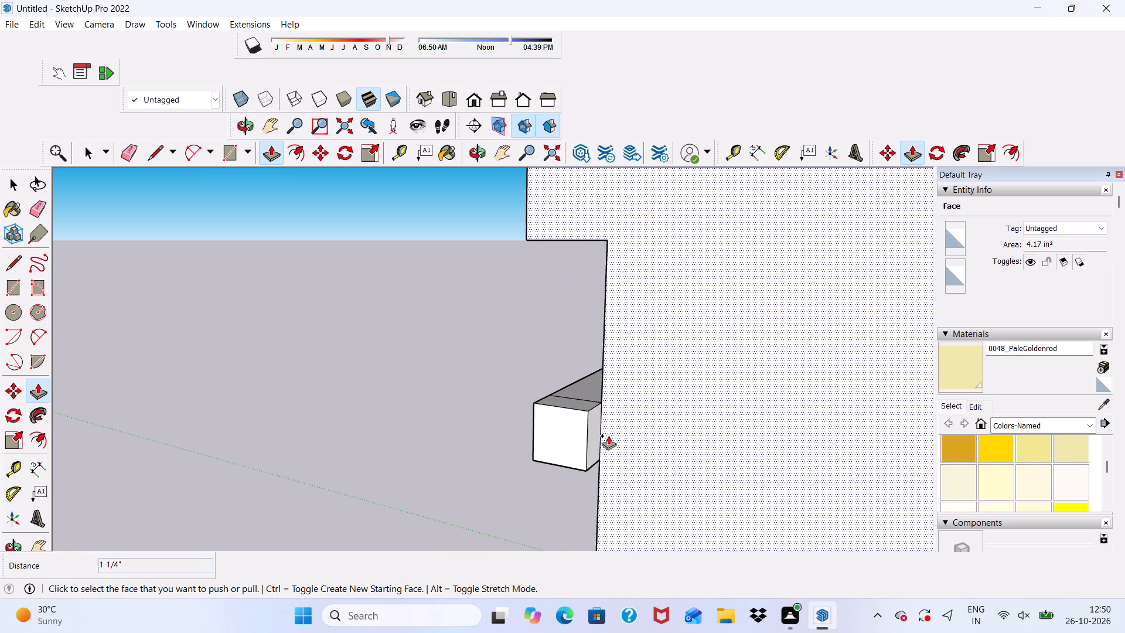
{"action": "scroll", "coordinate": [608, 435], "scroll_direction": "up", "scroll_amount": 10}
{"action": "left_click", "coordinate": [592, 428]}
{"action": "scroll", "coordinate": [684, 424], "scroll_direction": "down", "scroll_amount": 9}
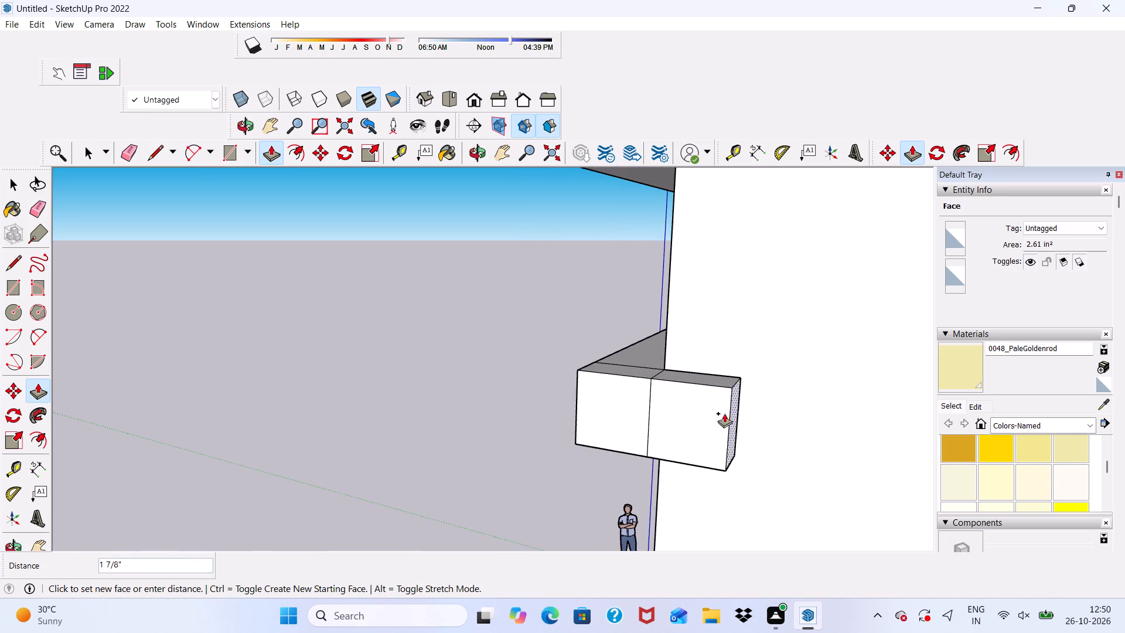
{"action": "scroll", "coordinate": [725, 314], "scroll_direction": "down", "scroll_amount": 10}
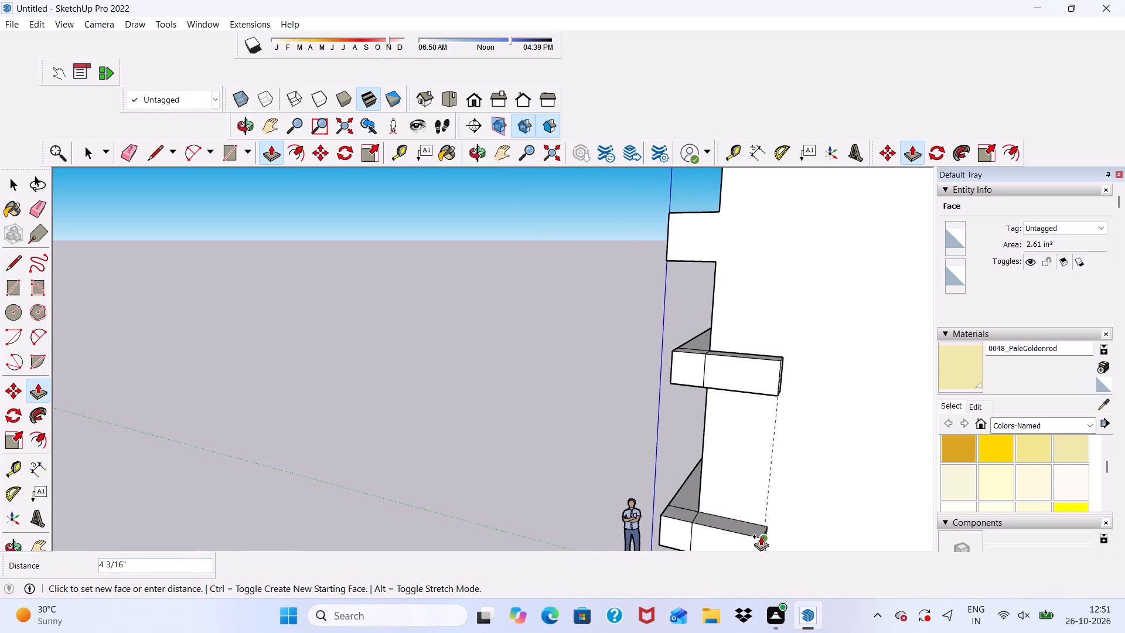
{"action": "left_click", "coordinate": [761, 536]}
Erase the seam lines on the front and top faces of the lowest strip at the wall corner.
{"action": "left_click", "coordinate": [131, 152]}
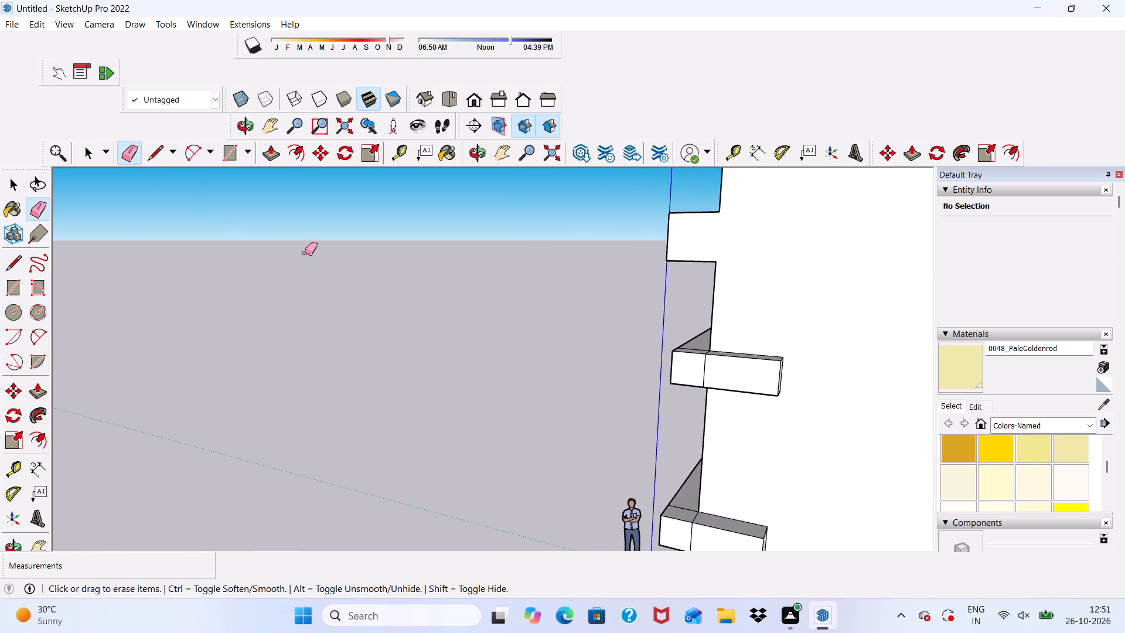
{"action": "scroll", "coordinate": [628, 338], "scroll_direction": "up", "scroll_amount": 3}
{"action": "scroll", "coordinate": [575, 296], "scroll_direction": "down", "scroll_amount": 5}
{"action": "scroll", "coordinate": [156, 260], "scroll_direction": "down", "scroll_amount": 9}
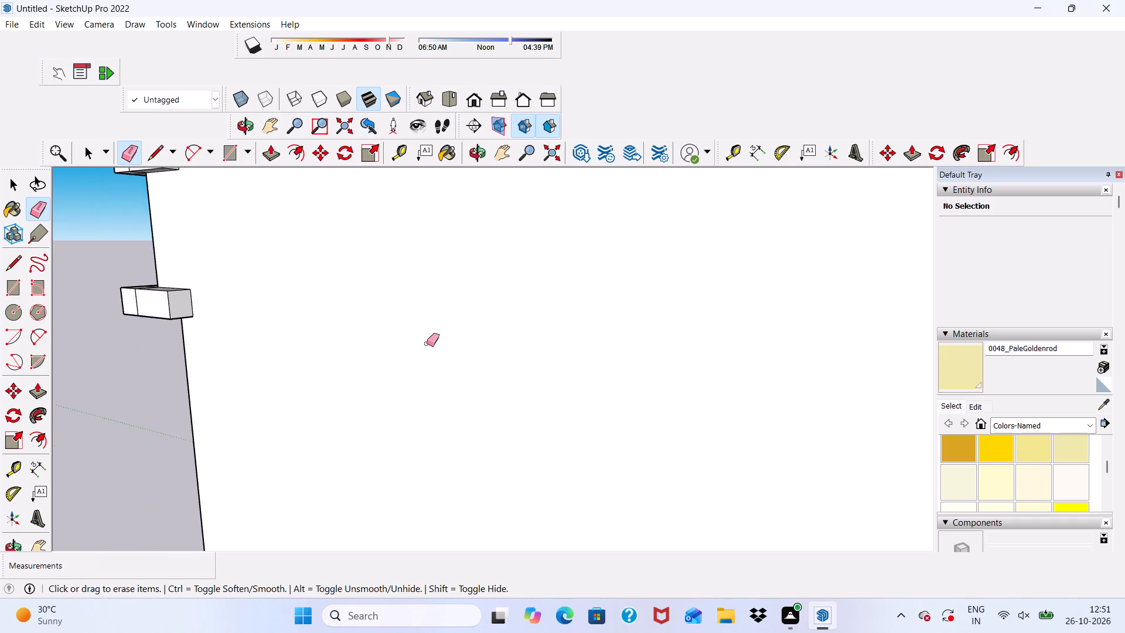
{"action": "scroll", "coordinate": [427, 343], "scroll_direction": "down", "scroll_amount": 4}
{"action": "scroll", "coordinate": [212, 274], "scroll_direction": "up", "scroll_amount": 5}
{"action": "scroll", "coordinate": [252, 355], "scroll_direction": "down", "scroll_amount": 3}
{"action": "scroll", "coordinate": [429, 397], "scroll_direction": "down", "scroll_amount": 5}
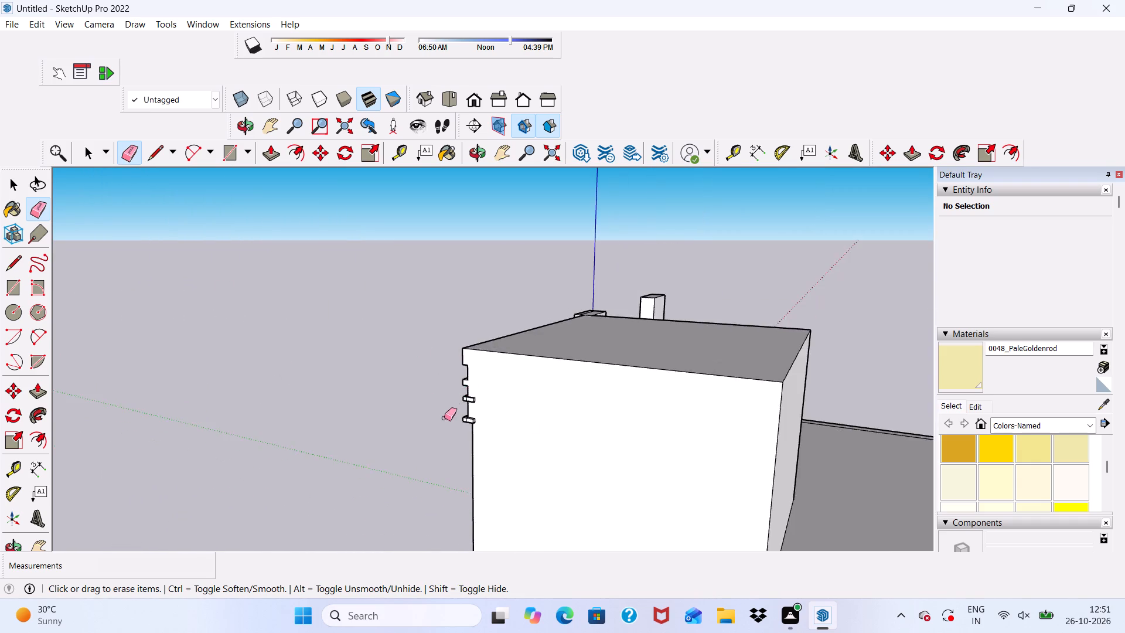
{"action": "scroll", "coordinate": [444, 418], "scroll_direction": "up", "scroll_amount": 4}
{"action": "scroll", "coordinate": [542, 444], "scroll_direction": "up", "scroll_amount": 4}
{"action": "scroll", "coordinate": [546, 436], "scroll_direction": "down", "scroll_amount": 4}
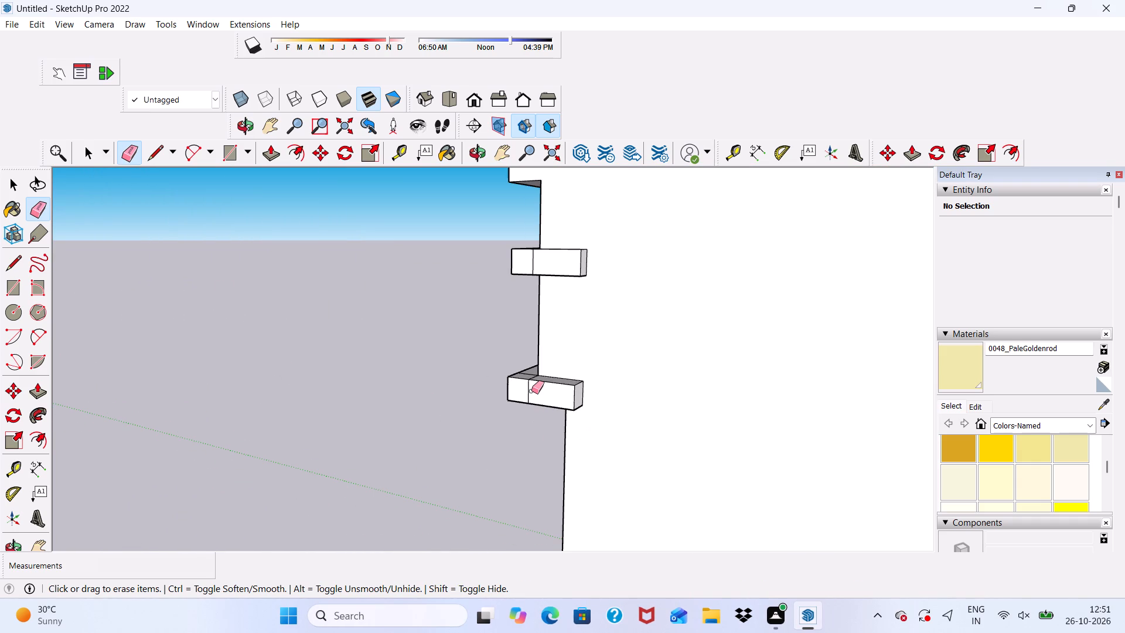
{"action": "left_click", "coordinate": [529, 390]}
{"action": "middle_click_drag", "start_coordinate": [534, 386], "coordinate": [609, 476]}
{"action": "scroll", "coordinate": [541, 365], "scroll_direction": "up", "scroll_amount": 4}
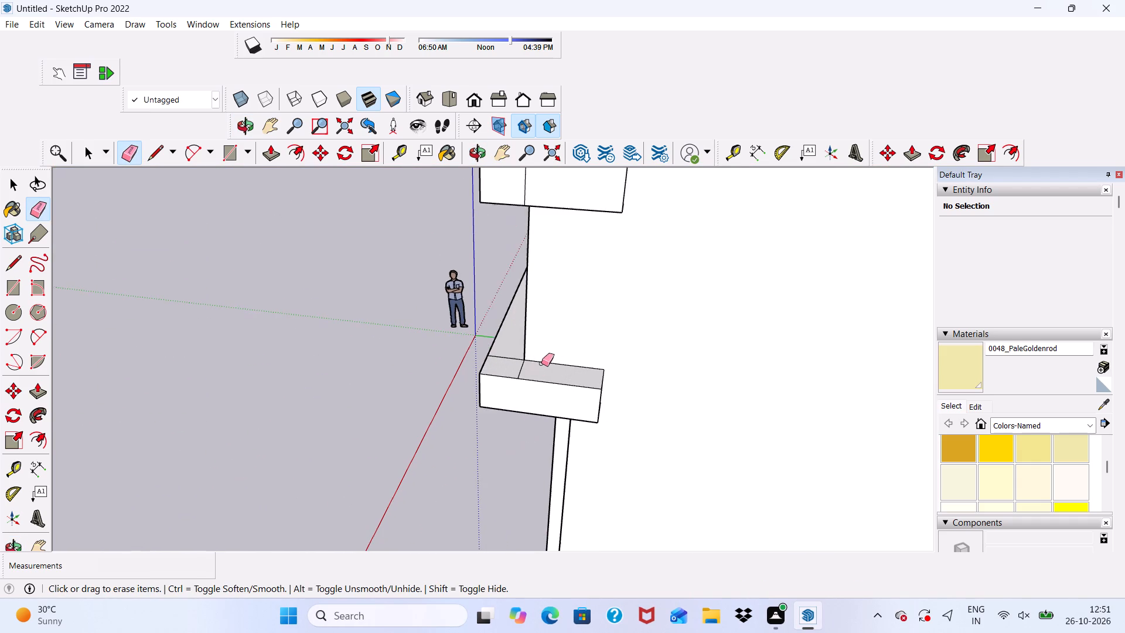
{"action": "scroll", "coordinate": [541, 363], "scroll_direction": "up", "scroll_amount": 5}
{"action": "left_click_drag", "start_coordinate": [506, 351], "coordinate": [529, 383]}
Erase the seam lines on the front and top faces of the second-lowest strip at the wall corner.
{"action": "scroll", "coordinate": [507, 361], "scroll_direction": "down", "scroll_amount": 5}
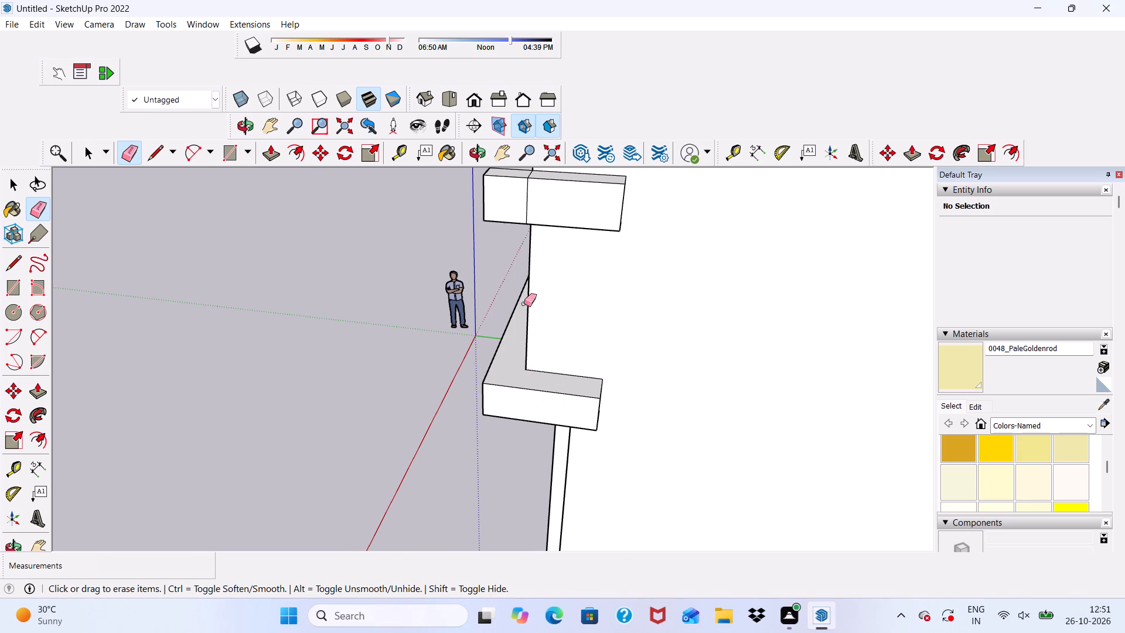
{"action": "left_click_drag", "start_coordinate": [527, 196], "coordinate": [521, 199]}
{"action": "scroll", "coordinate": [547, 212], "scroll_direction": "down", "scroll_amount": 4}
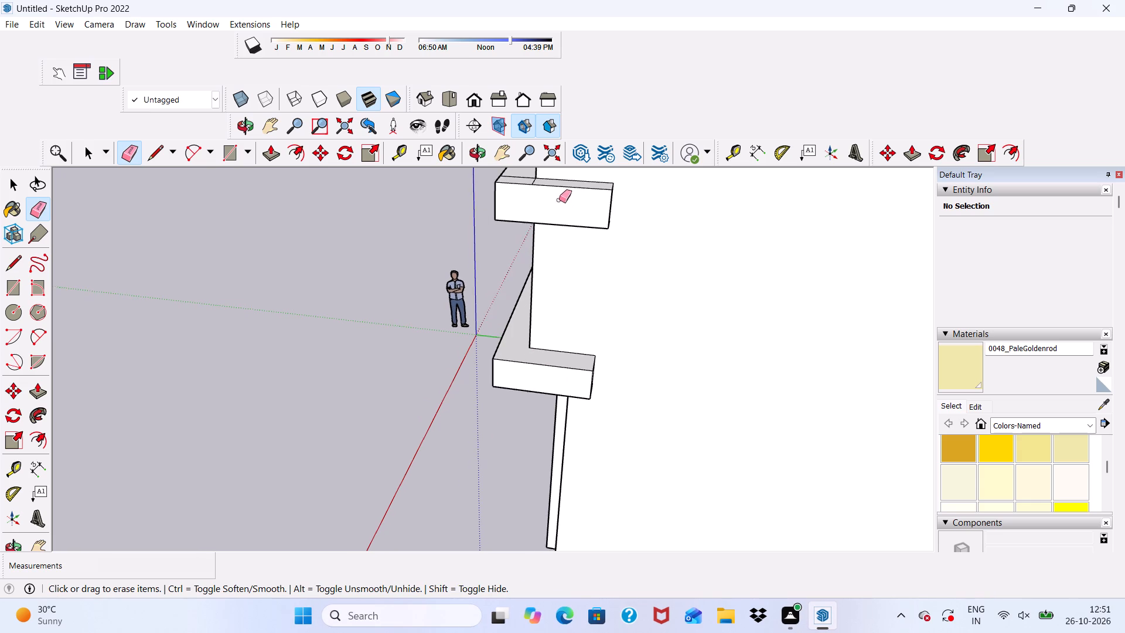
{"action": "scroll", "coordinate": [559, 200], "scroll_direction": "down", "scroll_amount": 2}
{"action": "scroll", "coordinate": [523, 194], "scroll_direction": "up", "scroll_amount": 4}
{"action": "scroll", "coordinate": [538, 178], "scroll_direction": "down", "scroll_amount": 2}
{"action": "scroll", "coordinate": [582, 175], "scroll_direction": "up", "scroll_amount": 1}
{"action": "scroll", "coordinate": [530, 222], "scroll_direction": "down", "scroll_amount": 2}
{"action": "scroll", "coordinate": [547, 197], "scroll_direction": "up", "scroll_amount": 6}
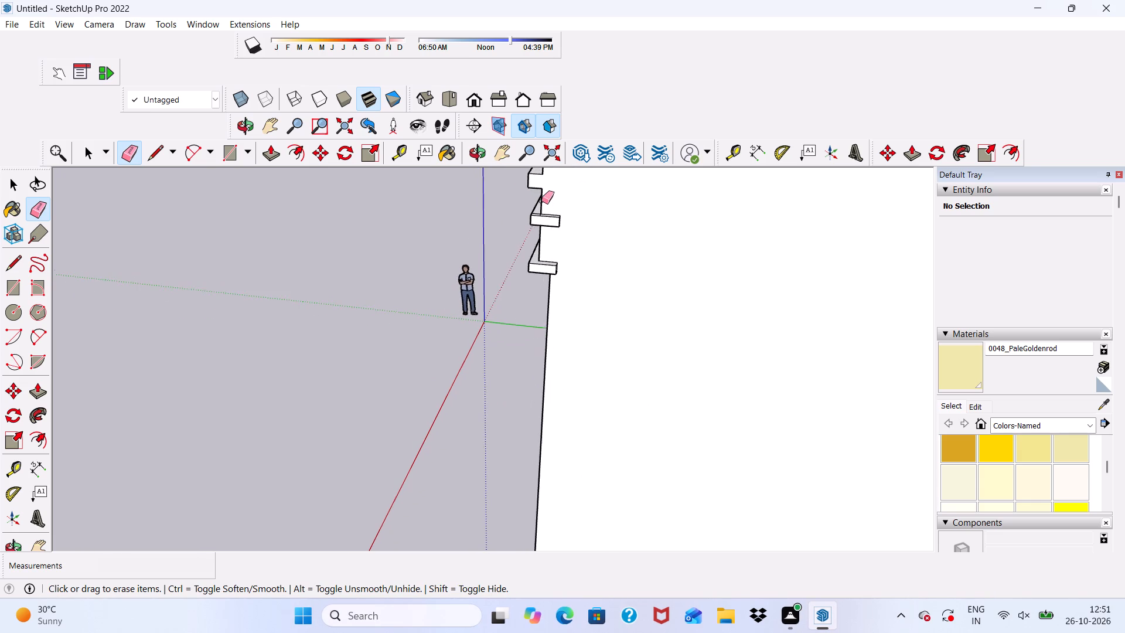
{"action": "scroll", "coordinate": [541, 201], "scroll_direction": "up", "scroll_amount": 19}
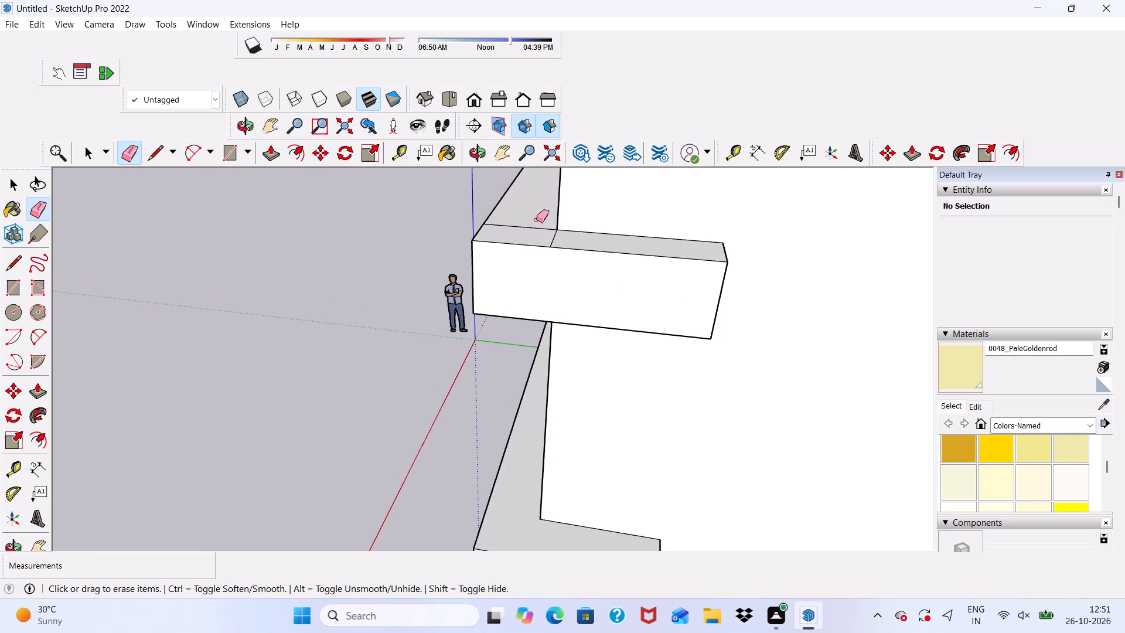
{"action": "left_click_drag", "start_coordinate": [536, 220], "coordinate": [575, 245]}
{"action": "scroll", "coordinate": [524, 242], "scroll_direction": "down", "scroll_amount": 18}
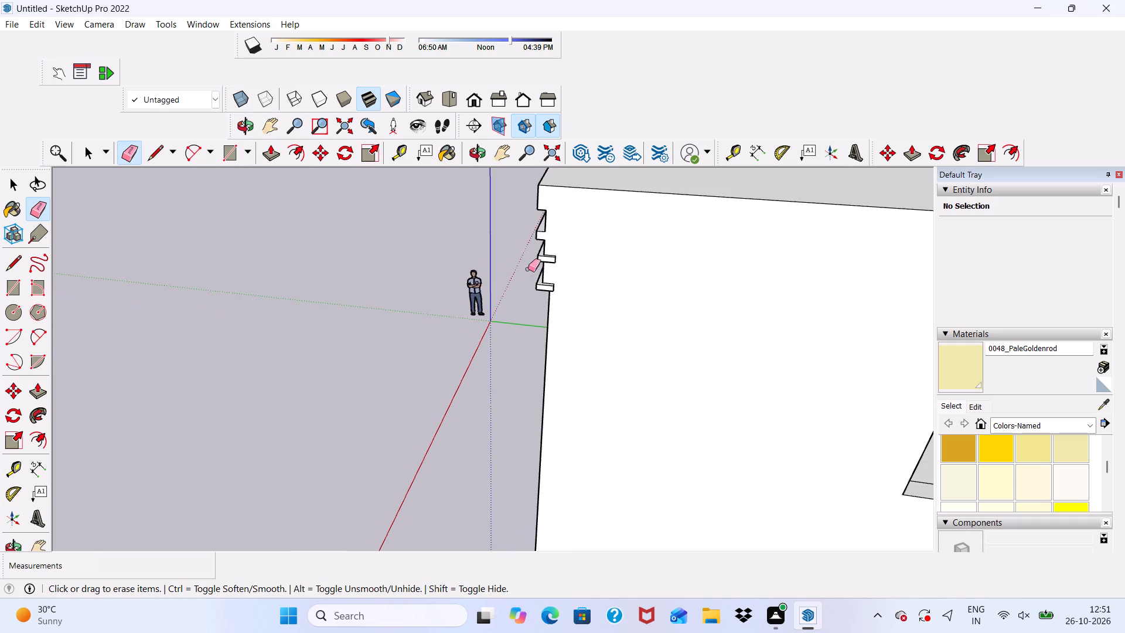
{"action": "middle_click_drag", "start_coordinate": [530, 285], "coordinate": [771, 292]}
{"action": "scroll", "coordinate": [666, 311], "scroll_direction": "down", "scroll_amount": 4}
{"action": "left_click_drag", "start_coordinate": [663, 322], "coordinate": [664, 336]}
{"action": "key", "text": "space"}
Examine the balcony and the banded wall block from the front and from below.
{"action": "scroll", "coordinate": [622, 301], "scroll_direction": "up", "scroll_amount": 1}
{"action": "scroll", "coordinate": [621, 300], "scroll_direction": "down", "scroll_amount": 5}
{"action": "middle_click_drag", "start_coordinate": [607, 348], "coordinate": [802, 216]}
{"action": "scroll", "coordinate": [589, 226], "scroll_direction": "up", "scroll_amount": 7}
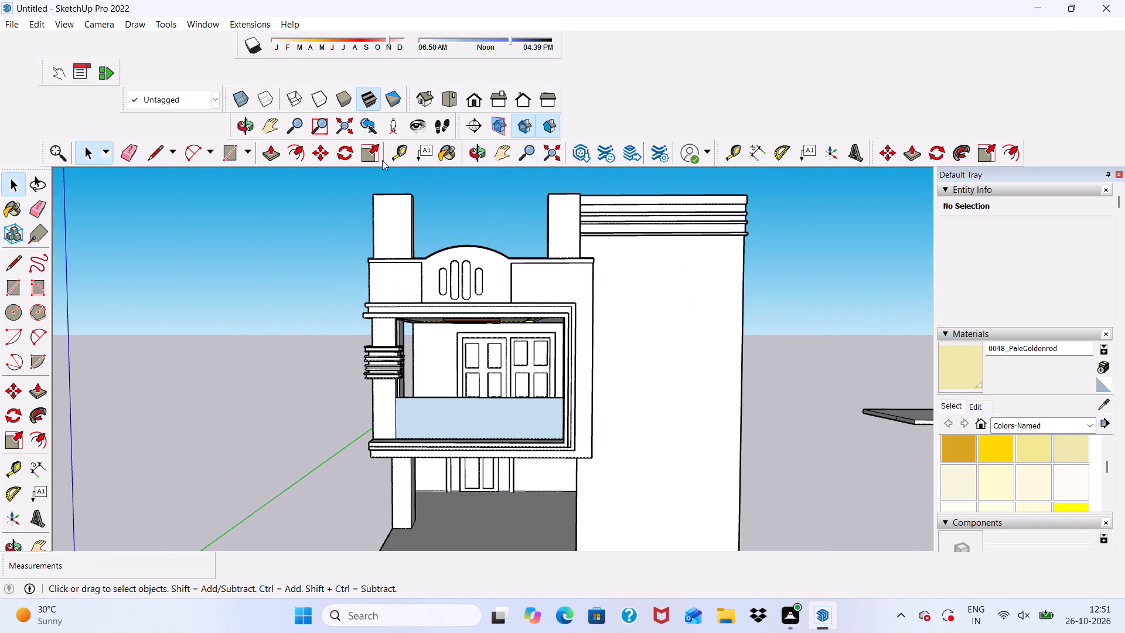
{"action": "left_click", "coordinate": [471, 93]}
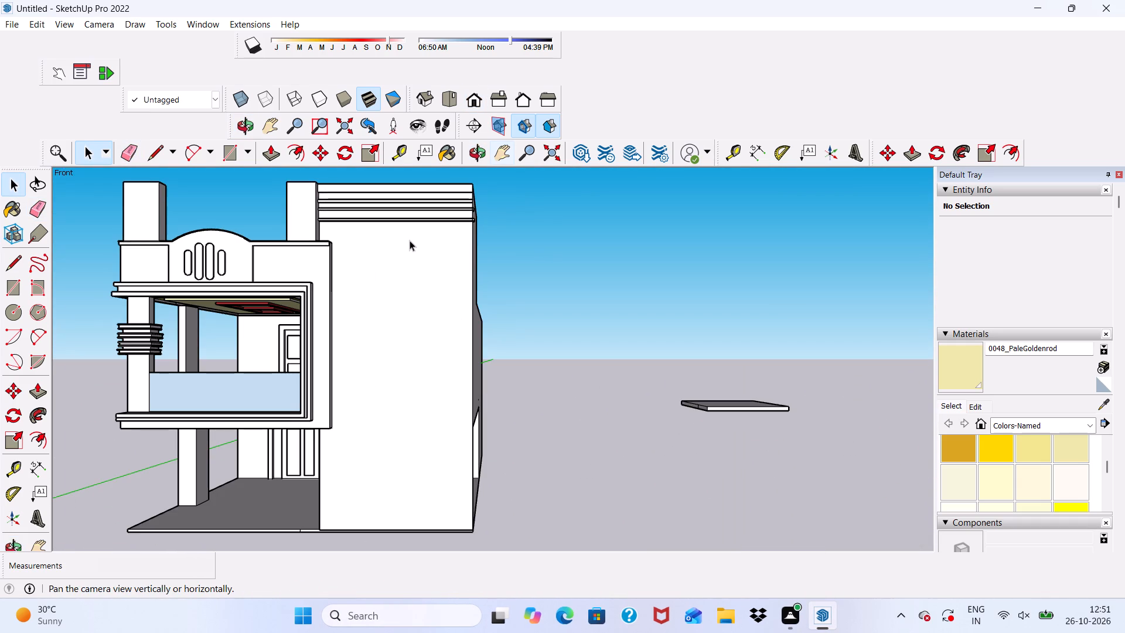
{"action": "scroll", "coordinate": [383, 273], "scroll_direction": "down", "scroll_amount": 1}
{"action": "scroll", "coordinate": [388, 275], "scroll_direction": "up", "scroll_amount": 3}
{"action": "scroll", "coordinate": [347, 234], "scroll_direction": "up", "scroll_amount": 3}
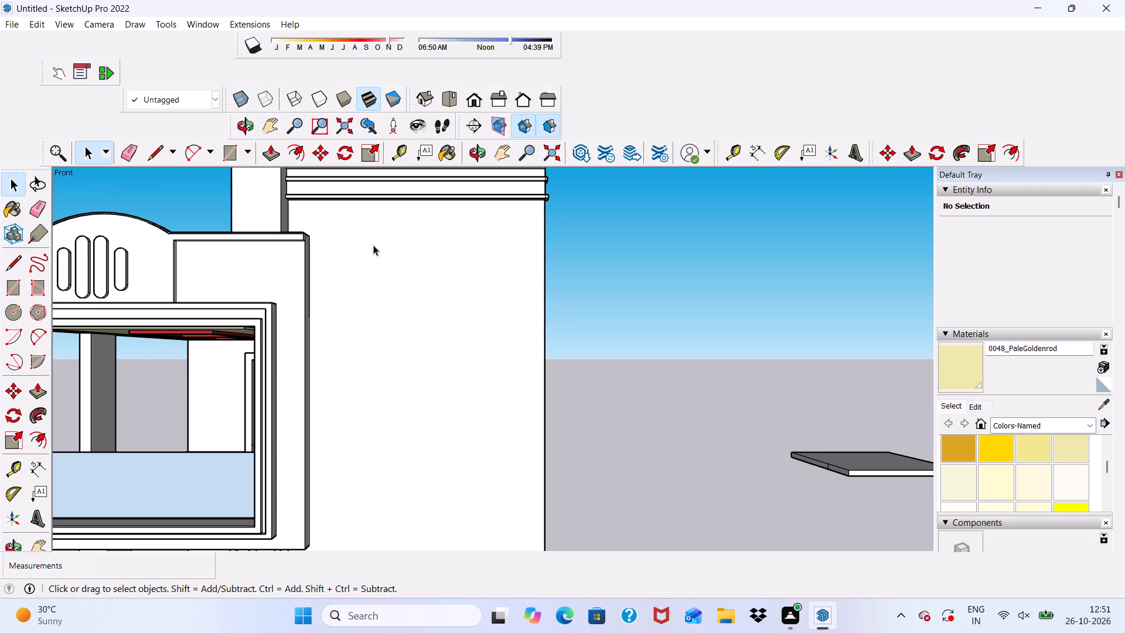
{"action": "middle_click_drag", "start_coordinate": [382, 250], "coordinate": [344, 145]}
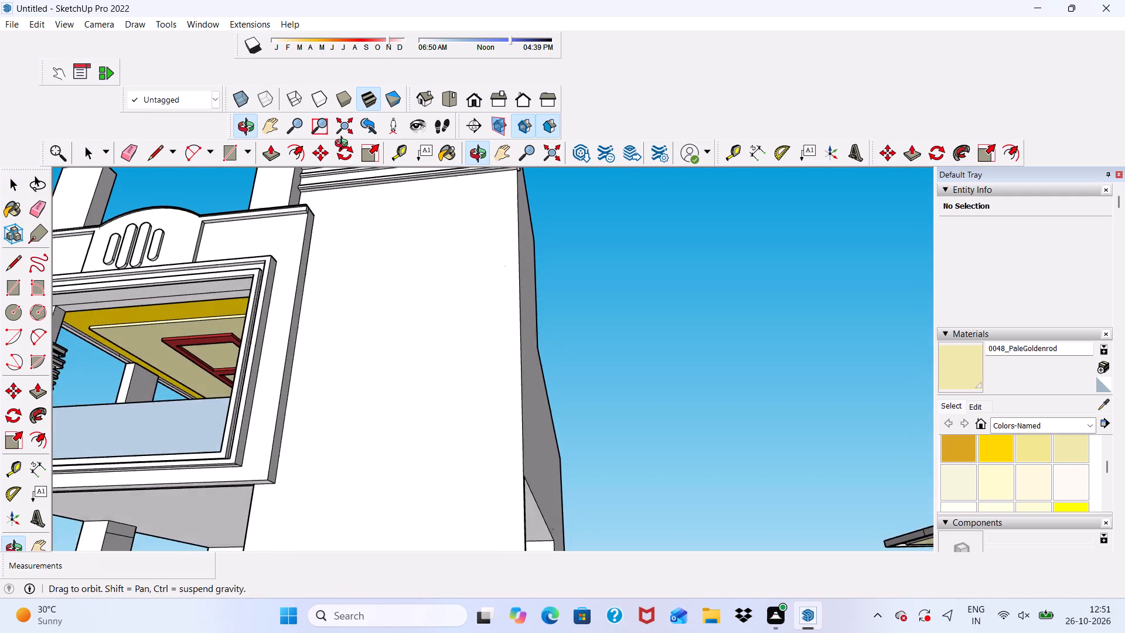
{"action": "middle_click_drag", "start_coordinate": [344, 145], "coordinate": [341, 160]}
{"action": "scroll", "coordinate": [341, 160], "scroll_direction": "up", "scroll_amount": 5}
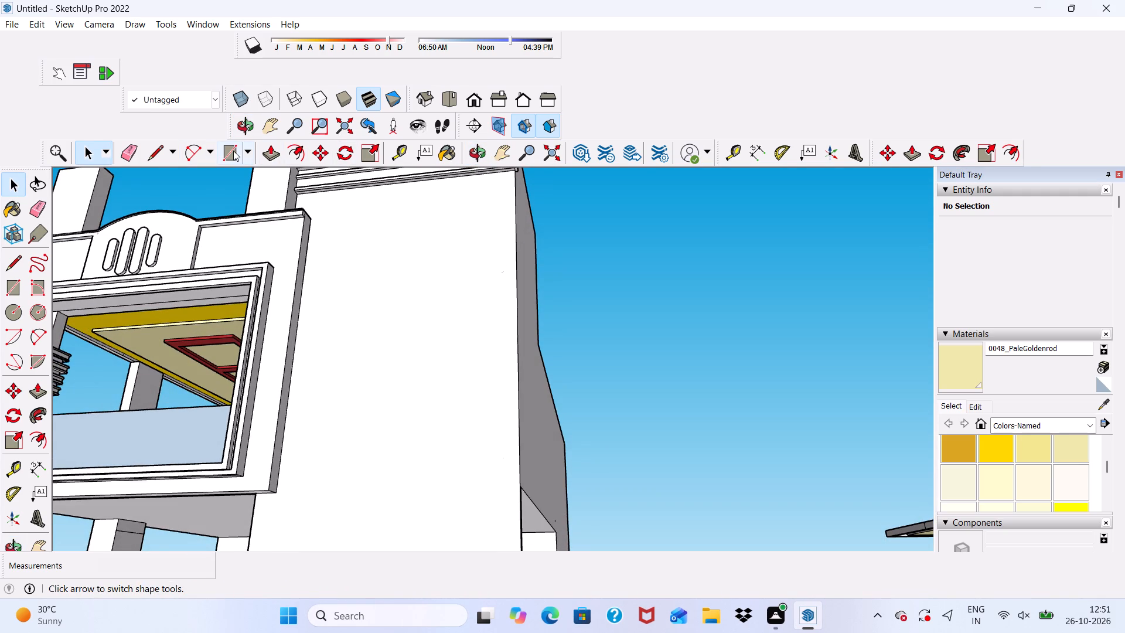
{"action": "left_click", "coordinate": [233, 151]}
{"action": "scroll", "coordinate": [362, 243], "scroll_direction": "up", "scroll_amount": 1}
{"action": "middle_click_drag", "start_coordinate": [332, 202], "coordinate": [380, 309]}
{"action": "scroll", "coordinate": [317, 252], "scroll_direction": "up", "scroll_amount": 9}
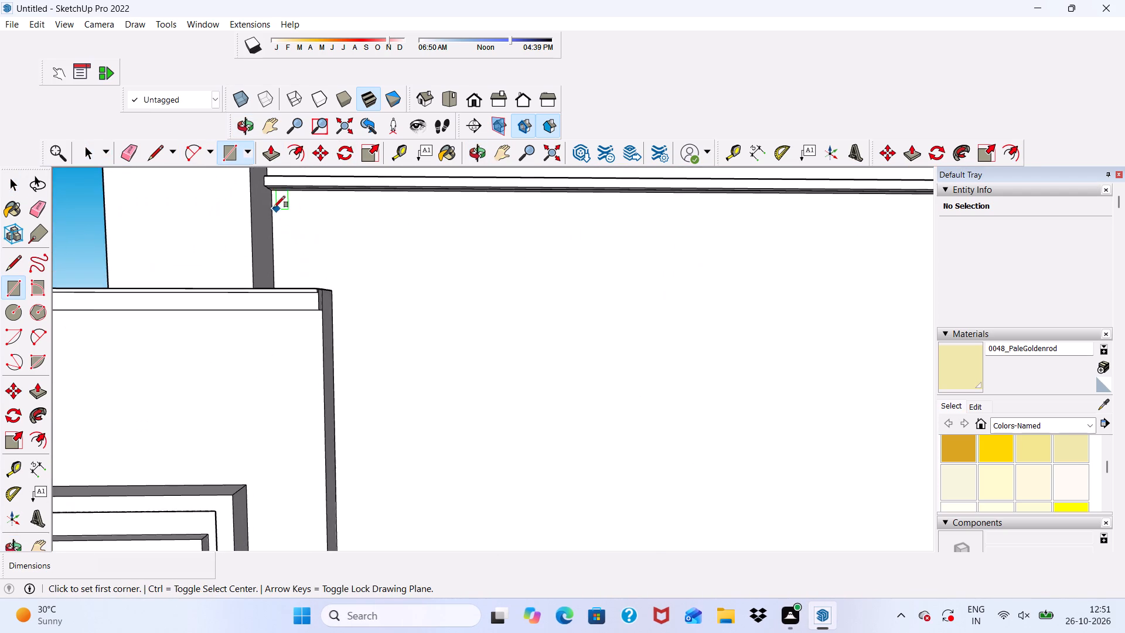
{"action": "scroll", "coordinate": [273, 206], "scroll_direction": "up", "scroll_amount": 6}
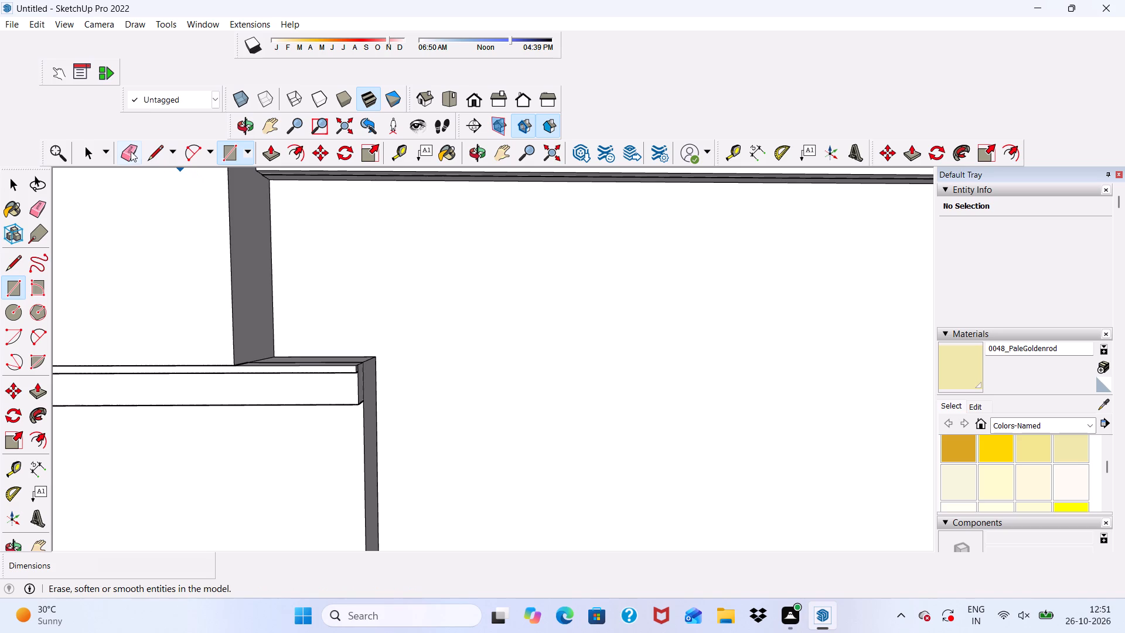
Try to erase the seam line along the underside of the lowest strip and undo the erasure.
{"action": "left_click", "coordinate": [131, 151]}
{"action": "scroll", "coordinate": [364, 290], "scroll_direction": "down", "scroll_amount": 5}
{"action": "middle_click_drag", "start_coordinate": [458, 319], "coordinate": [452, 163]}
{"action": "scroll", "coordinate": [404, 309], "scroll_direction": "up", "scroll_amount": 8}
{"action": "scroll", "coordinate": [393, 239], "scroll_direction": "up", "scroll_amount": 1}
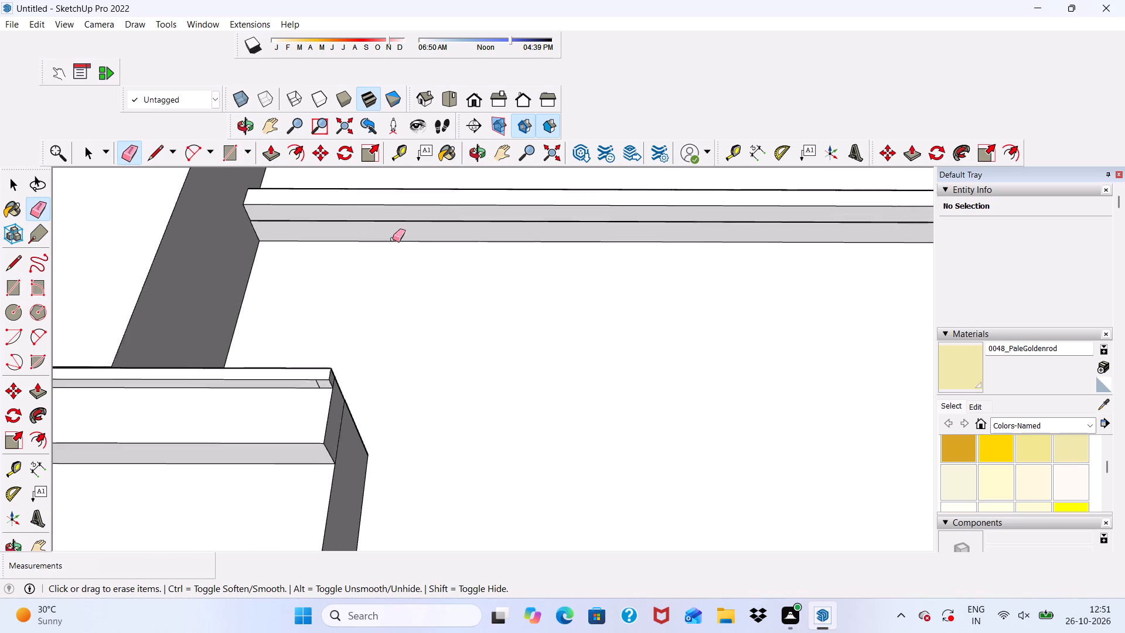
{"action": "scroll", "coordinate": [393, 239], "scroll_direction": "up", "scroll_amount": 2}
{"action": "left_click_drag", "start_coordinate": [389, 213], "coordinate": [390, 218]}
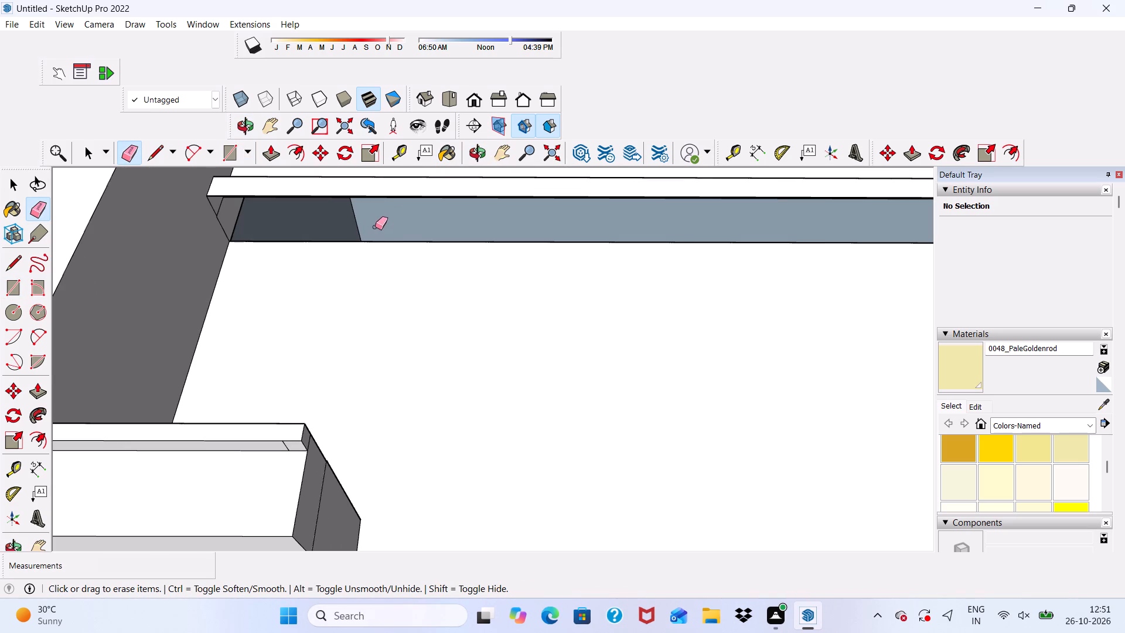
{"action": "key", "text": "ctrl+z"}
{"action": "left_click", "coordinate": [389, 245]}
Push/Pull the outer part of the lowest strip's split underside about 1/16" to make it flush with the inner part.
{"action": "middle_click_drag", "start_coordinate": [389, 245], "coordinate": [398, 152]}
{"action": "key", "text": "space"}
{"action": "scroll", "coordinate": [385, 220], "scroll_direction": "up", "scroll_amount": 3}
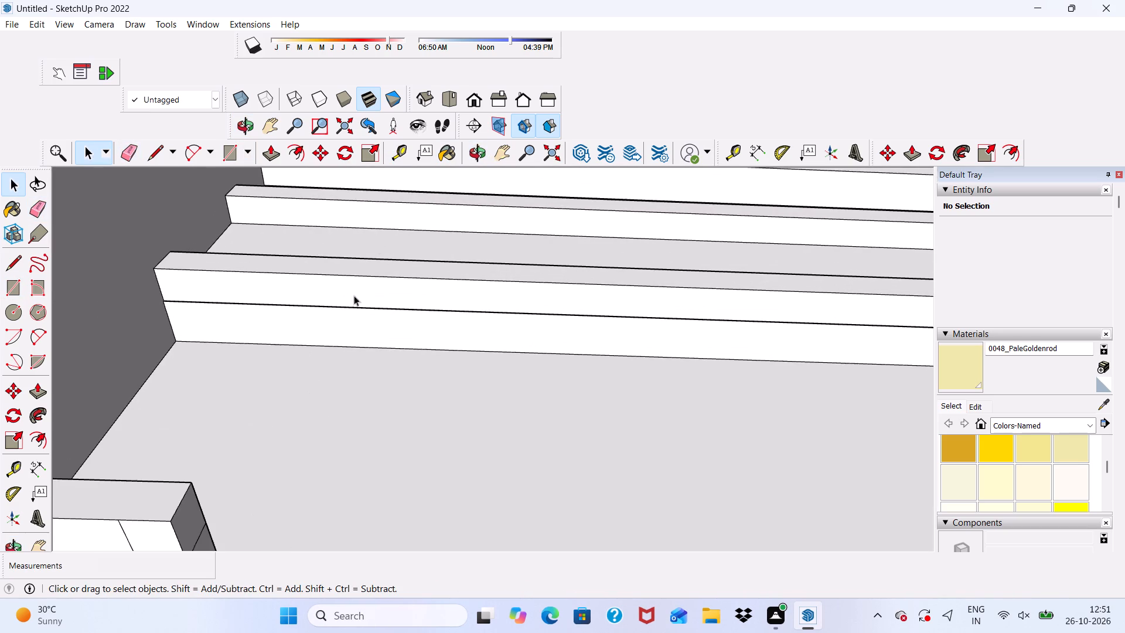
{"action": "scroll", "coordinate": [326, 321], "scroll_direction": "up", "scroll_amount": 7}
{"action": "left_click", "coordinate": [316, 314]}
{"action": "scroll", "coordinate": [306, 279], "scroll_direction": "up", "scroll_amount": 6}
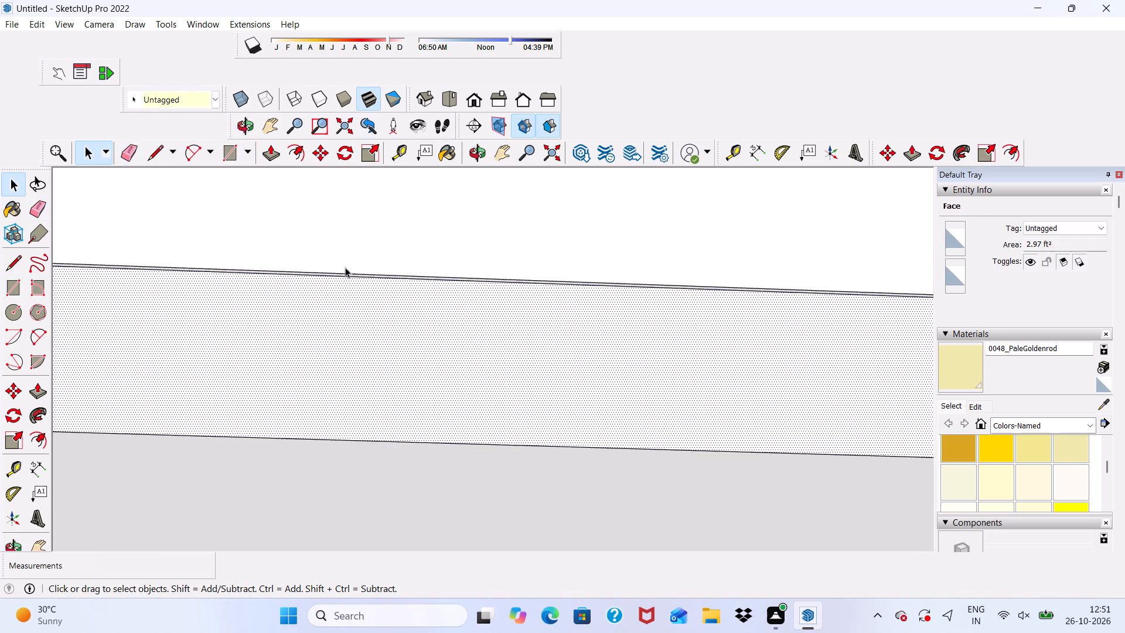
{"action": "scroll", "coordinate": [345, 267], "scroll_direction": "up", "scroll_amount": 5}
{"action": "left_click", "coordinate": [353, 219]}
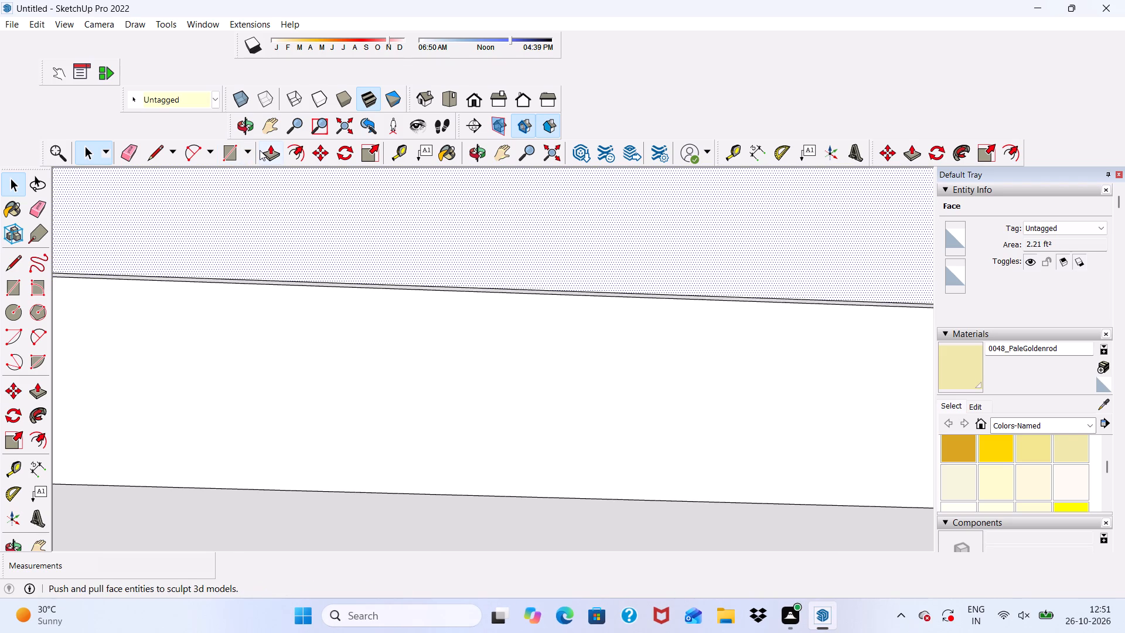
{"action": "left_click", "coordinate": [260, 150]}
{"action": "left_click", "coordinate": [288, 203]}
{"action": "left_click", "coordinate": [302, 297]}
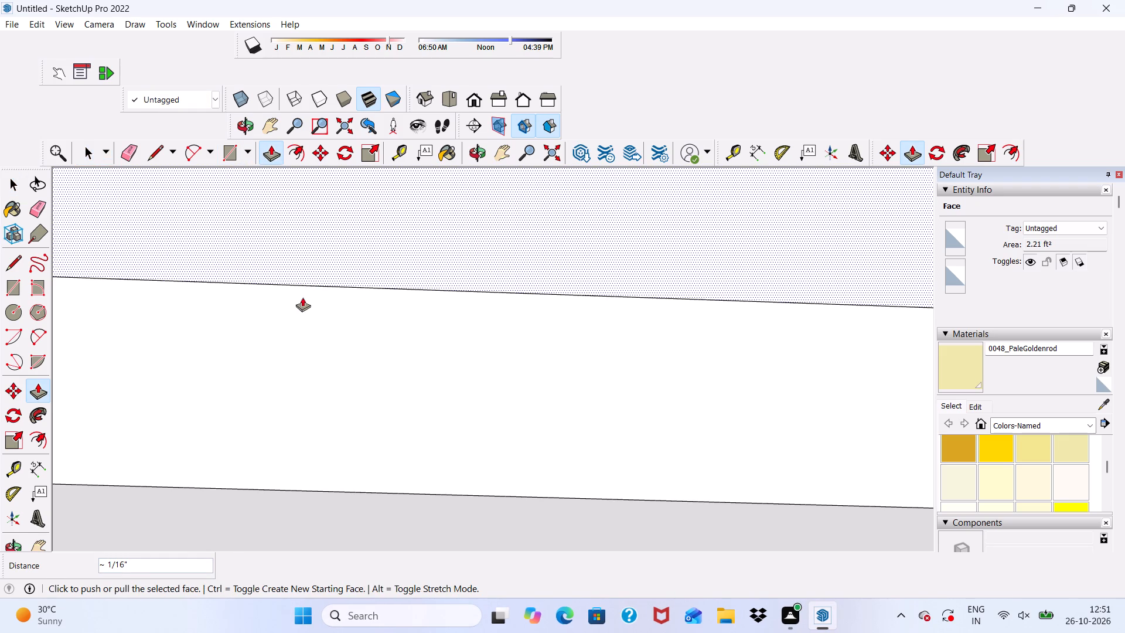
Erase the leftover seam line running along the underside of the lowest strip.
{"action": "key", "text": "space"}
{"action": "left_click", "coordinate": [129, 159]}
{"action": "left_click_drag", "start_coordinate": [203, 258], "coordinate": [216, 300]}
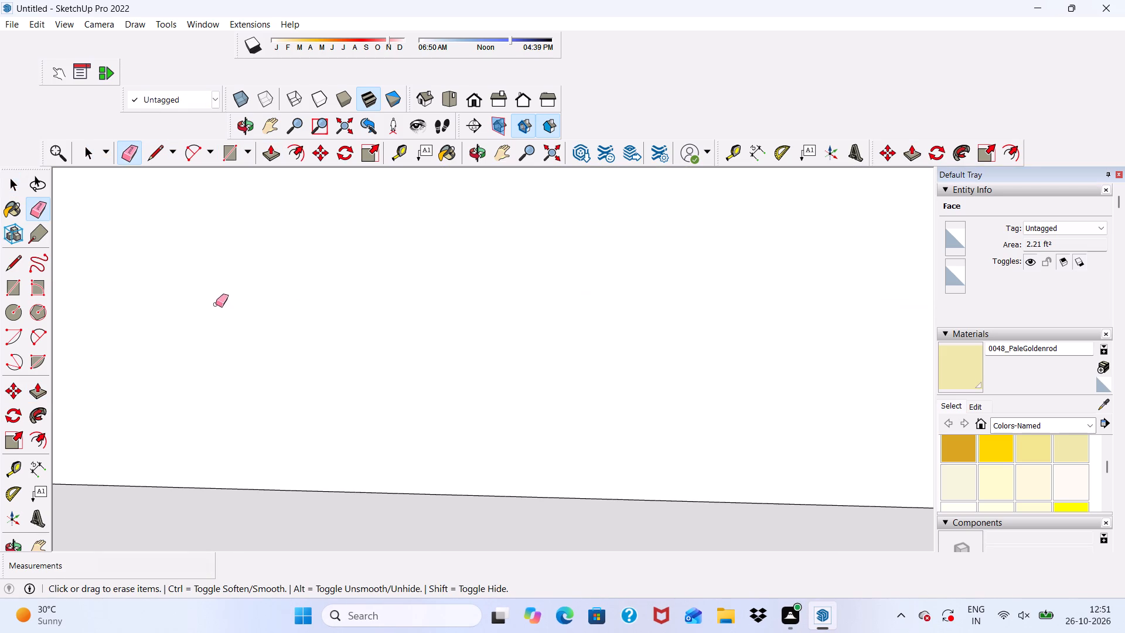
{"action": "scroll", "coordinate": [204, 301], "scroll_direction": "down", "scroll_amount": 15}
{"action": "middle_click_drag", "start_coordinate": [326, 333], "coordinate": [271, 566]}
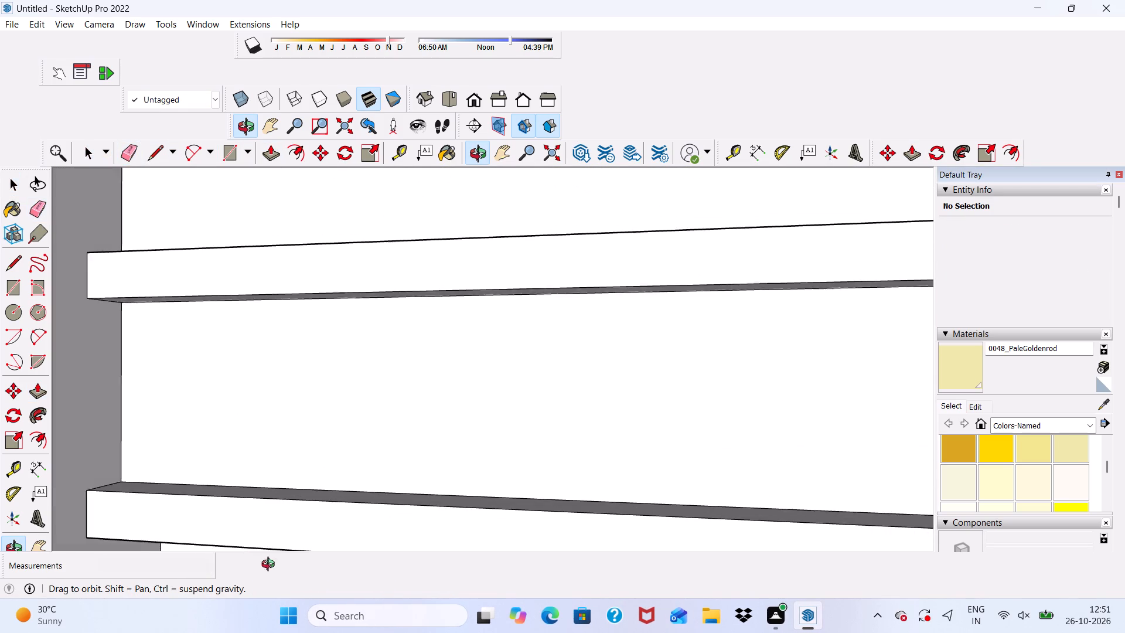
{"action": "middle_click_drag", "start_coordinate": [271, 566], "coordinate": [268, 569]}
{"action": "key", "text": "space"}
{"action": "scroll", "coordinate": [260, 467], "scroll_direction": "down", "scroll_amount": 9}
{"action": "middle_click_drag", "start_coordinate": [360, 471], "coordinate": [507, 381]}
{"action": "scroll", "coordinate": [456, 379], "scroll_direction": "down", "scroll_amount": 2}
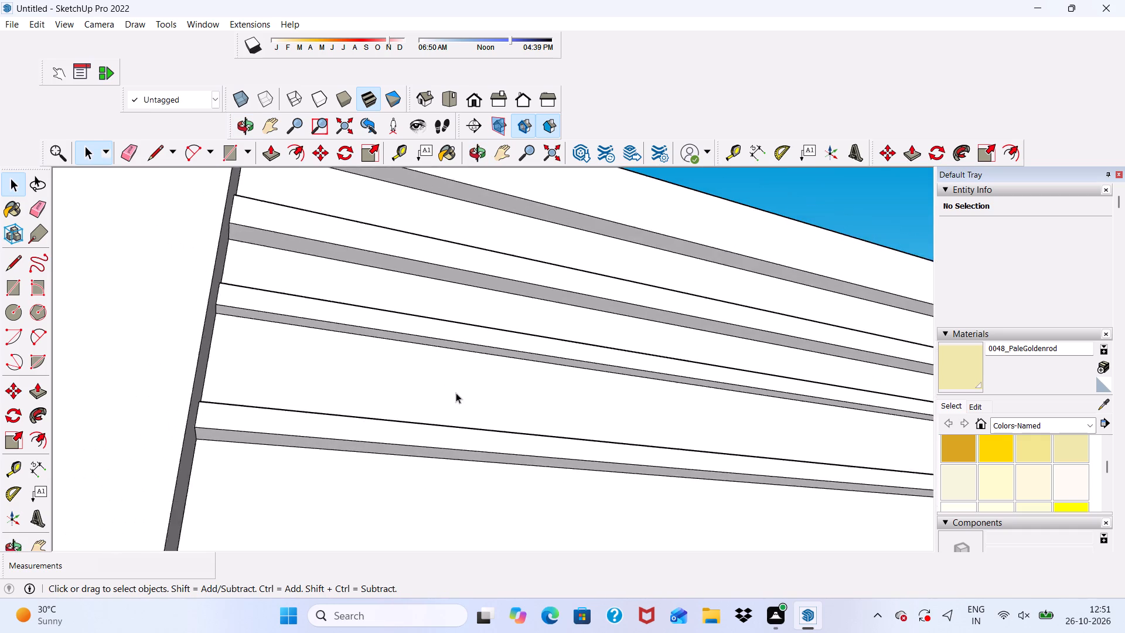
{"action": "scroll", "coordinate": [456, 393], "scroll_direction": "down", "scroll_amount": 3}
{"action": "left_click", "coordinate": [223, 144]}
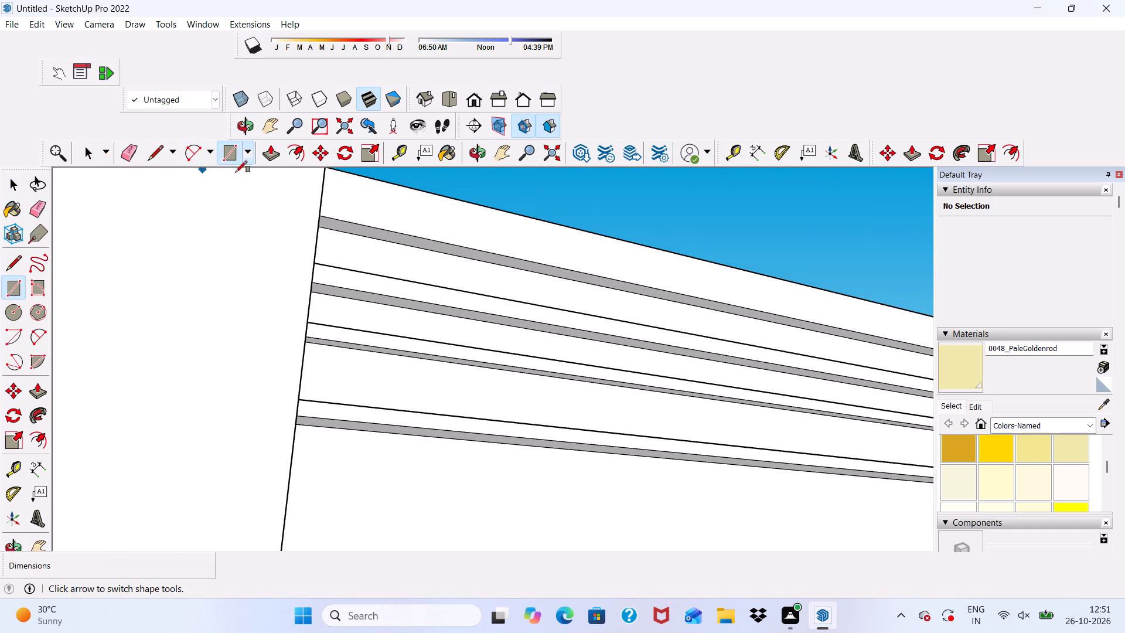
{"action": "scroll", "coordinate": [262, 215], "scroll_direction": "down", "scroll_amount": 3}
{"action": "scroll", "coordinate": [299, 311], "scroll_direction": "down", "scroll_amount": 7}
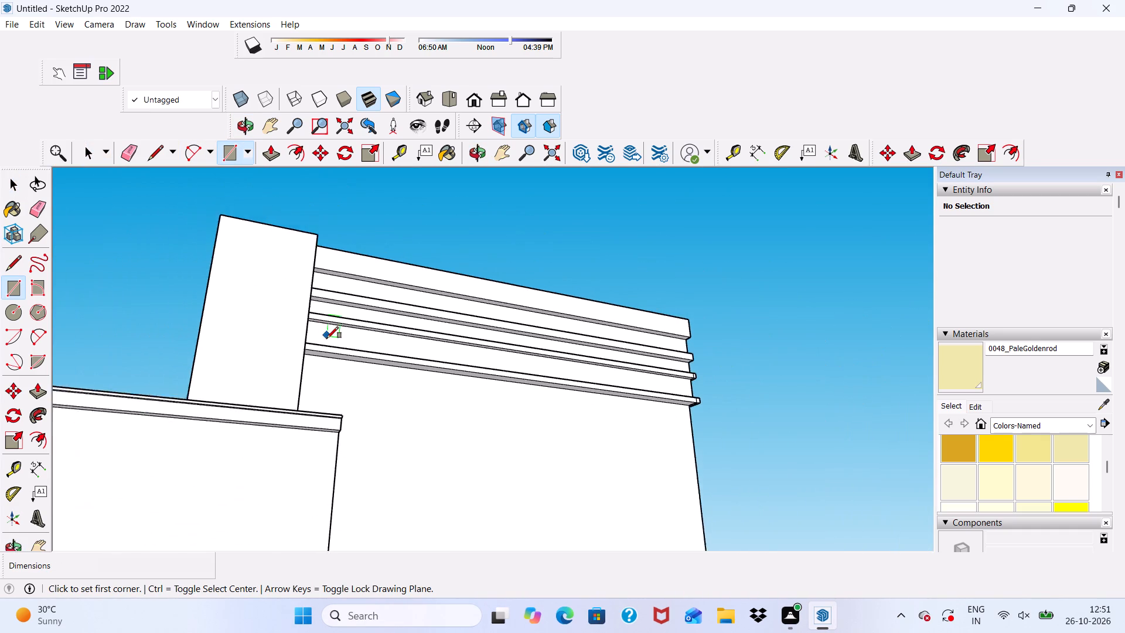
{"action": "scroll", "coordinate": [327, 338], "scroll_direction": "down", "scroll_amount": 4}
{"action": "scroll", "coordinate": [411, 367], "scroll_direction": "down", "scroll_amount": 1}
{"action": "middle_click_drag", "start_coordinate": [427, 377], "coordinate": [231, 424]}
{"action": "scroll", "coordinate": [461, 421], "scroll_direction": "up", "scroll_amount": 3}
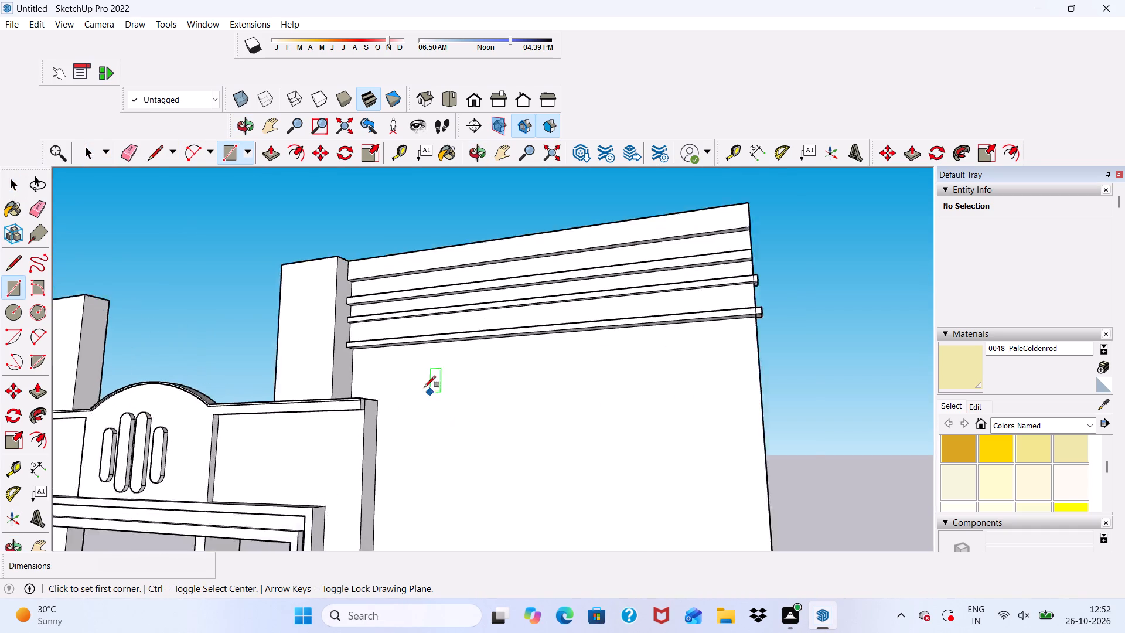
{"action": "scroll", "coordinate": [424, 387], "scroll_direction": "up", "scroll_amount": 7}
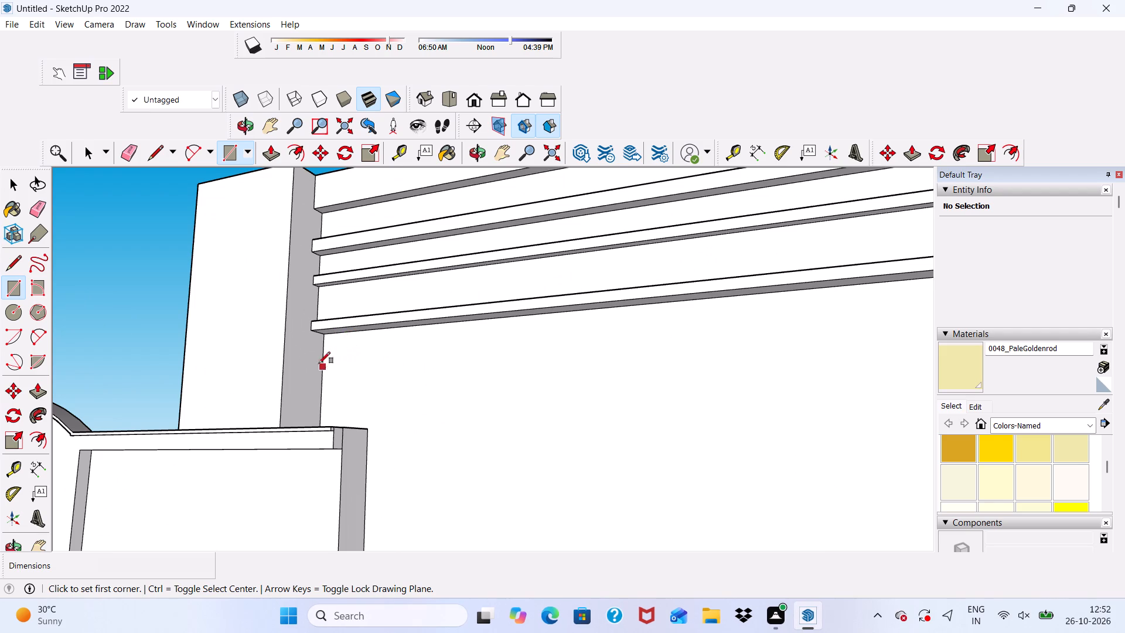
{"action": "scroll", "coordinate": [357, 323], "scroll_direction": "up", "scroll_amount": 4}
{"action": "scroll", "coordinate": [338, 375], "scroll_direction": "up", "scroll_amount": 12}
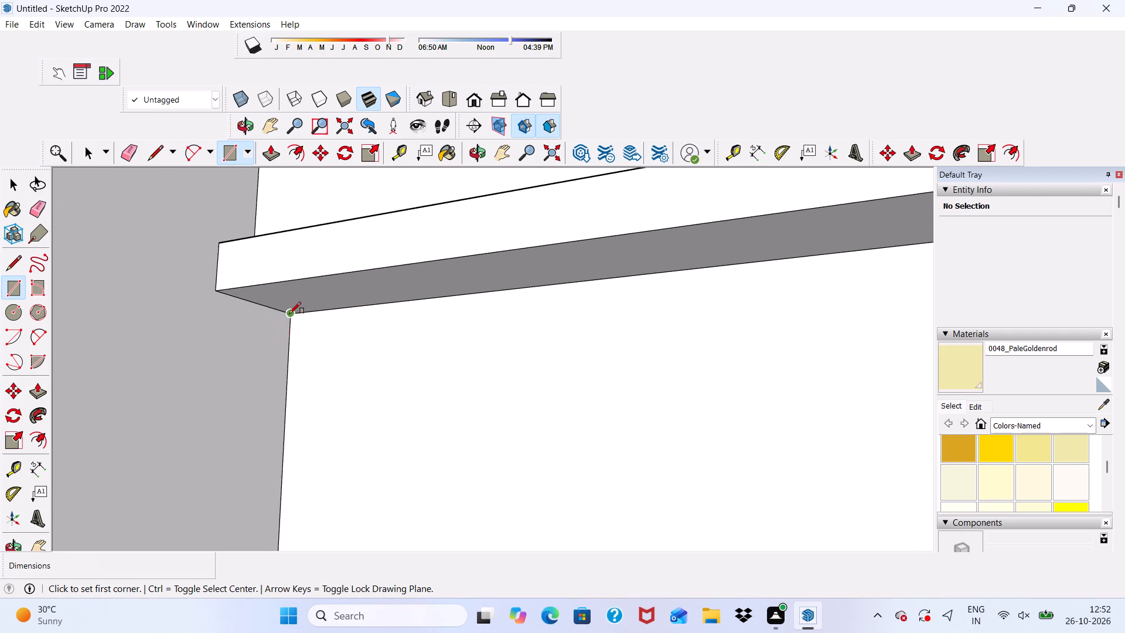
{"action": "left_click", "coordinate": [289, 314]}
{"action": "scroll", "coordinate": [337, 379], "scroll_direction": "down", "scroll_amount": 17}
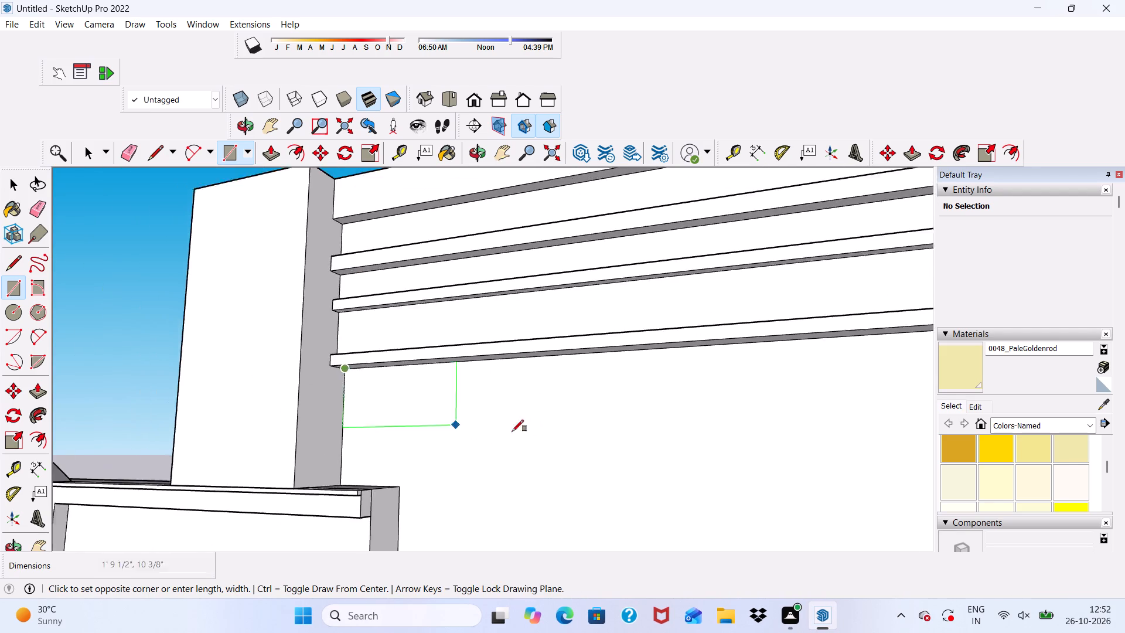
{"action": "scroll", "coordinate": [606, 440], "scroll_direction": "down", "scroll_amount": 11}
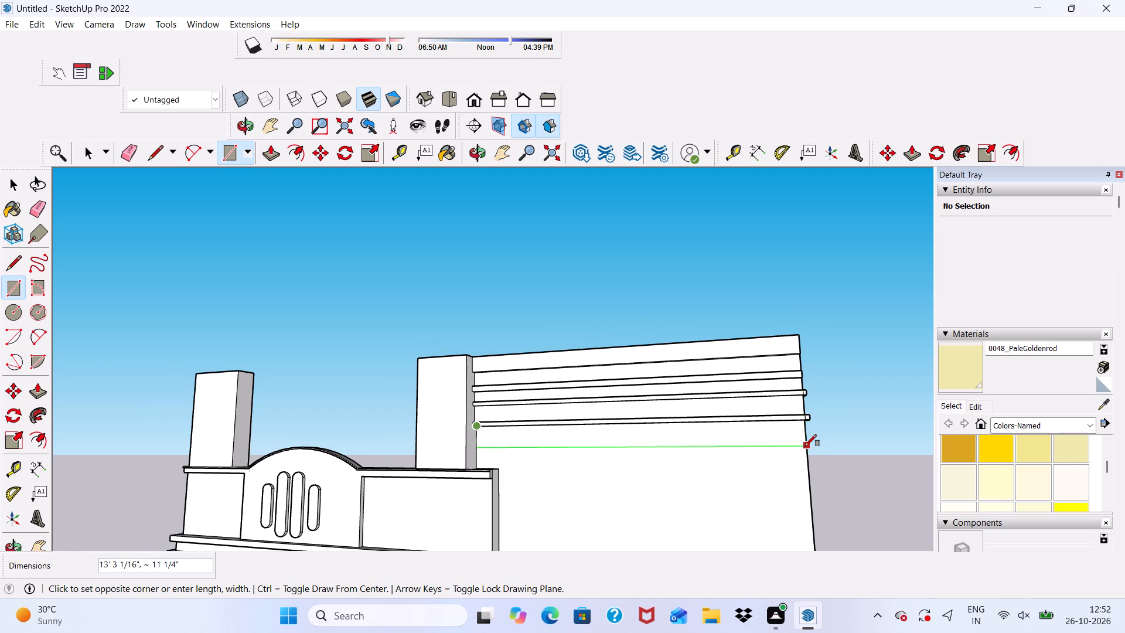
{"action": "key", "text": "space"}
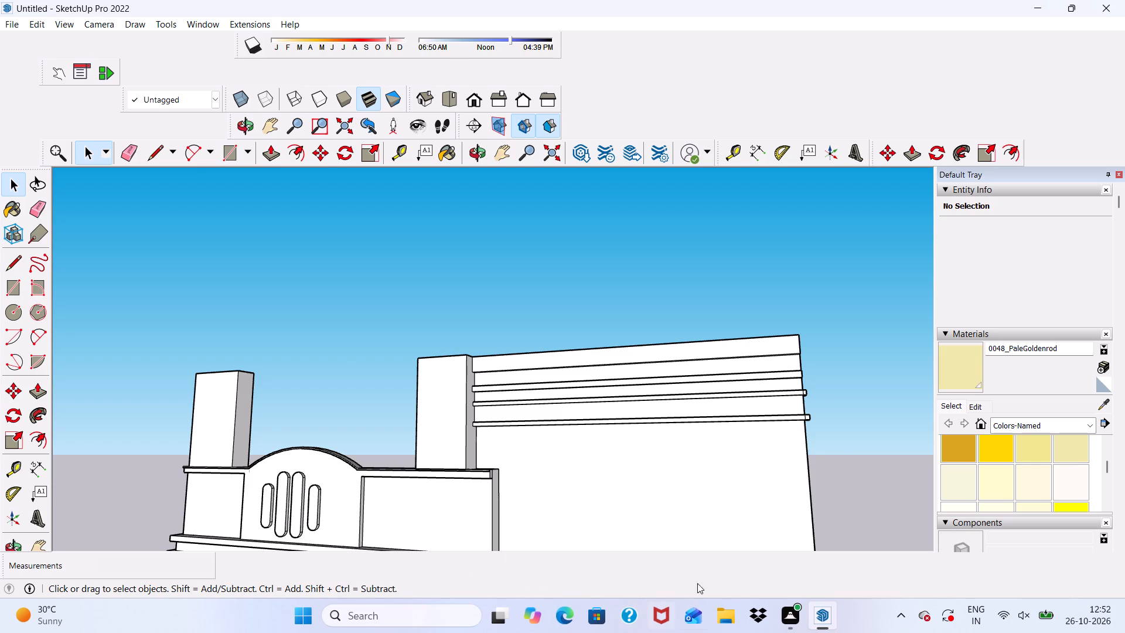
Examine the banded upper wall and the whole house front from below and from the side.
{"action": "scroll", "coordinate": [707, 454], "scroll_direction": "up", "scroll_amount": 4}
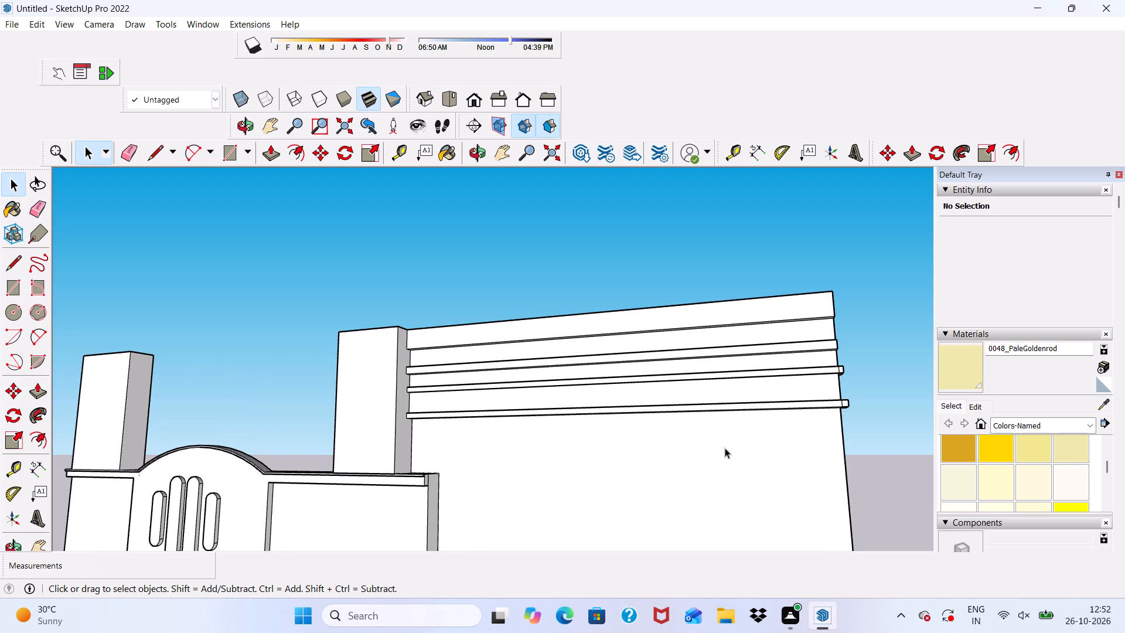
{"action": "scroll", "coordinate": [720, 387], "scroll_direction": "down", "scroll_amount": 8}
{"action": "middle_click_drag", "start_coordinate": [779, 407], "coordinate": [787, 353]}
{"action": "scroll", "coordinate": [787, 357], "scroll_direction": "up", "scroll_amount": 1}
{"action": "scroll", "coordinate": [682, 362], "scroll_direction": "down", "scroll_amount": 5}
{"action": "scroll", "coordinate": [579, 145], "scroll_direction": "down", "scroll_amount": 6}
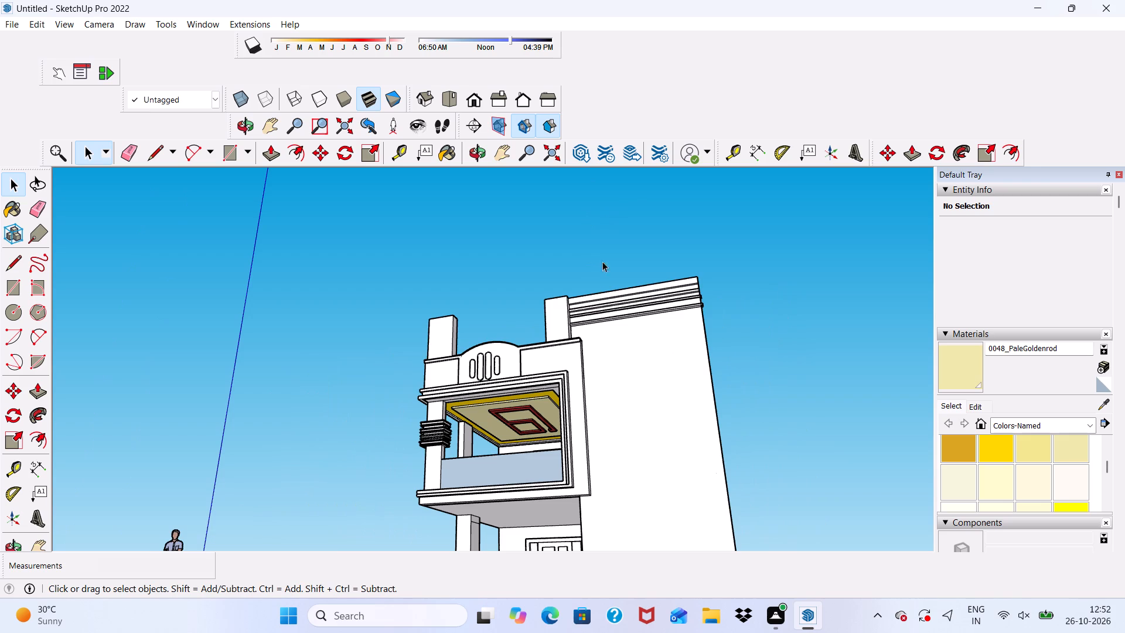
{"action": "scroll", "coordinate": [602, 261], "scroll_direction": "down", "scroll_amount": 2}
{"action": "scroll", "coordinate": [628, 247], "scroll_direction": "up", "scroll_amount": 2}
{"action": "scroll", "coordinate": [622, 217], "scroll_direction": "down", "scroll_amount": 11}
{"action": "middle_click_drag", "start_coordinate": [656, 307], "coordinate": [628, 353]}
{"action": "scroll", "coordinate": [636, 274], "scroll_direction": "up", "scroll_amount": 1}
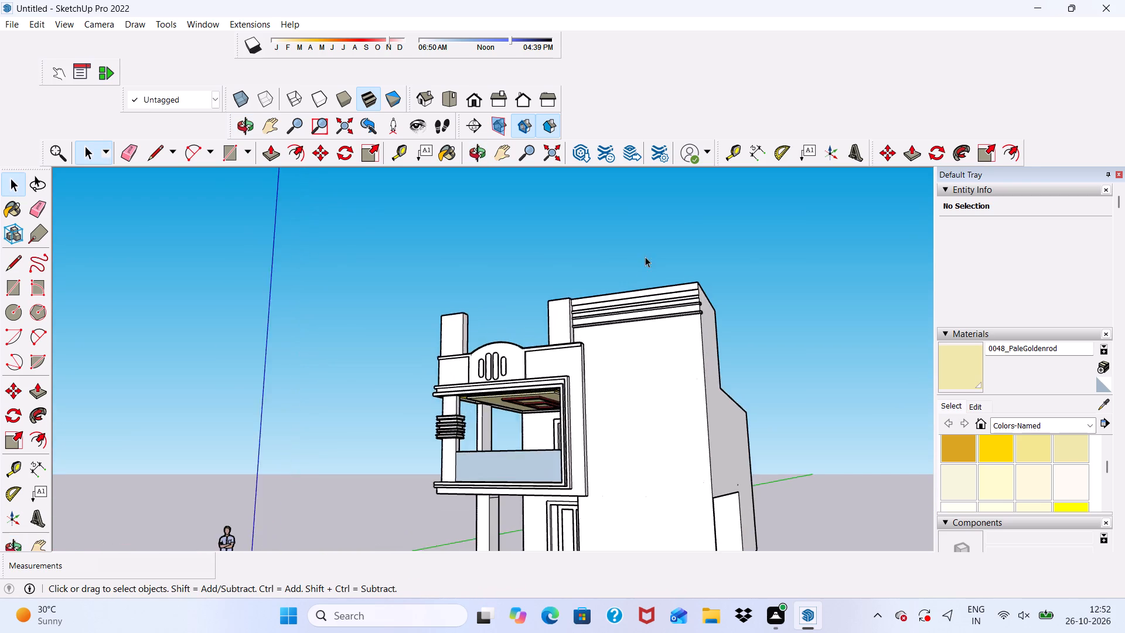
{"action": "scroll", "coordinate": [640, 264], "scroll_direction": "down", "scroll_amount": 7}
{"action": "scroll", "coordinate": [626, 438], "scroll_direction": "up", "scroll_amount": 5}
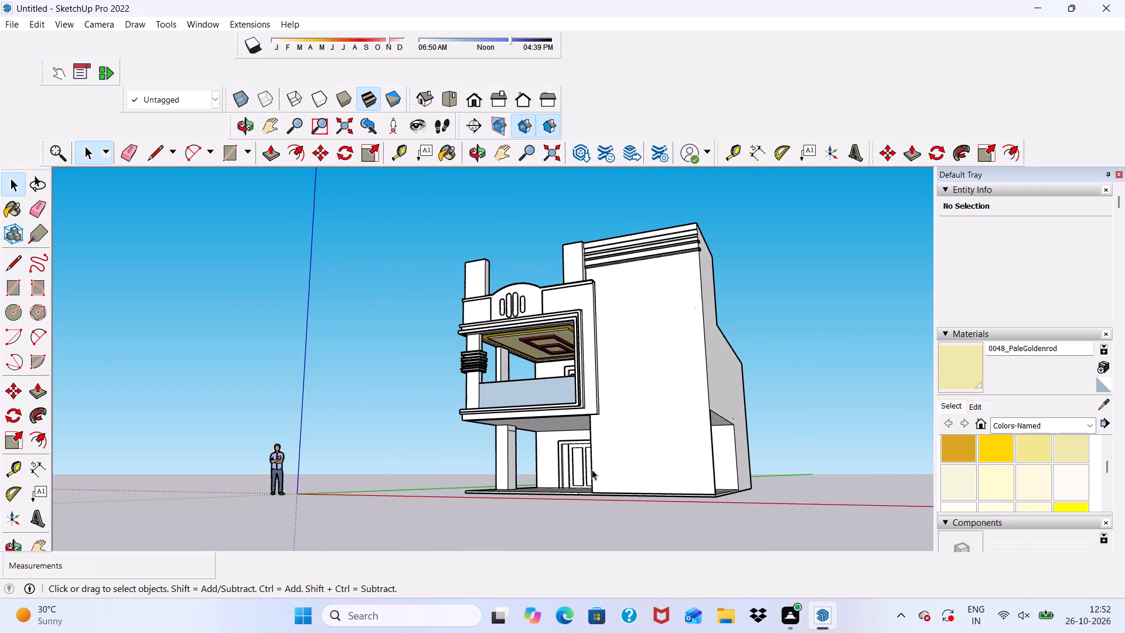
Erase the short vertical seam line on the front face of the plinth below the ground-floor porch.
{"action": "scroll", "coordinate": [553, 503], "scroll_direction": "up", "scroll_amount": 5}
{"action": "middle_click_drag", "start_coordinate": [564, 489], "coordinate": [593, 557]}
{"action": "scroll", "coordinate": [592, 523], "scroll_direction": "up", "scroll_amount": 10}
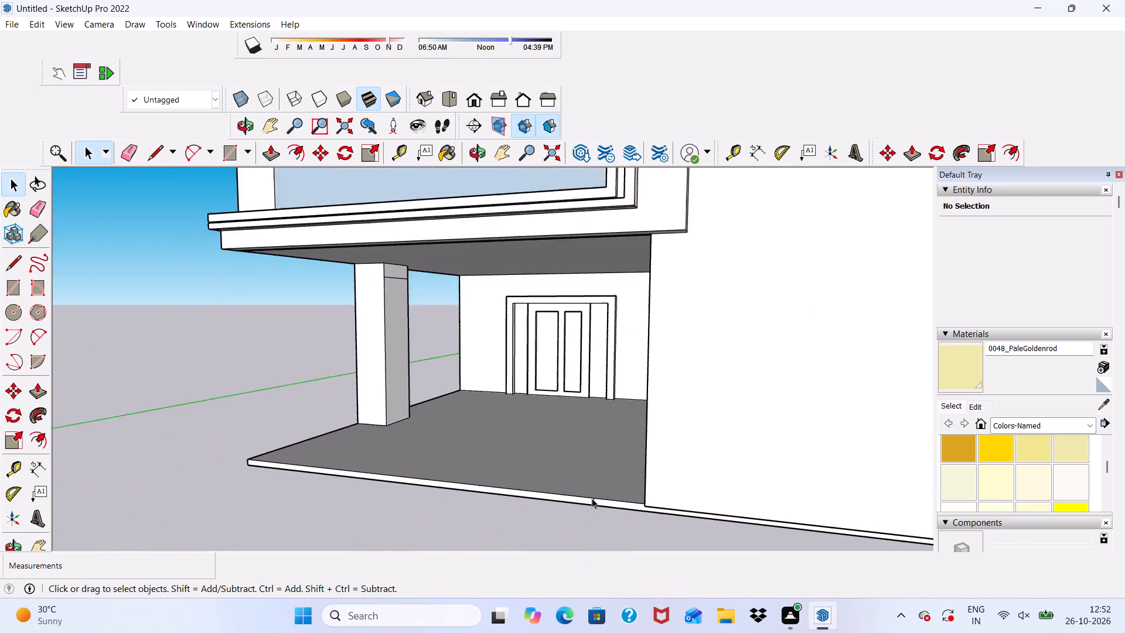
{"action": "scroll", "coordinate": [592, 498], "scroll_direction": "up", "scroll_amount": 2}
{"action": "middle_click_drag", "start_coordinate": [629, 492], "coordinate": [700, 400]}
{"action": "scroll", "coordinate": [700, 400], "scroll_direction": "up", "scroll_amount": 5}
{"action": "middle_click_drag", "start_coordinate": [696, 413], "coordinate": [691, 472]}
{"action": "scroll", "coordinate": [650, 448], "scroll_direction": "up", "scroll_amount": 2}
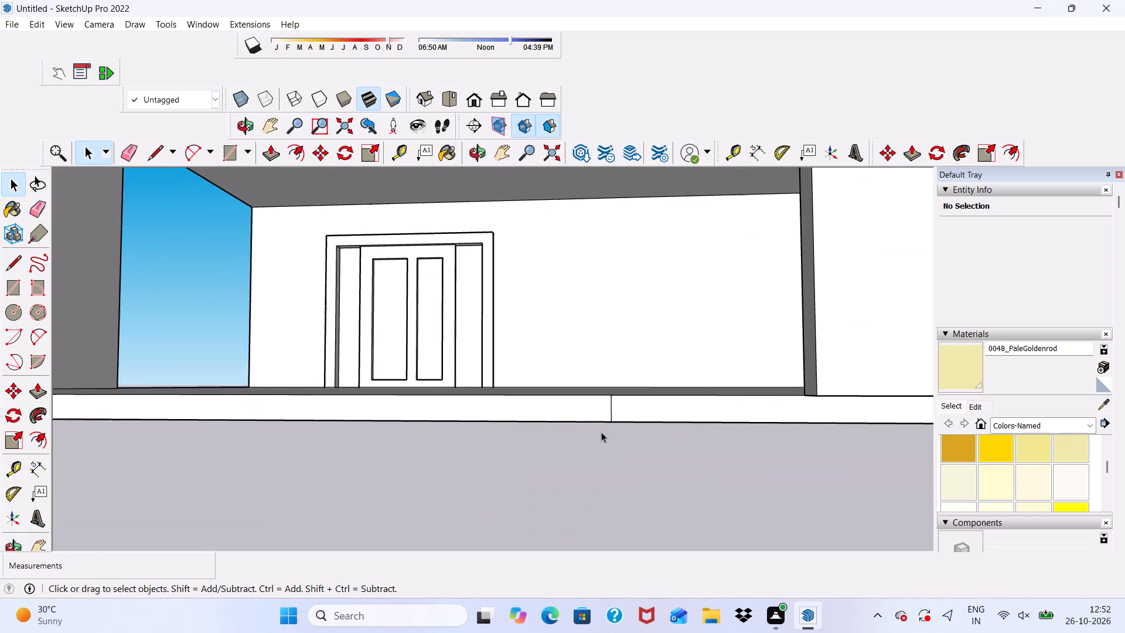
{"action": "scroll", "coordinate": [601, 432], "scroll_direction": "up", "scroll_amount": 2}
{"action": "left_click_drag", "start_coordinate": [130, 146], "coordinate": [134, 153]}
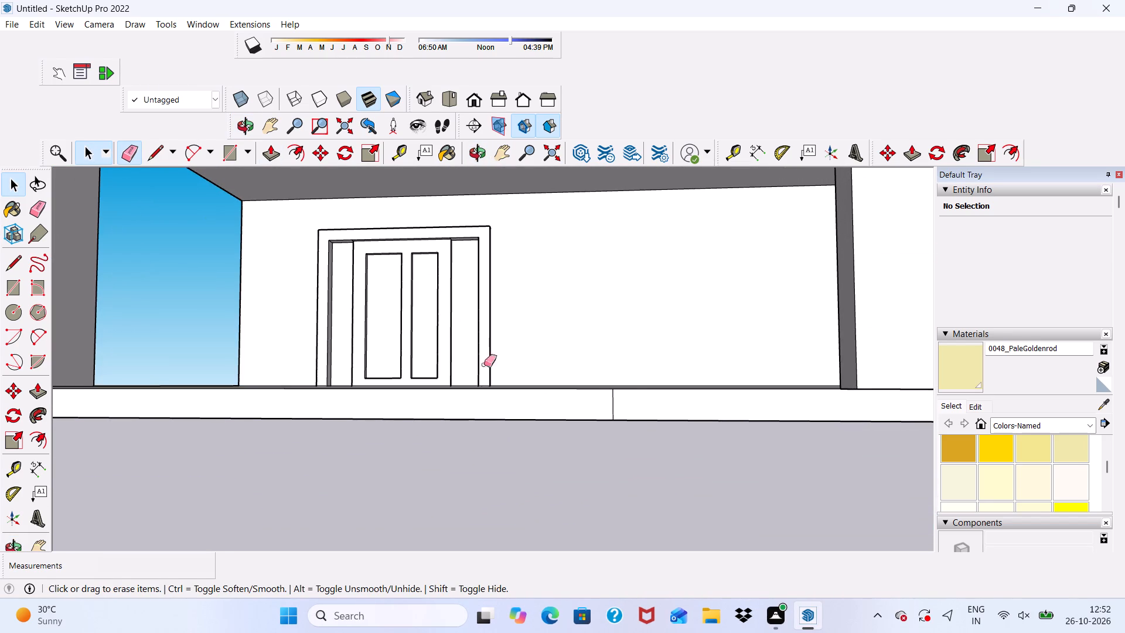
{"action": "left_click_drag", "start_coordinate": [615, 402], "coordinate": [587, 404]}
{"action": "key", "text": "space"}
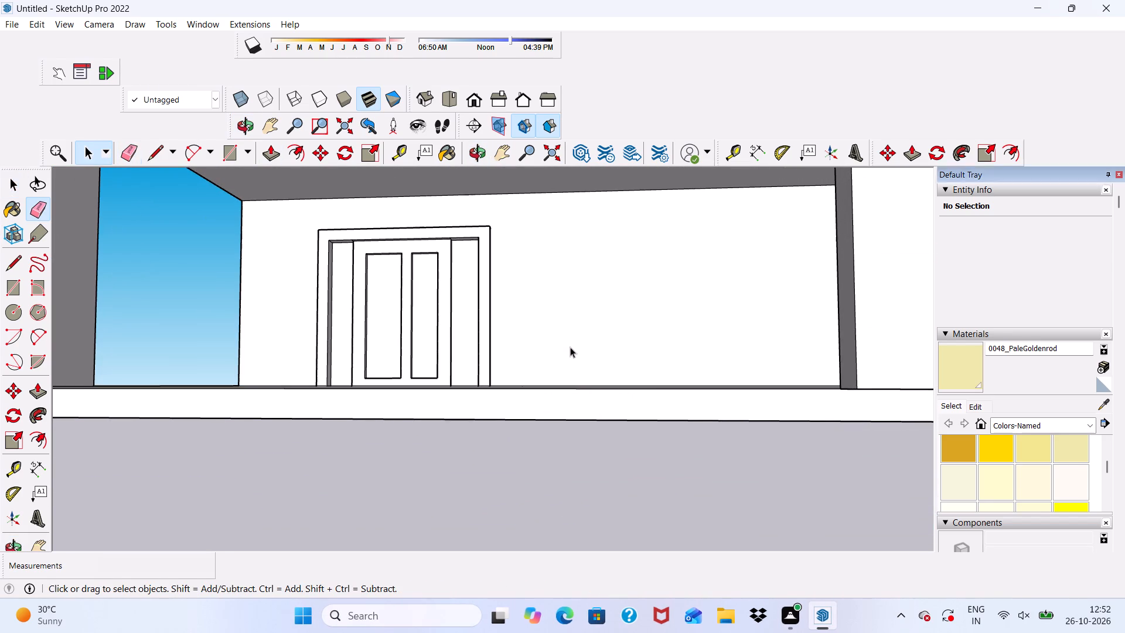
Push/Pull the porch plinth's front face 3" to align it with the front face of the adjoining wall.
{"action": "scroll", "coordinate": [570, 347], "scroll_direction": "up", "scroll_amount": 1}
{"action": "scroll", "coordinate": [553, 421], "scroll_direction": "down", "scroll_amount": 2}
{"action": "left_click", "coordinate": [533, 456]}
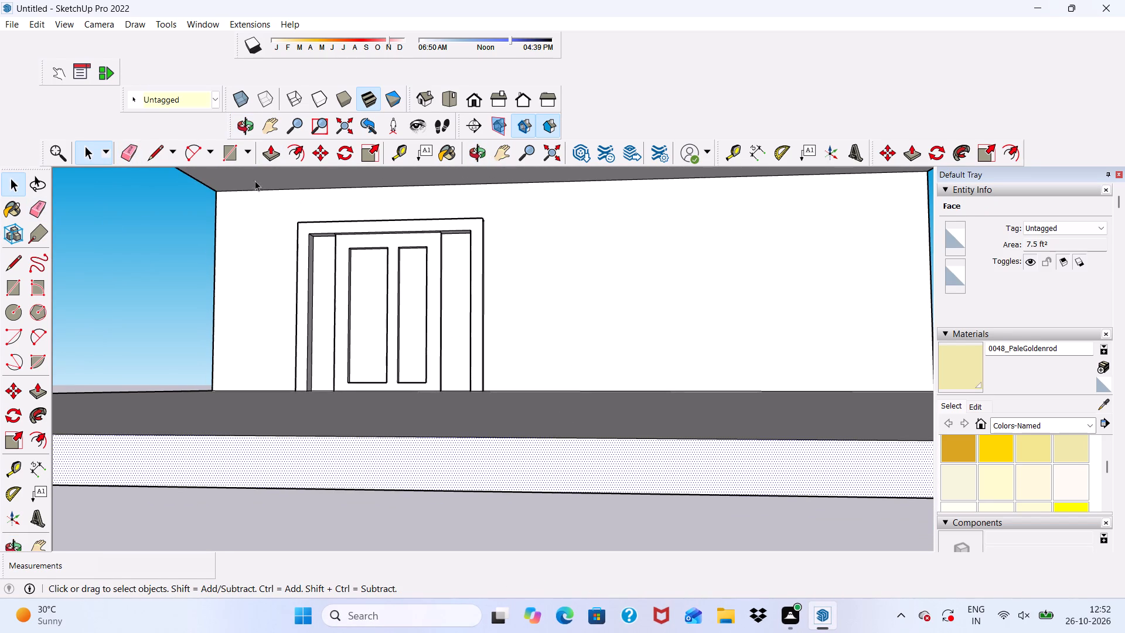
{"action": "left_click", "coordinate": [267, 155]}
{"action": "left_click", "coordinate": [359, 459]}
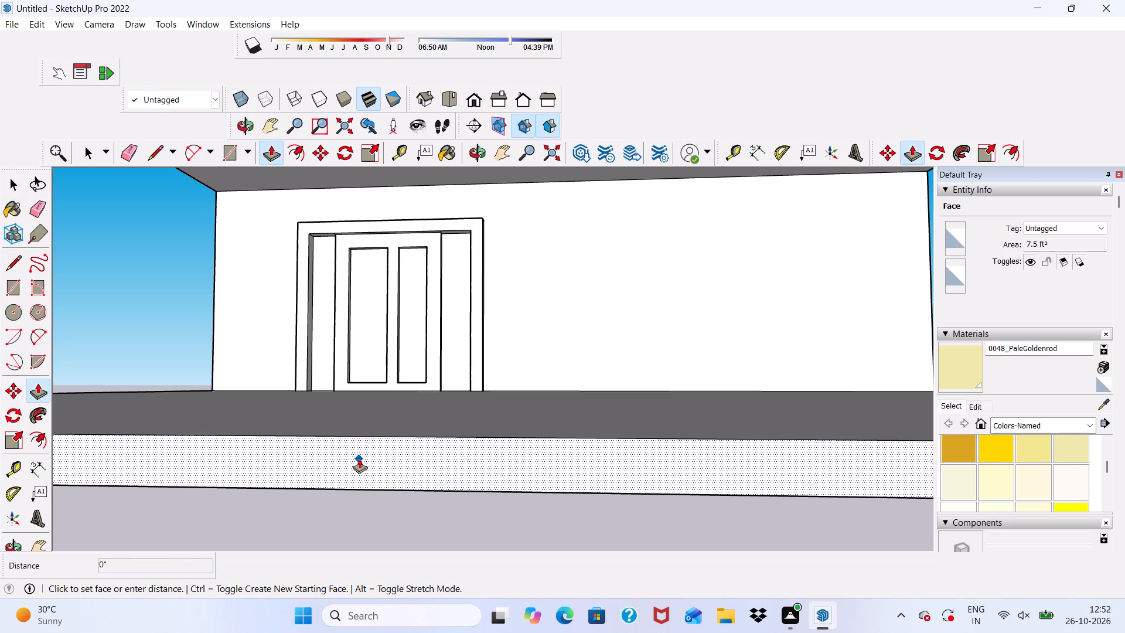
{"action": "scroll", "coordinate": [402, 479], "scroll_direction": "down", "scroll_amount": 8}
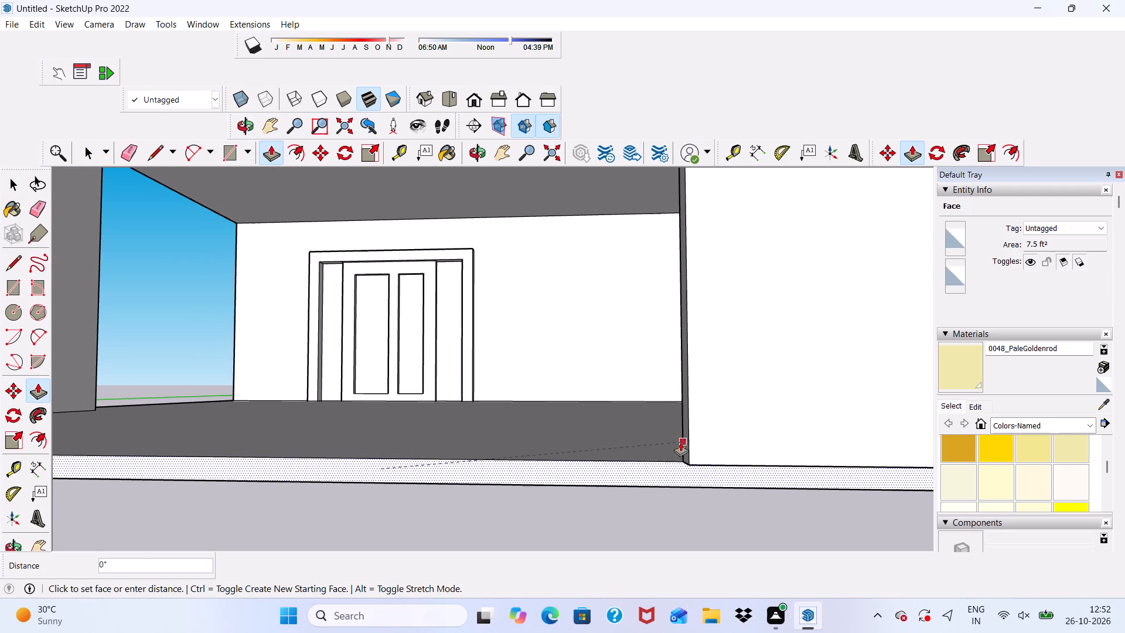
{"action": "left_click", "coordinate": [703, 462]}
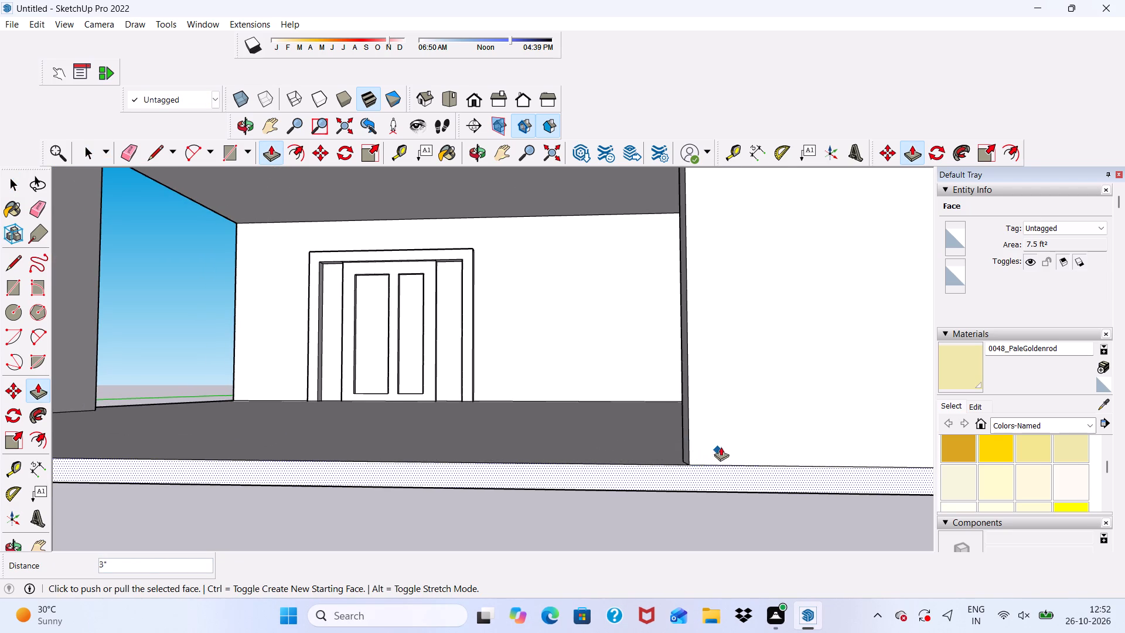
{"action": "scroll", "coordinate": [721, 437], "scroll_direction": "up", "scroll_amount": 4}
{"action": "key", "text": "space"}
{"action": "scroll", "coordinate": [669, 430], "scroll_direction": "down", "scroll_amount": 16}
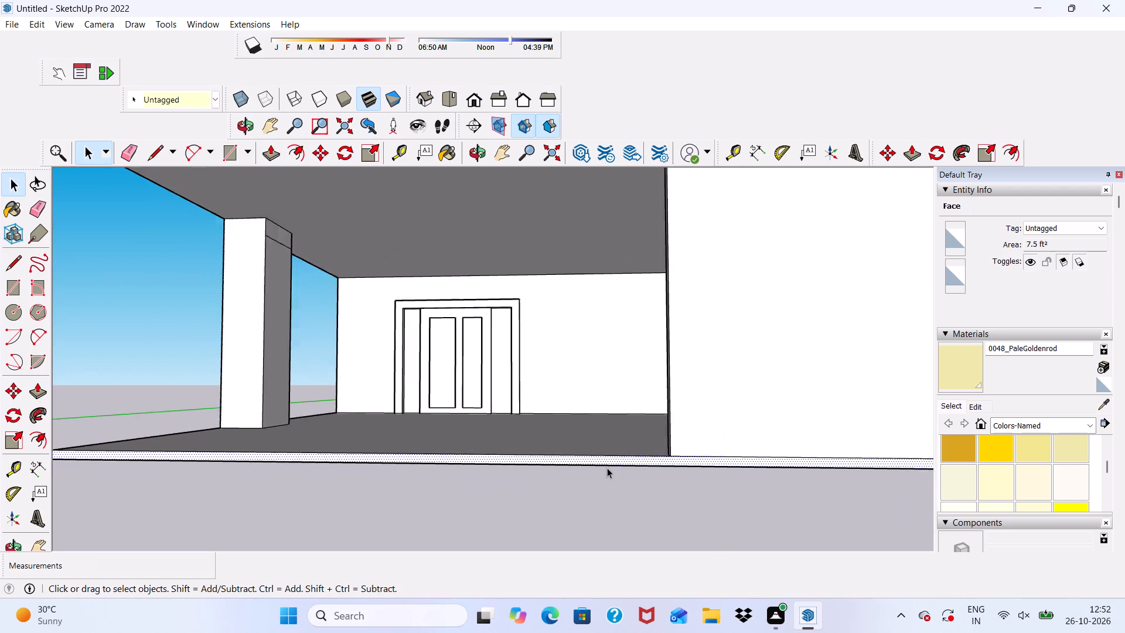
Offset the outline of the ground-floor porch floor face inward by 9".
{"action": "middle_click_drag", "start_coordinate": [605, 464], "coordinate": [595, 585]}
{"action": "key", "text": "space"}
{"action": "left_click", "coordinate": [418, 488]}
{"action": "scroll", "coordinate": [415, 478], "scroll_direction": "down", "scroll_amount": 5}
{"action": "middle_click_drag", "start_coordinate": [480, 475], "coordinate": [718, 379]}
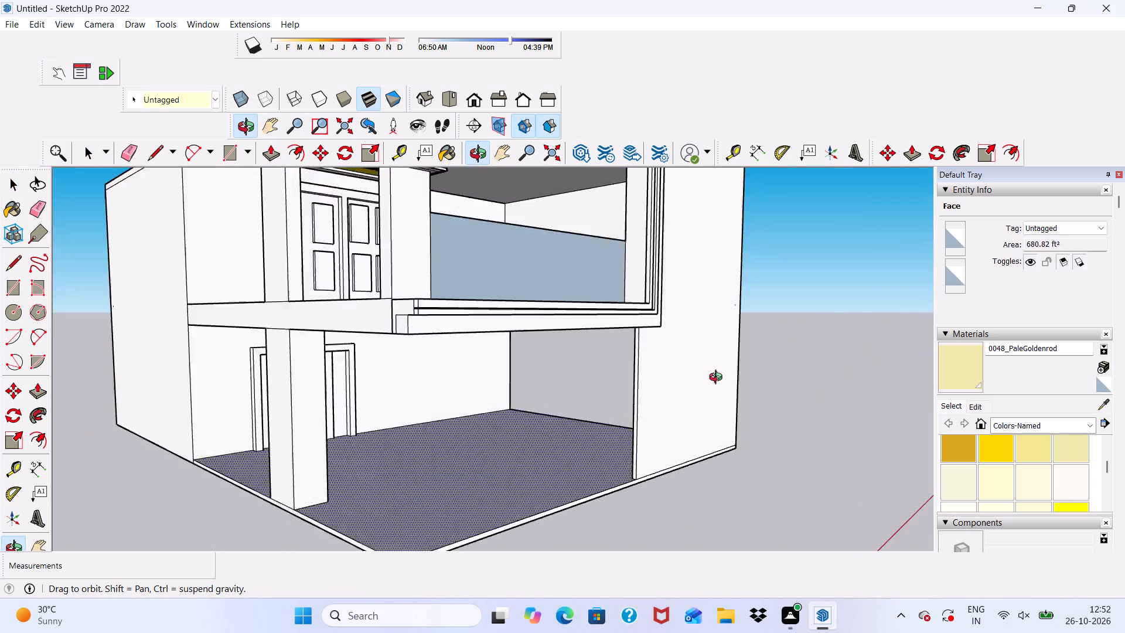
{"action": "middle_click_drag", "start_coordinate": [718, 379], "coordinate": [728, 392]}
{"action": "scroll", "coordinate": [598, 428], "scroll_direction": "up", "scroll_amount": 7}
{"action": "left_click", "coordinate": [567, 334]}
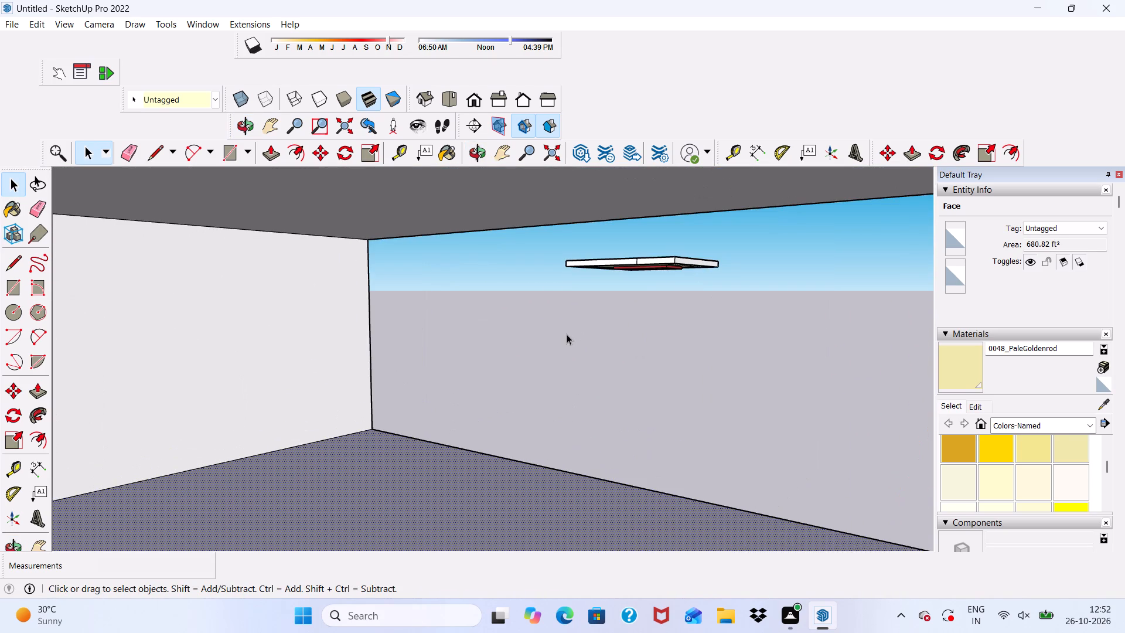
{"action": "scroll", "coordinate": [567, 334], "scroll_direction": "down", "scroll_amount": 4}
{"action": "middle_click_drag", "start_coordinate": [637, 382], "coordinate": [789, 379]}
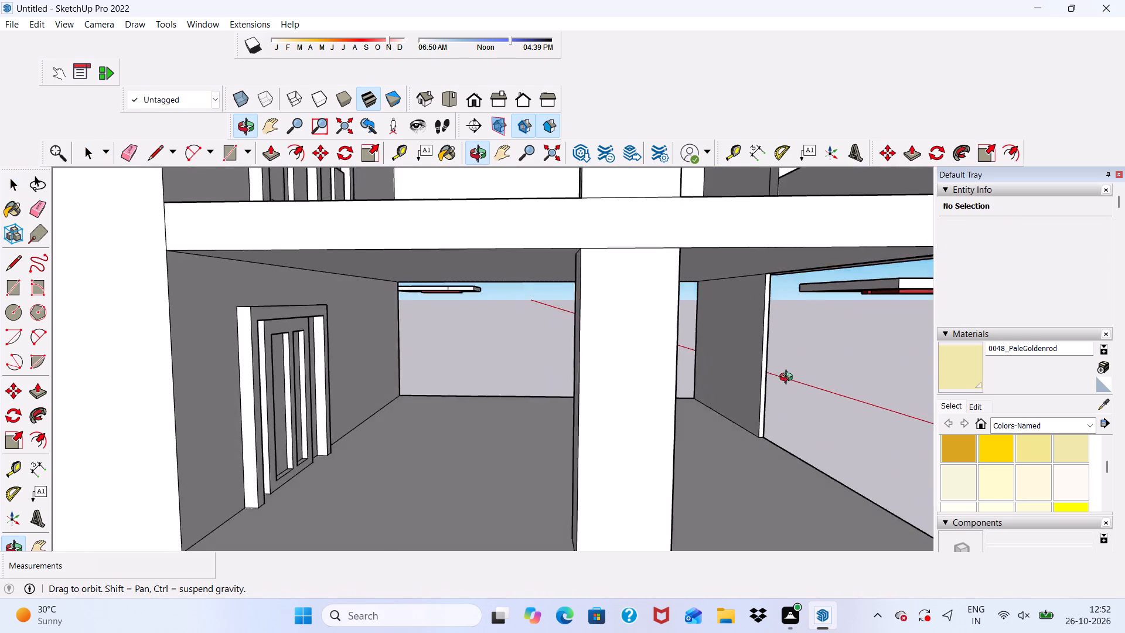
{"action": "middle_click_drag", "start_coordinate": [789, 379], "coordinate": [751, 387]}
{"action": "left_click", "coordinate": [701, 426]}
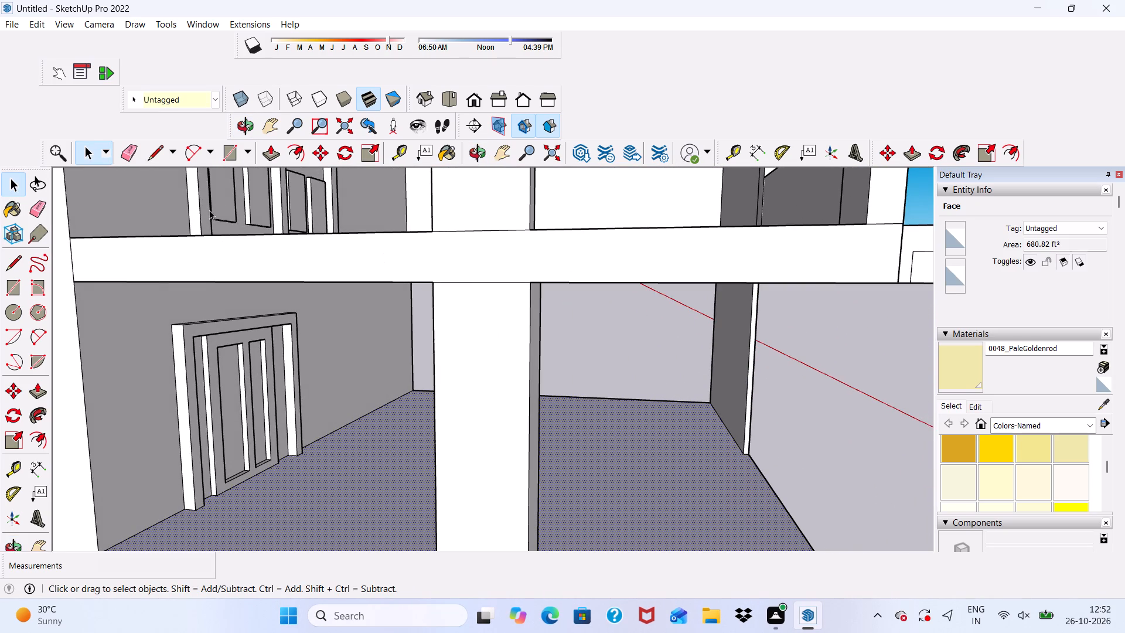
{"action": "left_click", "coordinate": [301, 148]}
{"action": "scroll", "coordinate": [327, 197], "scroll_direction": "down", "scroll_amount": 4}
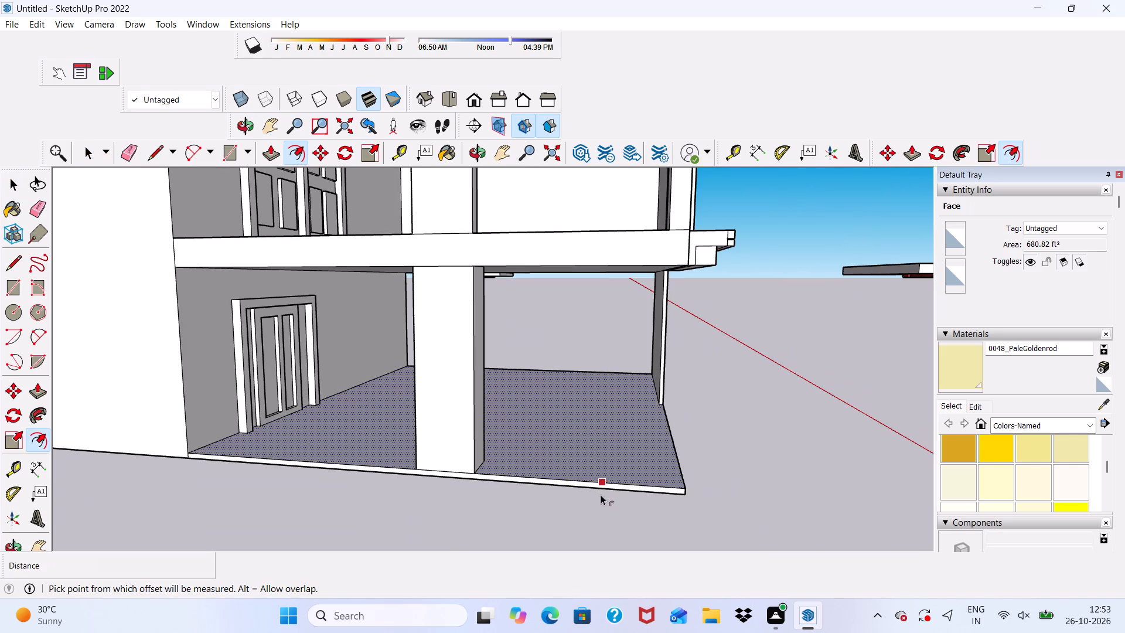
{"action": "left_click", "coordinate": [592, 479]}
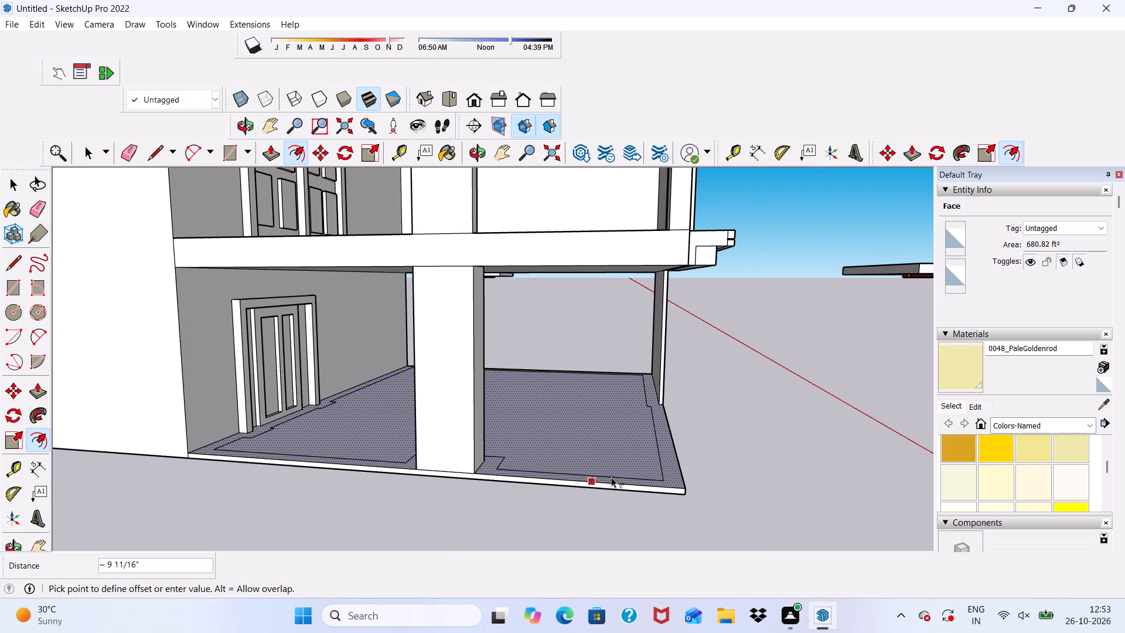
{"action": "middle_click_drag", "start_coordinate": [611, 477], "coordinate": [366, 455]}
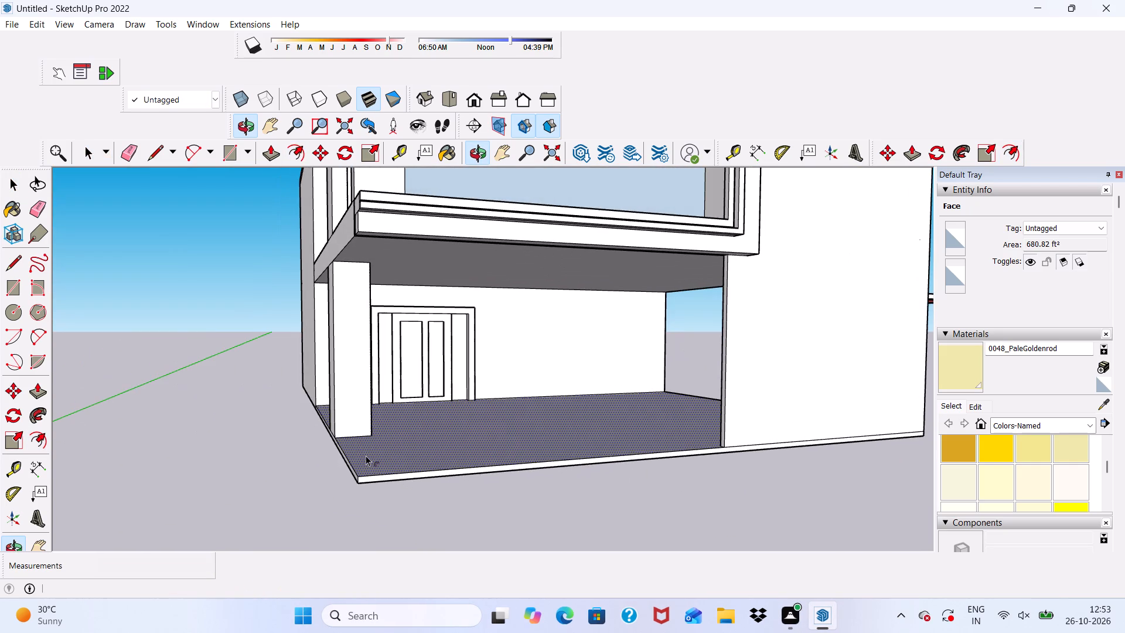
{"action": "middle_click_drag", "start_coordinate": [366, 455], "coordinate": [390, 497]}
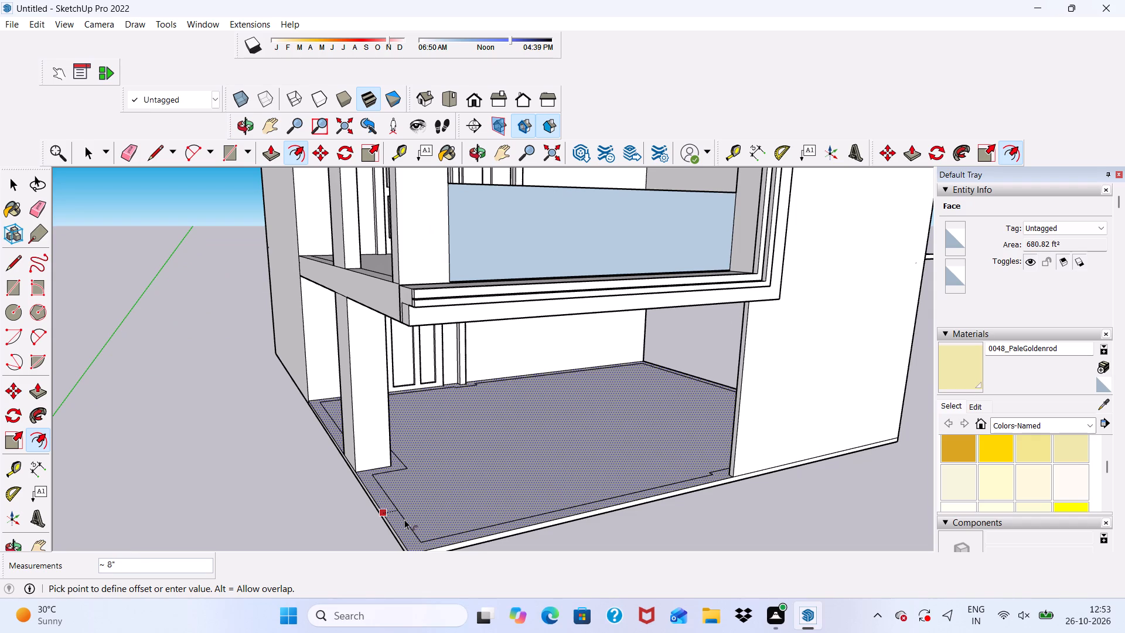
{"action": "key", "text": "9"}
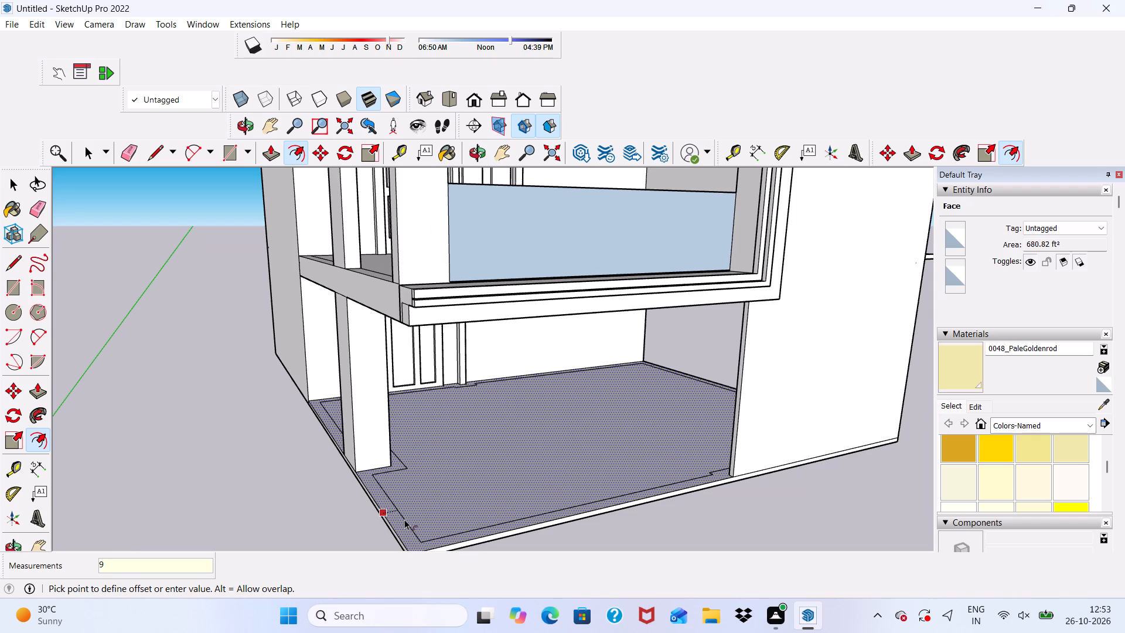
{"action": "key", "text": "shift+quotedbl"}
{"action": "key", "text": "Return"}
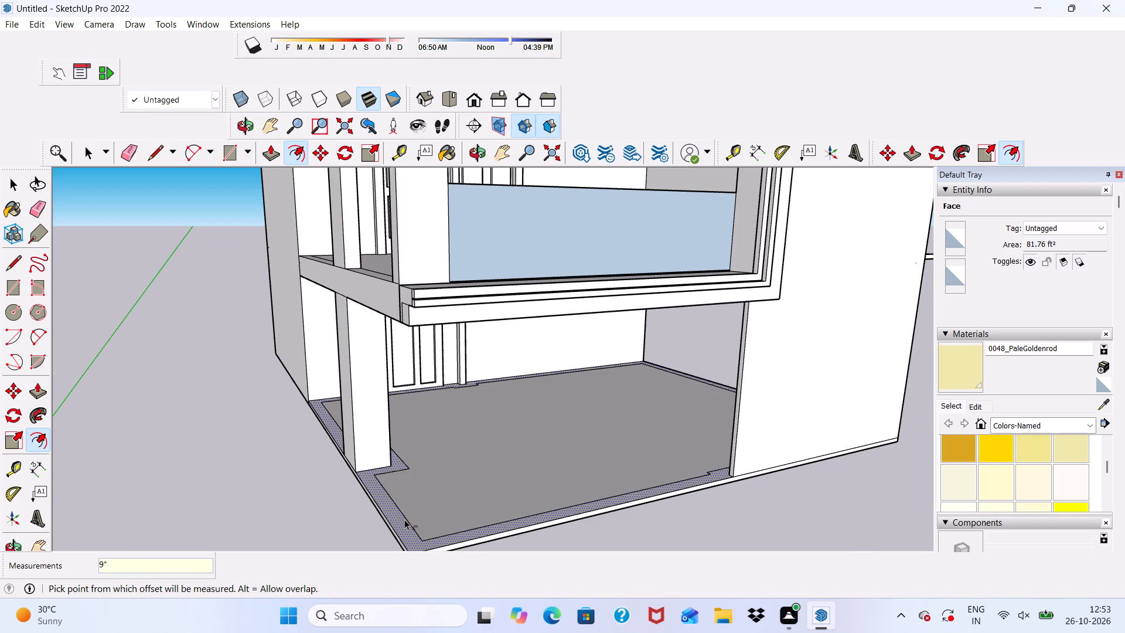
Draw a line continuing the porch floor's inset side edge from the door wall to the near face of the column.
{"action": "scroll", "coordinate": [404, 503], "scroll_direction": "down", "scroll_amount": 5}
{"action": "scroll", "coordinate": [429, 522], "scroll_direction": "up", "scroll_amount": 3}
{"action": "scroll", "coordinate": [438, 464], "scroll_direction": "down", "scroll_amount": 3}
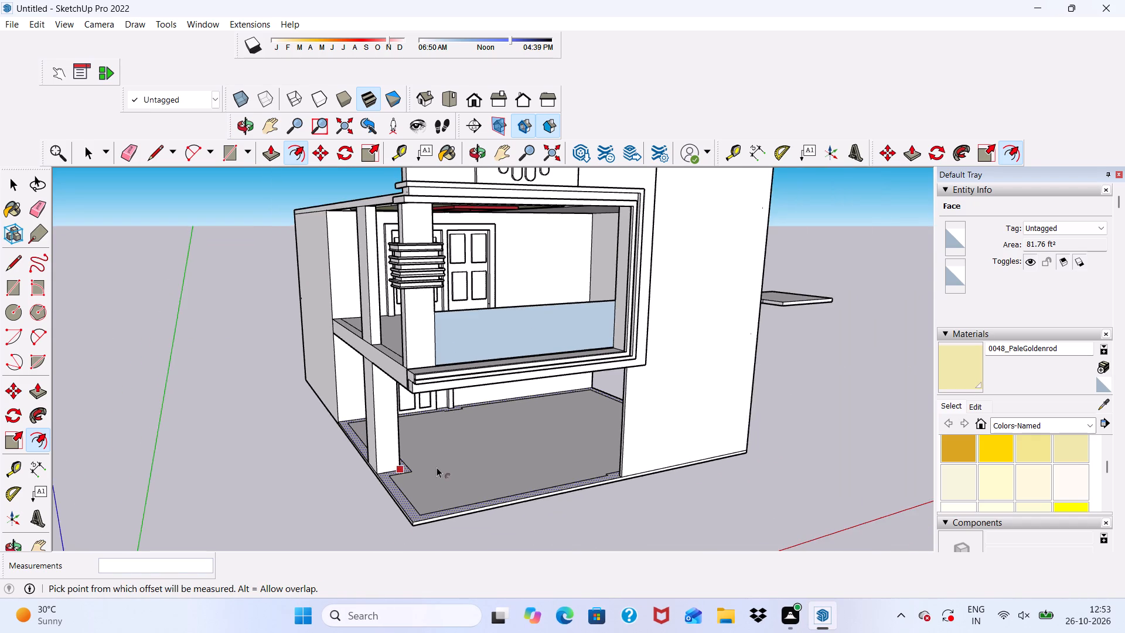
{"action": "middle_click_drag", "start_coordinate": [437, 468], "coordinate": [601, 489]}
{"action": "scroll", "coordinate": [360, 456], "scroll_direction": "up", "scroll_amount": 3}
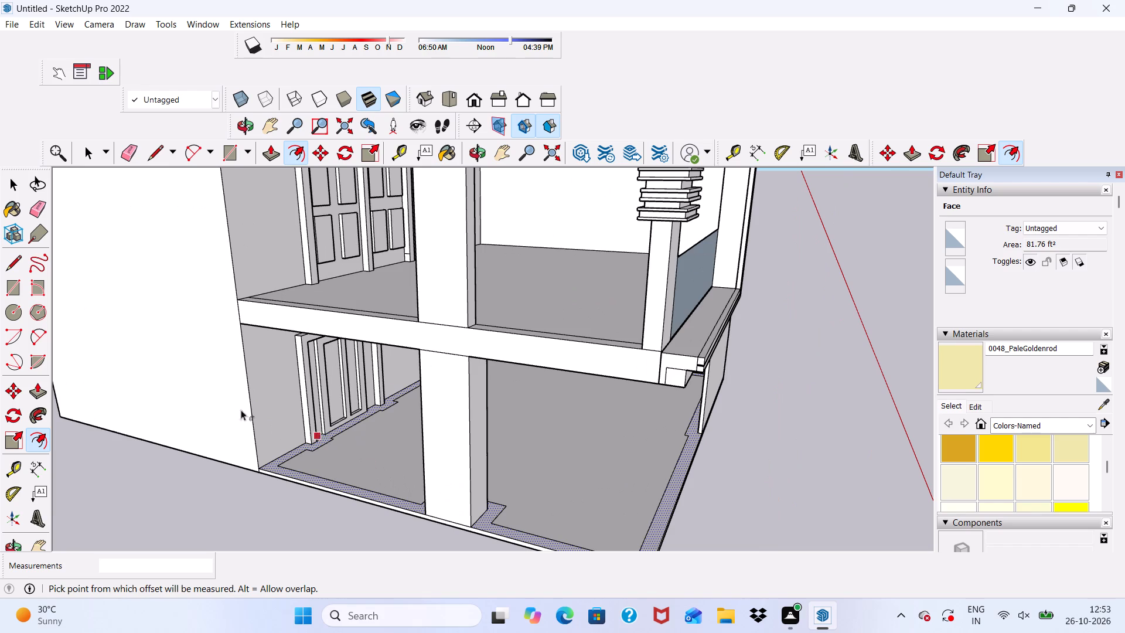
{"action": "left_click", "coordinate": [154, 147]}
{"action": "scroll", "coordinate": [261, 386], "scroll_direction": "up", "scroll_amount": 2}
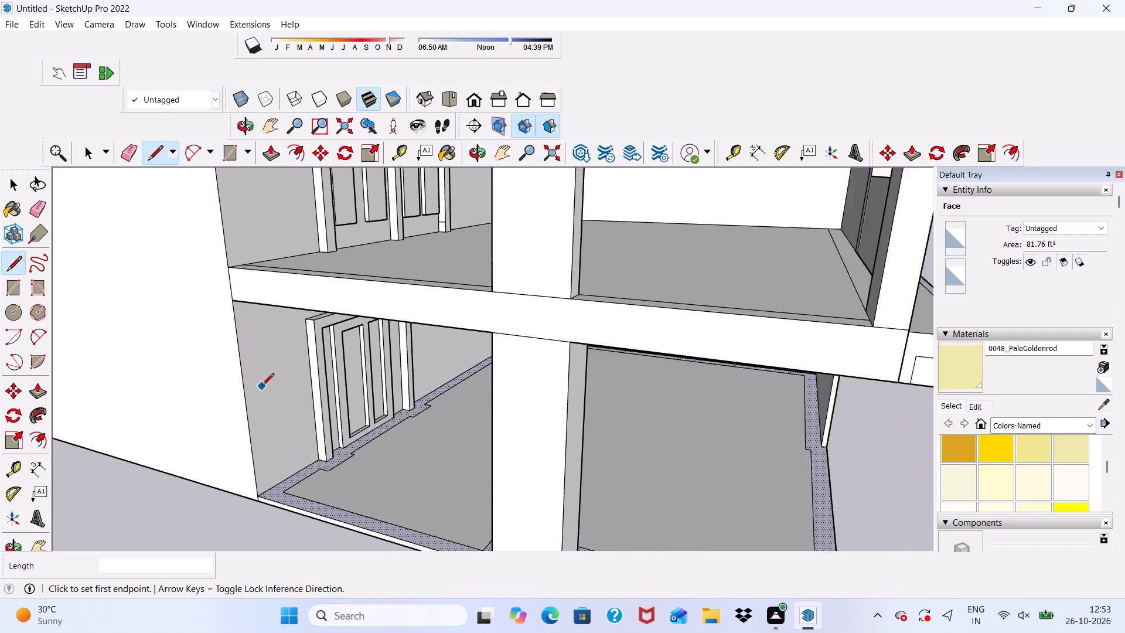
{"action": "scroll", "coordinate": [262, 386], "scroll_direction": "up", "scroll_amount": 4}
{"action": "scroll", "coordinate": [207, 291], "scroll_direction": "down", "scroll_amount": 8}
{"action": "scroll", "coordinate": [304, 484], "scroll_direction": "up", "scroll_amount": 6}
{"action": "scroll", "coordinate": [183, 337], "scroll_direction": "down", "scroll_amount": 1}
{"action": "scroll", "coordinate": [210, 409], "scroll_direction": "up", "scroll_amount": 11}
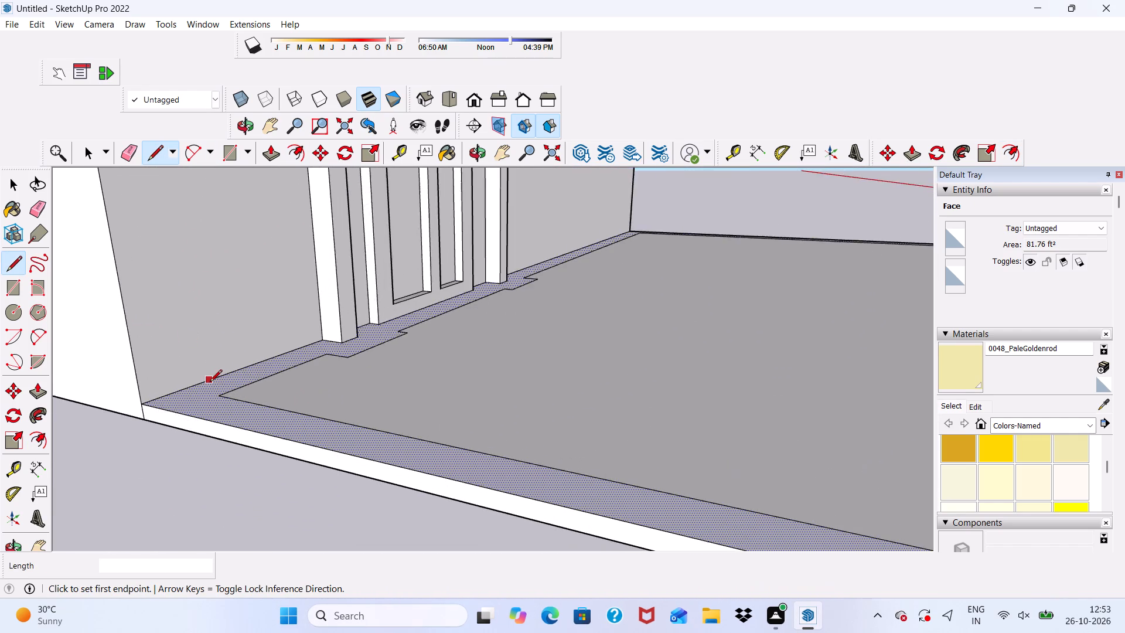
{"action": "scroll", "coordinate": [210, 383], "scroll_direction": "up", "scroll_amount": 7}
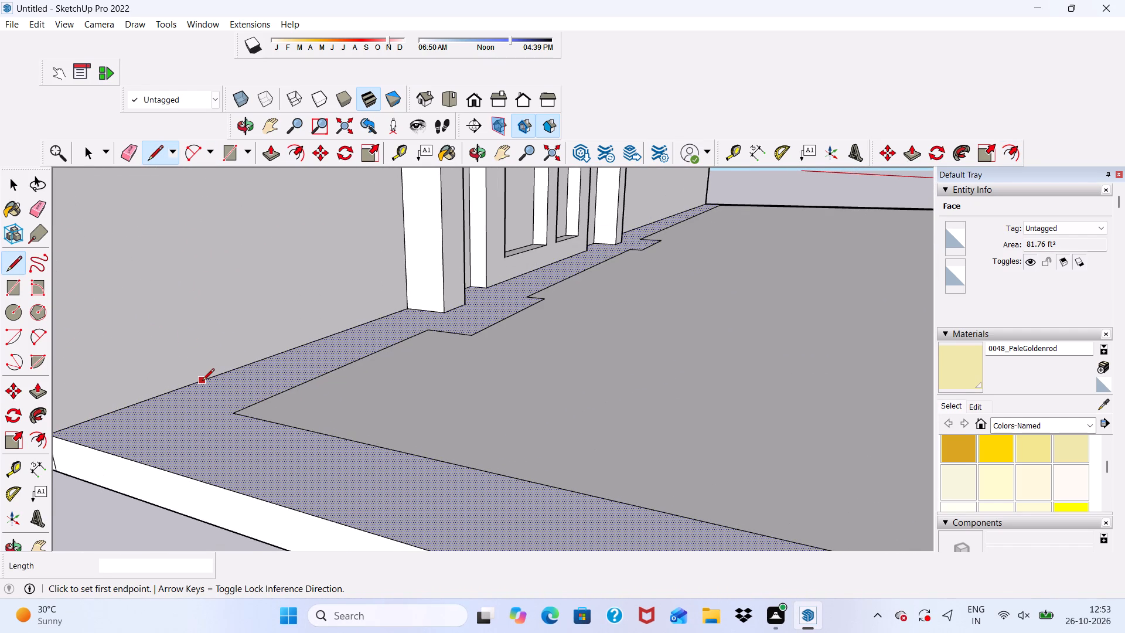
{"action": "scroll", "coordinate": [219, 404], "scroll_direction": "up", "scroll_amount": 4}
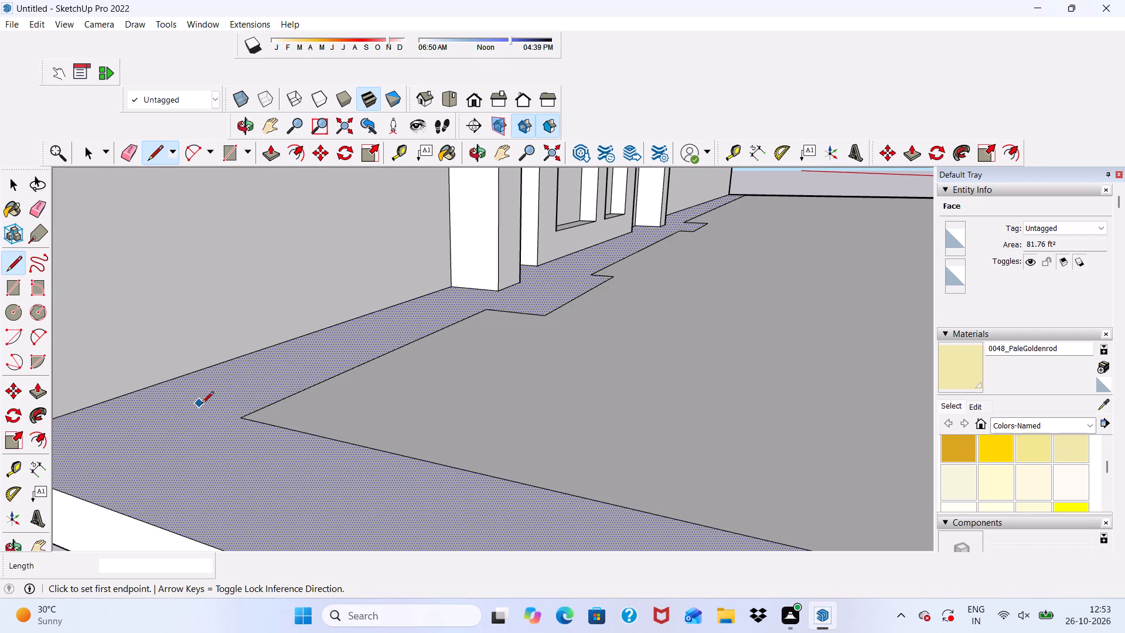
{"action": "left_click", "coordinate": [242, 418]}
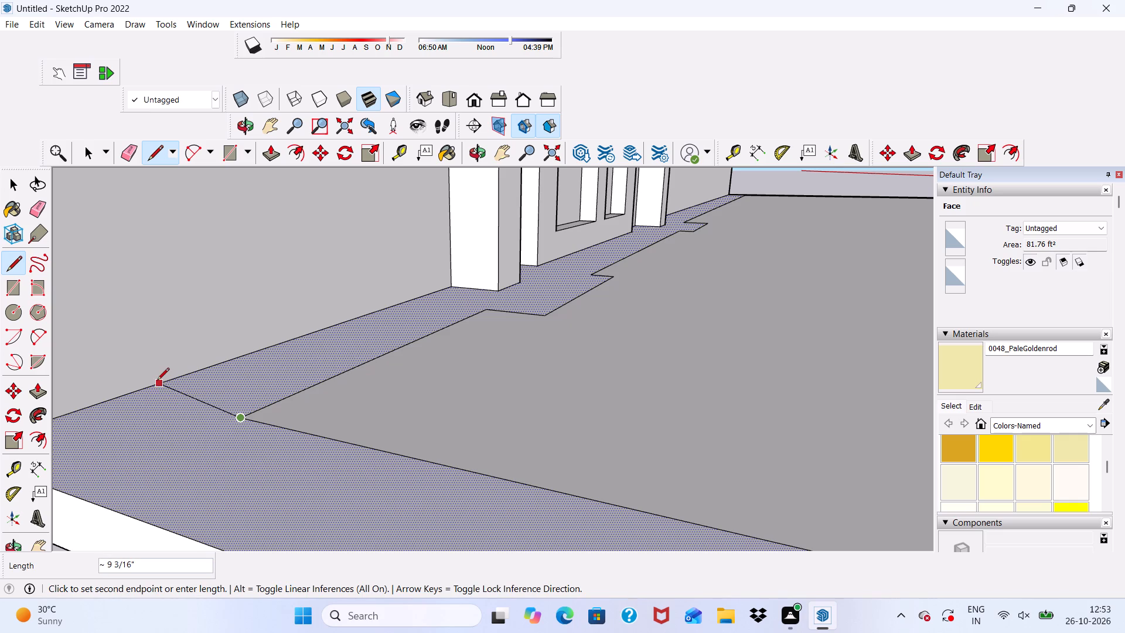
{"action": "left_click", "coordinate": [126, 401]}
{"action": "scroll", "coordinate": [134, 367], "scroll_direction": "down", "scroll_amount": 3}
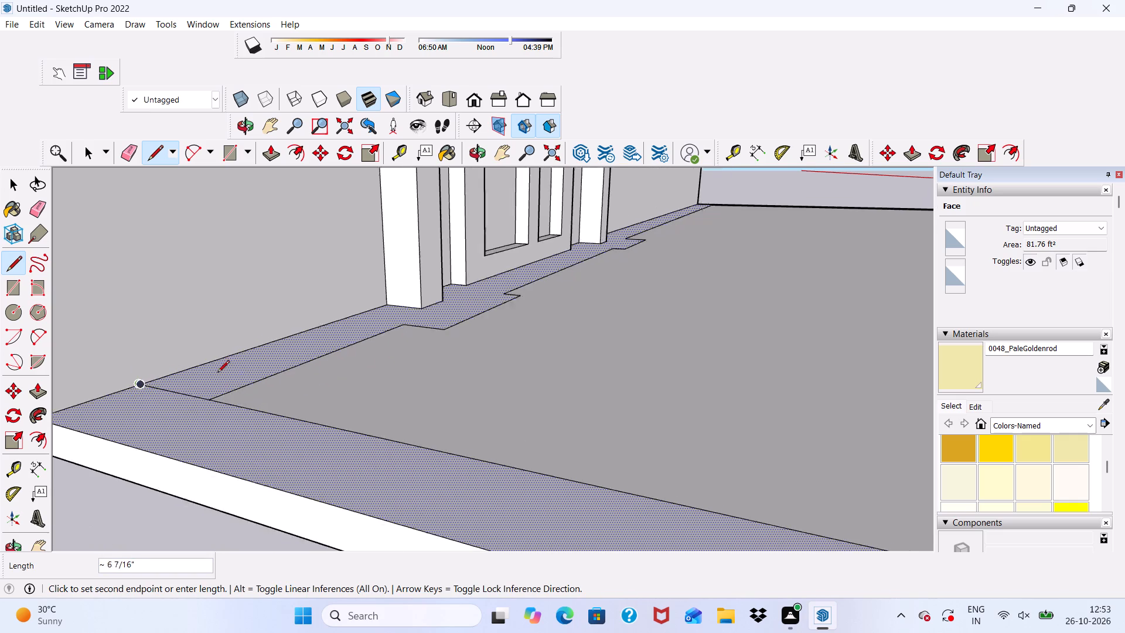
{"action": "scroll", "coordinate": [217, 373], "scroll_direction": "down", "scroll_amount": 18}
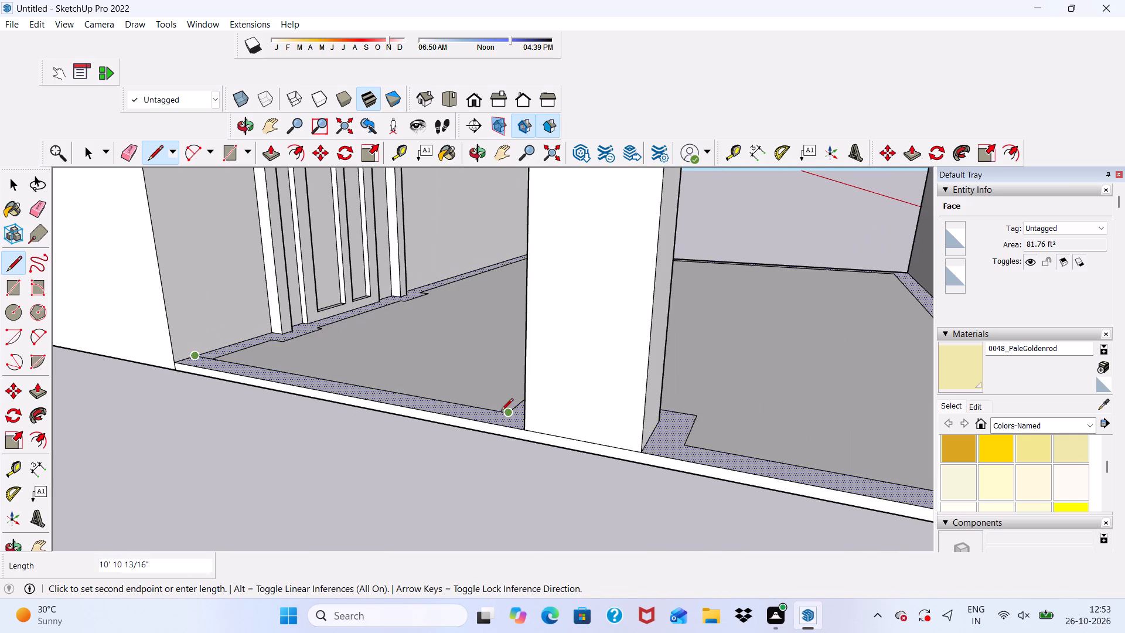
{"action": "scroll", "coordinate": [501, 411], "scroll_direction": "up", "scroll_amount": 11}
{"action": "middle_click_drag", "start_coordinate": [519, 418], "coordinate": [765, 413]}
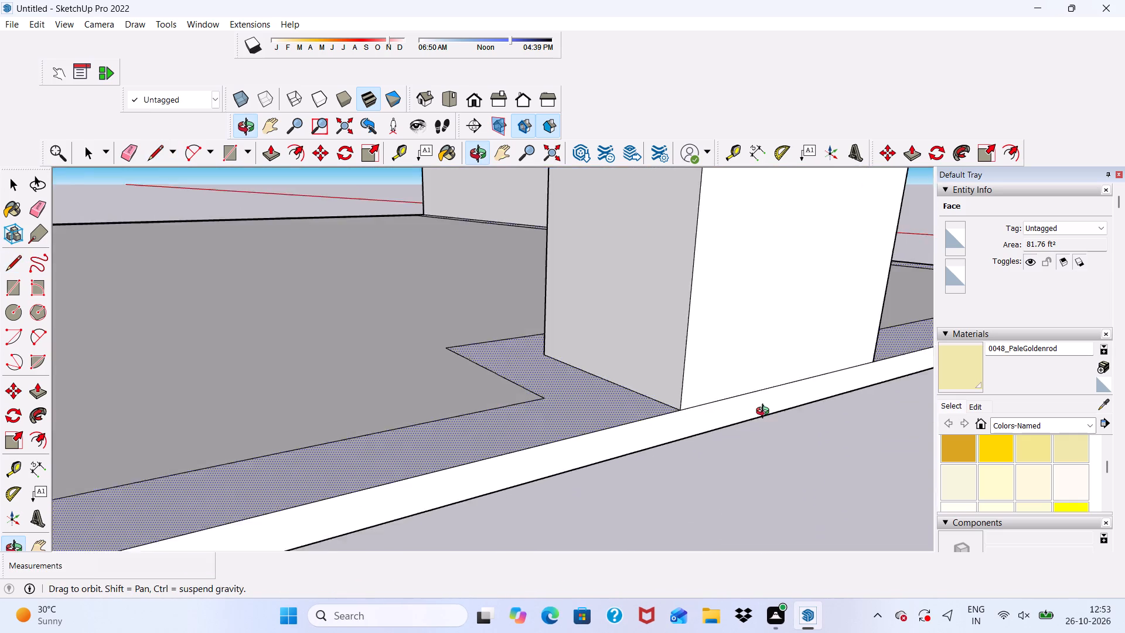
{"action": "middle_click_drag", "start_coordinate": [765, 413], "coordinate": [770, 412]}
{"action": "left_click", "coordinate": [618, 378]}
Draw a 9" line from the inset corner beside the column to the column's opposite face, continuing the side border.
{"action": "scroll", "coordinate": [404, 387], "scroll_direction": "down", "scroll_amount": 5}
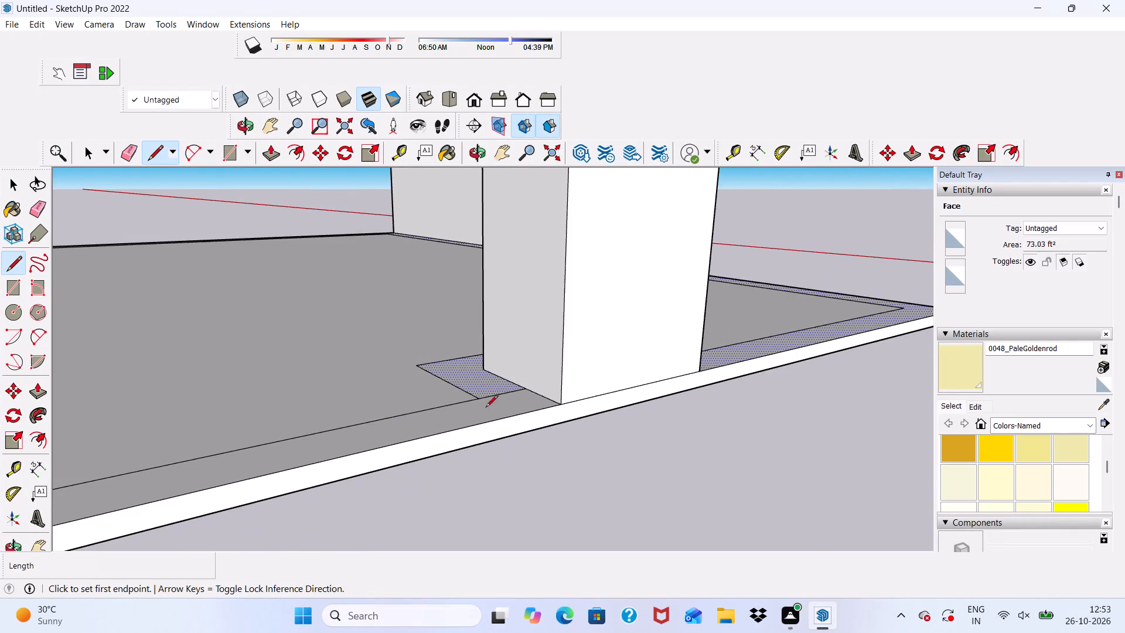
{"action": "middle_click_drag", "start_coordinate": [587, 394], "coordinate": [193, 420]}
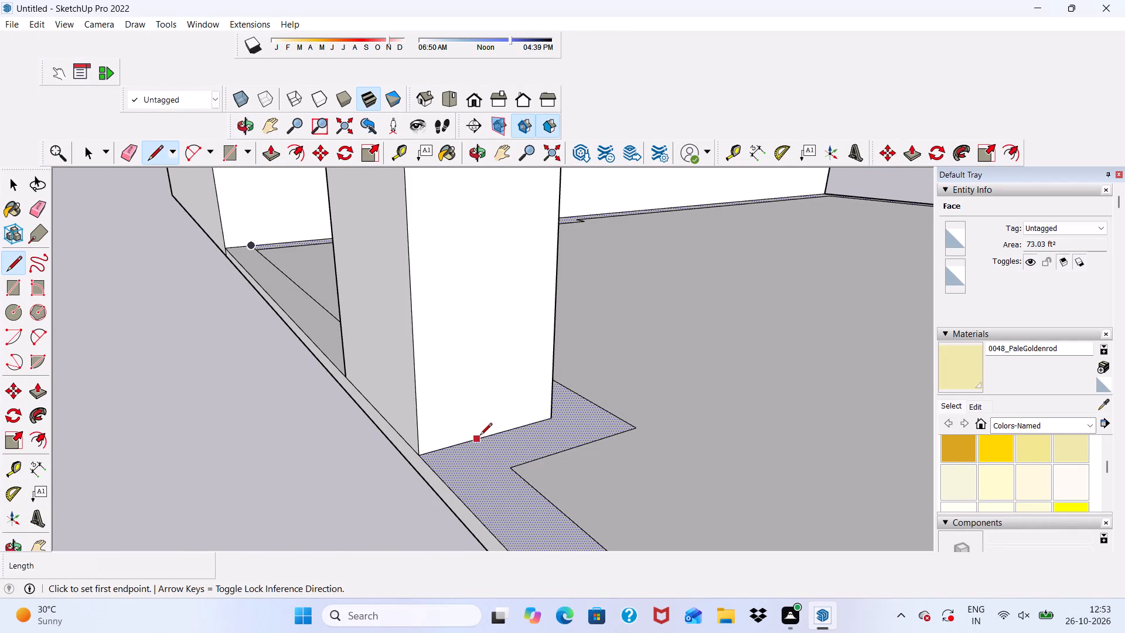
{"action": "left_click", "coordinate": [512, 469]}
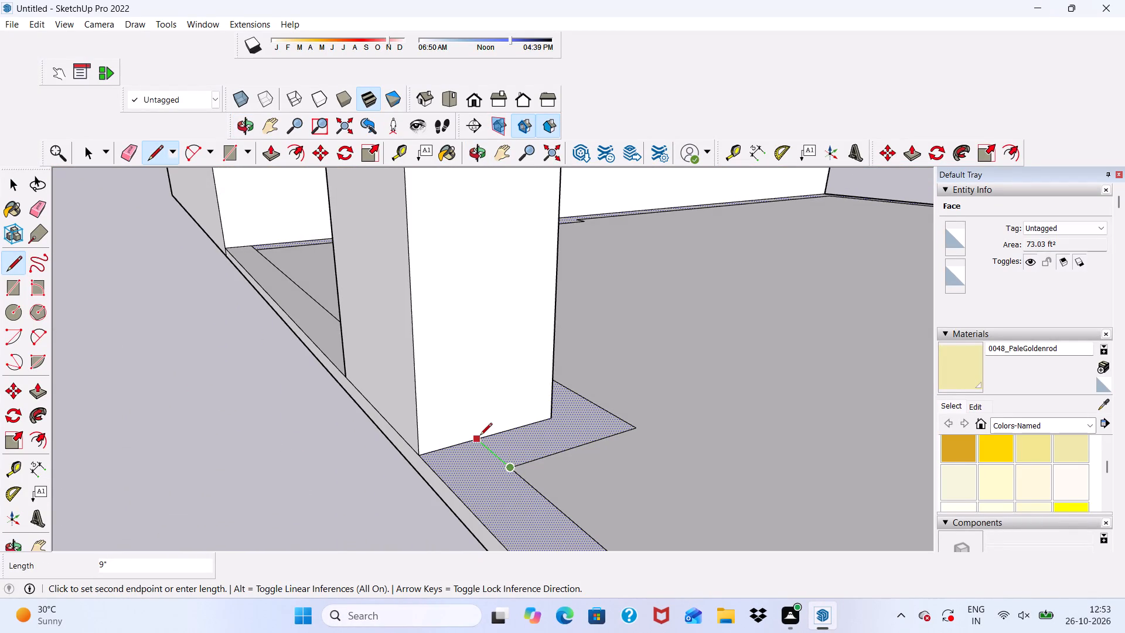
{"action": "left_click", "coordinate": [480, 436]}
Draw a 9" line across the front border strip from the inset corner near the side wall to the floor's outer edge.
{"action": "scroll", "coordinate": [433, 397], "scroll_direction": "down", "scroll_amount": 6}
{"action": "scroll", "coordinate": [482, 351], "scroll_direction": "down", "scroll_amount": 12}
{"action": "middle_click_drag", "start_coordinate": [544, 420], "coordinate": [549, 440]}
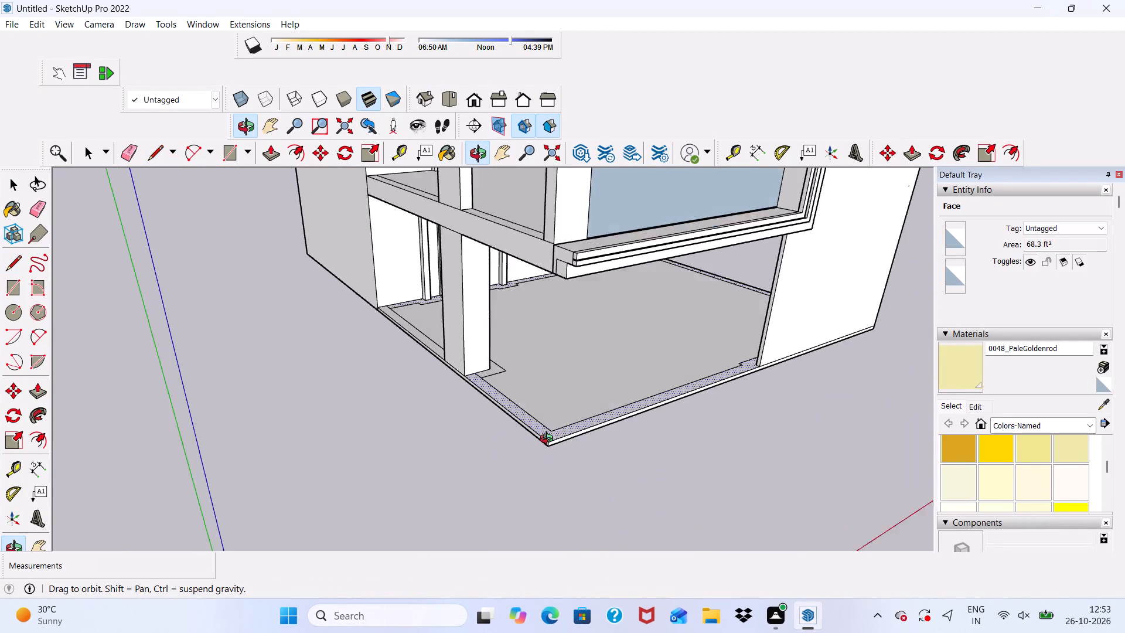
{"action": "middle_click_drag", "start_coordinate": [549, 440], "coordinate": [632, 464]}
{"action": "scroll", "coordinate": [758, 320], "scroll_direction": "up", "scroll_amount": 15}
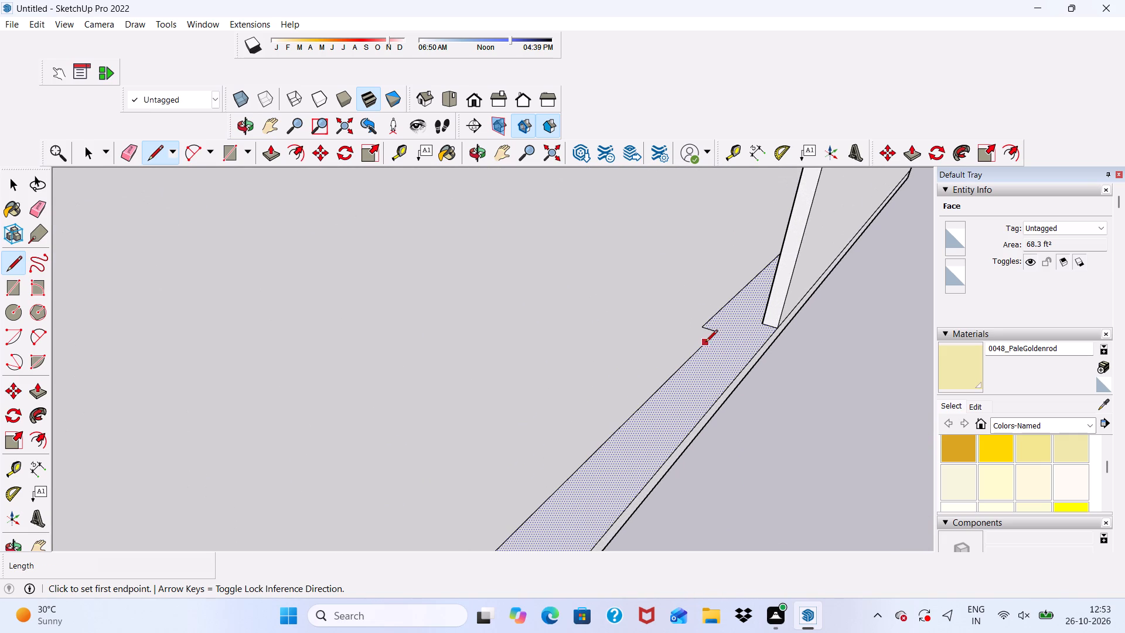
{"action": "scroll", "coordinate": [741, 328], "scroll_direction": "up", "scroll_amount": 8}
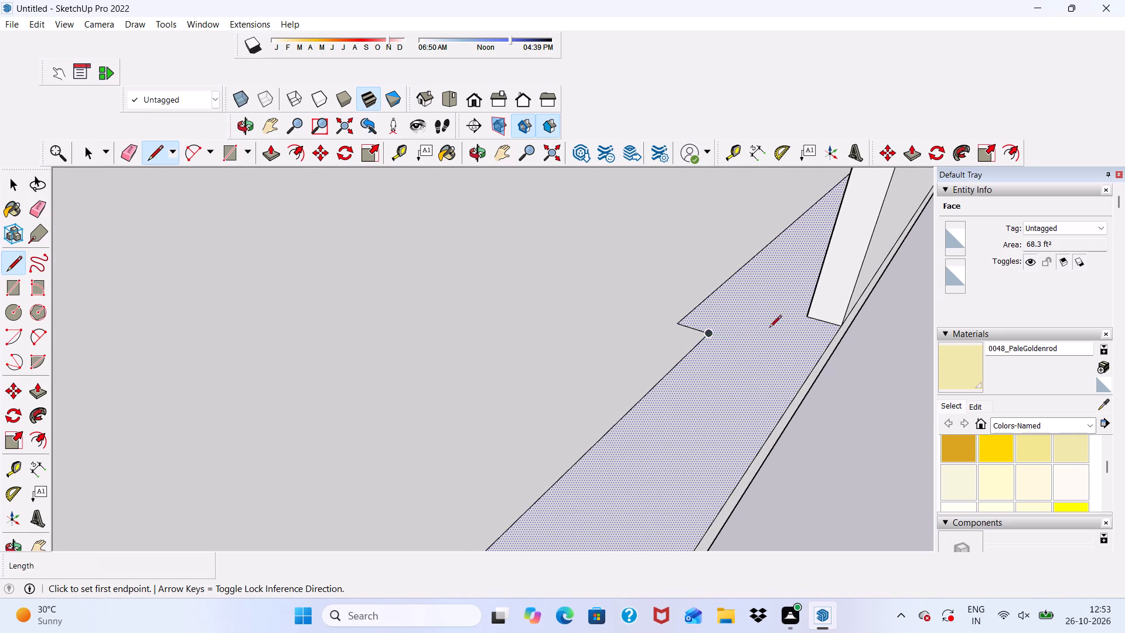
{"action": "left_click", "coordinate": [805, 318]}
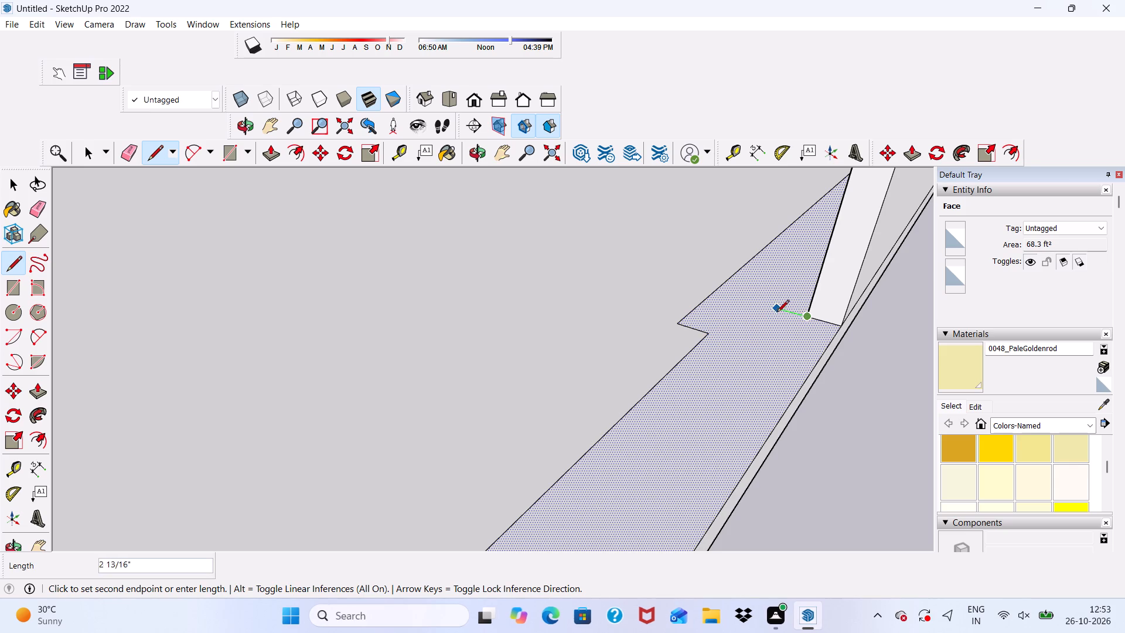
{"action": "key", "text": "space"}
{"action": "scroll", "coordinate": [809, 366], "scroll_direction": "down", "scroll_amount": 1}
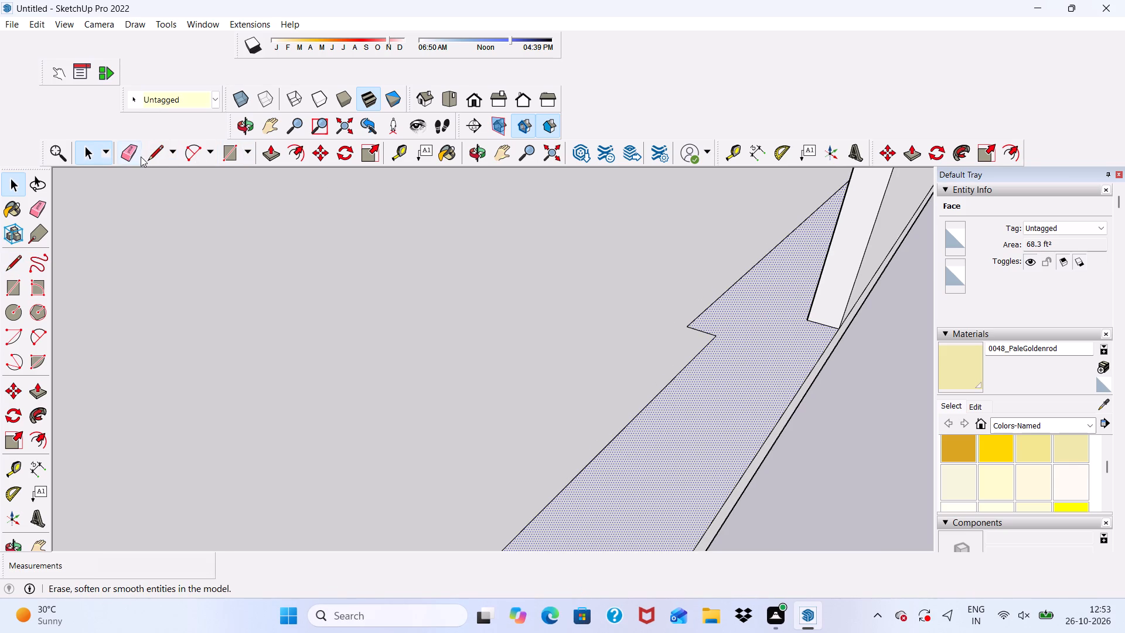
{"action": "left_click_drag", "start_coordinate": [145, 156], "coordinate": [157, 158]}
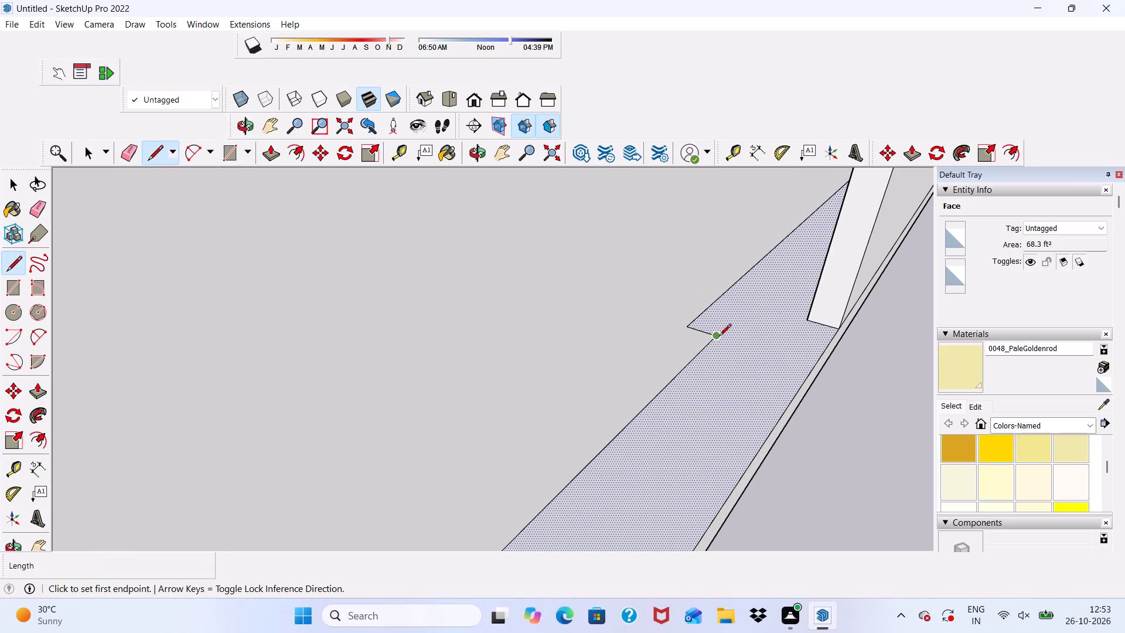
{"action": "left_click", "coordinate": [719, 336]}
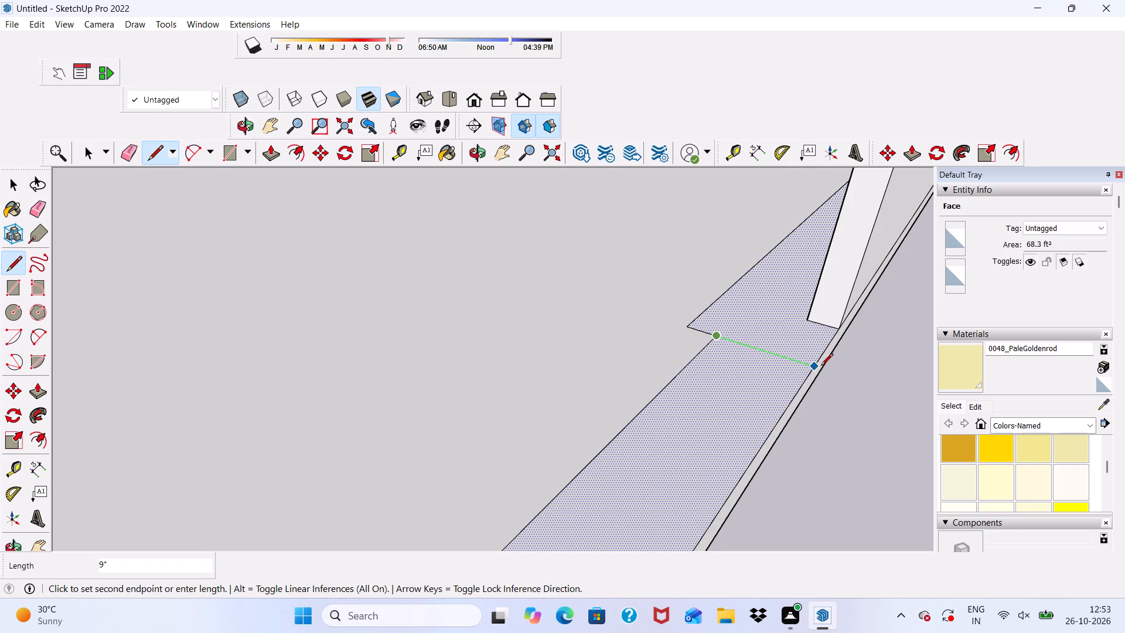
{"action": "left_click", "coordinate": [819, 365]}
{"action": "key", "text": "space"}
Erase the leftover inset lines that jut around the front column on the porch floor.
{"action": "scroll", "coordinate": [756, 344], "scroll_direction": "down", "scroll_amount": 3}
{"action": "middle_click_drag", "start_coordinate": [751, 346], "coordinate": [540, 295]}
{"action": "scroll", "coordinate": [575, 304], "scroll_direction": "down", "scroll_amount": 4}
{"action": "scroll", "coordinate": [622, 313], "scroll_direction": "down", "scroll_amount": 3}
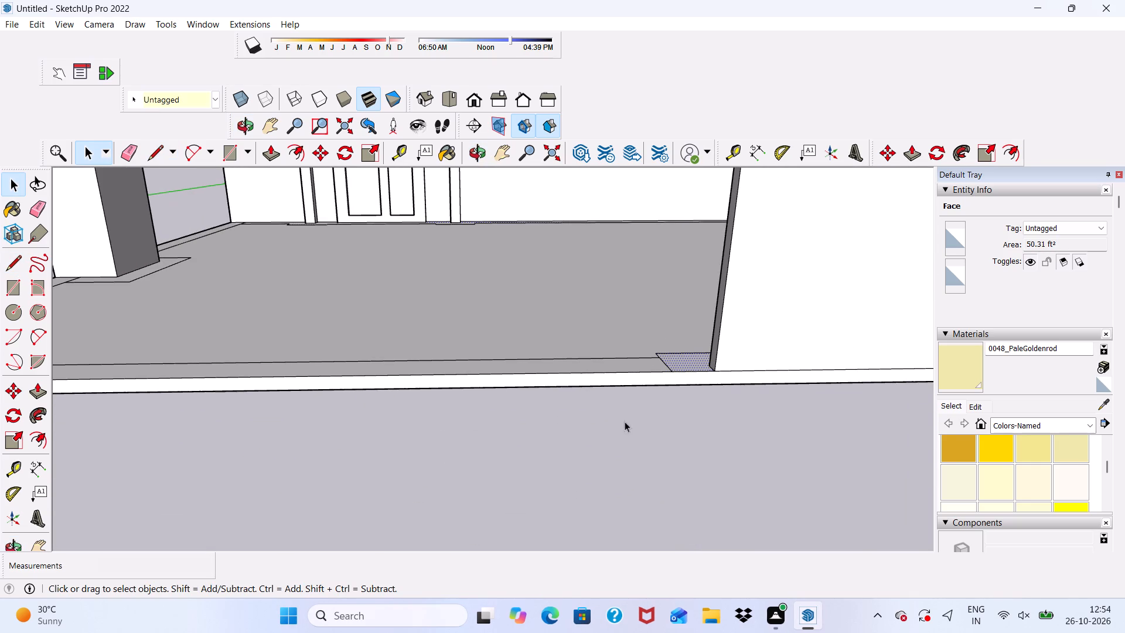
{"action": "middle_click_drag", "start_coordinate": [584, 451], "coordinate": [525, 496]}
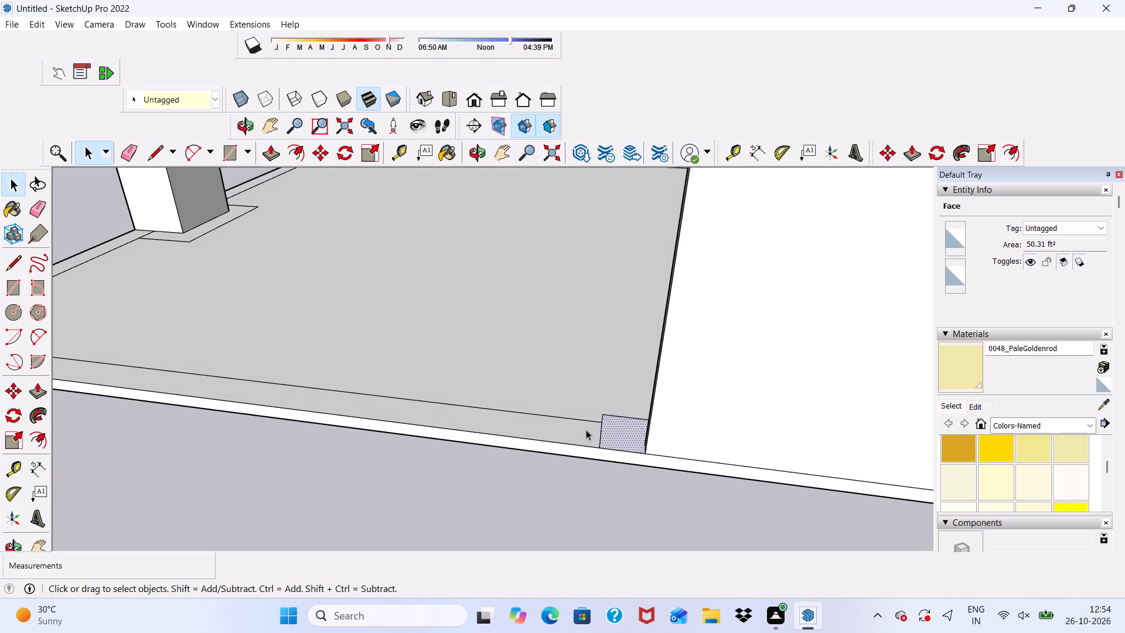
{"action": "scroll", "coordinate": [541, 403], "scroll_direction": "down", "scroll_amount": 7}
{"action": "middle_click_drag", "start_coordinate": [569, 394], "coordinate": [571, 395]}
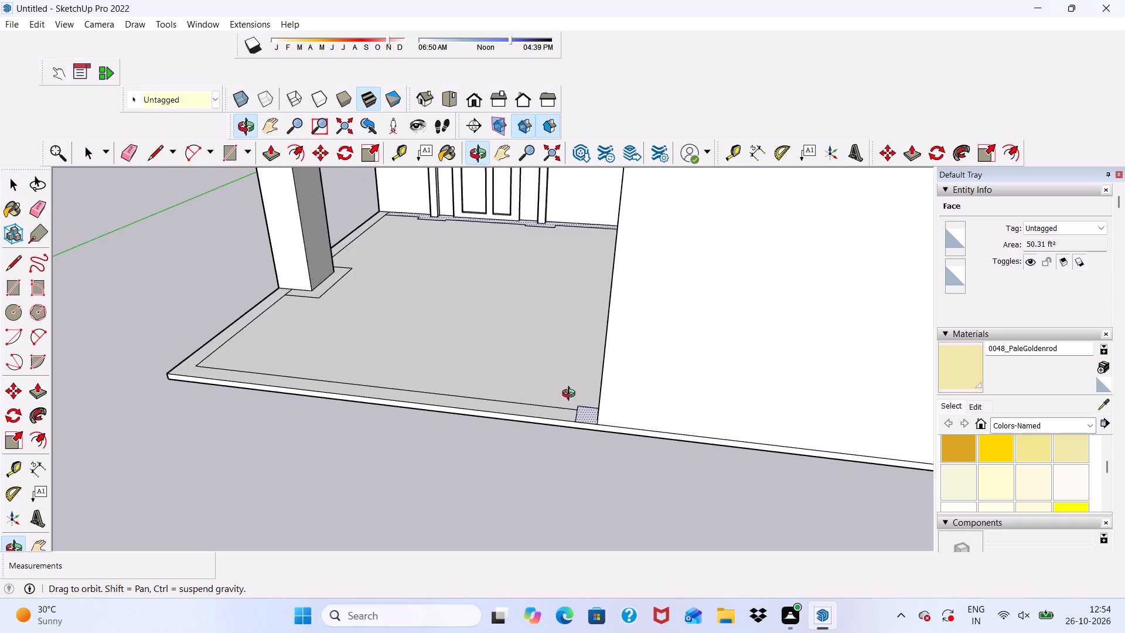
{"action": "middle_click_drag", "start_coordinate": [571, 395], "coordinate": [632, 411]}
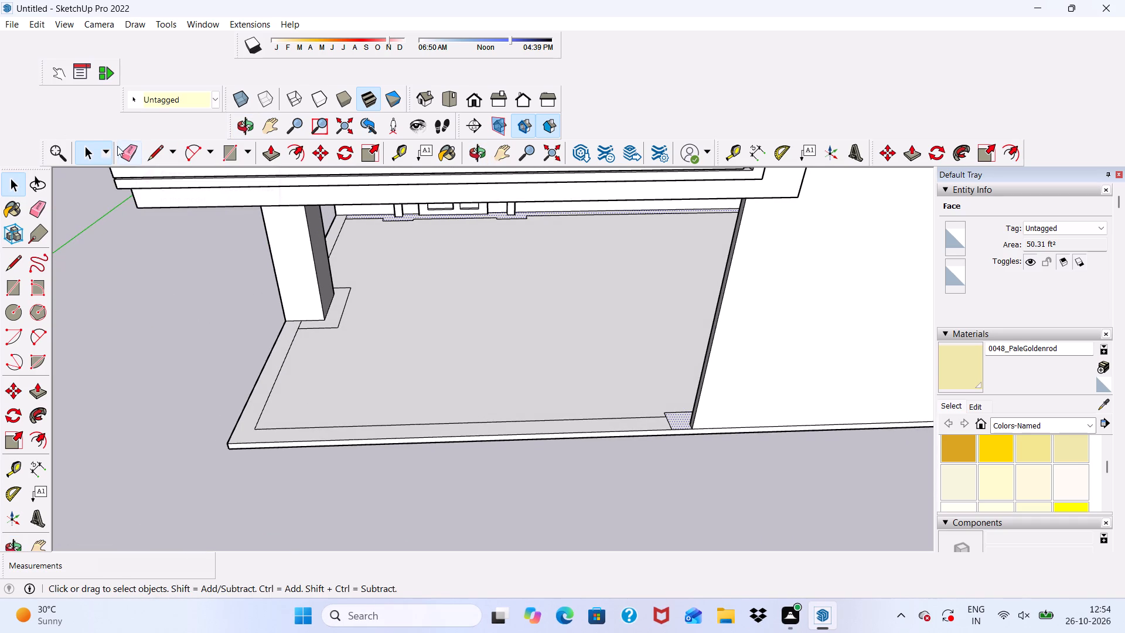
{"action": "left_click", "coordinate": [126, 147]}
{"action": "scroll", "coordinate": [370, 355], "scroll_direction": "up", "scroll_amount": 11}
{"action": "left_click_drag", "start_coordinate": [331, 305], "coordinate": [336, 336]}
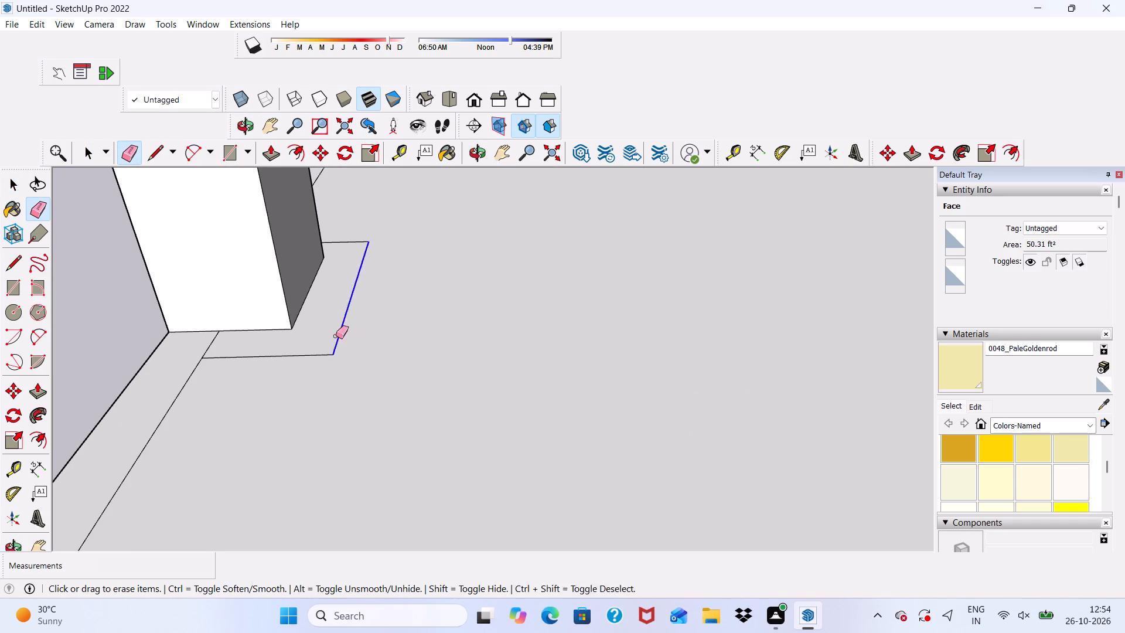
{"action": "left_click_drag", "start_coordinate": [336, 336], "coordinate": [339, 334]}
{"action": "left_click_drag", "start_coordinate": [288, 359], "coordinate": [292, 375]}
{"action": "left_click_drag", "start_coordinate": [290, 354], "coordinate": [295, 370]}
{"action": "left_click_drag", "start_coordinate": [357, 236], "coordinate": [357, 242]}
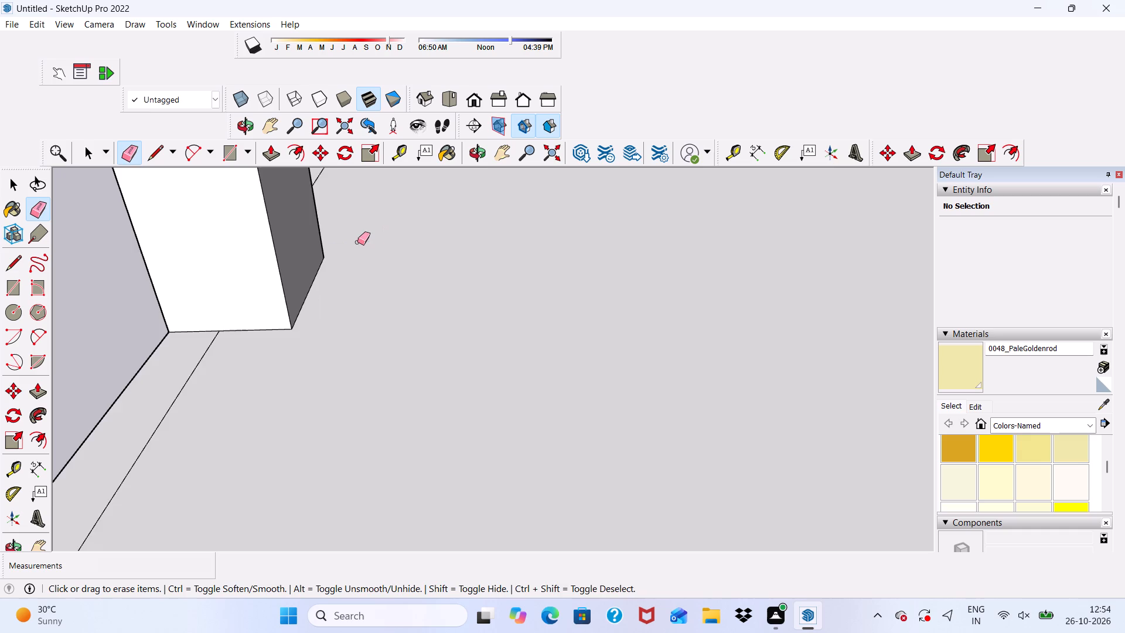
Examine the porch floor's border strip around the columns, side wall, open edges and door wall from several angles.
{"action": "scroll", "coordinate": [347, 270], "scroll_direction": "down", "scroll_amount": 4}
{"action": "middle_click_drag", "start_coordinate": [279, 351], "coordinate": [620, 321]}
{"action": "middle_click_drag", "start_coordinate": [378, 430], "coordinate": [542, 383]}
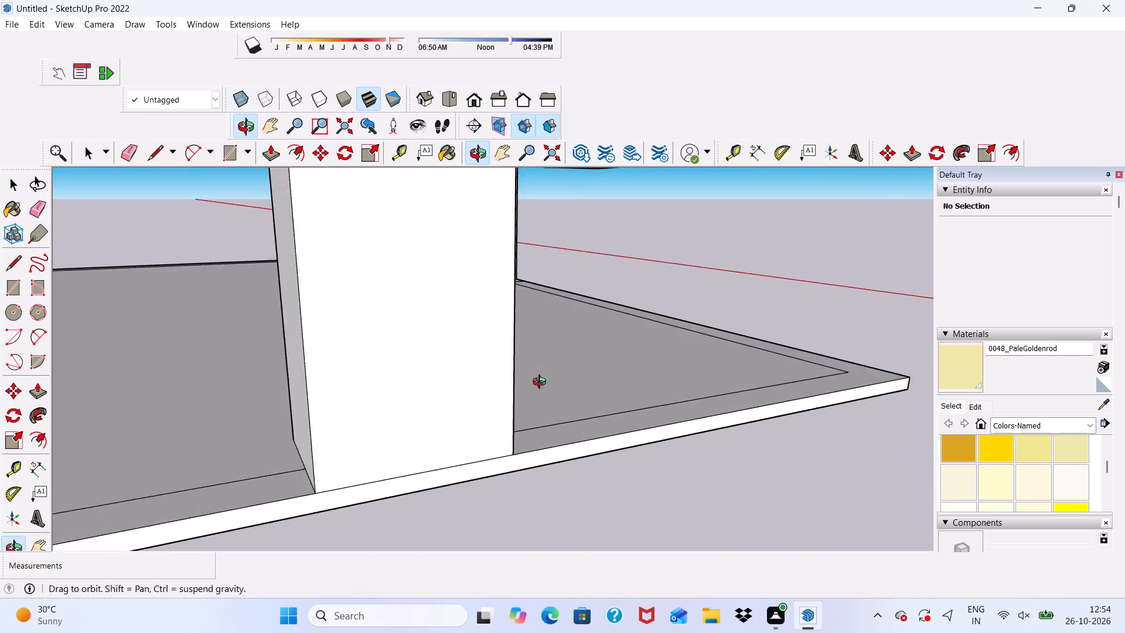
{"action": "middle_click_drag", "start_coordinate": [542, 383], "coordinate": [283, 438]}
{"action": "scroll", "coordinate": [397, 399], "scroll_direction": "down", "scroll_amount": 11}
{"action": "middle_click_drag", "start_coordinate": [625, 423], "coordinate": [572, 428]}
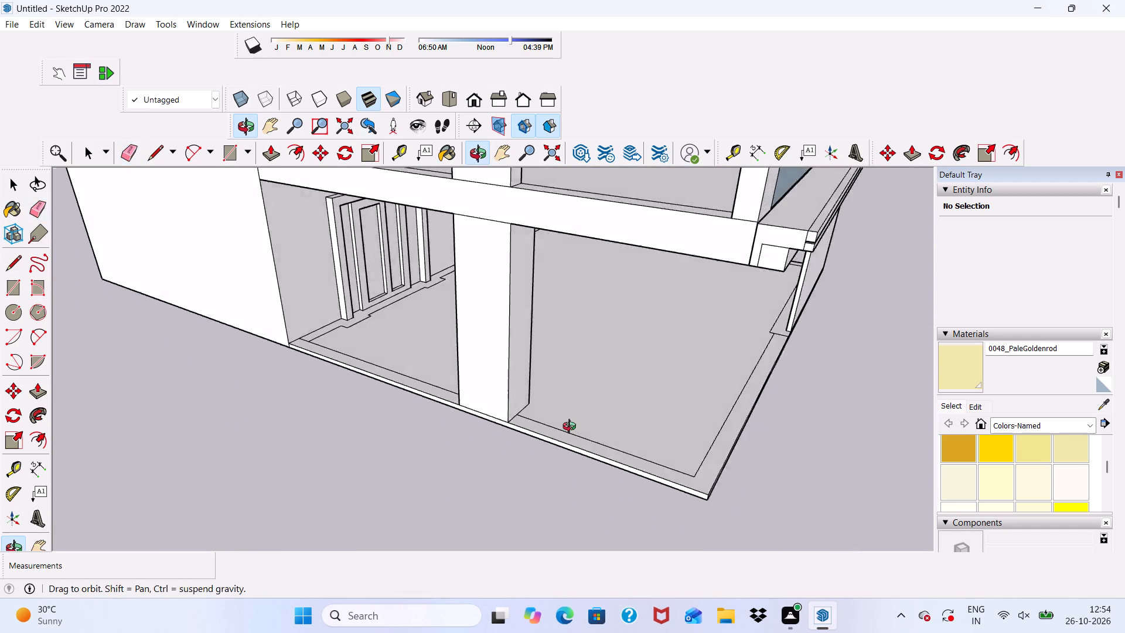
{"action": "middle_click_drag", "start_coordinate": [572, 428], "coordinate": [352, 427]}
{"action": "scroll", "coordinate": [352, 422], "scroll_direction": "up", "scroll_amount": 2}
{"action": "scroll", "coordinate": [371, 424], "scroll_direction": "down", "scroll_amount": 5}
{"action": "middle_click_drag", "start_coordinate": [473, 453], "coordinate": [373, 428]}
{"action": "scroll", "coordinate": [378, 416], "scroll_direction": "down", "scroll_amount": 6}
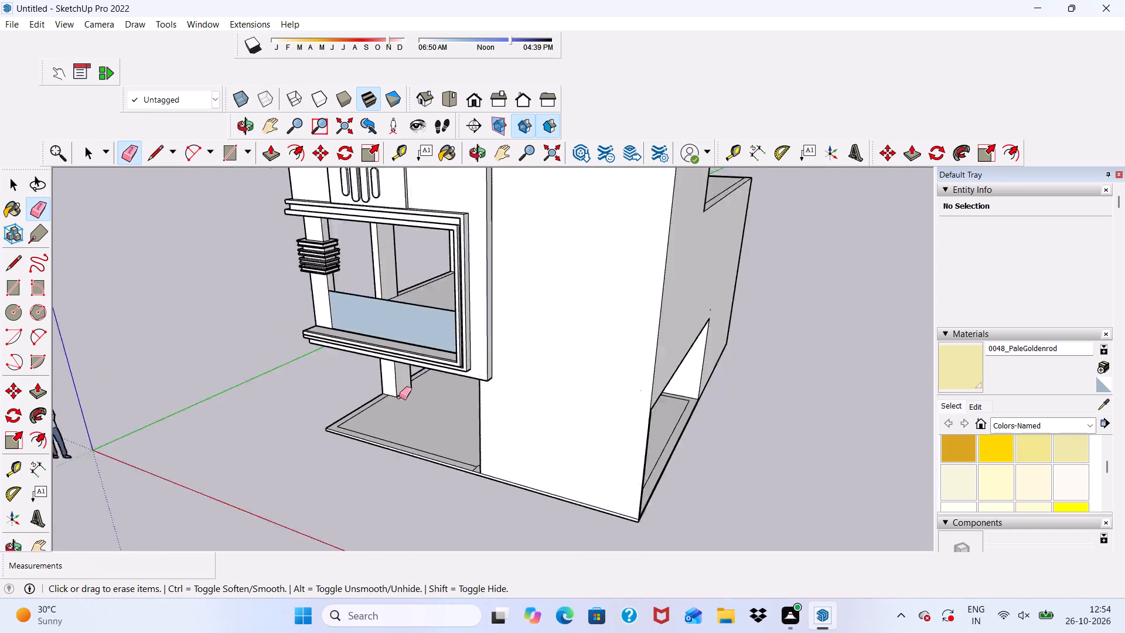
{"action": "scroll", "coordinate": [399, 397], "scroll_direction": "down", "scroll_amount": 2}
{"action": "middle_click_drag", "start_coordinate": [433, 485], "coordinate": [504, 518]}
{"action": "scroll", "coordinate": [540, 485], "scroll_direction": "up", "scroll_amount": 4}
{"action": "middle_click_drag", "start_coordinate": [614, 462], "coordinate": [351, 498]}
{"action": "scroll", "coordinate": [421, 527], "scroll_direction": "up", "scroll_amount": 4}
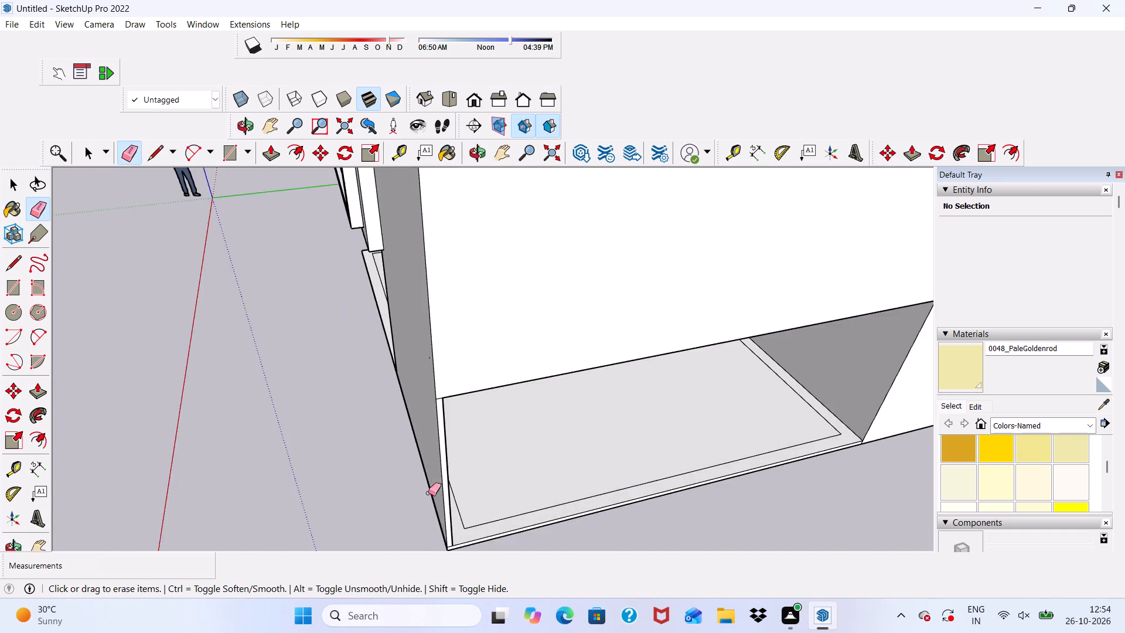
{"action": "scroll", "coordinate": [428, 493], "scroll_direction": "up", "scroll_amount": 5}
{"action": "middle_click_drag", "start_coordinate": [463, 504], "coordinate": [419, 461]}
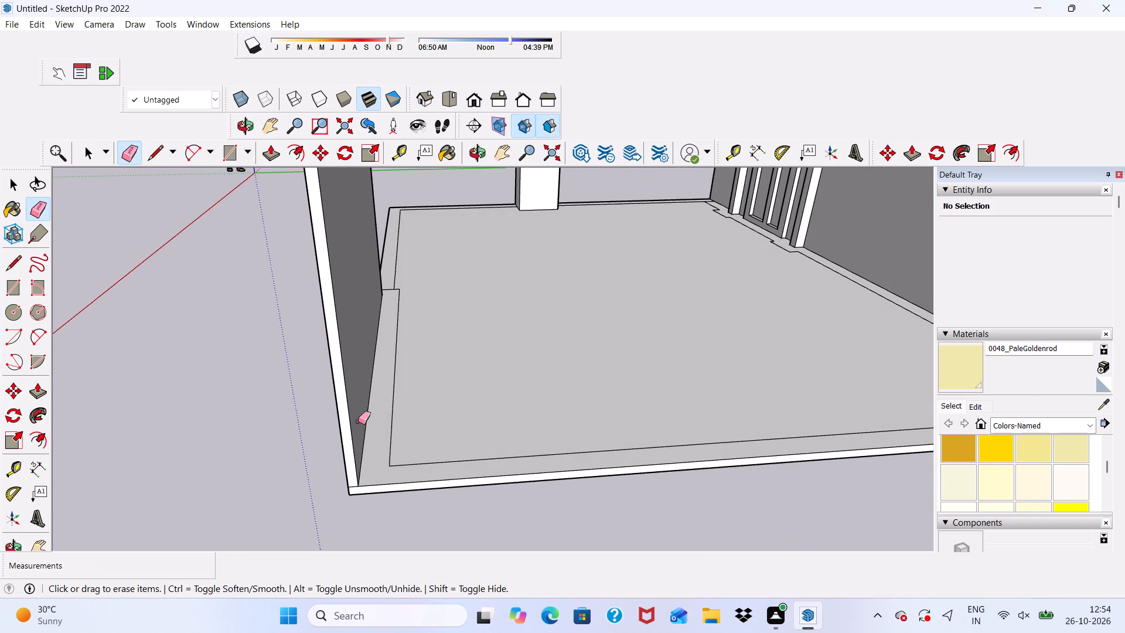
{"action": "scroll", "coordinate": [351, 426], "scroll_direction": "down", "scroll_amount": 3}
{"action": "scroll", "coordinate": [395, 362], "scroll_direction": "up", "scroll_amount": 2}
{"action": "scroll", "coordinate": [400, 355], "scroll_direction": "down", "scroll_amount": 2}
{"action": "scroll", "coordinate": [609, 257], "scroll_direction": "up", "scroll_amount": 3}
{"action": "key", "text": "space"}
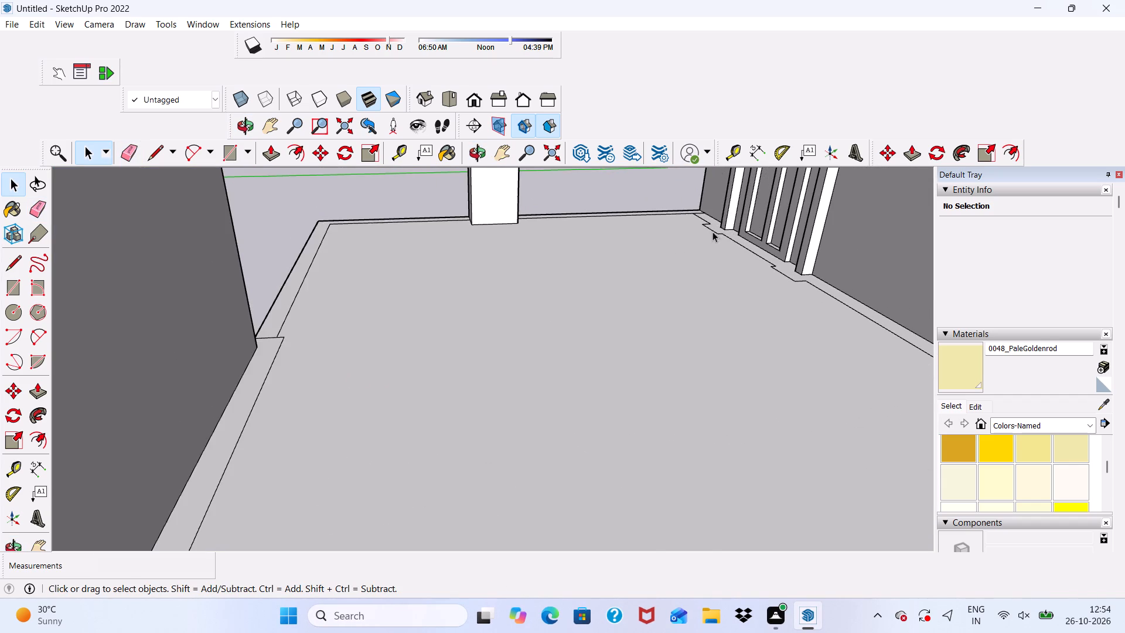
{"action": "scroll", "coordinate": [714, 229], "scroll_direction": "down", "scroll_amount": 1}
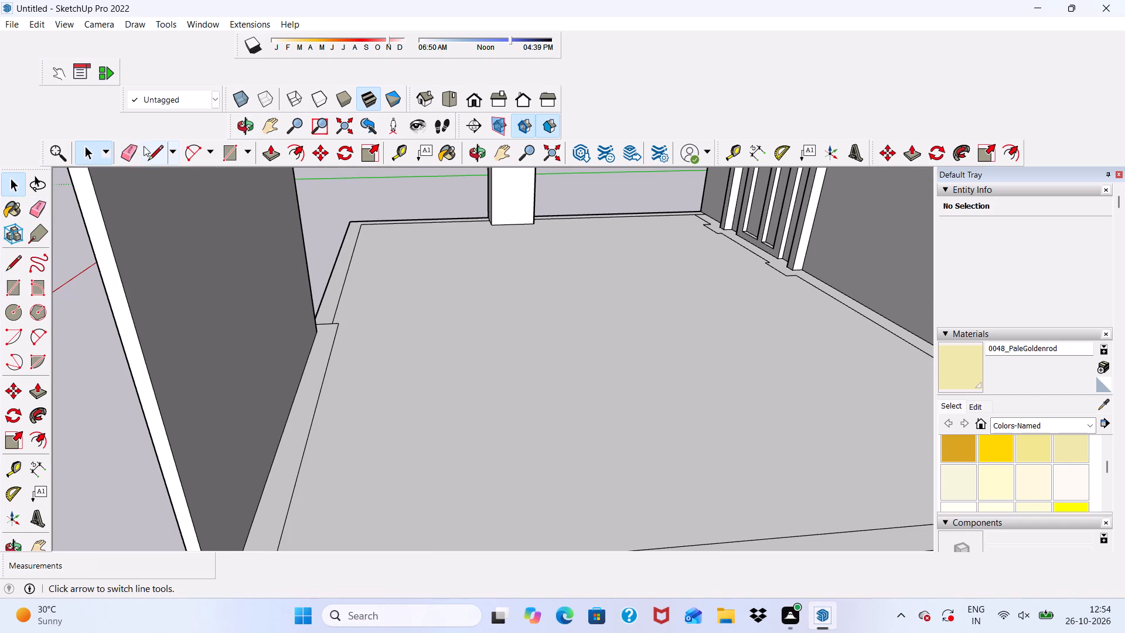
{"action": "left_click", "coordinate": [131, 154]}
{"action": "scroll", "coordinate": [275, 206], "scroll_direction": "down", "scroll_amount": 8}
{"action": "middle_click_drag", "start_coordinate": [611, 367], "coordinate": [694, 424]}
{"action": "key", "text": "space"}
{"action": "key", "text": "space"}
{"action": "scroll", "coordinate": [400, 363], "scroll_direction": "up", "scroll_amount": 9}
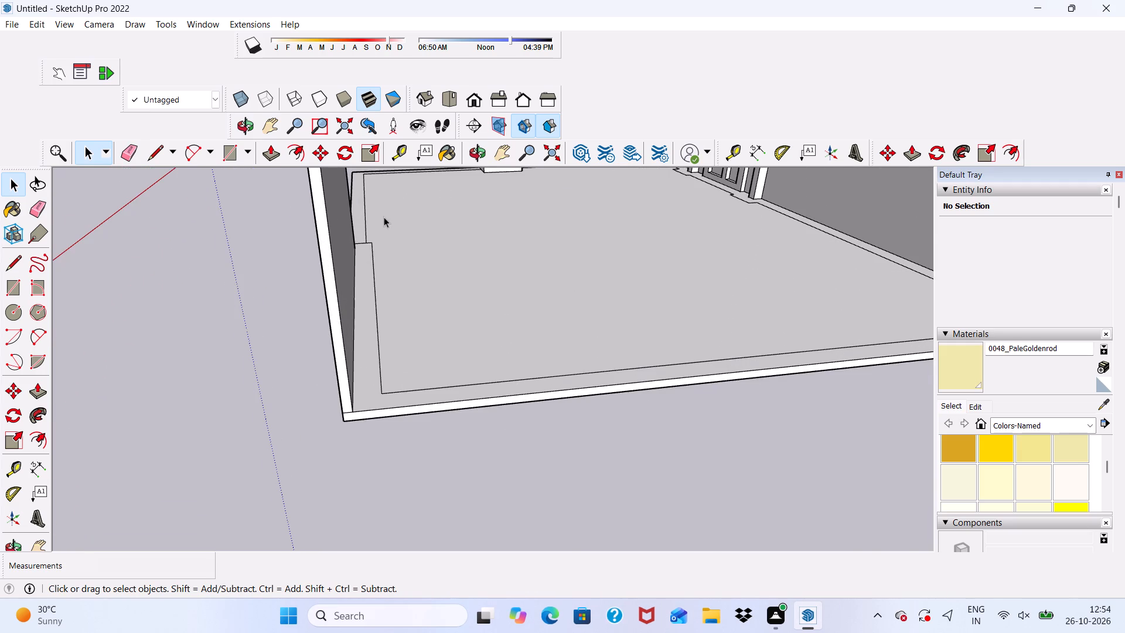
{"action": "scroll", "coordinate": [384, 216], "scroll_direction": "up", "scroll_amount": 3}
{"action": "scroll", "coordinate": [355, 279], "scroll_direction": "up", "scroll_amount": 13}
{"action": "middle_click_drag", "start_coordinate": [349, 234], "coordinate": [367, 275]}
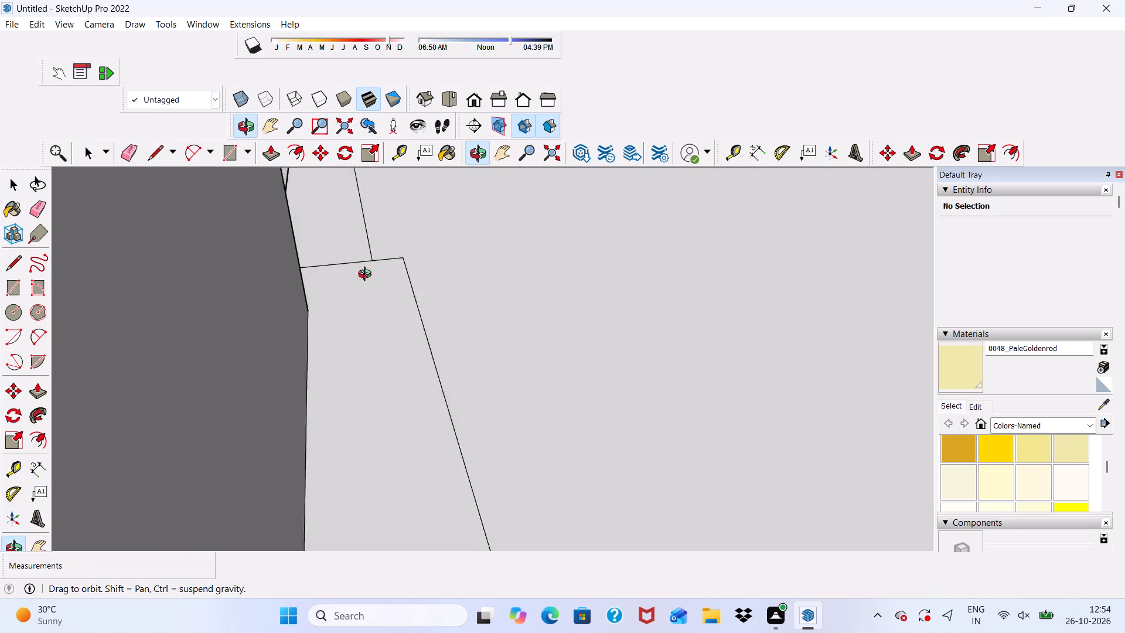
{"action": "middle_click_drag", "start_coordinate": [367, 275], "coordinate": [387, 243]}
{"action": "scroll", "coordinate": [312, 266], "scroll_direction": "down", "scroll_amount": 6}
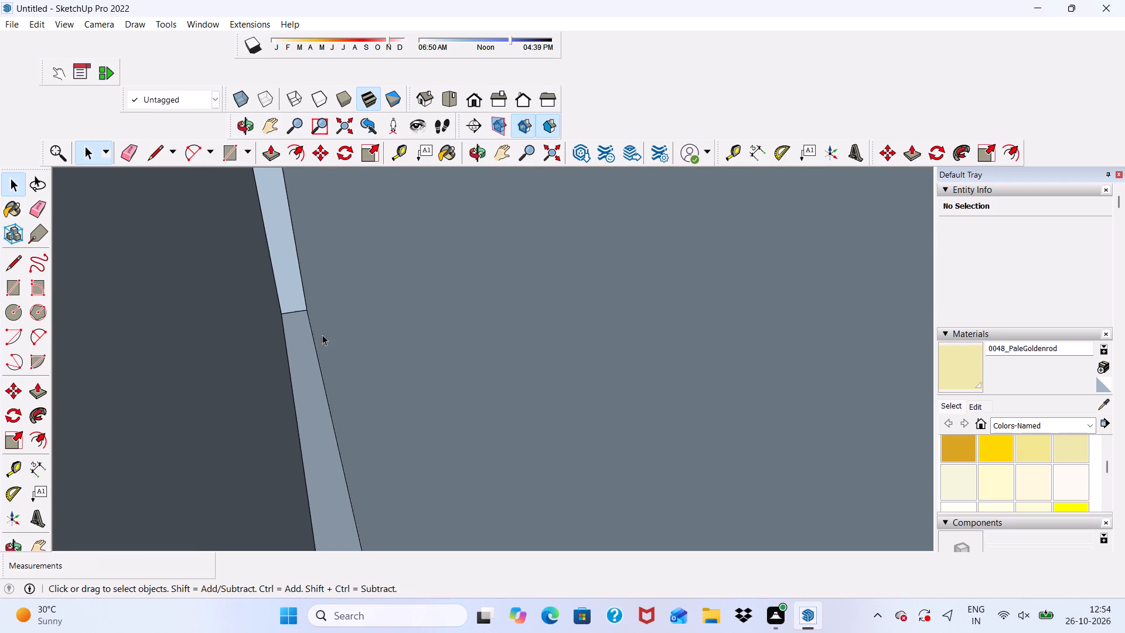
{"action": "scroll", "coordinate": [322, 335], "scroll_direction": "down", "scroll_amount": 19}
{"action": "key", "text": "space"}
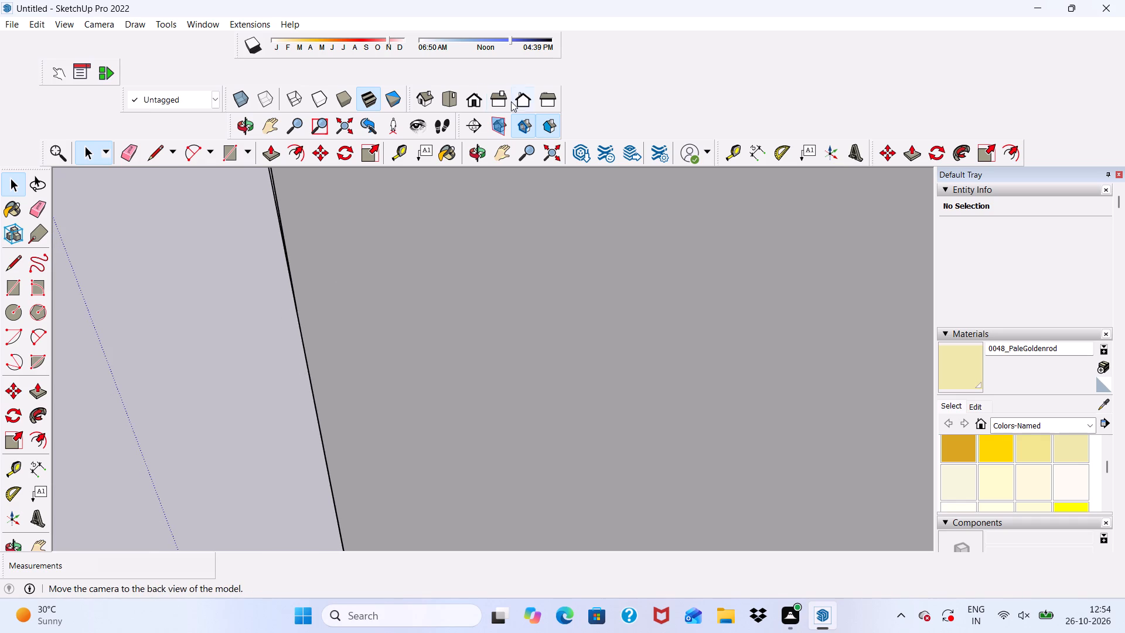
Push/Pull the porch floor's front border strip up by 5' to form a parapet wall.
{"action": "left_click", "coordinate": [477, 100]}
{"action": "scroll", "coordinate": [436, 115], "scroll_direction": "down", "scroll_amount": 3}
{"action": "middle_click_drag", "start_coordinate": [410, 170], "coordinate": [394, 267]}
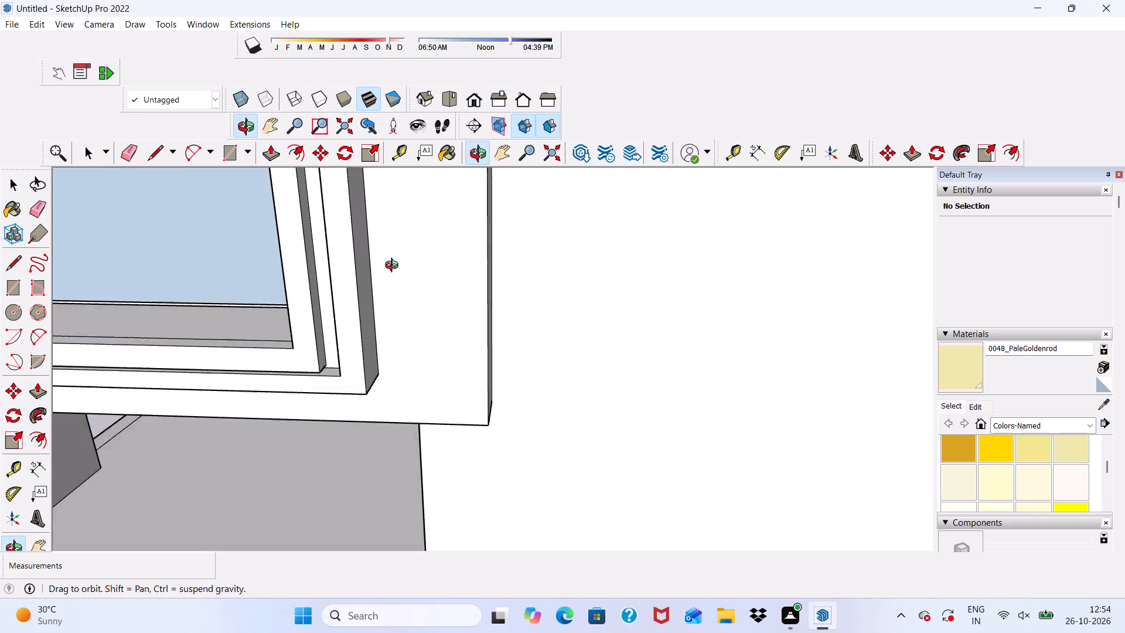
{"action": "middle_click_drag", "start_coordinate": [394, 267], "coordinate": [395, 261]}
{"action": "scroll", "coordinate": [421, 205], "scroll_direction": "up", "scroll_amount": 1}
{"action": "scroll", "coordinate": [424, 161], "scroll_direction": "down", "scroll_amount": 11}
{"action": "scroll", "coordinate": [362, 324], "scroll_direction": "up", "scroll_amount": 2}
{"action": "scroll", "coordinate": [363, 230], "scroll_direction": "down", "scroll_amount": 6}
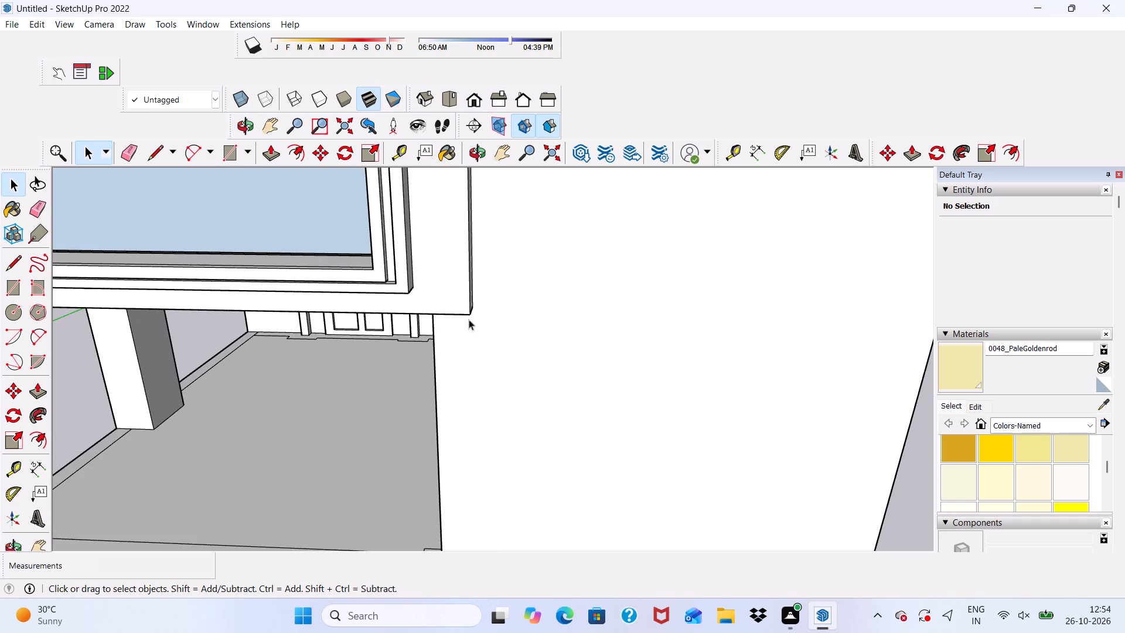
{"action": "scroll", "coordinate": [271, 342], "scroll_direction": "down", "scroll_amount": 5}
{"action": "scroll", "coordinate": [319, 448], "scroll_direction": "up", "scroll_amount": 10}
{"action": "left_click", "coordinate": [329, 467]}
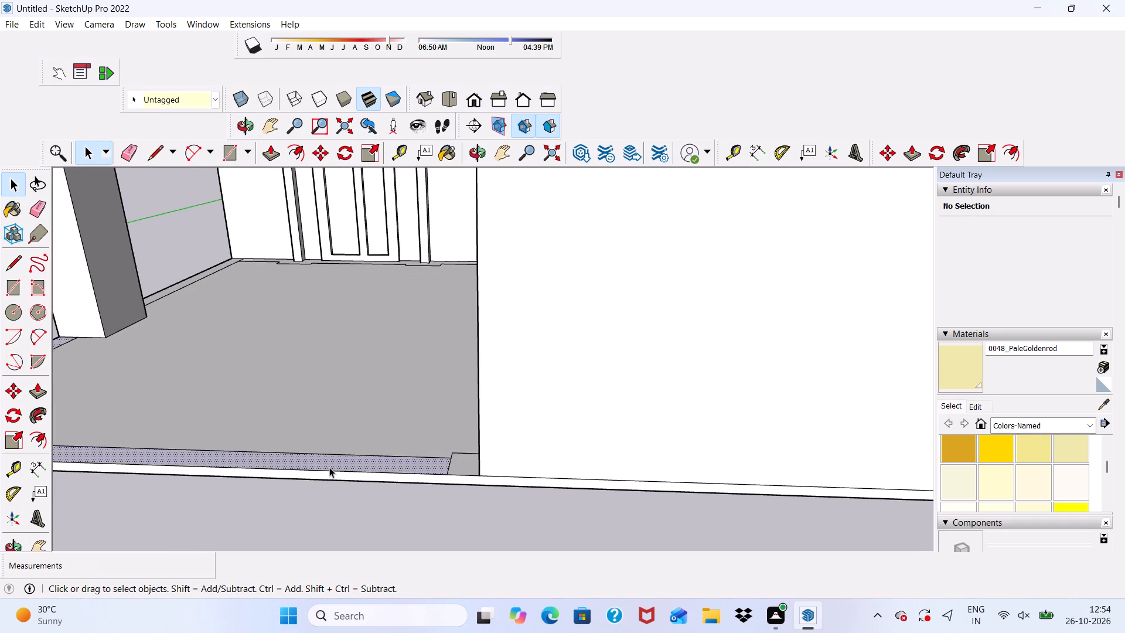
{"action": "scroll", "coordinate": [321, 459], "scroll_direction": "up", "scroll_amount": 1}
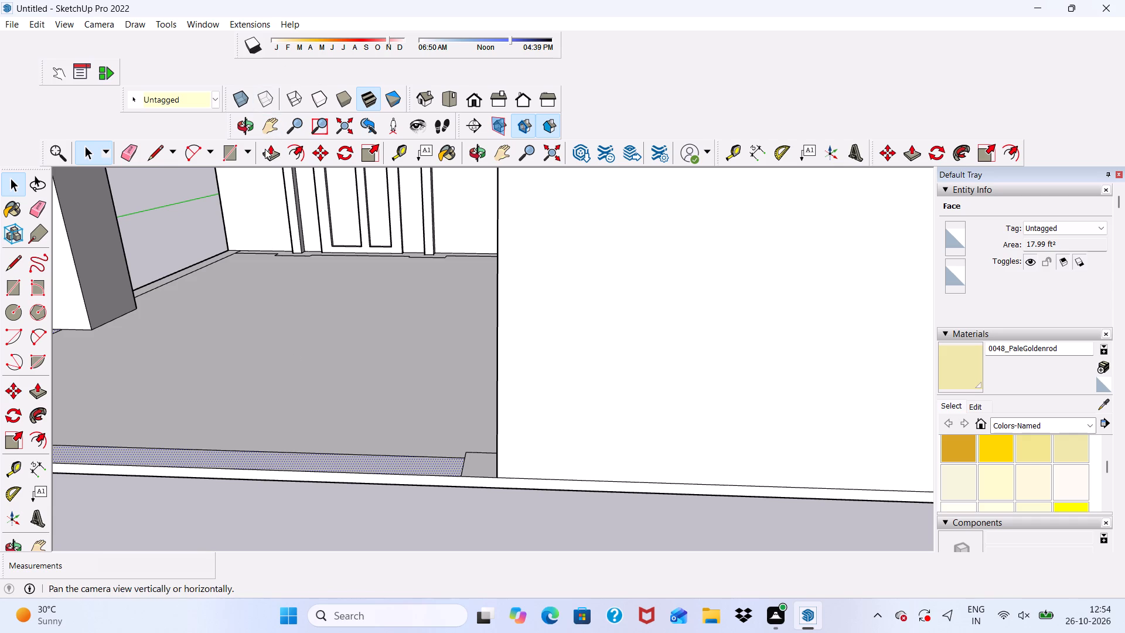
{"action": "left_click", "coordinate": [265, 149]}
{"action": "left_click", "coordinate": [277, 453]}
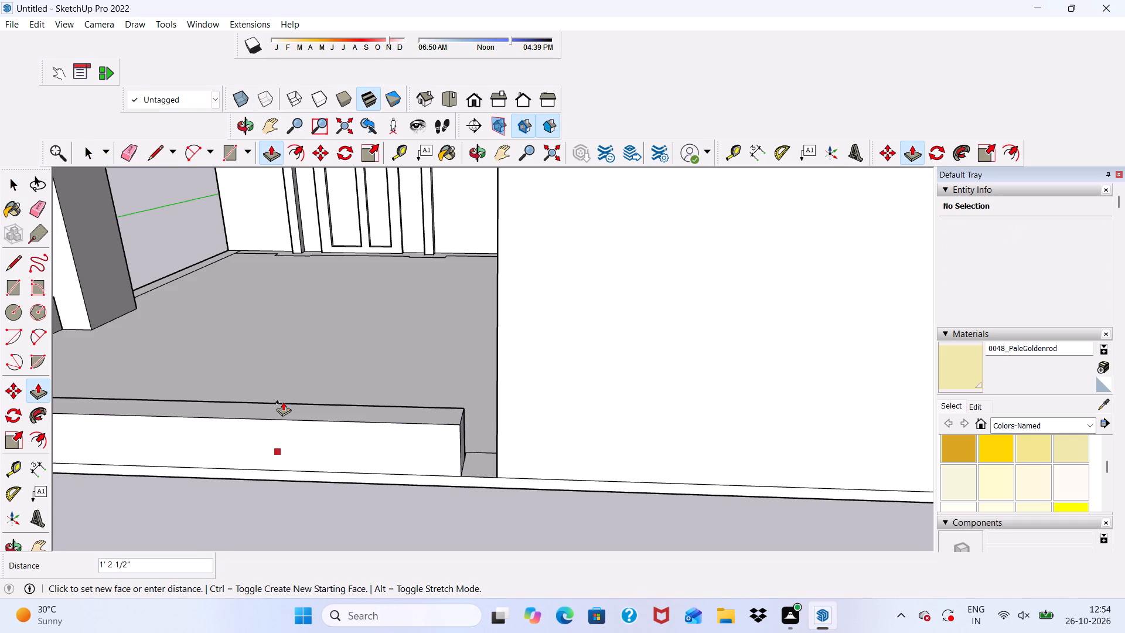
{"action": "type", "text": "5'"}
{"action": "key", "text": "Return"}
Push/Pull the front parapet's end face about 10 11/16" toward the side wall, closing the gap.
{"action": "scroll", "coordinate": [305, 392], "scroll_direction": "down", "scroll_amount": 4}
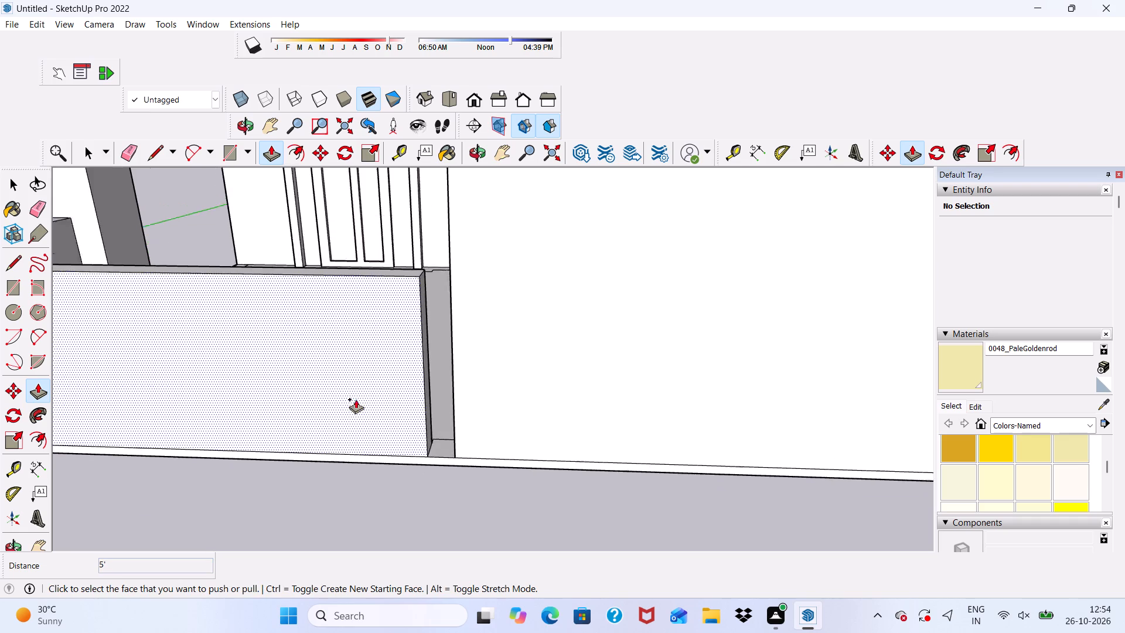
{"action": "scroll", "coordinate": [356, 399], "scroll_direction": "down", "scroll_amount": 2}
{"action": "scroll", "coordinate": [495, 355], "scroll_direction": "up", "scroll_amount": 1}
{"action": "middle_click_drag", "start_coordinate": [434, 384], "coordinate": [372, 380]}
{"action": "scroll", "coordinate": [396, 369], "scroll_direction": "up", "scroll_amount": 6}
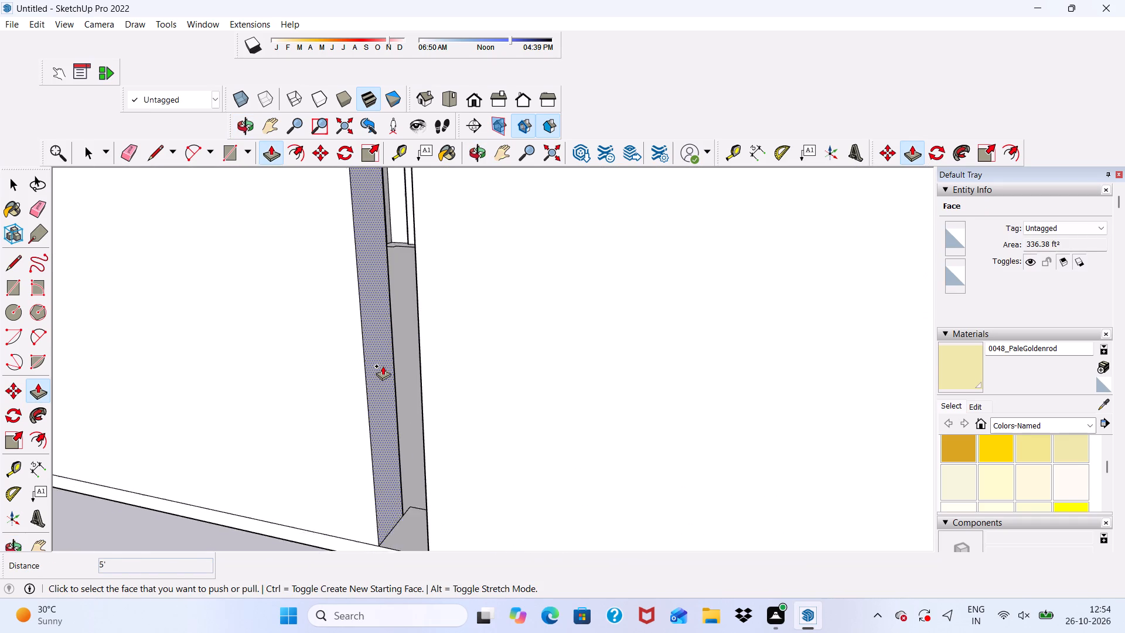
{"action": "scroll", "coordinate": [383, 366], "scroll_direction": "up", "scroll_amount": 3}
{"action": "left_click", "coordinate": [383, 366]}
{"action": "left_click", "coordinate": [464, 348]}
Push/Pull the side border strip between the column and the door wall up 5', level with the existing parapet top.
{"action": "scroll", "coordinate": [427, 335], "scroll_direction": "down", "scroll_amount": 11}
{"action": "middle_click_drag", "start_coordinate": [475, 356], "coordinate": [588, 387]}
{"action": "scroll", "coordinate": [596, 373], "scroll_direction": "up", "scroll_amount": 1}
{"action": "scroll", "coordinate": [518, 328], "scroll_direction": "down", "scroll_amount": 4}
{"action": "middle_click_drag", "start_coordinate": [512, 348], "coordinate": [793, 399]}
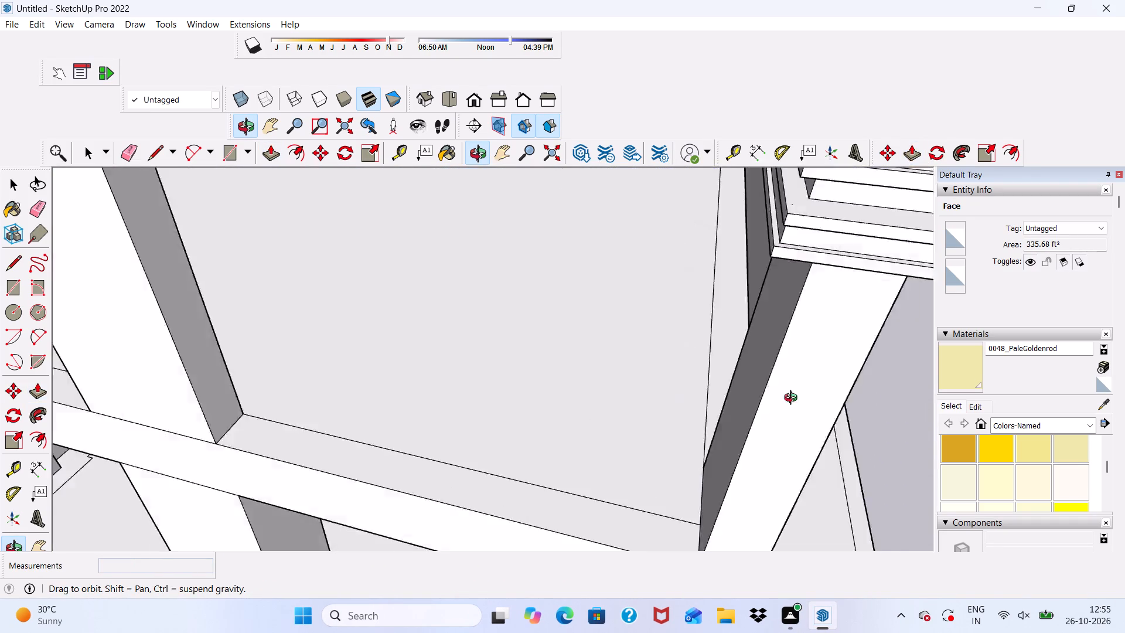
{"action": "middle_click_drag", "start_coordinate": [793, 399], "coordinate": [787, 355]}
{"action": "scroll", "coordinate": [679, 321], "scroll_direction": "down", "scroll_amount": 3}
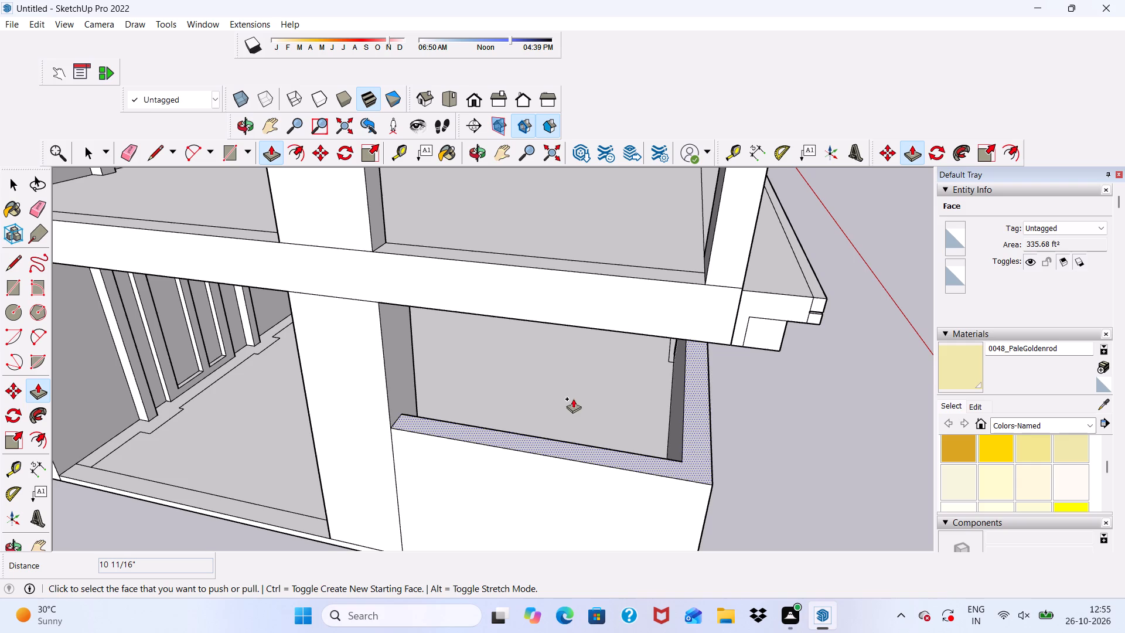
{"action": "scroll", "coordinate": [271, 502], "scroll_direction": "up", "scroll_amount": 4}
{"action": "left_click", "coordinate": [265, 518]}
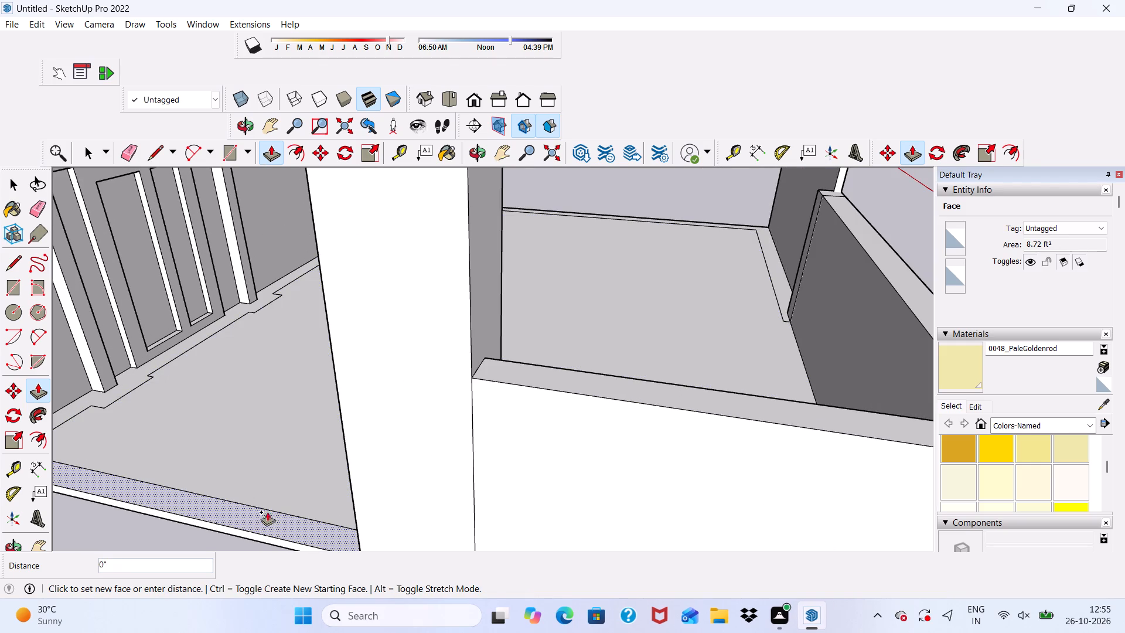
{"action": "left_click", "coordinate": [494, 382]}
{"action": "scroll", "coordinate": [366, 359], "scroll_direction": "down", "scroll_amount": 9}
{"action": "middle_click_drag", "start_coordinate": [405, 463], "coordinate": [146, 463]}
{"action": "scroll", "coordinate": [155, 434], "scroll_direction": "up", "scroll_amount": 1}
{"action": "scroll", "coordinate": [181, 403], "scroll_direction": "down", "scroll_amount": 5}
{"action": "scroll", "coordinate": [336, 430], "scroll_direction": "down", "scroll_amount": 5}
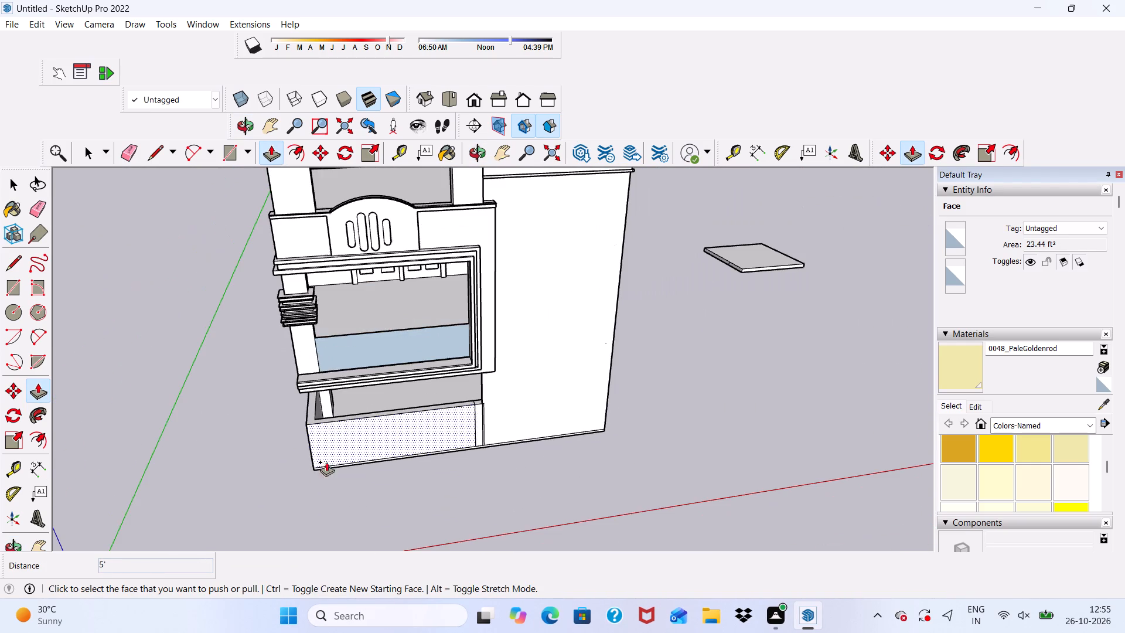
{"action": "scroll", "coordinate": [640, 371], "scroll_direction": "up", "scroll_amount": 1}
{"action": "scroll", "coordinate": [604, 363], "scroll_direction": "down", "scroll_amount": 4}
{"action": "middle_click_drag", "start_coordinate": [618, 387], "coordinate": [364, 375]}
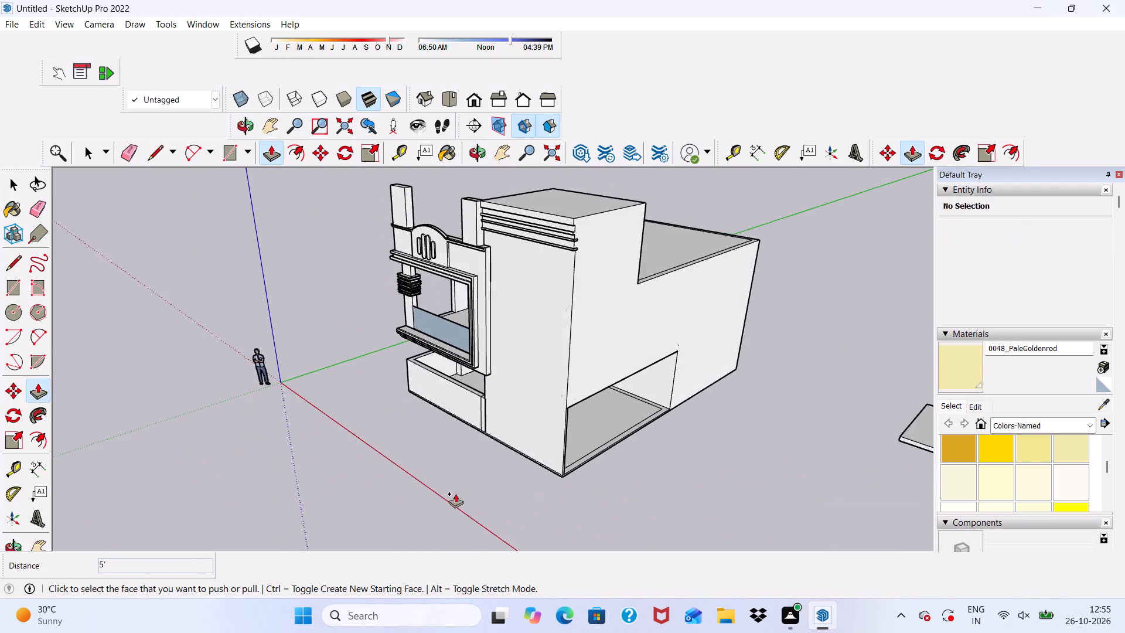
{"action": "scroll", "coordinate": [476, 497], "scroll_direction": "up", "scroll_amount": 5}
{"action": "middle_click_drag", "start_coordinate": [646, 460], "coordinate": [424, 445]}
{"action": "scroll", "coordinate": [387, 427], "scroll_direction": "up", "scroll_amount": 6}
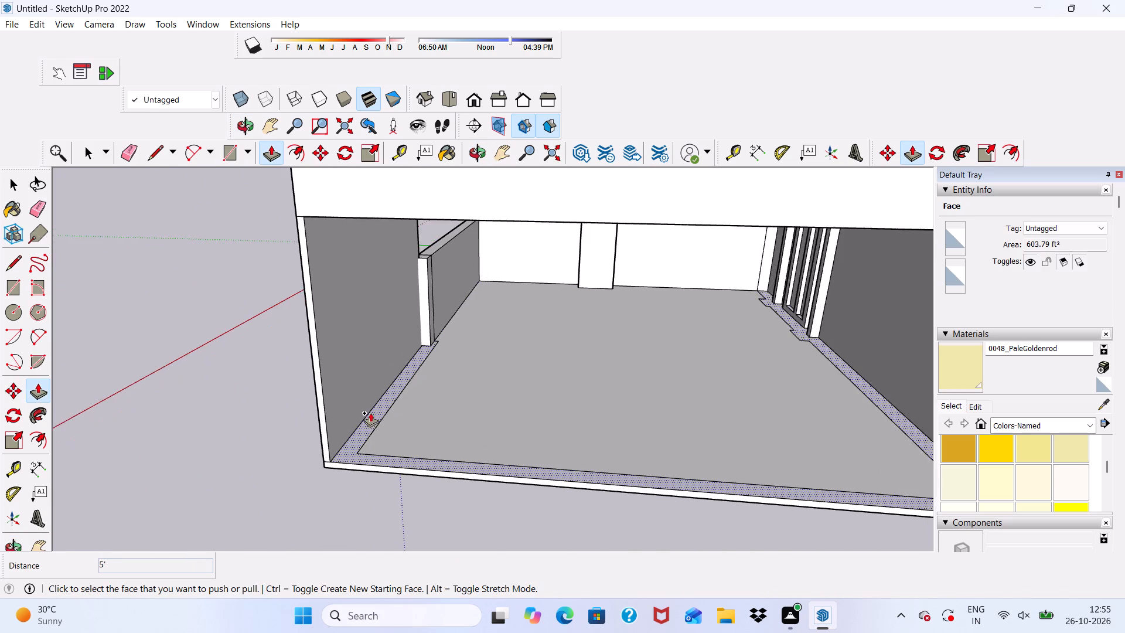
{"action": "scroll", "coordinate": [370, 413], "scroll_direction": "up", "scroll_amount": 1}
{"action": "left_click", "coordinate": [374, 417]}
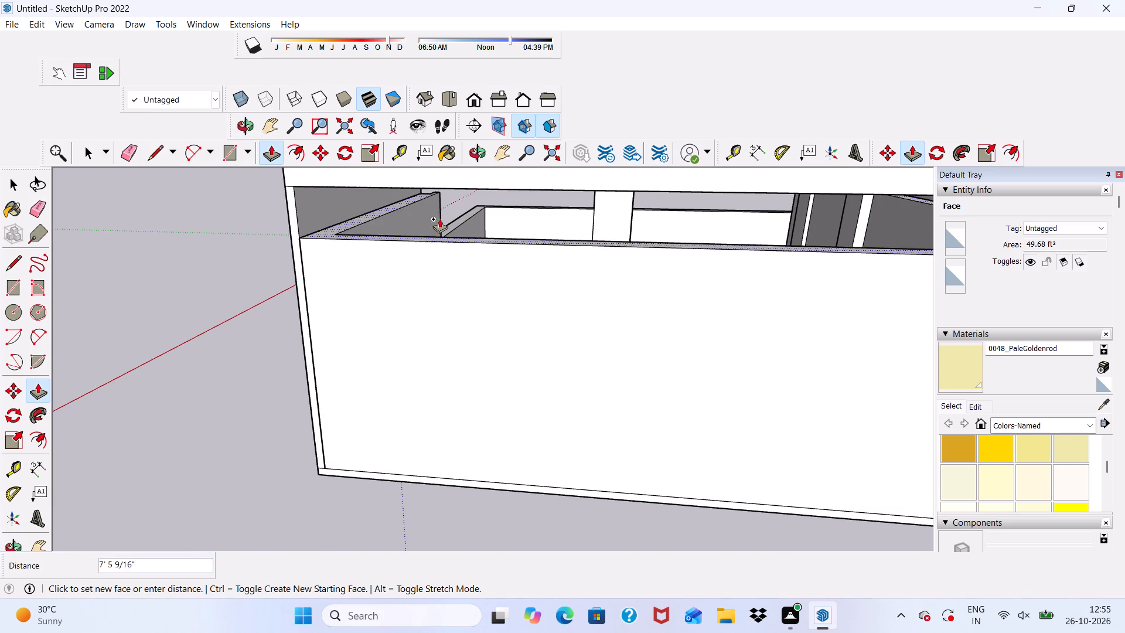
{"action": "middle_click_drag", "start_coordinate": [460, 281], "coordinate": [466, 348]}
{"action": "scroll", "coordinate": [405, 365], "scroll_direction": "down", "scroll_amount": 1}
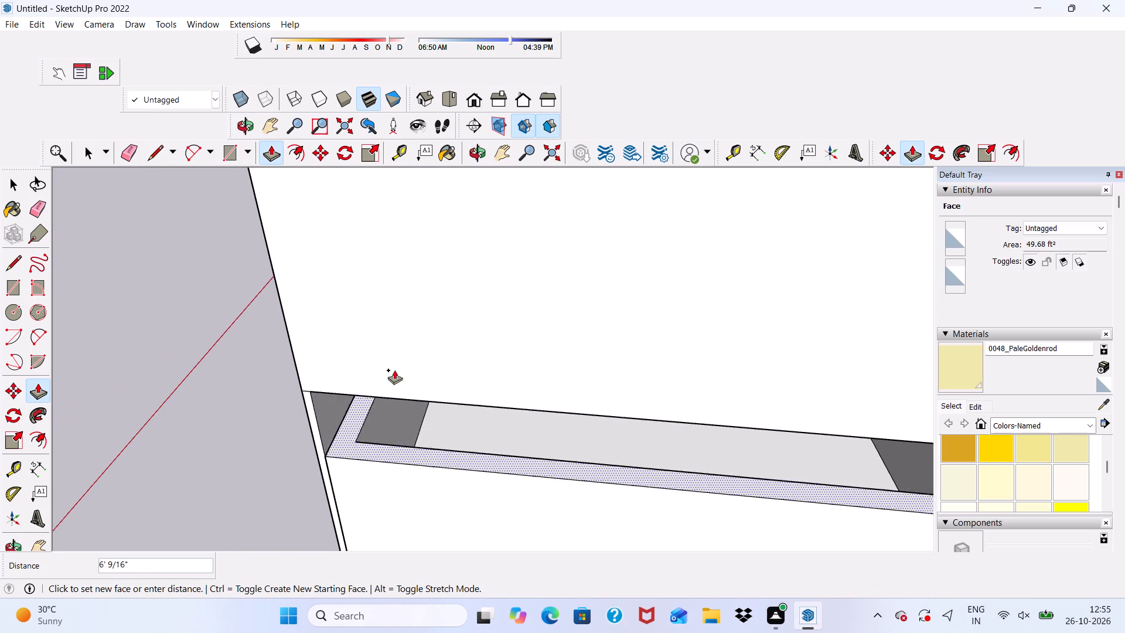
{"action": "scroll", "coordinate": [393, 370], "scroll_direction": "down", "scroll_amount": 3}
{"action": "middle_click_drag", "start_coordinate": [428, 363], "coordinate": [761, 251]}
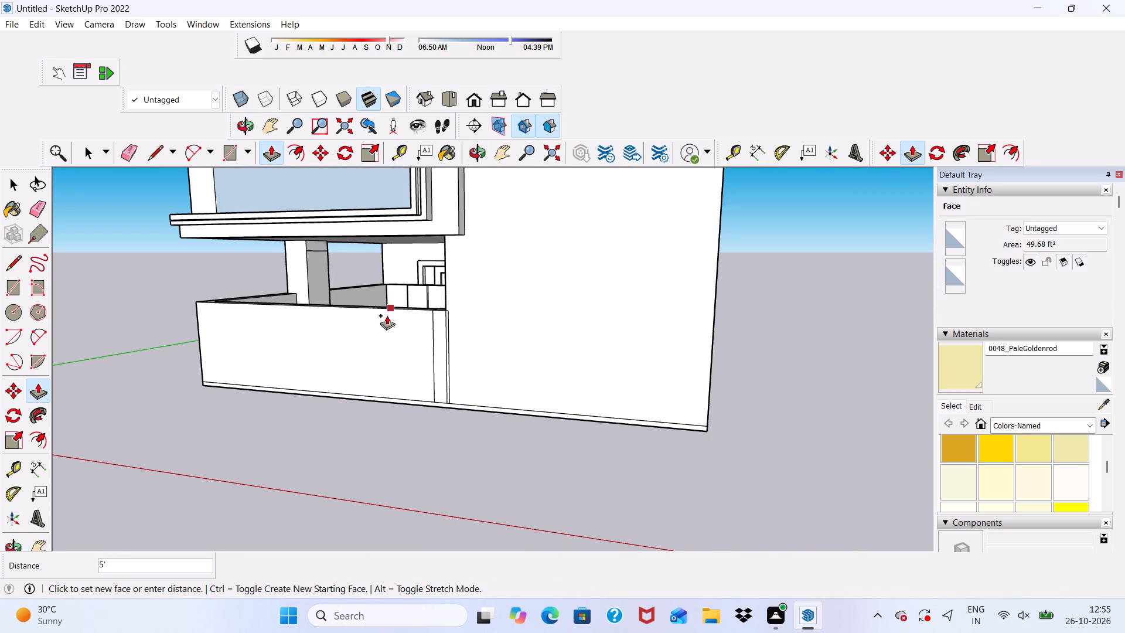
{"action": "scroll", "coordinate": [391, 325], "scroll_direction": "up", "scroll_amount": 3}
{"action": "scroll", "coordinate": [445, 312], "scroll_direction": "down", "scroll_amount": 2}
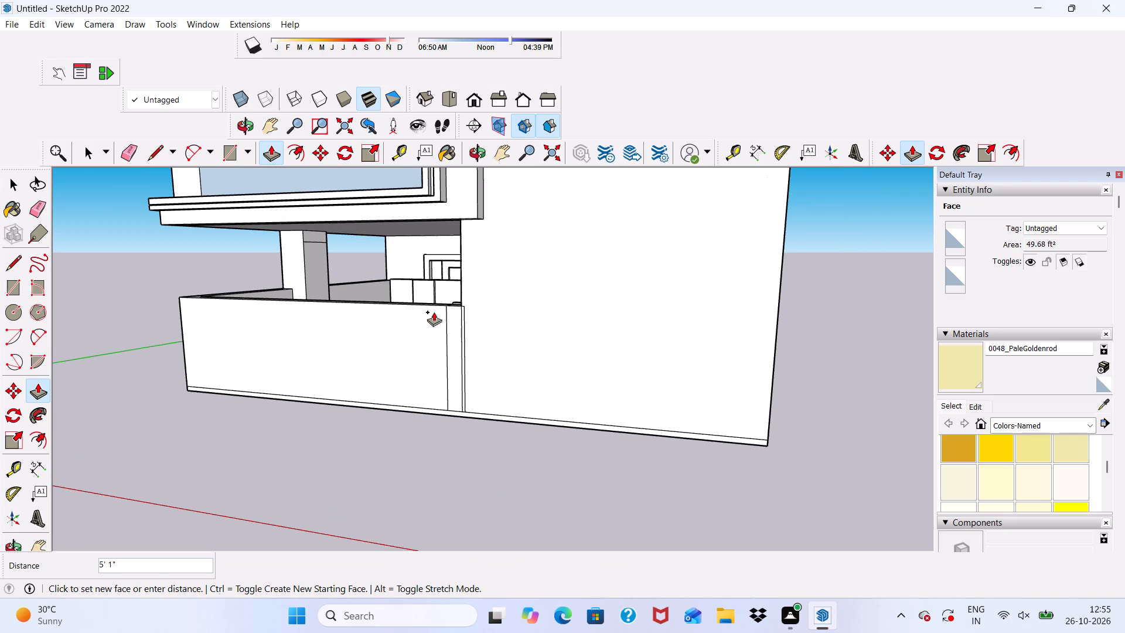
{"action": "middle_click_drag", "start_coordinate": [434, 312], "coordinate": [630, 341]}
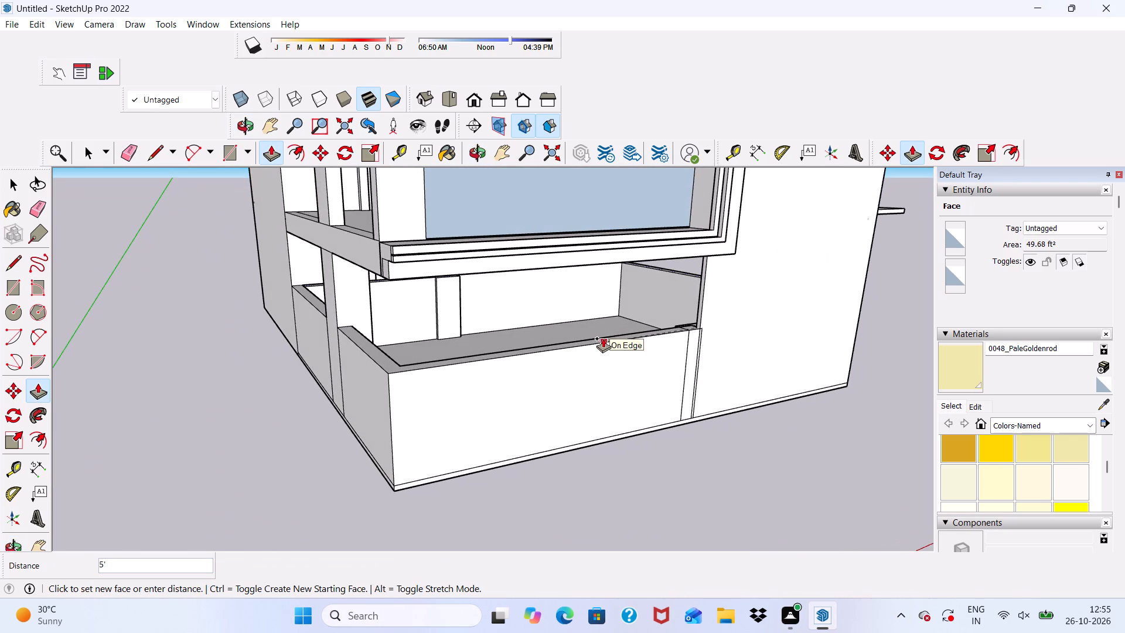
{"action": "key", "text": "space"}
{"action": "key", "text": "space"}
Erase the porch floor's inner border line along the door wall, between the side wall and the door frame.
{"action": "scroll", "coordinate": [587, 283], "scroll_direction": "up", "scroll_amount": 5}
{"action": "scroll", "coordinate": [611, 305], "scroll_direction": "down", "scroll_amount": 1}
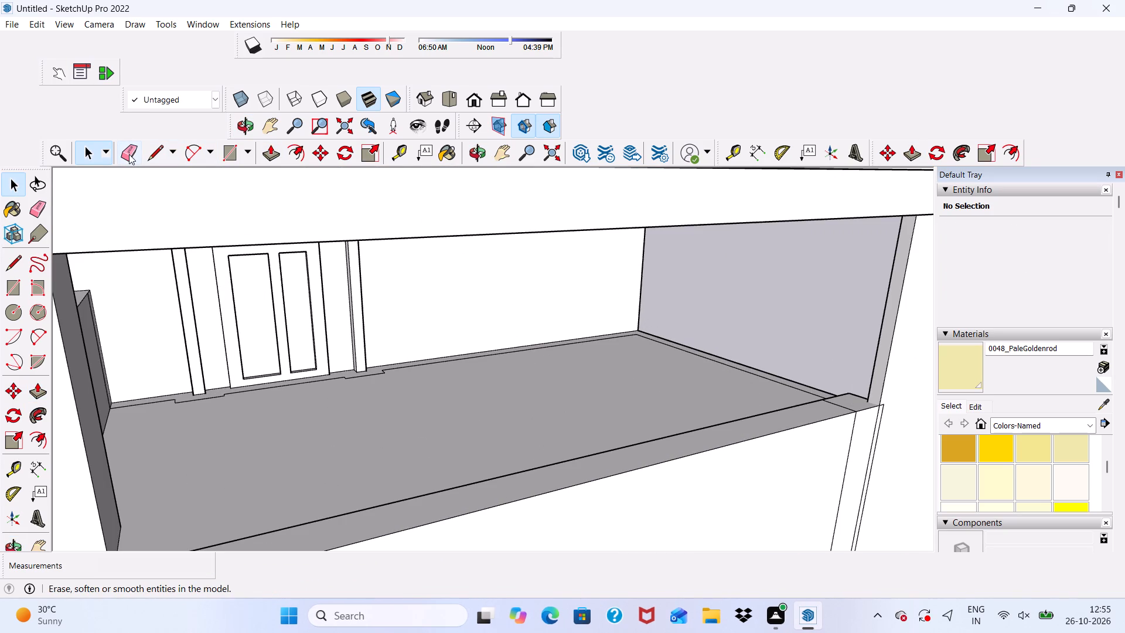
{"action": "left_click_drag", "start_coordinate": [129, 154], "coordinate": [137, 159]}
{"action": "scroll", "coordinate": [628, 367], "scroll_direction": "up", "scroll_amount": 2}
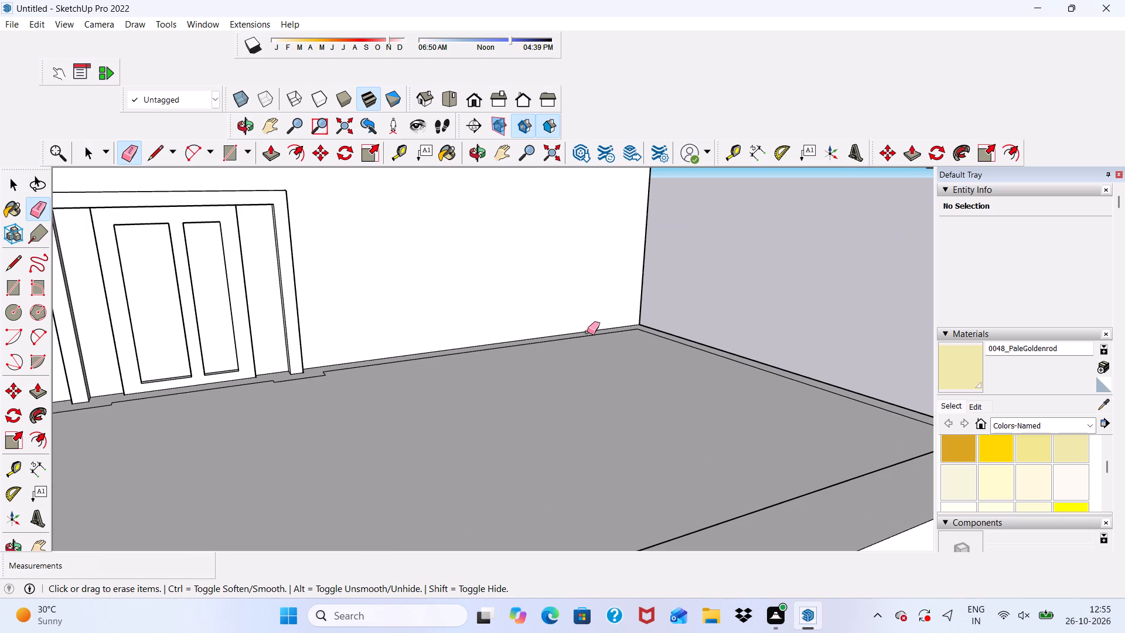
{"action": "left_click", "coordinate": [587, 333]}
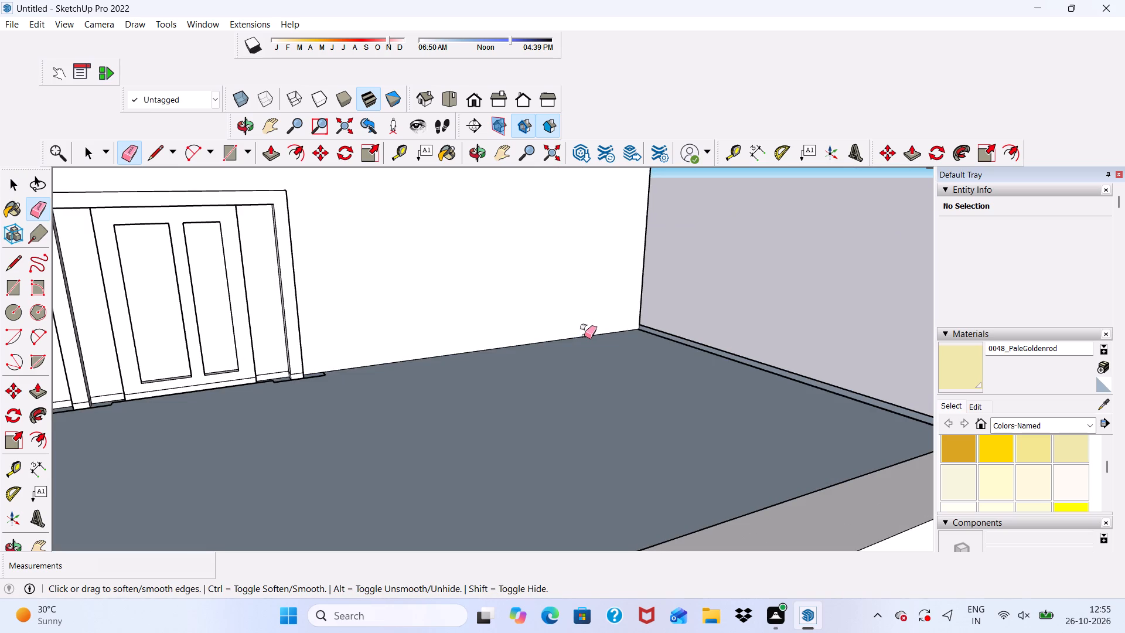
{"action": "key", "text": "ctrl+z"}
{"action": "scroll", "coordinate": [542, 370], "scroll_direction": "up", "scroll_amount": 4}
{"action": "scroll", "coordinate": [541, 339], "scroll_direction": "down", "scroll_amount": 2}
{"action": "scroll", "coordinate": [463, 341], "scroll_direction": "up", "scroll_amount": 3}
{"action": "left_click_drag", "start_coordinate": [448, 349], "coordinate": [452, 359]}
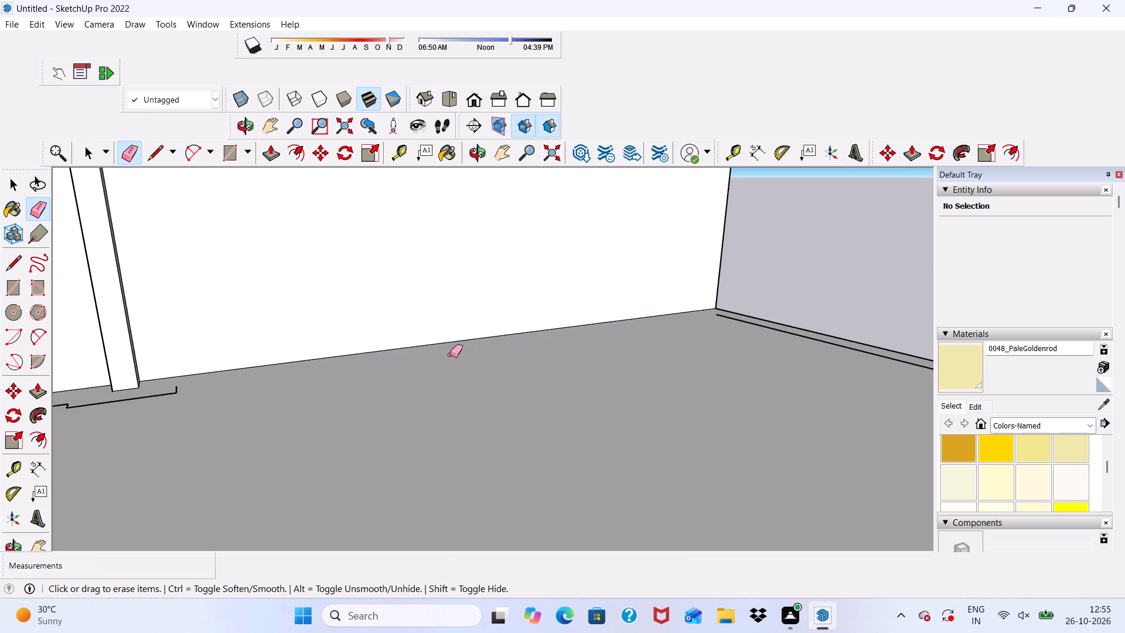
Erase the remaining border line segments around the door frame and along the door wall up to the side parapet.
{"action": "scroll", "coordinate": [448, 350], "scroll_direction": "down", "scroll_amount": 5}
{"action": "scroll", "coordinate": [192, 427], "scroll_direction": "up", "scroll_amount": 9}
{"action": "left_click_drag", "start_coordinate": [244, 360], "coordinate": [255, 379]}
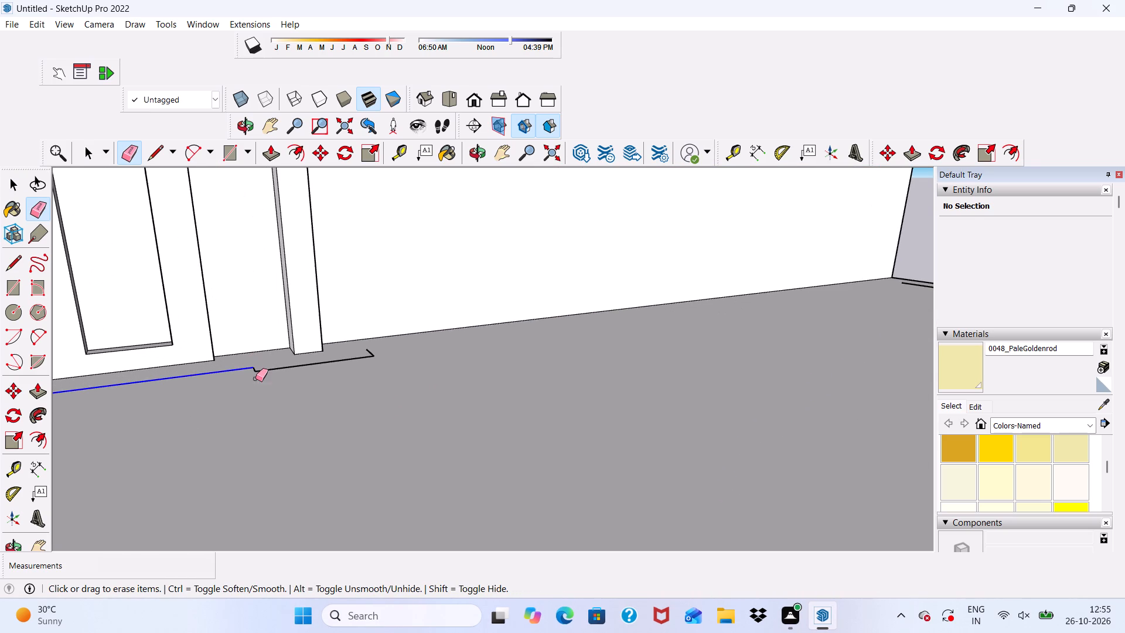
{"action": "left_click_drag", "start_coordinate": [255, 379], "coordinate": [257, 371]}
{"action": "left_click_drag", "start_coordinate": [257, 371], "coordinate": [381, 350]}
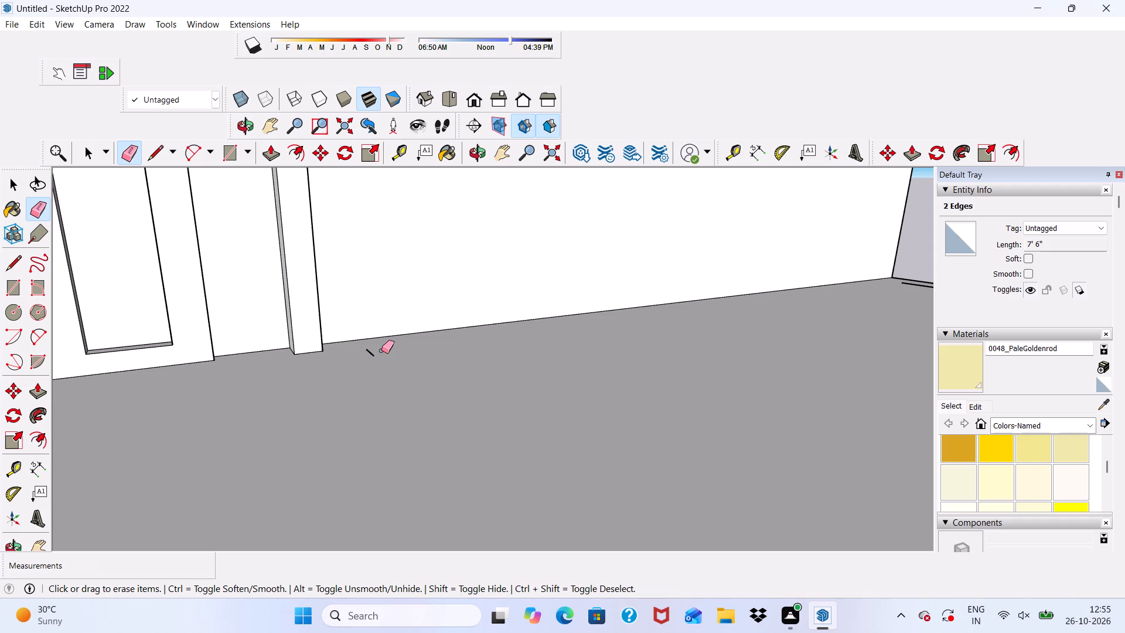
{"action": "left_click_drag", "start_coordinate": [381, 350], "coordinate": [375, 348]}
{"action": "scroll", "coordinate": [382, 354], "scroll_direction": "down", "scroll_amount": 10}
{"action": "scroll", "coordinate": [122, 400], "scroll_direction": "up", "scroll_amount": 2}
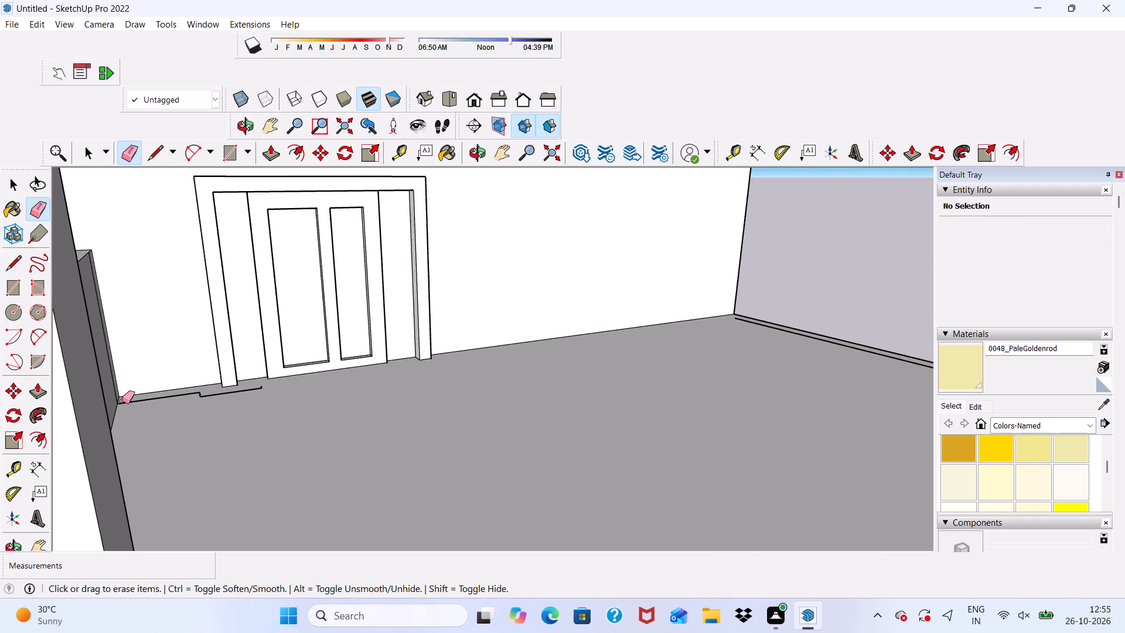
{"action": "scroll", "coordinate": [122, 401], "scroll_direction": "up", "scroll_amount": 3}
{"action": "left_click_drag", "start_coordinate": [125, 402], "coordinate": [231, 389]}
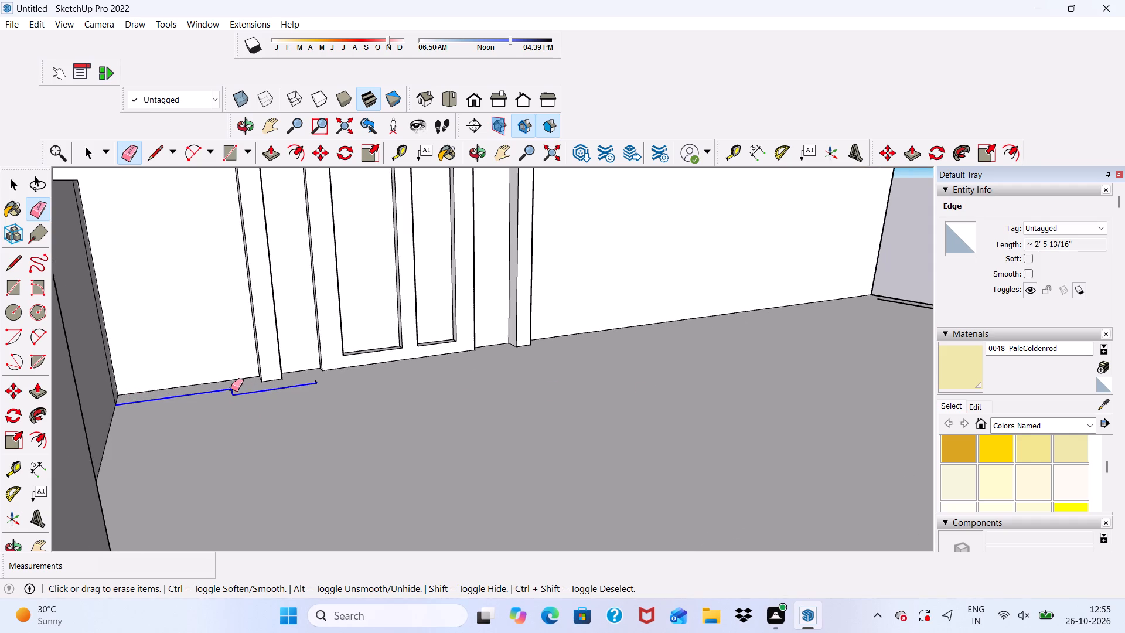
{"action": "left_click_drag", "start_coordinate": [231, 389], "coordinate": [319, 383]}
Erase the vertical seam line on the side parapet's inner face where it meets the door wall.
{"action": "scroll", "coordinate": [335, 409], "scroll_direction": "down", "scroll_amount": 1}
{"action": "middle_click_drag", "start_coordinate": [336, 414], "coordinate": [224, 433]}
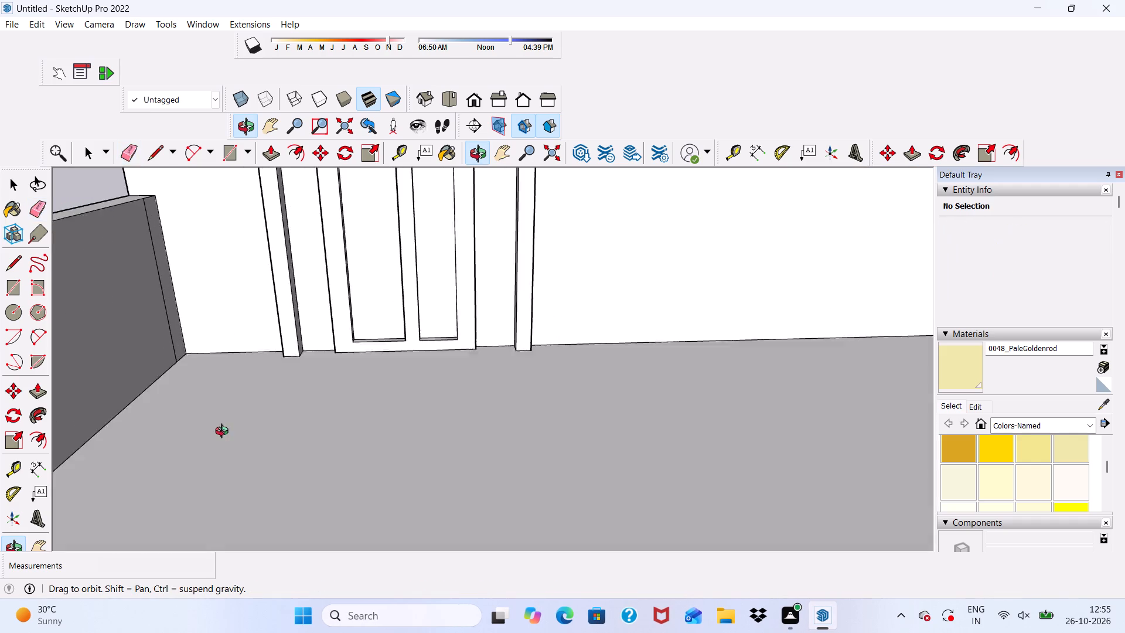
{"action": "middle_click_drag", "start_coordinate": [224, 433], "coordinate": [191, 424]}
{"action": "left_click_drag", "start_coordinate": [202, 304], "coordinate": [214, 309]}
{"action": "scroll", "coordinate": [223, 355], "scroll_direction": "down", "scroll_amount": 3}
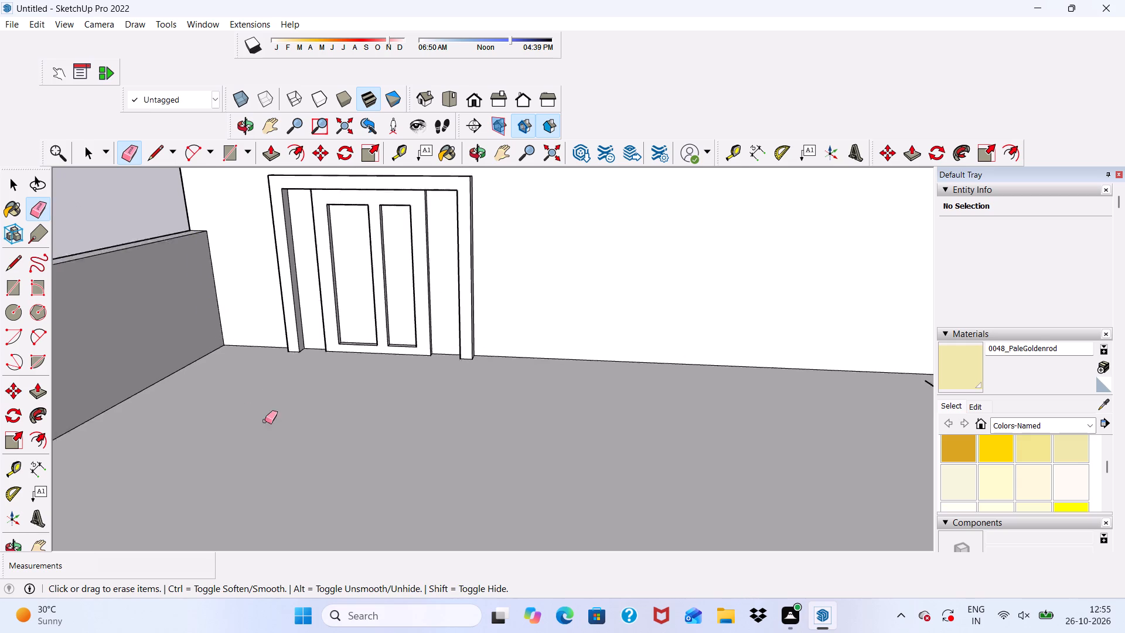
Erase the vertical seam lines on the front parapet's outer face beside the side wall.
{"action": "scroll", "coordinate": [265, 421], "scroll_direction": "down", "scroll_amount": 2}
{"action": "middle_click_drag", "start_coordinate": [282, 433], "coordinate": [313, 387]}
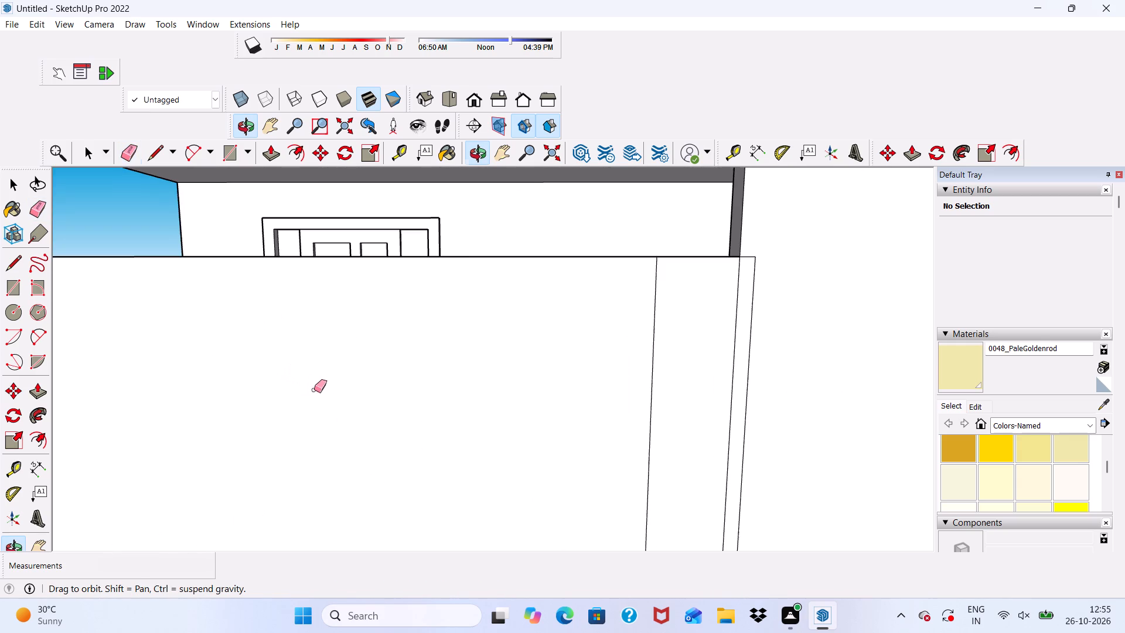
{"action": "scroll", "coordinate": [346, 383], "scroll_direction": "down", "scroll_amount": 15}
{"action": "middle_click_drag", "start_coordinate": [485, 383], "coordinate": [469, 434]}
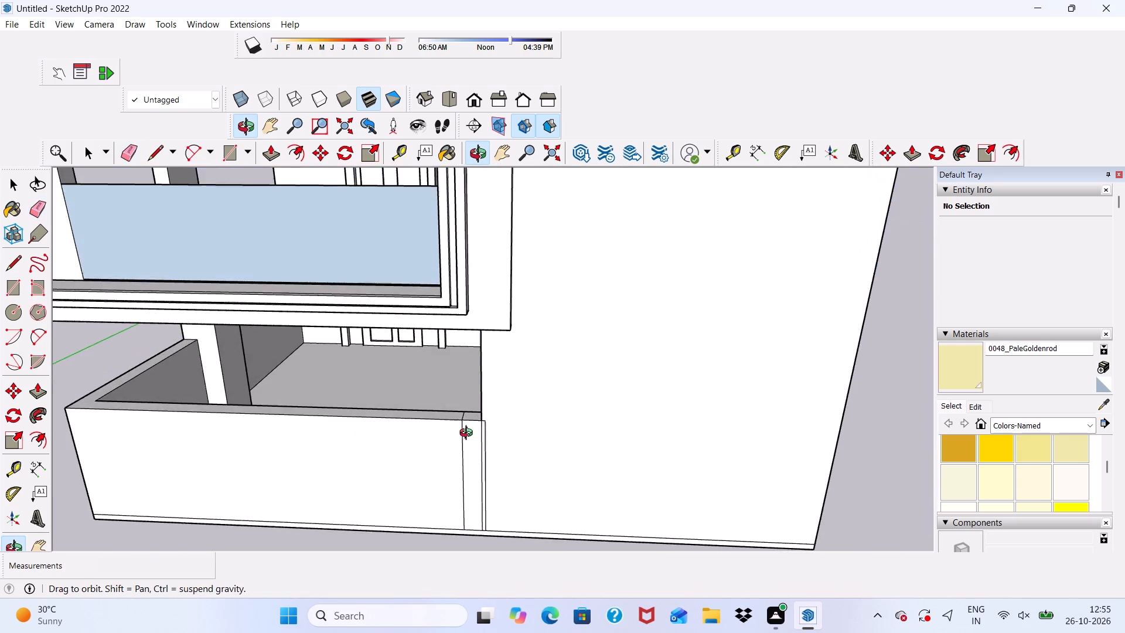
{"action": "middle_click_drag", "start_coordinate": [469, 434], "coordinate": [473, 432]}
{"action": "scroll", "coordinate": [478, 438], "scroll_direction": "up", "scroll_amount": 5}
{"action": "left_click_drag", "start_coordinate": [457, 429], "coordinate": [468, 437]}
{"action": "left_click_drag", "start_coordinate": [475, 436], "coordinate": [504, 445]}
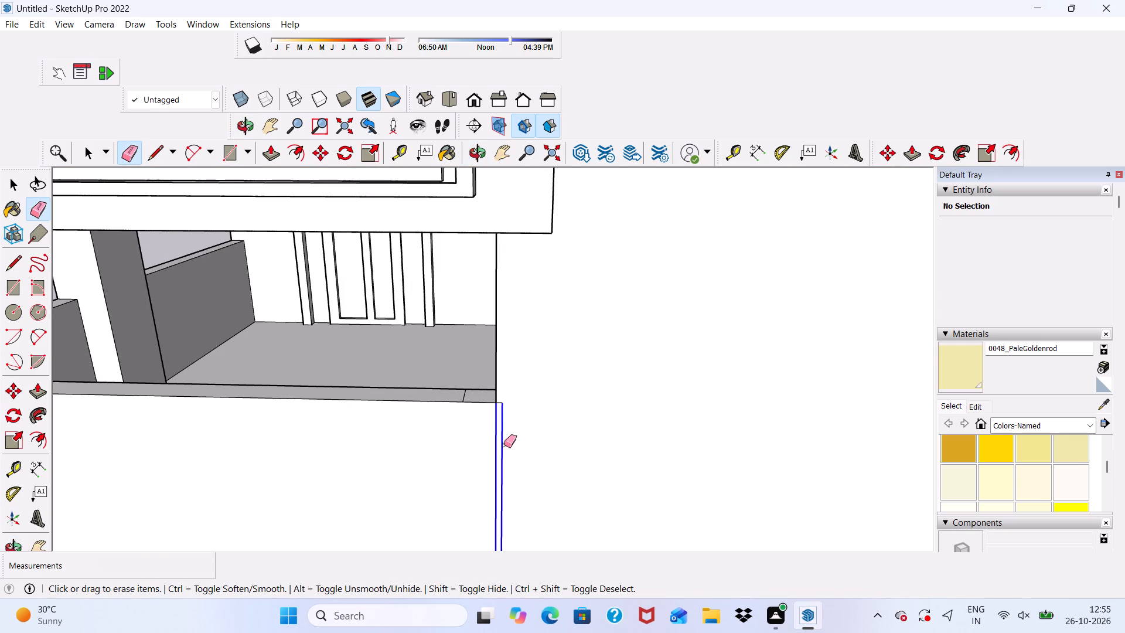
{"action": "left_click_drag", "start_coordinate": [504, 445], "coordinate": [504, 445]}
Erase the seam line across the front parapet's top and try to erase the short leftover edge beside the side wall.
{"action": "left_click_drag", "start_coordinate": [503, 401], "coordinate": [502, 410]}
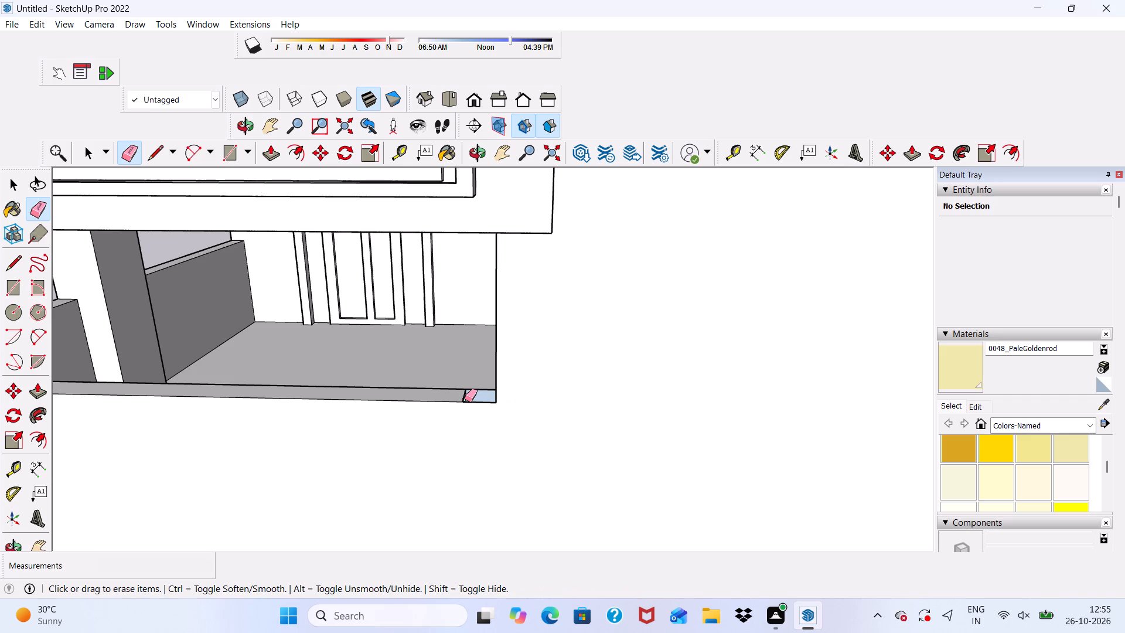
{"action": "key", "text": "ctrl+z"}
{"action": "scroll", "coordinate": [460, 410], "scroll_direction": "up", "scroll_amount": 4}
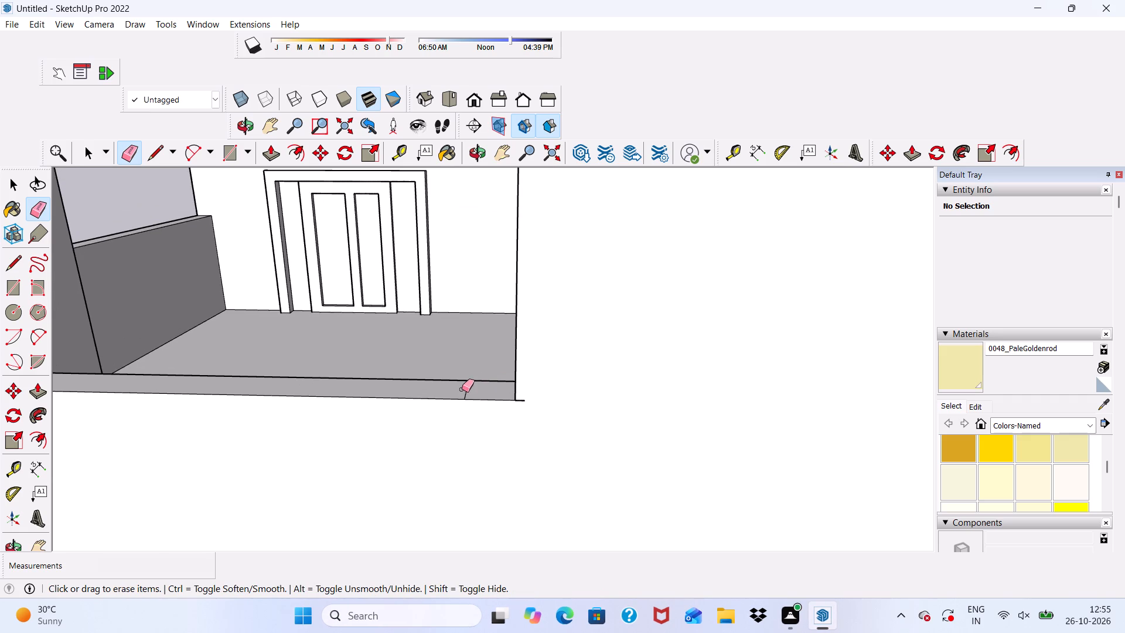
{"action": "left_click", "coordinate": [462, 389]}
{"action": "left_click", "coordinate": [522, 399]}
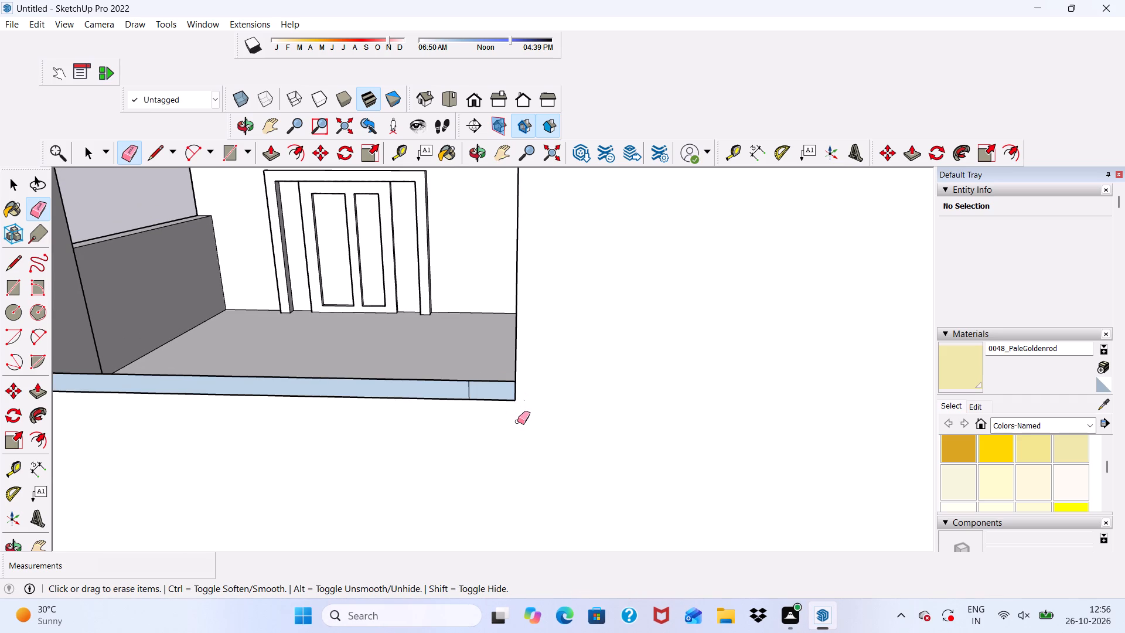
{"action": "key", "text": "ctrl+z"}
{"action": "key", "text": "space"}
Push/Pull the small floor patch in the gap at the front parapet's end up 5', level with the parapet top.
{"action": "scroll", "coordinate": [517, 421], "scroll_direction": "down", "scroll_amount": 3}
{"action": "scroll", "coordinate": [524, 362], "scroll_direction": "down", "scroll_amount": 3}
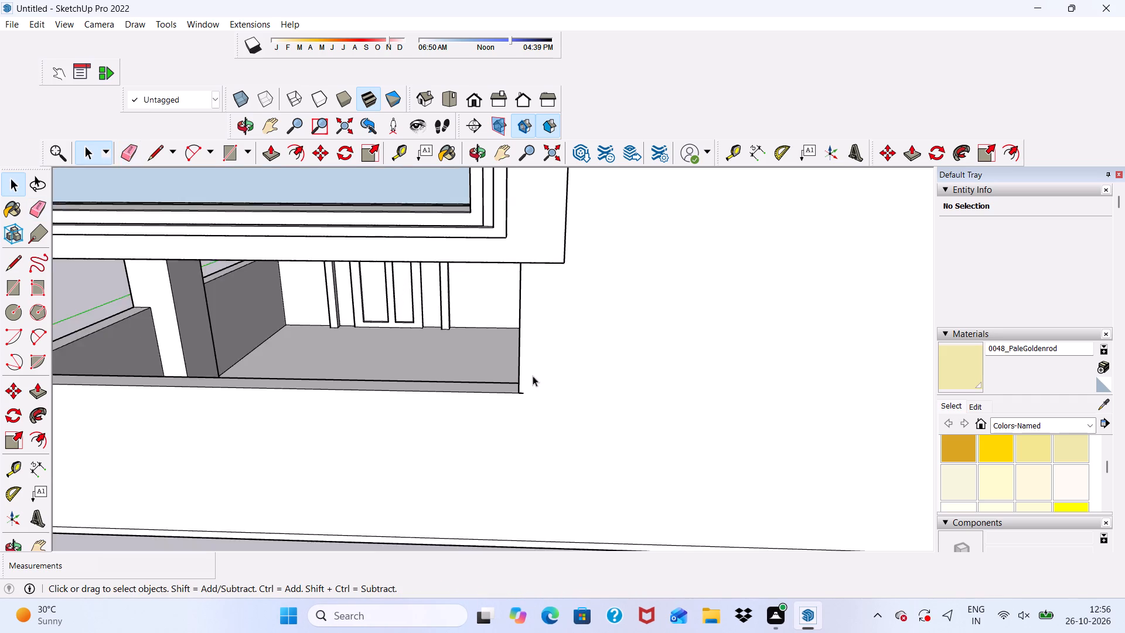
{"action": "scroll", "coordinate": [533, 376], "scroll_direction": "down", "scroll_amount": 9}
{"action": "middle_click_drag", "start_coordinate": [524, 397], "coordinate": [0, 444]}
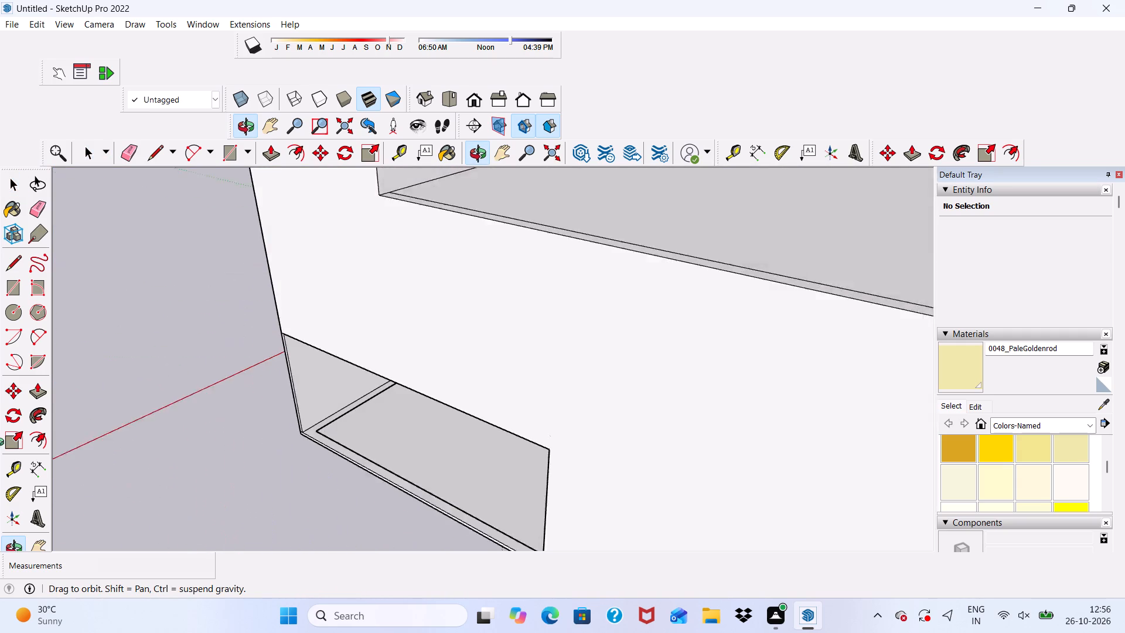
{"action": "middle_click_drag", "start_coordinate": [0, 444], "coordinate": [21, 421]}
{"action": "scroll", "coordinate": [408, 460], "scroll_direction": "up", "scroll_amount": 5}
{"action": "scroll", "coordinate": [380, 397], "scroll_direction": "up", "scroll_amount": 4}
{"action": "scroll", "coordinate": [378, 342], "scroll_direction": "up", "scroll_amount": 1}
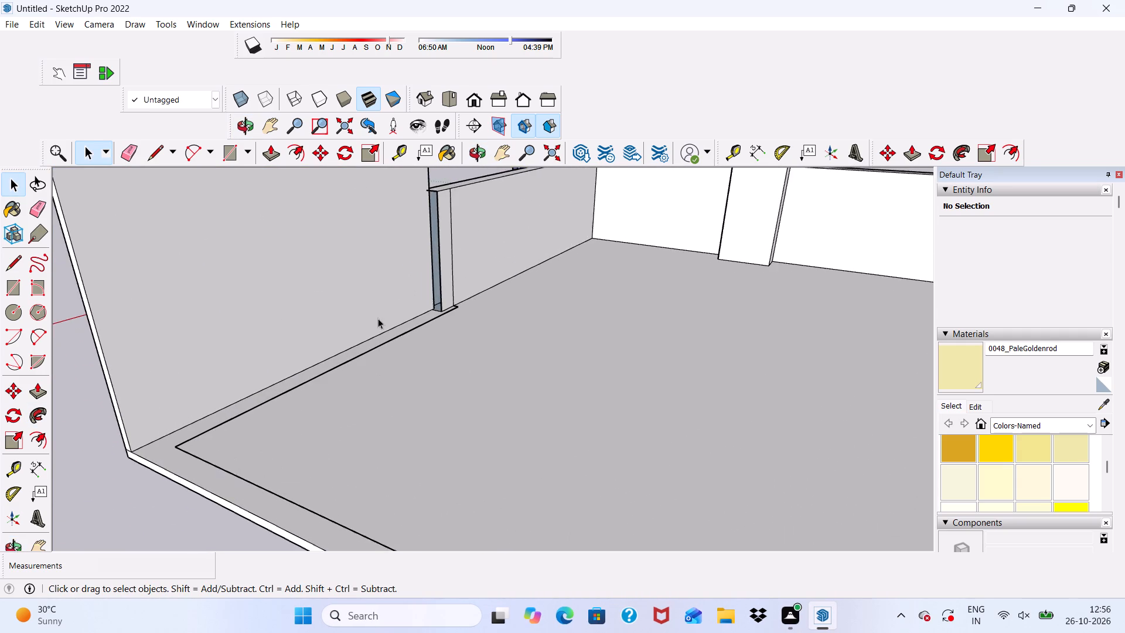
{"action": "scroll", "coordinate": [458, 274], "scroll_direction": "up", "scroll_amount": 6}
{"action": "middle_click_drag", "start_coordinate": [442, 283], "coordinate": [517, 268]}
{"action": "scroll", "coordinate": [484, 329], "scroll_direction": "up", "scroll_amount": 8}
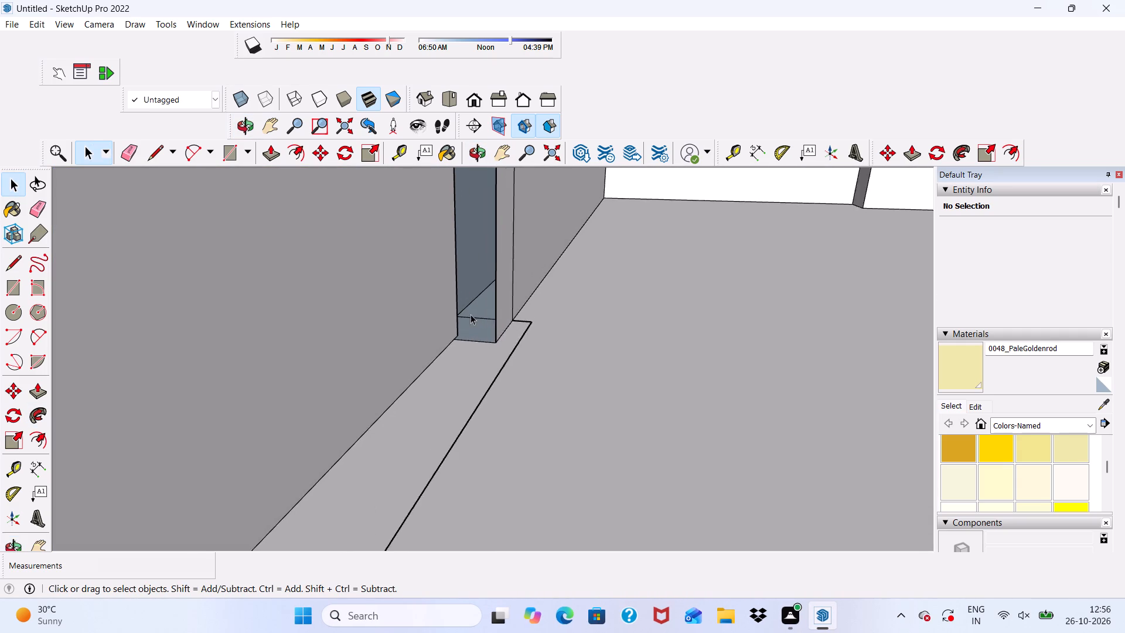
{"action": "scroll", "coordinate": [471, 314], "scroll_direction": "up", "scroll_amount": 3}
{"action": "left_click", "coordinate": [475, 343]}
{"action": "left_click_drag", "start_coordinate": [265, 149], "coordinate": [269, 155]}
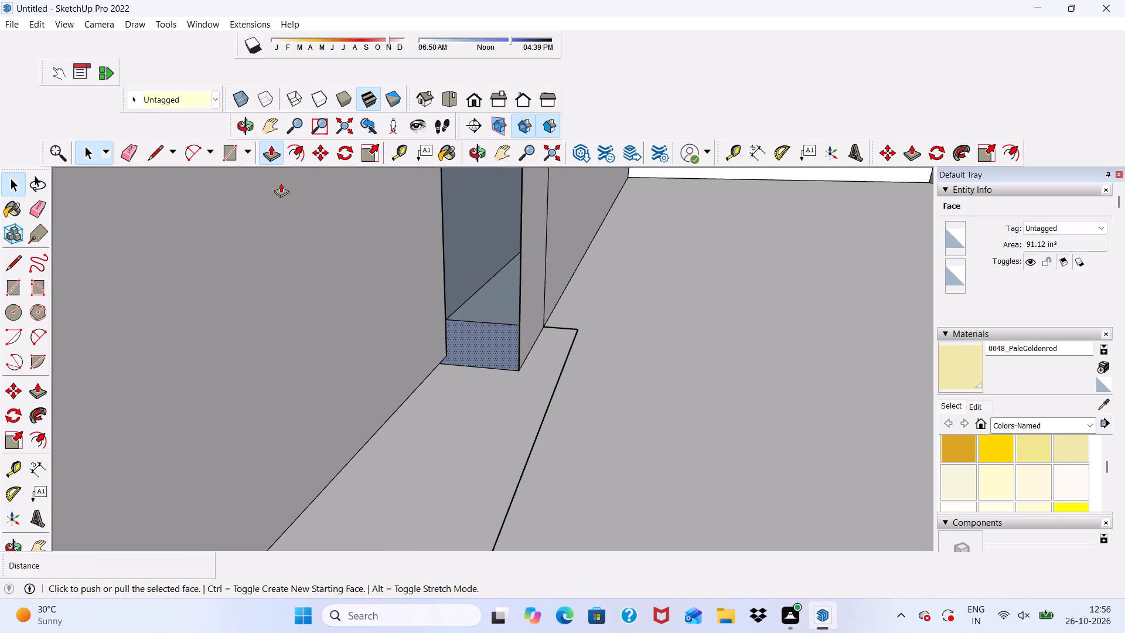
{"action": "left_click", "coordinate": [492, 354]}
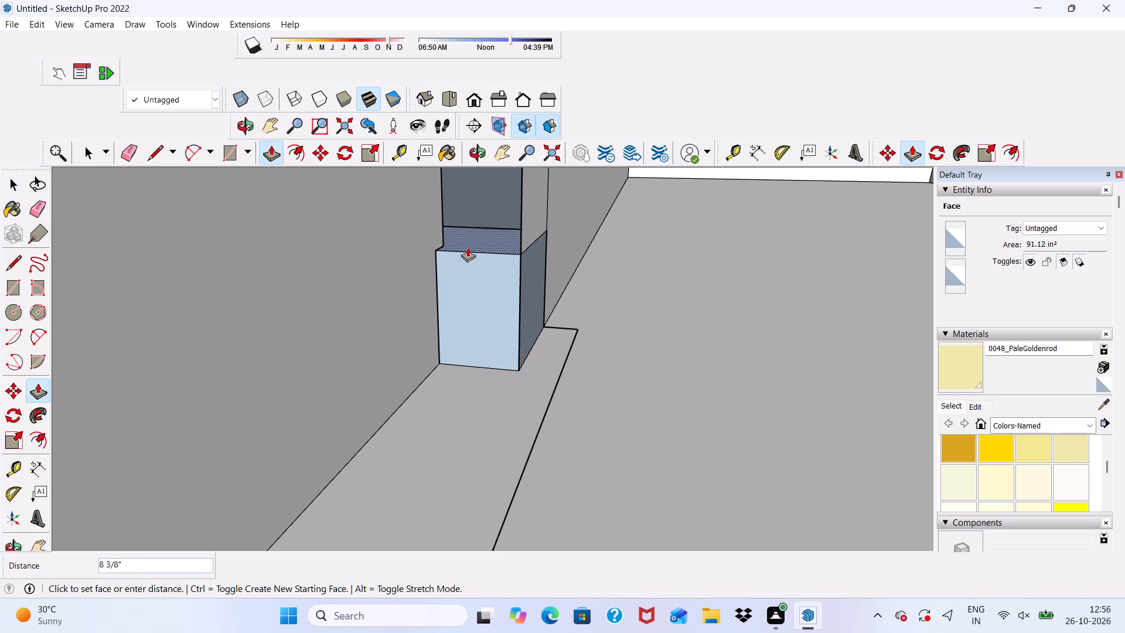
{"action": "scroll", "coordinate": [478, 263], "scroll_direction": "down", "scroll_amount": 19}
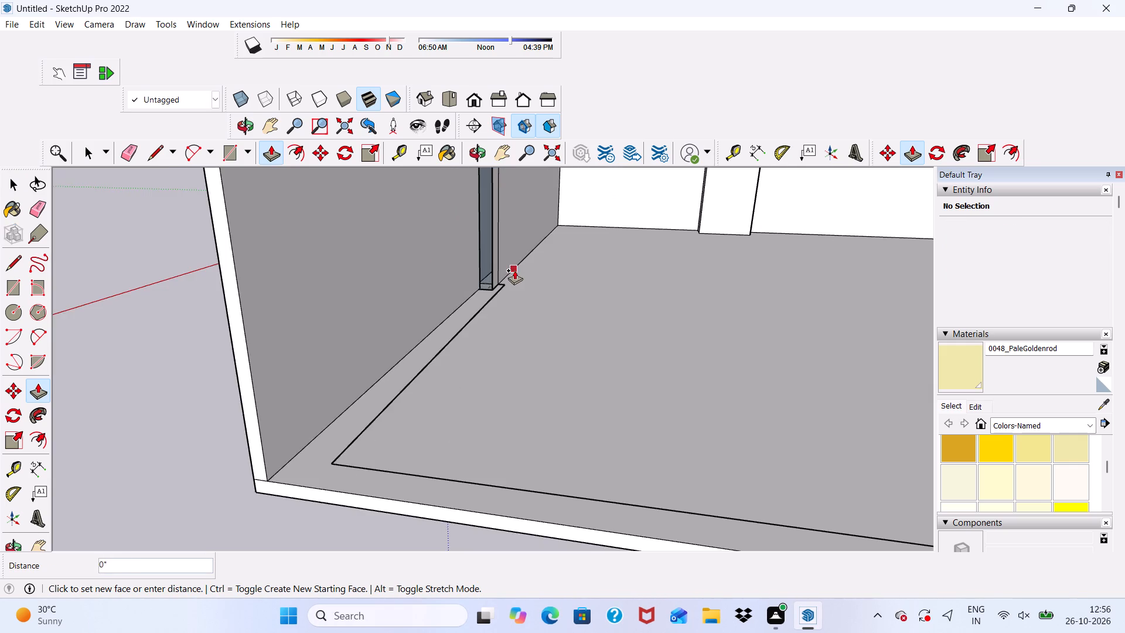
{"action": "scroll", "coordinate": [513, 270], "scroll_direction": "down", "scroll_amount": 9}
{"action": "scroll", "coordinate": [501, 181], "scroll_direction": "up", "scroll_amount": 11}
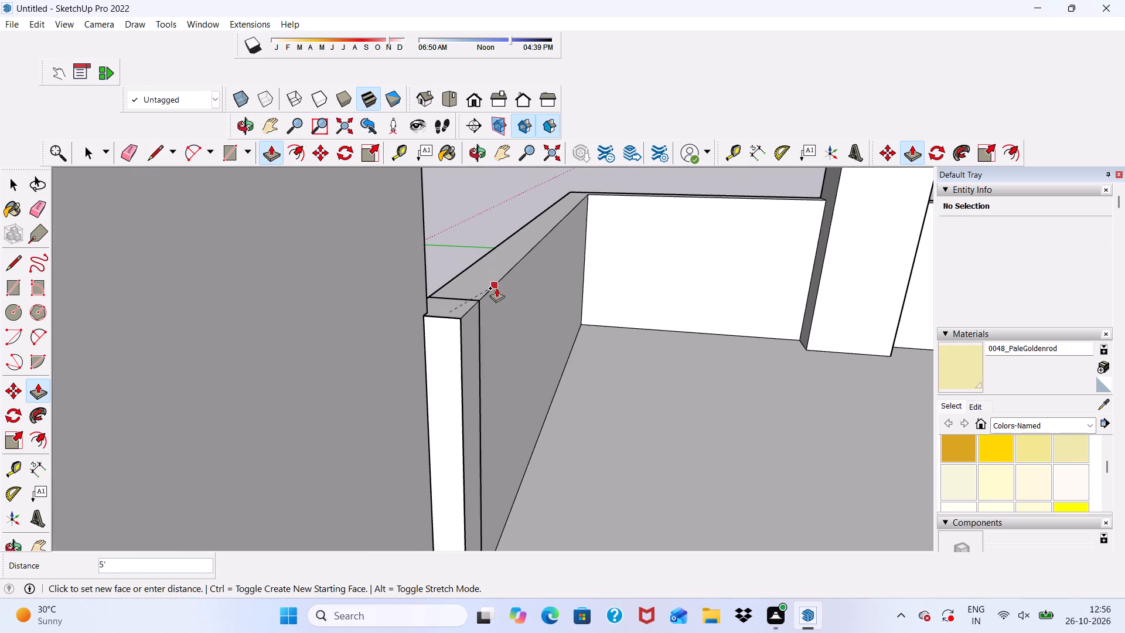
{"action": "left_click", "coordinate": [496, 288]}
Erase the vertical seam line farther from the side wall on the front parapet's outer face.
{"action": "left_click", "coordinate": [121, 154]}
{"action": "scroll", "coordinate": [394, 251], "scroll_direction": "up", "scroll_amount": 4}
{"action": "scroll", "coordinate": [449, 325], "scroll_direction": "down", "scroll_amount": 7}
{"action": "scroll", "coordinate": [459, 349], "scroll_direction": "up", "scroll_amount": 1}
{"action": "left_click", "coordinate": [468, 105]}
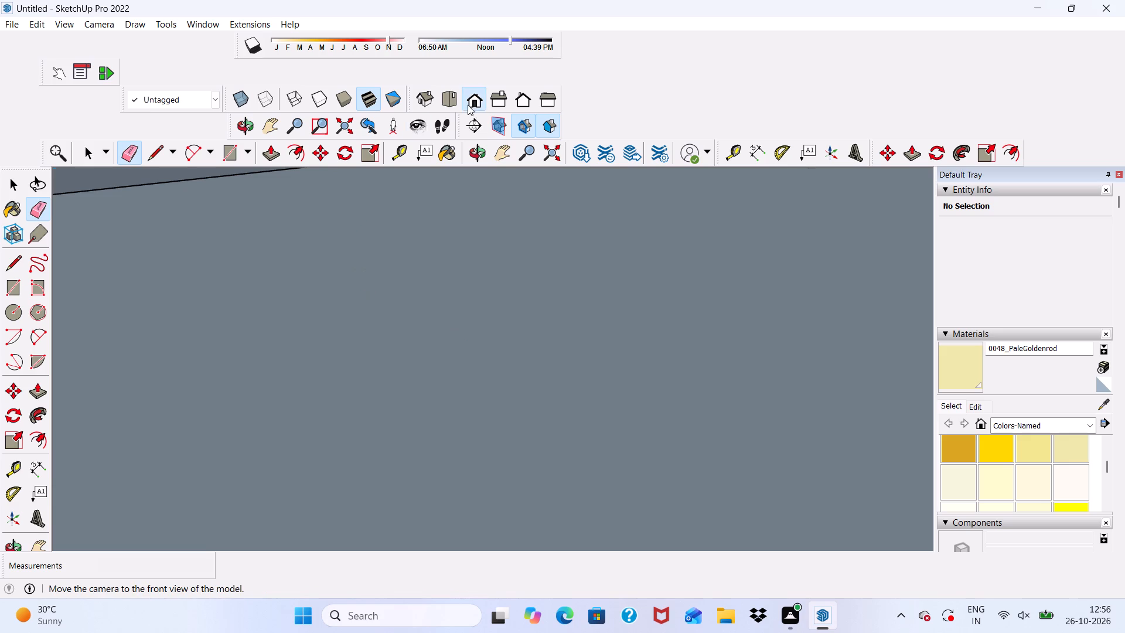
{"action": "scroll", "coordinate": [405, 213], "scroll_direction": "down", "scroll_amount": 5}
{"action": "middle_click_drag", "start_coordinate": [597, 258], "coordinate": [612, 324]}
{"action": "scroll", "coordinate": [633, 357], "scroll_direction": "up", "scroll_amount": 5}
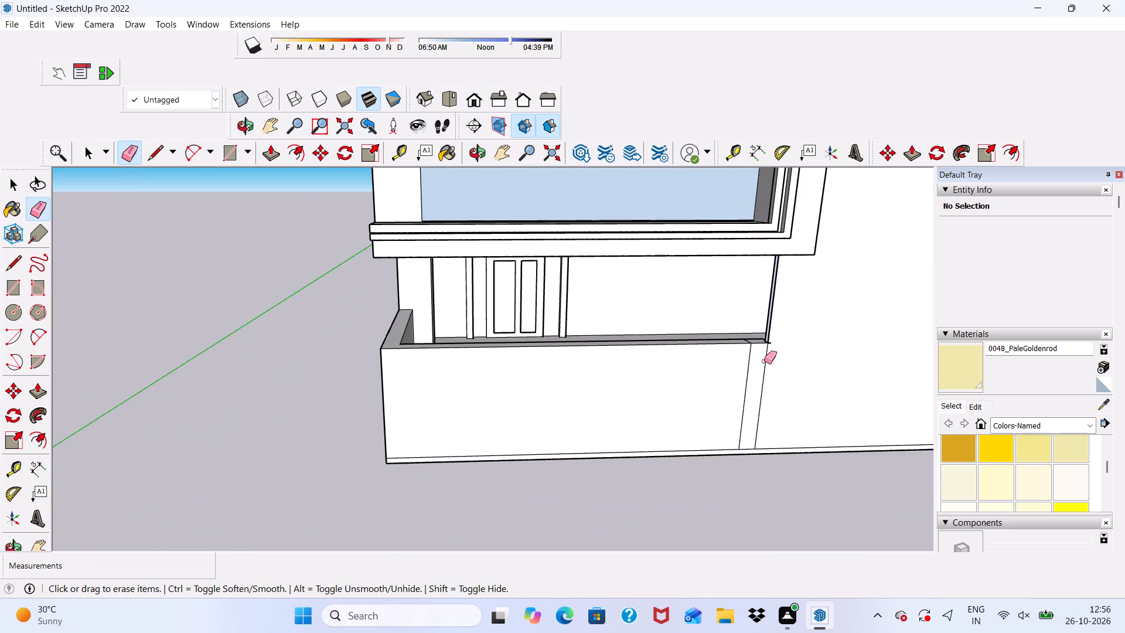
{"action": "scroll", "coordinate": [765, 359], "scroll_direction": "up", "scroll_amount": 10}
{"action": "left_click_drag", "start_coordinate": [738, 357], "coordinate": [733, 362]}
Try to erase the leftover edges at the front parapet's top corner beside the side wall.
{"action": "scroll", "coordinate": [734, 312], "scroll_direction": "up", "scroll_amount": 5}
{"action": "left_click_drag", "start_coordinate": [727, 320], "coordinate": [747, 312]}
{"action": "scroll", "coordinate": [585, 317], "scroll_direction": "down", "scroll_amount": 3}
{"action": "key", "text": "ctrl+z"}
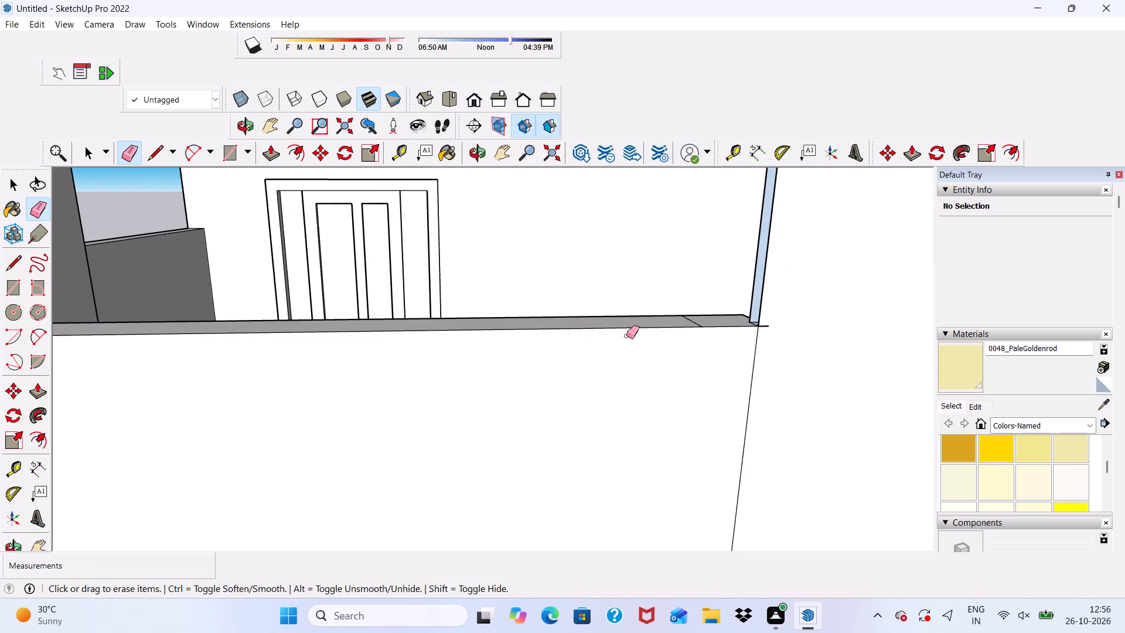
Erase the seam line across the front parapet's top and the short leftover edge extending past its corner at the side wall.
{"action": "scroll", "coordinate": [718, 336], "scroll_direction": "up", "scroll_amount": 5}
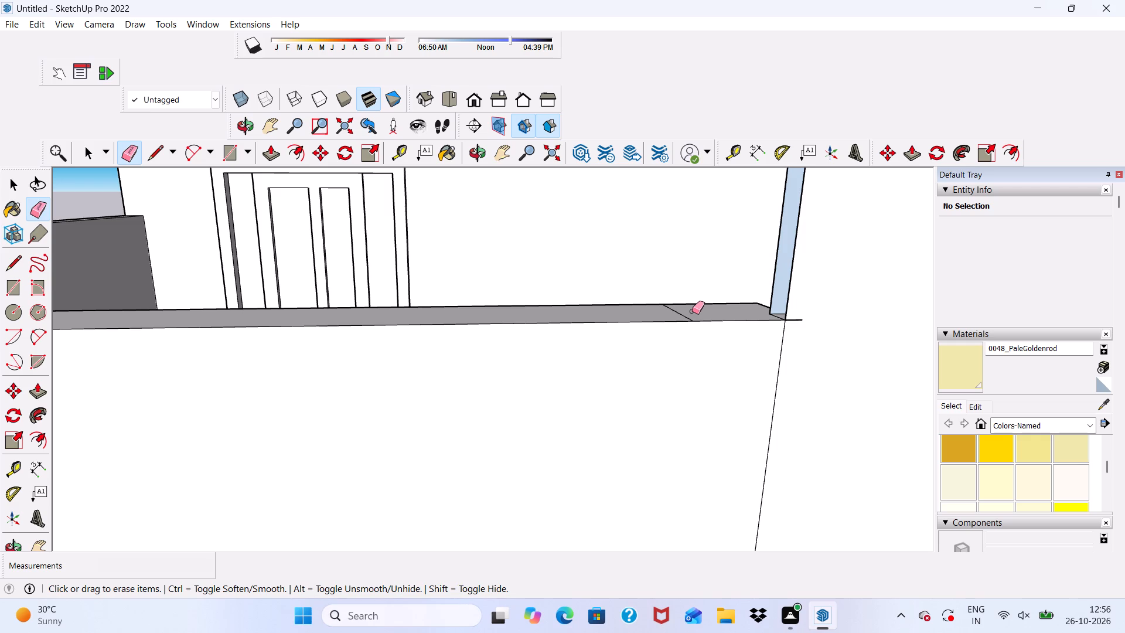
{"action": "left_click", "coordinate": [676, 314]}
{"action": "scroll", "coordinate": [501, 331], "scroll_direction": "down", "scroll_amount": 9}
{"action": "scroll", "coordinate": [531, 380], "scroll_direction": "up", "scroll_amount": 11}
{"action": "left_click_drag", "start_coordinate": [541, 328], "coordinate": [541, 332]}
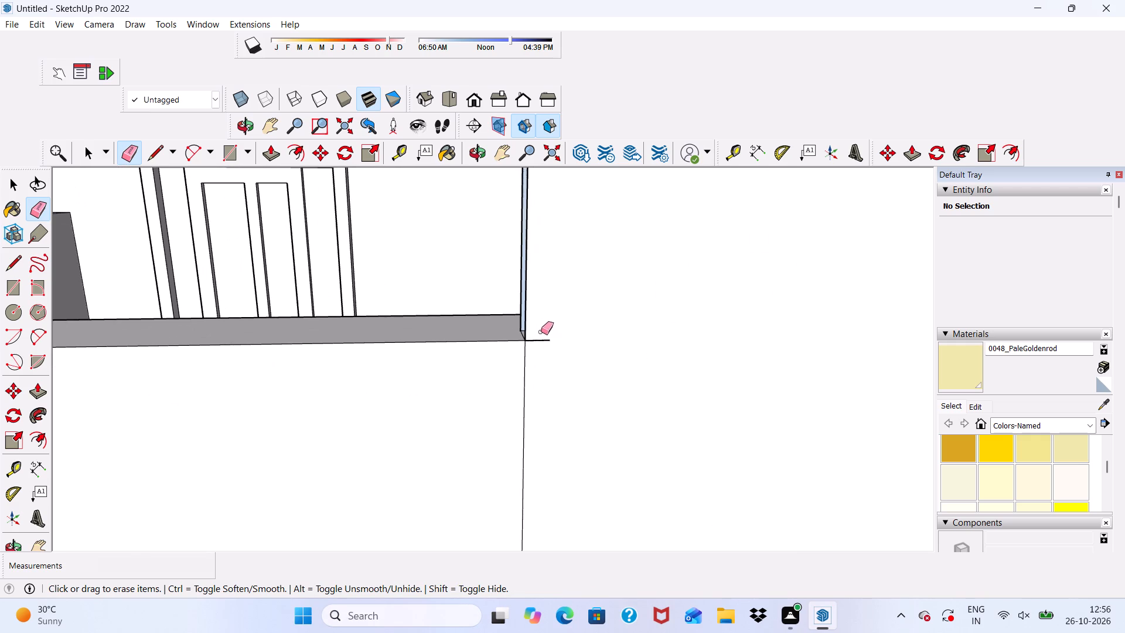
{"action": "left_click_drag", "start_coordinate": [541, 332], "coordinate": [543, 345]}
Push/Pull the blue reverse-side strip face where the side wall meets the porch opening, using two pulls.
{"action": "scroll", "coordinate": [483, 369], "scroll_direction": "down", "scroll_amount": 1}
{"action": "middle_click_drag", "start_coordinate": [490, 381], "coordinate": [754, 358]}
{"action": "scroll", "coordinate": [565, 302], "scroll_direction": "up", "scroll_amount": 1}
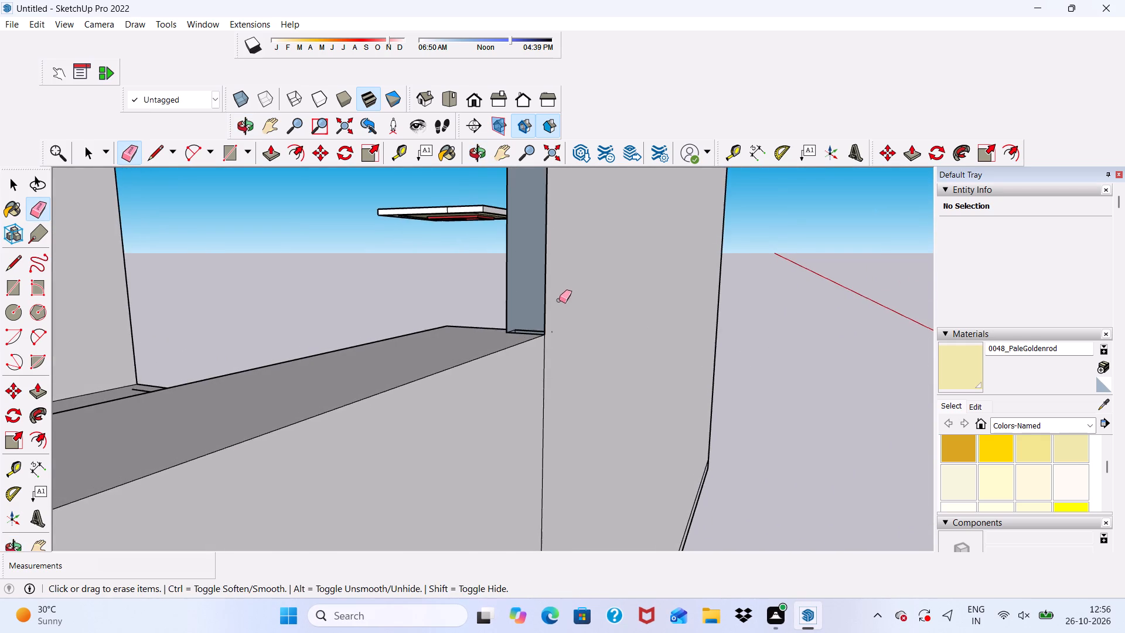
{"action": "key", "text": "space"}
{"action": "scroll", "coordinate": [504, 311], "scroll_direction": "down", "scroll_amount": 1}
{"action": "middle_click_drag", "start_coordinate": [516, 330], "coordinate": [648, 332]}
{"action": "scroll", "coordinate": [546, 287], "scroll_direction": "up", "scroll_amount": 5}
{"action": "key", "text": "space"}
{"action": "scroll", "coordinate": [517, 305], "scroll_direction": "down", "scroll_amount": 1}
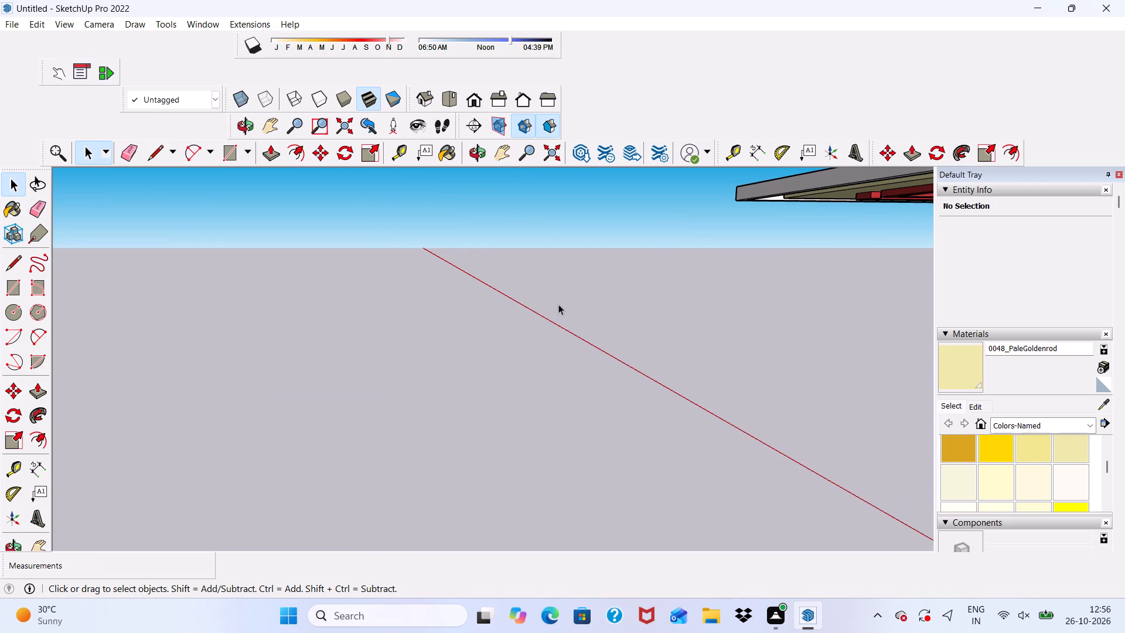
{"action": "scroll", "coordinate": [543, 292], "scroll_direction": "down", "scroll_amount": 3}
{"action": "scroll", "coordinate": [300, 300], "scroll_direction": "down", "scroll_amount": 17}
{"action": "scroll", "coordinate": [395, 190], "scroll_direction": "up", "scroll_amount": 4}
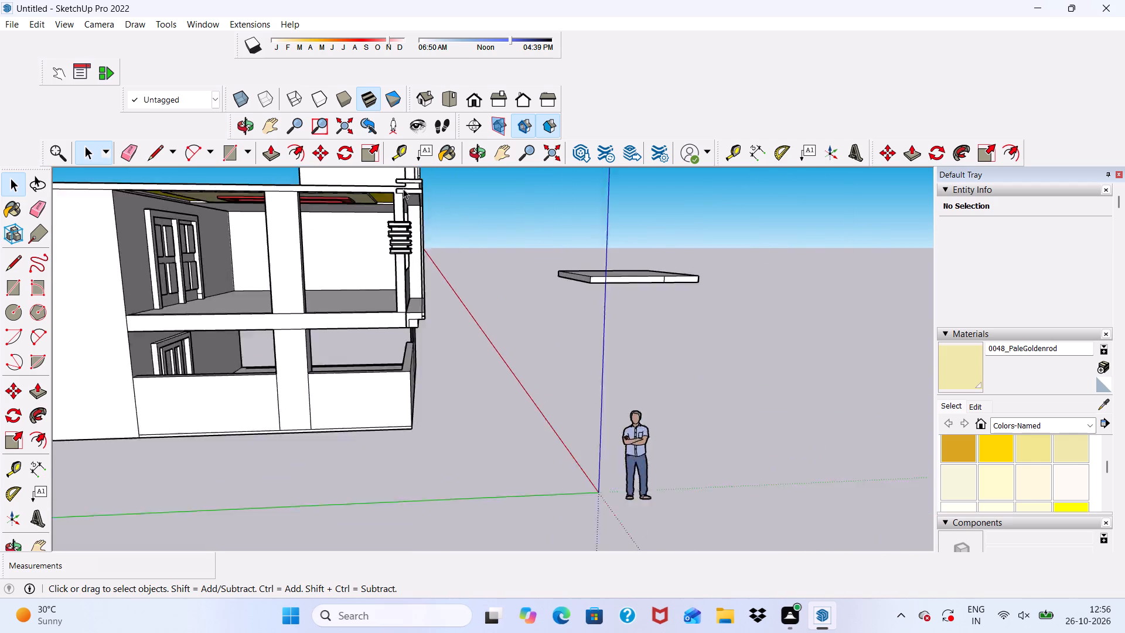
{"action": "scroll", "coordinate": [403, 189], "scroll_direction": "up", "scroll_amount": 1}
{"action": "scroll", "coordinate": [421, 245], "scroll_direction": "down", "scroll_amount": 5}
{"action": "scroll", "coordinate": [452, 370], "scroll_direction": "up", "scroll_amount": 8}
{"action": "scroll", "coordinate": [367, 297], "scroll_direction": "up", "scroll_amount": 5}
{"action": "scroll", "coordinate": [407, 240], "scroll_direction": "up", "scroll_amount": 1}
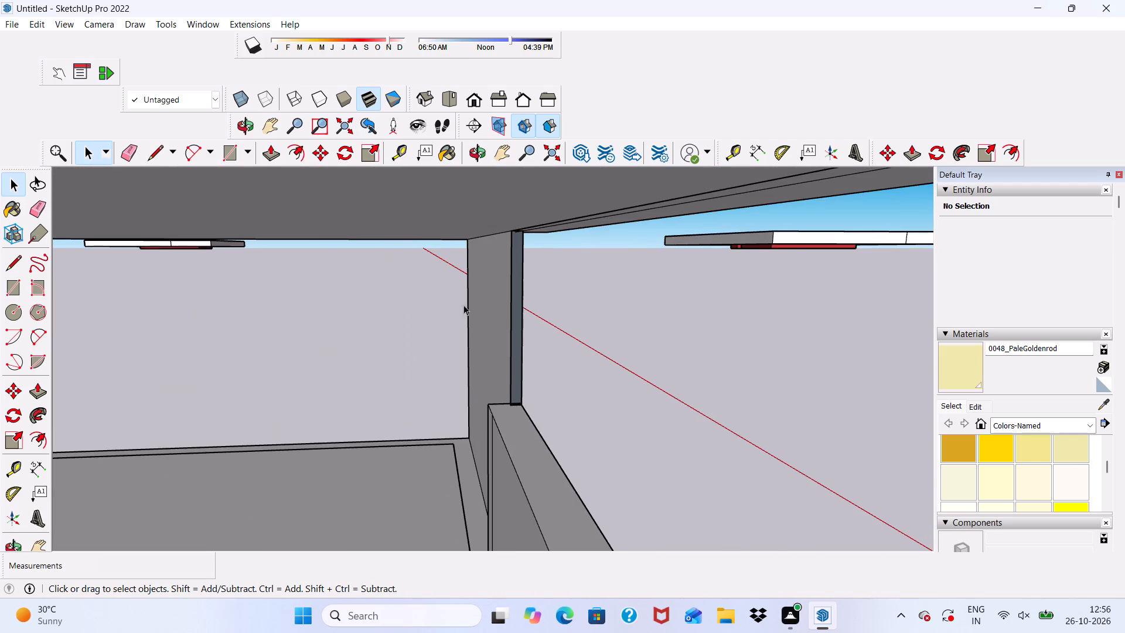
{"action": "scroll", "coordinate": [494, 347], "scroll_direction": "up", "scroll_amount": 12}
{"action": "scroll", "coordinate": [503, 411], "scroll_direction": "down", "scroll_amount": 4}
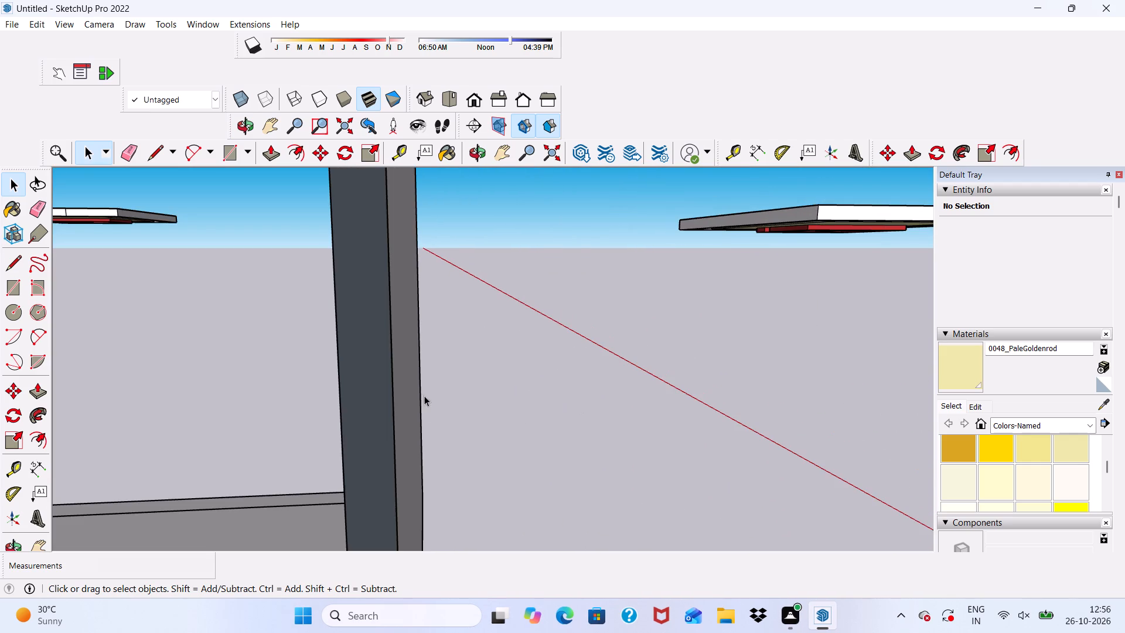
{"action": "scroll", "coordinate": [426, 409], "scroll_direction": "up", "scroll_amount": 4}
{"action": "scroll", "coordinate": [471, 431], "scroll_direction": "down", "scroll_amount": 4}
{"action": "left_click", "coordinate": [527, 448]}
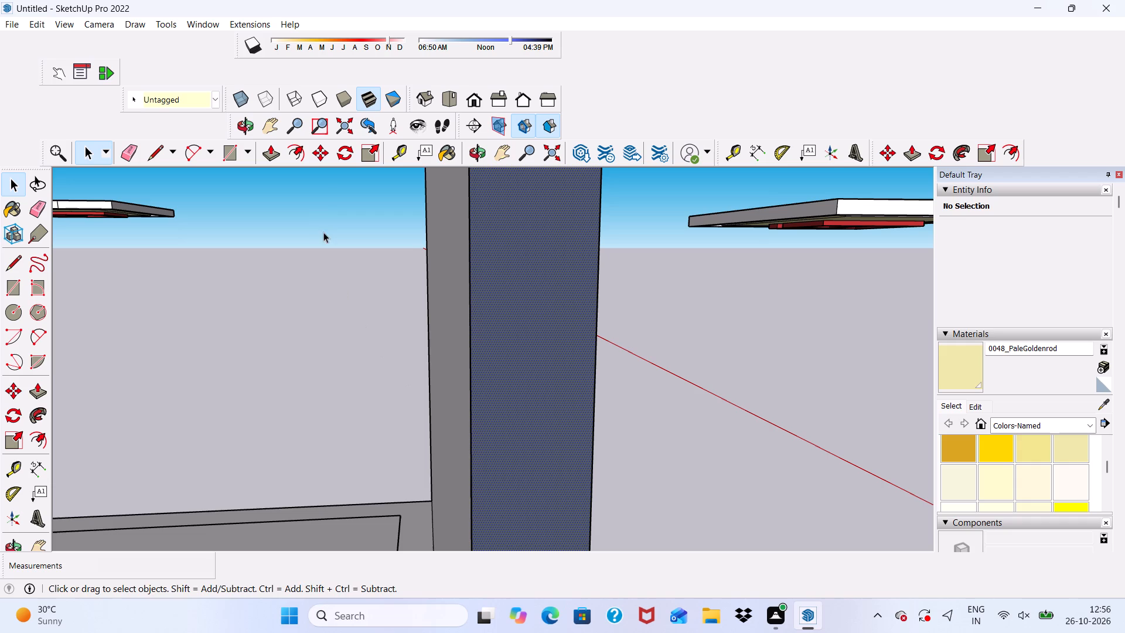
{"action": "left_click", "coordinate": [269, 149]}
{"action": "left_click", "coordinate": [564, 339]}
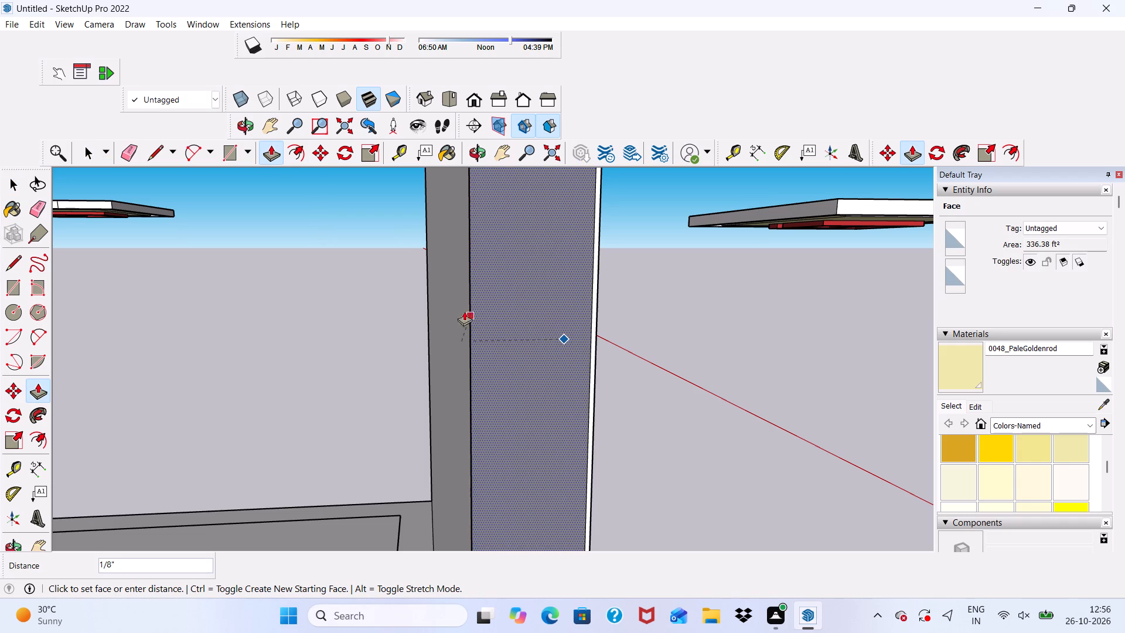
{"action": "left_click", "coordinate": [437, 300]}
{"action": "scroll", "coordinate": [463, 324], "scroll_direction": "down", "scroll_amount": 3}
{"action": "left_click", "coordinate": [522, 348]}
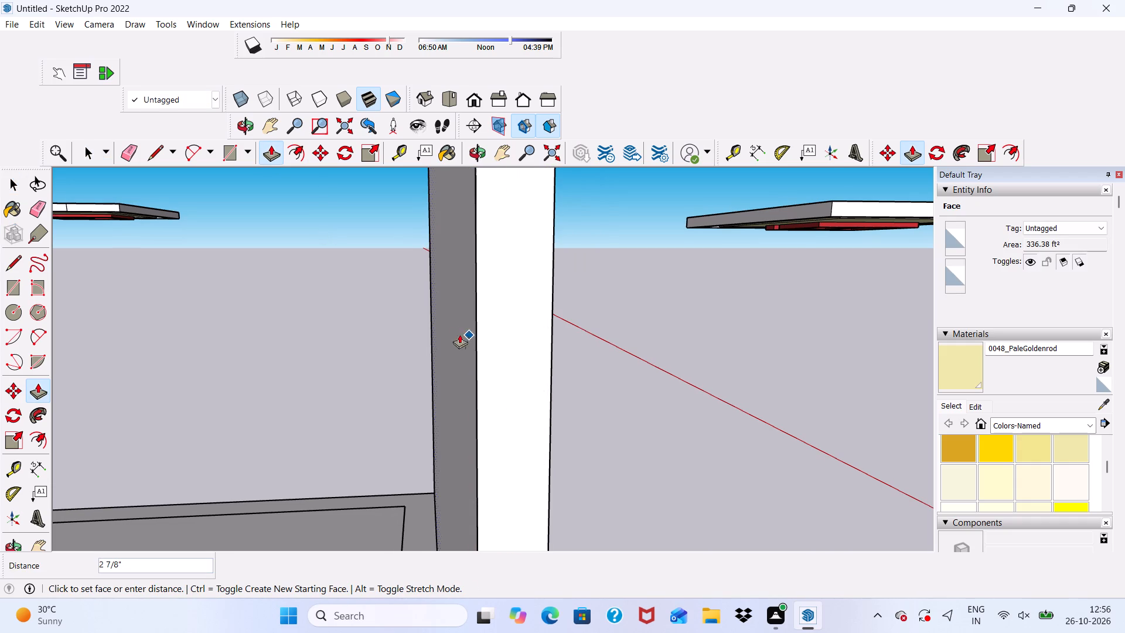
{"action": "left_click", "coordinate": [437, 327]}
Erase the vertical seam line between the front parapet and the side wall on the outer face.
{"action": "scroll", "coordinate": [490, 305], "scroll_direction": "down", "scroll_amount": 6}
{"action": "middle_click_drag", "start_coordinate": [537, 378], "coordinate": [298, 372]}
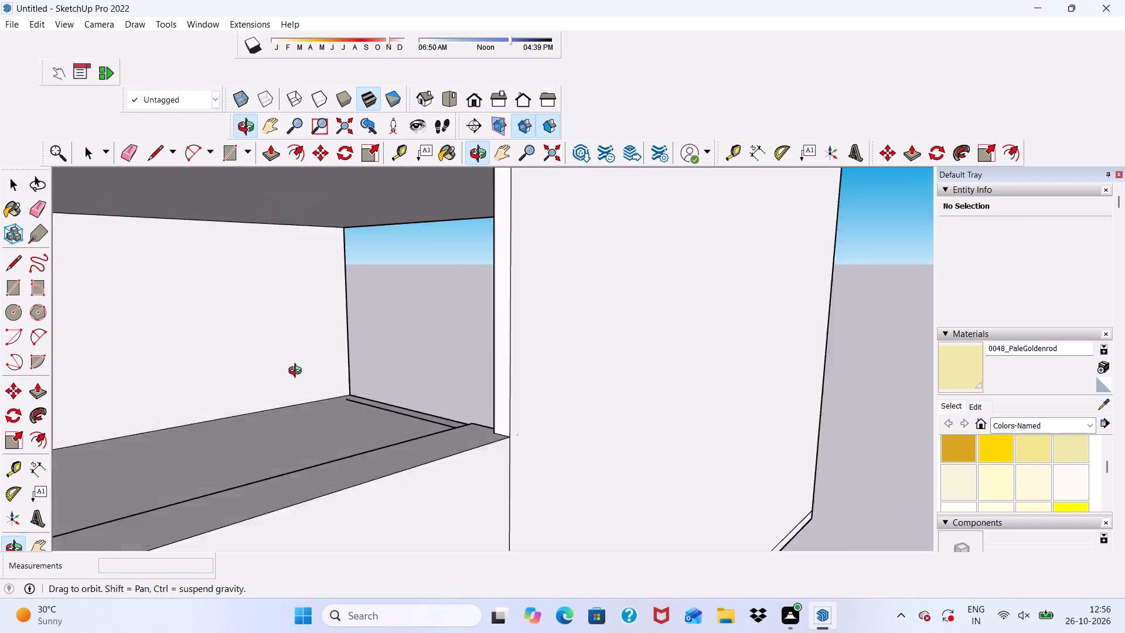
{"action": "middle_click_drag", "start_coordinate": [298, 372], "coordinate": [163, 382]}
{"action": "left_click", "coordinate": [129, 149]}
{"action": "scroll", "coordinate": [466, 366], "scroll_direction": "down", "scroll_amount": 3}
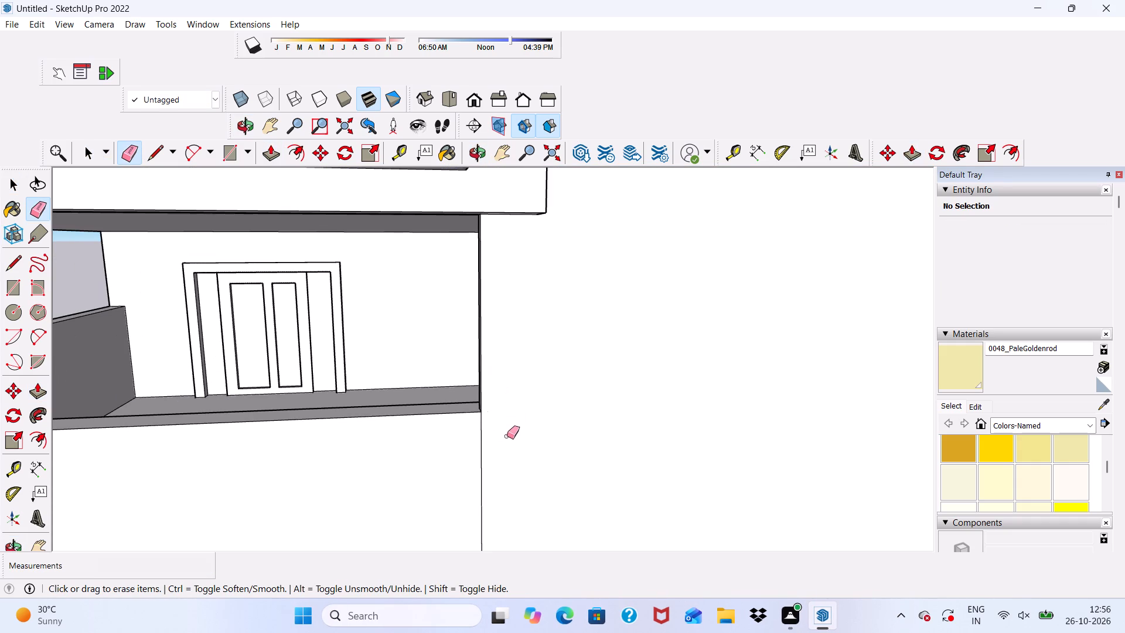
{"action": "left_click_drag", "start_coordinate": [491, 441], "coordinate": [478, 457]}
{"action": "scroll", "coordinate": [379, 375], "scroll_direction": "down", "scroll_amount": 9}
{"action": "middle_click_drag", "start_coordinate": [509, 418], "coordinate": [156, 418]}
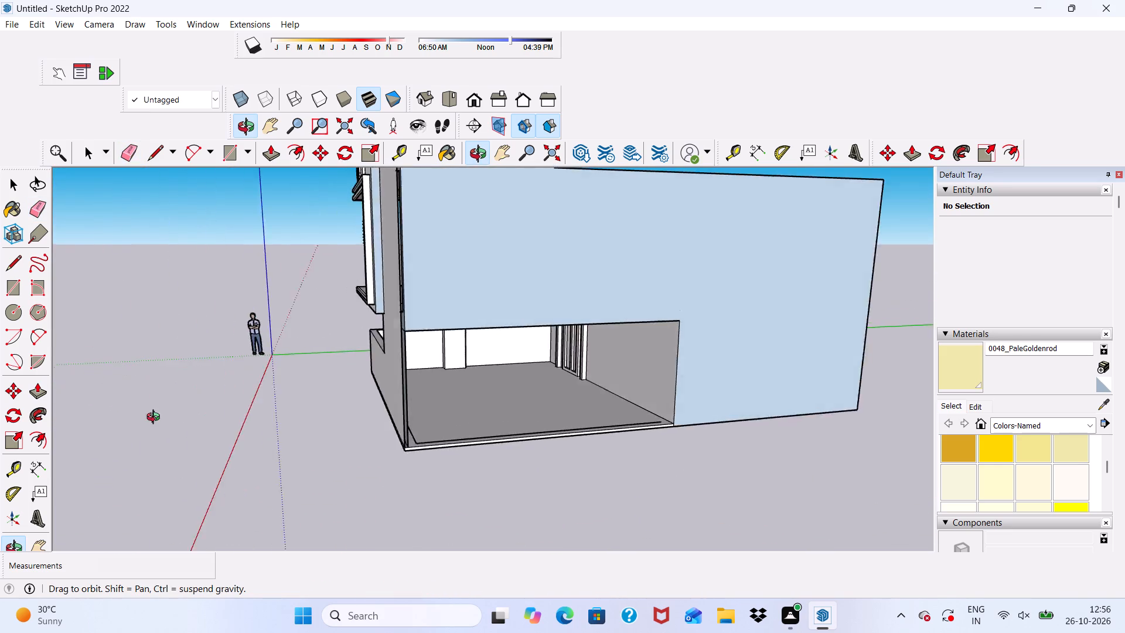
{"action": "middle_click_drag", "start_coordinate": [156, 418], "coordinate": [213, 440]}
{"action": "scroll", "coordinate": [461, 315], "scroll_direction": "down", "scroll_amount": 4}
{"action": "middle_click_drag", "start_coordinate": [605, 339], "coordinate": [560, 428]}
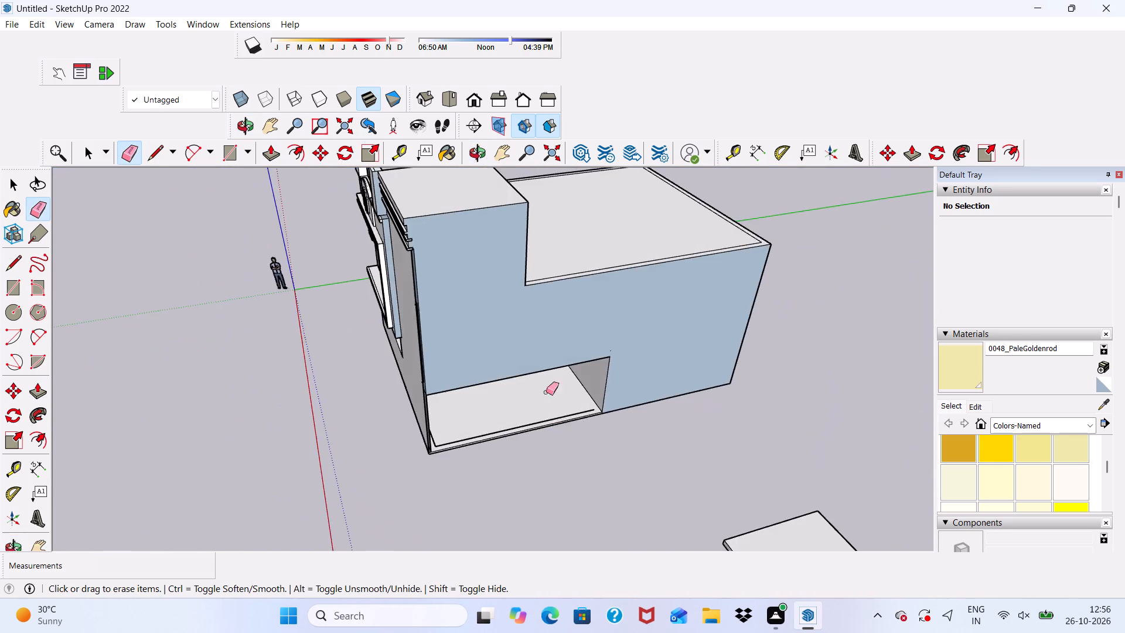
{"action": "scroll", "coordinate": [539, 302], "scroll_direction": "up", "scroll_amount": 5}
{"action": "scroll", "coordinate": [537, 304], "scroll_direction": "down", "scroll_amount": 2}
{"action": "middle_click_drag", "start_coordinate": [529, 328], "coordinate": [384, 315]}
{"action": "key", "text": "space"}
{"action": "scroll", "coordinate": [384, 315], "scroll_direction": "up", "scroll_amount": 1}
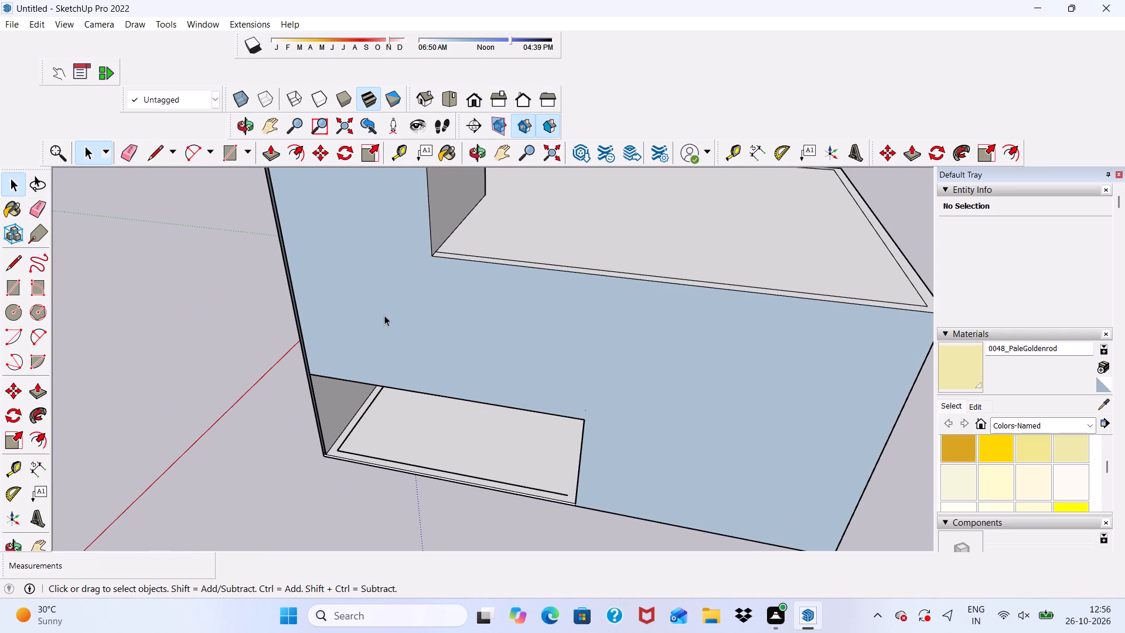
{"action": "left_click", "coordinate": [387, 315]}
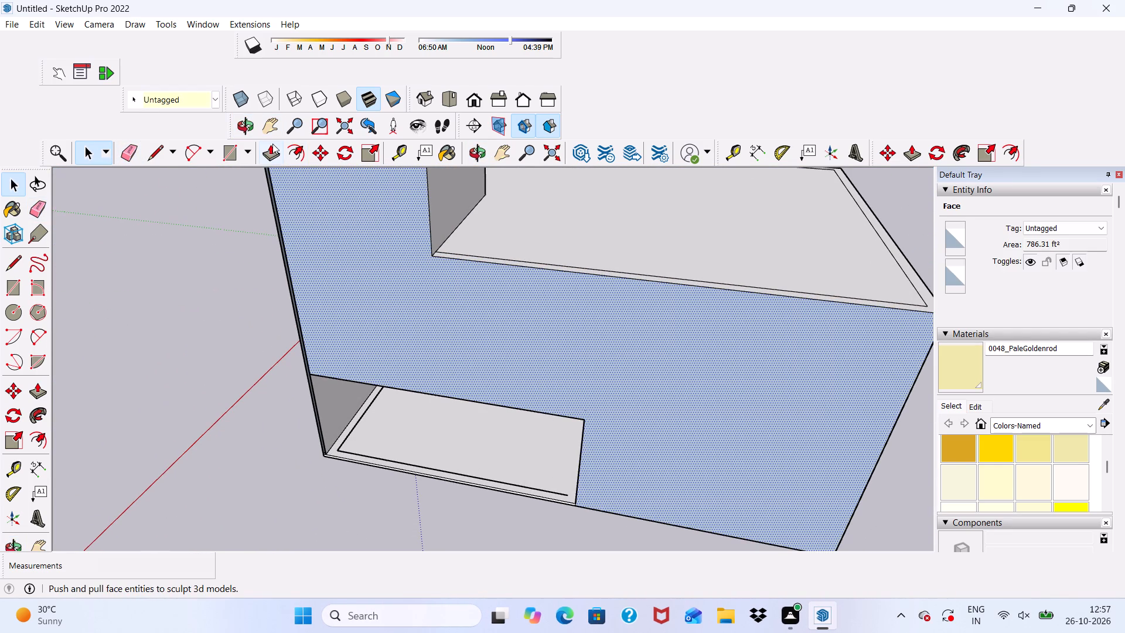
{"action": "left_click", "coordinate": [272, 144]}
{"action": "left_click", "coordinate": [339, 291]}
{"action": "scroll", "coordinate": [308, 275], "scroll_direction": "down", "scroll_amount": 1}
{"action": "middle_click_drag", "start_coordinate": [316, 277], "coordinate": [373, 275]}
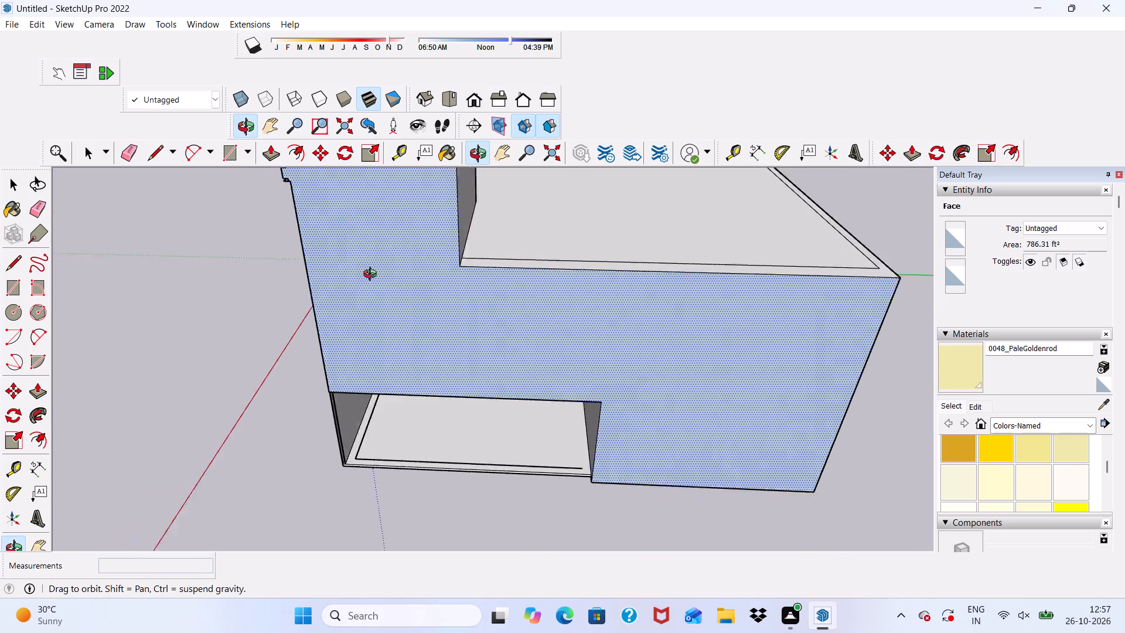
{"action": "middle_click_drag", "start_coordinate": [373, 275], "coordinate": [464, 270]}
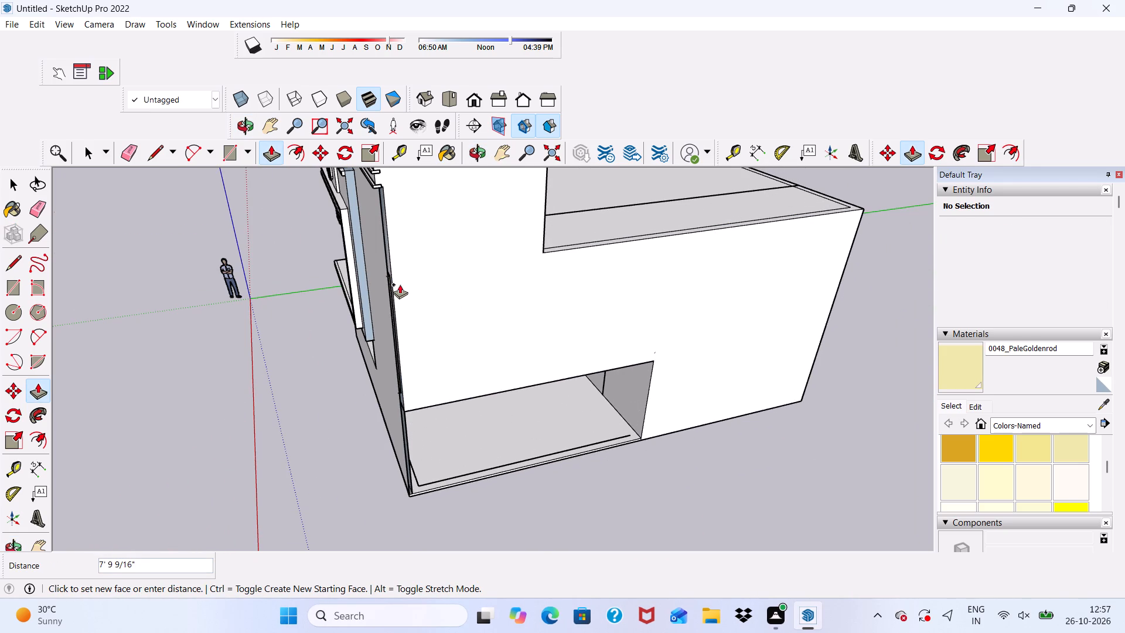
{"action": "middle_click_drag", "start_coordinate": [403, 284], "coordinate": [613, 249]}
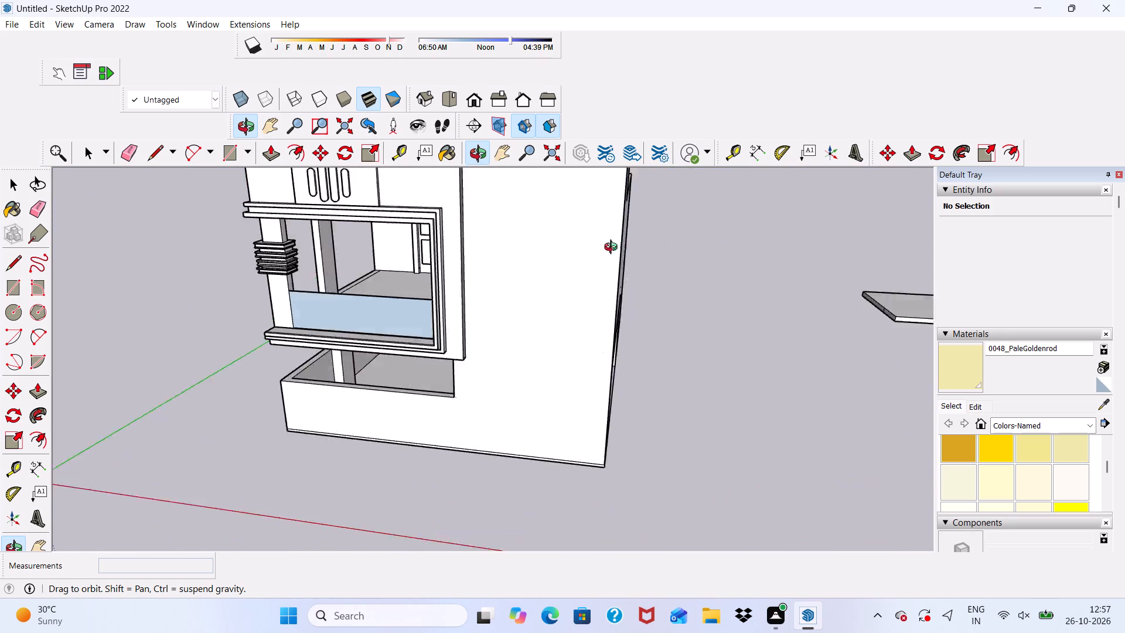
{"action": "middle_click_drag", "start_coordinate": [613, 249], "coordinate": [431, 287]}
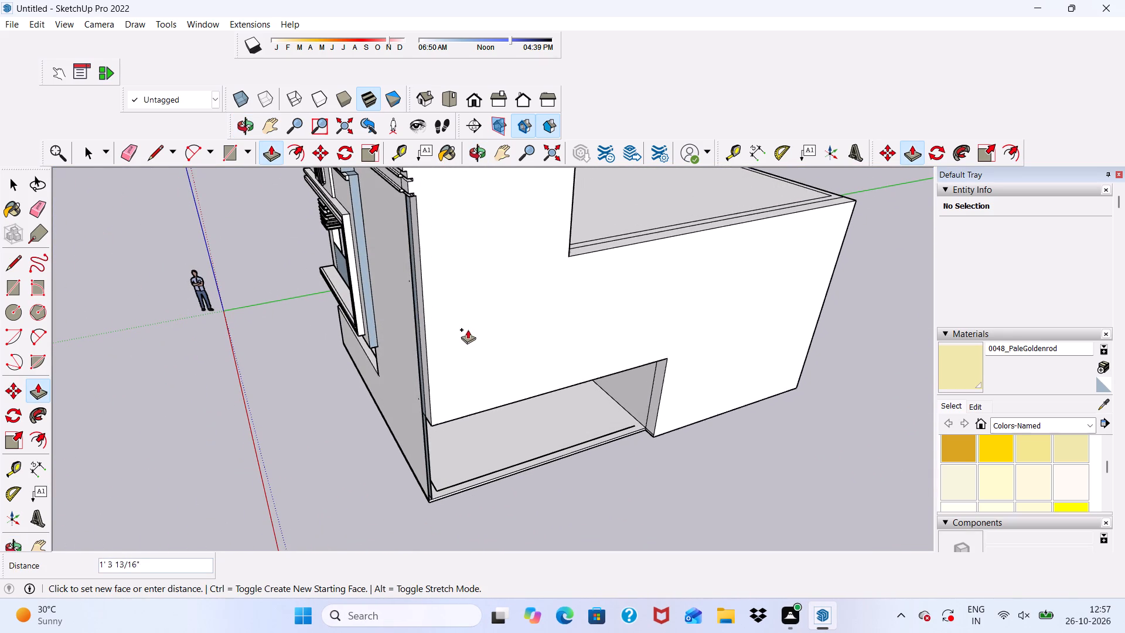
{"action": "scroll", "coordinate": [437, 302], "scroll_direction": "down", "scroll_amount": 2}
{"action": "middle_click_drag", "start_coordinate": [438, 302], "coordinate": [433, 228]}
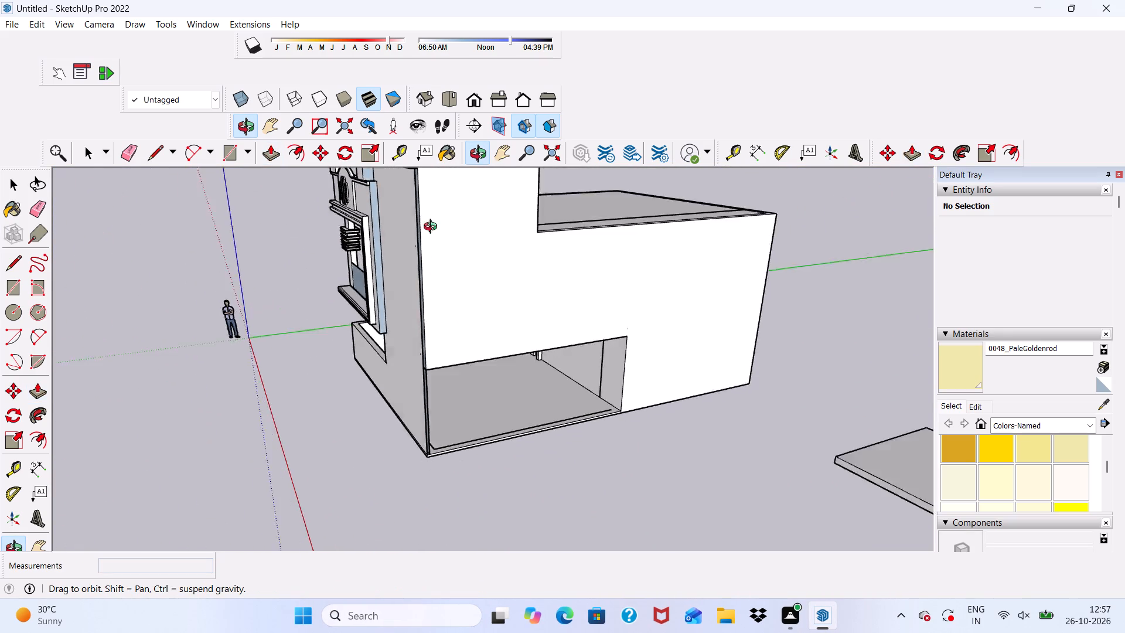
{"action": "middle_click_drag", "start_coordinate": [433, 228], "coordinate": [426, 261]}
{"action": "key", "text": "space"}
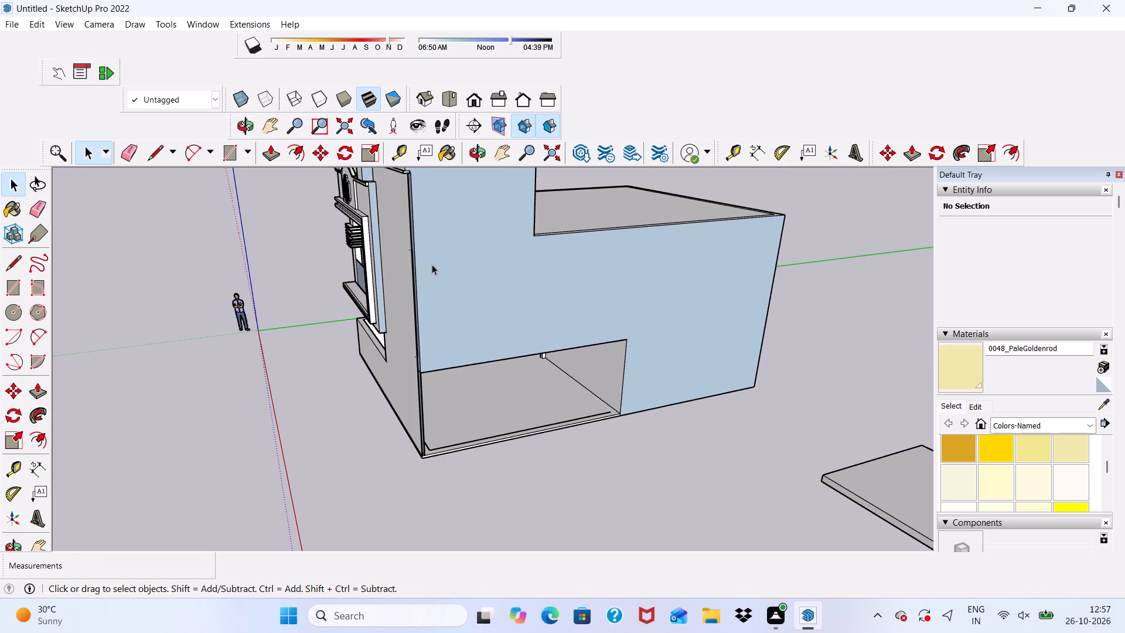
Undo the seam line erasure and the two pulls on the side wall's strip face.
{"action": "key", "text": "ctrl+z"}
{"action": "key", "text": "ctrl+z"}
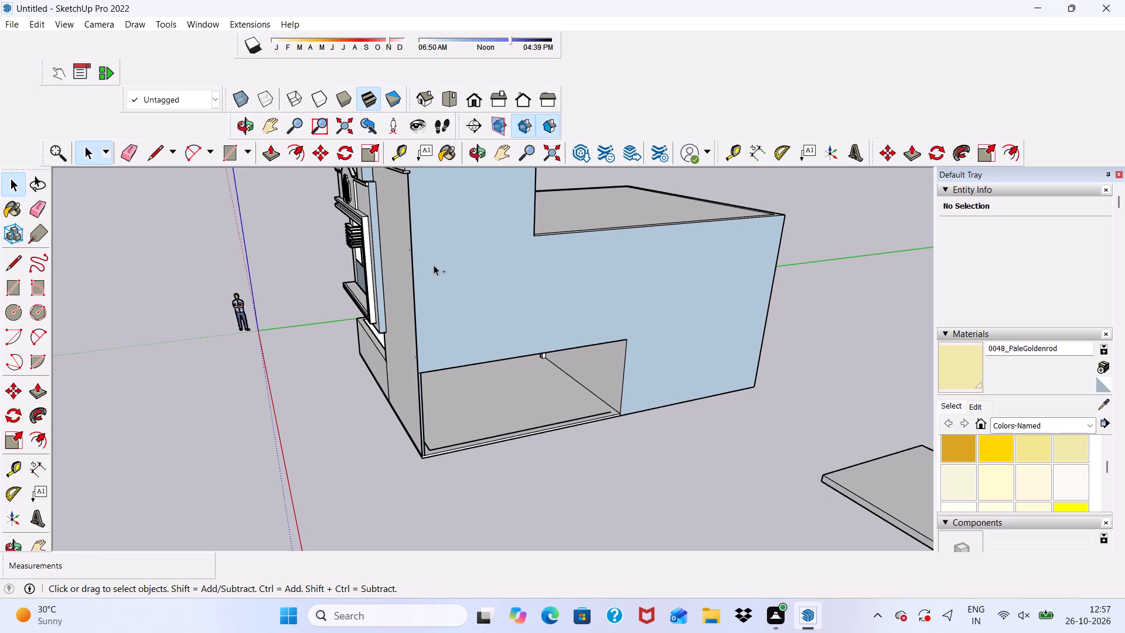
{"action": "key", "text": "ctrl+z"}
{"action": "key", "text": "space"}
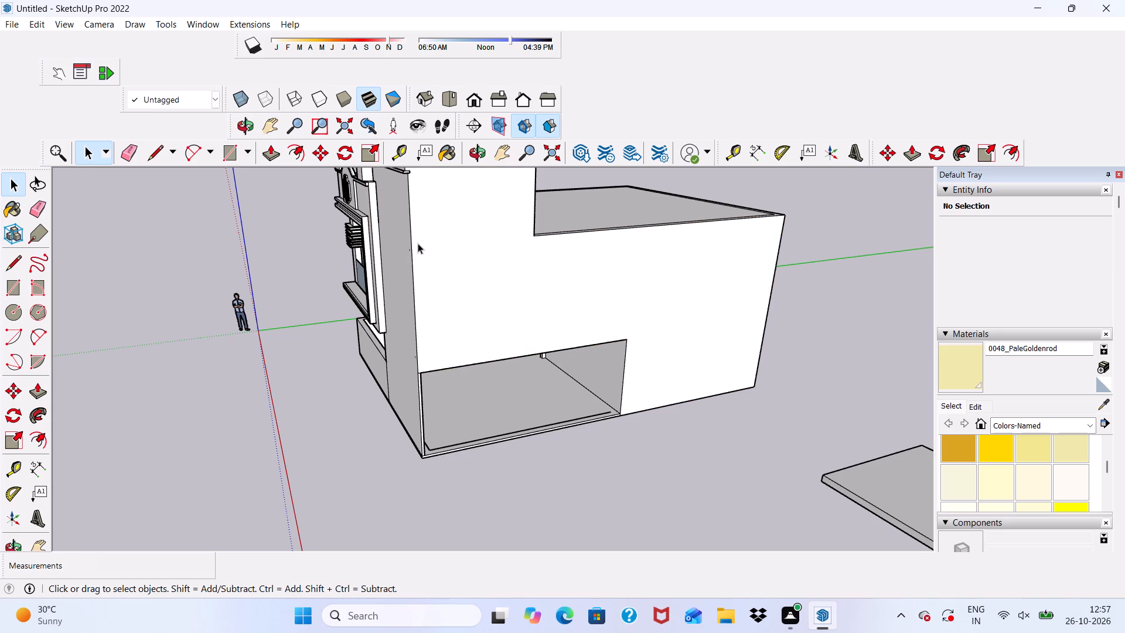
Push/Pull the blue strip face at the side wall's edge of the front porch opening by 3".
{"action": "scroll", "coordinate": [419, 259], "scroll_direction": "down", "scroll_amount": 4}
{"action": "scroll", "coordinate": [432, 332], "scroll_direction": "up", "scroll_amount": 6}
{"action": "middle_click", "coordinate": [432, 332]}
{"action": "scroll", "coordinate": [393, 324], "scroll_direction": "down", "scroll_amount": 1}
{"action": "middle_click_drag", "start_coordinate": [400, 328], "coordinate": [671, 312]}
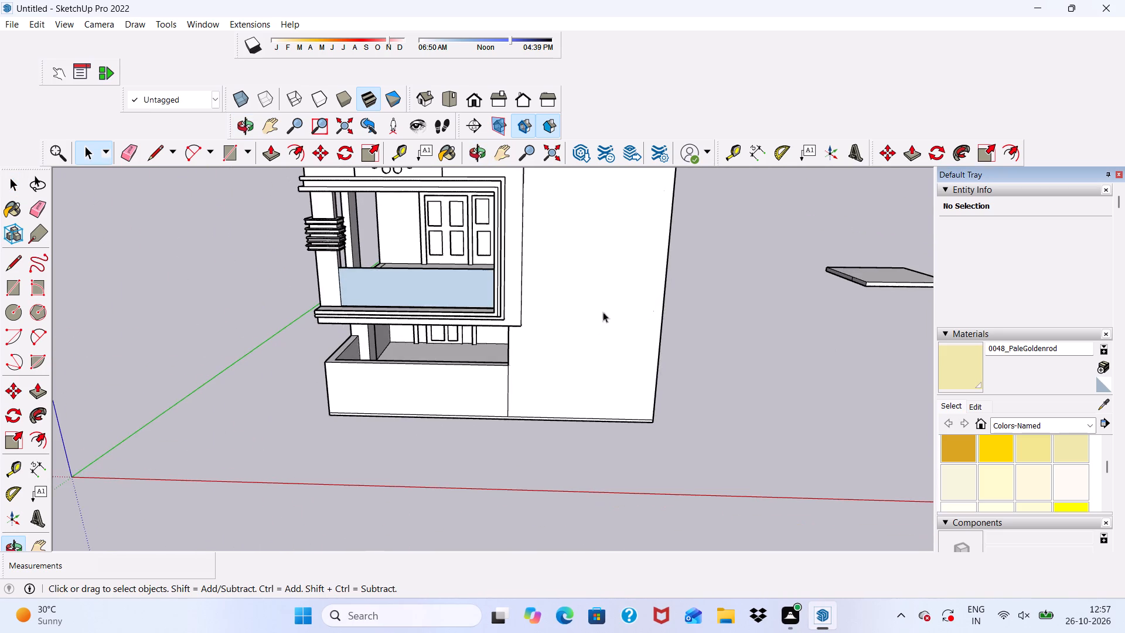
{"action": "scroll", "coordinate": [370, 342], "scroll_direction": "up", "scroll_amount": 3}
{"action": "scroll", "coordinate": [370, 348], "scroll_direction": "down", "scroll_amount": 4}
{"action": "middle_click_drag", "start_coordinate": [368, 392], "coordinate": [619, 358]}
{"action": "scroll", "coordinate": [619, 358], "scroll_direction": "up", "scroll_amount": 6}
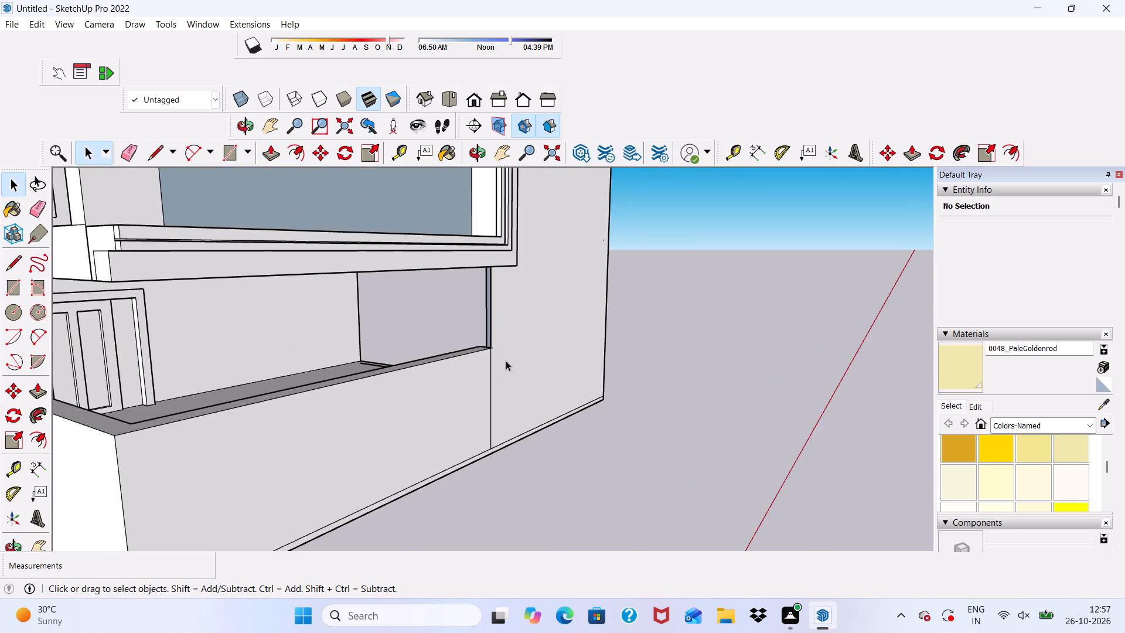
{"action": "scroll", "coordinate": [506, 360], "scroll_direction": "up", "scroll_amount": 4}
{"action": "middle_click_drag", "start_coordinate": [490, 341], "coordinate": [546, 352]}
{"action": "scroll", "coordinate": [532, 295], "scroll_direction": "up", "scroll_amount": 15}
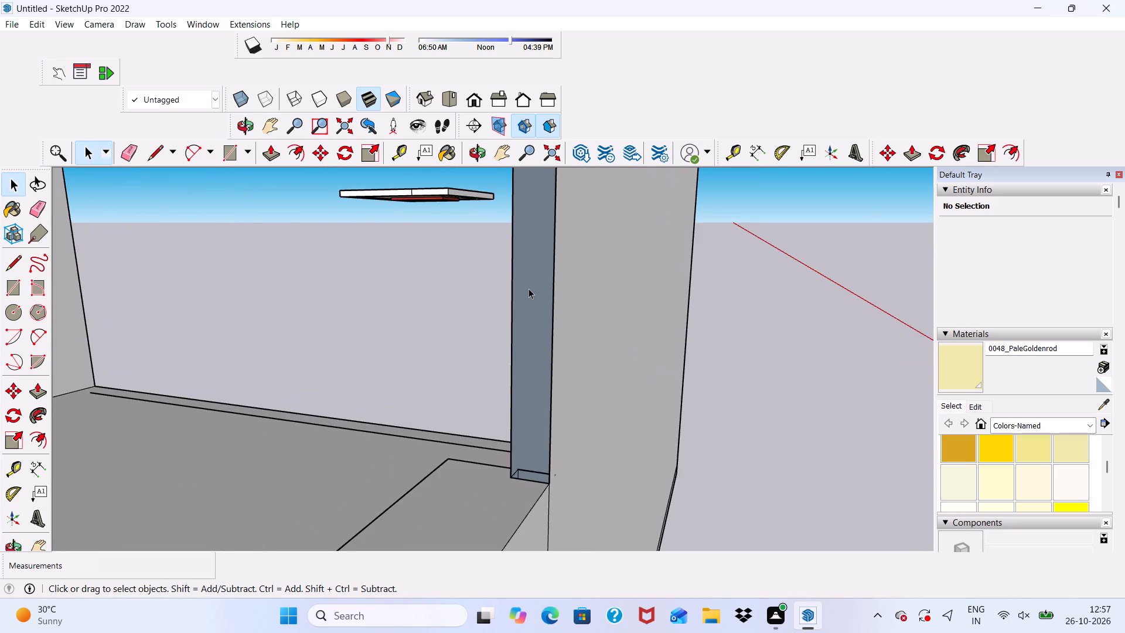
{"action": "left_click", "coordinate": [529, 288]}
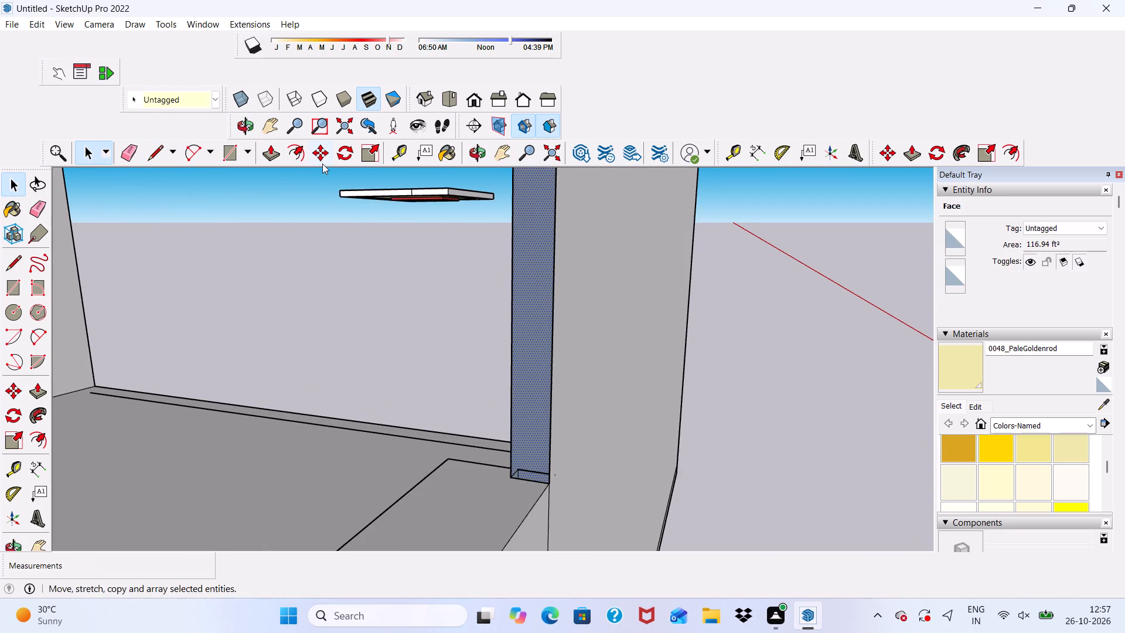
{"action": "left_click", "coordinate": [270, 146]}
{"action": "scroll", "coordinate": [553, 304], "scroll_direction": "up", "scroll_amount": 1}
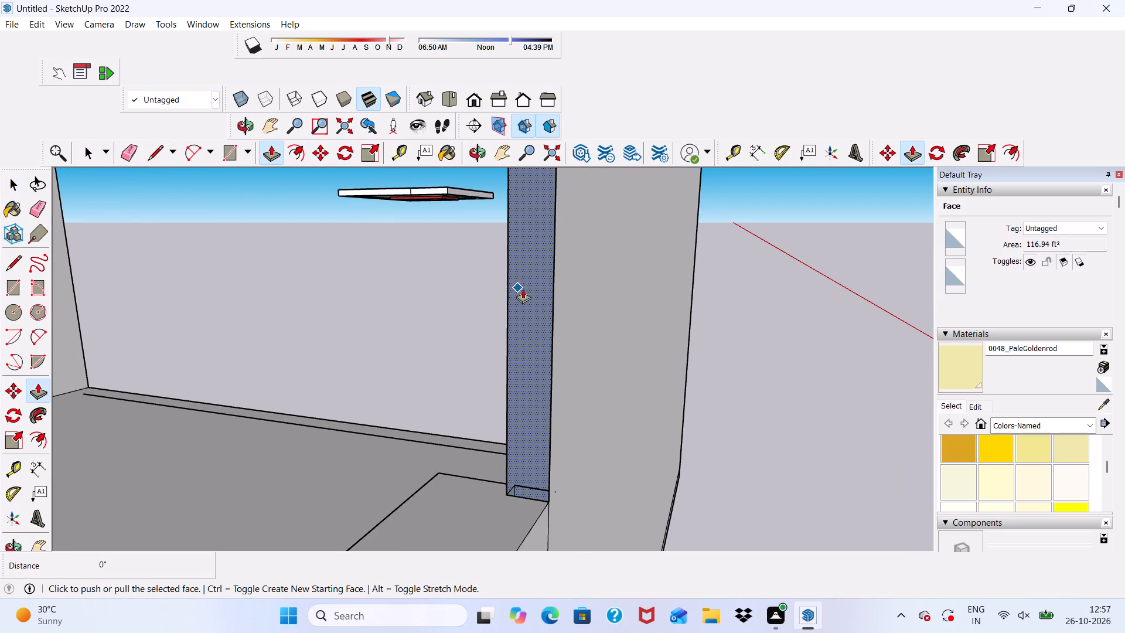
{"action": "left_click", "coordinate": [523, 289]}
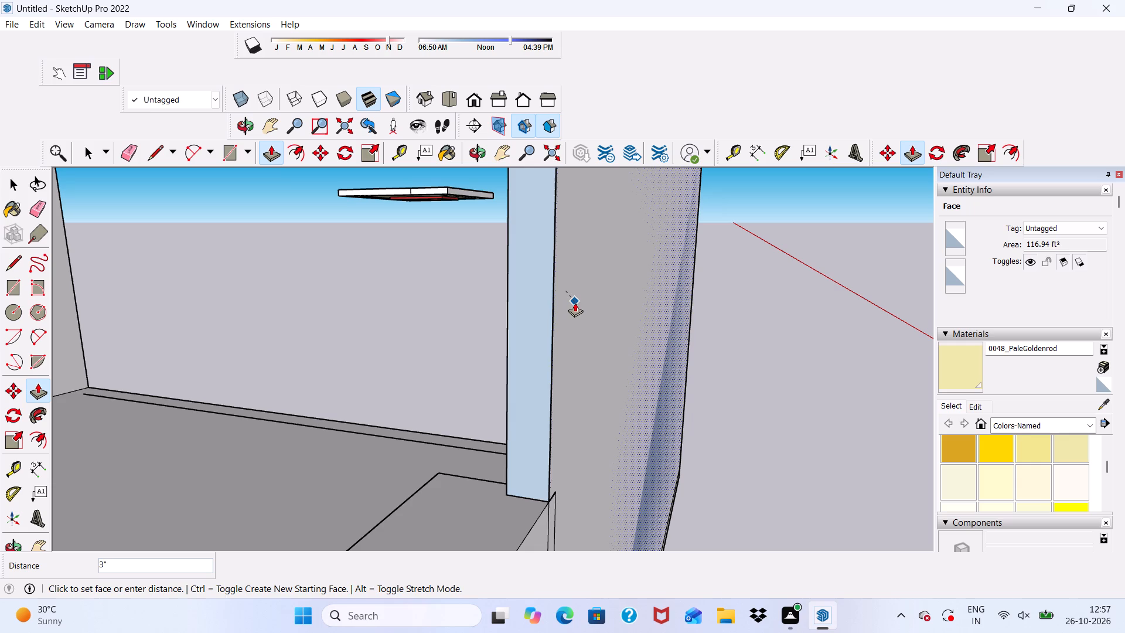
{"action": "left_click", "coordinate": [578, 304]}
Erase the leftover vertical edges and short top edge where the front parapet's outer face meets the side wall.
{"action": "scroll", "coordinate": [578, 318], "scroll_direction": "down", "scroll_amount": 2}
{"action": "middle_click_drag", "start_coordinate": [582, 328], "coordinate": [483, 311]}
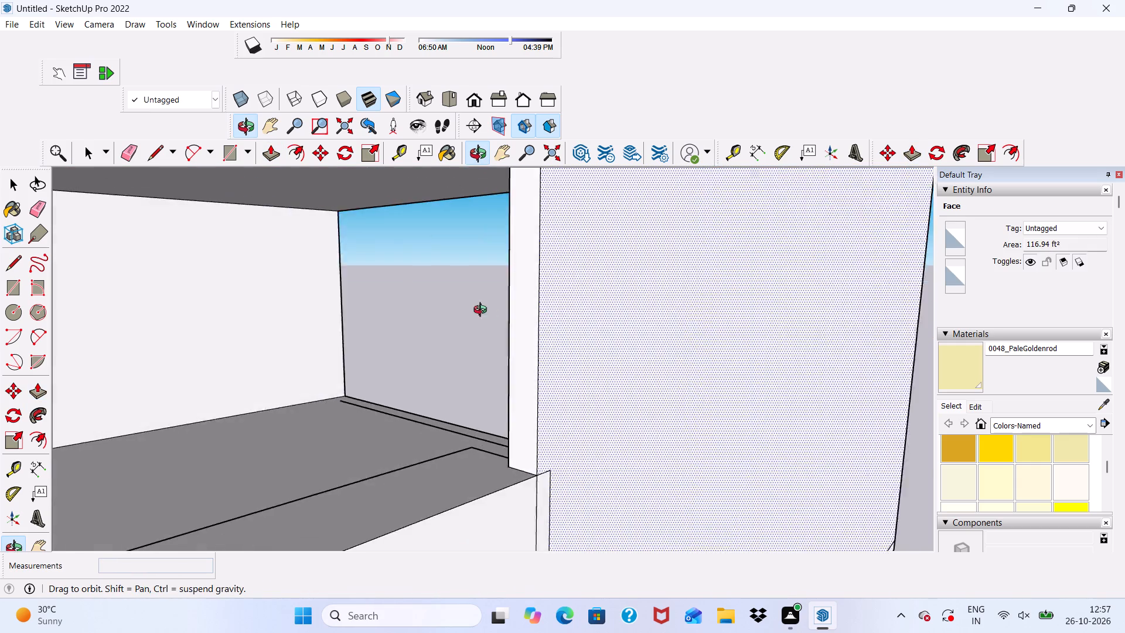
{"action": "middle_click_drag", "start_coordinate": [483, 311], "coordinate": [449, 311]}
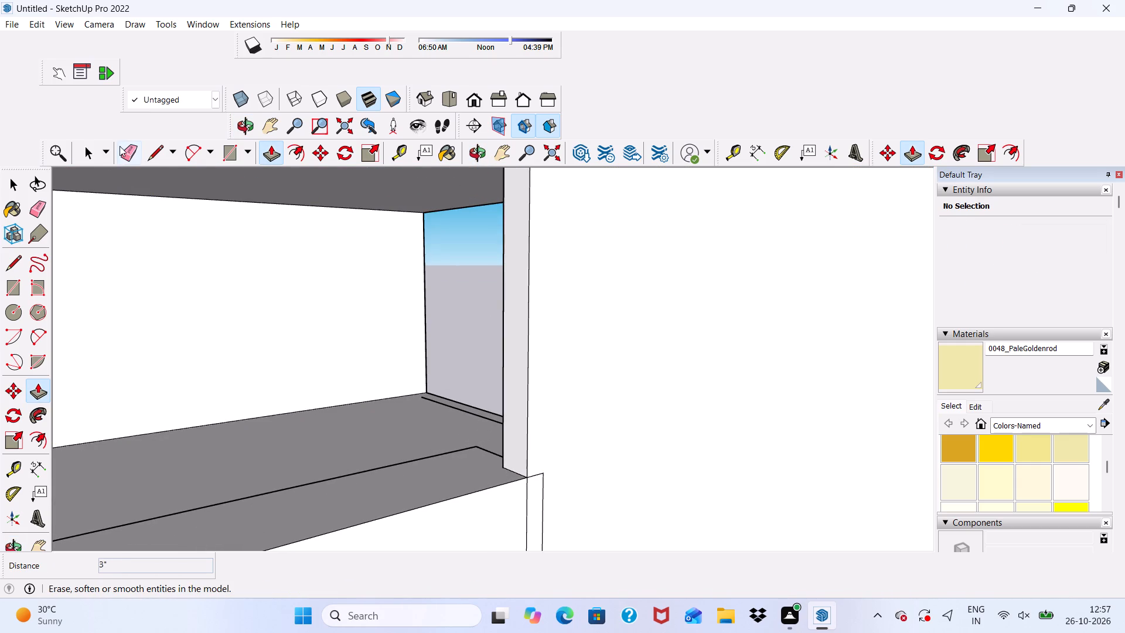
{"action": "left_click", "coordinate": [126, 147]}
{"action": "scroll", "coordinate": [535, 481], "scroll_direction": "up", "scroll_amount": 1}
{"action": "left_click_drag", "start_coordinate": [544, 475], "coordinate": [534, 489]}
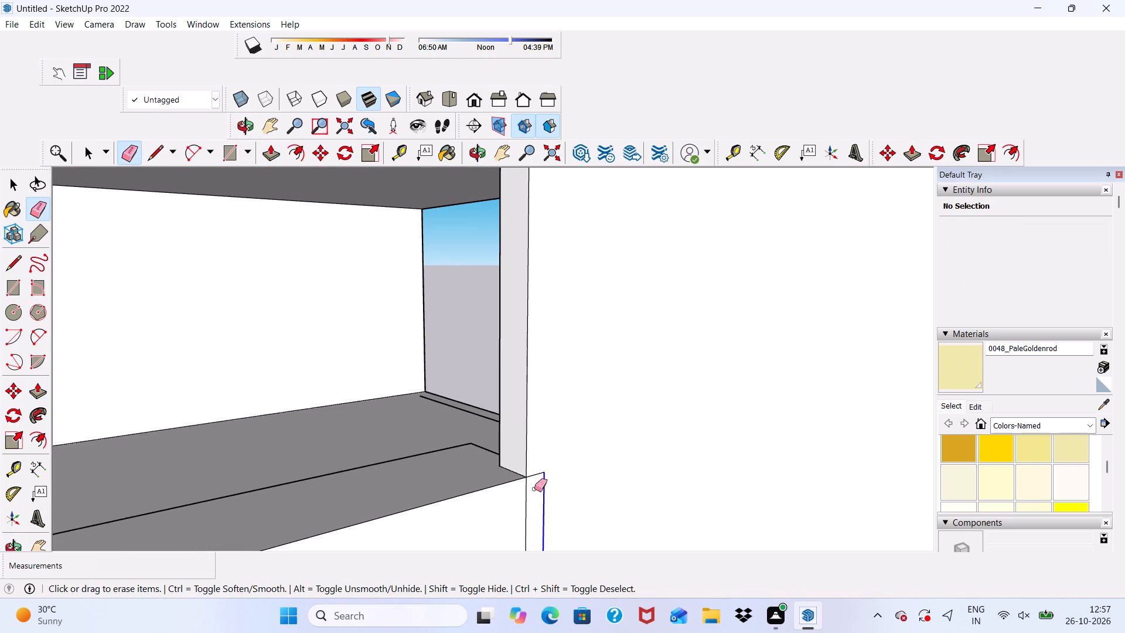
{"action": "left_click_drag", "start_coordinate": [534, 489], "coordinate": [526, 511]}
{"action": "left_click_drag", "start_coordinate": [540, 471], "coordinate": [540, 499]}
{"action": "scroll", "coordinate": [527, 459], "scroll_direction": "down", "scroll_amount": 7}
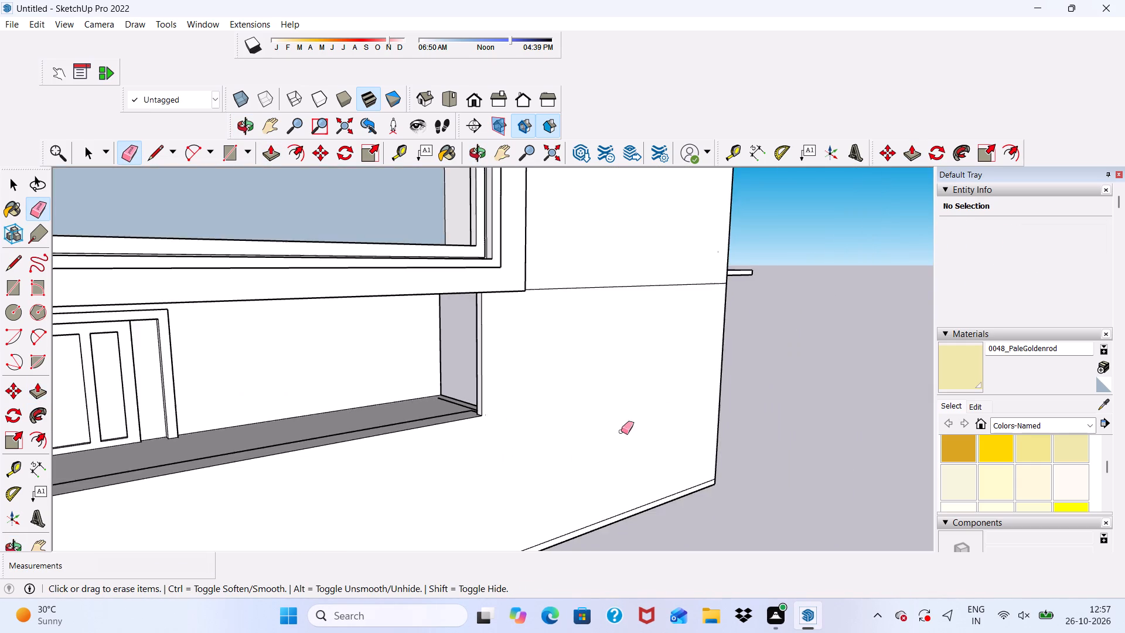
Draw a 9" line extending the floor's inner border line to the side wall at the rear opening.
{"action": "scroll", "coordinate": [621, 431], "scroll_direction": "down", "scroll_amount": 5}
{"action": "middle_click_drag", "start_coordinate": [633, 396], "coordinate": [25, 430]}
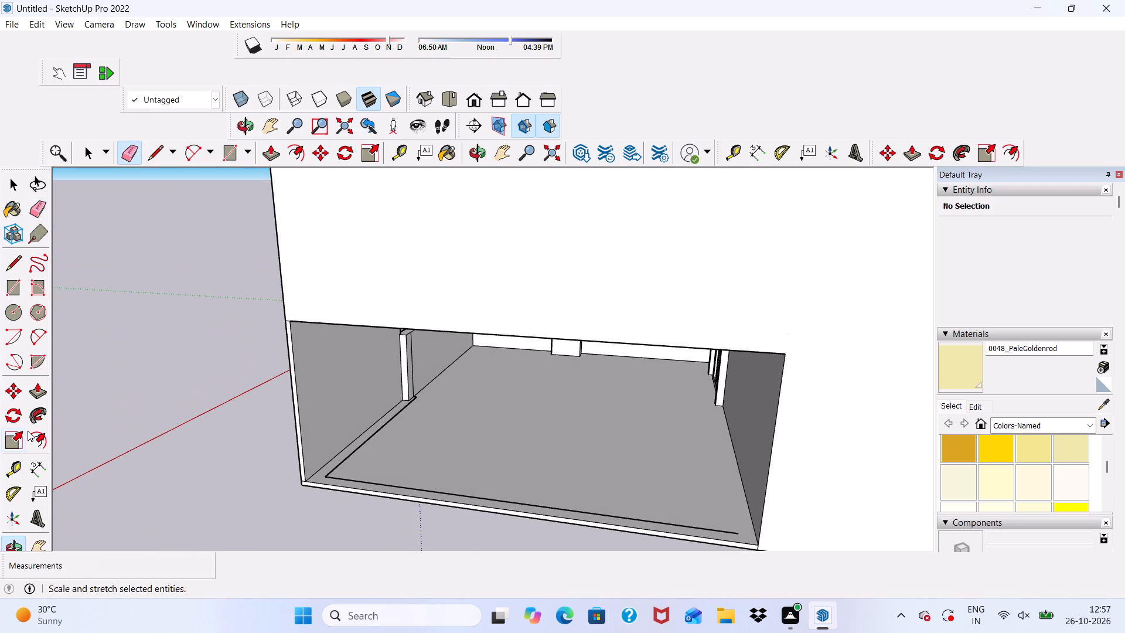
{"action": "middle_click_drag", "start_coordinate": [42, 431], "coordinate": [189, 415]}
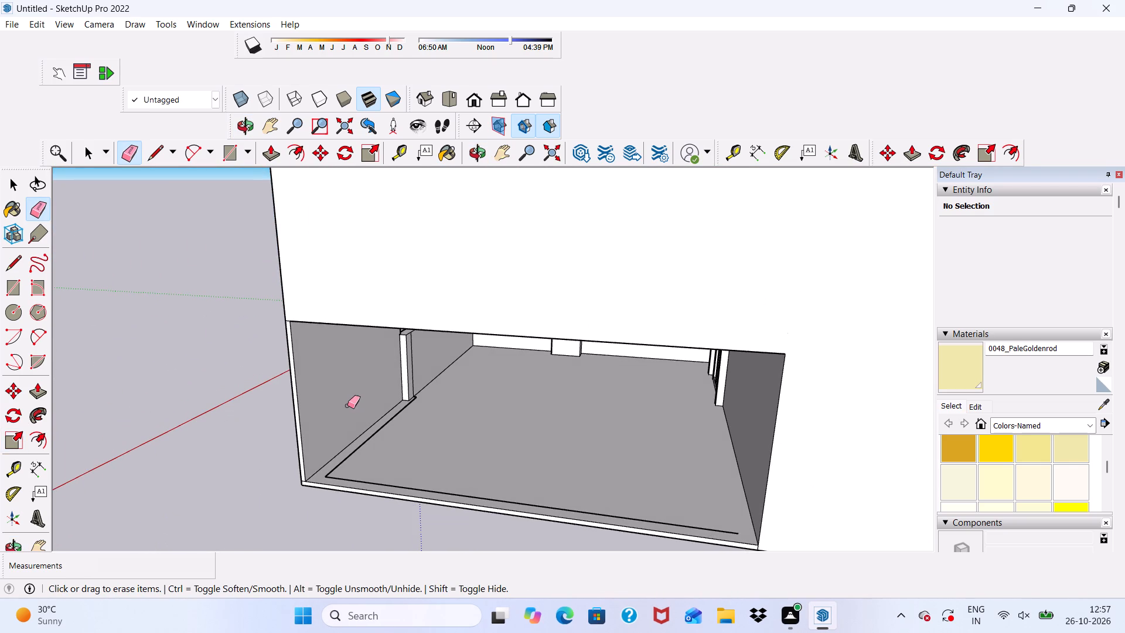
{"action": "key", "text": "space"}
{"action": "scroll", "coordinate": [353, 482], "scroll_direction": "up", "scroll_amount": 2}
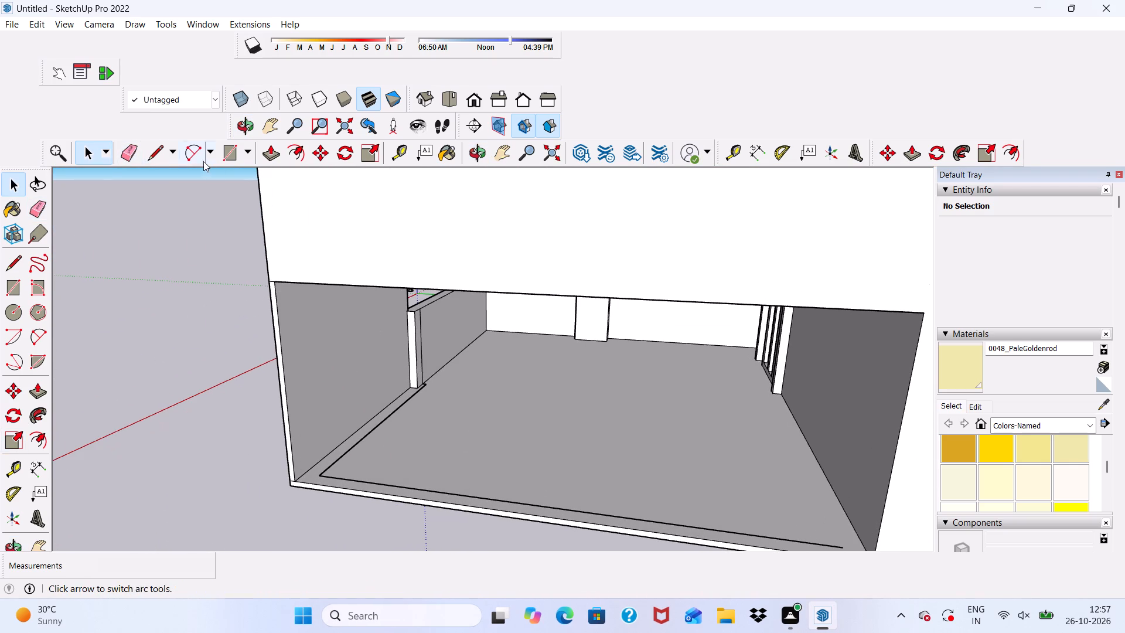
{"action": "left_click", "coordinate": [149, 152]}
{"action": "scroll", "coordinate": [371, 309], "scroll_direction": "down", "scroll_amount": 4}
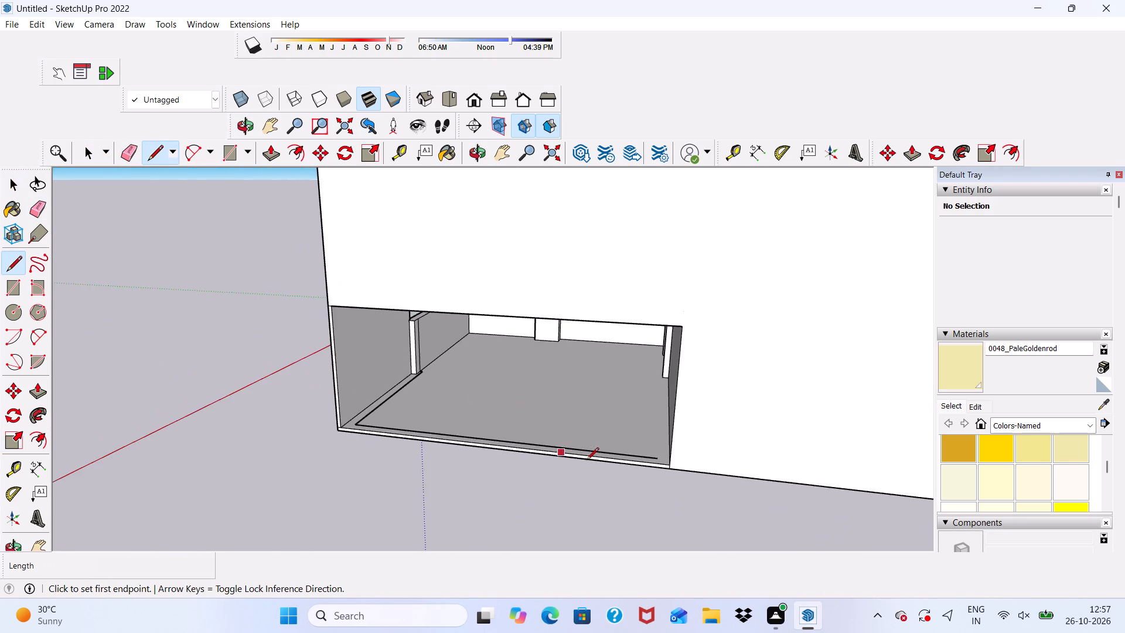
{"action": "scroll", "coordinate": [721, 484], "scroll_direction": "up", "scroll_amount": 5}
{"action": "scroll", "coordinate": [625, 447], "scroll_direction": "down", "scroll_amount": 1}
{"action": "middle_click_drag", "start_coordinate": [611, 450], "coordinate": [636, 462]}
{"action": "scroll", "coordinate": [636, 462], "scroll_direction": "up", "scroll_amount": 8}
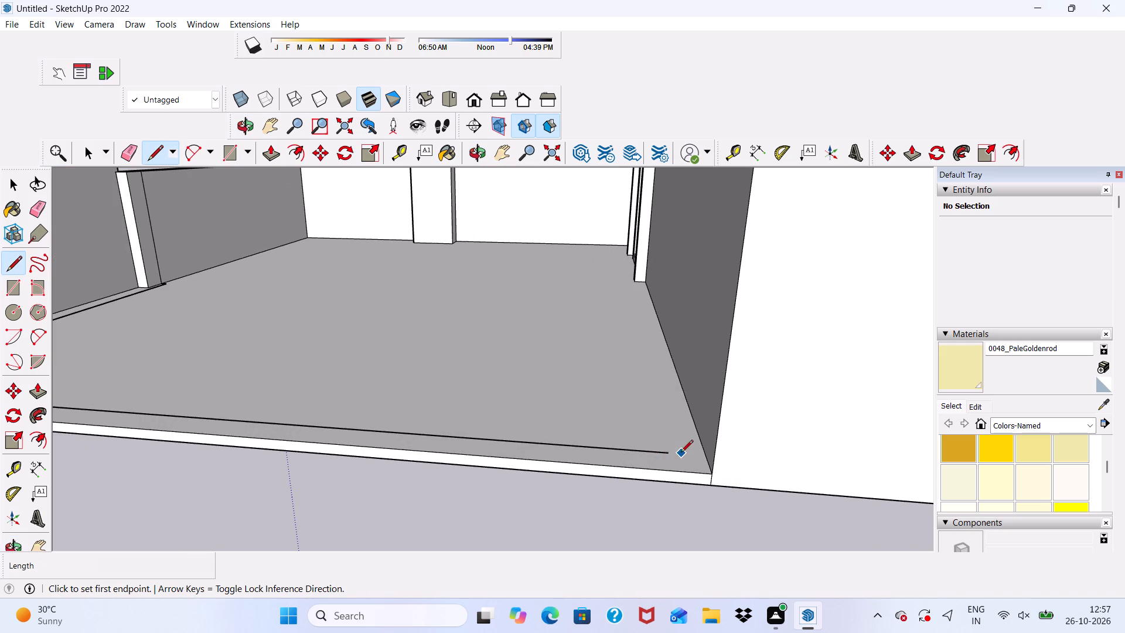
{"action": "left_click", "coordinate": [671, 453]}
{"action": "left_click", "coordinate": [707, 457]}
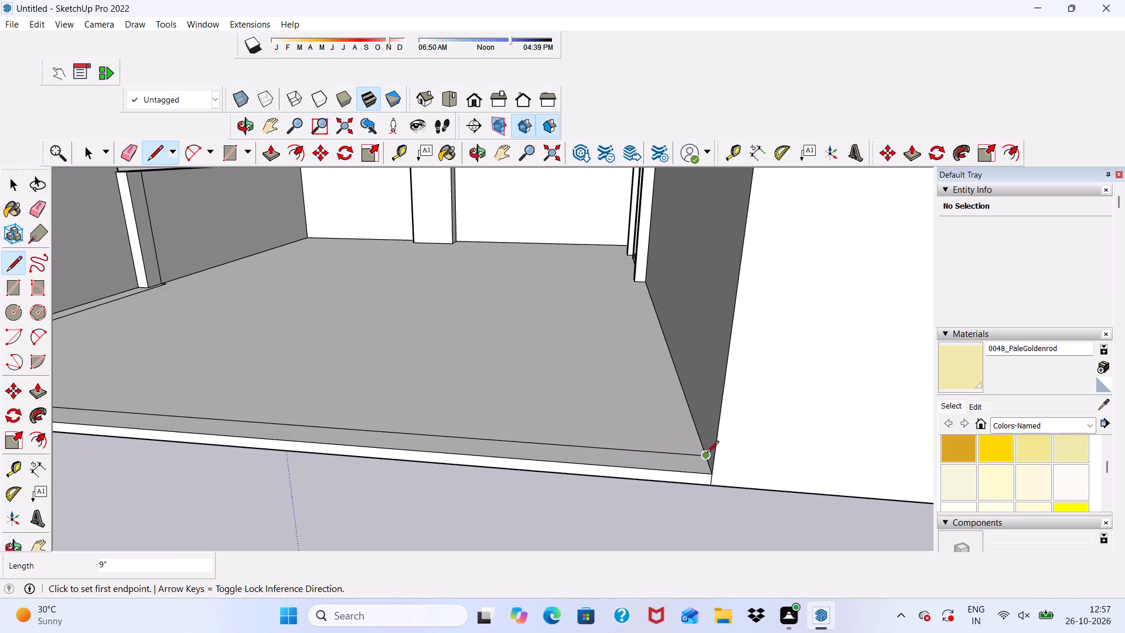
{"action": "key", "text": "space"}
Push/Pull the narrow floor strip along the rear opening's edge up by 5'.
{"action": "scroll", "coordinate": [525, 442], "scroll_direction": "up", "scroll_amount": 3}
{"action": "left_click", "coordinate": [520, 450]}
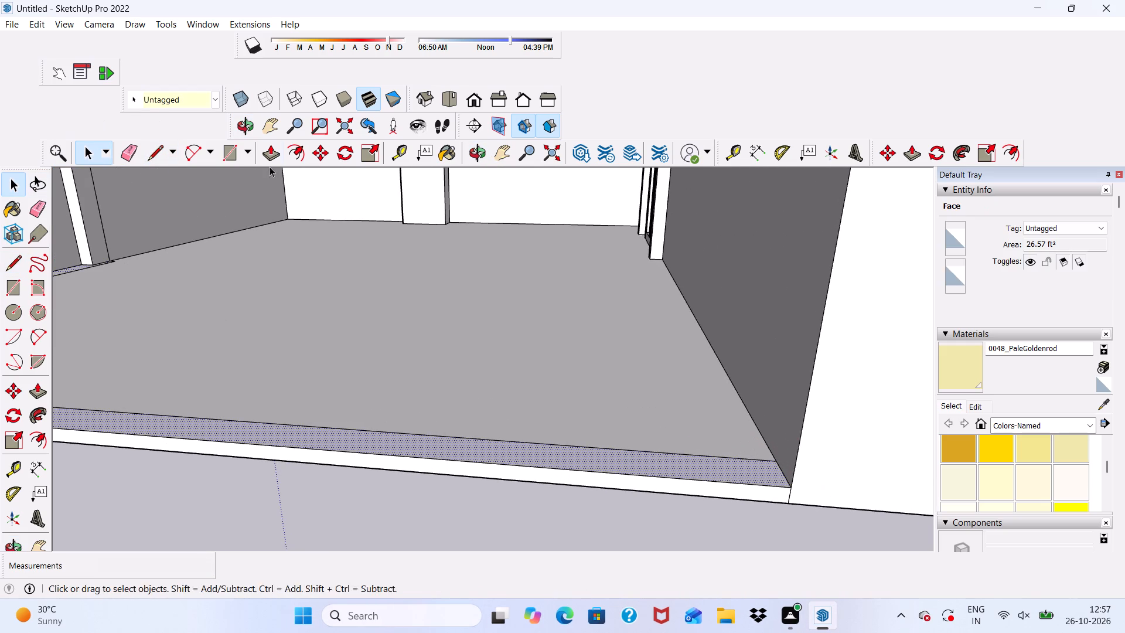
{"action": "left_click", "coordinate": [276, 152]}
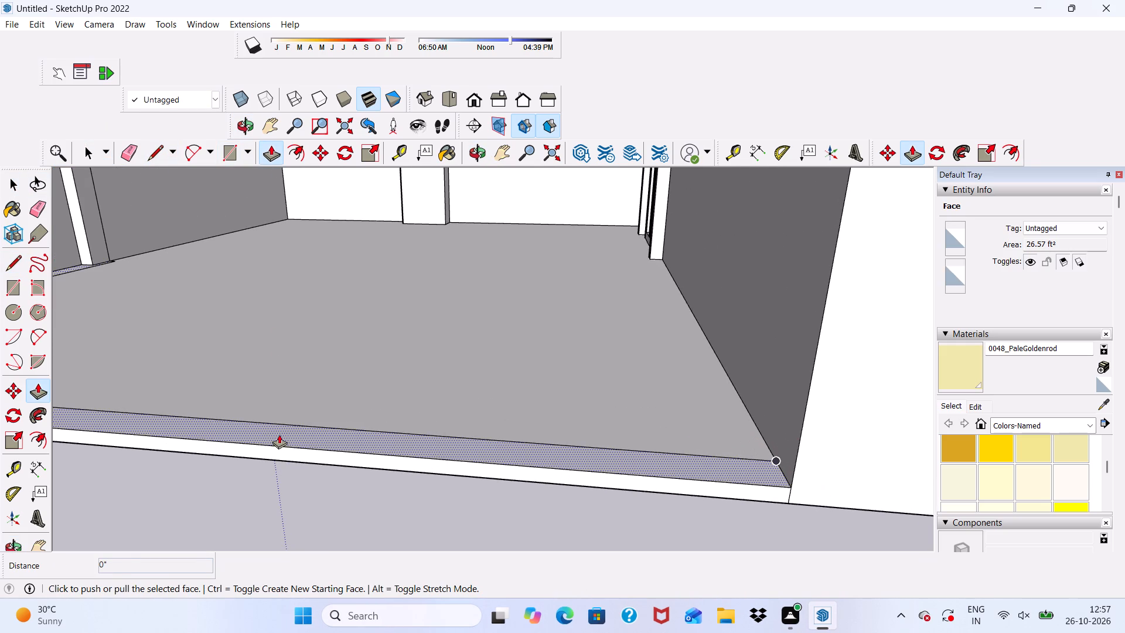
{"action": "left_click", "coordinate": [279, 434]}
{"action": "type", "text": "5'"}
{"action": "key", "text": "Return"}
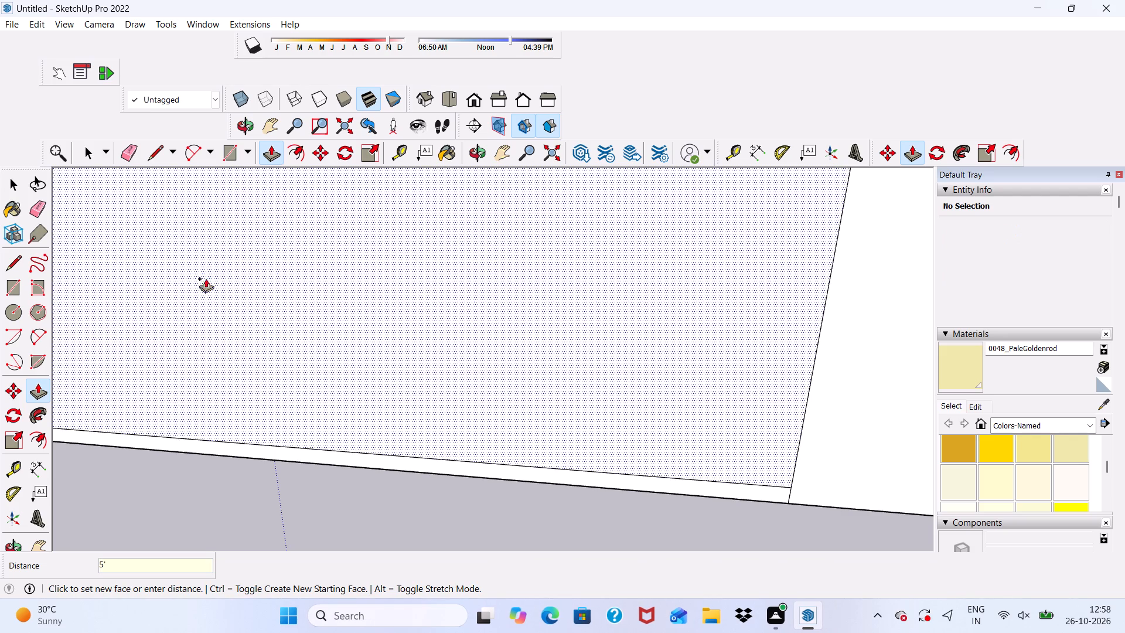
Erase the horizontal seam line along the base of the rear parapet's outer face.
{"action": "left_click", "coordinate": [137, 145]}
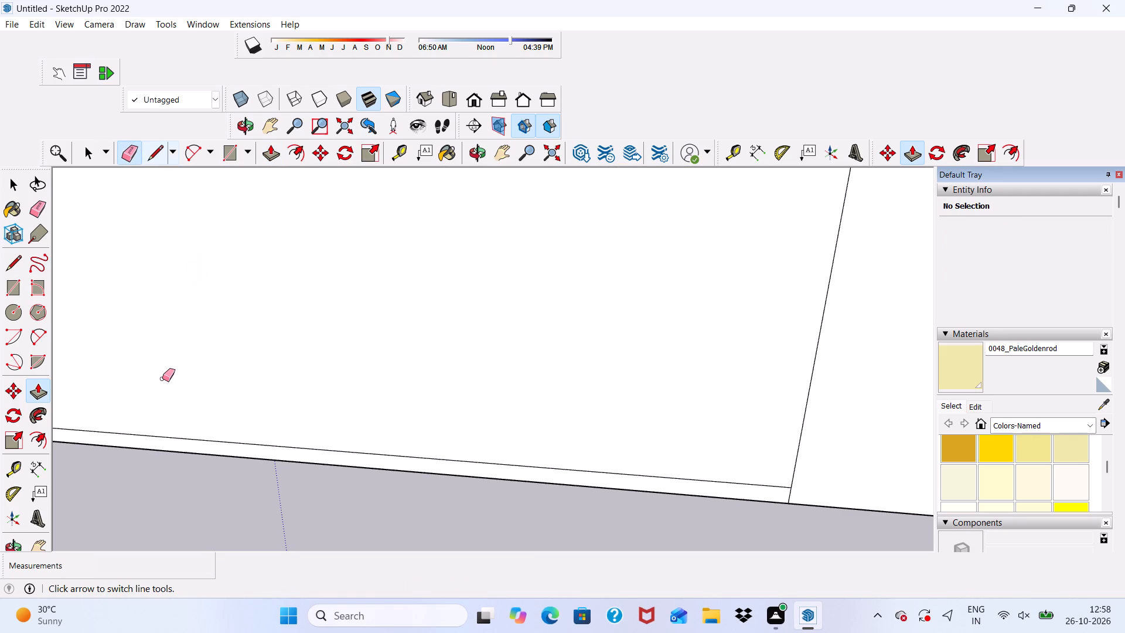
{"action": "left_click_drag", "start_coordinate": [165, 441], "coordinate": [173, 431]}
Erase the three vertical seam lines on the side parapet's outer face, including the two below the column.
{"action": "scroll", "coordinate": [171, 424], "scroll_direction": "down", "scroll_amount": 15}
{"action": "middle_click_drag", "start_coordinate": [308, 349], "coordinate": [605, 274]}
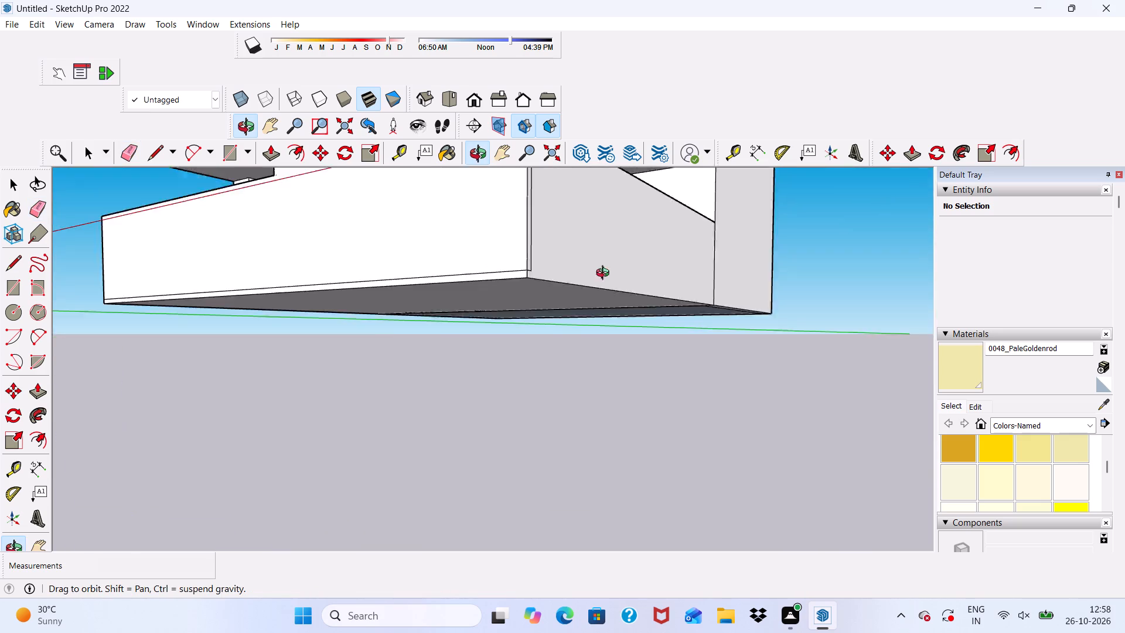
{"action": "middle_click_drag", "start_coordinate": [605, 274], "coordinate": [620, 274]}
{"action": "scroll", "coordinate": [565, 301], "scroll_direction": "down", "scroll_amount": 4}
{"action": "middle_click_drag", "start_coordinate": [419, 335], "coordinate": [760, 426]}
{"action": "middle_click_drag", "start_coordinate": [485, 387], "coordinate": [349, 327]}
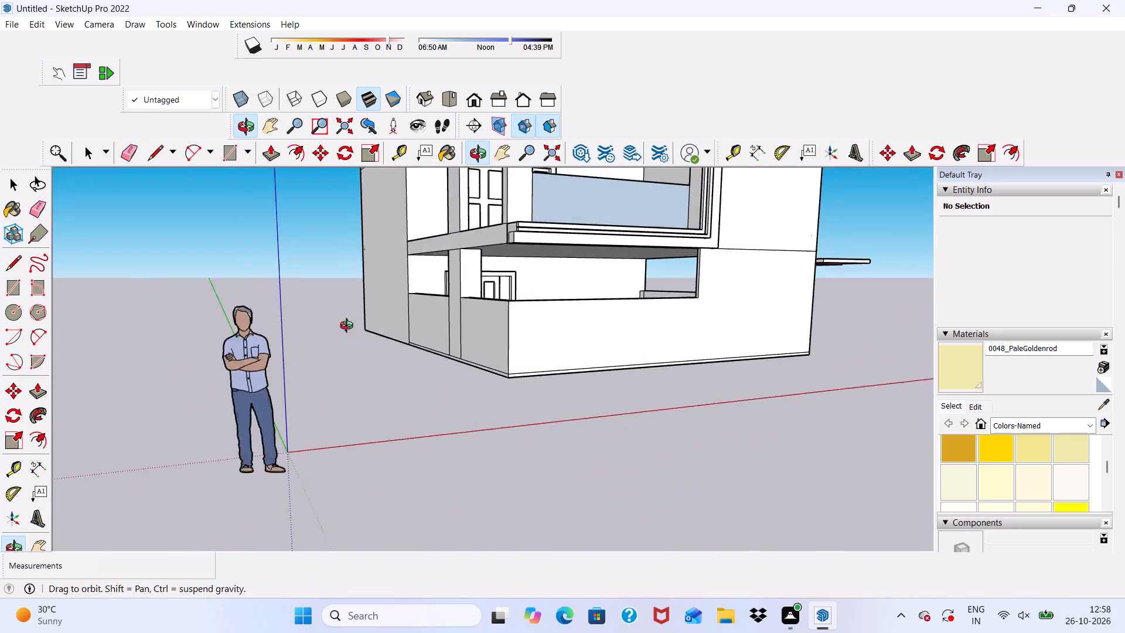
{"action": "middle_click_drag", "start_coordinate": [349, 327], "coordinate": [340, 362]}
{"action": "scroll", "coordinate": [454, 371], "scroll_direction": "up", "scroll_amount": 9}
{"action": "left_click_drag", "start_coordinate": [462, 294], "coordinate": [458, 296]}
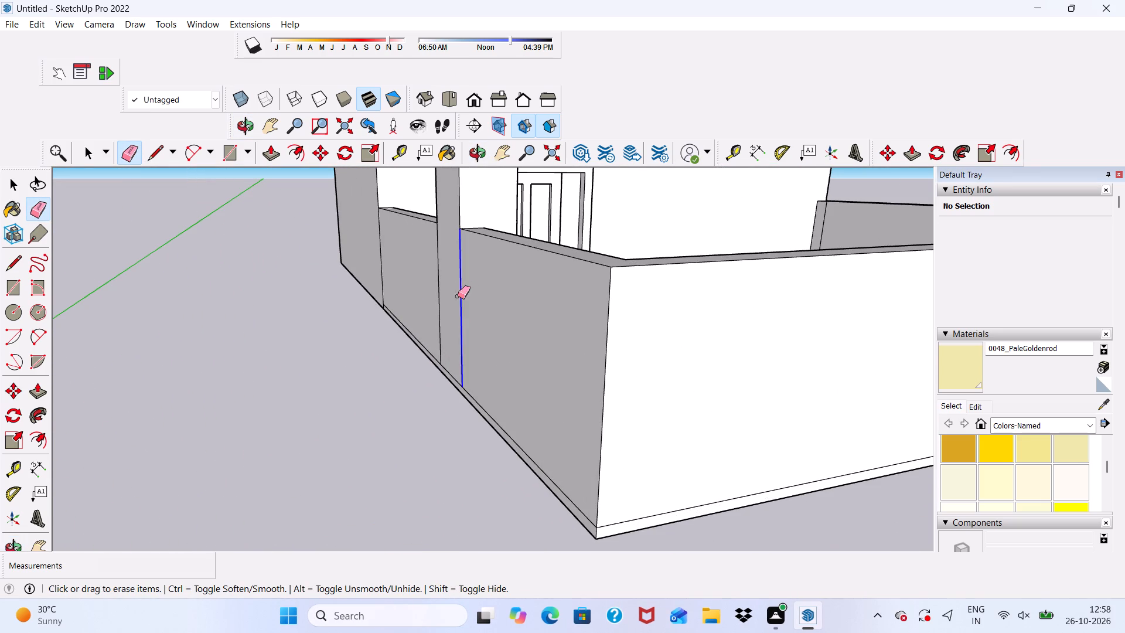
{"action": "left_click_drag", "start_coordinate": [458, 296], "coordinate": [451, 309]}
{"action": "left_click_drag", "start_coordinate": [436, 294], "coordinate": [445, 301]}
{"action": "scroll", "coordinate": [452, 301], "scroll_direction": "down", "scroll_amount": 2}
{"action": "middle_click_drag", "start_coordinate": [452, 305], "coordinate": [617, 341]}
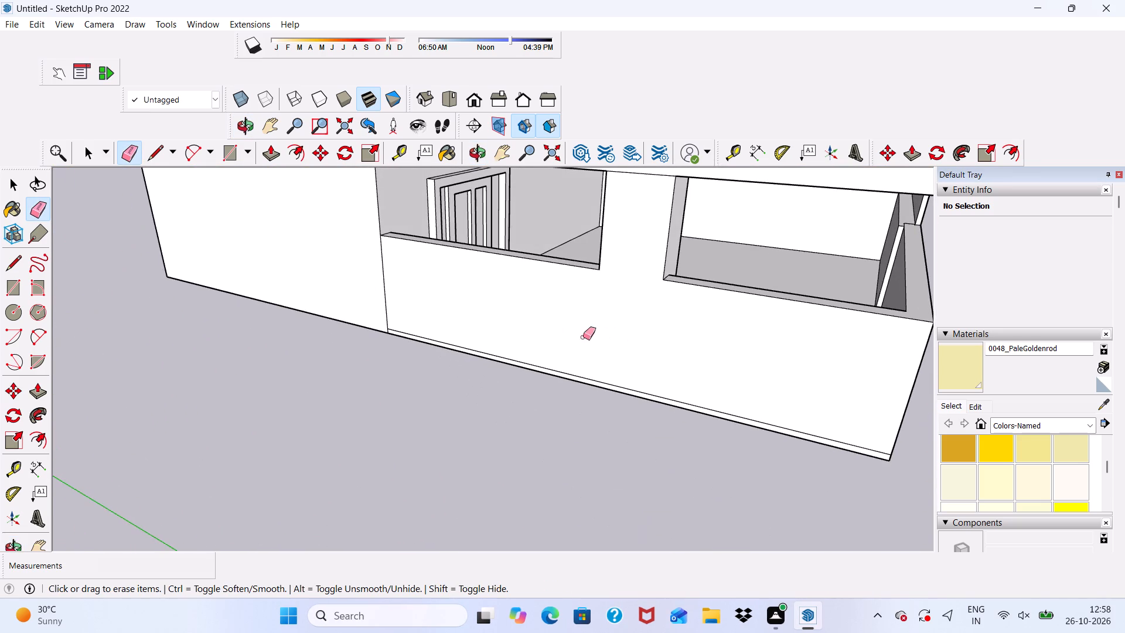
{"action": "scroll", "coordinate": [374, 294], "scroll_direction": "up", "scroll_amount": 1}
{"action": "left_click_drag", "start_coordinate": [375, 284], "coordinate": [397, 302]}
Erase the short vertical stub and the remaining horizontal seam pieces along the base of the side parapet.
{"action": "scroll", "coordinate": [360, 278], "scroll_direction": "down", "scroll_amount": 9}
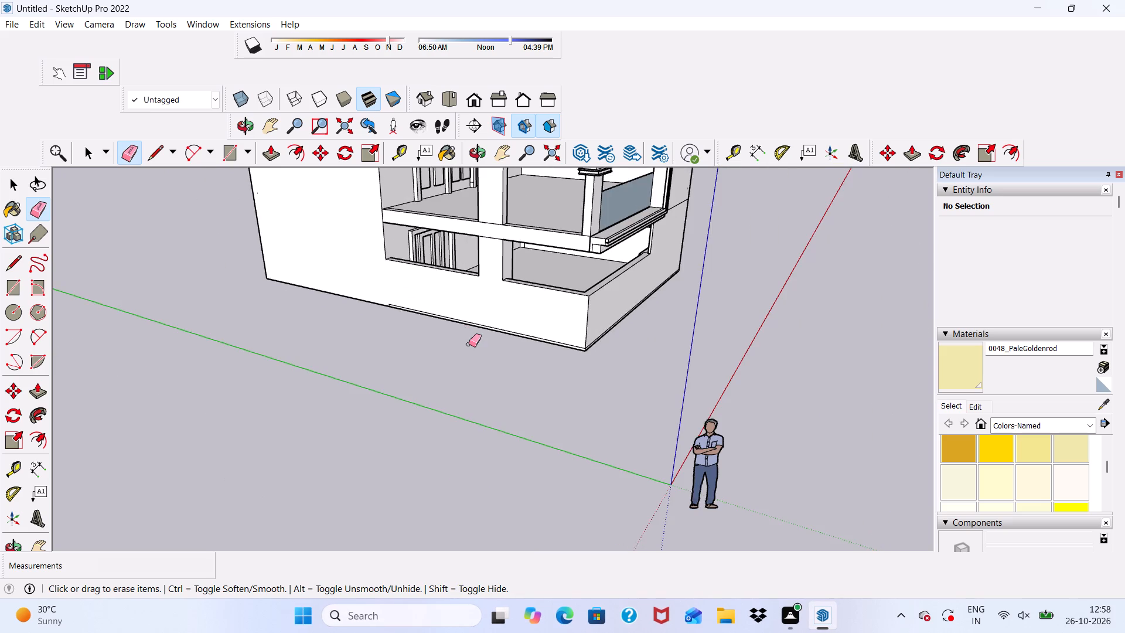
{"action": "scroll", "coordinate": [408, 325], "scroll_direction": "up", "scroll_amount": 19}
{"action": "left_click_drag", "start_coordinate": [340, 271], "coordinate": [349, 275]}
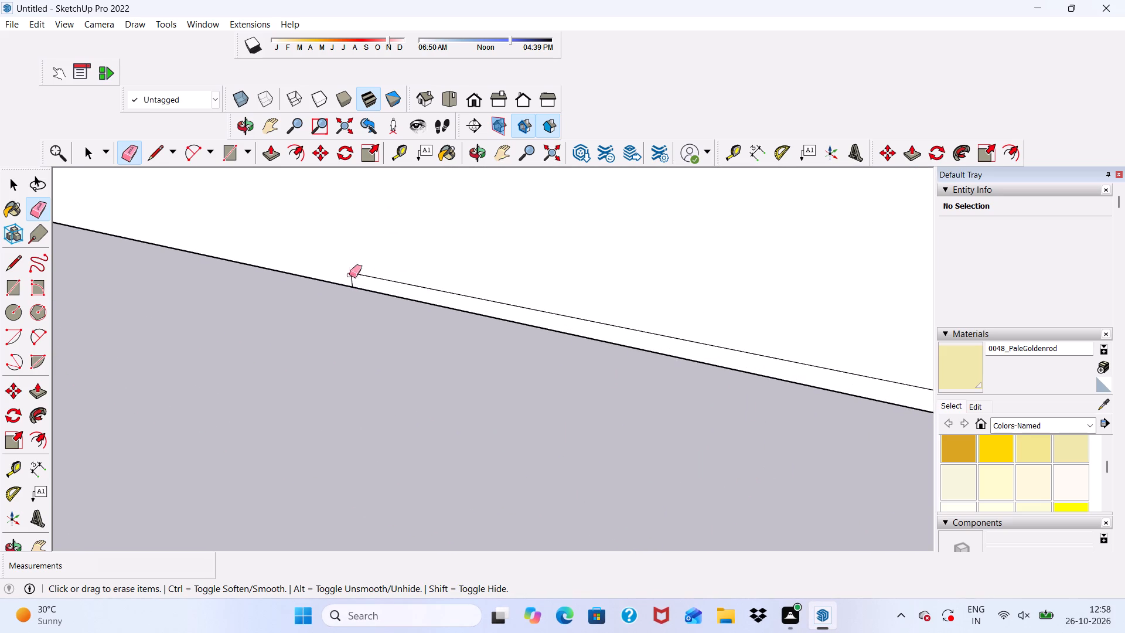
{"action": "left_click_drag", "start_coordinate": [349, 275], "coordinate": [401, 281]}
{"action": "scroll", "coordinate": [387, 285], "scroll_direction": "down", "scroll_amount": 16}
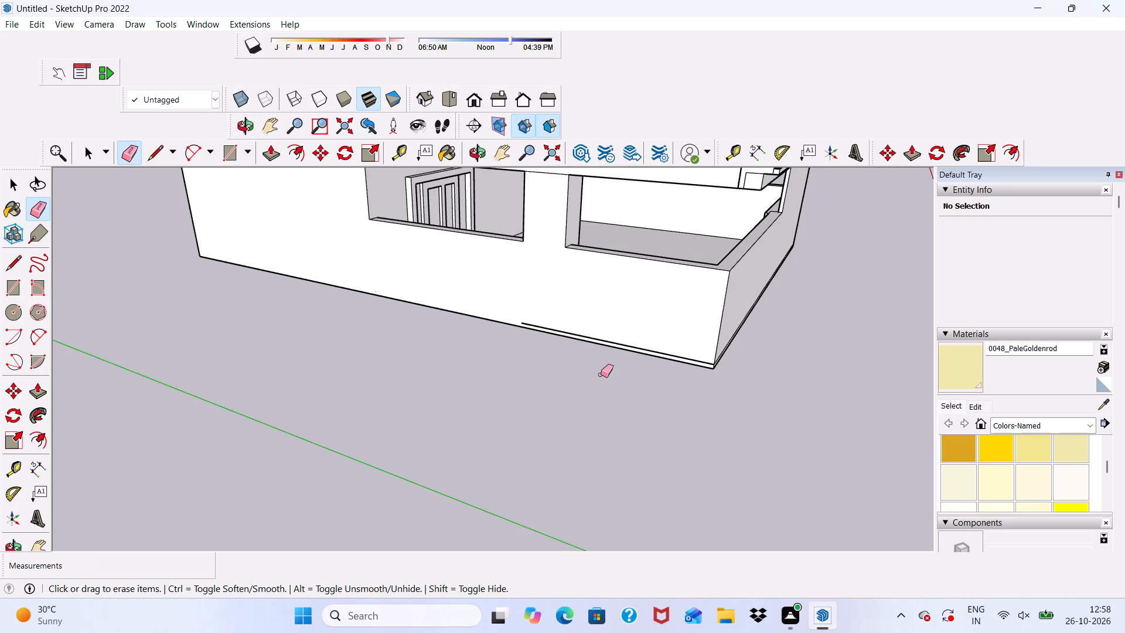
{"action": "middle_click_drag", "start_coordinate": [604, 386], "coordinate": [551, 386]}
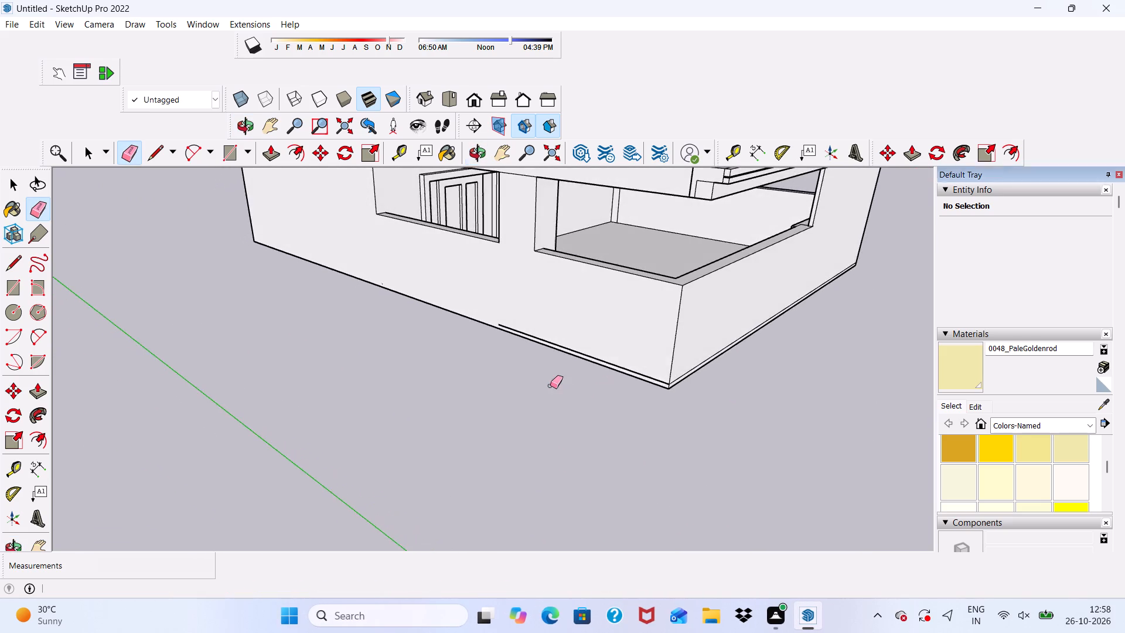
{"action": "scroll", "coordinate": [589, 375], "scroll_direction": "up", "scroll_amount": 8}
{"action": "left_click_drag", "start_coordinate": [705, 366], "coordinate": [708, 380]}
{"action": "left_click", "coordinate": [708, 380]}
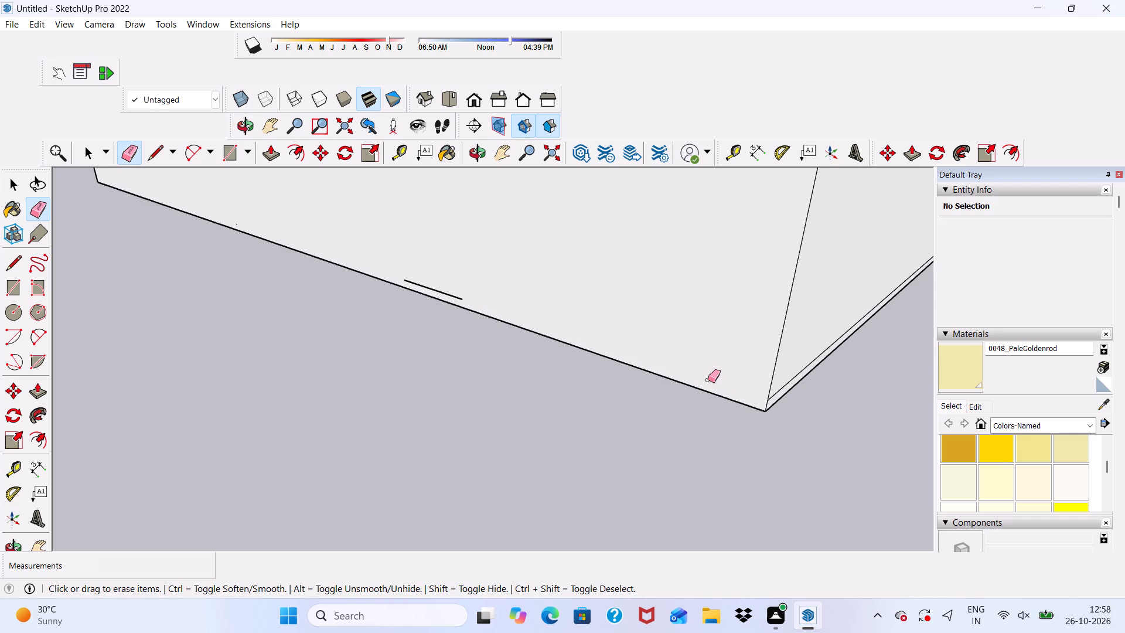
{"action": "scroll", "coordinate": [642, 360], "scroll_direction": "down", "scroll_amount": 1}
{"action": "scroll", "coordinate": [429, 309], "scroll_direction": "up", "scroll_amount": 8}
{"action": "left_click_drag", "start_coordinate": [468, 278], "coordinate": [476, 303]}
{"action": "scroll", "coordinate": [474, 302], "scroll_direction": "down", "scroll_amount": 4}
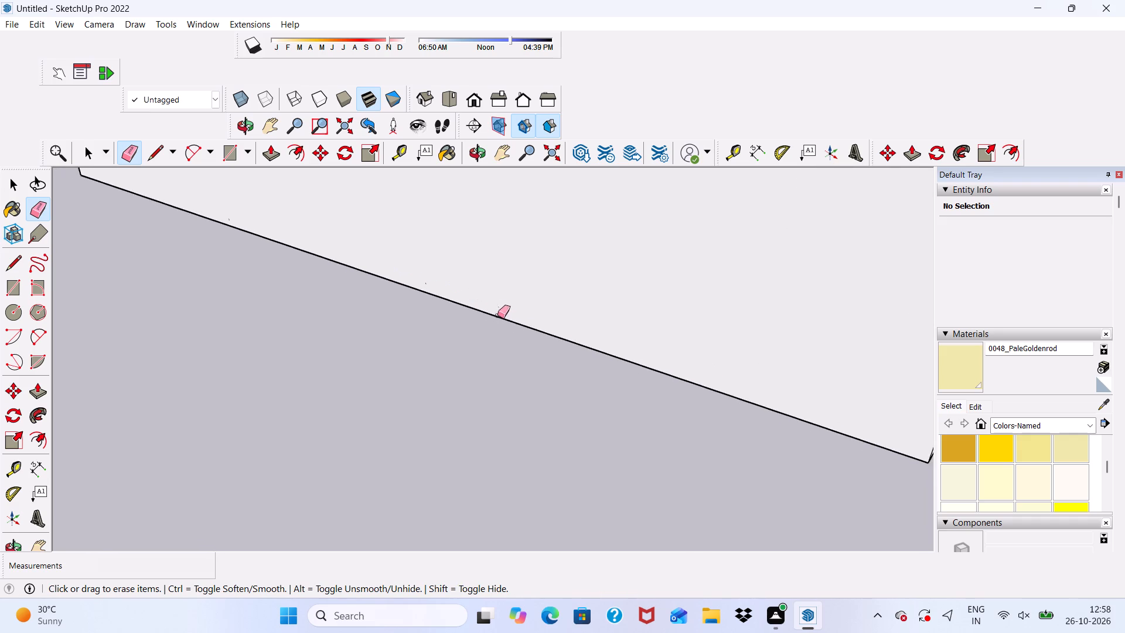
Examine the front, side and rear walls around the ground-floor parapet for leftover seams.
{"action": "scroll", "coordinate": [497, 315], "scroll_direction": "down", "scroll_amount": 8}
{"action": "middle_click_drag", "start_coordinate": [499, 322], "coordinate": [226, 331]}
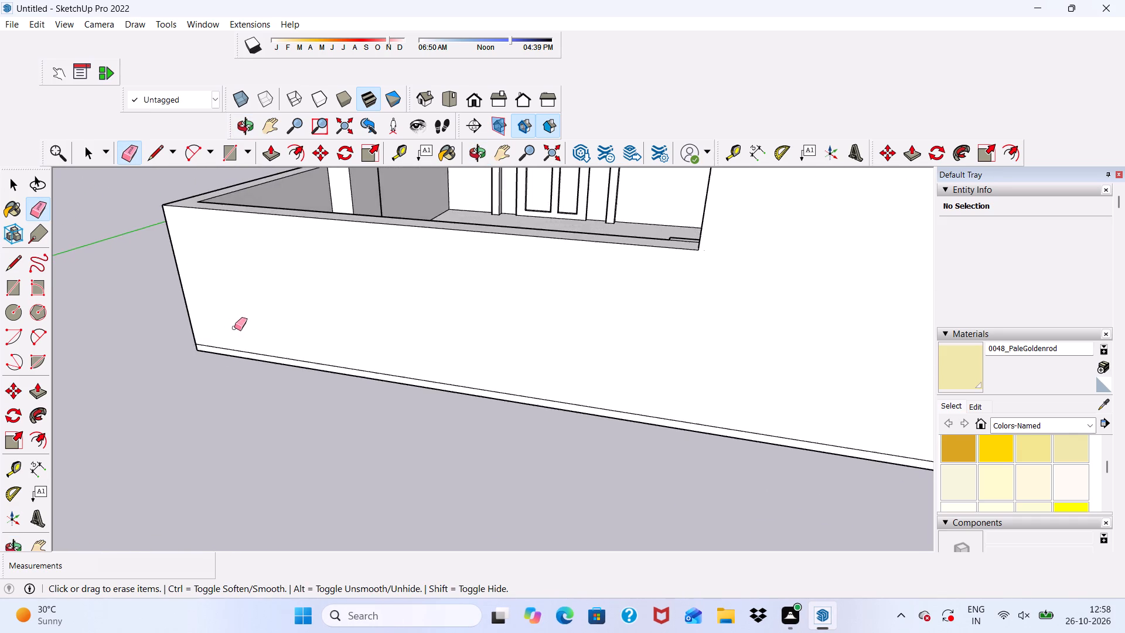
{"action": "scroll", "coordinate": [234, 328], "scroll_direction": "down", "scroll_amount": 5}
{"action": "middle_click_drag", "start_coordinate": [316, 348], "coordinate": [264, 386]}
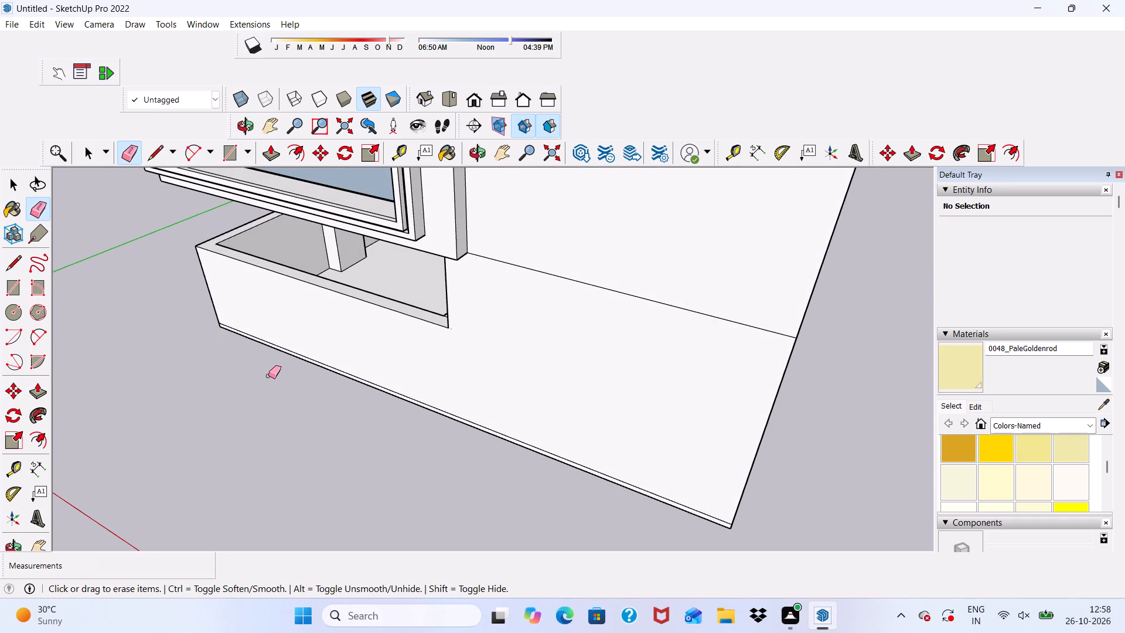
{"action": "key", "text": "space"}
{"action": "scroll", "coordinate": [264, 375], "scroll_direction": "down", "scroll_amount": 7}
{"action": "middle_click_drag", "start_coordinate": [372, 405], "coordinate": [138, 374]}
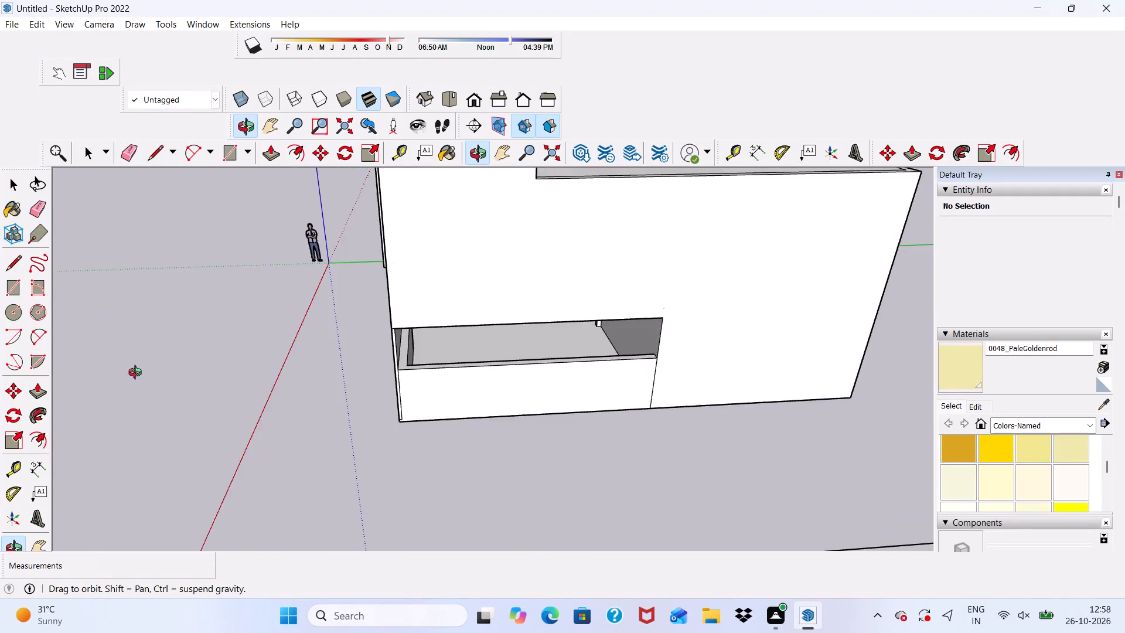
{"action": "middle_click_drag", "start_coordinate": [138, 374], "coordinate": [563, 352]}
{"action": "scroll", "coordinate": [430, 379], "scroll_direction": "down", "scroll_amount": 1}
{"action": "middle_click_drag", "start_coordinate": [429, 404], "coordinate": [359, 305]}
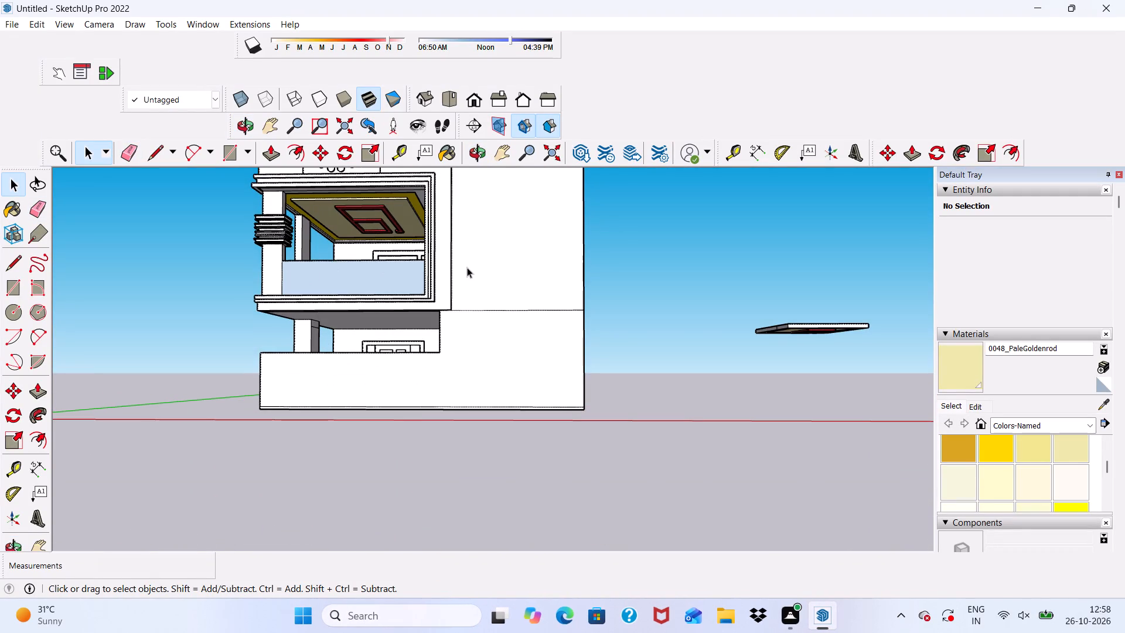
Draw a rectangle about 13' 3" by 4 3/16" from the porch opening's lower corner to the front wall's outer edge.
{"action": "scroll", "coordinate": [467, 267], "scroll_direction": "up", "scroll_amount": 3}
{"action": "scroll", "coordinate": [461, 284], "scroll_direction": "down", "scroll_amount": 1}
{"action": "middle_click", "coordinate": [459, 287]}
{"action": "scroll", "coordinate": [446, 352], "scroll_direction": "up", "scroll_amount": 10}
{"action": "middle_click_drag", "start_coordinate": [442, 315], "coordinate": [450, 270]}
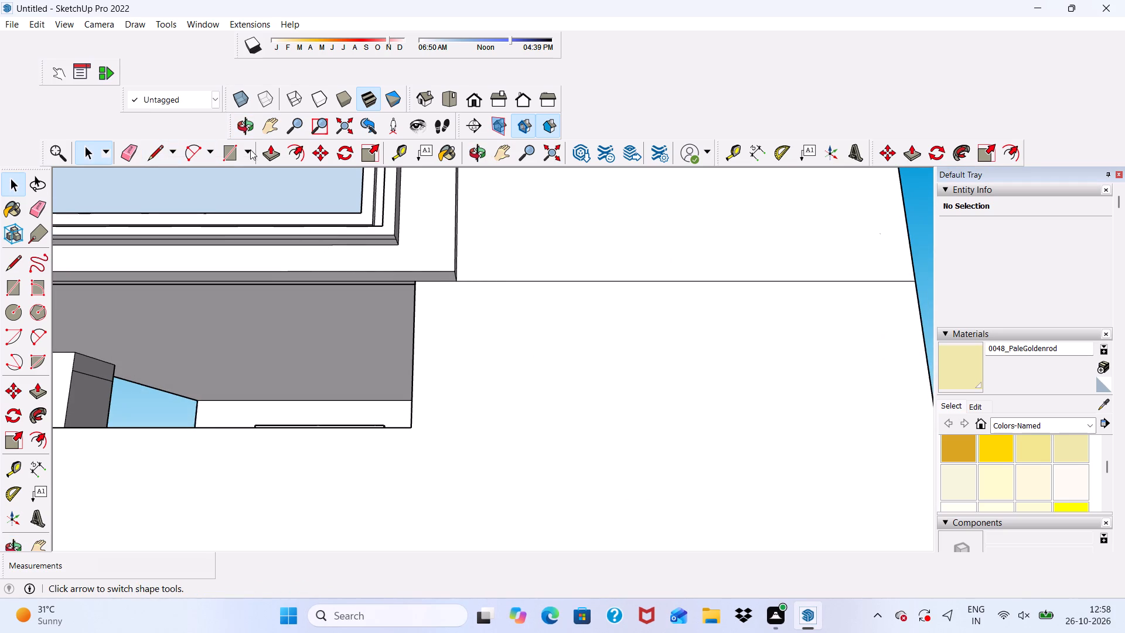
{"action": "left_click", "coordinate": [230, 151]}
{"action": "scroll", "coordinate": [373, 420], "scroll_direction": "down", "scroll_amount": 1}
{"action": "scroll", "coordinate": [390, 425], "scroll_direction": "up", "scroll_amount": 3}
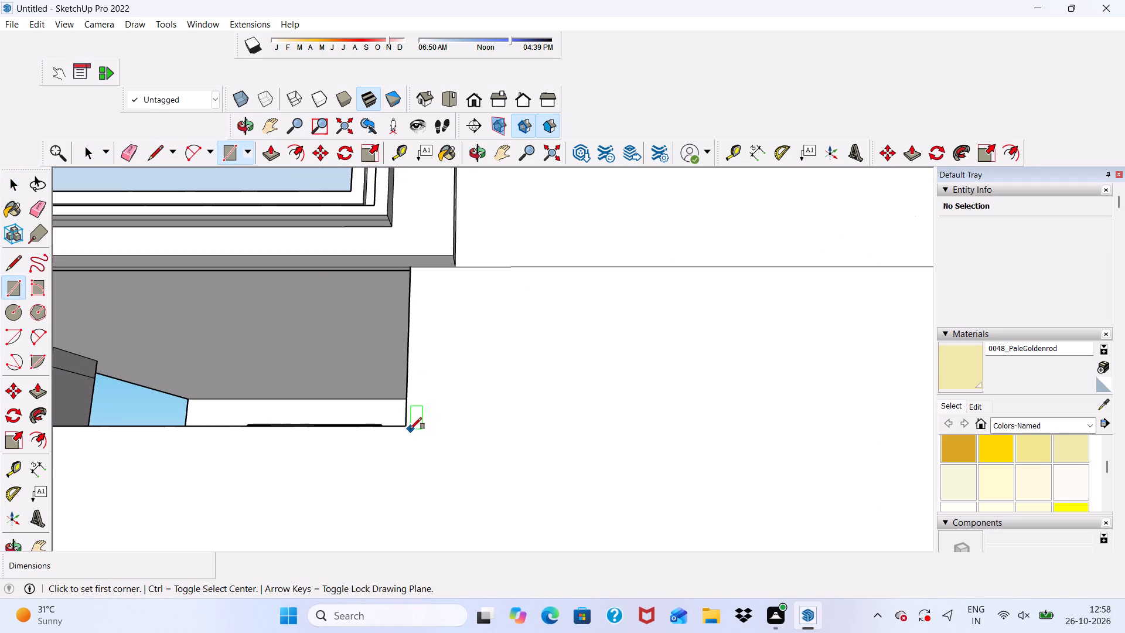
{"action": "left_click", "coordinate": [405, 426]}
{"action": "scroll", "coordinate": [582, 426], "scroll_direction": "down", "scroll_amount": 7}
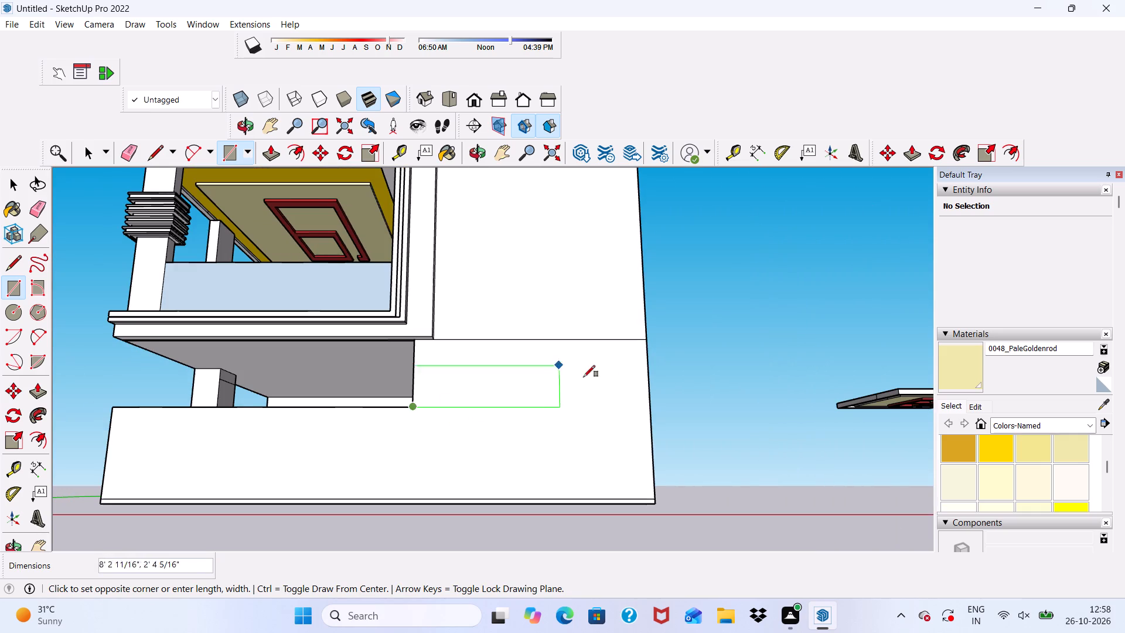
{"action": "scroll", "coordinate": [637, 388], "scroll_direction": "up", "scroll_amount": 7}
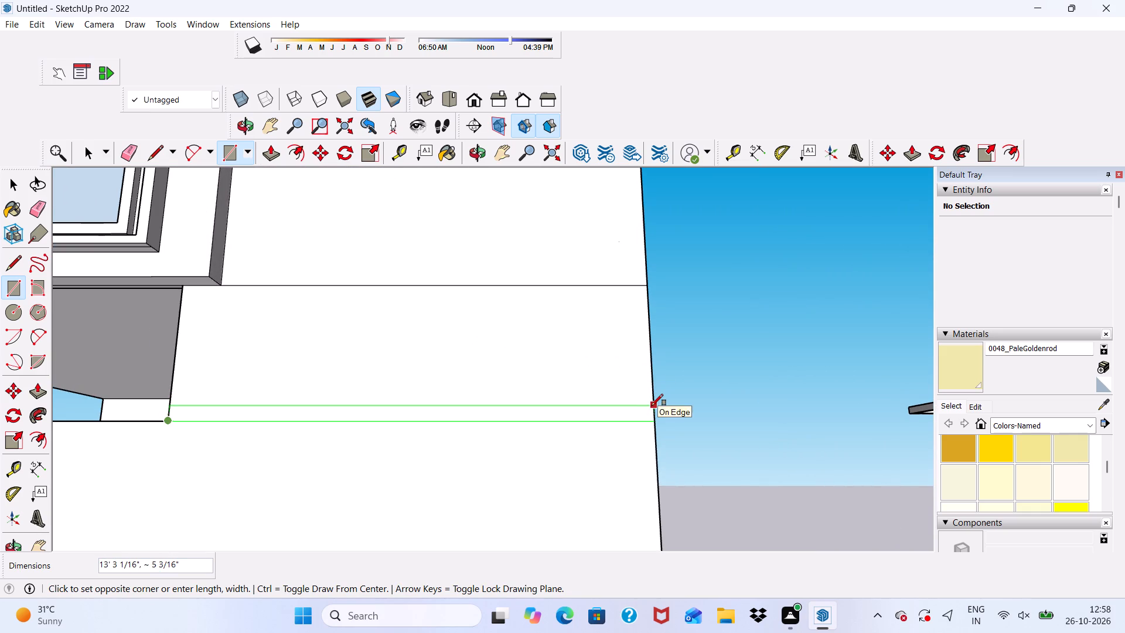
{"action": "left_click", "coordinate": [652, 409]}
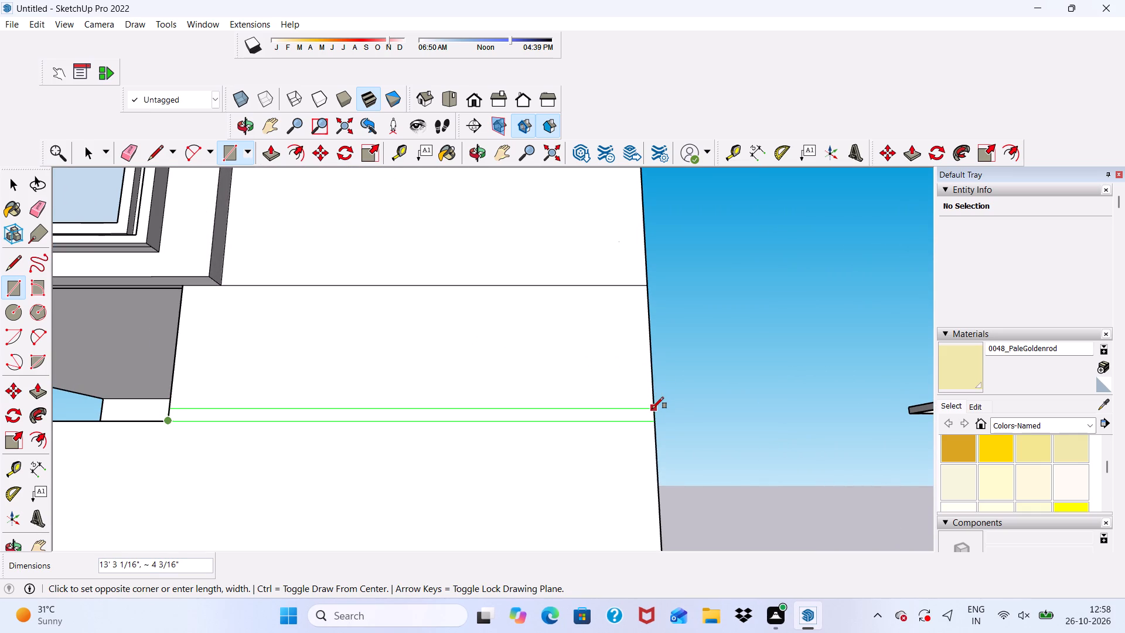
Erase the horizontal seam line between the two storeys on the front wall beside the upper window frame.
{"action": "left_click", "coordinate": [128, 151]}
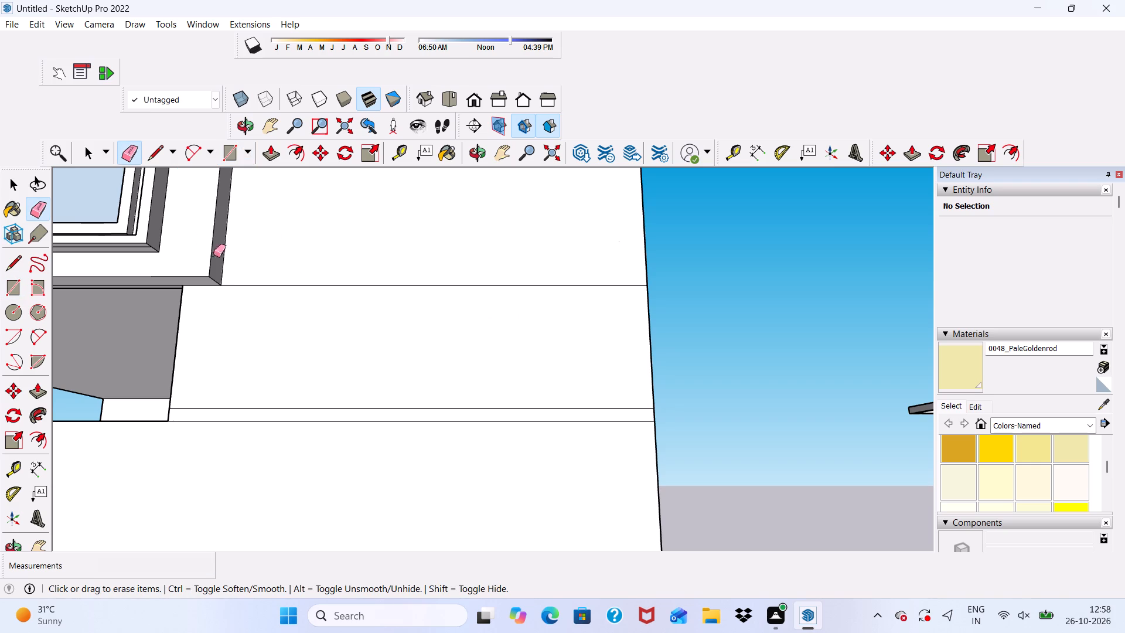
{"action": "left_click_drag", "start_coordinate": [236, 283], "coordinate": [249, 301]}
{"action": "scroll", "coordinate": [241, 284], "scroll_direction": "down", "scroll_amount": 7}
{"action": "middle_click_drag", "start_coordinate": [352, 314], "coordinate": [333, 458]}
{"action": "scroll", "coordinate": [313, 426], "scroll_direction": "up", "scroll_amount": 1}
{"action": "scroll", "coordinate": [294, 386], "scroll_direction": "down", "scroll_amount": 5}
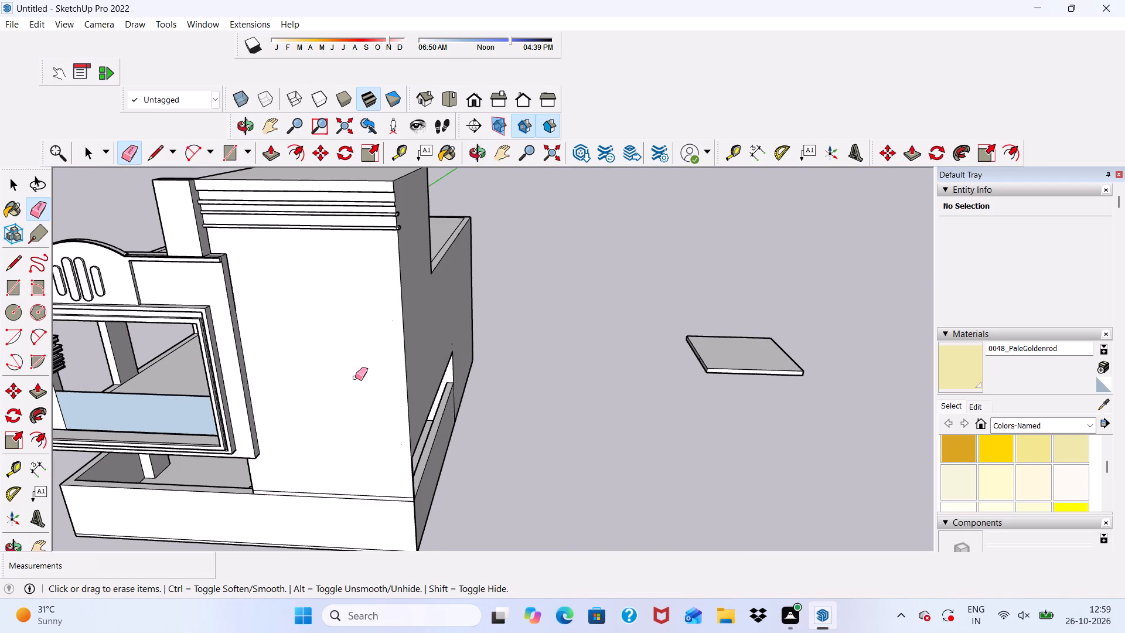
{"action": "key", "text": "space"}
Draw an arc about 25' 10" long on the front wall, from the porch opening's lower corner up to the lowest cornice band, bulging outward.
{"action": "scroll", "coordinate": [537, 399], "scroll_direction": "up", "scroll_amount": 3}
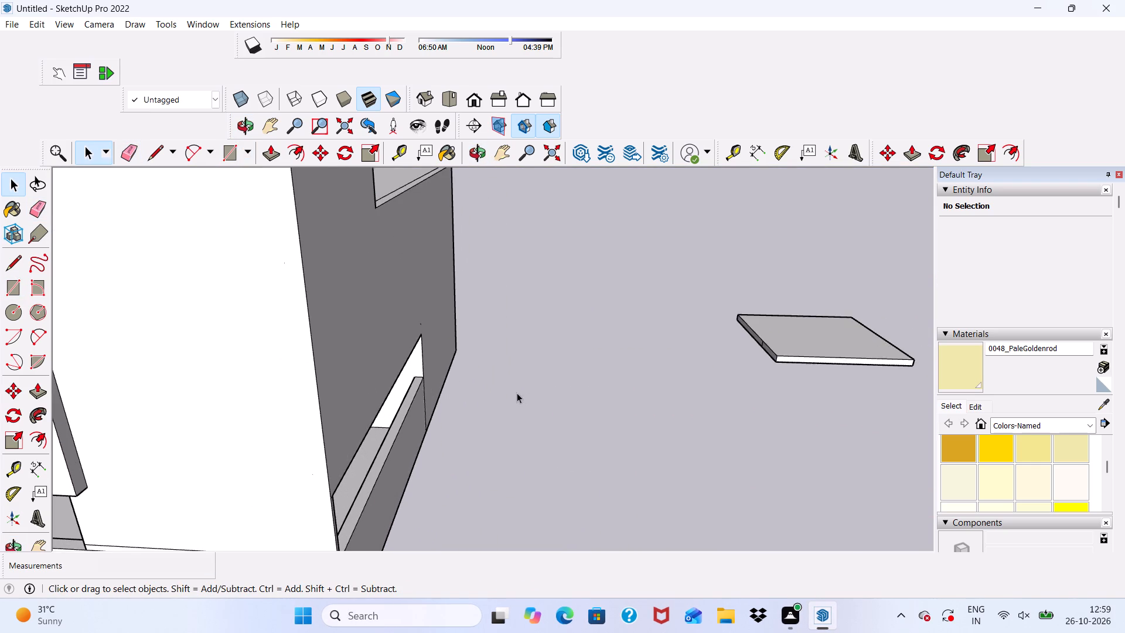
{"action": "scroll", "coordinate": [509, 391], "scroll_direction": "down", "scroll_amount": 3}
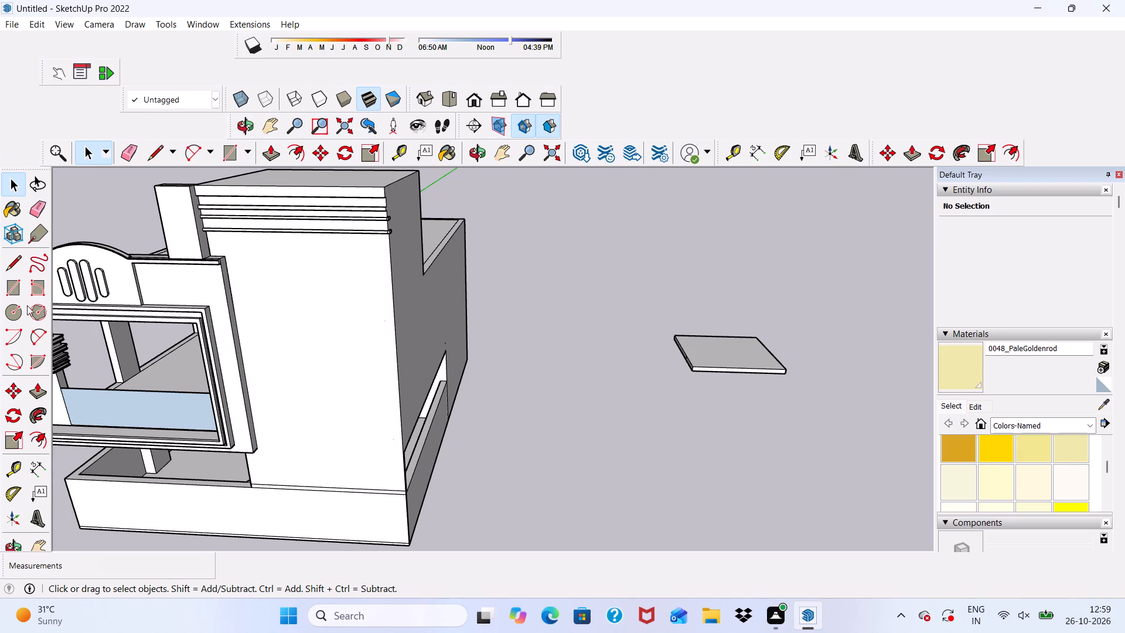
{"action": "left_click", "coordinate": [186, 154]}
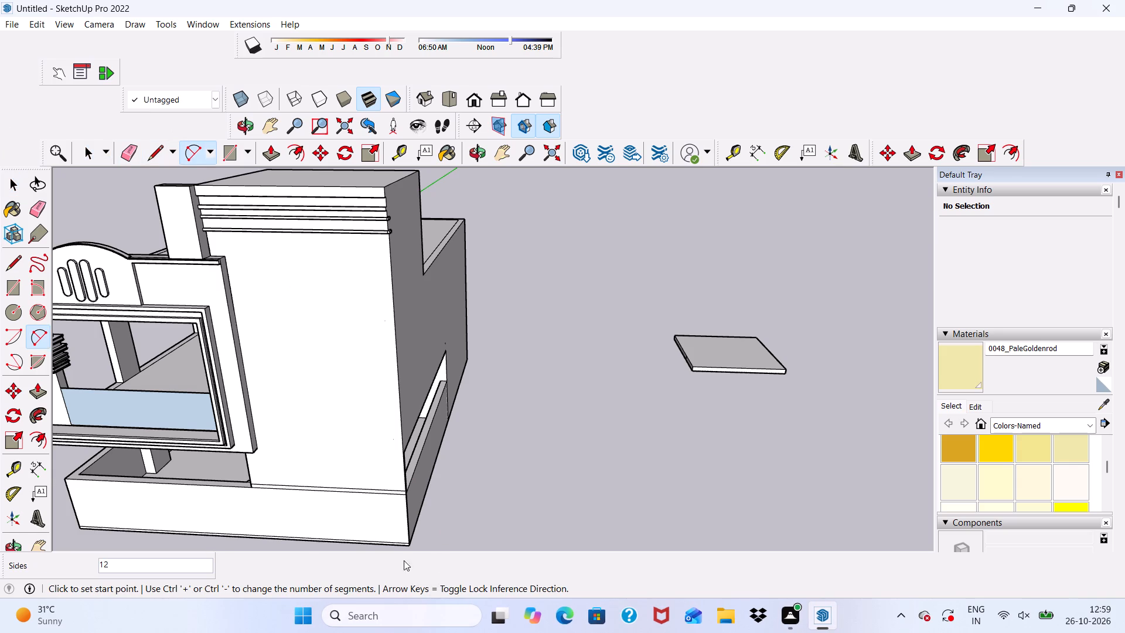
{"action": "scroll", "coordinate": [293, 496], "scroll_direction": "up", "scroll_amount": 5}
{"action": "scroll", "coordinate": [224, 485], "scroll_direction": "up", "scroll_amount": 3}
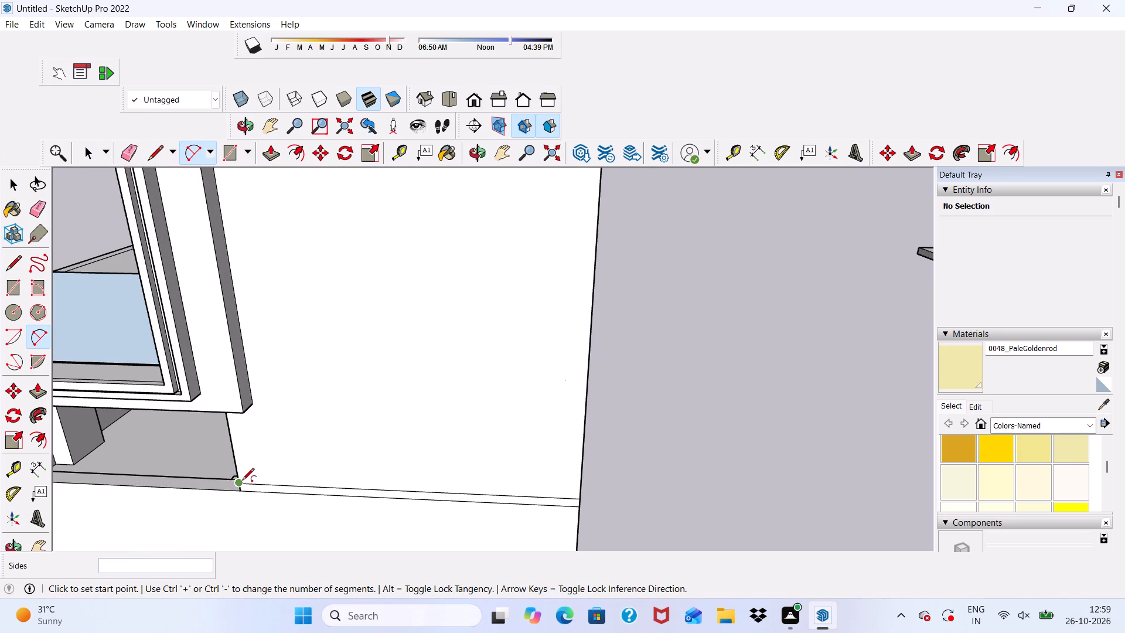
{"action": "left_click", "coordinate": [237, 486]}
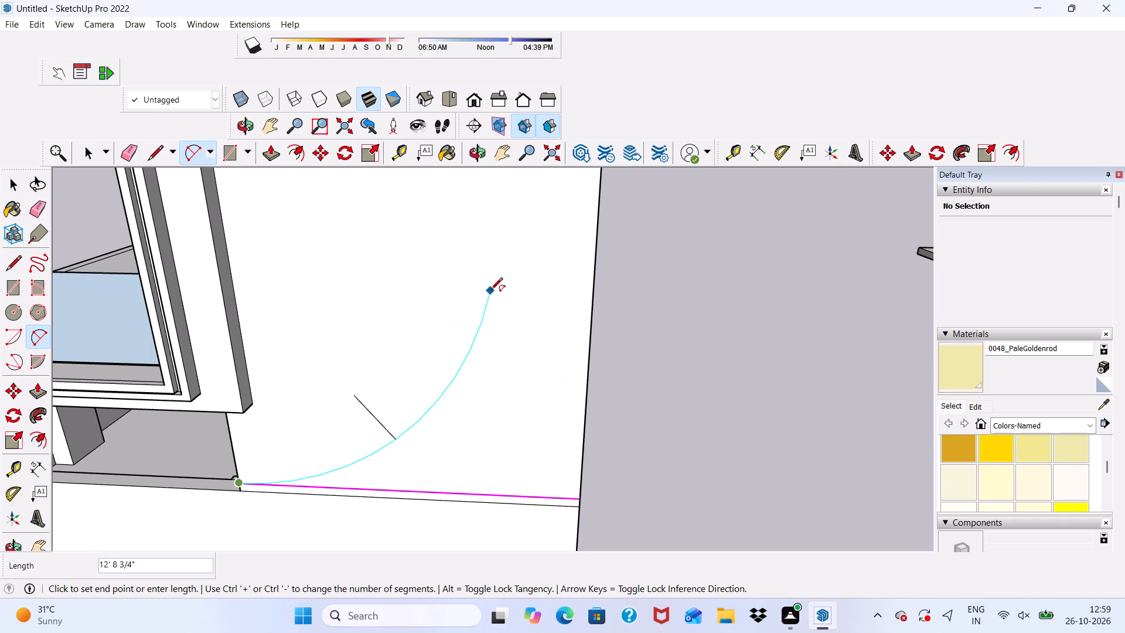
{"action": "scroll", "coordinate": [497, 268], "scroll_direction": "down", "scroll_amount": 2}
{"action": "scroll", "coordinate": [502, 263], "scroll_direction": "up", "scroll_amount": 1}
{"action": "scroll", "coordinate": [481, 232], "scroll_direction": "down", "scroll_amount": 13}
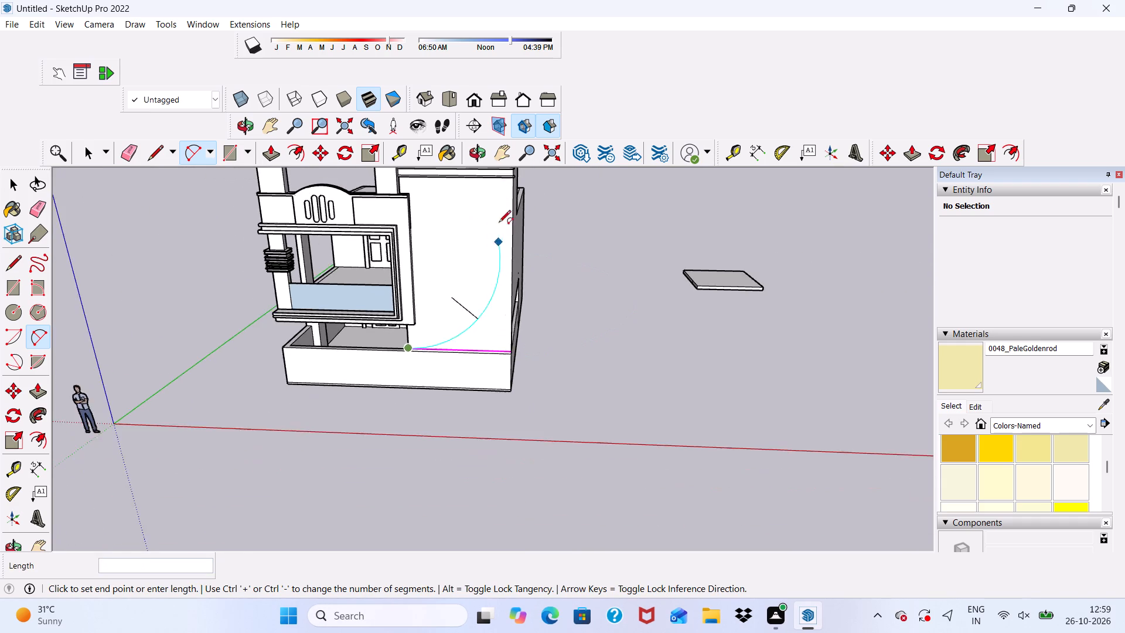
{"action": "scroll", "coordinate": [493, 168], "scroll_direction": "up", "scroll_amount": 9}
{"action": "middle_click_drag", "start_coordinate": [499, 192], "coordinate": [513, 135]}
{"action": "scroll", "coordinate": [518, 198], "scroll_direction": "up", "scroll_amount": 1}
{"action": "scroll", "coordinate": [509, 216], "scroll_direction": "down", "scroll_amount": 5}
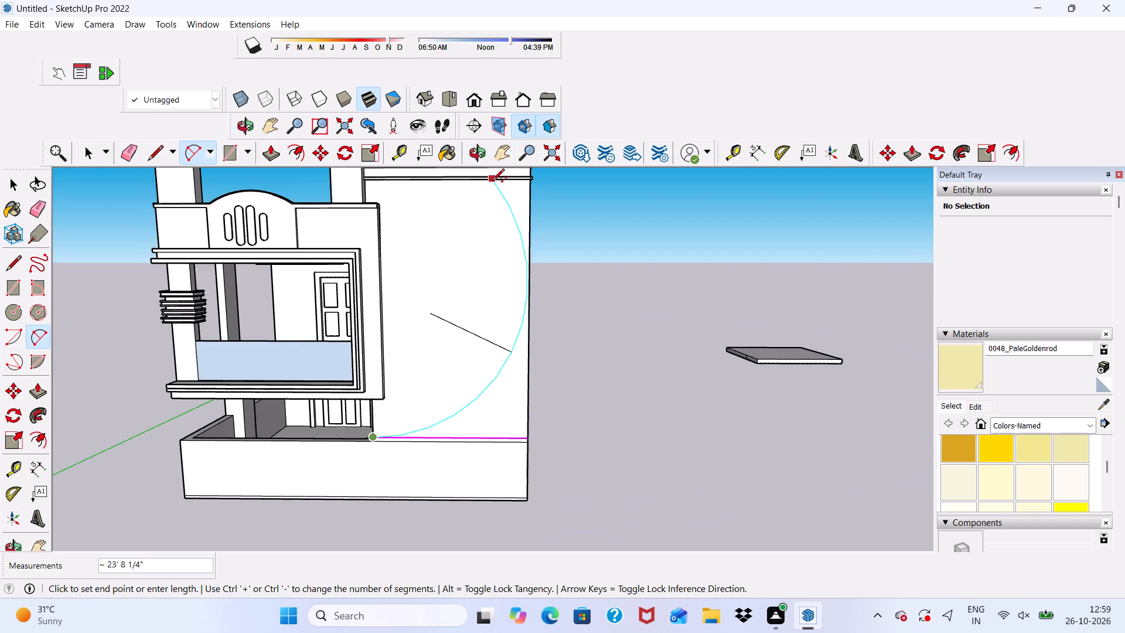
{"action": "scroll", "coordinate": [492, 182], "scroll_direction": "down", "scroll_amount": 2}
{"action": "scroll", "coordinate": [504, 200], "scroll_direction": "up", "scroll_amount": 6}
{"action": "scroll", "coordinate": [494, 195], "scroll_direction": "down", "scroll_amount": 5}
{"action": "scroll", "coordinate": [493, 184], "scroll_direction": "up", "scroll_amount": 5}
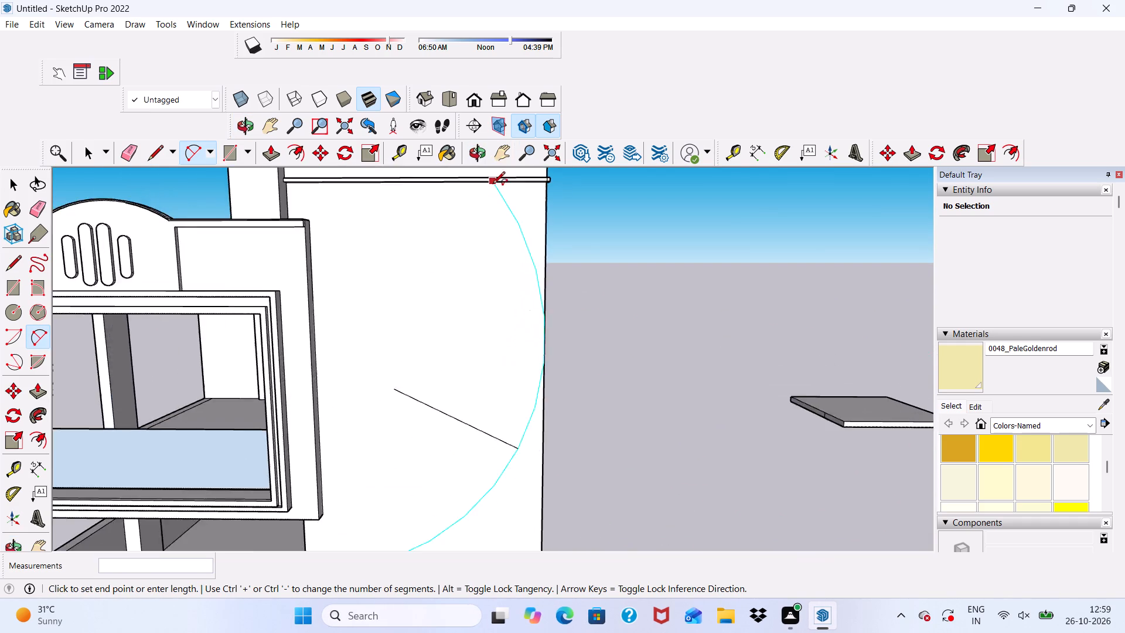
{"action": "scroll", "coordinate": [493, 185], "scroll_direction": "up", "scroll_amount": 10}
{"action": "scroll", "coordinate": [494, 187], "scroll_direction": "down", "scroll_amount": 4}
{"action": "middle_click_drag", "start_coordinate": [494, 187], "coordinate": [494, 141]}
{"action": "scroll", "coordinate": [507, 205], "scroll_direction": "up", "scroll_amount": 4}
{"action": "scroll", "coordinate": [485, 162], "scroll_direction": "up", "scroll_amount": 1}
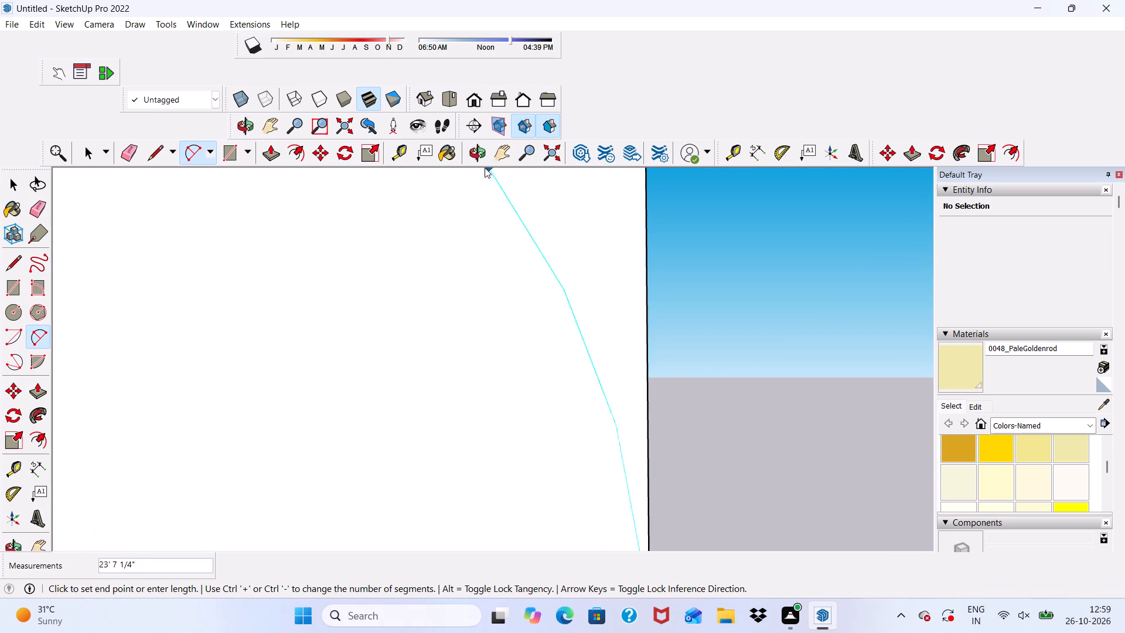
{"action": "scroll", "coordinate": [495, 200], "scroll_direction": "down", "scroll_amount": 7}
{"action": "scroll", "coordinate": [489, 206], "scroll_direction": "up", "scroll_amount": 4}
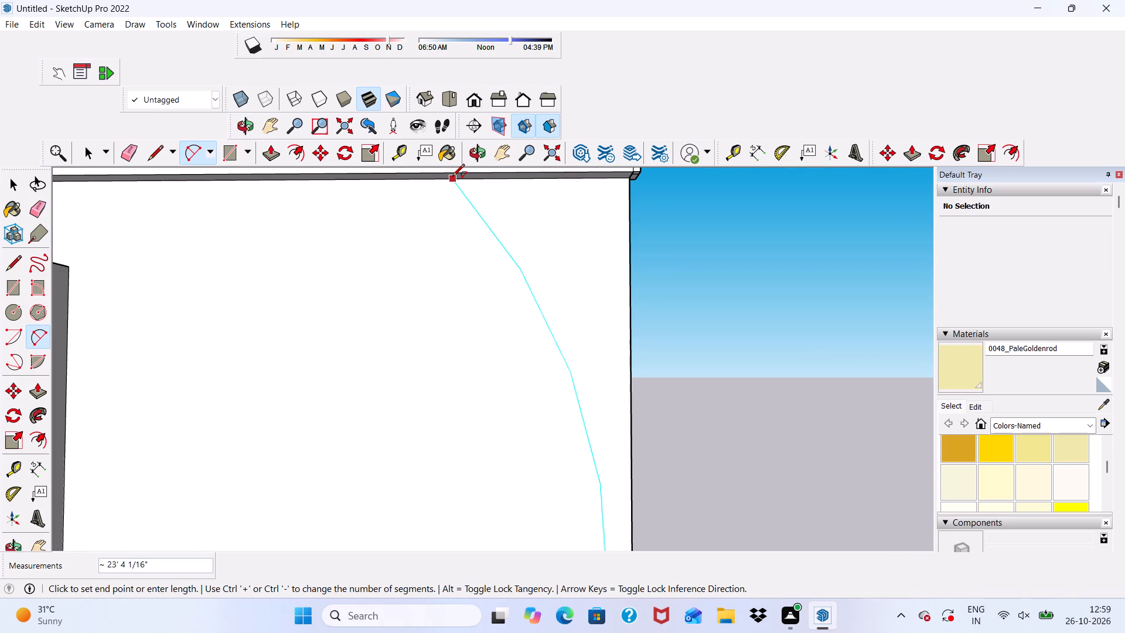
{"action": "left_click", "coordinate": [452, 177]}
{"action": "scroll", "coordinate": [442, 177], "scroll_direction": "down", "scroll_amount": 3}
{"action": "scroll", "coordinate": [506, 234], "scroll_direction": "down", "scroll_amount": 1}
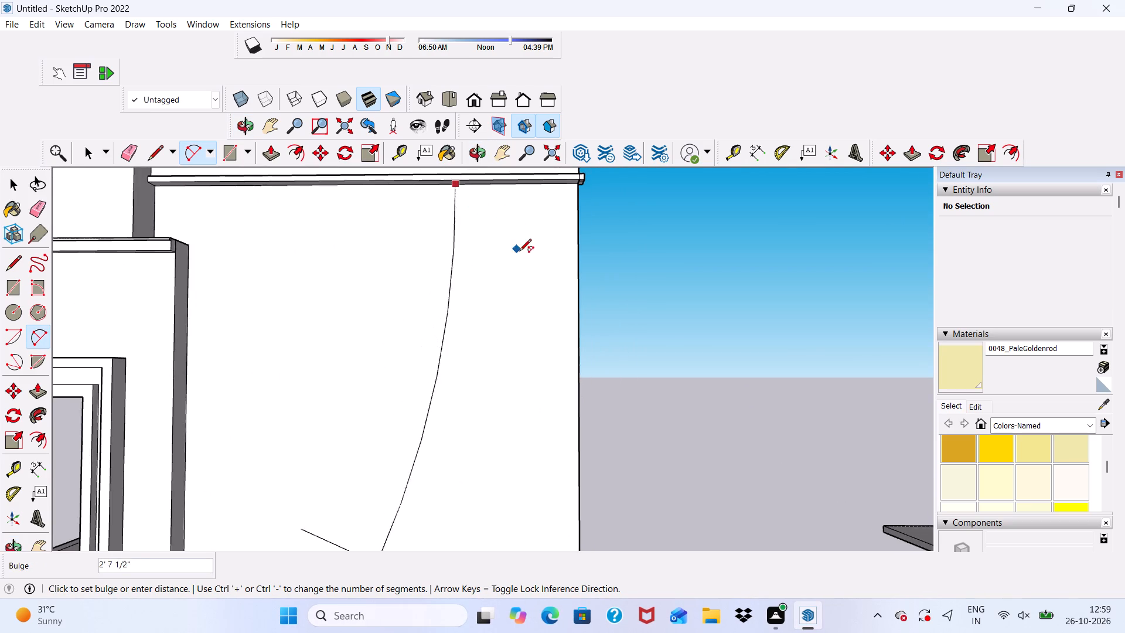
{"action": "scroll", "coordinate": [493, 226], "scroll_direction": "down", "scroll_amount": 2}
{"action": "scroll", "coordinate": [538, 198], "scroll_direction": "down", "scroll_amount": 5}
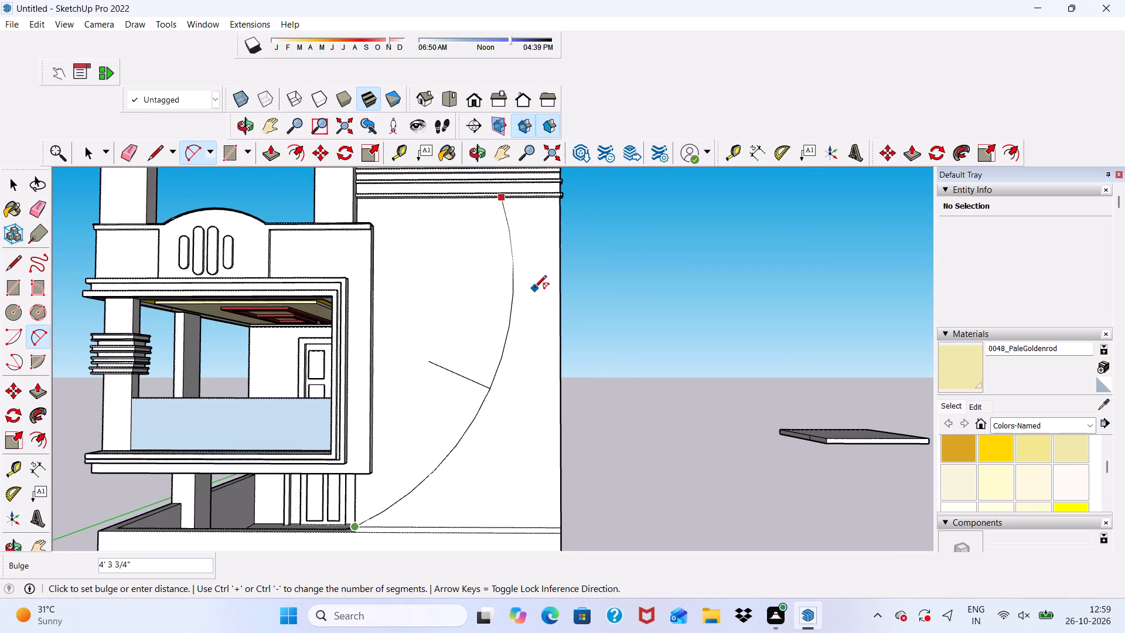
{"action": "left_click", "coordinate": [538, 297]}
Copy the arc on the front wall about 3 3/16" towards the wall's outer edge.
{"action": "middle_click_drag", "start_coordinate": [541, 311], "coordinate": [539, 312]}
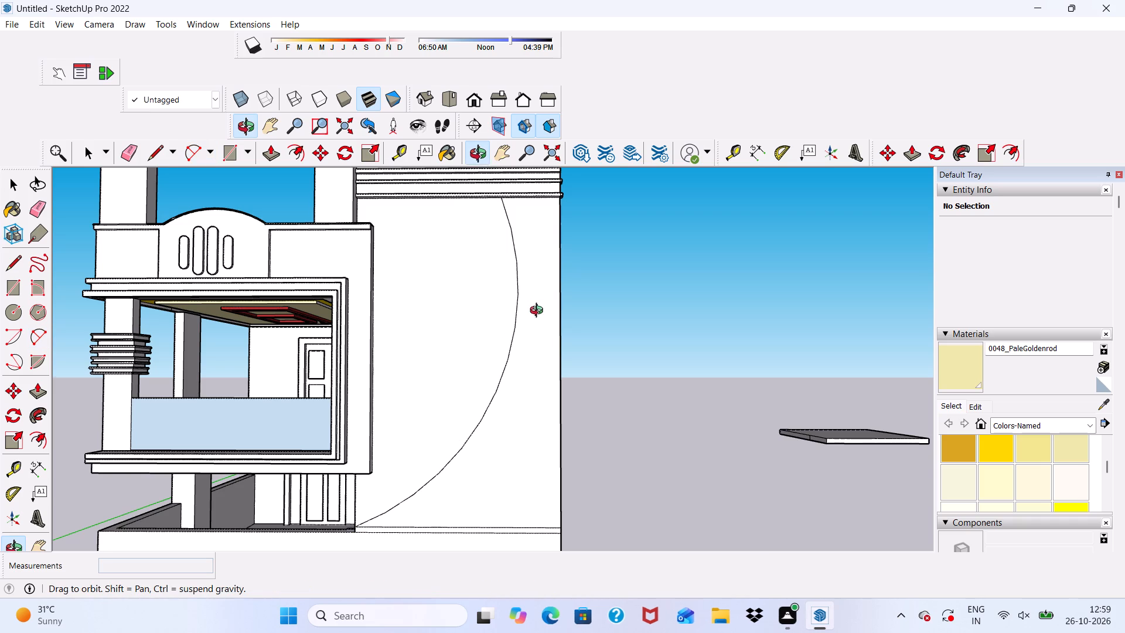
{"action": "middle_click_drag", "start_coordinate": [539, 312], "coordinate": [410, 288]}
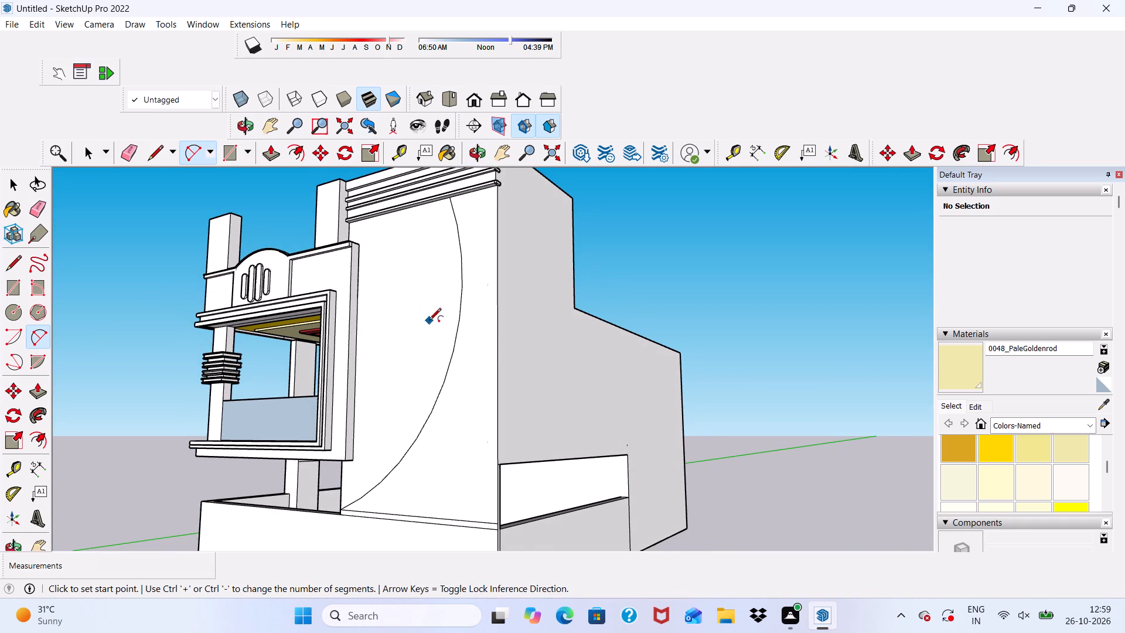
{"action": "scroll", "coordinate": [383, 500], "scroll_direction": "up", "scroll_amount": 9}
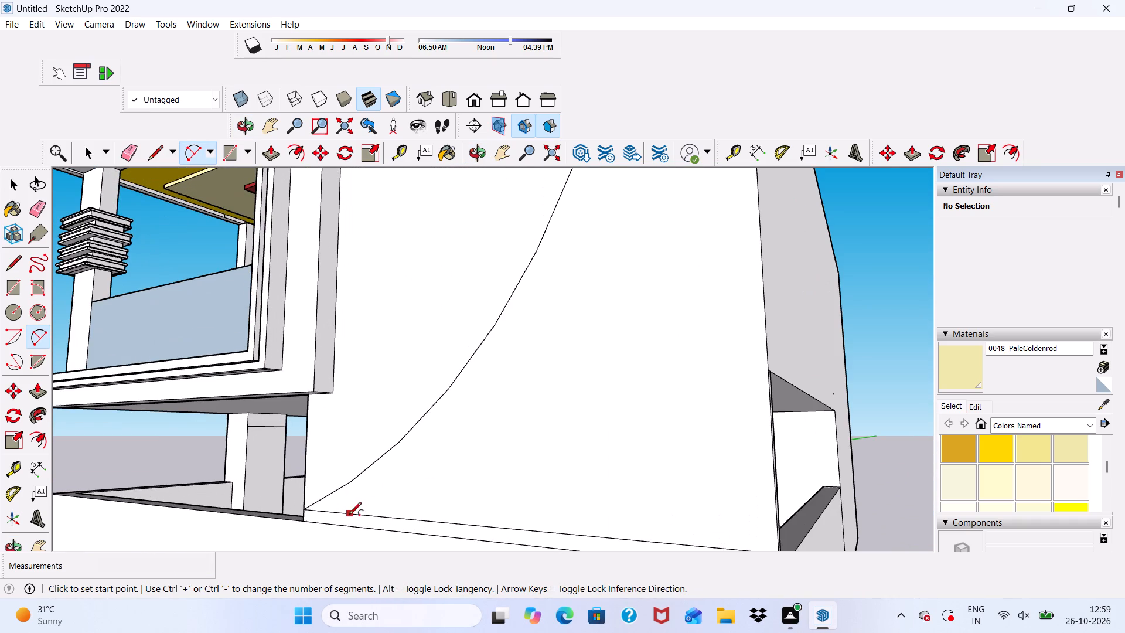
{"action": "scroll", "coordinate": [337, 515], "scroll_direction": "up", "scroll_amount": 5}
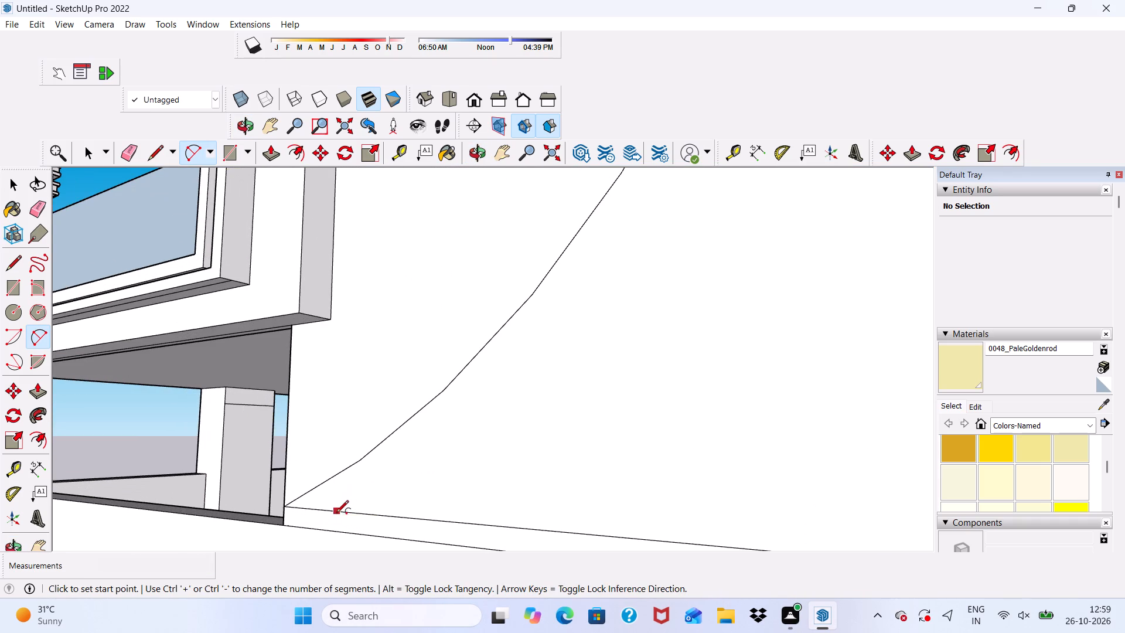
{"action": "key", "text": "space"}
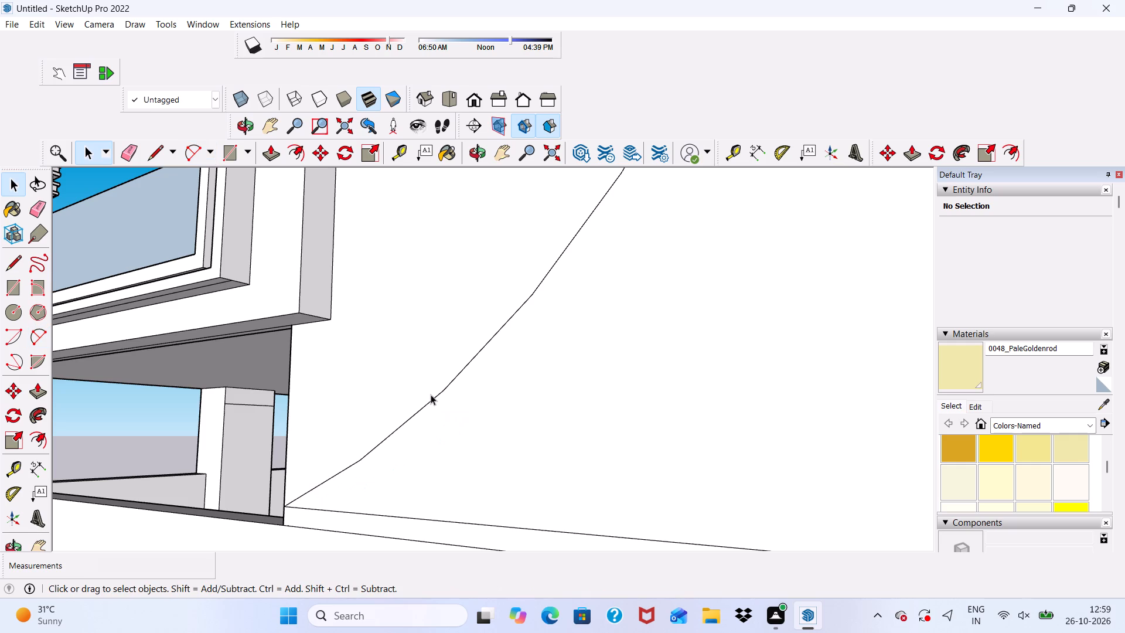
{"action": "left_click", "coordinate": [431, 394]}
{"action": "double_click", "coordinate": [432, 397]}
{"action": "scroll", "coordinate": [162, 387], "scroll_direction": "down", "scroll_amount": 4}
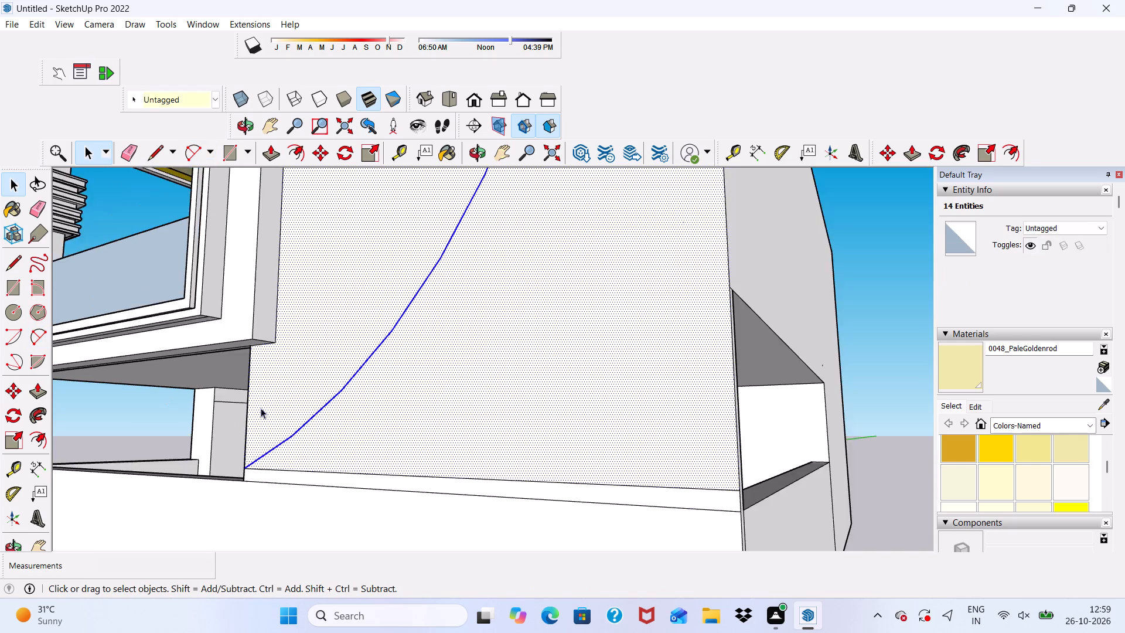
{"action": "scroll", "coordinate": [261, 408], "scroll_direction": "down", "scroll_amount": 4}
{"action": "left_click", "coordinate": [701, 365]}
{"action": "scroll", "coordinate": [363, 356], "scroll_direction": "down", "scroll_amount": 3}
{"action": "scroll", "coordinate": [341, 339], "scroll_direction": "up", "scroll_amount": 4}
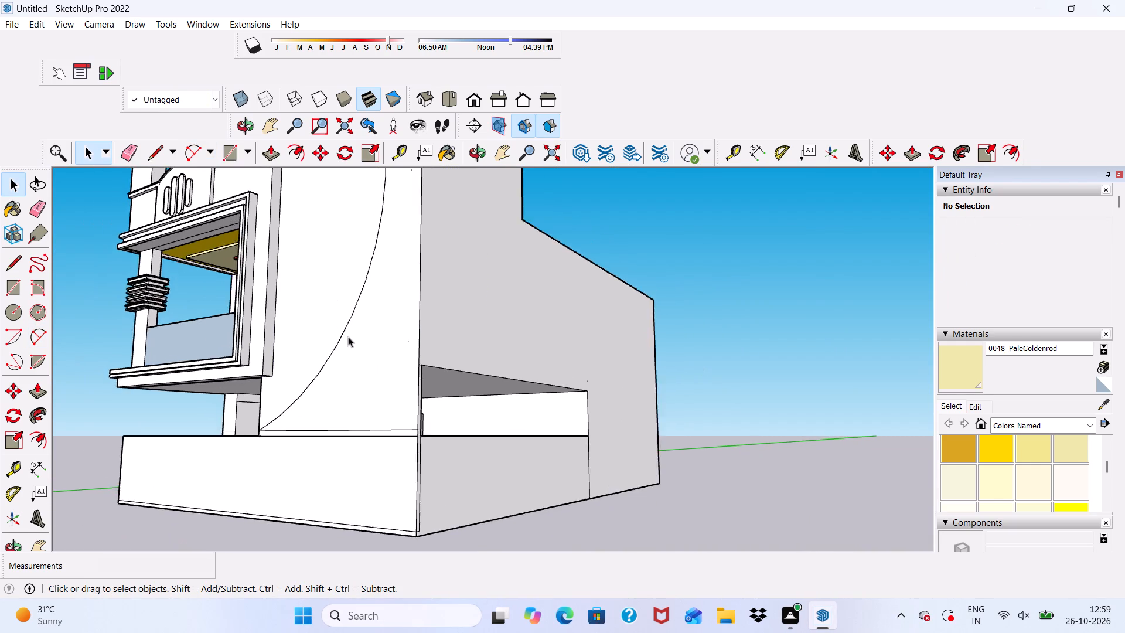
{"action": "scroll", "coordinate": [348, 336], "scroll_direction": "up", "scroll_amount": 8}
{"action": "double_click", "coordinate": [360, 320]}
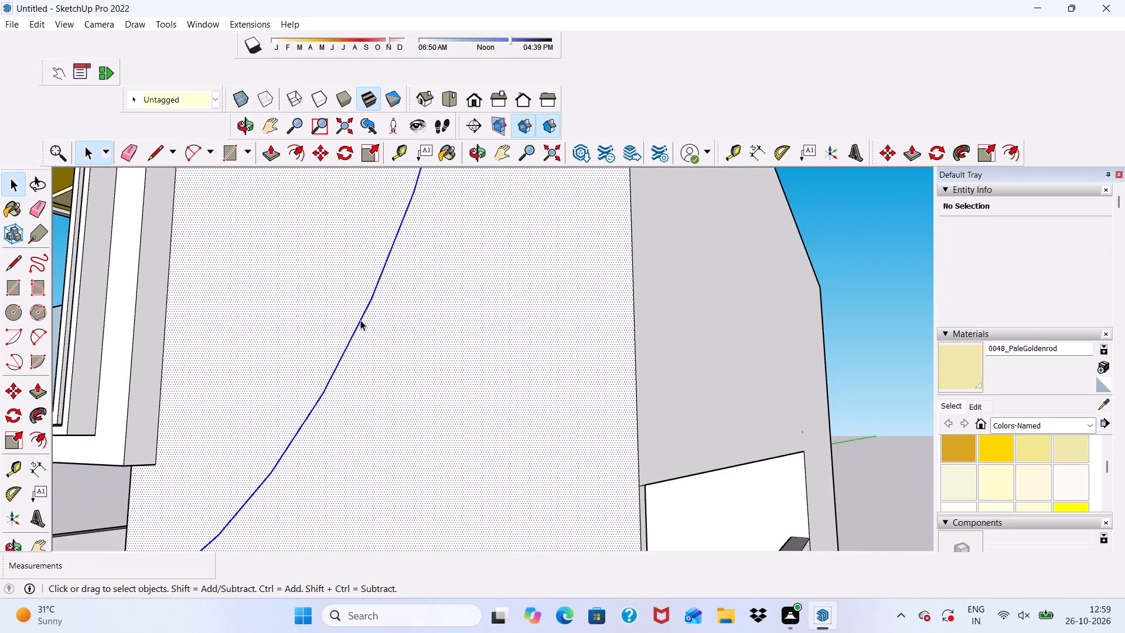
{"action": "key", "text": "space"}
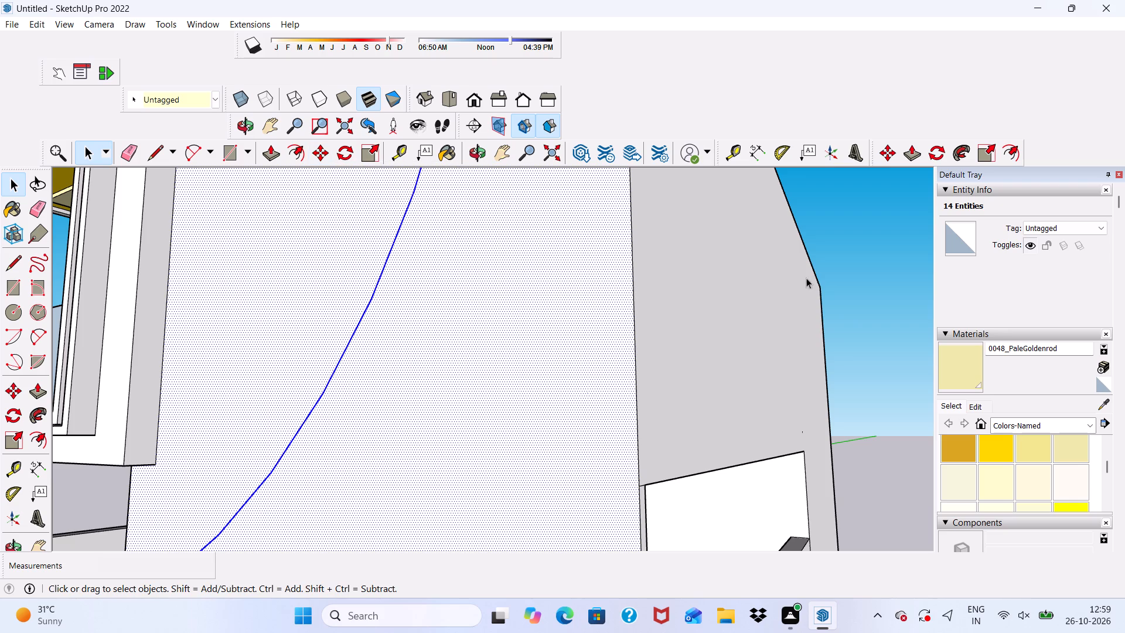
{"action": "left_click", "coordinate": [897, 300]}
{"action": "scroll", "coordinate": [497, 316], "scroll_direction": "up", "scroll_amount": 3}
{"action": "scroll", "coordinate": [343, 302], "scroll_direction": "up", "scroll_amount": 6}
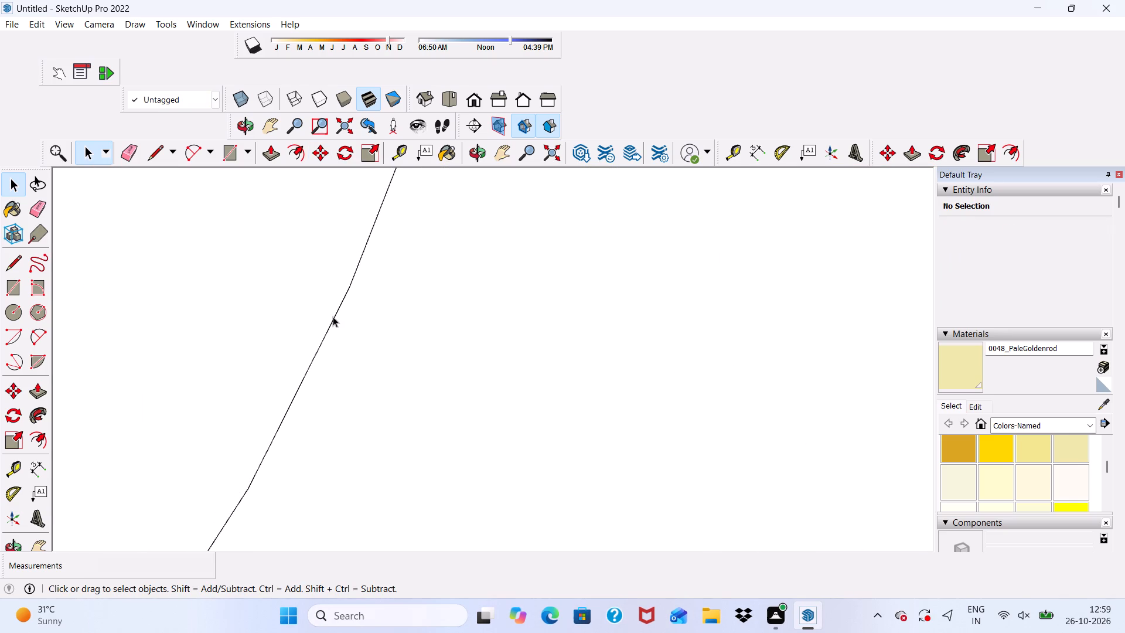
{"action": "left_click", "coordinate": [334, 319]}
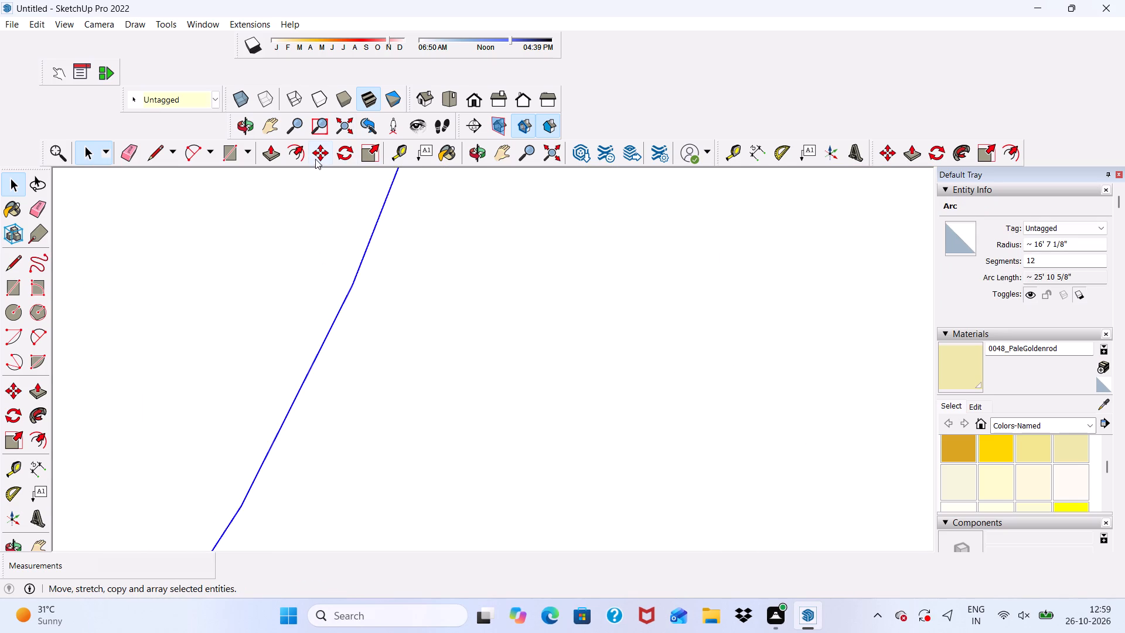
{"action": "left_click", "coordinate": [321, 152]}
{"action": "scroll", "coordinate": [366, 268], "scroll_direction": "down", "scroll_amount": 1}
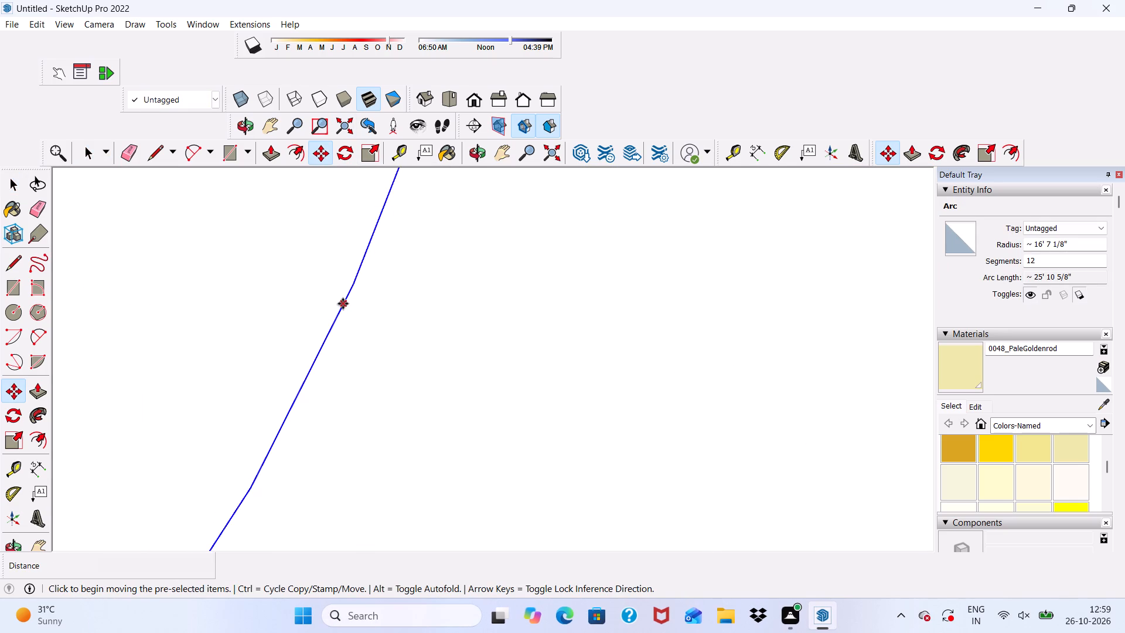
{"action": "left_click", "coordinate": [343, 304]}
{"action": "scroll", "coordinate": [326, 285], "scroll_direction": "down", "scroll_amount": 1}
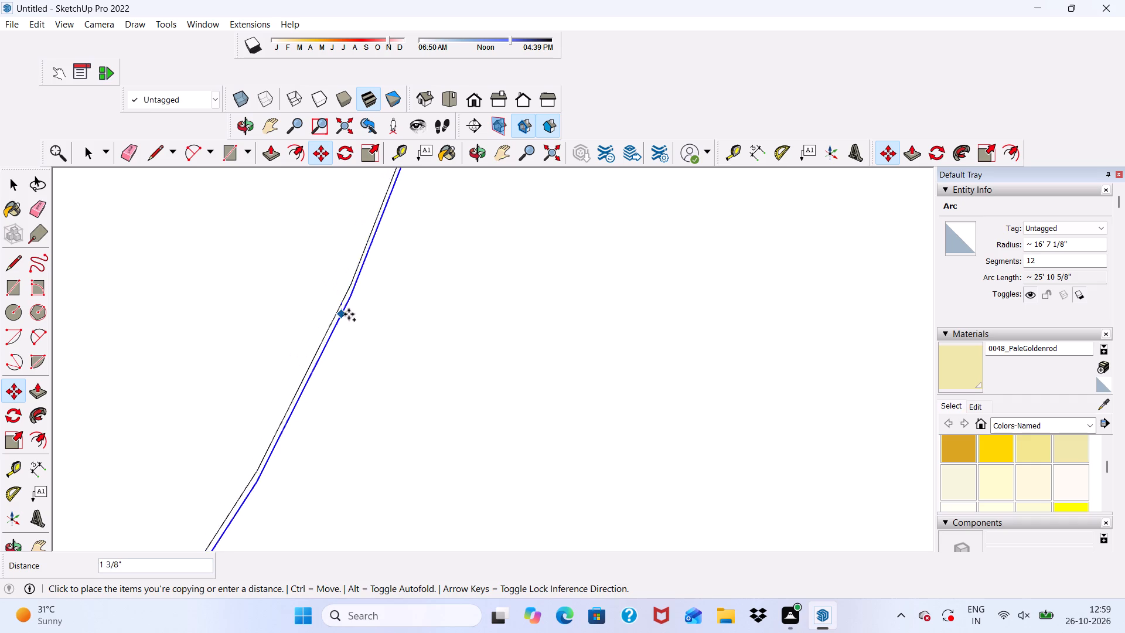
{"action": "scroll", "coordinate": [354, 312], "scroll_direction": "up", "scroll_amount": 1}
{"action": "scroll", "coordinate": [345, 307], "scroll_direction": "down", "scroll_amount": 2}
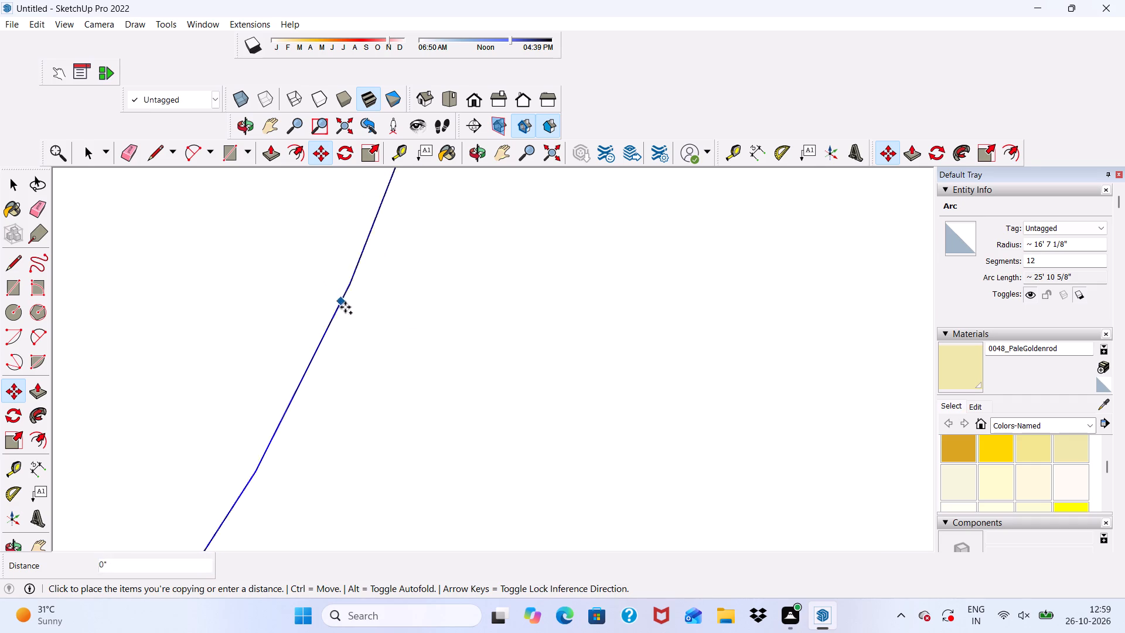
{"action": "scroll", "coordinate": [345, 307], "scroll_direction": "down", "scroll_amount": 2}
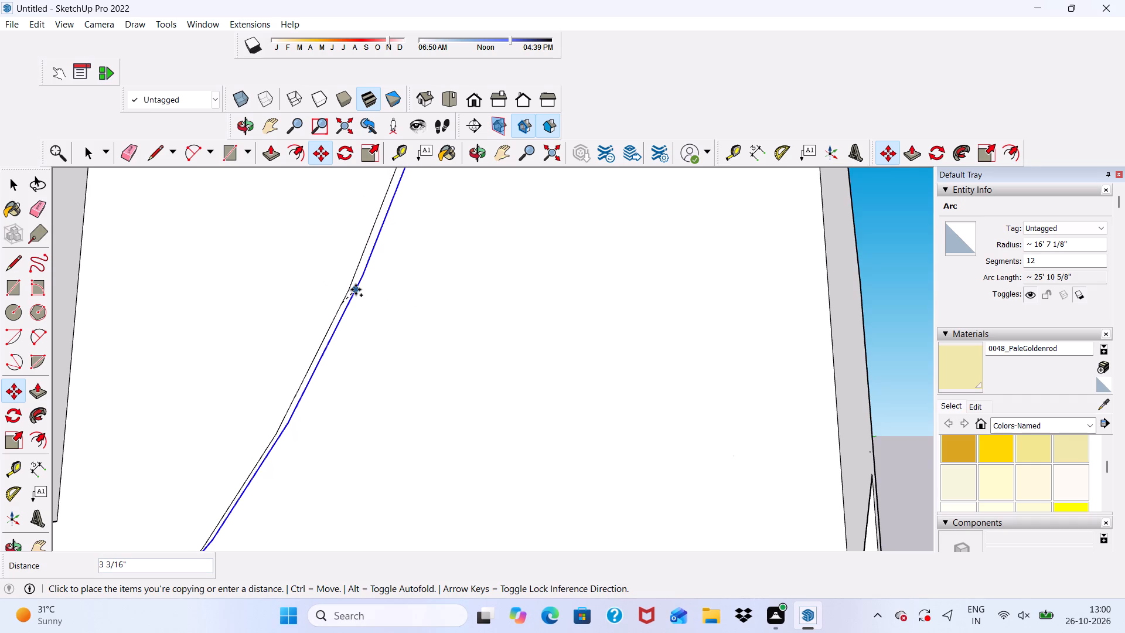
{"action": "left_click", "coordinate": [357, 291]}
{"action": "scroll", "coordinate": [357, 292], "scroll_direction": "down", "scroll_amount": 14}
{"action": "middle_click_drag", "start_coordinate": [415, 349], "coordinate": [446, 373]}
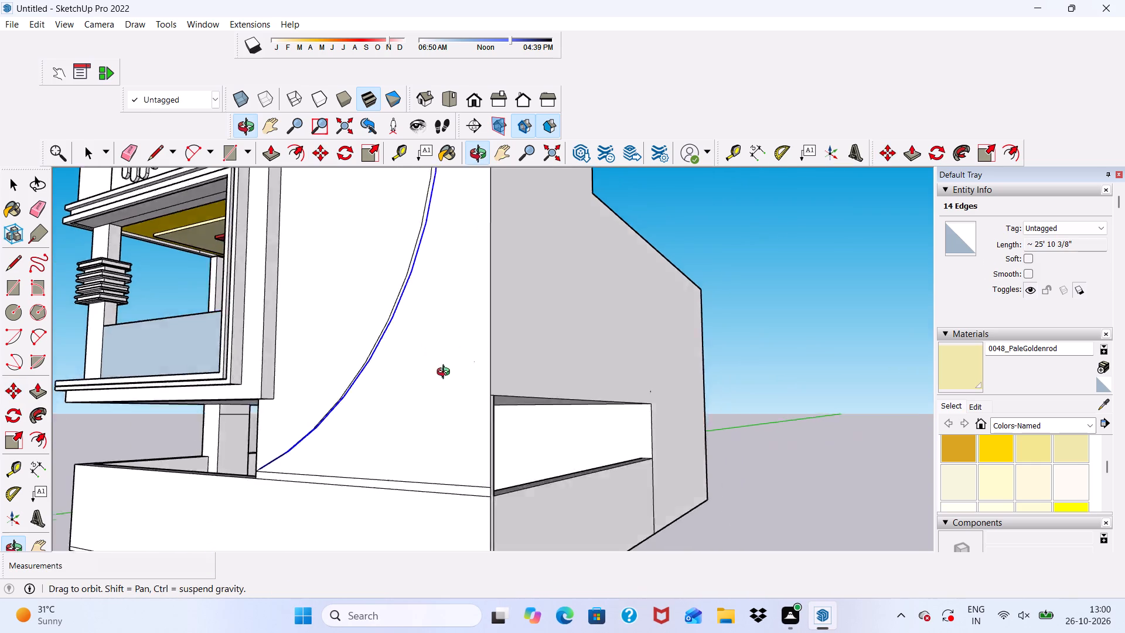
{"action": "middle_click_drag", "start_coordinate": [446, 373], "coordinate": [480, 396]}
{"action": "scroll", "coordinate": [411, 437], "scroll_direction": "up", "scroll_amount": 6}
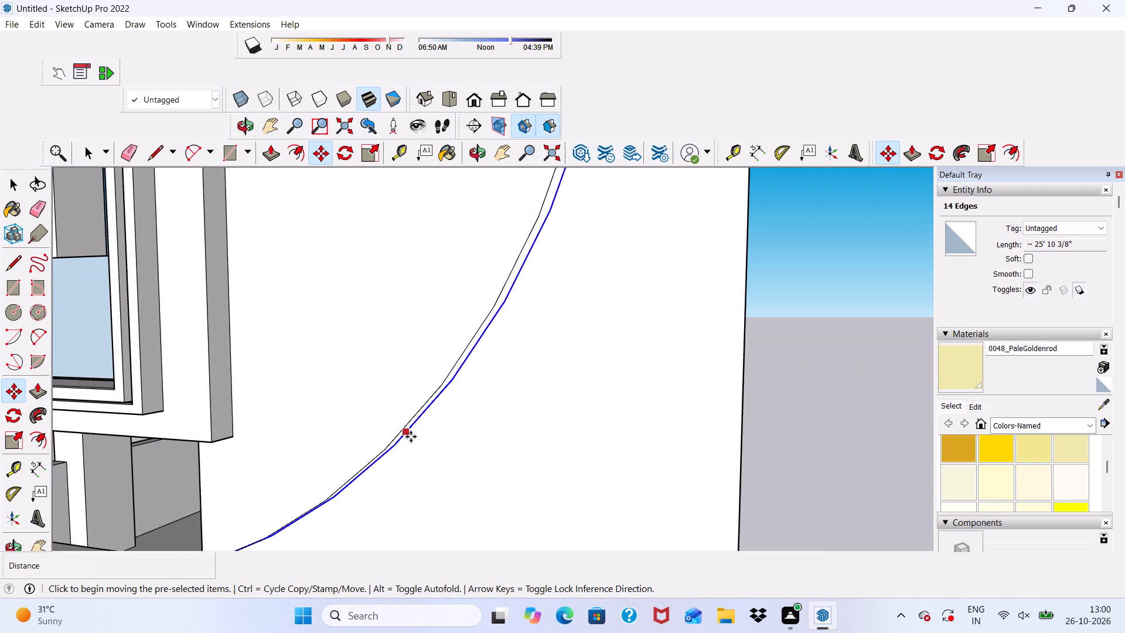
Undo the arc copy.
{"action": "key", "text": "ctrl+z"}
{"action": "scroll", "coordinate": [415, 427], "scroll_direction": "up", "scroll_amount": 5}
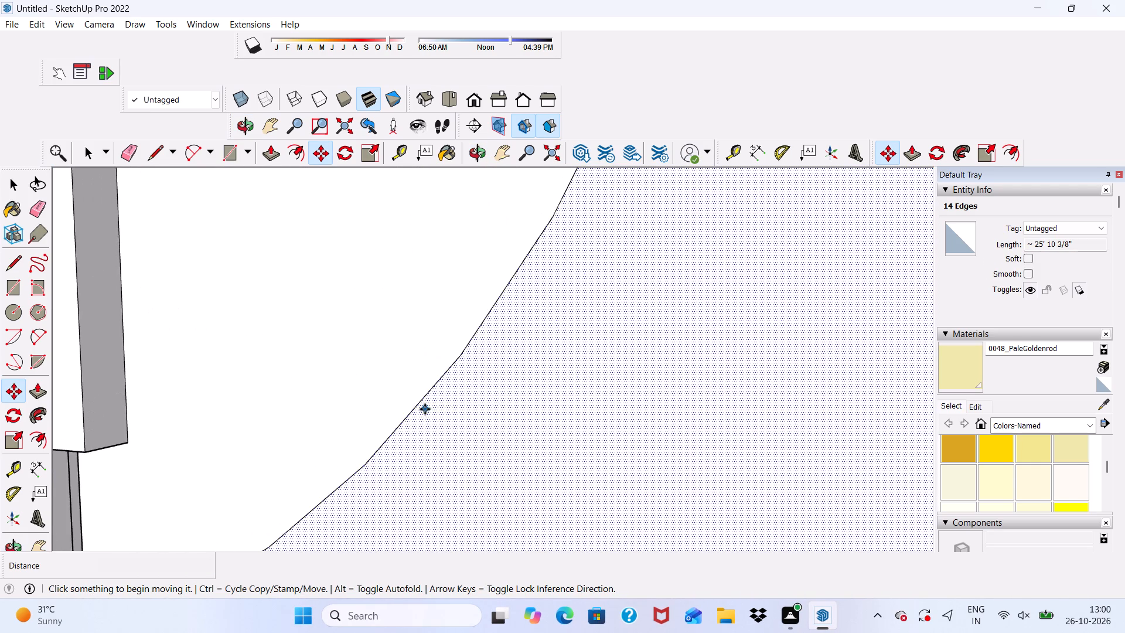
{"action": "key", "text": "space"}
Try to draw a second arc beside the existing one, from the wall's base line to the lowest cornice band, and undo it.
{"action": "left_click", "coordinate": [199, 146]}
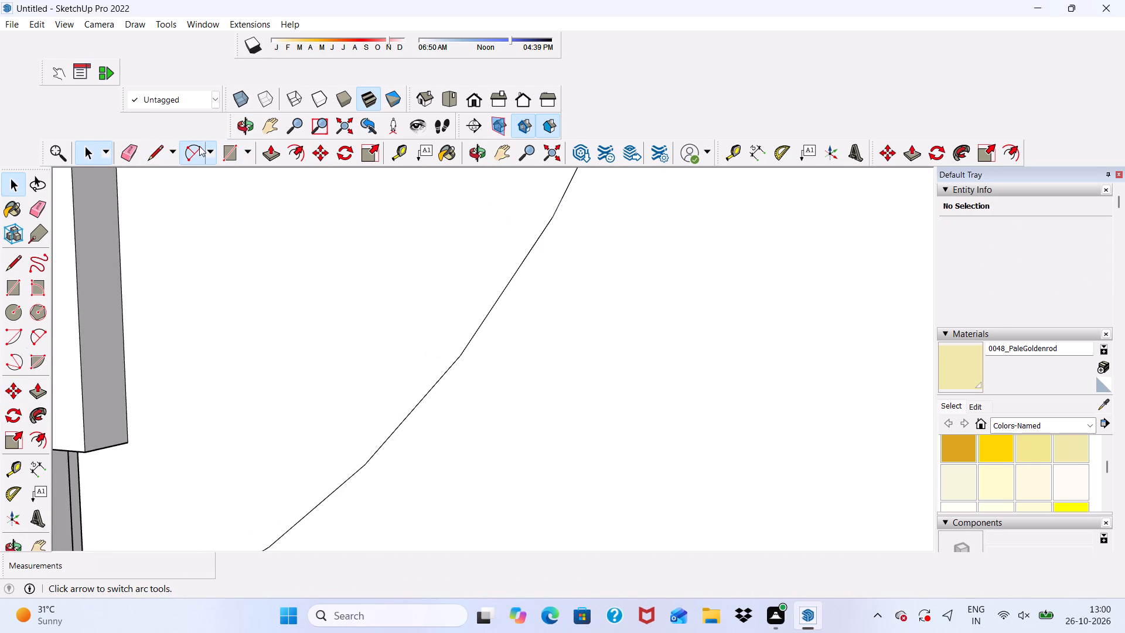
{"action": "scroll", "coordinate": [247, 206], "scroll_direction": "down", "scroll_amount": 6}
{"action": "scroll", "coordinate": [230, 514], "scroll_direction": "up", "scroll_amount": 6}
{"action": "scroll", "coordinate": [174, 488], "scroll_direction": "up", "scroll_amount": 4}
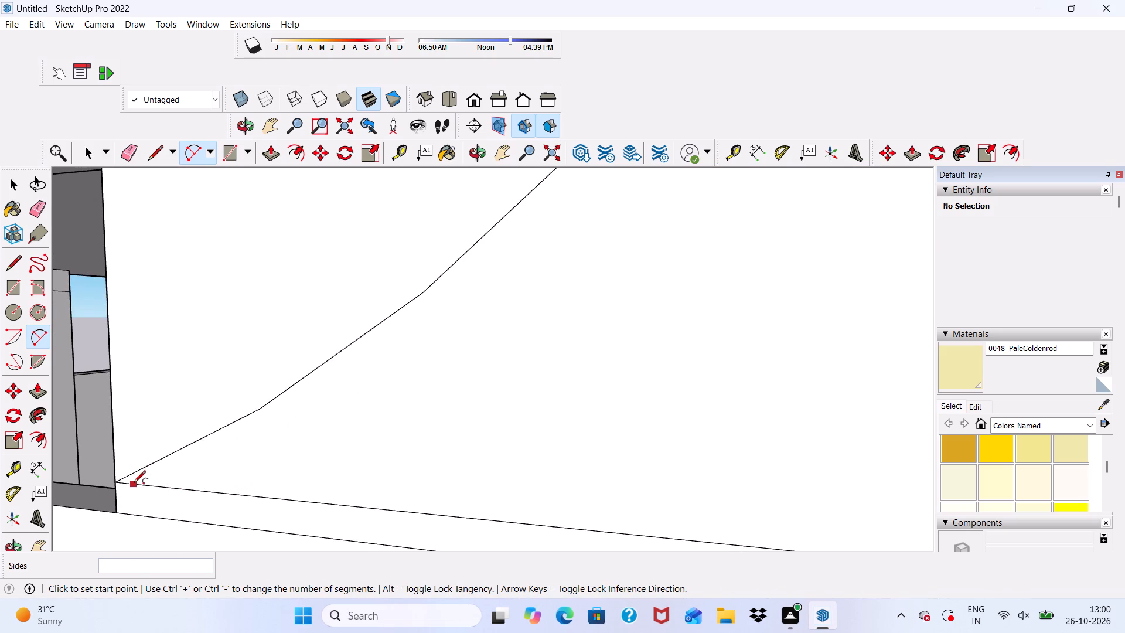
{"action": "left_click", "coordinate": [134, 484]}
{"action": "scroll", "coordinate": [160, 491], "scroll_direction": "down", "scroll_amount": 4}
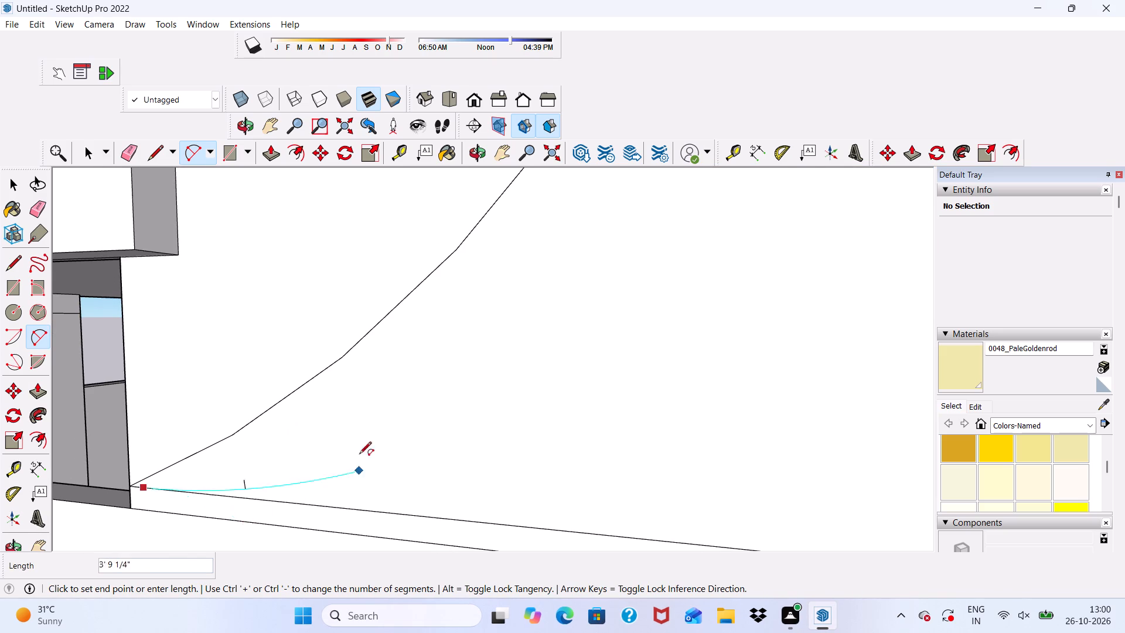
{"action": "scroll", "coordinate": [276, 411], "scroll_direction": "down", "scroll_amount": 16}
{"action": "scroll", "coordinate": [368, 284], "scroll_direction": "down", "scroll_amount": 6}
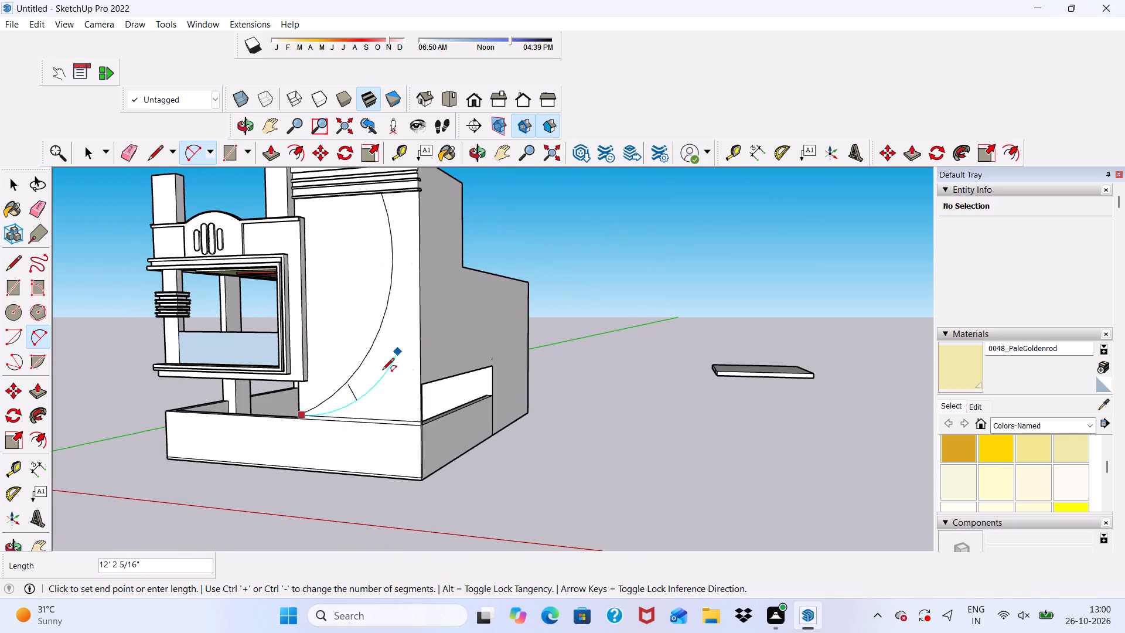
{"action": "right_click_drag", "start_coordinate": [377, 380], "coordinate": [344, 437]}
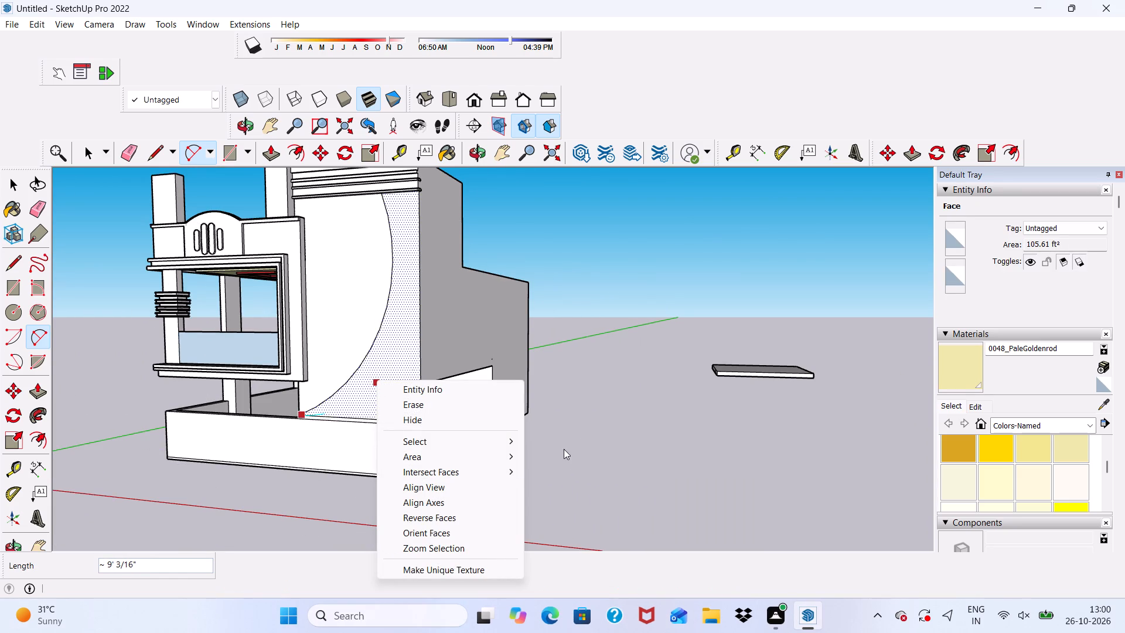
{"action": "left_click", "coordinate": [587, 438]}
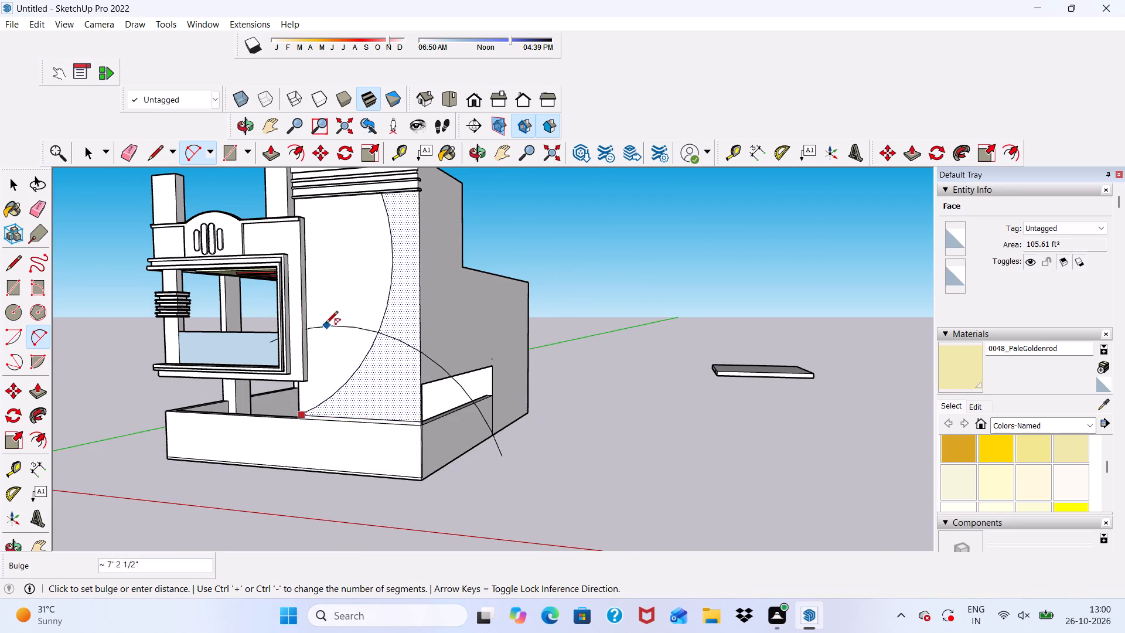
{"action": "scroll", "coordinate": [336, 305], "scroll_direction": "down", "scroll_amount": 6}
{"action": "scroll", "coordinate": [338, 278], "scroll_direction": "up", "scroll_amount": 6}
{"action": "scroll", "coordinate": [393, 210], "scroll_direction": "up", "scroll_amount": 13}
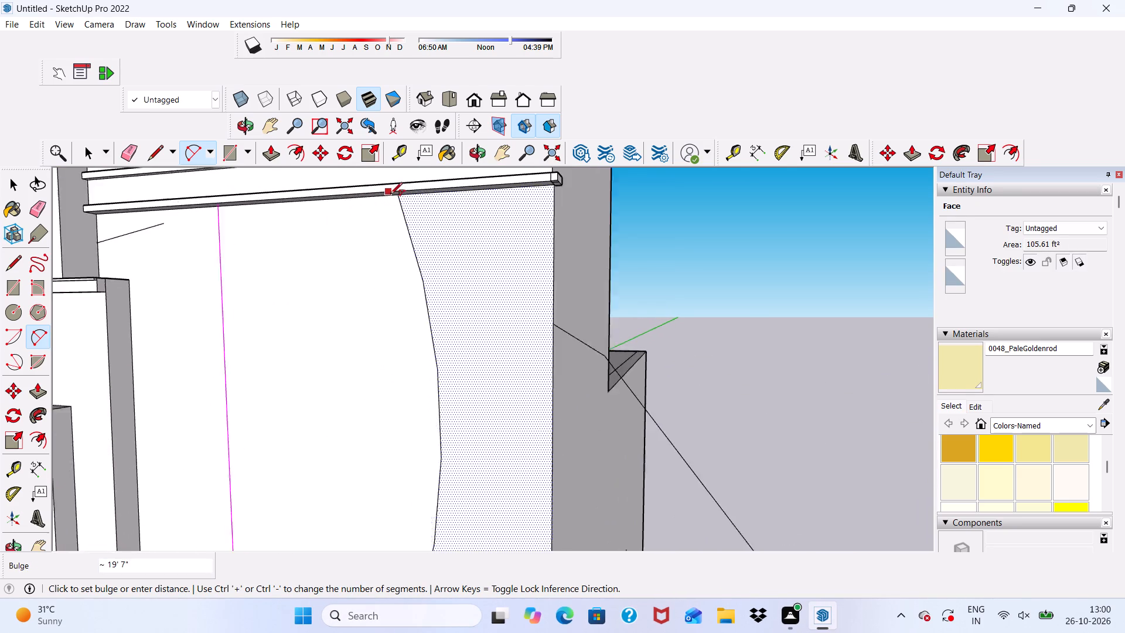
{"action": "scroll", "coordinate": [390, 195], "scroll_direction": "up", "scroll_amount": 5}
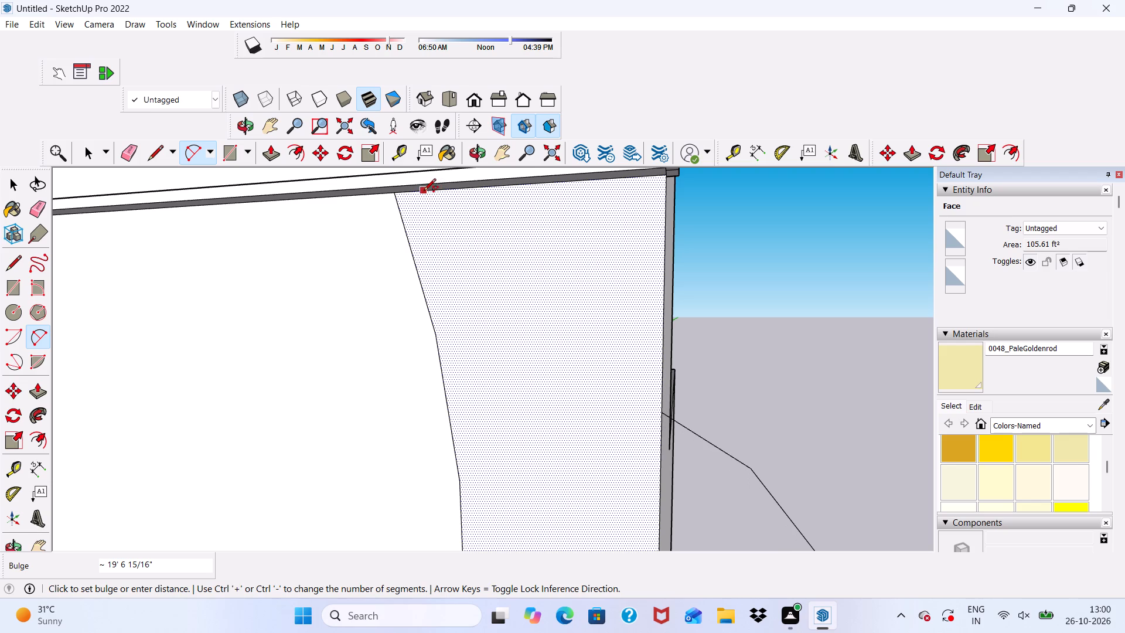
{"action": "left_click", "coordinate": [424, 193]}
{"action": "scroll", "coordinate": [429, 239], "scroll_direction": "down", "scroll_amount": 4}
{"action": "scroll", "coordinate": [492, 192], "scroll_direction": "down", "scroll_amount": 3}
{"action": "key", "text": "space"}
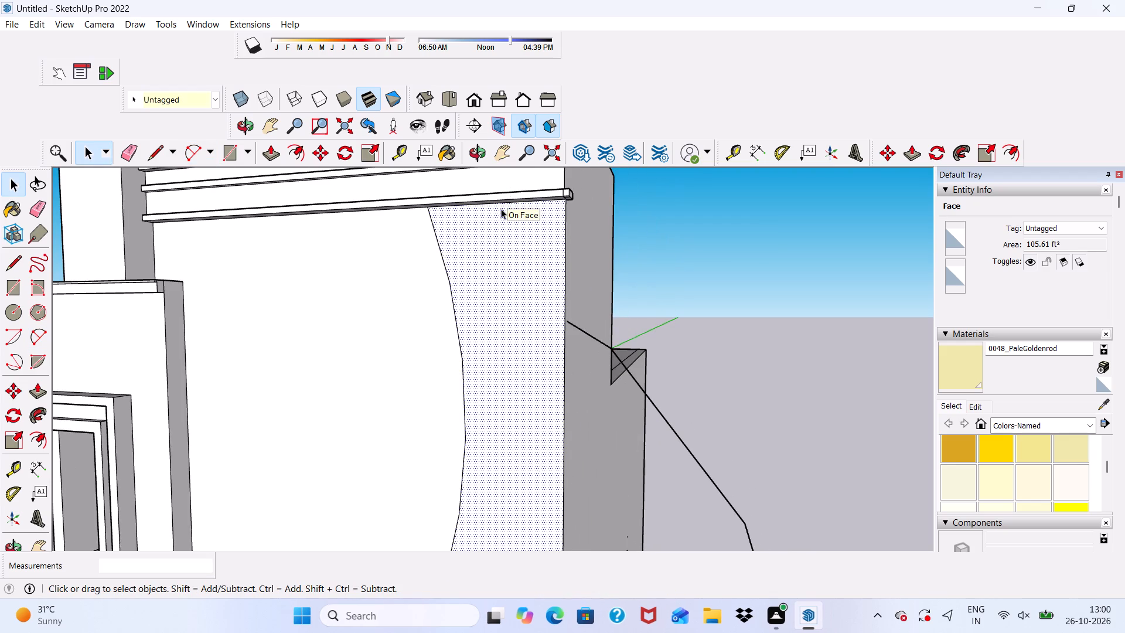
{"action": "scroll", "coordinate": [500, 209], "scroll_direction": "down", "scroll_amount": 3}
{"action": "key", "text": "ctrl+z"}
Draw a second arc just outside the first, from the wall's base line to the lowest cornice band, bulging about 4' 8" outward.
{"action": "scroll", "coordinate": [558, 196], "scroll_direction": "down", "scroll_amount": 2}
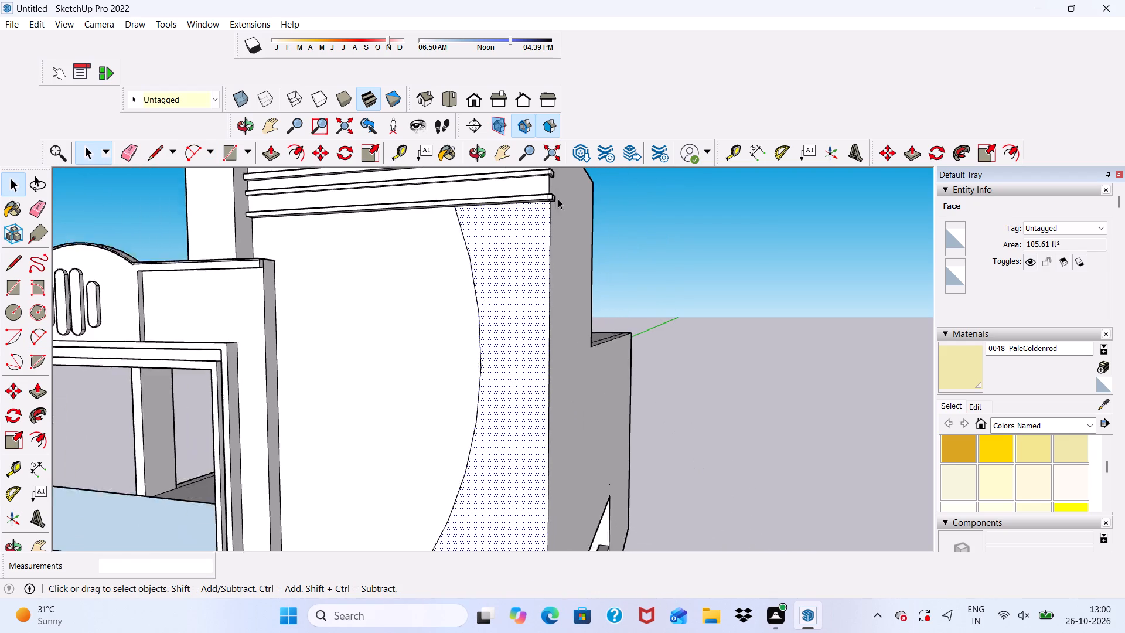
{"action": "scroll", "coordinate": [558, 199], "scroll_direction": "down", "scroll_amount": 10}
{"action": "scroll", "coordinate": [330, 281], "scroll_direction": "down", "scroll_amount": 4}
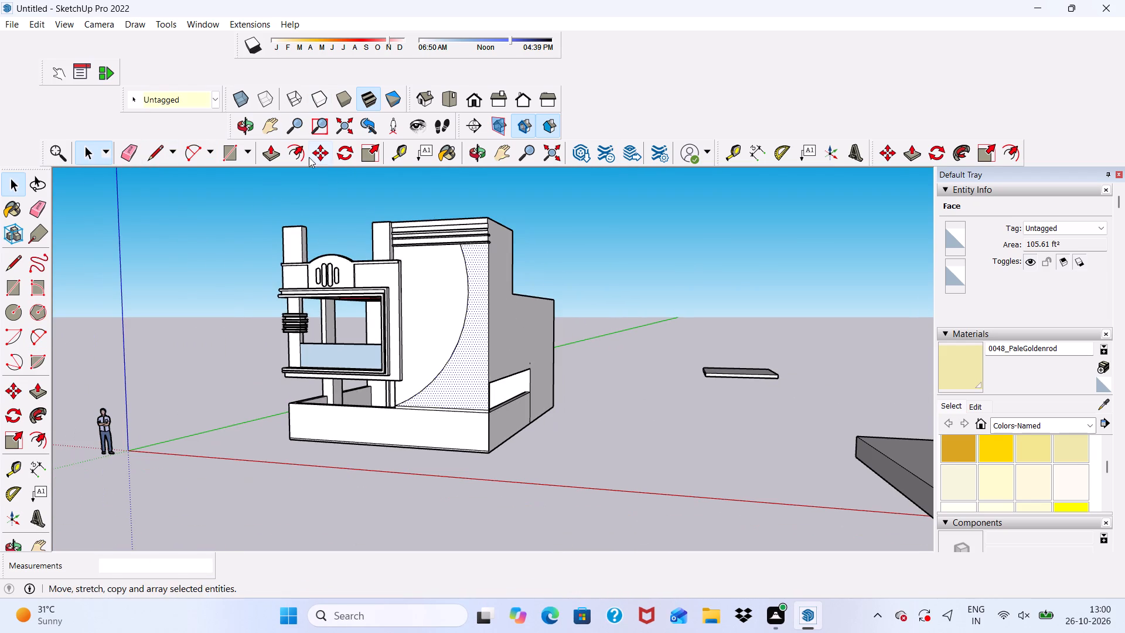
{"action": "left_click_drag", "start_coordinate": [188, 152], "coordinate": [189, 157]}
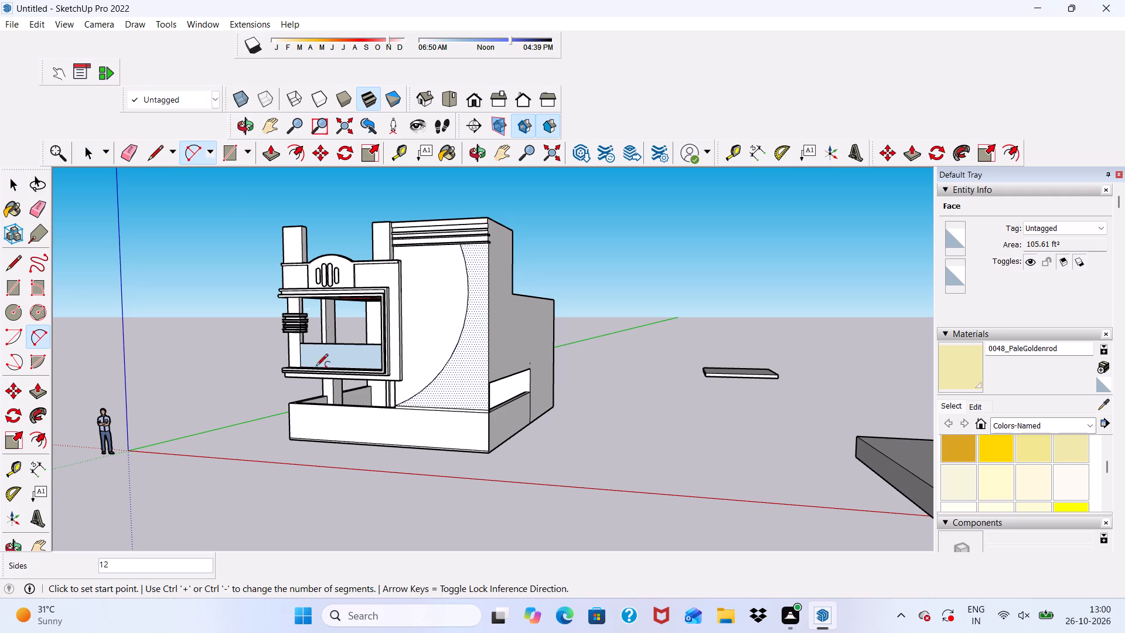
{"action": "scroll", "coordinate": [394, 427], "scroll_direction": "up", "scroll_amount": 18}
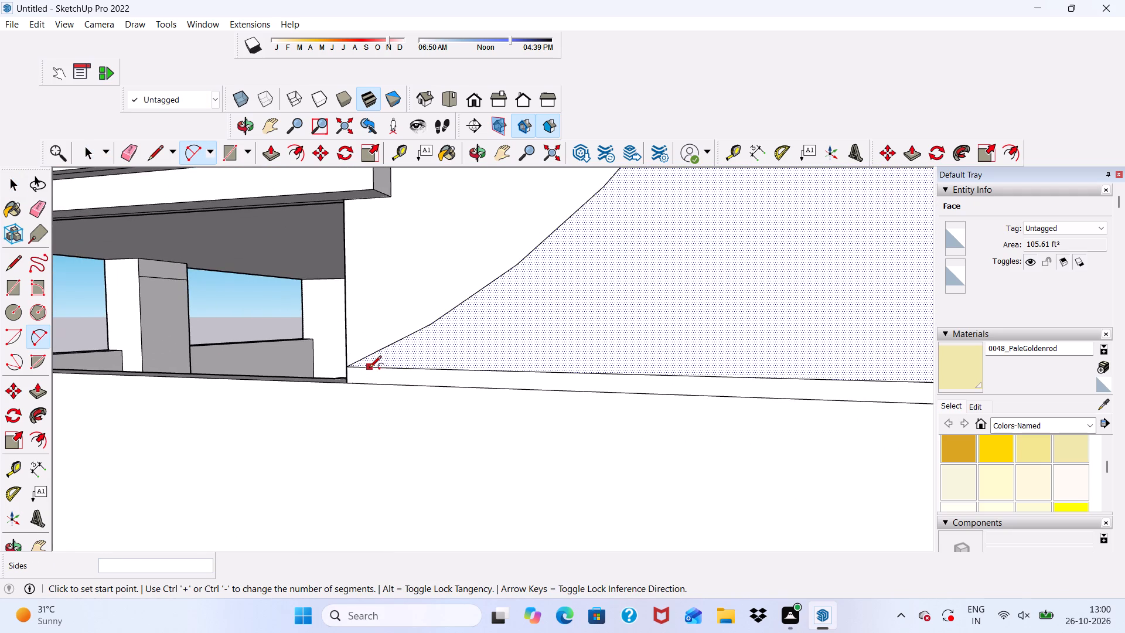
{"action": "left_click", "coordinate": [370, 370]}
{"action": "scroll", "coordinate": [384, 379], "scroll_direction": "down", "scroll_amount": 4}
{"action": "scroll", "coordinate": [353, 339], "scroll_direction": "down", "scroll_amount": 5}
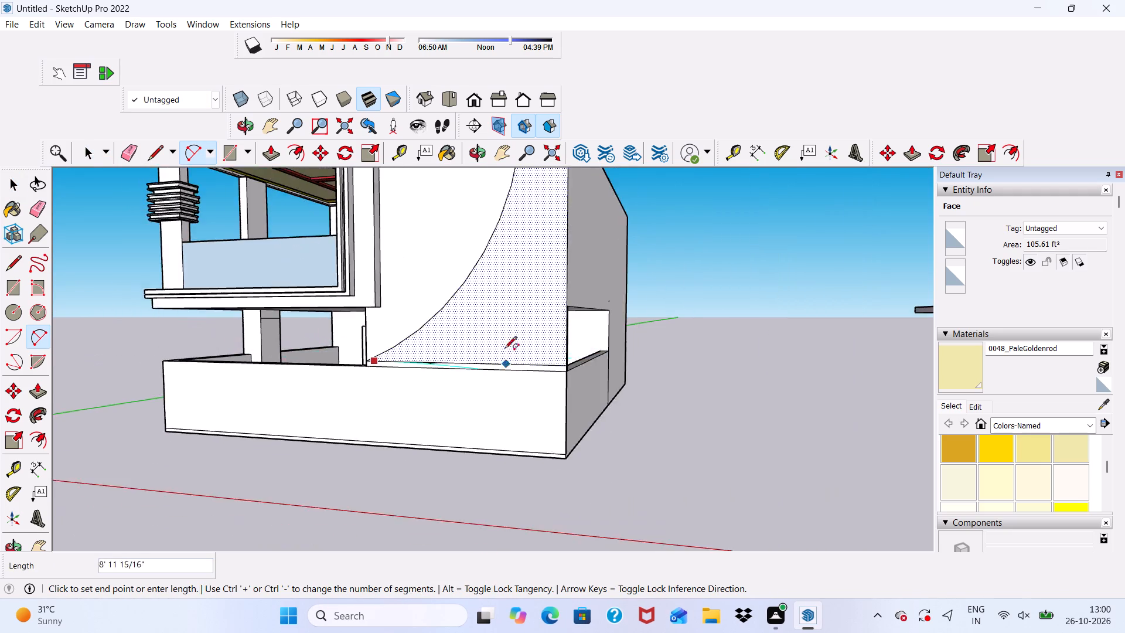
{"action": "scroll", "coordinate": [504, 349], "scroll_direction": "down", "scroll_amount": 5}
{"action": "scroll", "coordinate": [514, 231], "scroll_direction": "up", "scroll_amount": 5}
{"action": "scroll", "coordinate": [514, 231], "scroll_direction": "down", "scroll_amount": 5}
{"action": "middle_click_drag", "start_coordinate": [510, 312], "coordinate": [516, 240]}
{"action": "scroll", "coordinate": [516, 240], "scroll_direction": "up", "scroll_amount": 1}
{"action": "scroll", "coordinate": [478, 315], "scroll_direction": "down", "scroll_amount": 6}
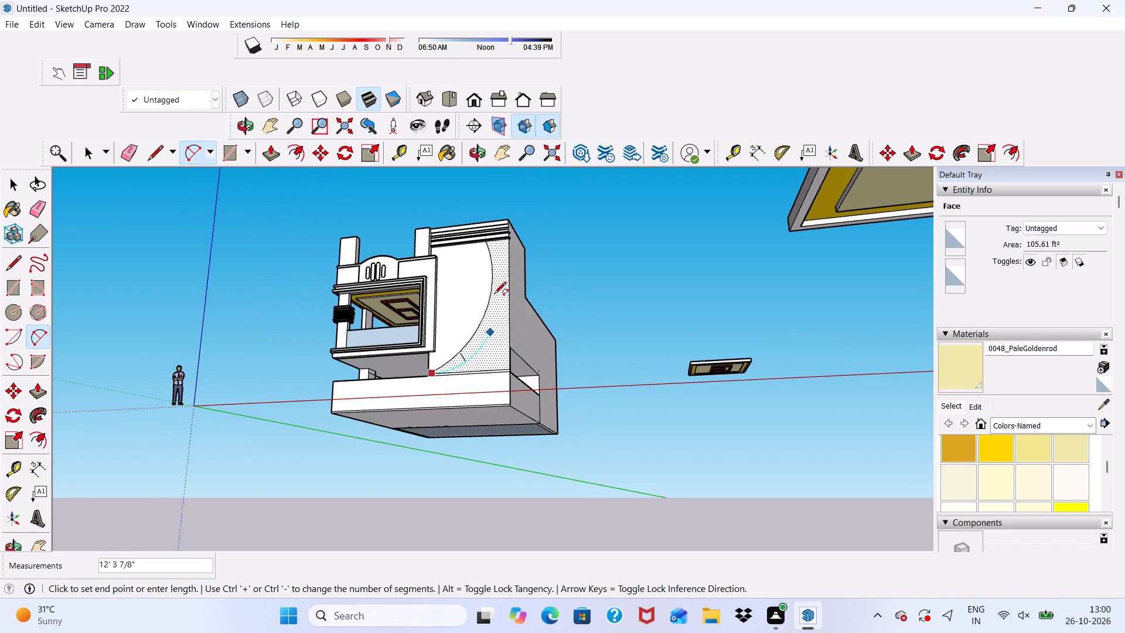
{"action": "scroll", "coordinate": [494, 273], "scroll_direction": "up", "scroll_amount": 4}
{"action": "scroll", "coordinate": [484, 225], "scroll_direction": "up", "scroll_amount": 20}
{"action": "scroll", "coordinate": [484, 225], "scroll_direction": "up", "scroll_amount": 3}
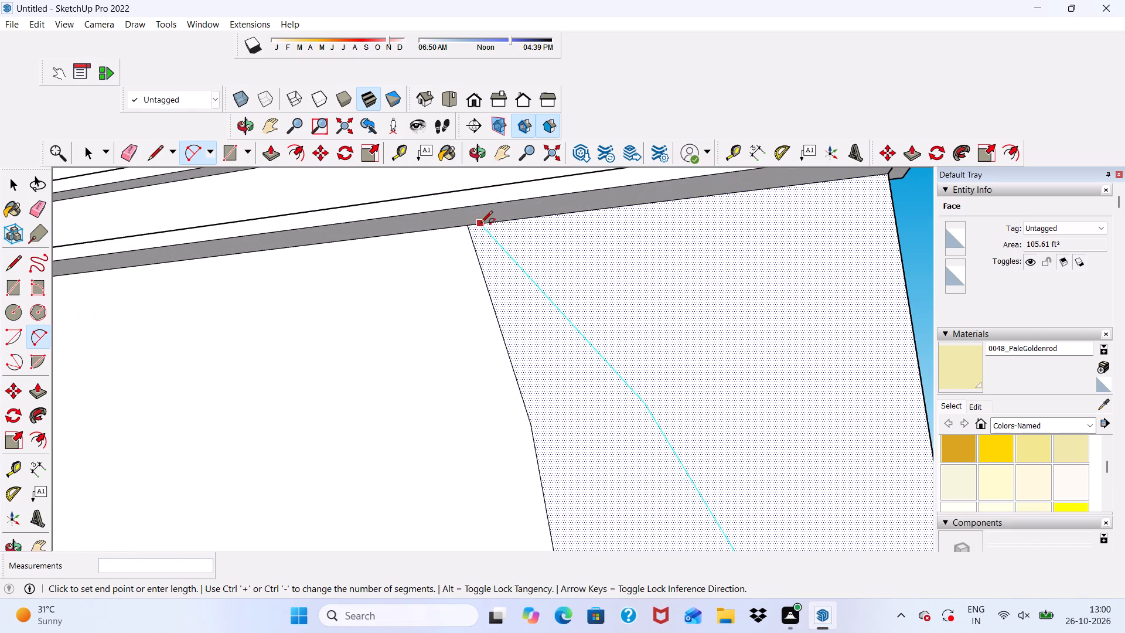
{"action": "left_click", "coordinate": [480, 223]}
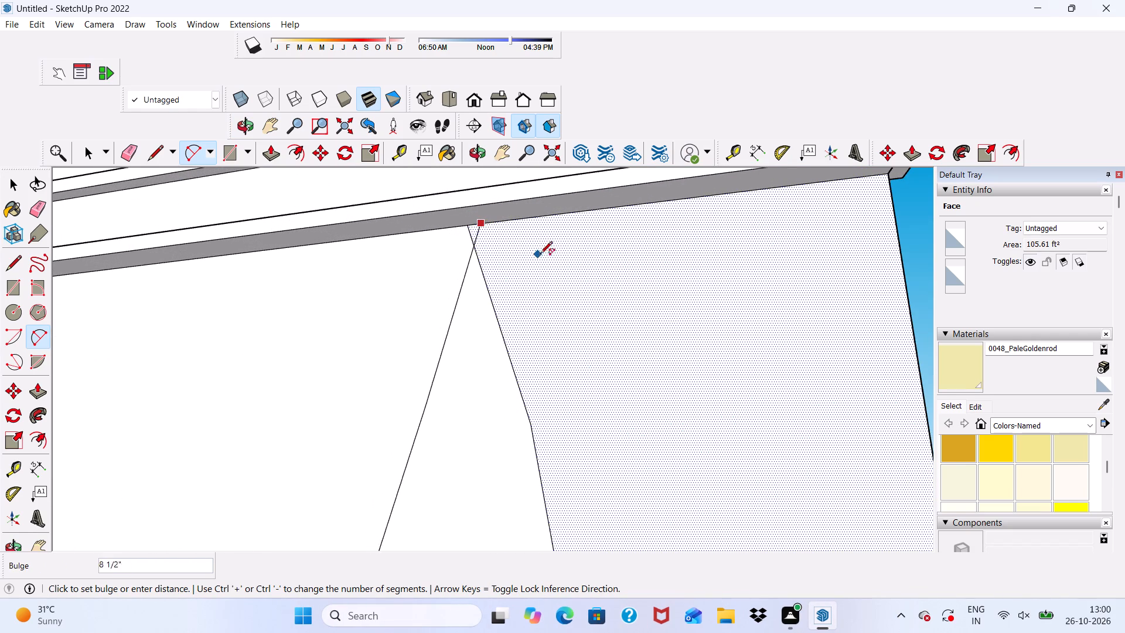
{"action": "scroll", "coordinate": [604, 253], "scroll_direction": "up", "scroll_amount": 4}
{"action": "scroll", "coordinate": [614, 254], "scroll_direction": "down", "scroll_amount": 5}
{"action": "scroll", "coordinate": [551, 247], "scroll_direction": "down", "scroll_amount": 17}
{"action": "middle_click_drag", "start_coordinate": [591, 291], "coordinate": [704, 300]}
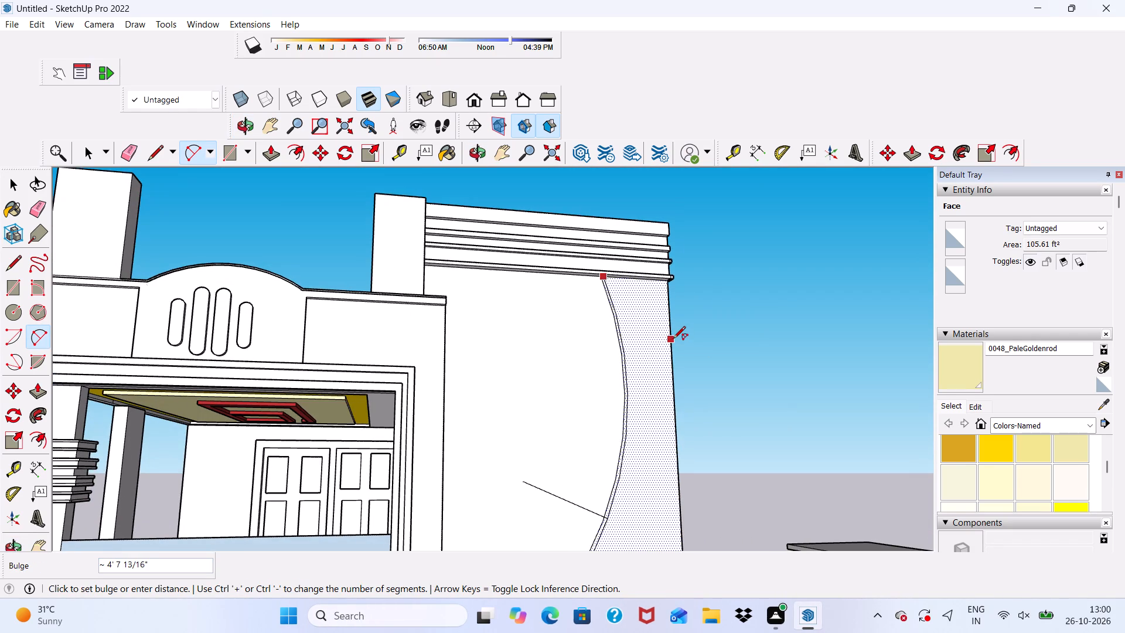
{"action": "scroll", "coordinate": [674, 335], "scroll_direction": "up", "scroll_amount": 2}
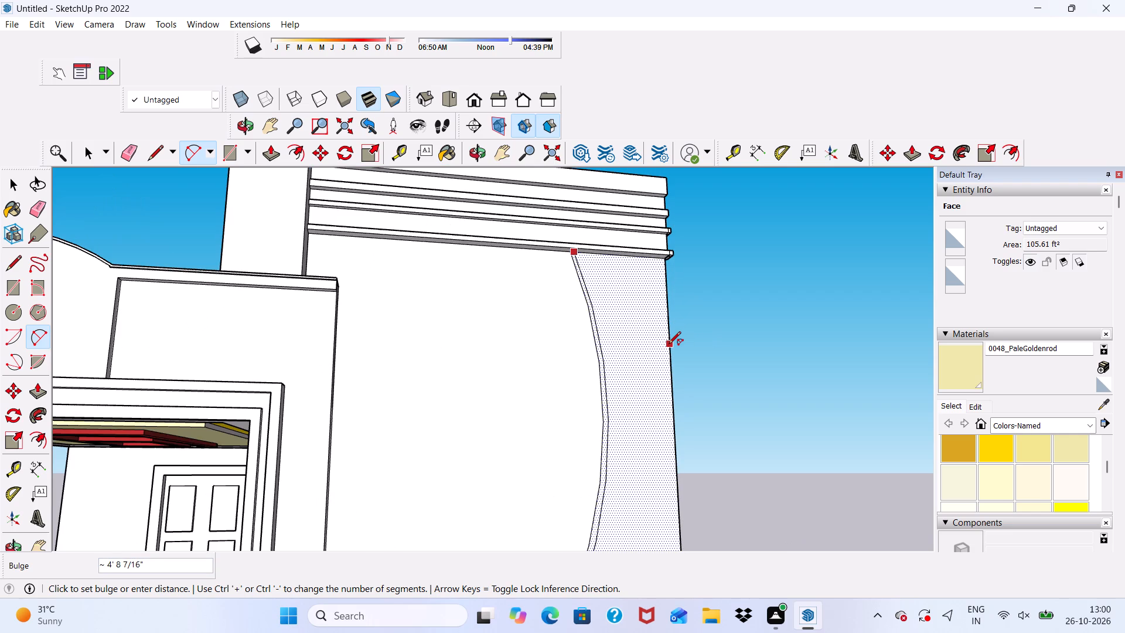
{"action": "left_click", "coordinate": [669, 345]}
Copy the narrow curved band between the two arcs, face and edges, about 1' along the red axis towards the wall's outer edge.
{"action": "scroll", "coordinate": [732, 318], "scroll_direction": "down", "scroll_amount": 7}
{"action": "middle_click_drag", "start_coordinate": [717, 381], "coordinate": [684, 416]}
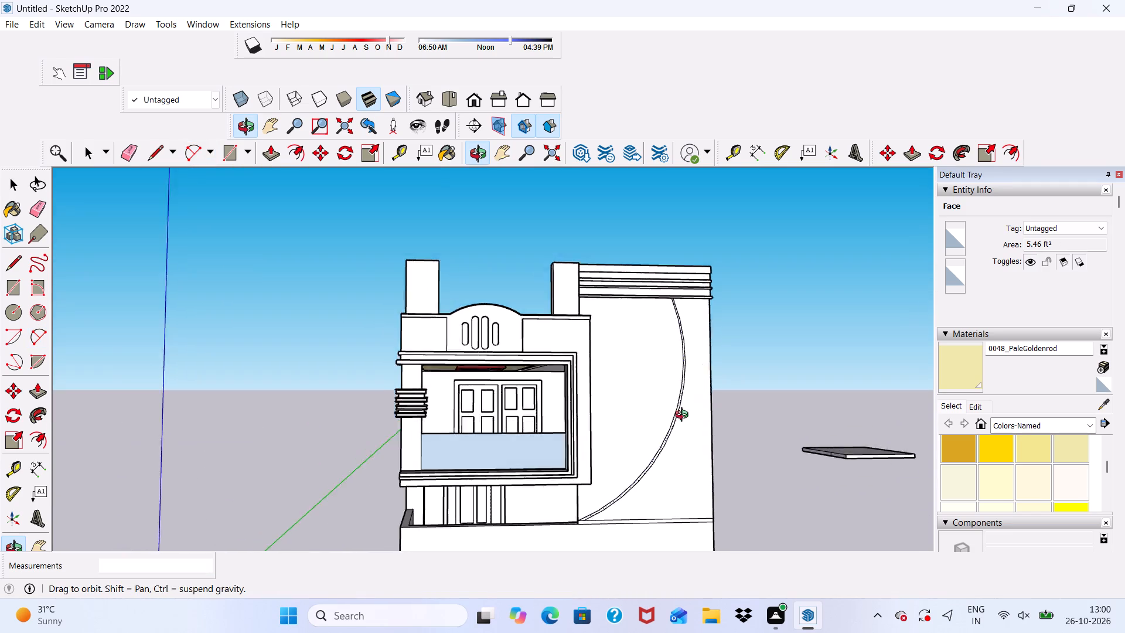
{"action": "middle_click_drag", "start_coordinate": [684, 416], "coordinate": [584, 448]}
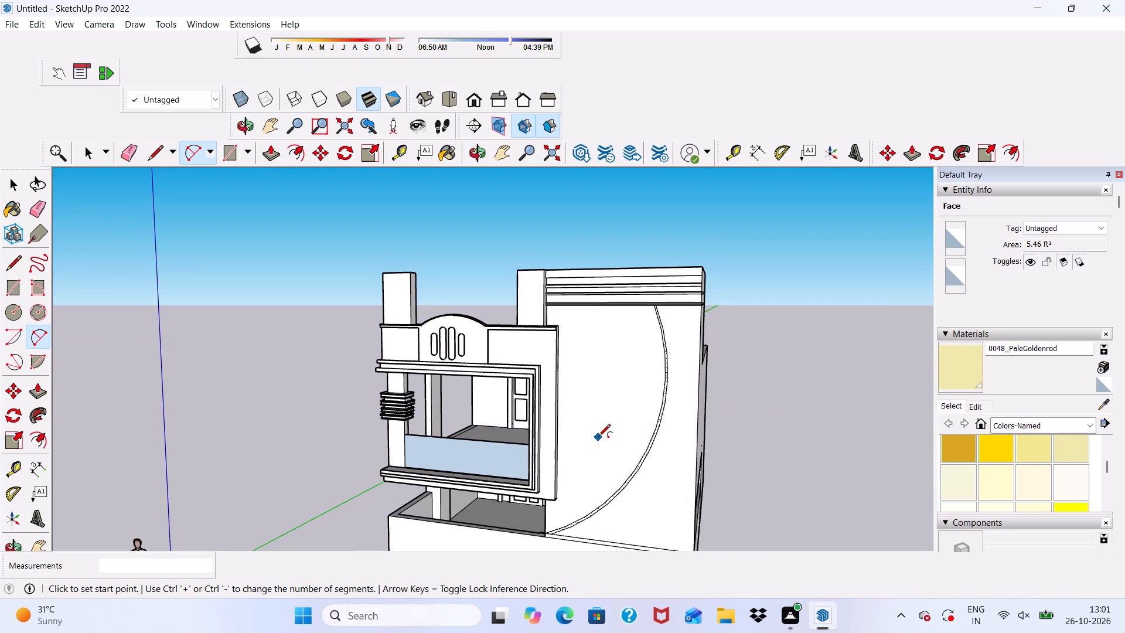
{"action": "key", "text": "space"}
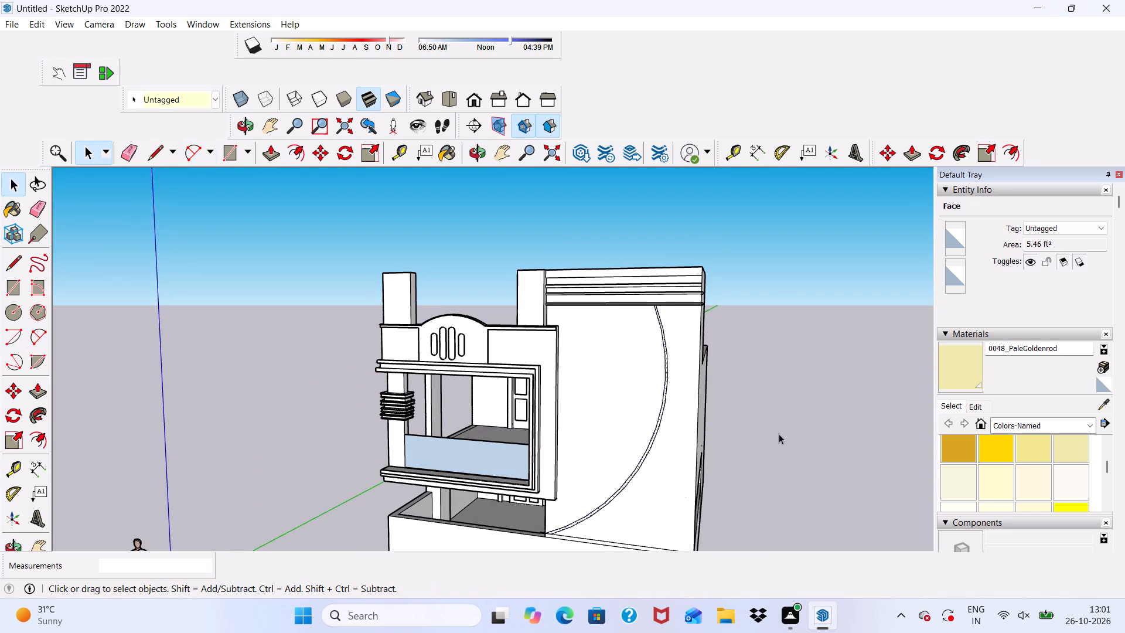
{"action": "scroll", "coordinate": [776, 432], "scroll_direction": "up", "scroll_amount": 2}
{"action": "scroll", "coordinate": [637, 433], "scroll_direction": "down", "scroll_amount": 4}
{"action": "scroll", "coordinate": [624, 434], "scroll_direction": "up", "scroll_amount": 16}
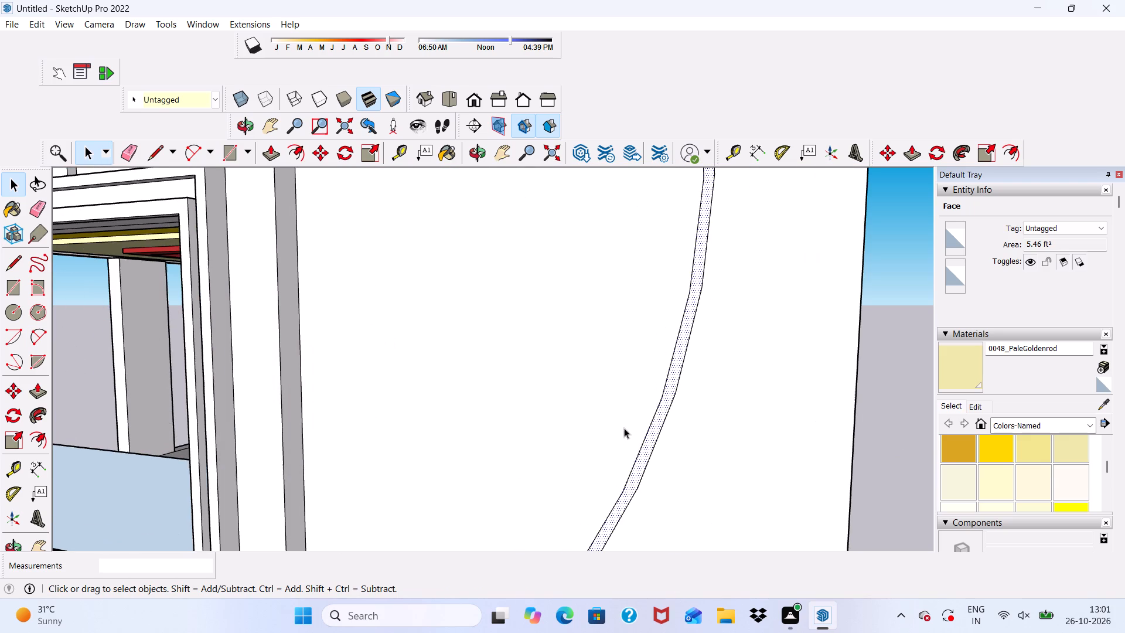
{"action": "double_click", "coordinate": [645, 456]}
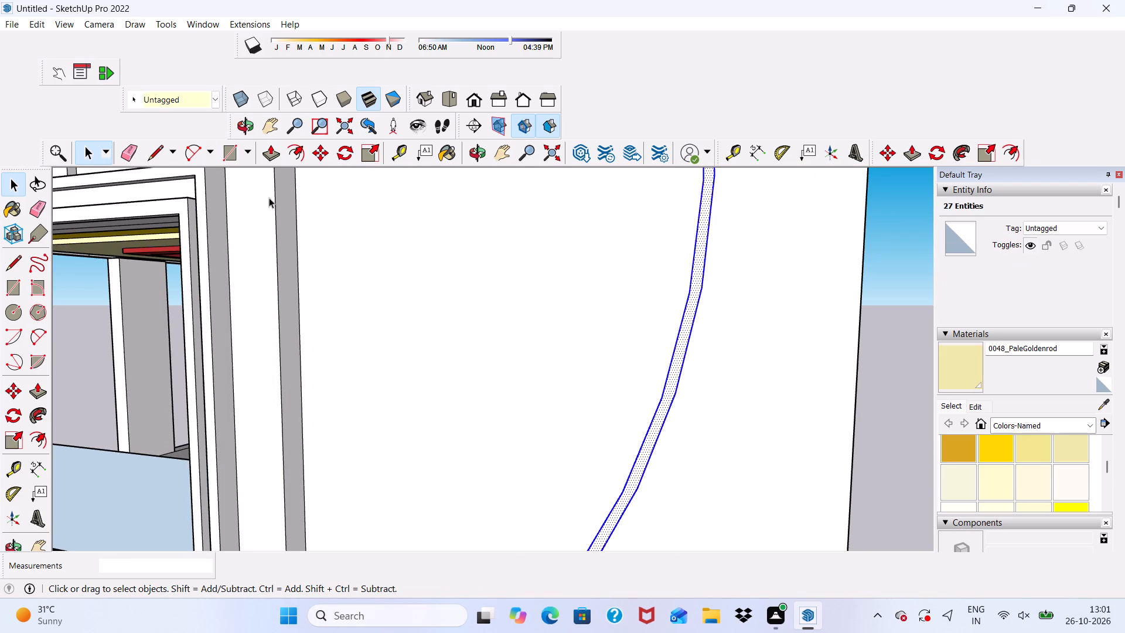
{"action": "left_click", "coordinate": [319, 156]}
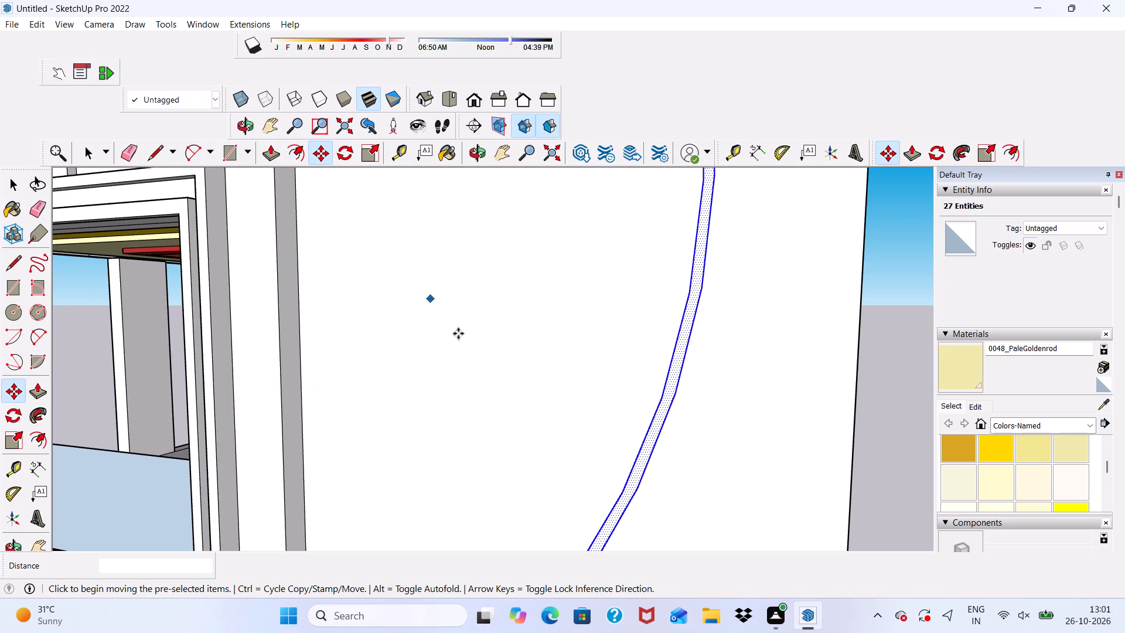
{"action": "left_click", "coordinate": [636, 463]}
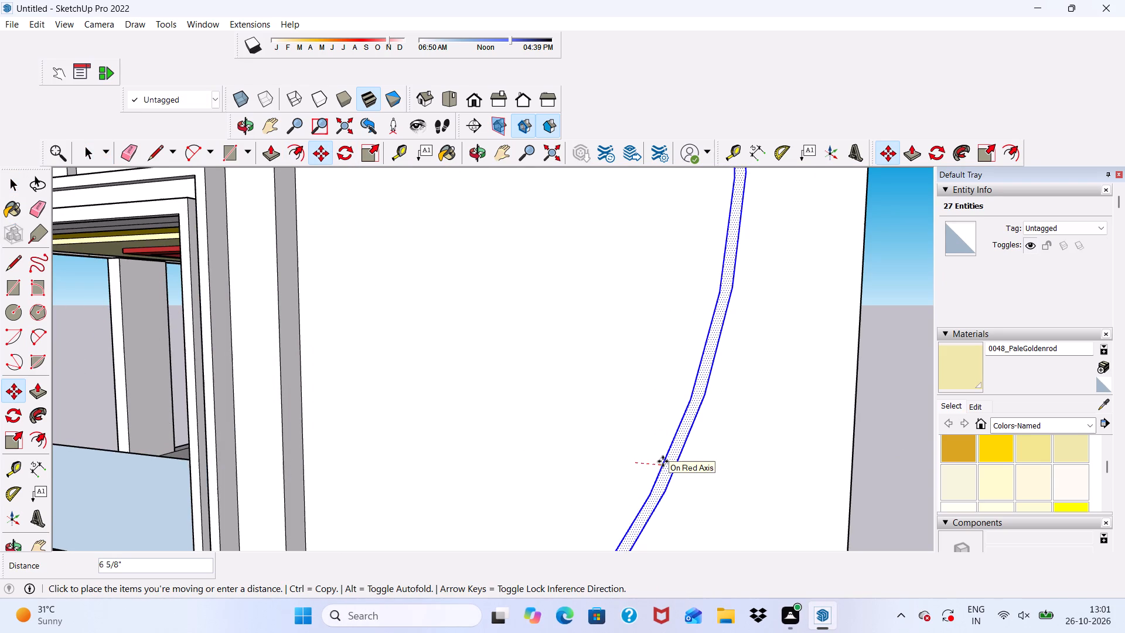
{"action": "scroll", "coordinate": [581, 452], "scroll_direction": "down", "scroll_amount": 11}
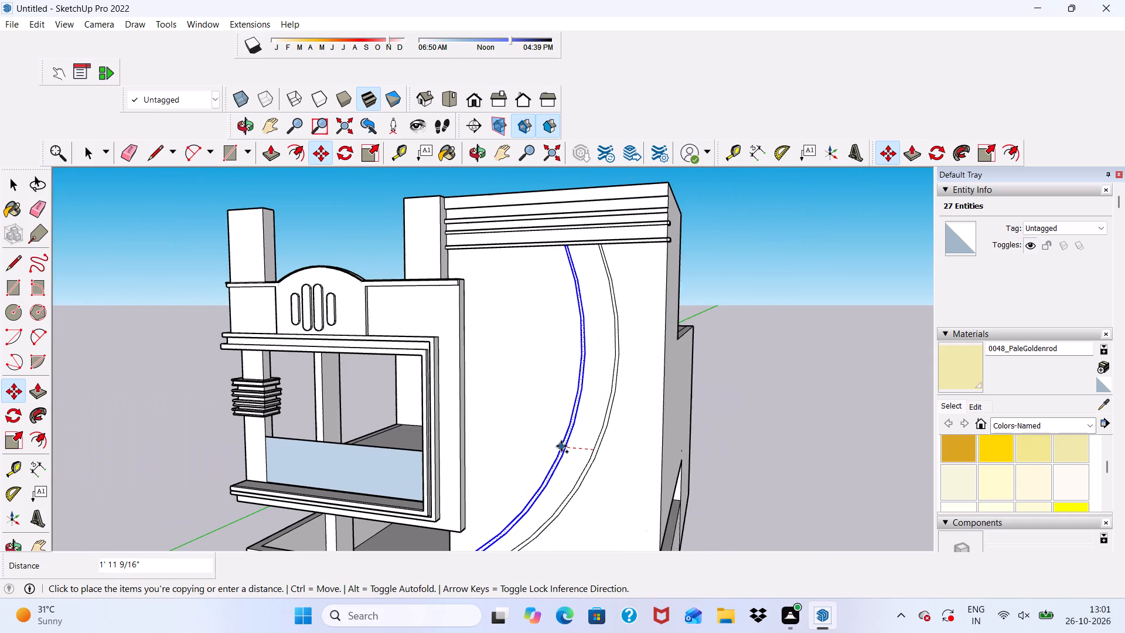
{"action": "scroll", "coordinate": [613, 443], "scroll_direction": "down", "scroll_amount": 2}
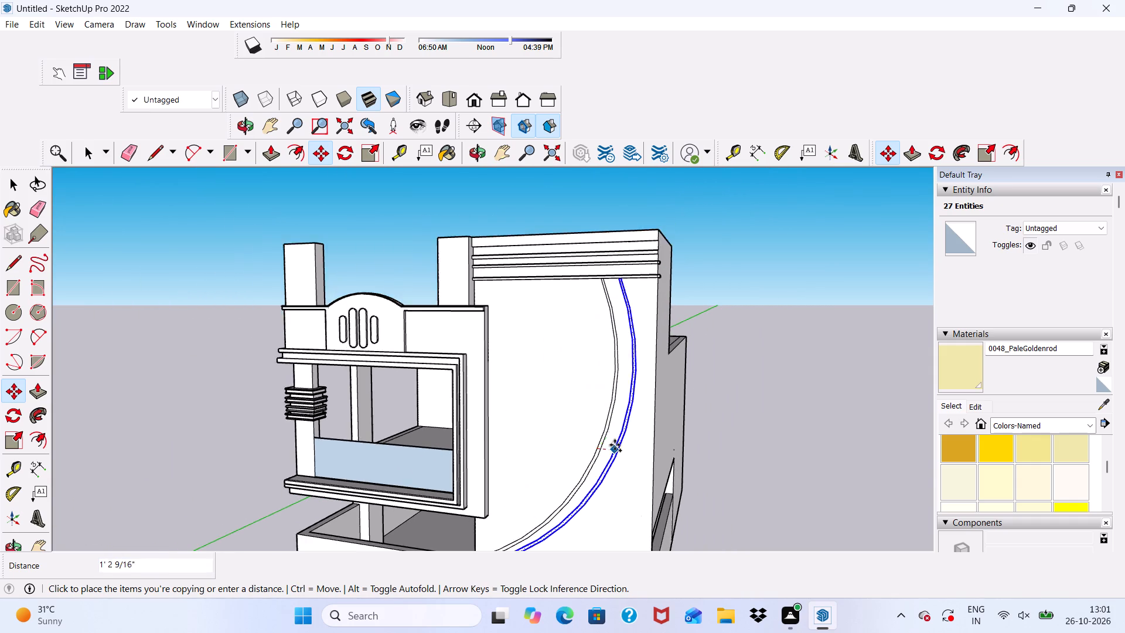
{"action": "scroll", "coordinate": [620, 419], "scroll_direction": "down", "scroll_amount": 3}
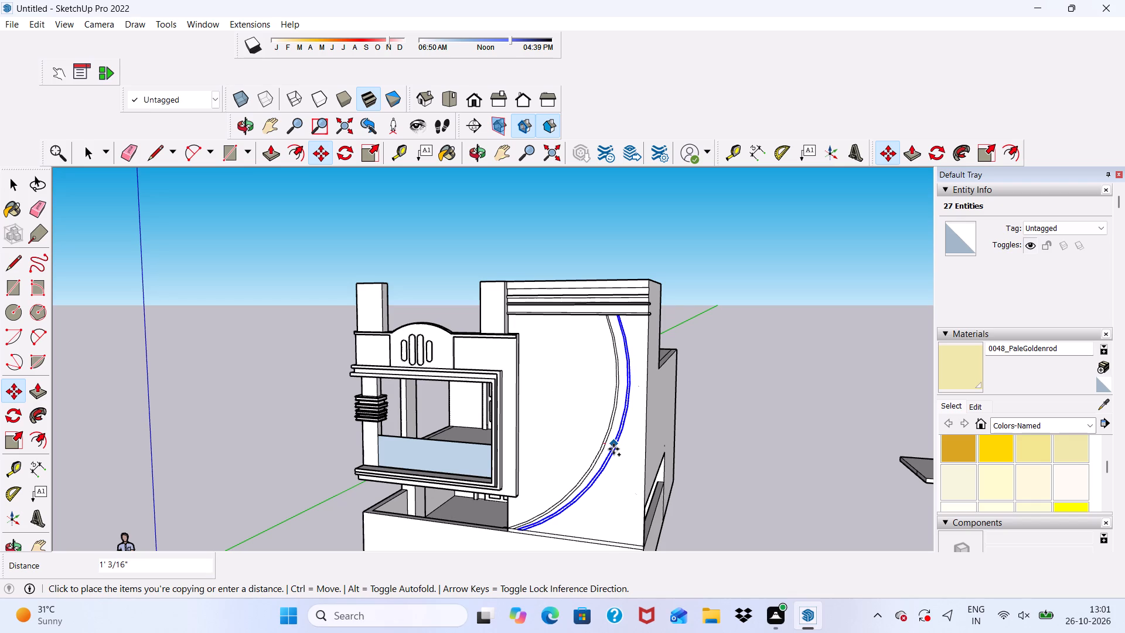
{"action": "left_click", "coordinate": [613, 449]}
{"action": "scroll", "coordinate": [596, 487], "scroll_direction": "up", "scroll_amount": 8}
{"action": "scroll", "coordinate": [570, 469], "scroll_direction": "down", "scroll_amount": 3}
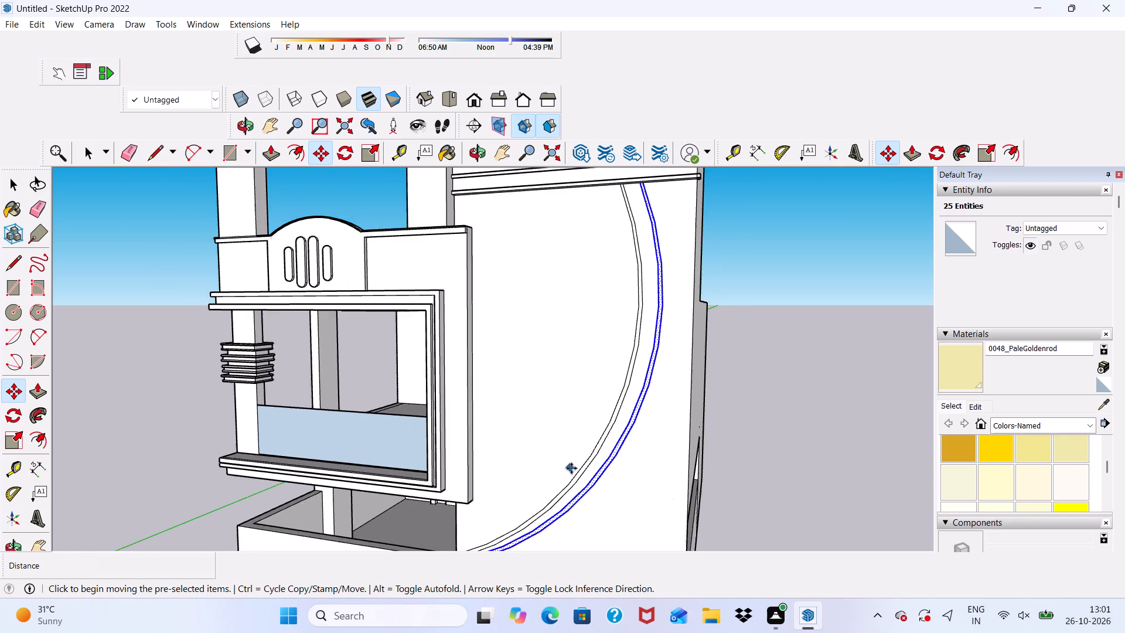
{"action": "middle_click_drag", "start_coordinate": [572, 468], "coordinate": [662, 445]}
{"action": "key", "text": "space"}
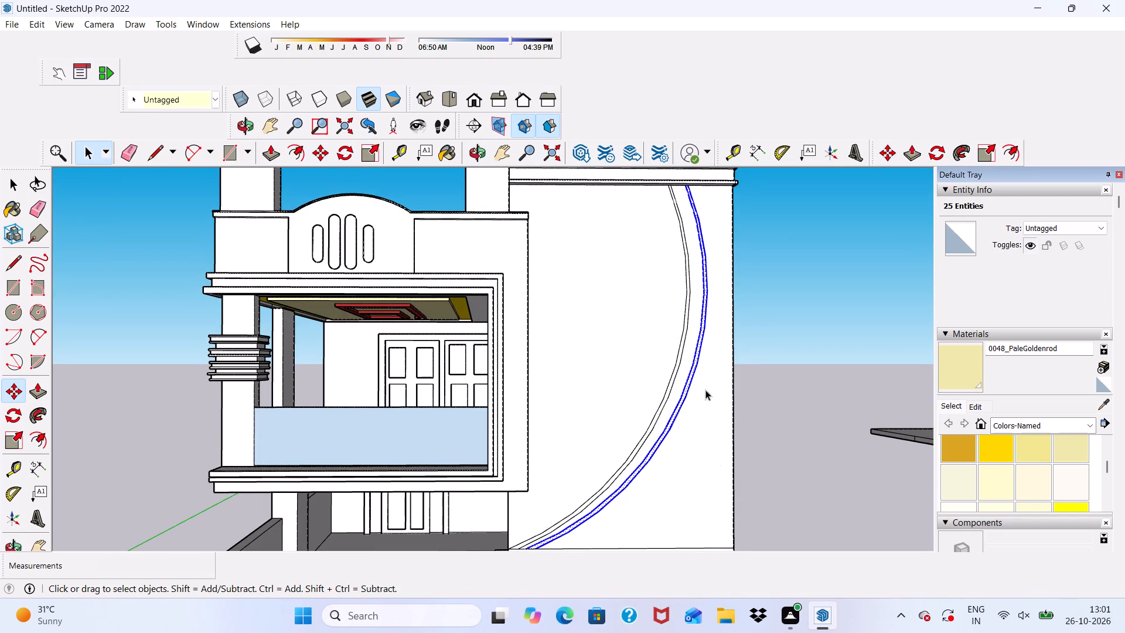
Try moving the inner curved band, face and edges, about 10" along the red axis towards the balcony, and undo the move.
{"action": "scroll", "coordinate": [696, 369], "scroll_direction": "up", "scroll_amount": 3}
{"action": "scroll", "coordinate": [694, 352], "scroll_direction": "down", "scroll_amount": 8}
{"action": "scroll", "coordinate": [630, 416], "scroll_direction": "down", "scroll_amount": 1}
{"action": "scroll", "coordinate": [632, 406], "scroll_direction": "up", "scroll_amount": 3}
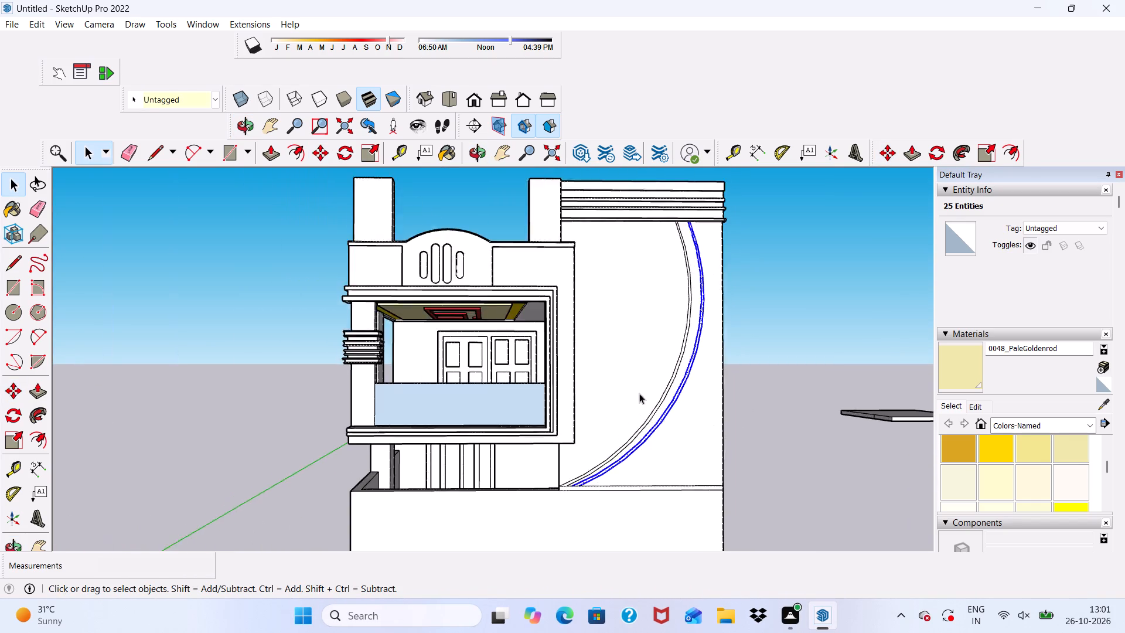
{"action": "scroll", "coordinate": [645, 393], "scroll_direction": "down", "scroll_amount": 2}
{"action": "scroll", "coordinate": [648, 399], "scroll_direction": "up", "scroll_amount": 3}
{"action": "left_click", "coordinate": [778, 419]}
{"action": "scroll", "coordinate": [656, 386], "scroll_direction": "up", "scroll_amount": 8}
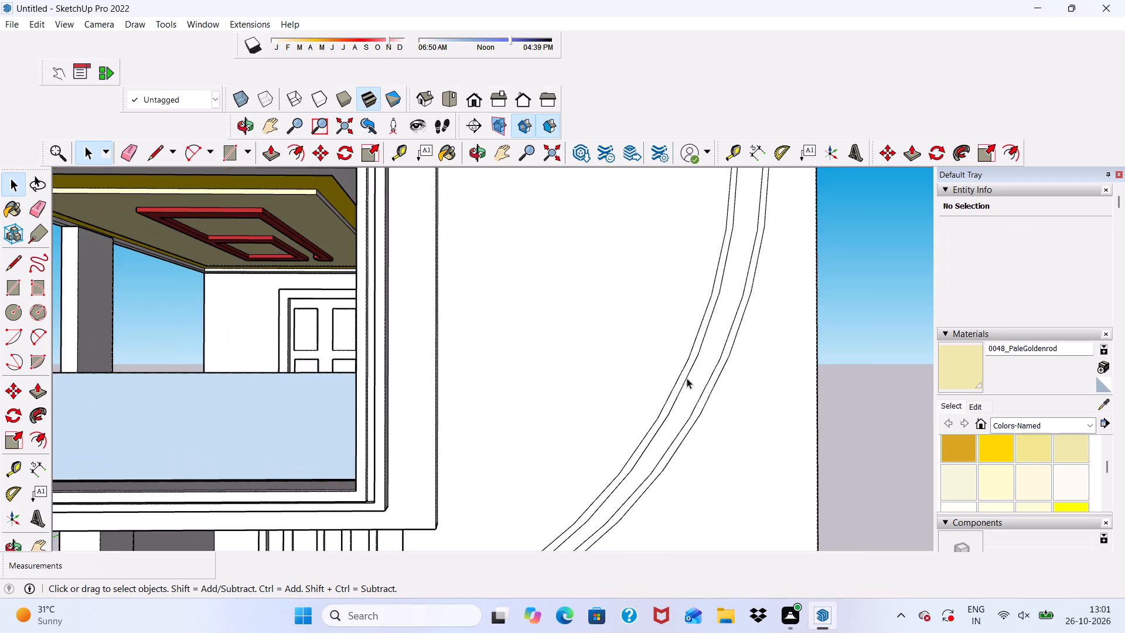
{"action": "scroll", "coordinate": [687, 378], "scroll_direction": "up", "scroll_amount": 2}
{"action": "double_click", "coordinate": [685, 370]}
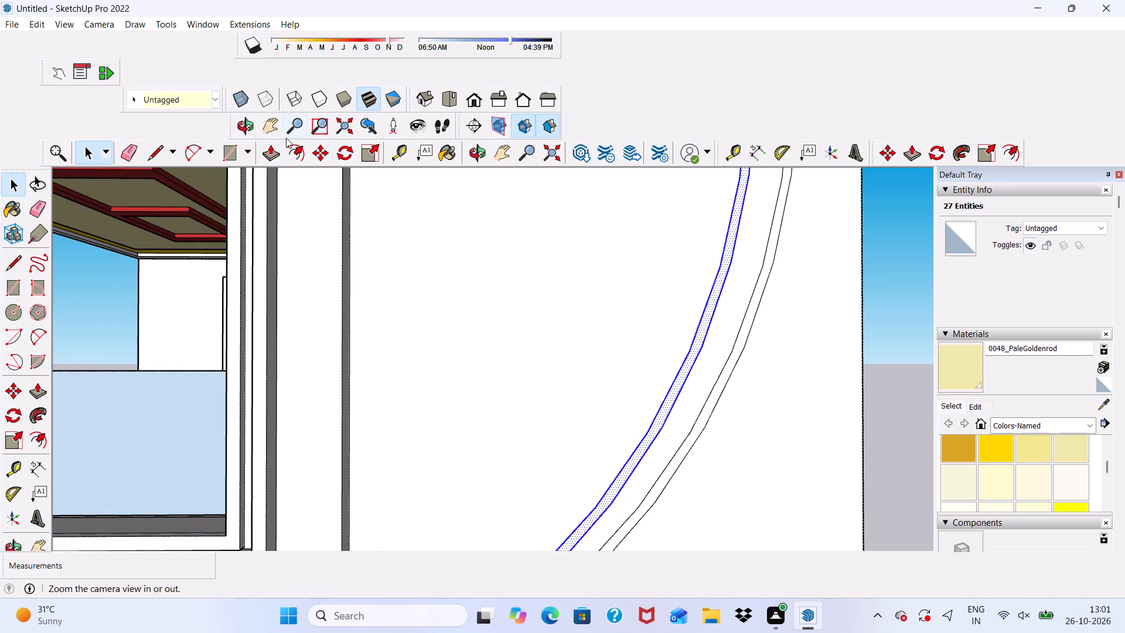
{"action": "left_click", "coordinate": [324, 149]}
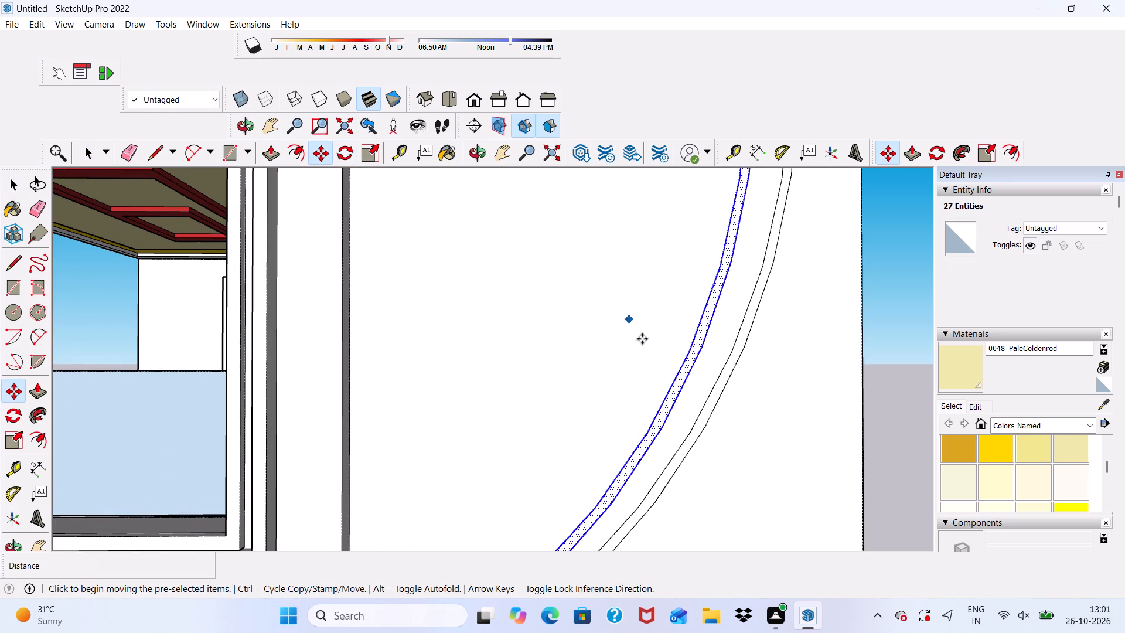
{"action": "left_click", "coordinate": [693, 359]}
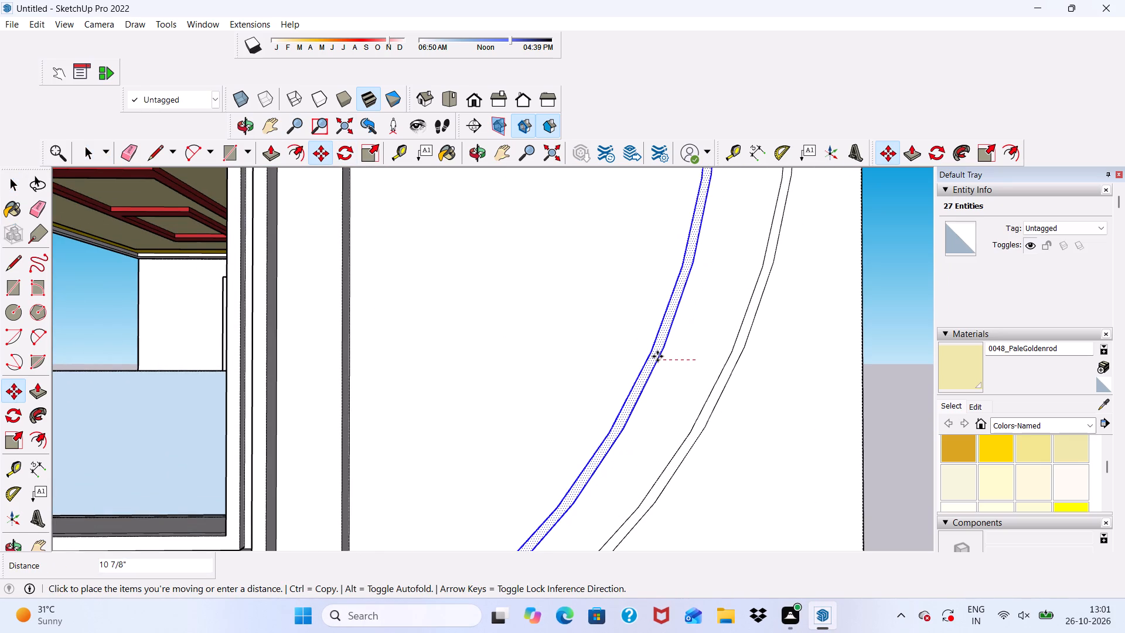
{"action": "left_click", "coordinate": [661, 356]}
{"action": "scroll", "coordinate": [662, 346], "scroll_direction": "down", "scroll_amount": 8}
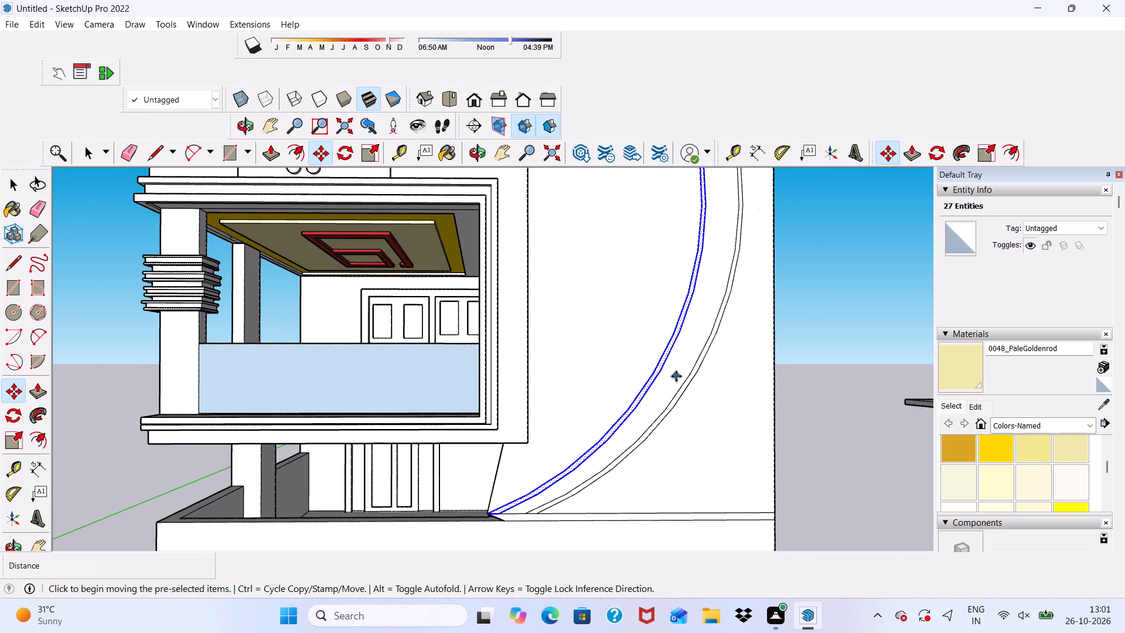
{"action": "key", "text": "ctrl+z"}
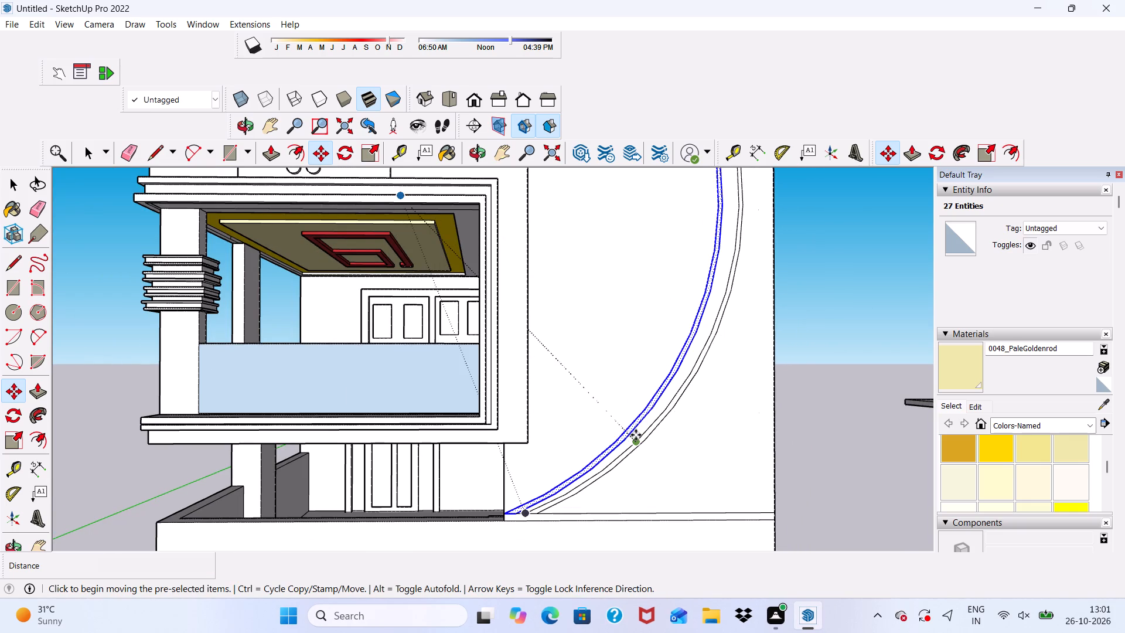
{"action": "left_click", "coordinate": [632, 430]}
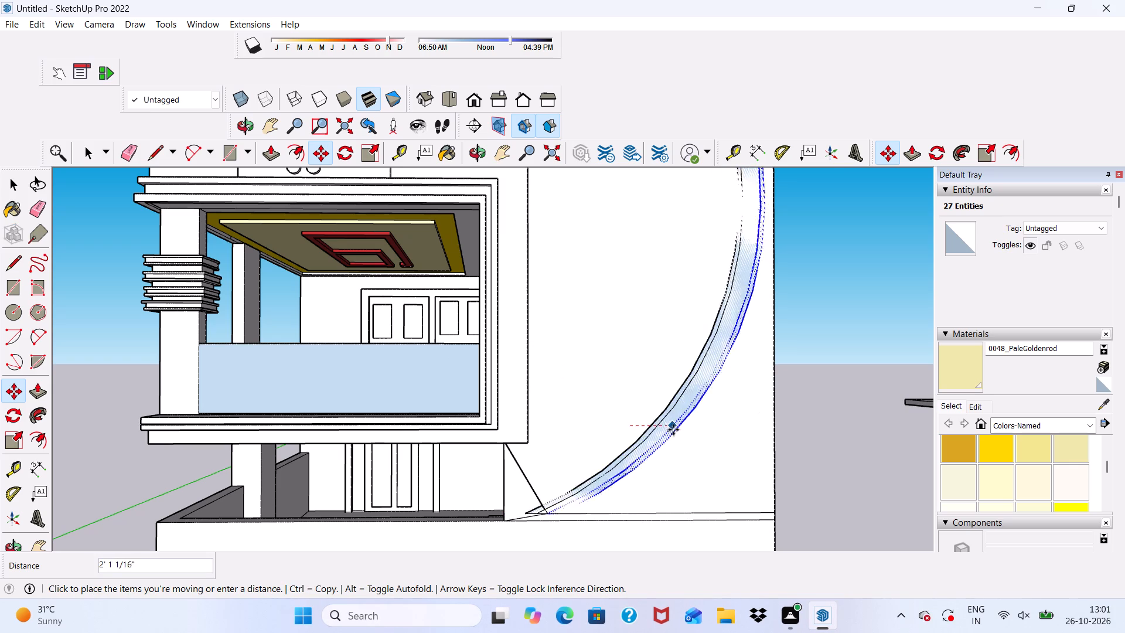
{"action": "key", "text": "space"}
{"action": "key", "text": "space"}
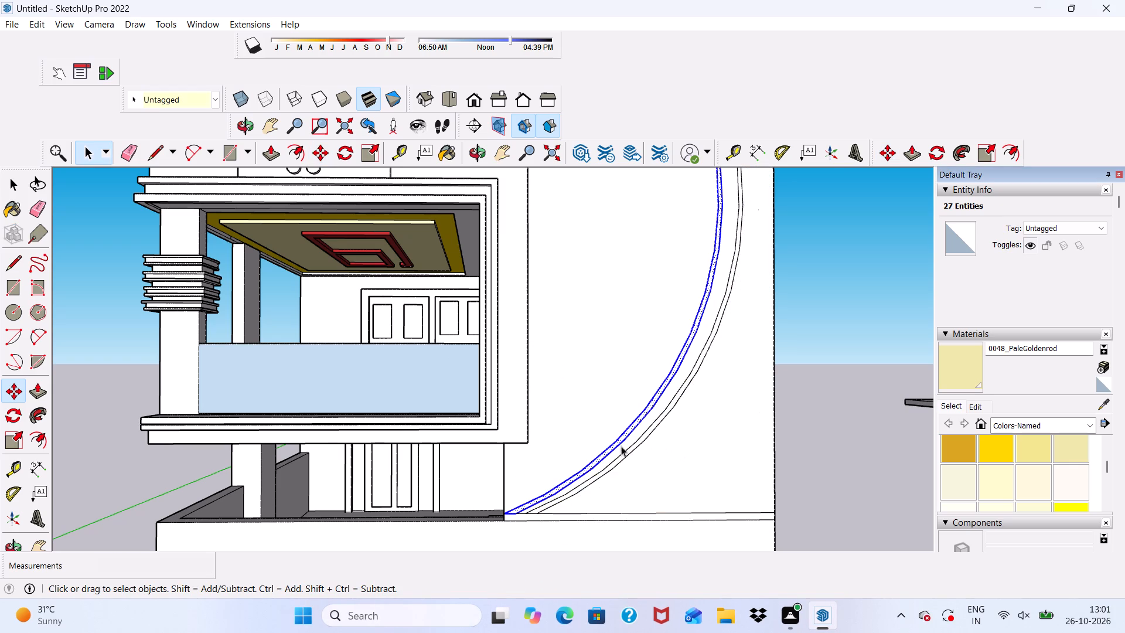
Push/Pull the narrow end face of the front wall beneath the balcony about 1' 9 7/8" outward, extending the wall under the balcony.
{"action": "scroll", "coordinate": [613, 428], "scroll_direction": "up", "scroll_amount": 8}
{"action": "scroll", "coordinate": [631, 334], "scroll_direction": "down", "scroll_amount": 4}
{"action": "scroll", "coordinate": [645, 397], "scroll_direction": "down", "scroll_amount": 4}
{"action": "middle_click_drag", "start_coordinate": [629, 471], "coordinate": [409, 484]}
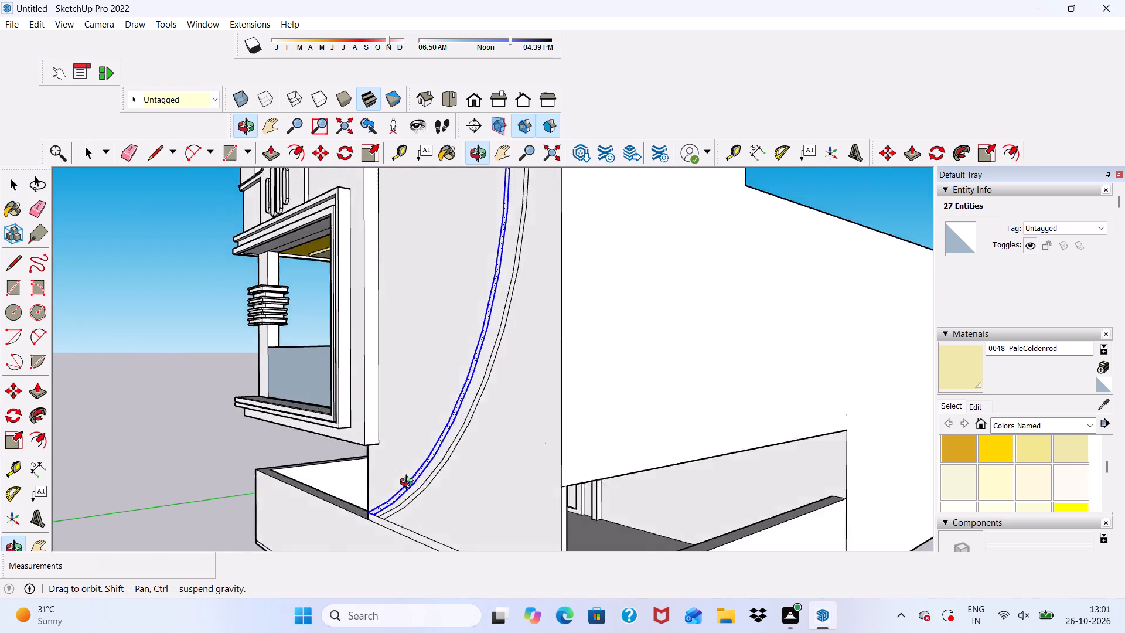
{"action": "middle_click_drag", "start_coordinate": [409, 484], "coordinate": [543, 488]}
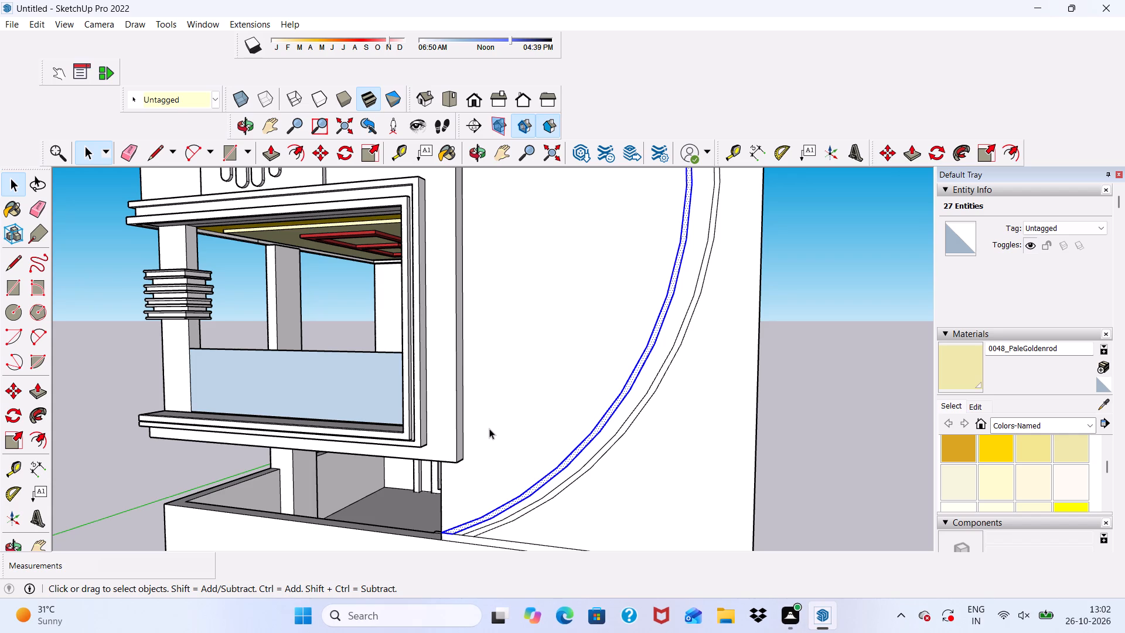
{"action": "scroll", "coordinate": [461, 420], "scroll_direction": "down", "scroll_amount": 7}
{"action": "middle_click_drag", "start_coordinate": [444, 448], "coordinate": [690, 395]}
{"action": "scroll", "coordinate": [540, 515], "scroll_direction": "up", "scroll_amount": 2}
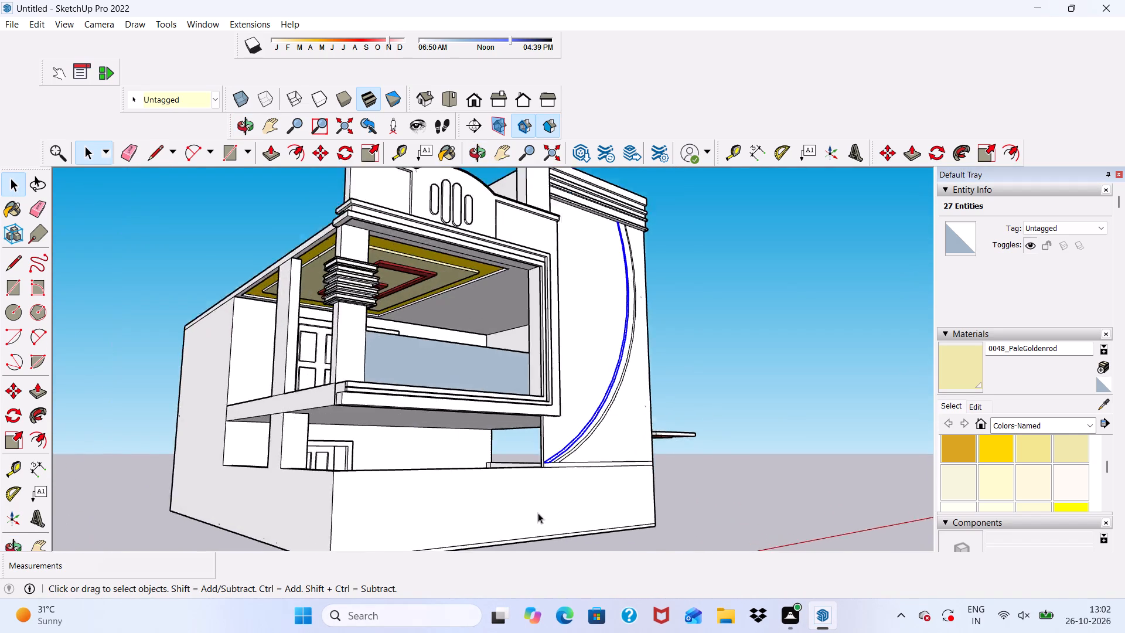
{"action": "scroll", "coordinate": [538, 513], "scroll_direction": "up", "scroll_amount": 6}
{"action": "scroll", "coordinate": [566, 380], "scroll_direction": "down", "scroll_amount": 5}
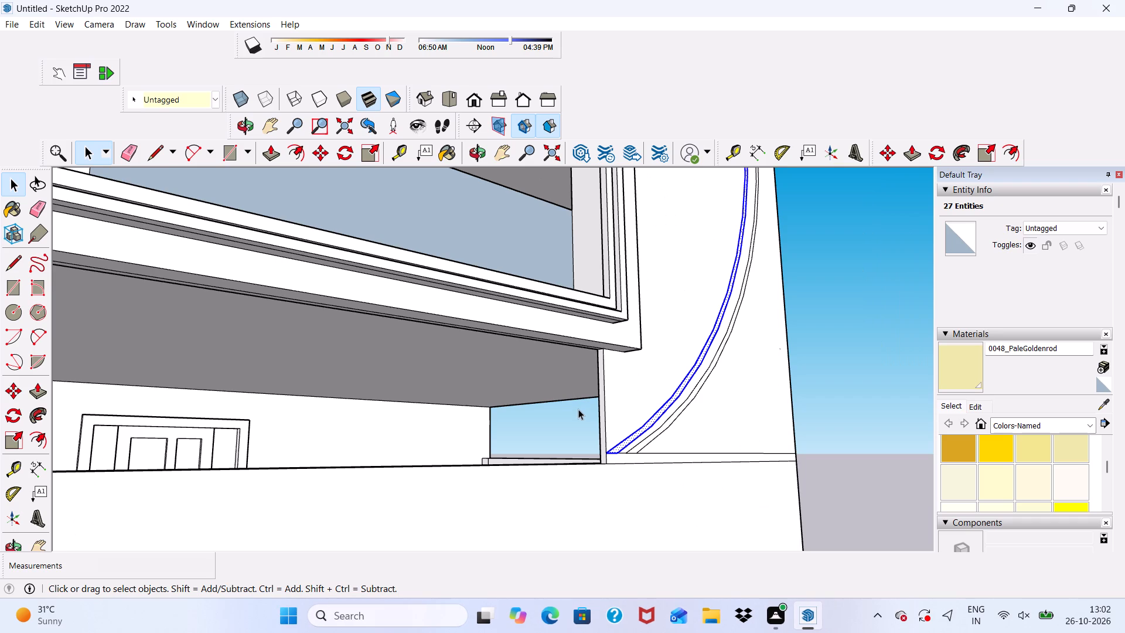
{"action": "scroll", "coordinate": [591, 424], "scroll_direction": "down", "scroll_amount": 1}
{"action": "middle_click_drag", "start_coordinate": [592, 425], "coordinate": [628, 446]}
{"action": "scroll", "coordinate": [625, 440], "scroll_direction": "up", "scroll_amount": 5}
{"action": "scroll", "coordinate": [688, 391], "scroll_direction": "up", "scroll_amount": 2}
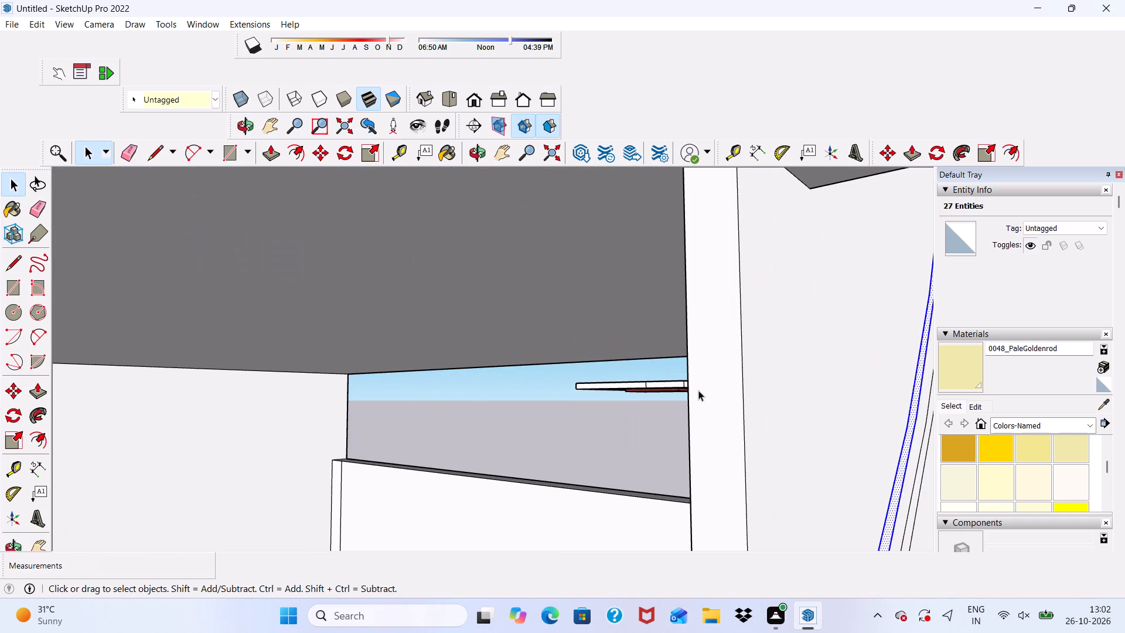
{"action": "scroll", "coordinate": [710, 379], "scroll_direction": "down", "scroll_amount": 1}
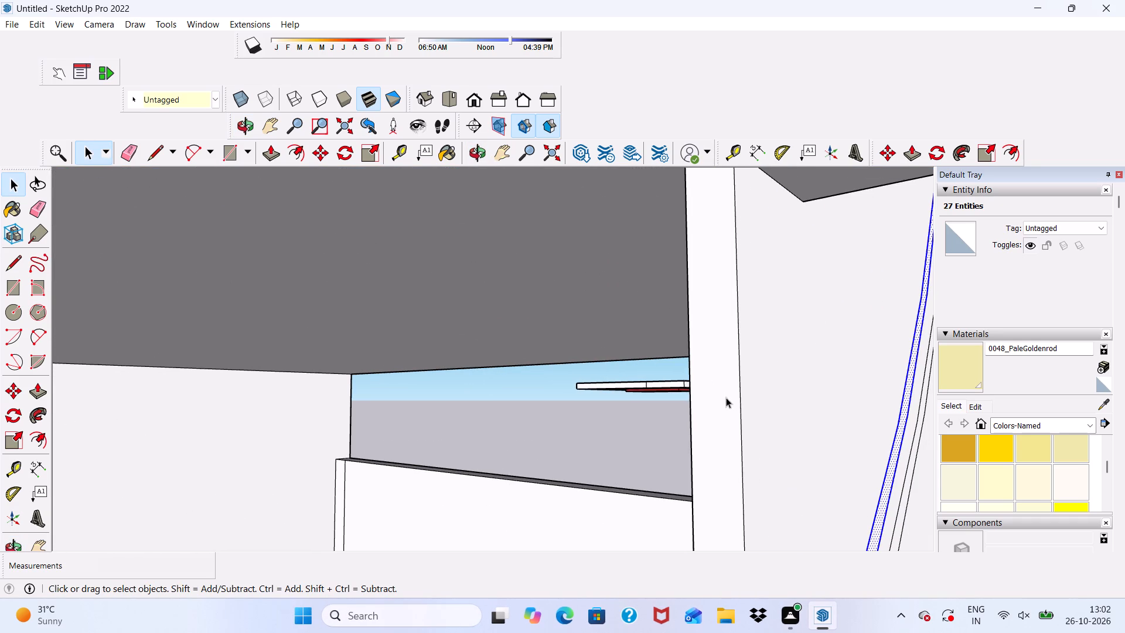
{"action": "left_click", "coordinate": [726, 397]}
{"action": "scroll", "coordinate": [318, 355], "scroll_direction": "down", "scroll_amount": 9}
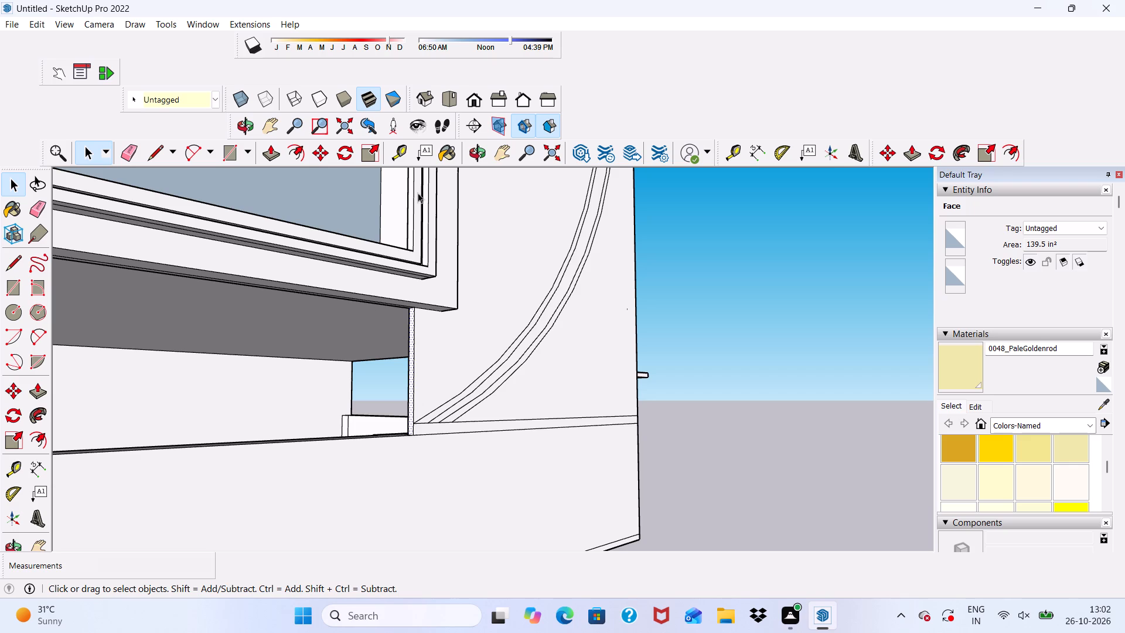
{"action": "scroll", "coordinate": [316, 236], "scroll_direction": "down", "scroll_amount": 3}
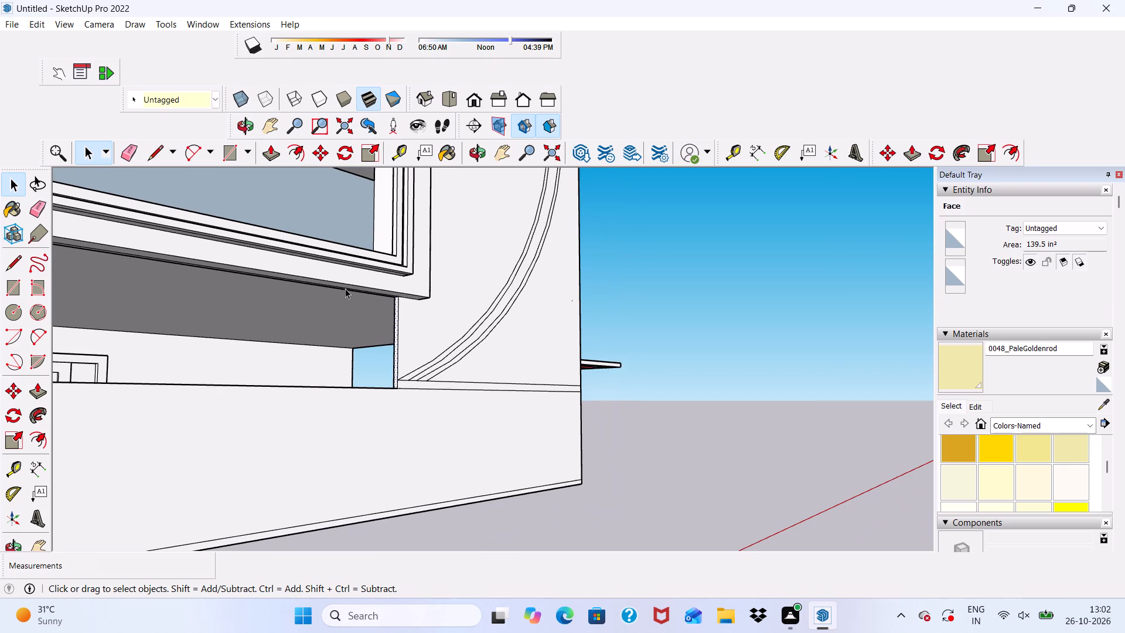
{"action": "left_click", "coordinate": [266, 144]}
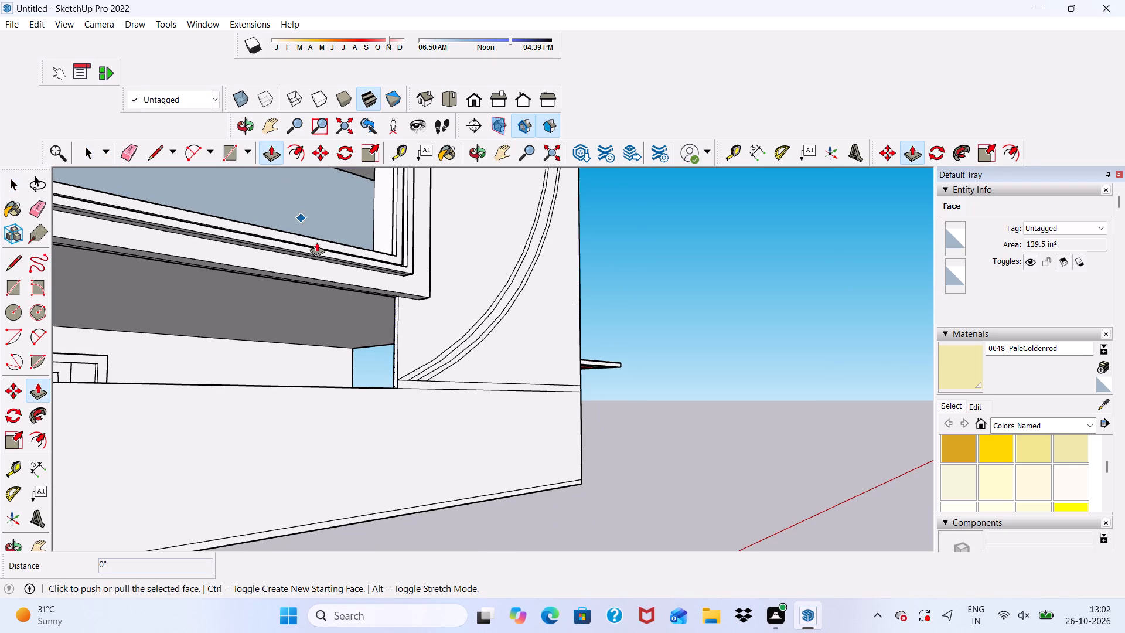
{"action": "left_click", "coordinate": [398, 331]}
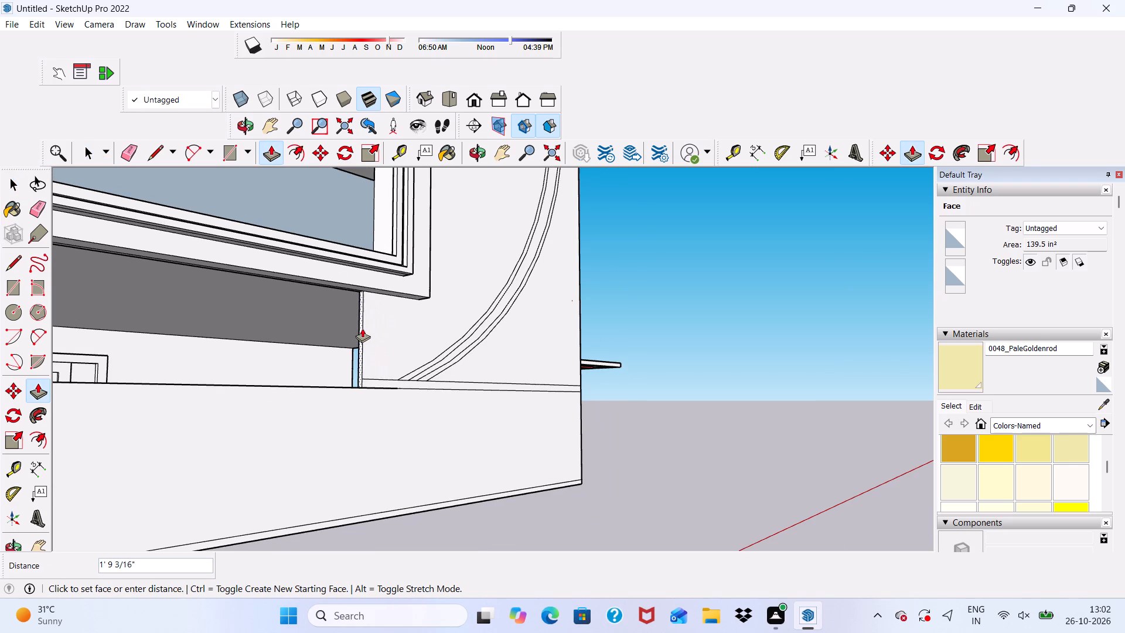
{"action": "left_click", "coordinate": [362, 328]}
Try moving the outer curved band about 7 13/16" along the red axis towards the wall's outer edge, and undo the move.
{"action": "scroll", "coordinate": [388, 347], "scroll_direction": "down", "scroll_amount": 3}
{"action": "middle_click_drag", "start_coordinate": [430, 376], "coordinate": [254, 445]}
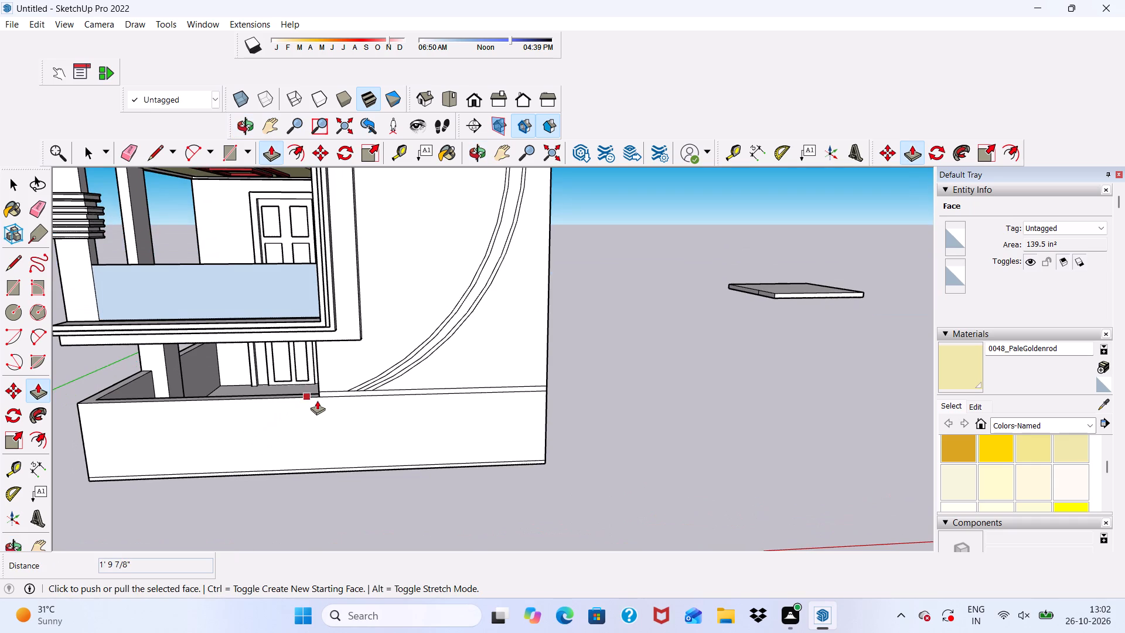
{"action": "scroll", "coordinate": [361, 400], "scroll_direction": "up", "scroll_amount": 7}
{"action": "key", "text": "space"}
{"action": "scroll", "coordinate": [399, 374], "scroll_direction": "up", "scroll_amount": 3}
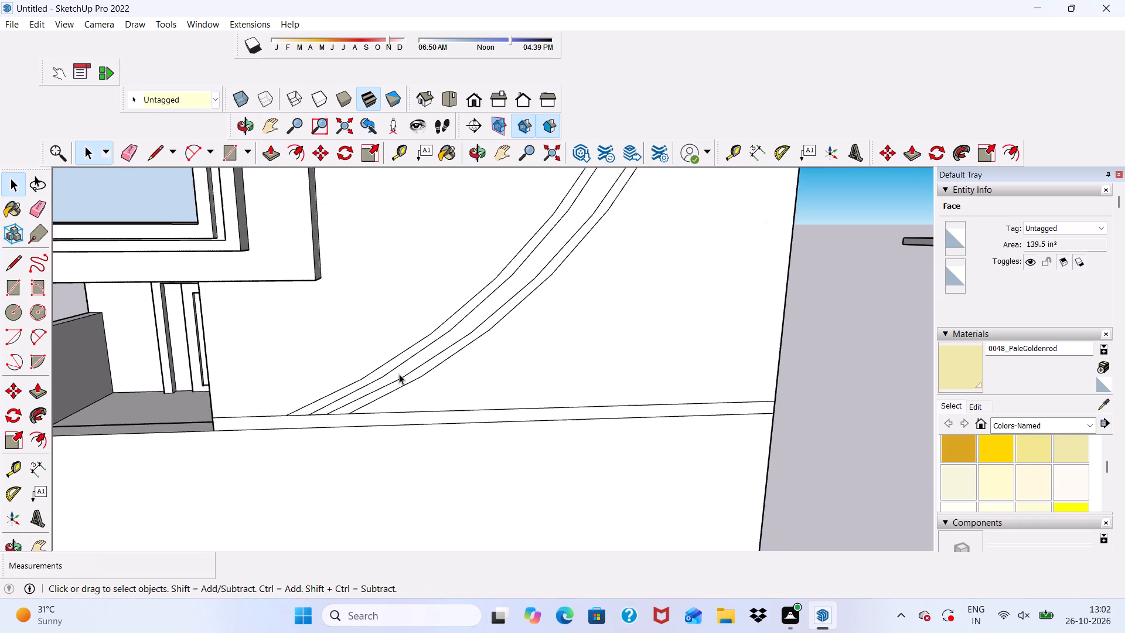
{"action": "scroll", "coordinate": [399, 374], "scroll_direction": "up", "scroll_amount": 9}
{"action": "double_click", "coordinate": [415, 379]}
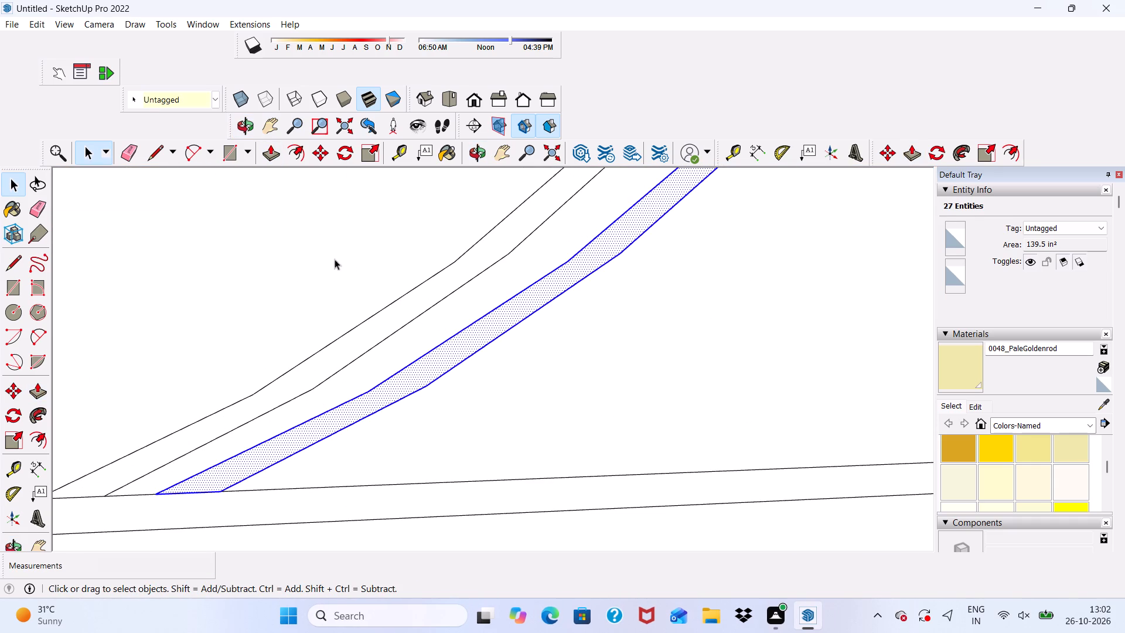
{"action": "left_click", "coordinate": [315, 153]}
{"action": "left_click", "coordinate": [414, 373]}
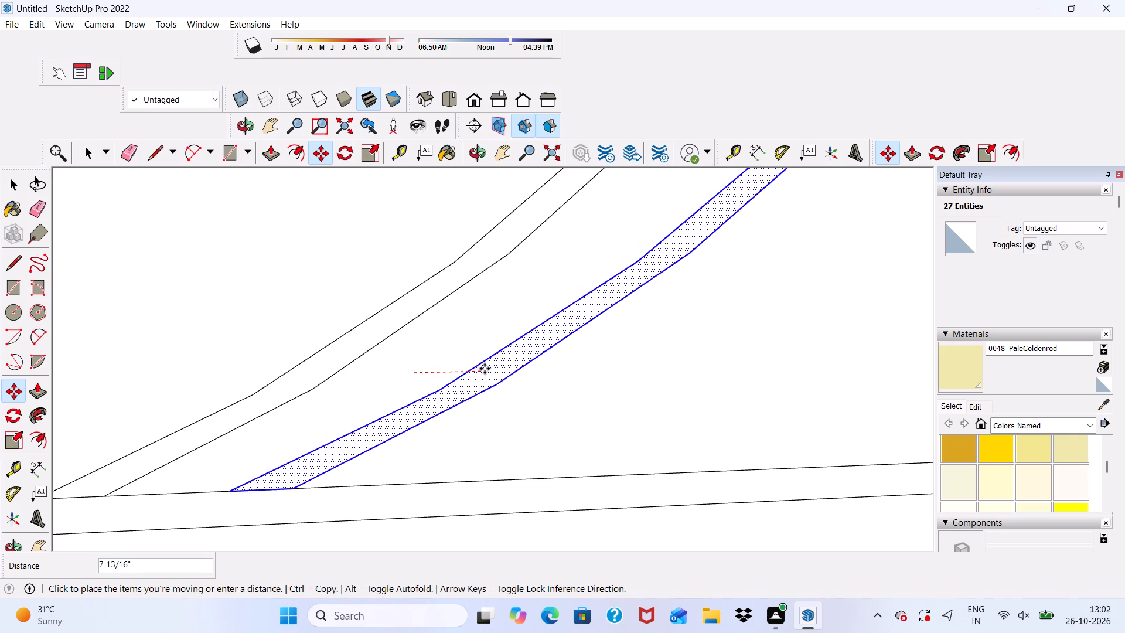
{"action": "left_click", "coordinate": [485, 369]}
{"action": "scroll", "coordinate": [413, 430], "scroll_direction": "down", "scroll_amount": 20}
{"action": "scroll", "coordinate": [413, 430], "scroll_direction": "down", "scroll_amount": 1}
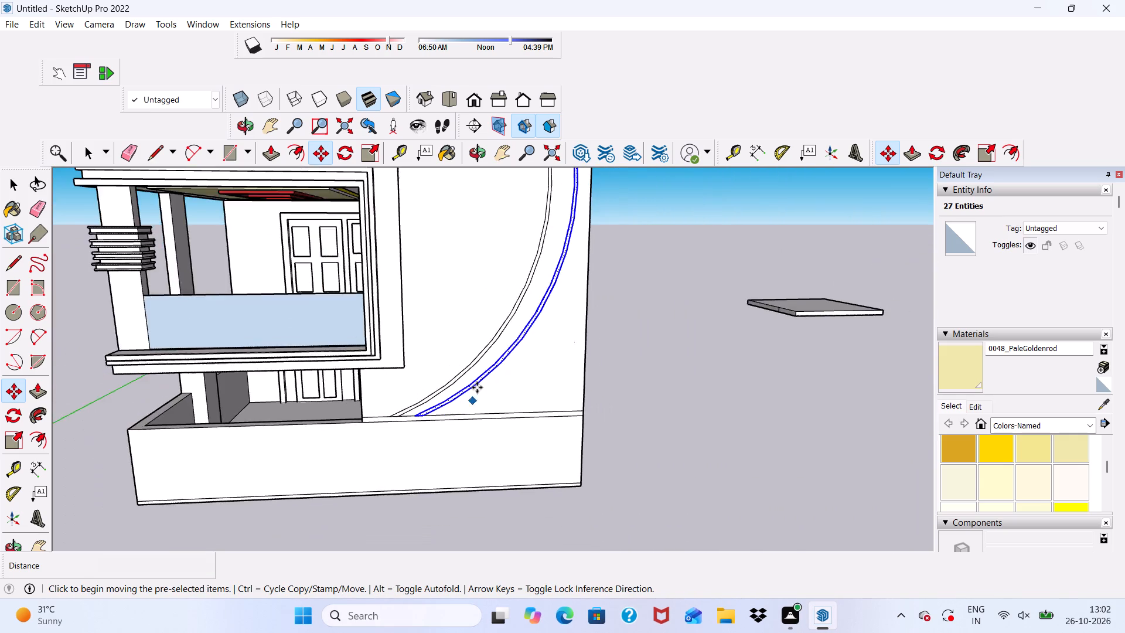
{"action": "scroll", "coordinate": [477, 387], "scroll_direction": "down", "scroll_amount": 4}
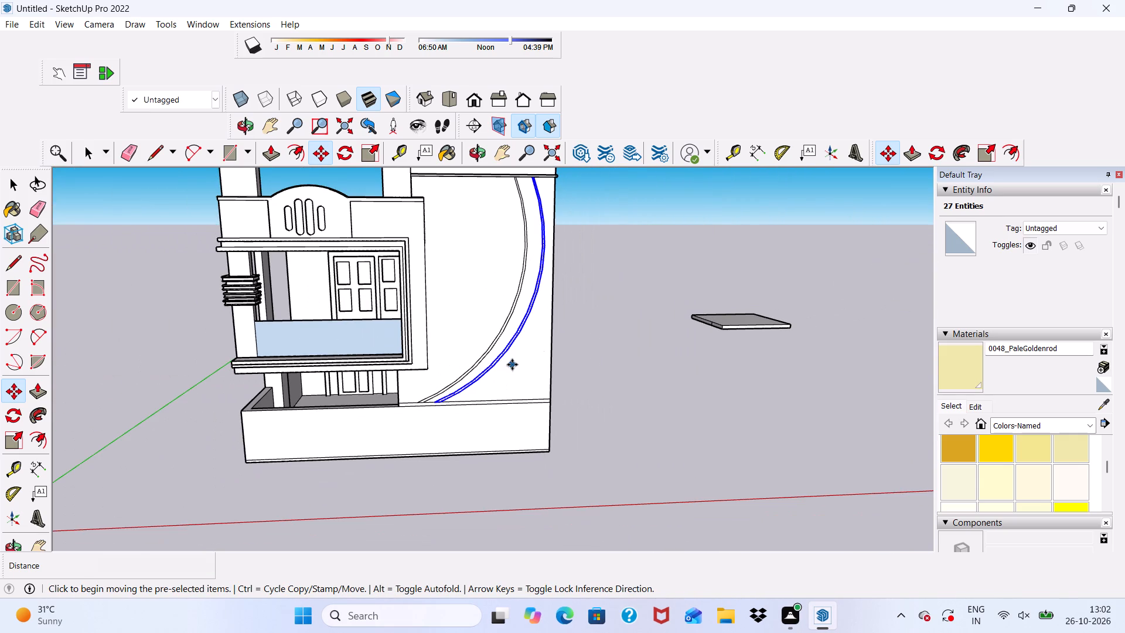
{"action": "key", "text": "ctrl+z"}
Move the inner curved band, face and edges, about 8 3/4" along the front wall towards the balcony, away from the outer band.
{"action": "scroll", "coordinate": [485, 325], "scroll_direction": "up", "scroll_amount": 1}
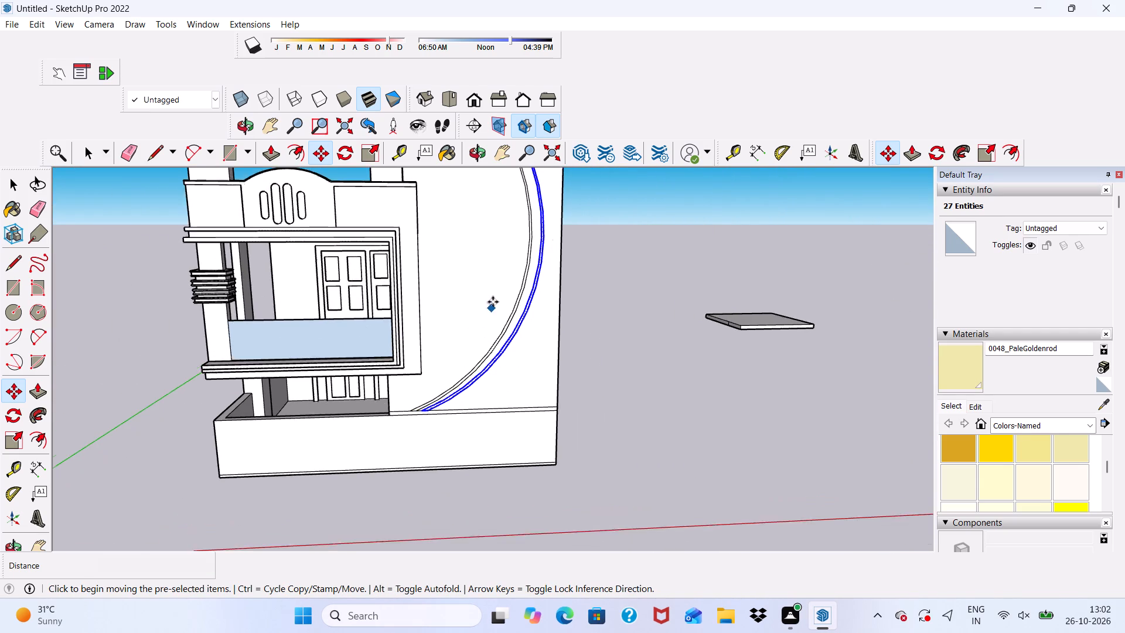
{"action": "scroll", "coordinate": [493, 302], "scroll_direction": "up", "scroll_amount": 1}
{"action": "key", "text": "space"}
{"action": "scroll", "coordinate": [600, 397], "scroll_direction": "up", "scroll_amount": 1}
{"action": "scroll", "coordinate": [493, 381], "scroll_direction": "up", "scroll_amount": 3}
{"action": "scroll", "coordinate": [438, 393], "scroll_direction": "up", "scroll_amount": 4}
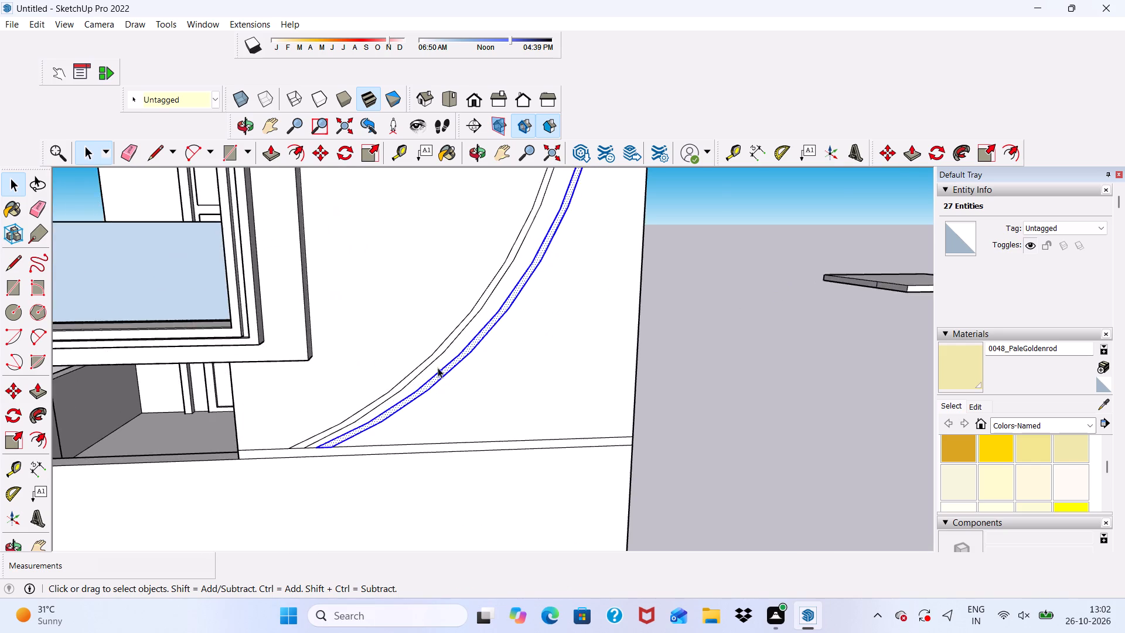
{"action": "scroll", "coordinate": [438, 367], "scroll_direction": "up", "scroll_amount": 2}
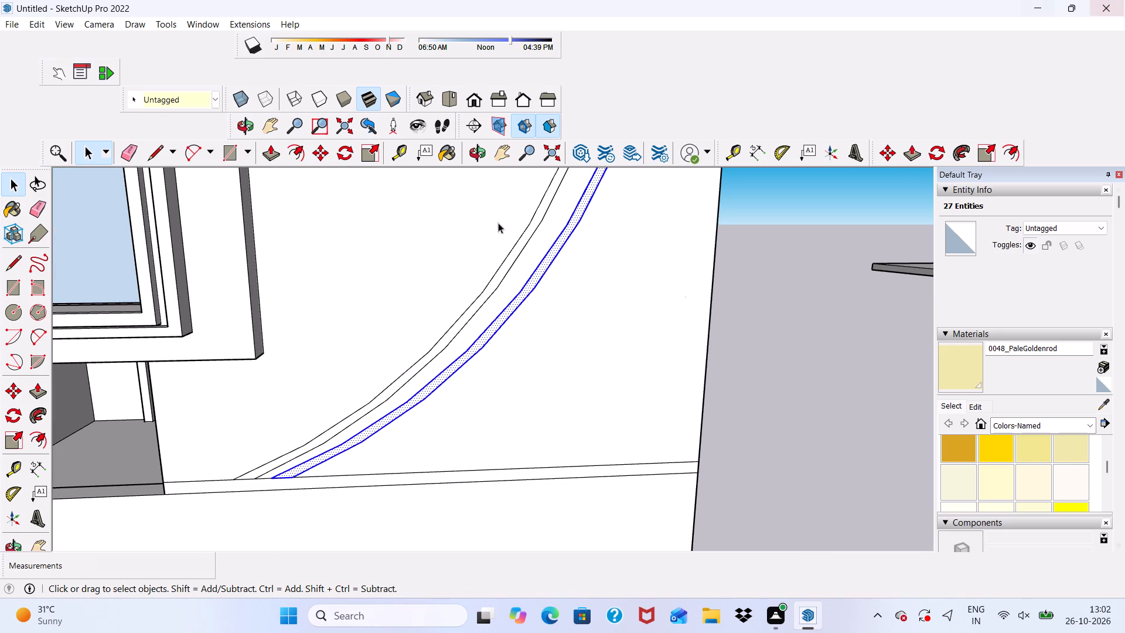
{"action": "double_click", "coordinate": [479, 301]}
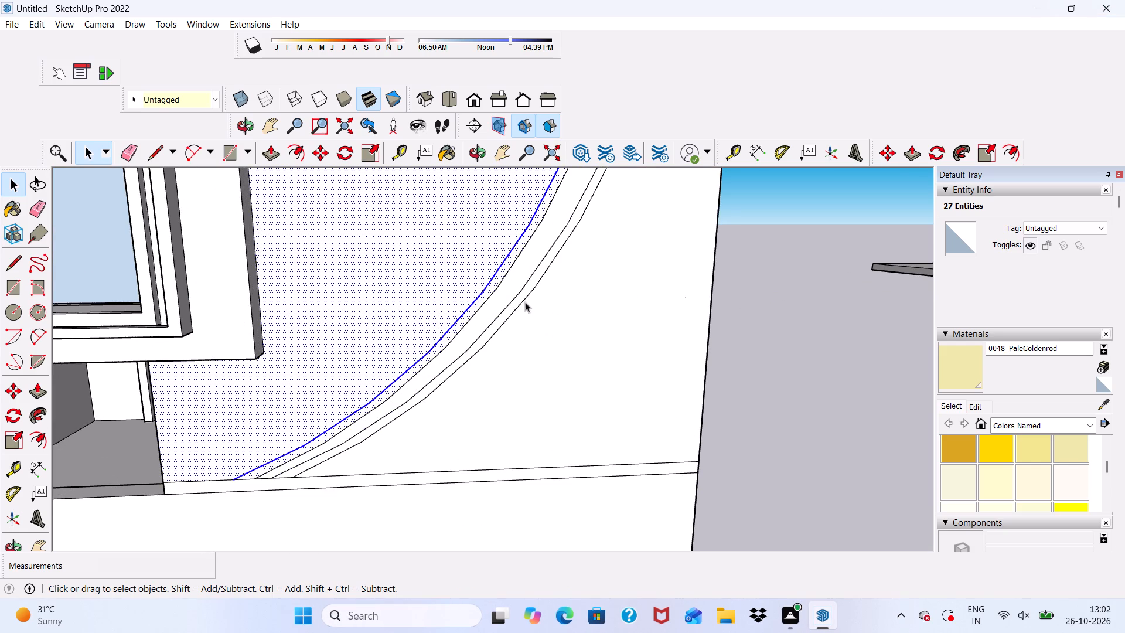
{"action": "left_click", "coordinate": [801, 383]}
{"action": "scroll", "coordinate": [521, 307], "scroll_direction": "up", "scroll_amount": 7}
{"action": "double_click", "coordinate": [476, 290]}
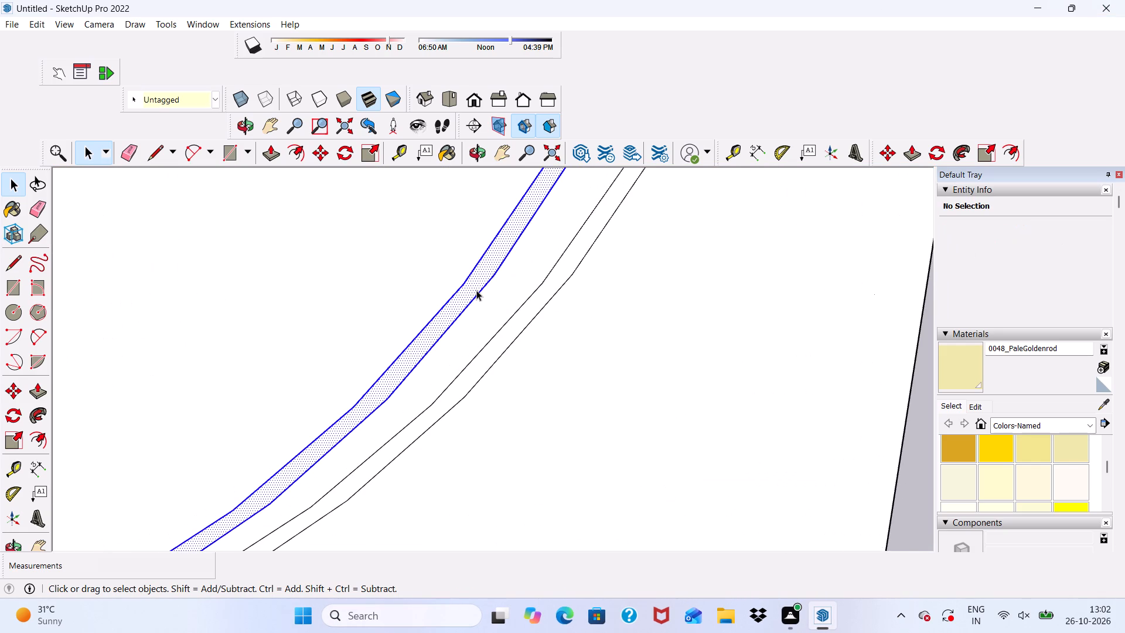
{"action": "left_click", "coordinate": [320, 154]}
{"action": "scroll", "coordinate": [469, 293], "scroll_direction": "down", "scroll_amount": 3}
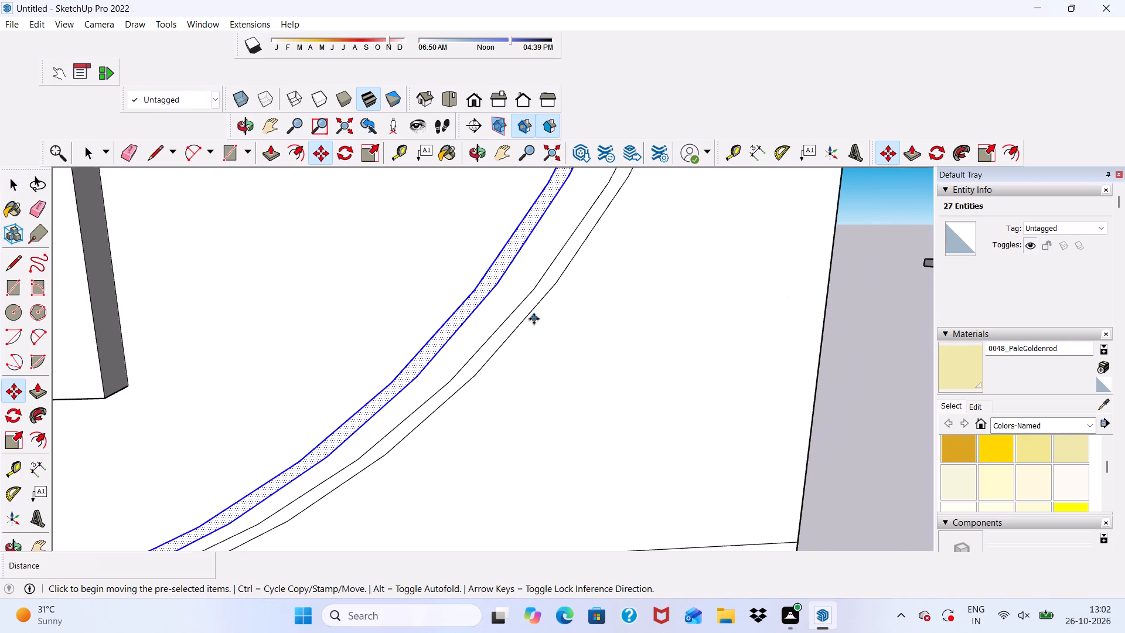
{"action": "left_click", "coordinate": [464, 315]}
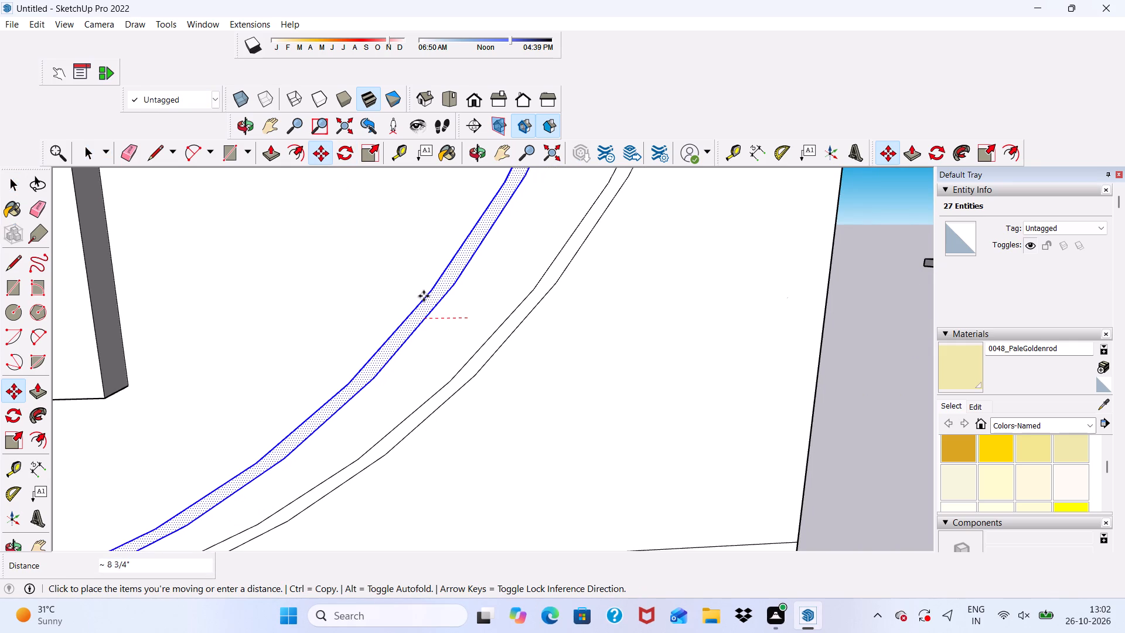
{"action": "left_click", "coordinate": [424, 296]}
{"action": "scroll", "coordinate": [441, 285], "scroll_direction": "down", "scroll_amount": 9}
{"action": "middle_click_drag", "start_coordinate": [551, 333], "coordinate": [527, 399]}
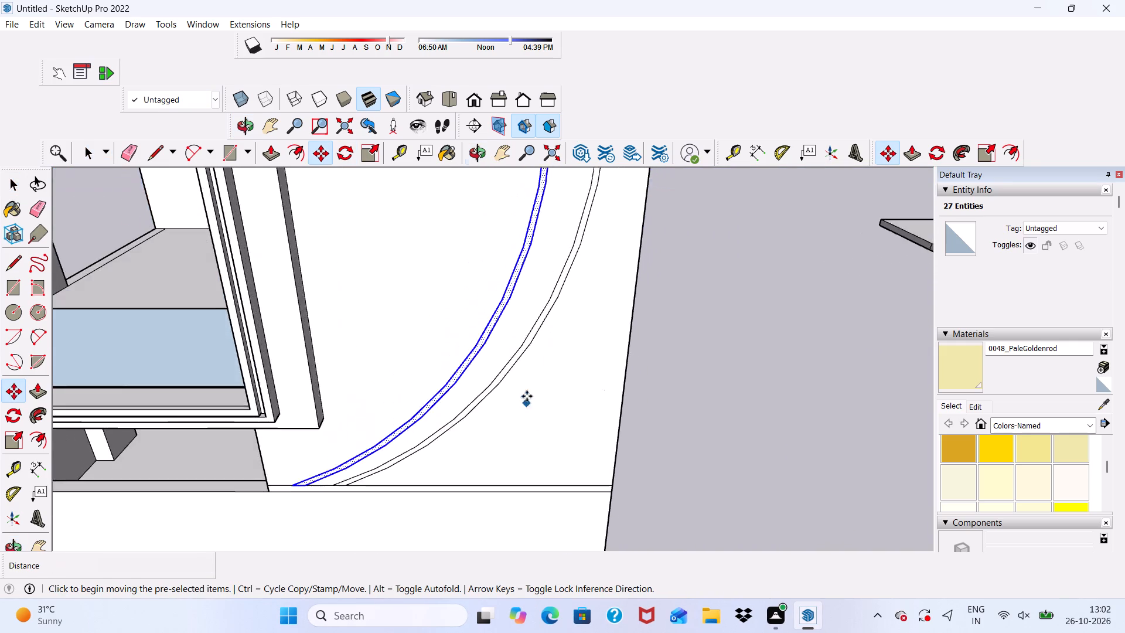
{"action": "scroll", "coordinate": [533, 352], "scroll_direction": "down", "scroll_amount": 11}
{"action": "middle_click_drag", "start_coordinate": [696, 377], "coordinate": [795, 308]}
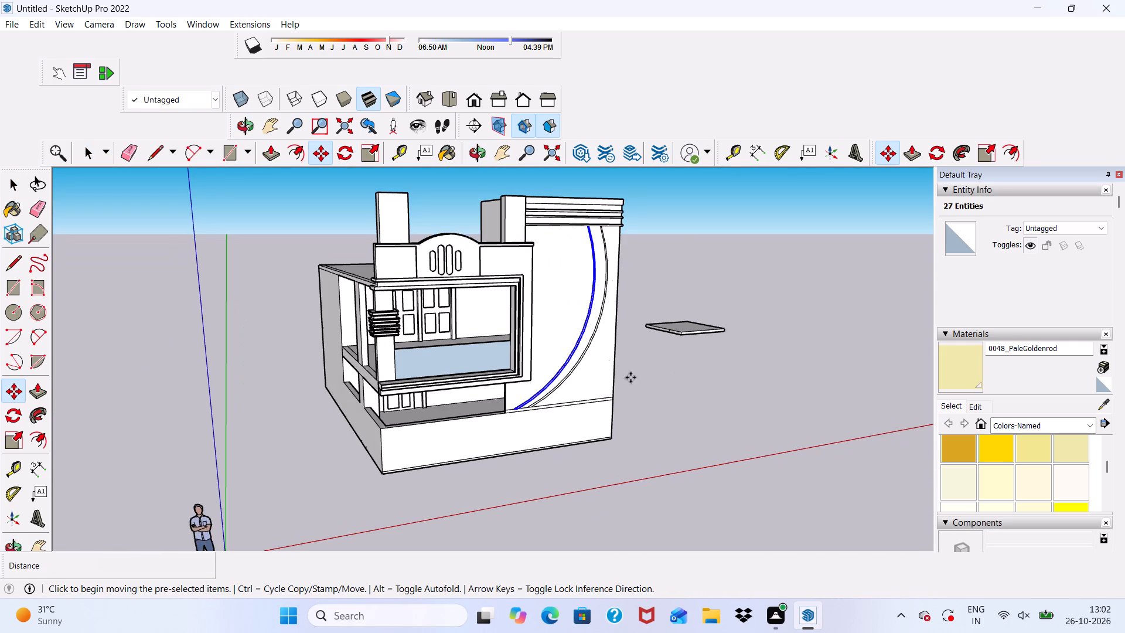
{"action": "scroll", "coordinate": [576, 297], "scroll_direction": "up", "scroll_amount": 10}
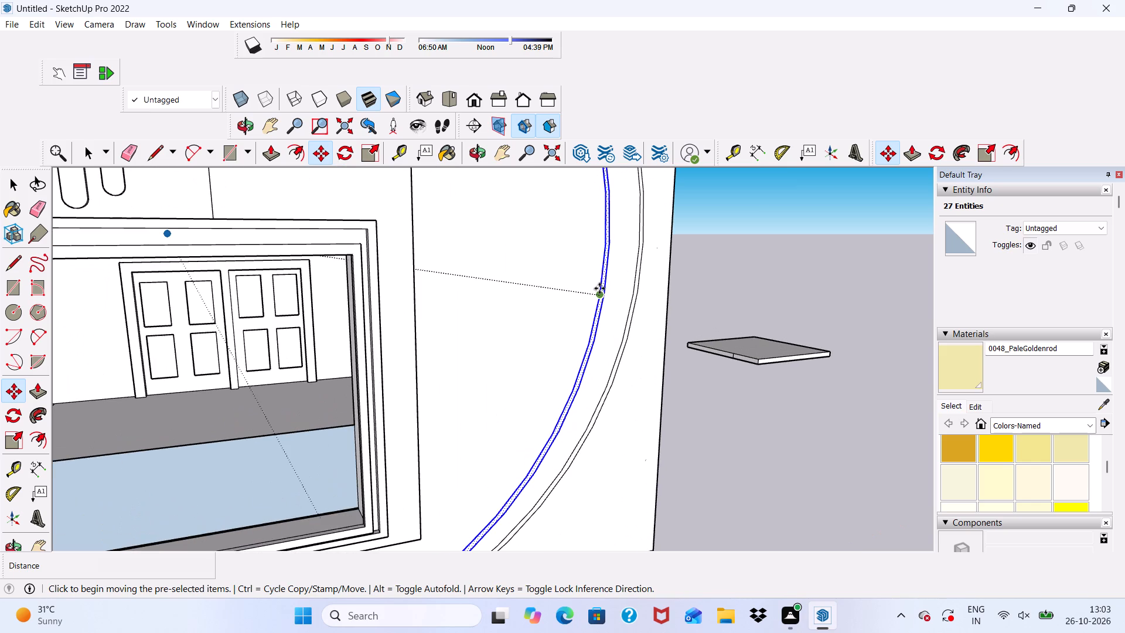
Move the selected inner curved band slightly back along the front wall towards the outer band.
{"action": "left_click", "coordinate": [599, 288]}
{"action": "left_click", "coordinate": [606, 288]}
{"action": "scroll", "coordinate": [605, 319], "scroll_direction": "down", "scroll_amount": 4}
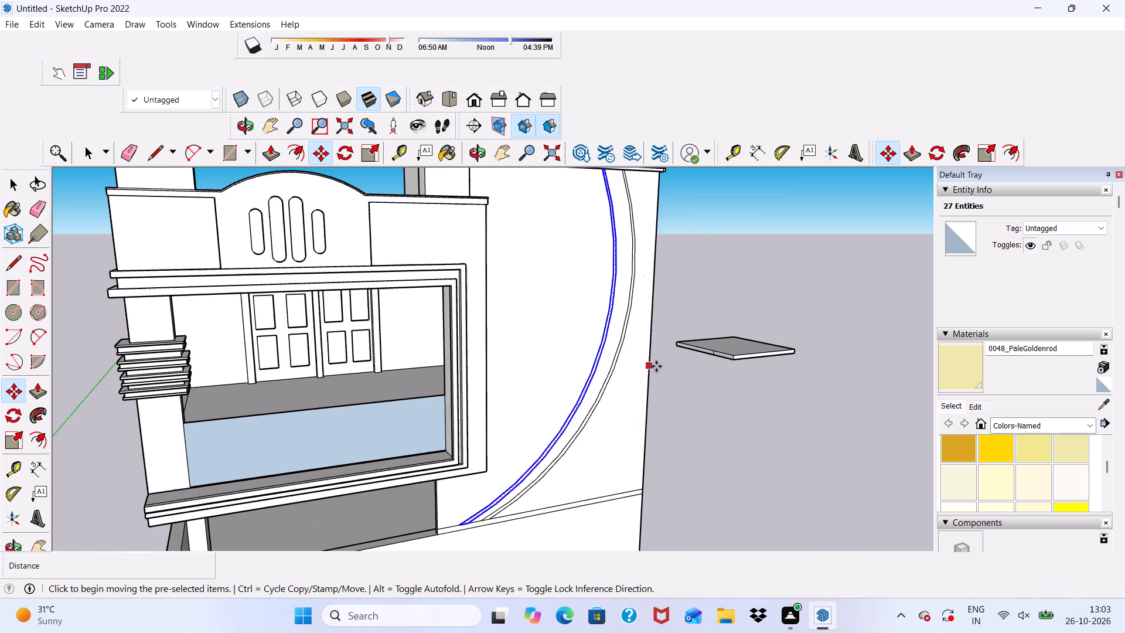
{"action": "middle_click_drag", "start_coordinate": [666, 366], "coordinate": [587, 341]}
{"action": "key", "text": "space"}
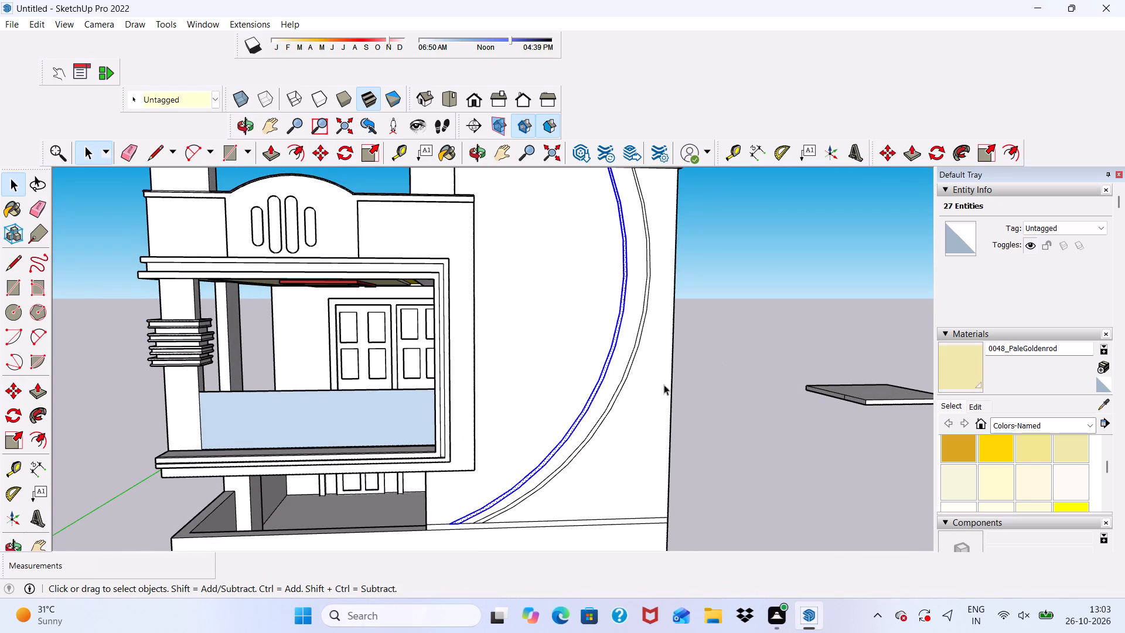
Move the outer curved band, face and edges, about 3 1/8" along the front wall towards the inner band.
{"action": "scroll", "coordinate": [568, 464], "scroll_direction": "up", "scroll_amount": 4}
{"action": "double_click", "coordinate": [612, 406]}
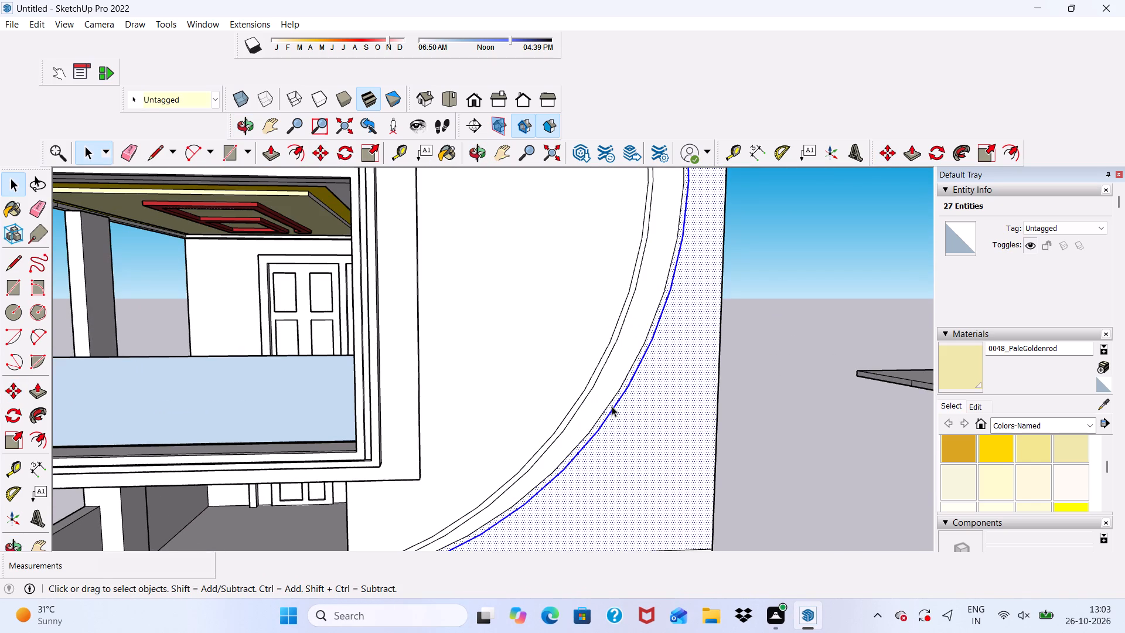
{"action": "left_click", "coordinate": [612, 406]}
{"action": "left_click", "coordinate": [740, 406]}
{"action": "scroll", "coordinate": [645, 314], "scroll_direction": "up", "scroll_amount": 3}
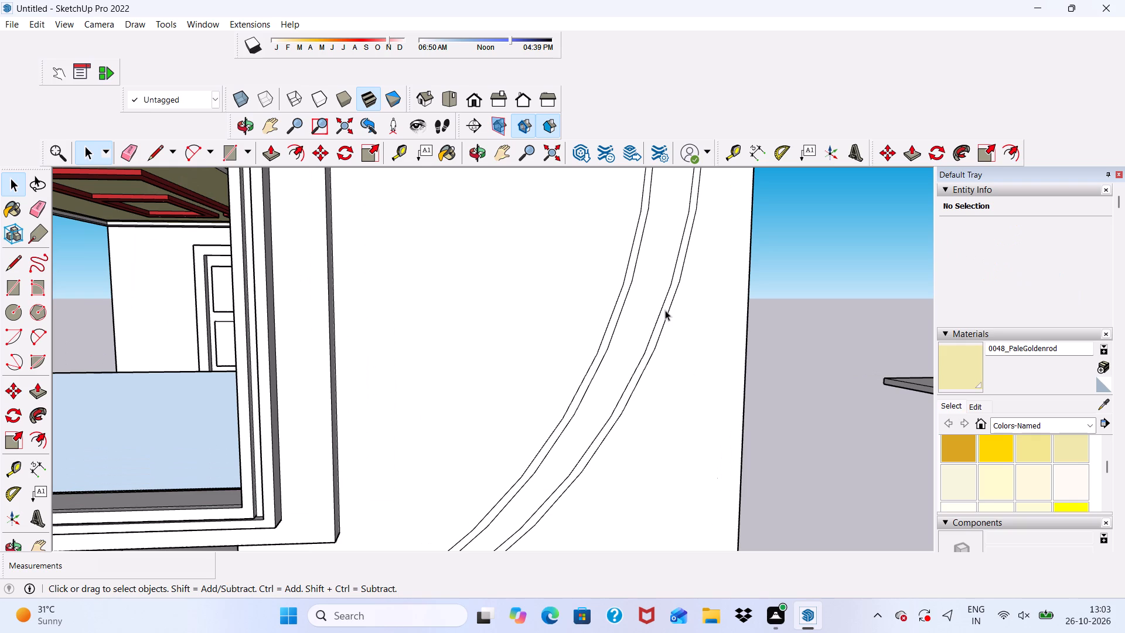
{"action": "double_click", "coordinate": [665, 310]}
{"action": "left_click", "coordinate": [324, 149]}
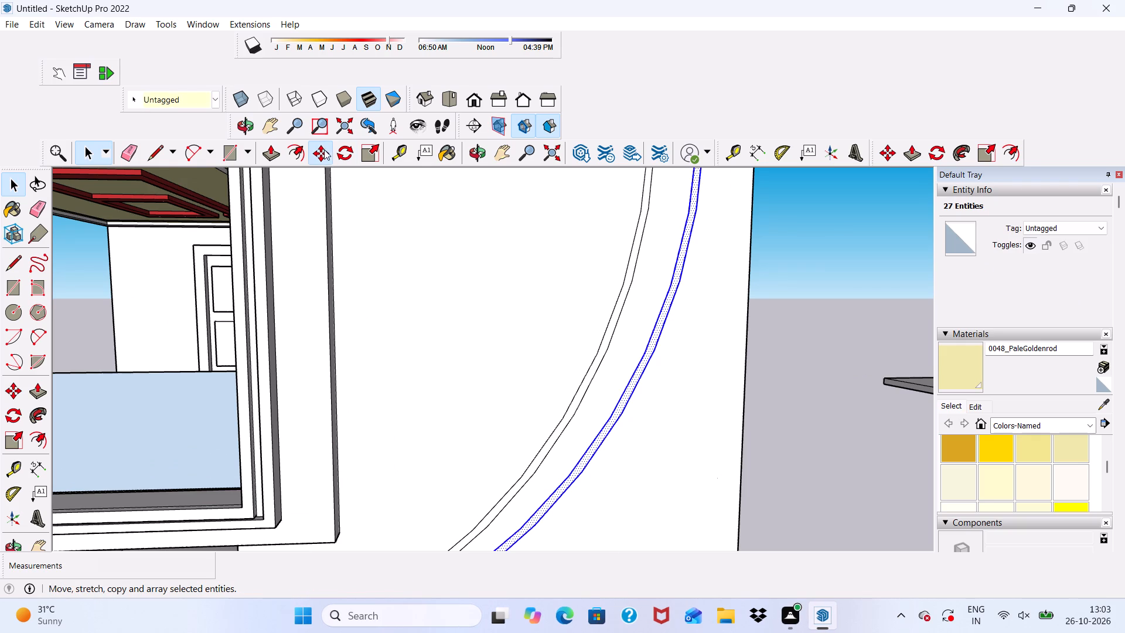
{"action": "left_click", "coordinate": [665, 313]}
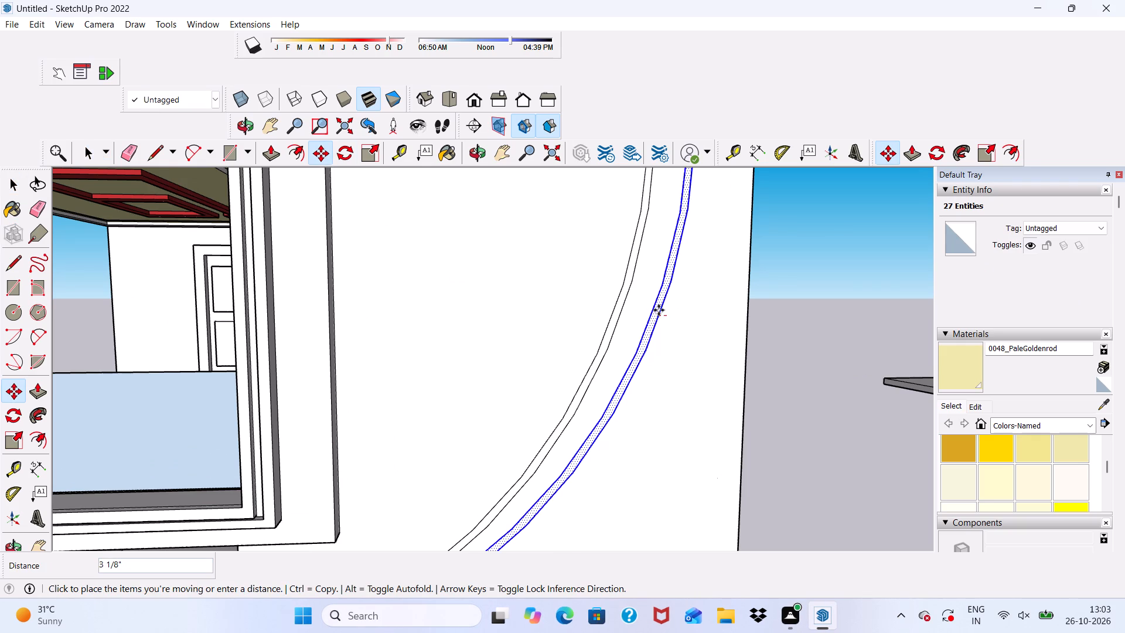
{"action": "left_click", "coordinate": [659, 310]}
{"action": "scroll", "coordinate": [641, 330], "scroll_direction": "down", "scroll_amount": 8}
{"action": "key", "text": "space"}
{"action": "left_click", "coordinate": [786, 328]}
Examine the spacing of the two curved bands and the overall facade from the front and from several angles.
{"action": "scroll", "coordinate": [729, 342], "scroll_direction": "down", "scroll_amount": 1}
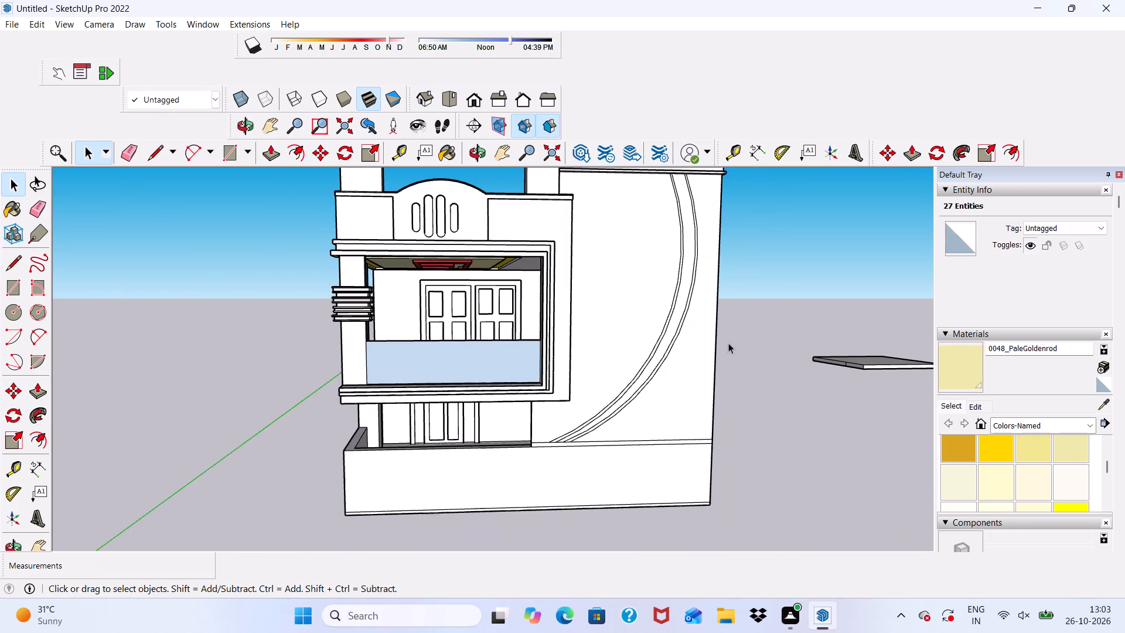
{"action": "middle_click_drag", "start_coordinate": [728, 343], "coordinate": [855, 375]}
{"action": "middle_click_drag", "start_coordinate": [838, 393], "coordinate": [663, 335]}
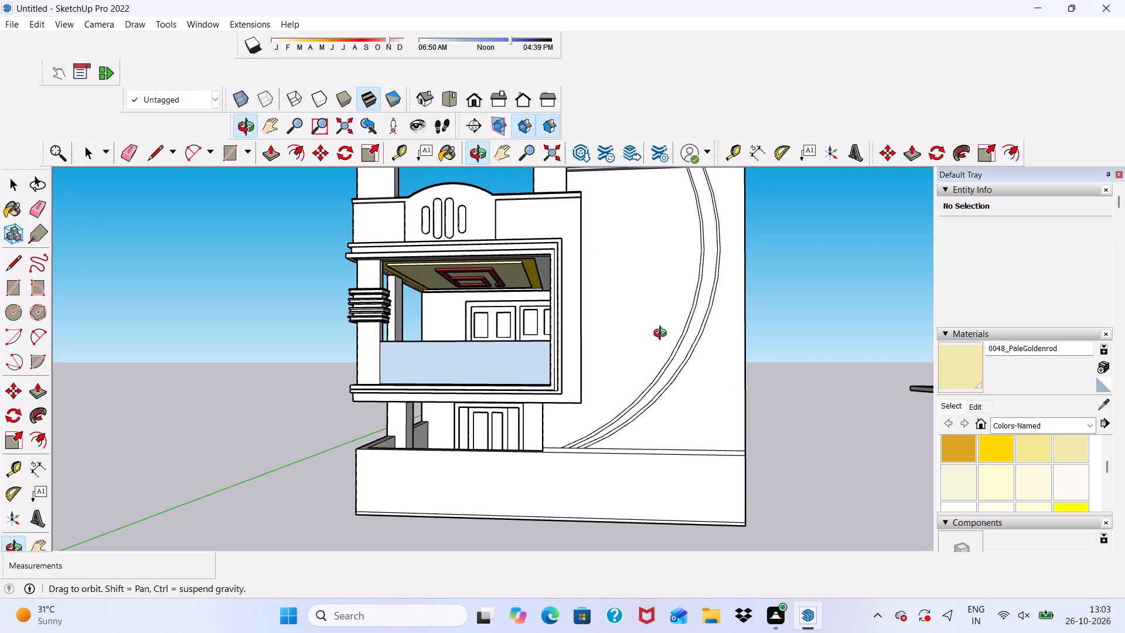
{"action": "middle_click_drag", "start_coordinate": [663, 335], "coordinate": [724, 366]}
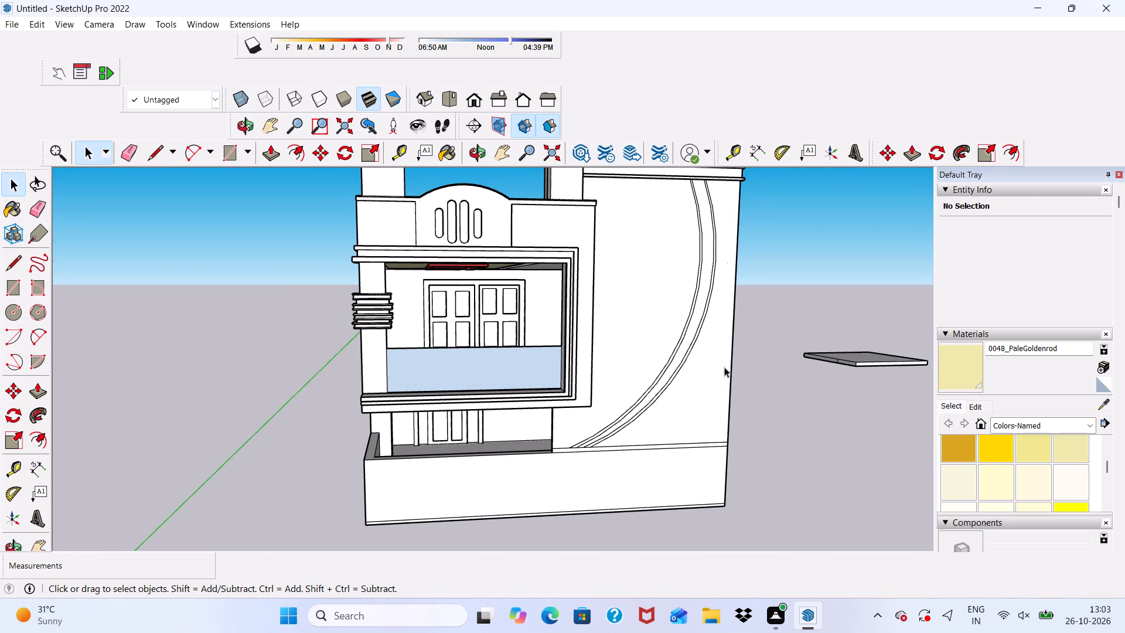
{"action": "scroll", "coordinate": [737, 199], "scroll_direction": "up", "scroll_amount": 4}
{"action": "scroll", "coordinate": [712, 315], "scroll_direction": "up", "scroll_amount": 8}
{"action": "scroll", "coordinate": [731, 190], "scroll_direction": "down", "scroll_amount": 3}
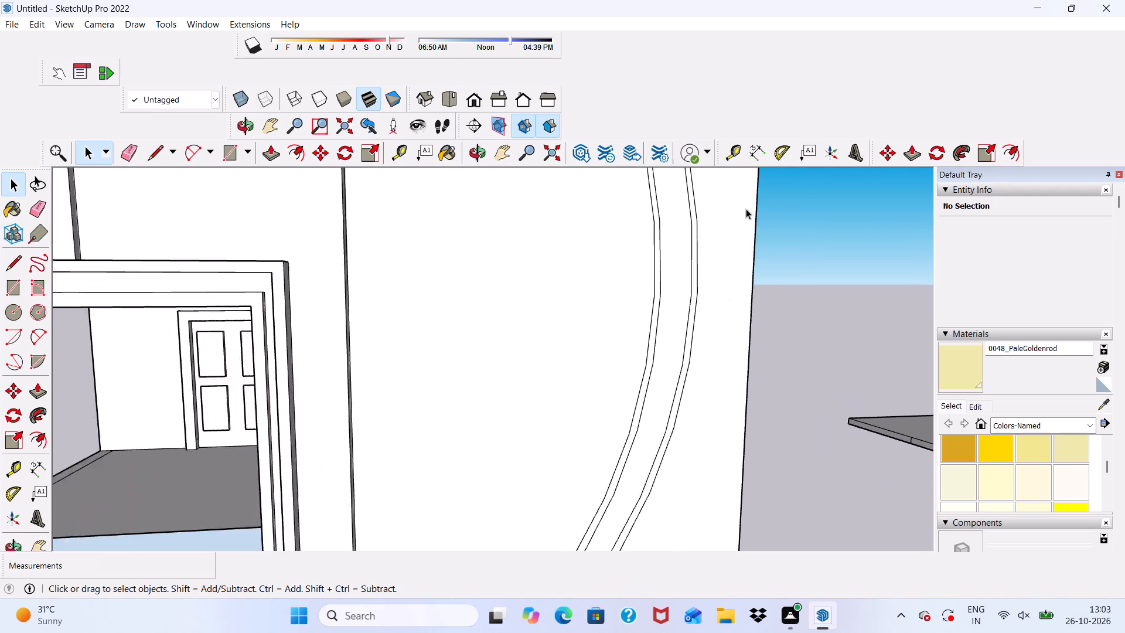
{"action": "scroll", "coordinate": [746, 209], "scroll_direction": "down", "scroll_amount": 8}
{"action": "middle_click_drag", "start_coordinate": [610, 449], "coordinate": [570, 396]}
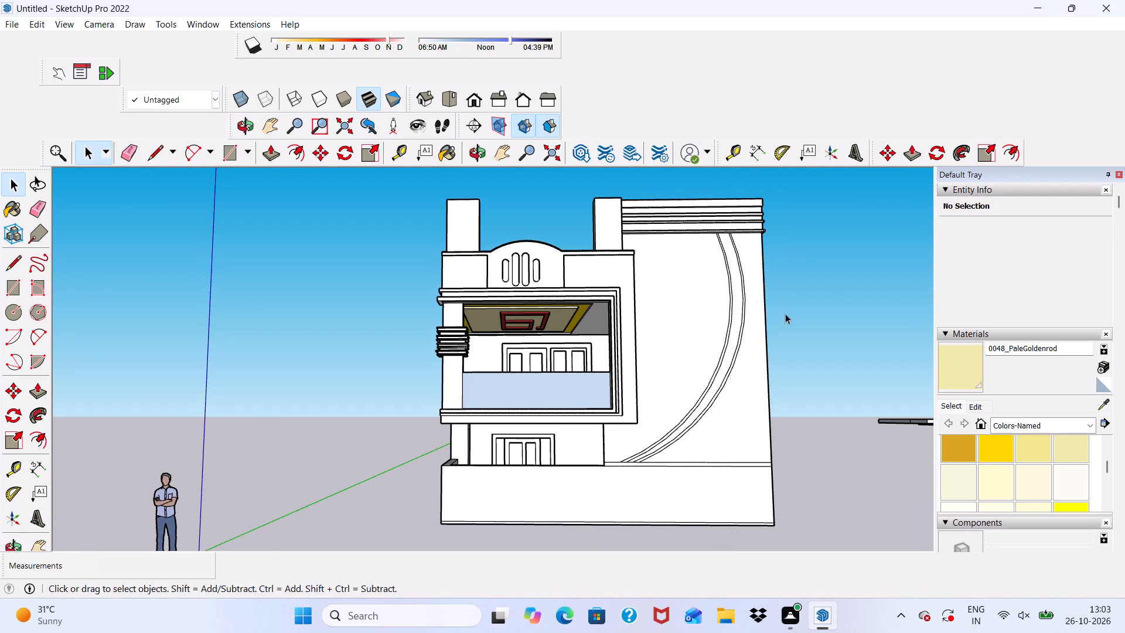
{"action": "left_click", "coordinate": [473, 102]}
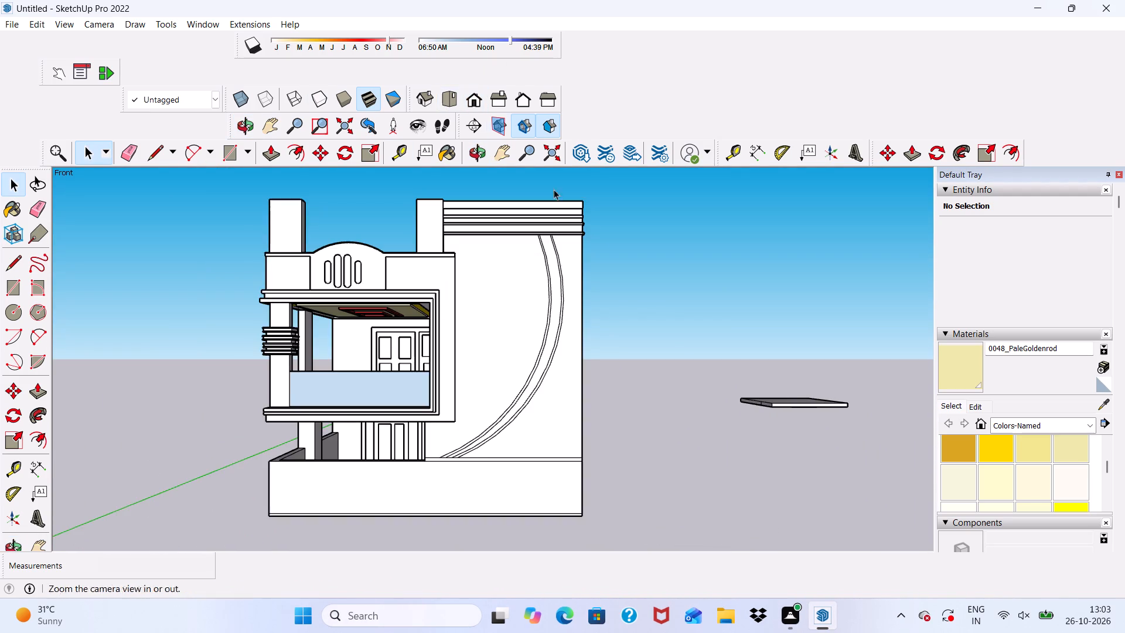
{"action": "scroll", "coordinate": [530, 392], "scroll_direction": "down", "scroll_amount": 1}
{"action": "scroll", "coordinate": [469, 430], "scroll_direction": "down", "scroll_amount": 2}
{"action": "scroll", "coordinate": [467, 454], "scroll_direction": "up", "scroll_amount": 8}
{"action": "scroll", "coordinate": [427, 427], "scroll_direction": "down", "scroll_amount": 3}
{"action": "middle_click_drag", "start_coordinate": [401, 447], "coordinate": [428, 457]}
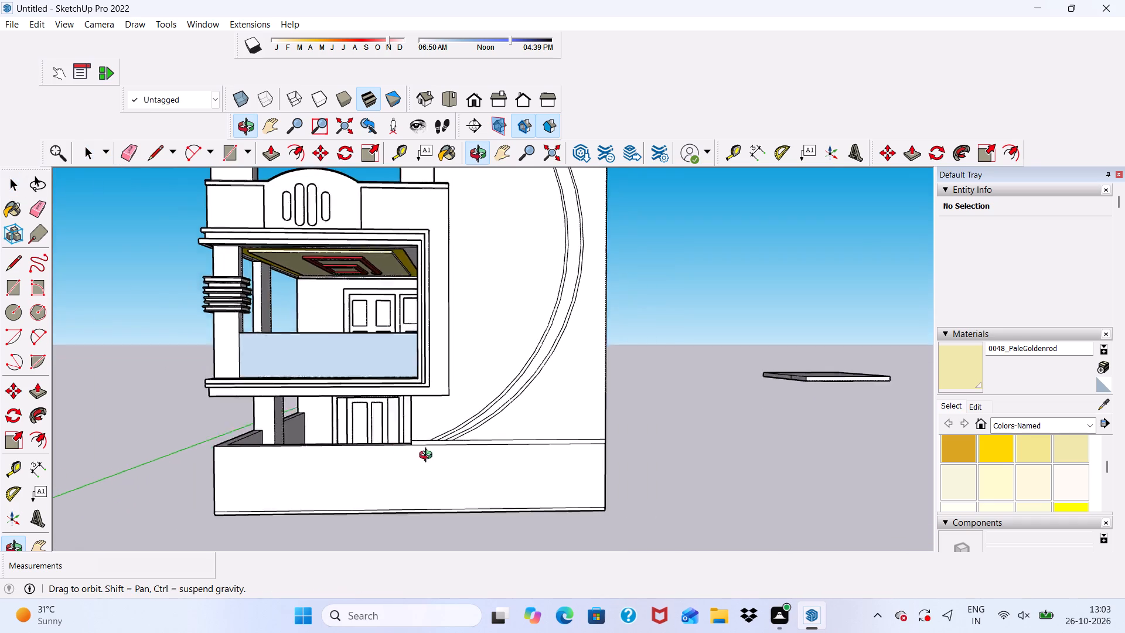
{"action": "middle_click_drag", "start_coordinate": [428, 457], "coordinate": [419, 535]}
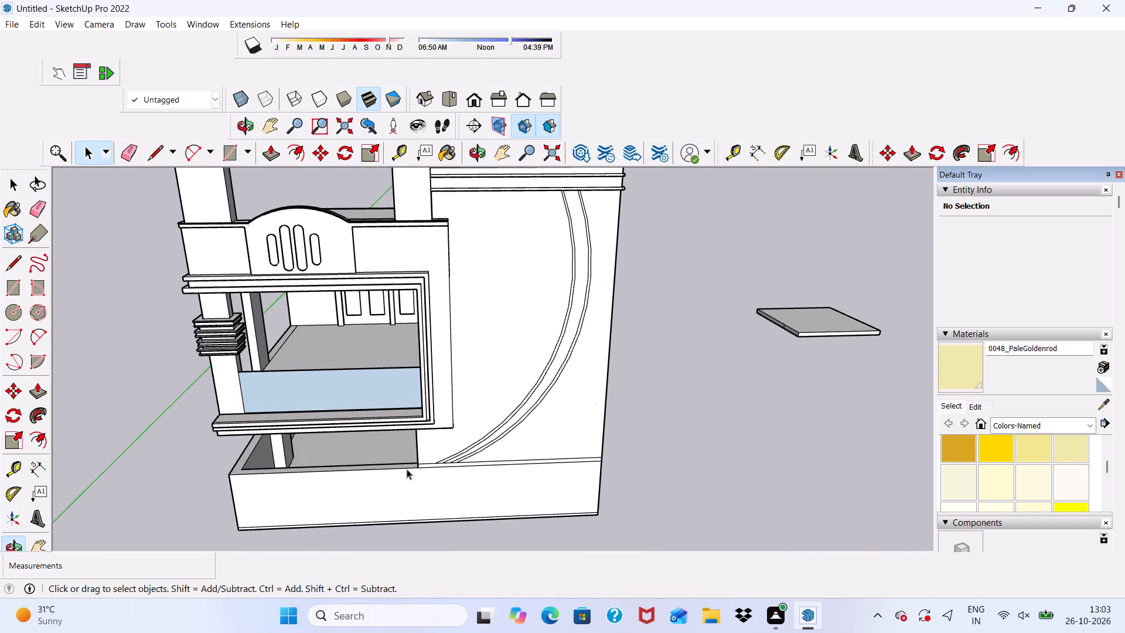
Draw a circle of about 8 3/8" radius high on the front wall, between the outer curved band and the wall's outer edge.
{"action": "scroll", "coordinate": [383, 172], "scroll_direction": "up", "scroll_amount": 1}
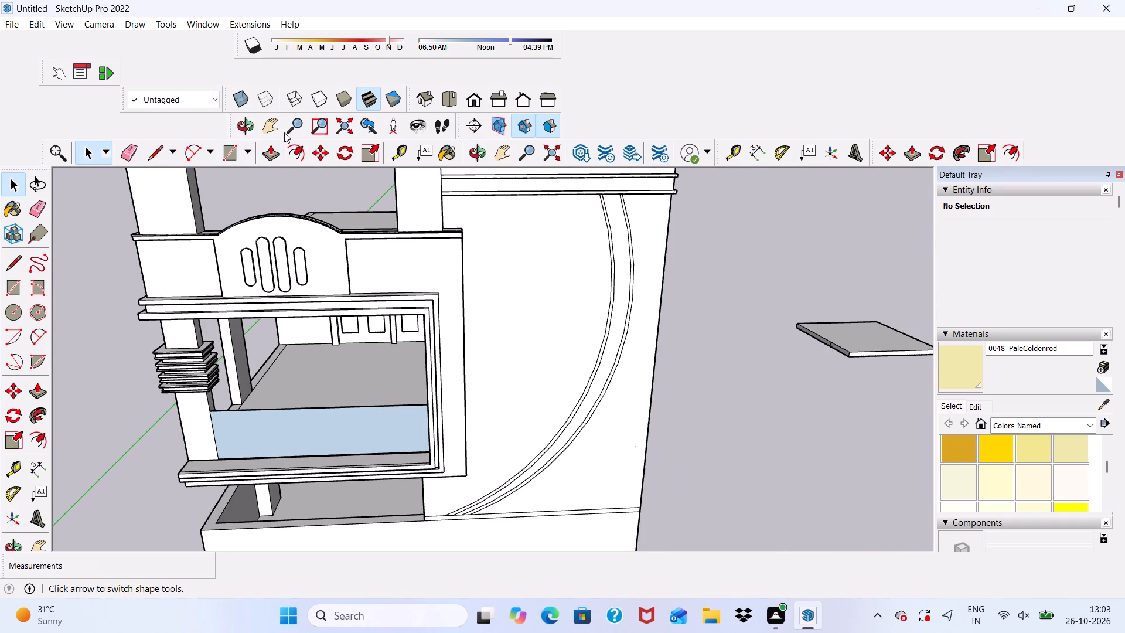
{"action": "left_click", "coordinate": [7, 311]}
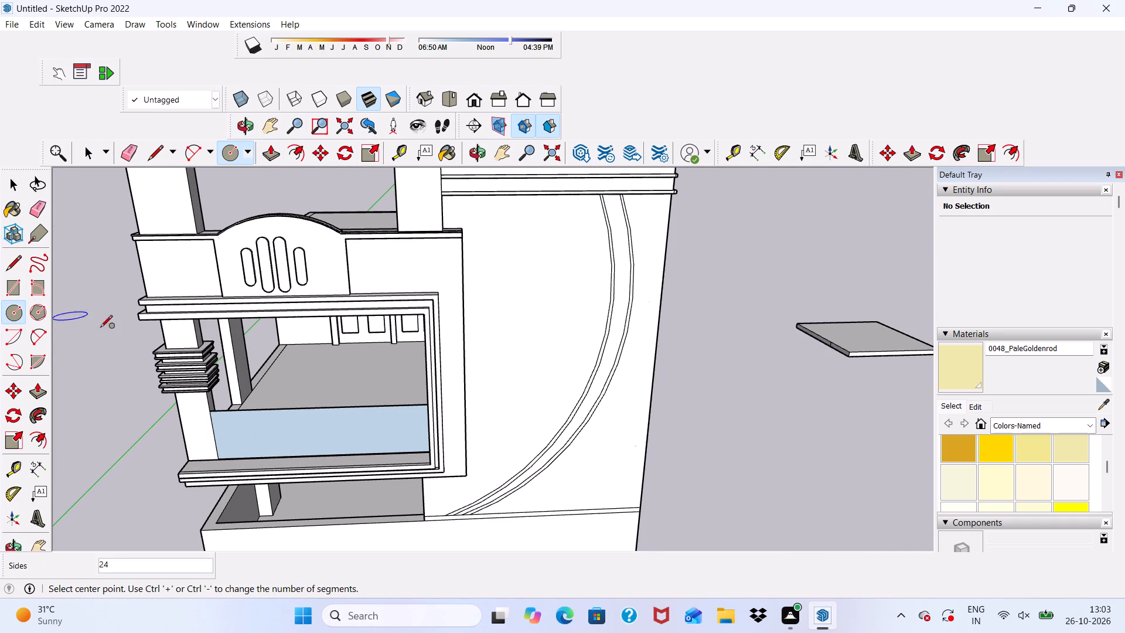
{"action": "scroll", "coordinate": [127, 338], "scroll_direction": "down", "scroll_amount": 4}
{"action": "scroll", "coordinate": [341, 339], "scroll_direction": "up", "scroll_amount": 6}
{"action": "scroll", "coordinate": [658, 190], "scroll_direction": "up", "scroll_amount": 3}
{"action": "scroll", "coordinate": [656, 219], "scroll_direction": "down", "scroll_amount": 5}
{"action": "scroll", "coordinate": [643, 257], "scroll_direction": "up", "scroll_amount": 5}
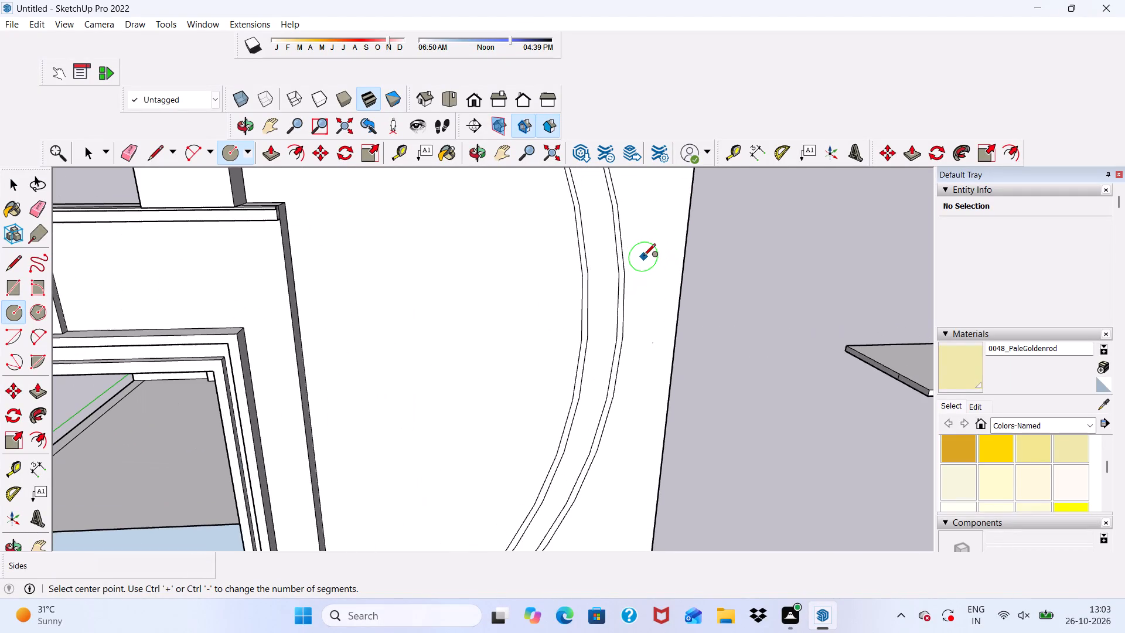
{"action": "left_click", "coordinate": [650, 239]}
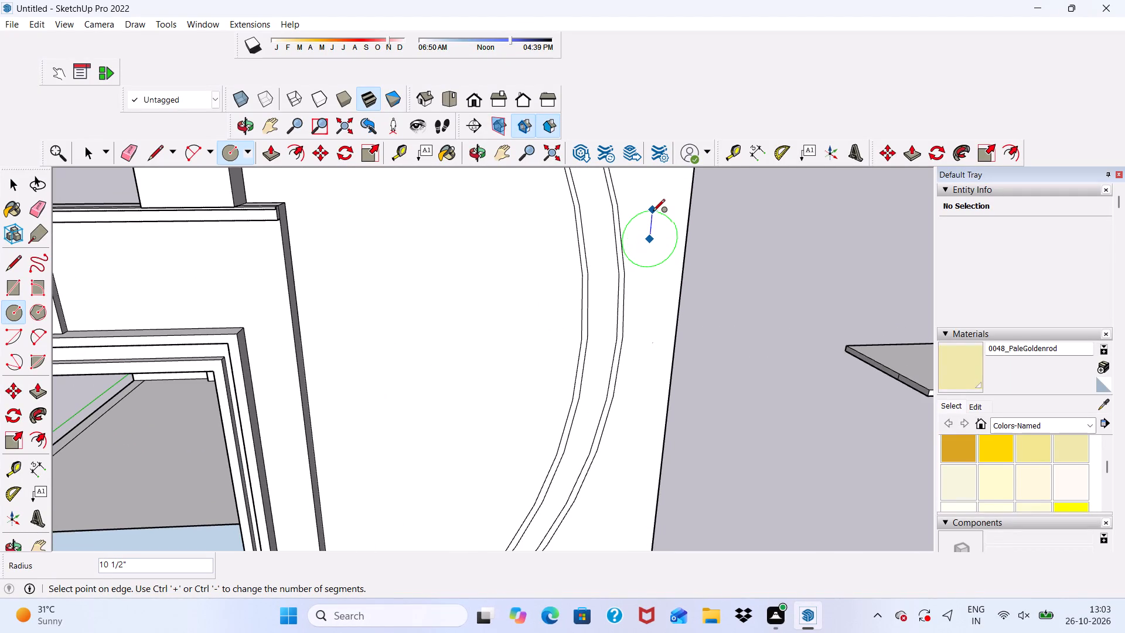
{"action": "left_click", "coordinate": [653, 216]}
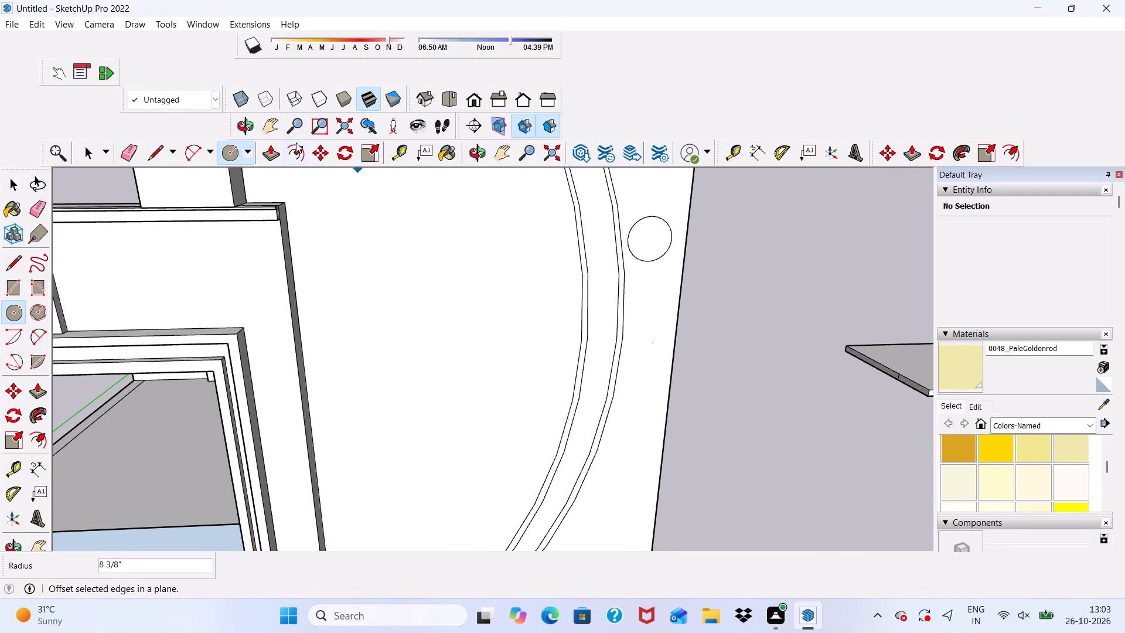
Offset the circle's edge about 1 3/8" inward to form a narrow ring.
{"action": "left_click", "coordinate": [302, 150]}
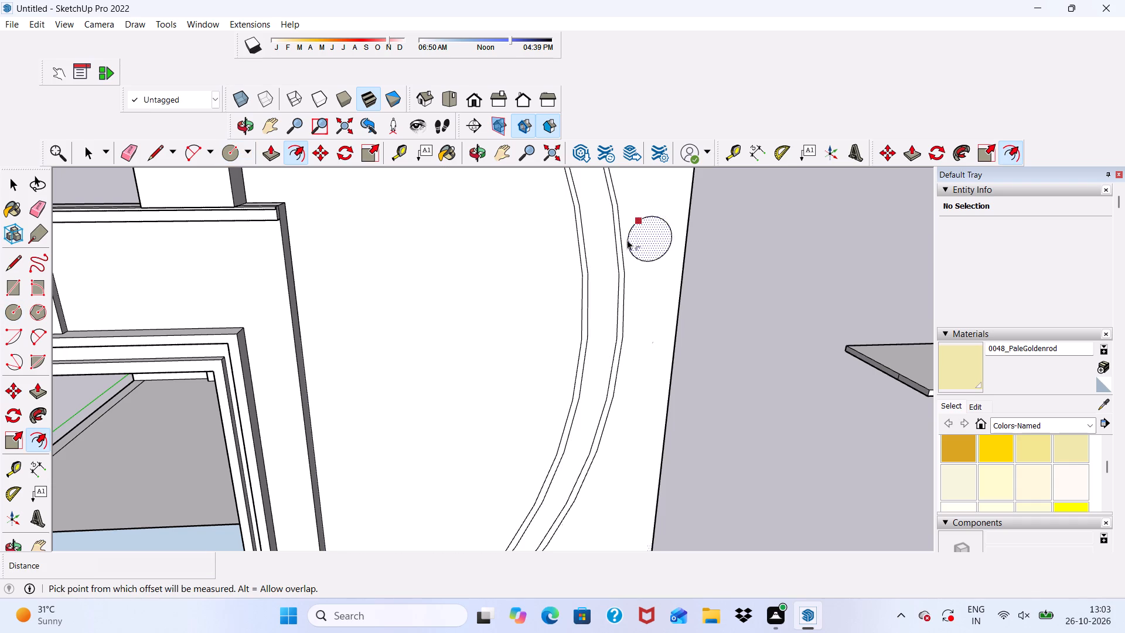
{"action": "left_click", "coordinate": [634, 239]}
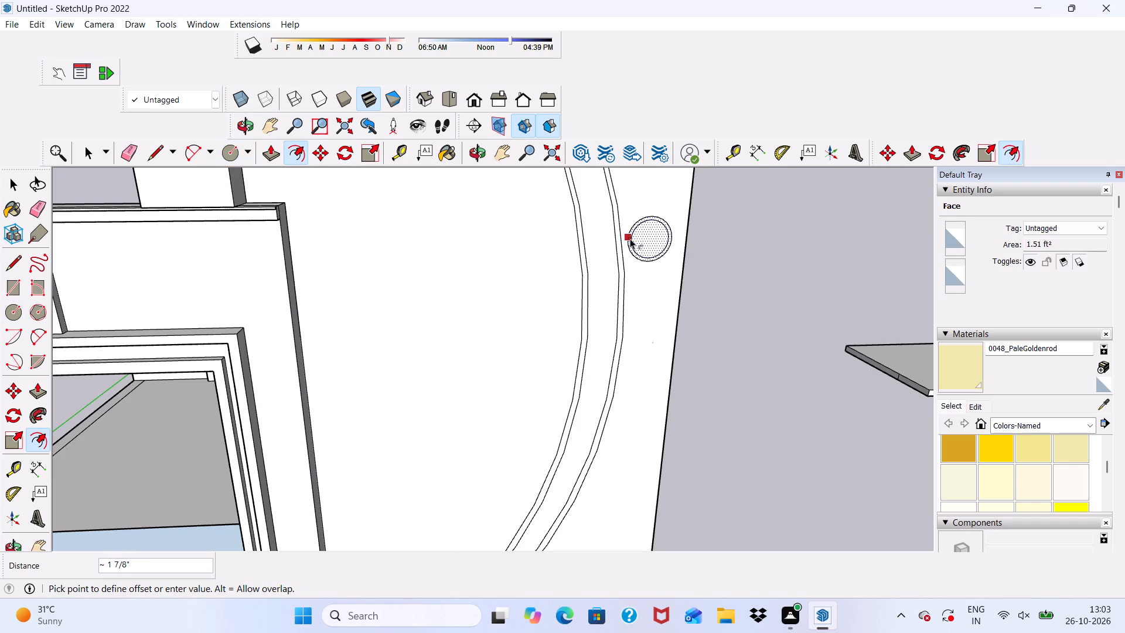
{"action": "scroll", "coordinate": [624, 236], "scroll_direction": "up", "scroll_amount": 6}
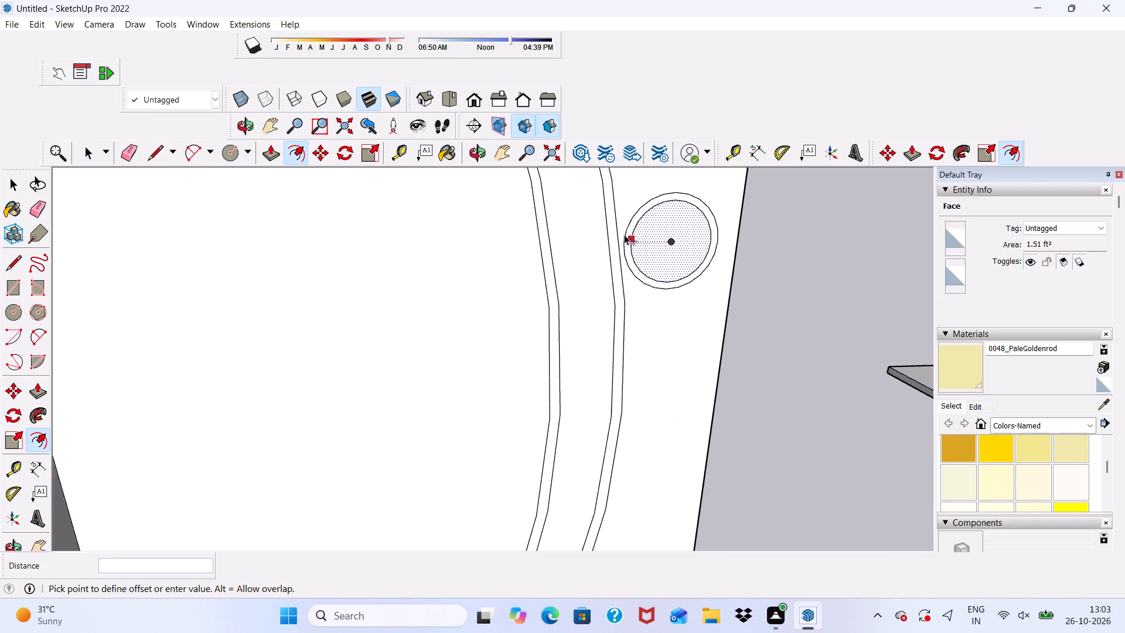
{"action": "scroll", "coordinate": [624, 234], "scroll_direction": "up", "scroll_amount": 1}
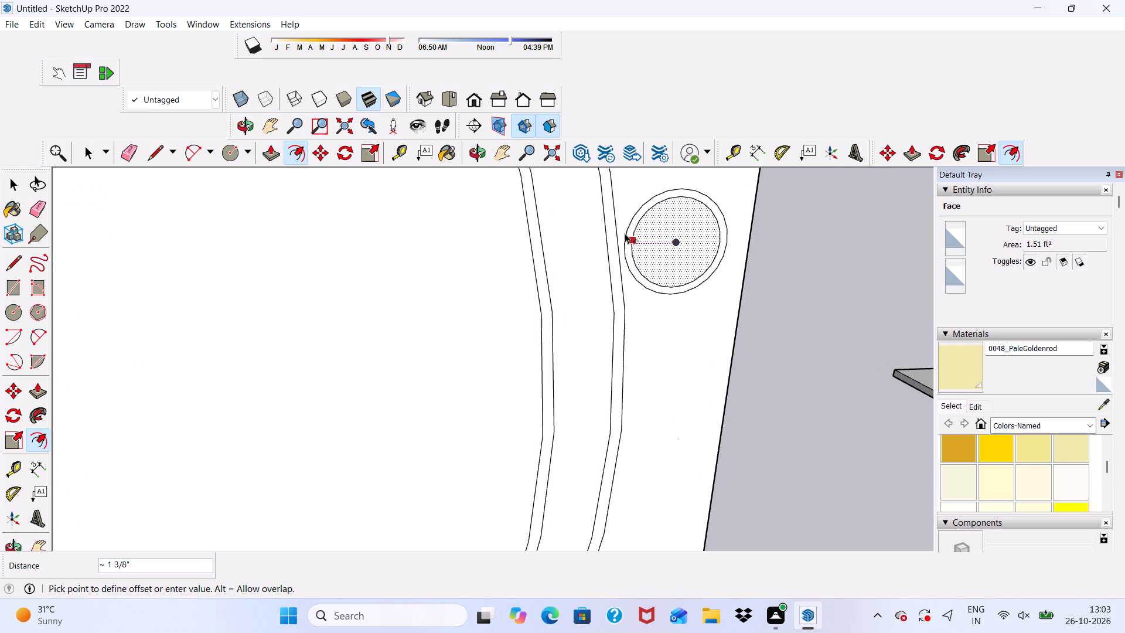
{"action": "left_click", "coordinate": [625, 233]}
{"action": "scroll", "coordinate": [632, 241], "scroll_direction": "down", "scroll_amount": 10}
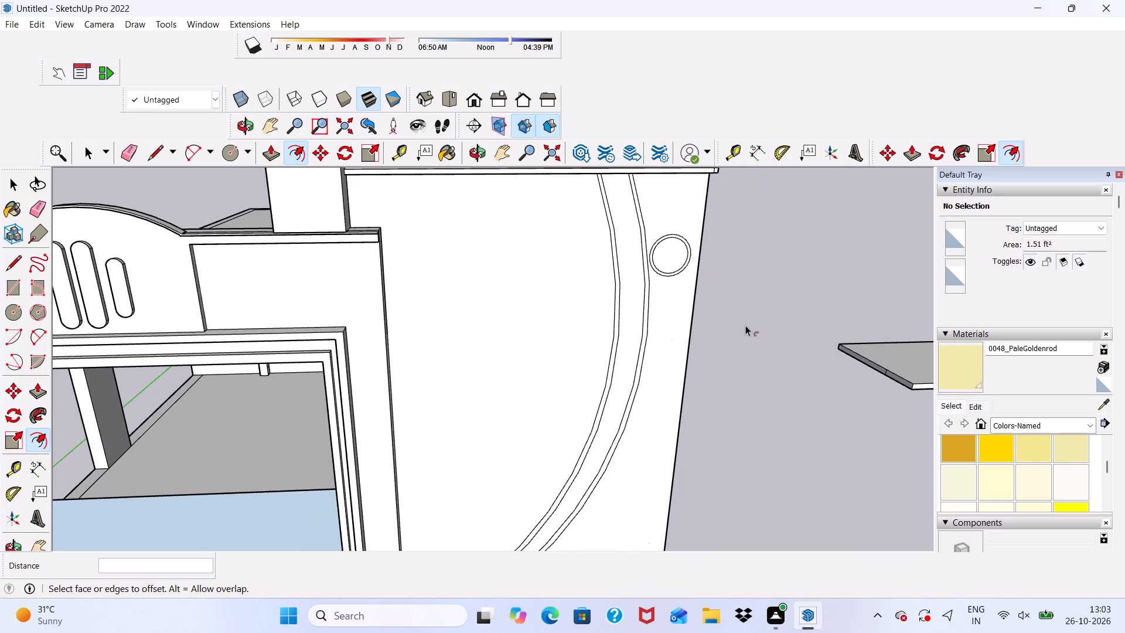
{"action": "key", "text": "space"}
{"action": "scroll", "coordinate": [707, 308], "scroll_direction": "down", "scroll_amount": 6}
{"action": "scroll", "coordinate": [700, 375], "scroll_direction": "up", "scroll_amount": 4}
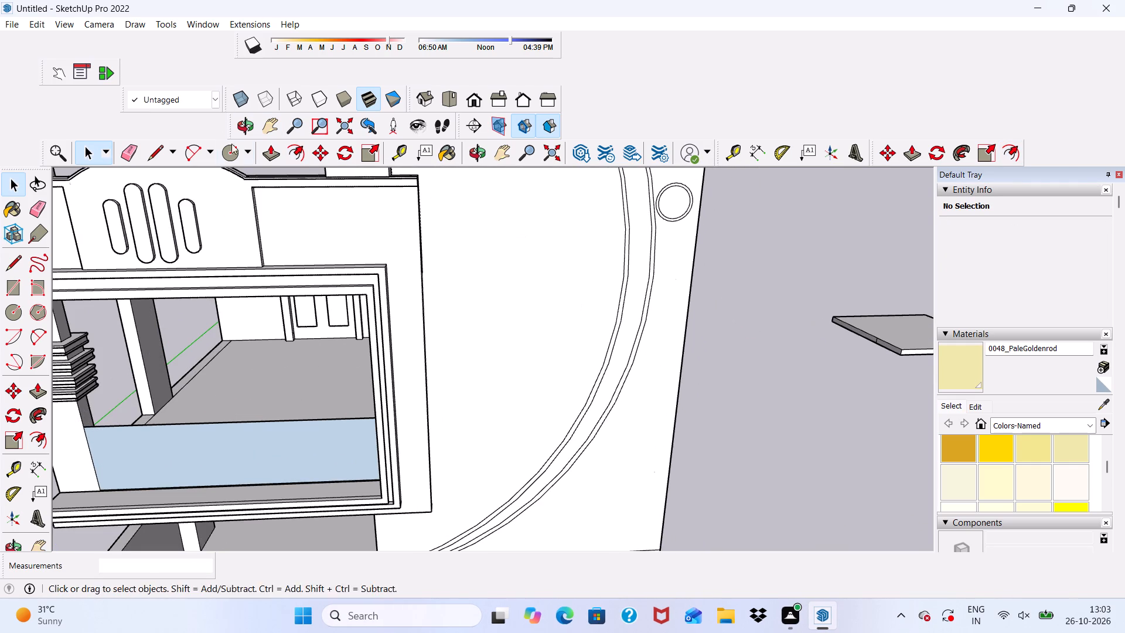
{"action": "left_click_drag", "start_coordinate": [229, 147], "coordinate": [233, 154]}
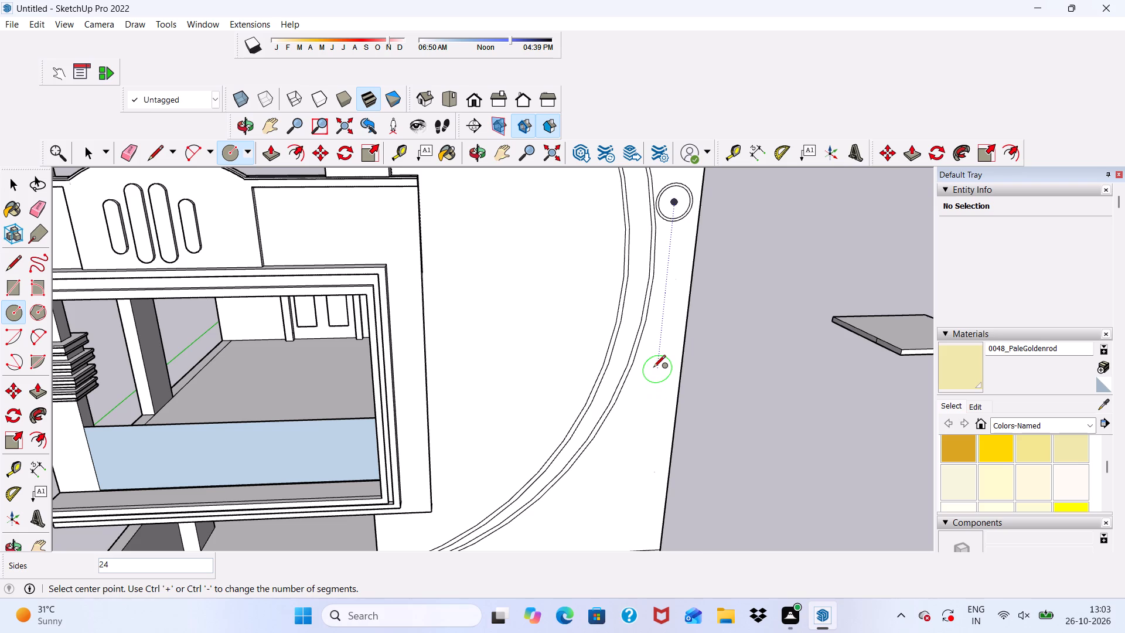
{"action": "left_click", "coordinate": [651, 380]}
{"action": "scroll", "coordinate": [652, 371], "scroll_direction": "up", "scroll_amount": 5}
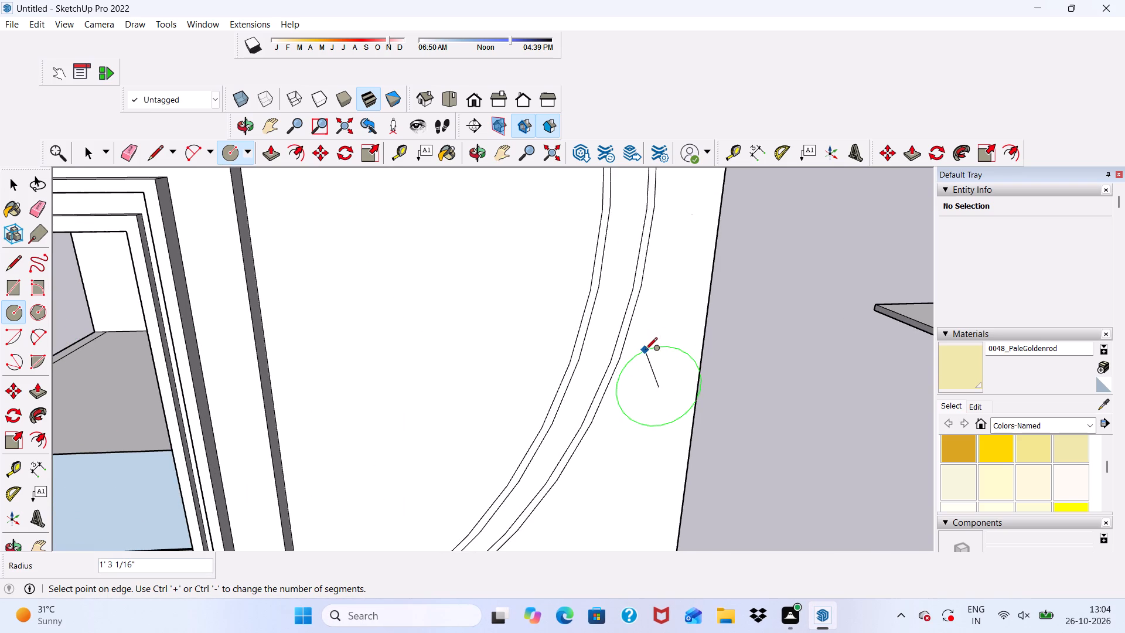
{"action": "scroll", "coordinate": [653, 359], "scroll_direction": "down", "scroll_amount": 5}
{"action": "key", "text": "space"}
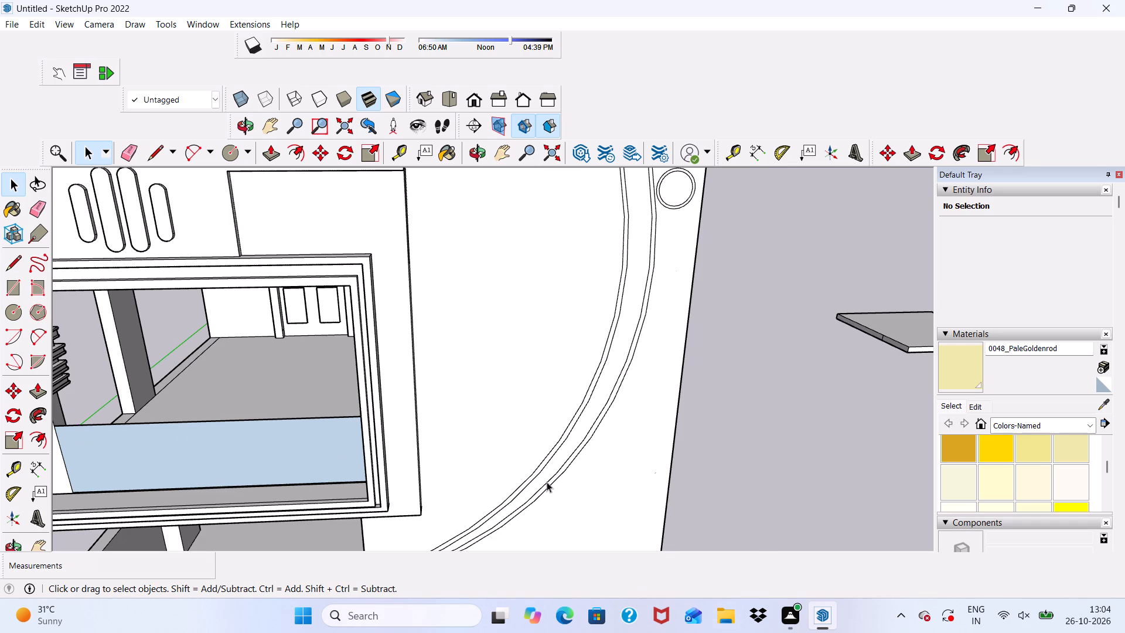
Draw a larger circle of about 1' 1 3/16" radius below the ring, between the outer curved band and the wall's outer edge.
{"action": "left_click", "coordinate": [226, 152]}
{"action": "scroll", "coordinate": [527, 314], "scroll_direction": "down", "scroll_amount": 4}
{"action": "scroll", "coordinate": [656, 410], "scroll_direction": "up", "scroll_amount": 5}
{"action": "scroll", "coordinate": [614, 378], "scroll_direction": "up", "scroll_amount": 3}
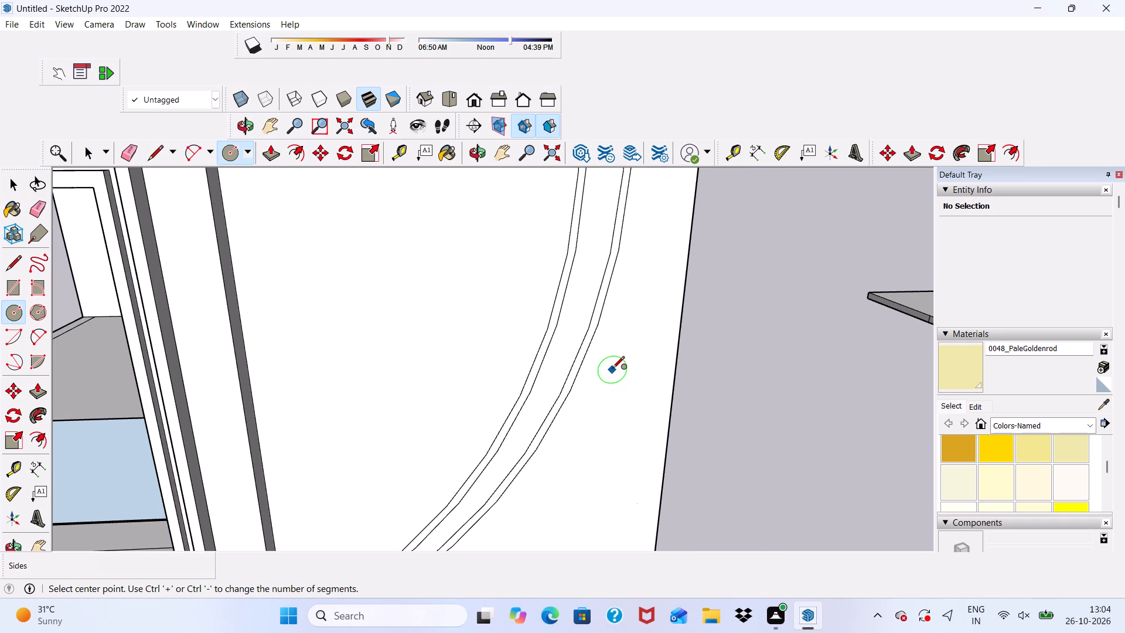
{"action": "left_click", "coordinate": [620, 379]}
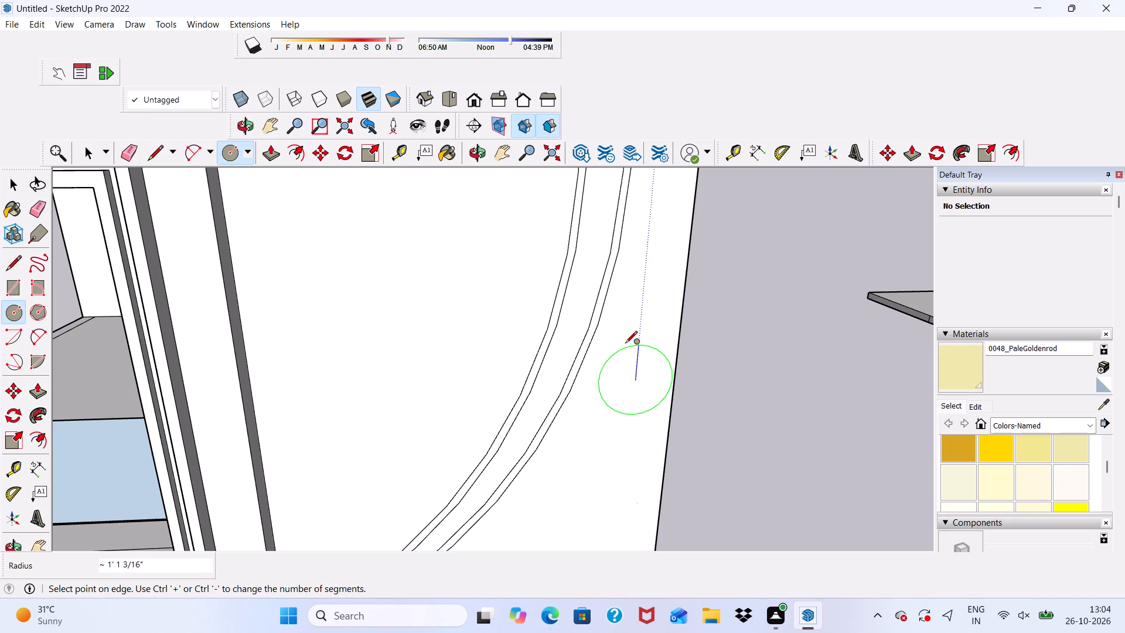
{"action": "left_click", "coordinate": [625, 344]}
Offset the larger circle's edge about 2 5/16" inward to form a second ring.
{"action": "left_click", "coordinate": [300, 152]}
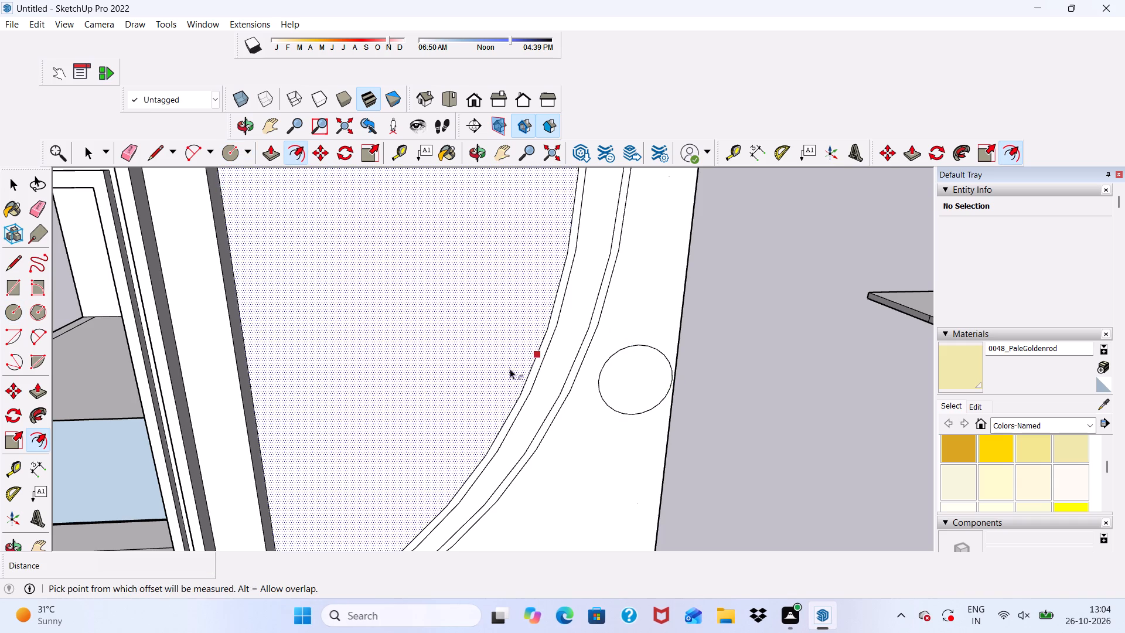
{"action": "left_click", "coordinate": [616, 369]}
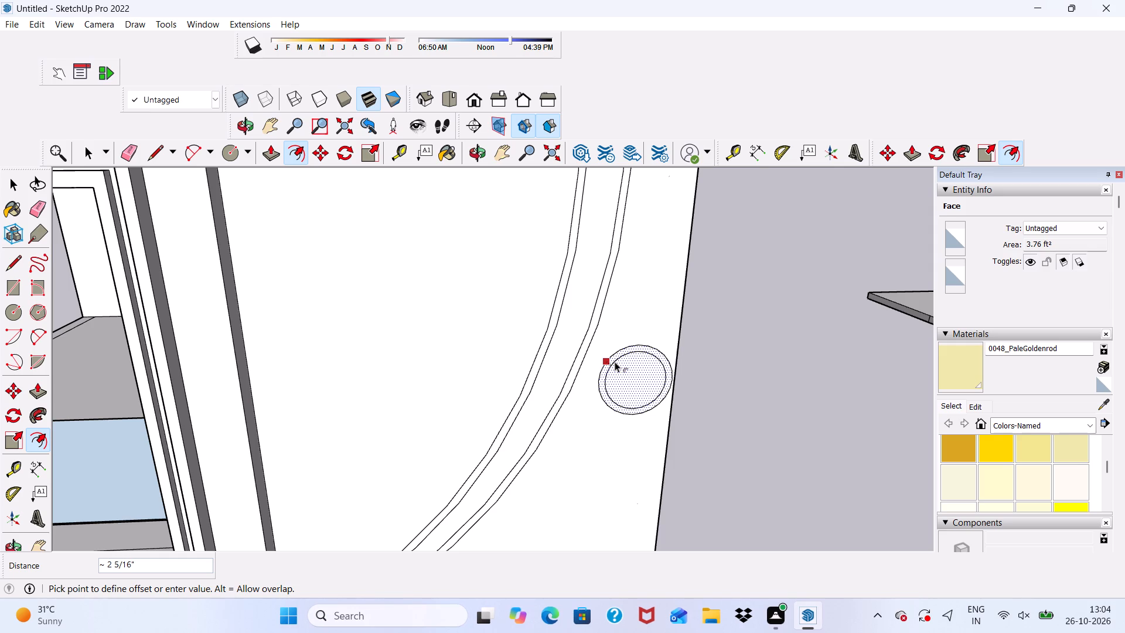
{"action": "left_click", "coordinate": [615, 362]}
{"action": "scroll", "coordinate": [633, 383], "scroll_direction": "down", "scroll_amount": 4}
{"action": "scroll", "coordinate": [745, 353], "scroll_direction": "down", "scroll_amount": 4}
{"action": "middle_click_drag", "start_coordinate": [754, 371], "coordinate": [688, 281]}
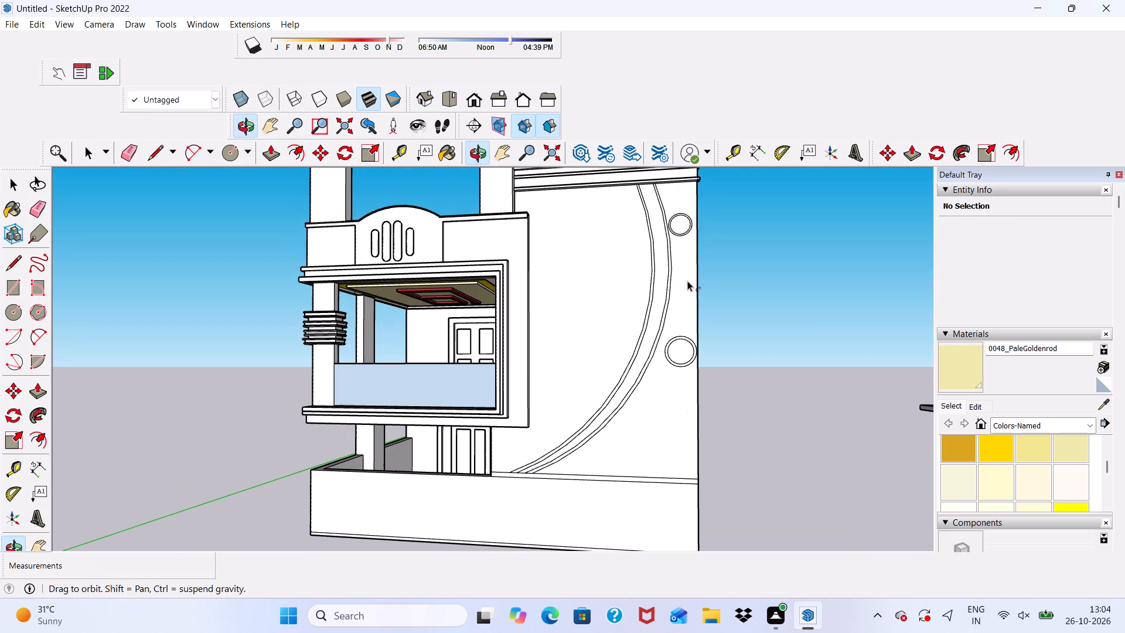
{"action": "key", "text": "space"}
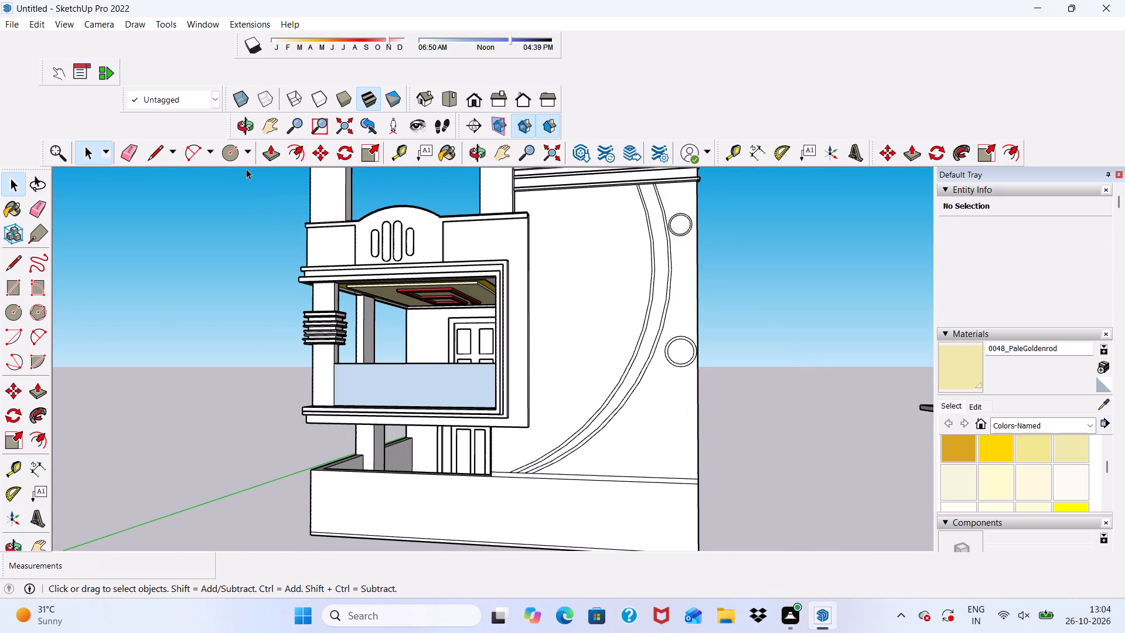
Draw a circle of about 1' 1 15/16" radius below the second ring, between the outer curved band and the low wall.
{"action": "left_click", "coordinate": [223, 159]}
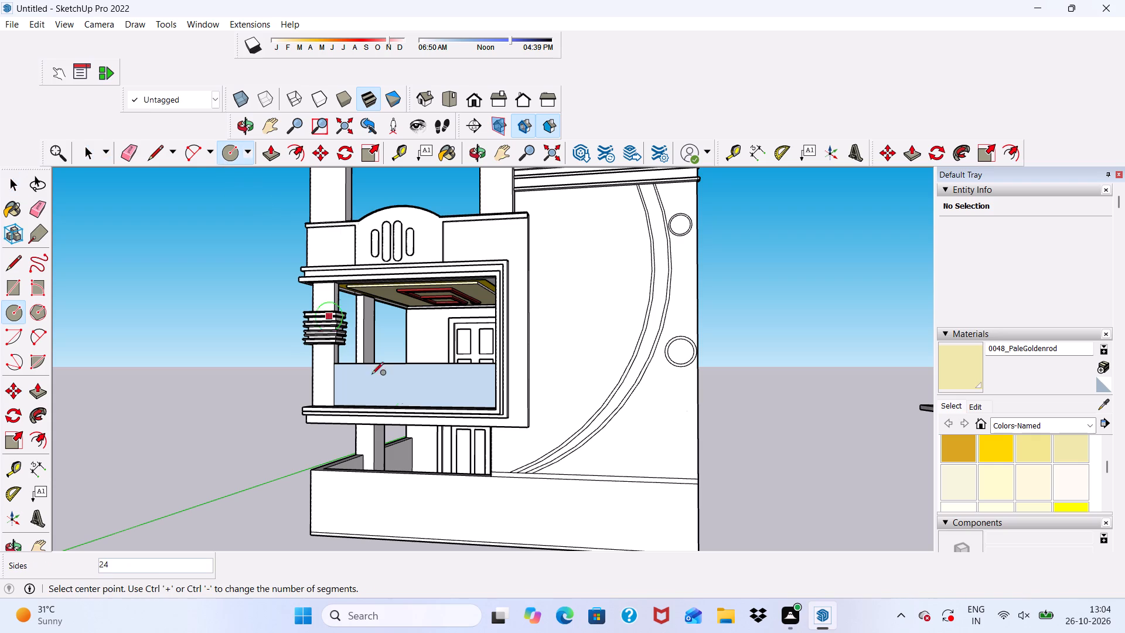
{"action": "scroll", "coordinate": [643, 451], "scroll_direction": "up", "scroll_amount": 3}
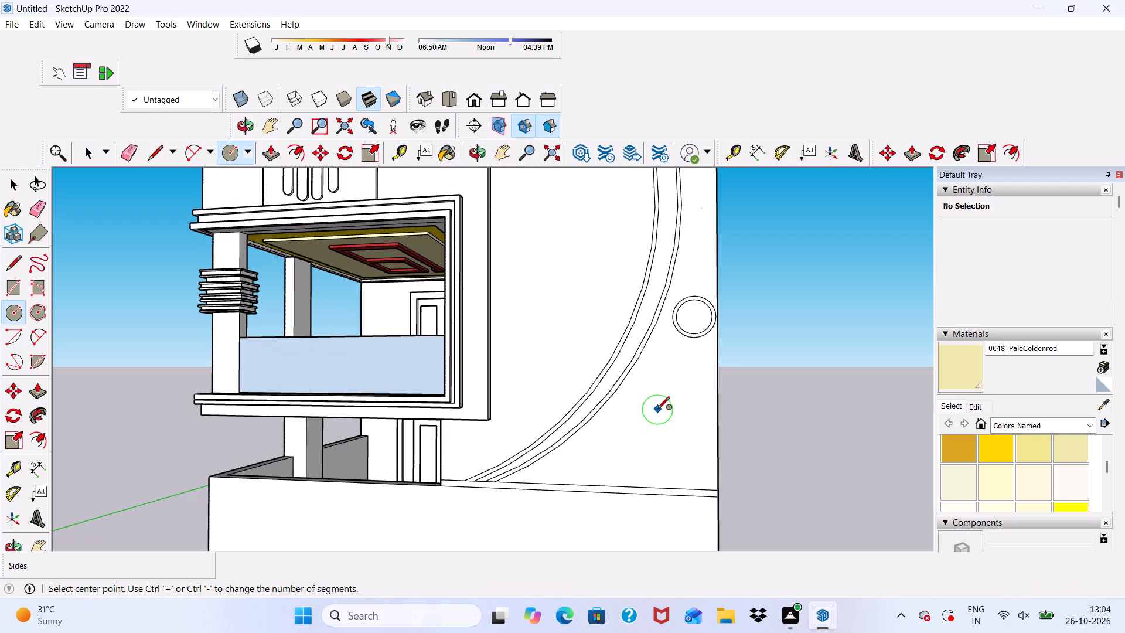
{"action": "left_click", "coordinate": [660, 411]}
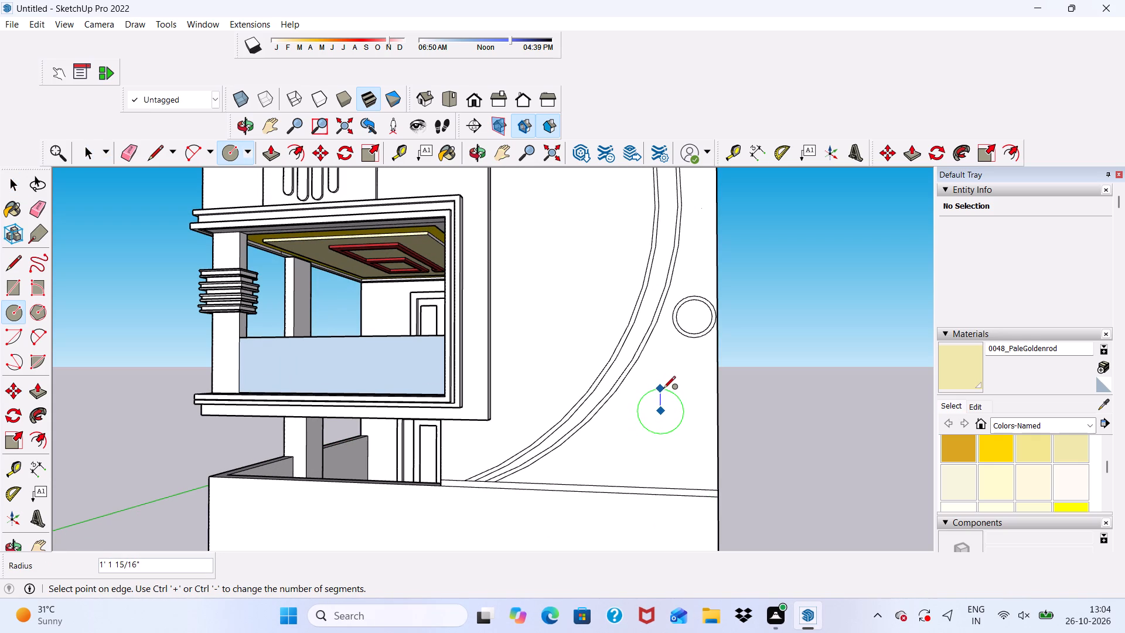
{"action": "left_click", "coordinate": [663, 389]}
{"action": "key", "text": "space"}
Offset the lowest circle's edge about 5 7/16" outward to form a third ring.
{"action": "left_click", "coordinate": [654, 419]}
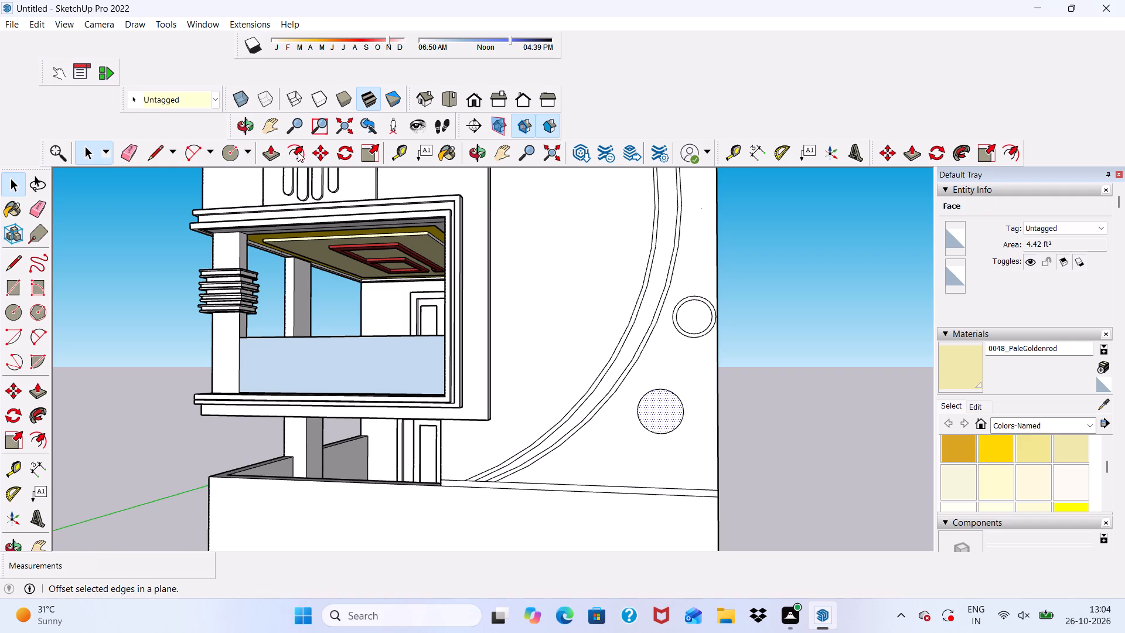
{"action": "left_click", "coordinate": [294, 145]}
{"action": "left_click", "coordinate": [656, 412]}
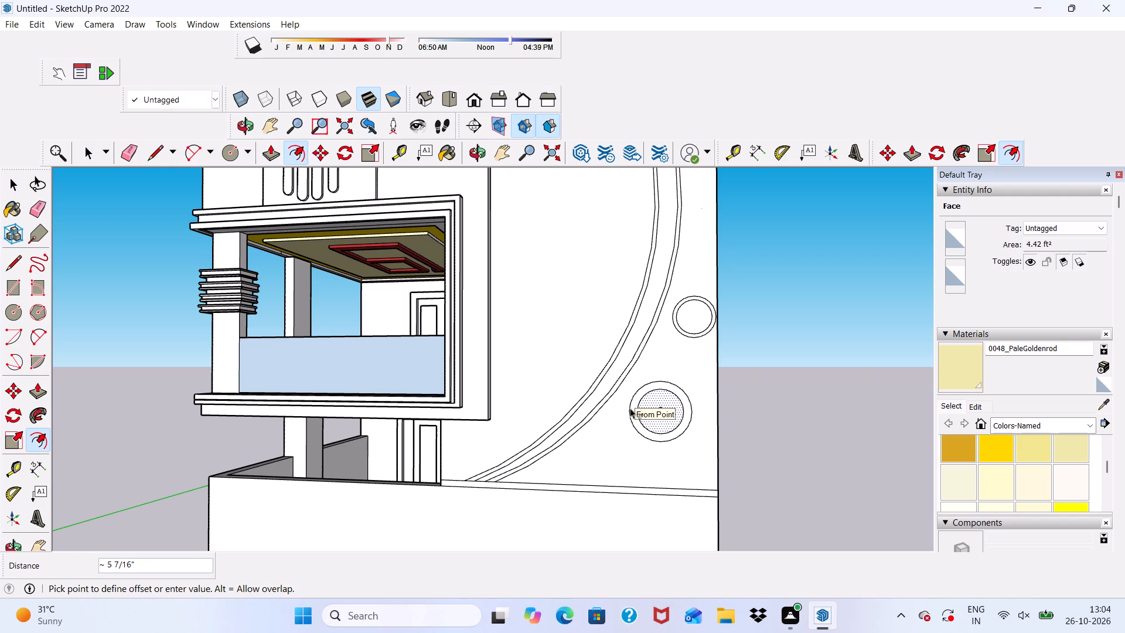
{"action": "left_click", "coordinate": [630, 408]}
{"action": "key", "text": "space"}
{"action": "left_click", "coordinate": [787, 420]}
Move the middle ring about 1' 11 13/16" upward on the front wall, between the outer curved band and the wall's outer edge.
{"action": "scroll", "coordinate": [677, 418], "scroll_direction": "down", "scroll_amount": 5}
{"action": "middle_click_drag", "start_coordinate": [686, 439], "coordinate": [692, 435]}
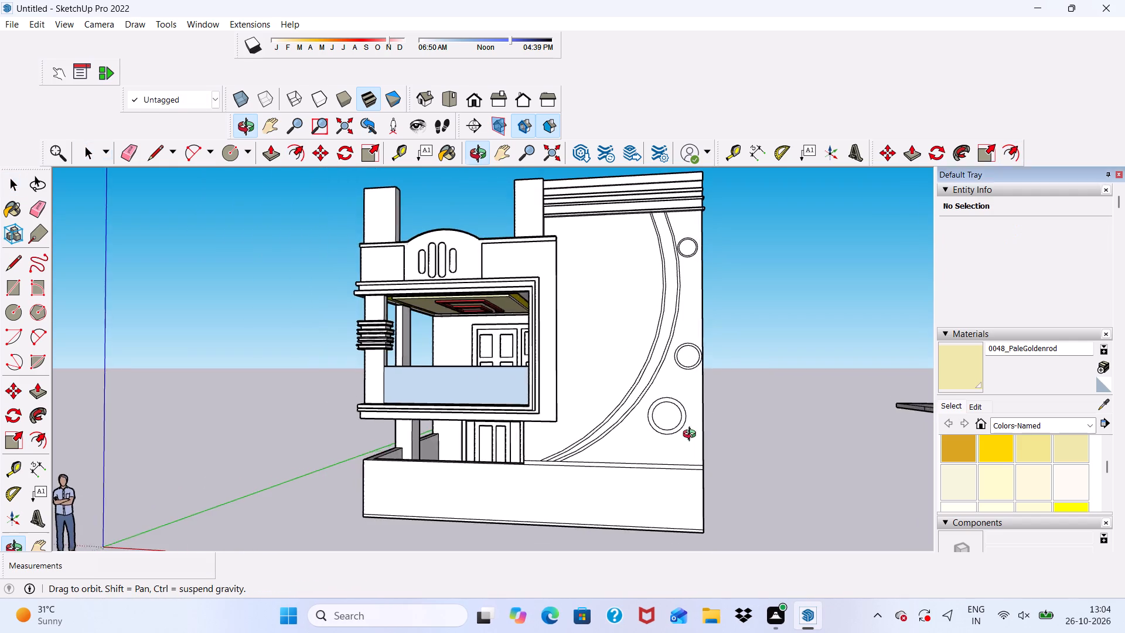
{"action": "middle_click_drag", "start_coordinate": [692, 435], "coordinate": [663, 510]}
{"action": "scroll", "coordinate": [683, 325], "scroll_direction": "up", "scroll_amount": 4}
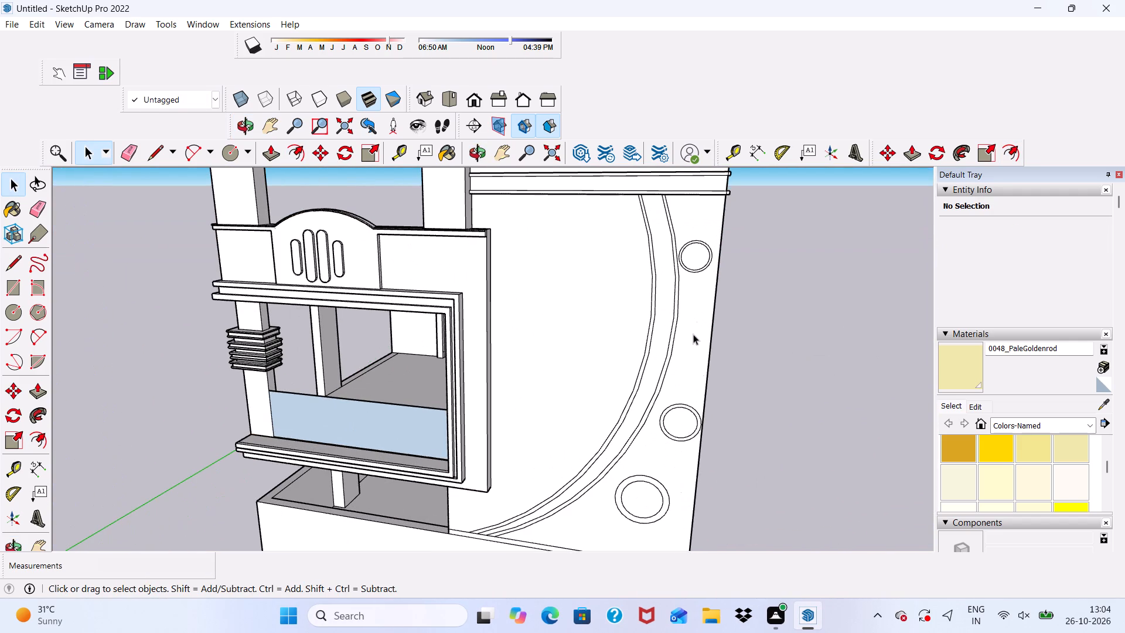
{"action": "scroll", "coordinate": [700, 467], "scroll_direction": "up", "scroll_amount": 5}
{"action": "double_click", "coordinate": [670, 409]}
{"action": "triple_click", "coordinate": [670, 409]}
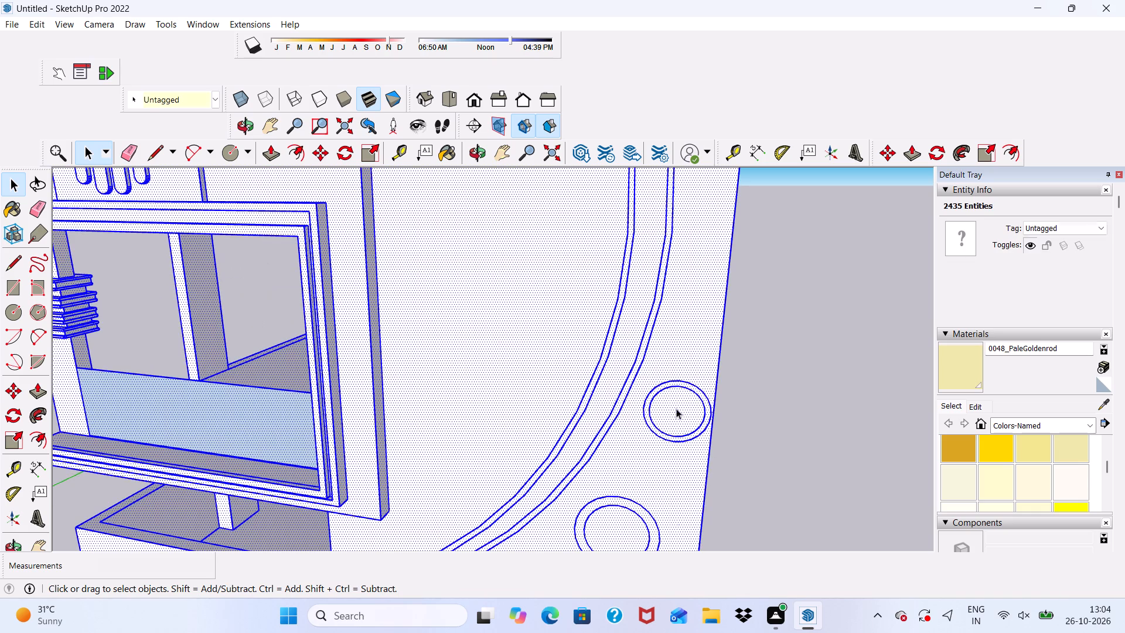
{"action": "double_click", "coordinate": [812, 405]}
{"action": "scroll", "coordinate": [695, 394], "scroll_direction": "up", "scroll_amount": 1}
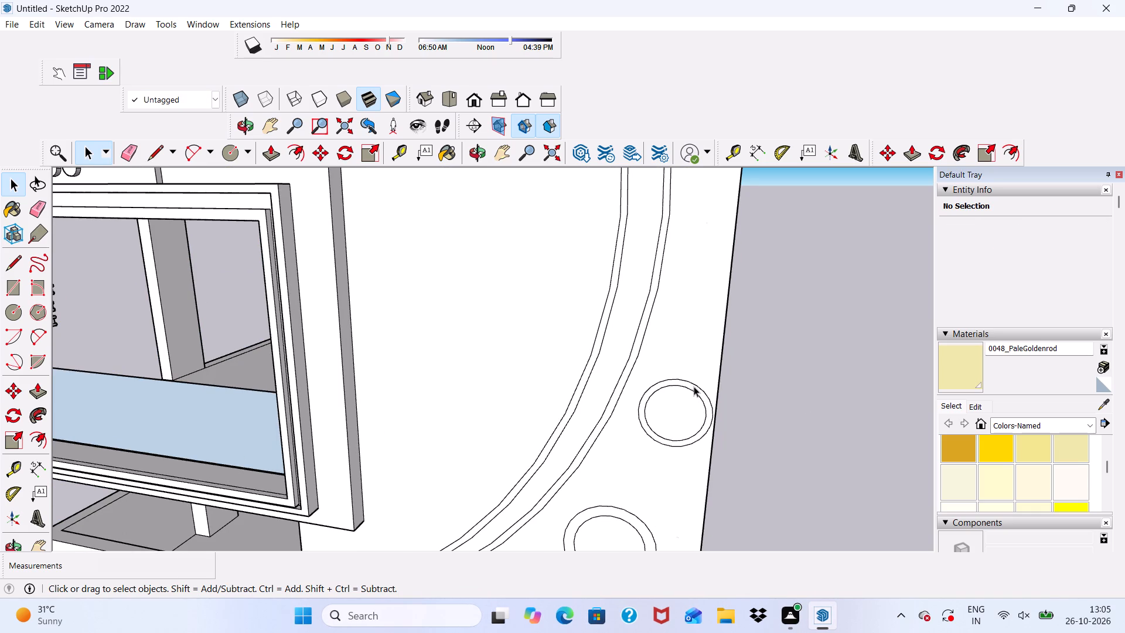
{"action": "double_click", "coordinate": [694, 386]}
{"action": "left_click", "coordinate": [811, 390]}
{"action": "left_click", "coordinate": [789, 399]}
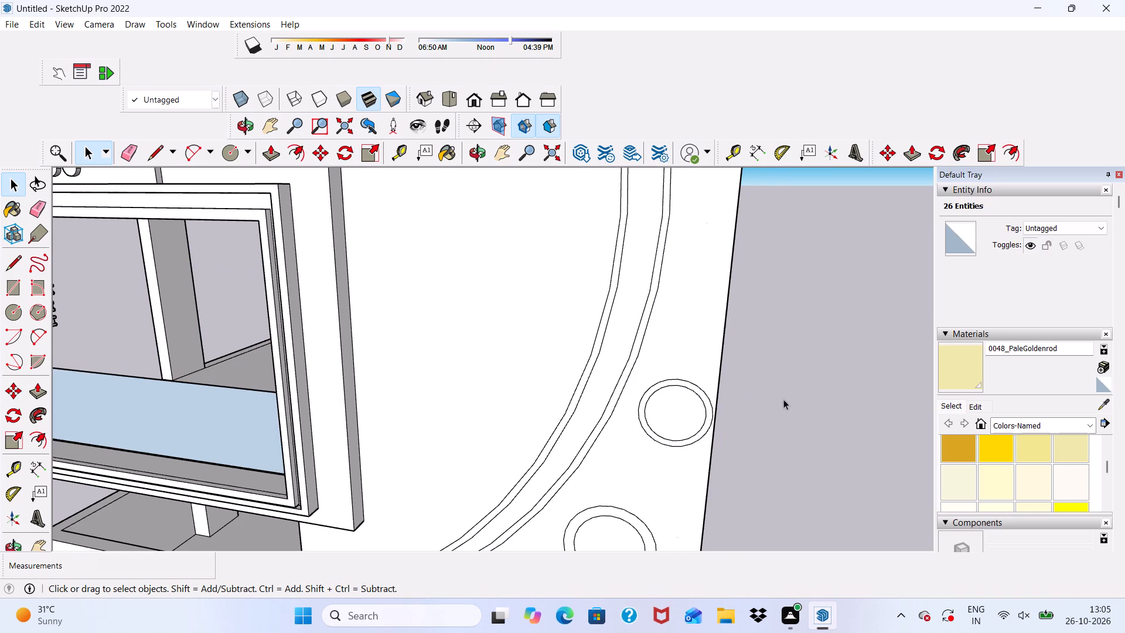
{"action": "scroll", "coordinate": [671, 413], "scroll_direction": "up", "scroll_amount": 10}
{"action": "double_click", "coordinate": [694, 366]}
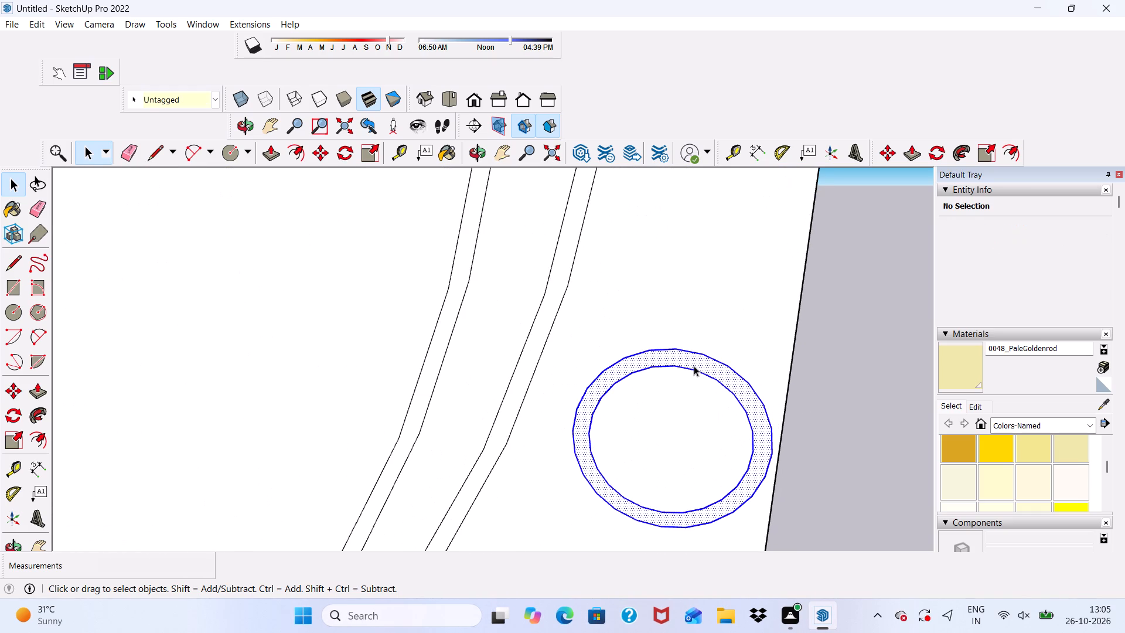
{"action": "left_click", "coordinate": [319, 152]}
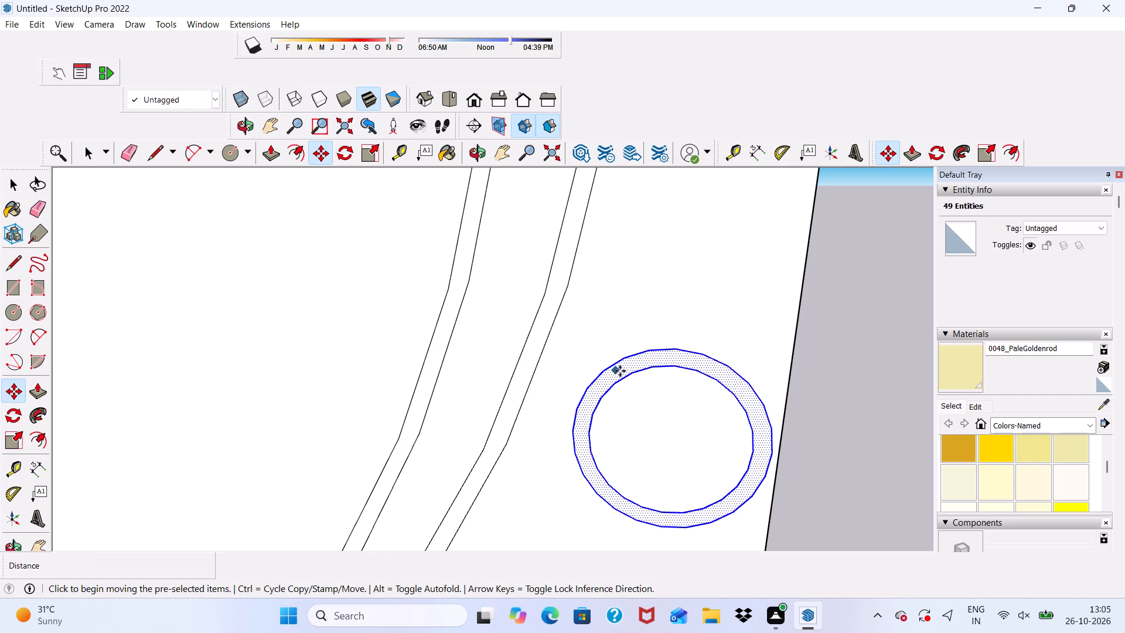
{"action": "left_click", "coordinate": [638, 357]}
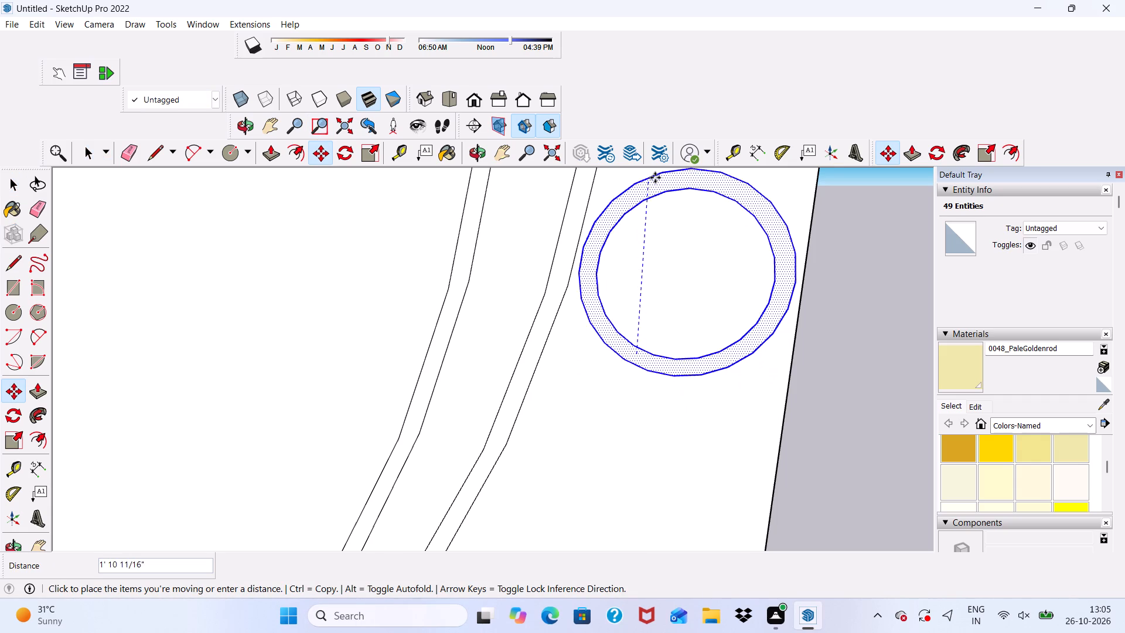
{"action": "left_click", "coordinate": [649, 169]}
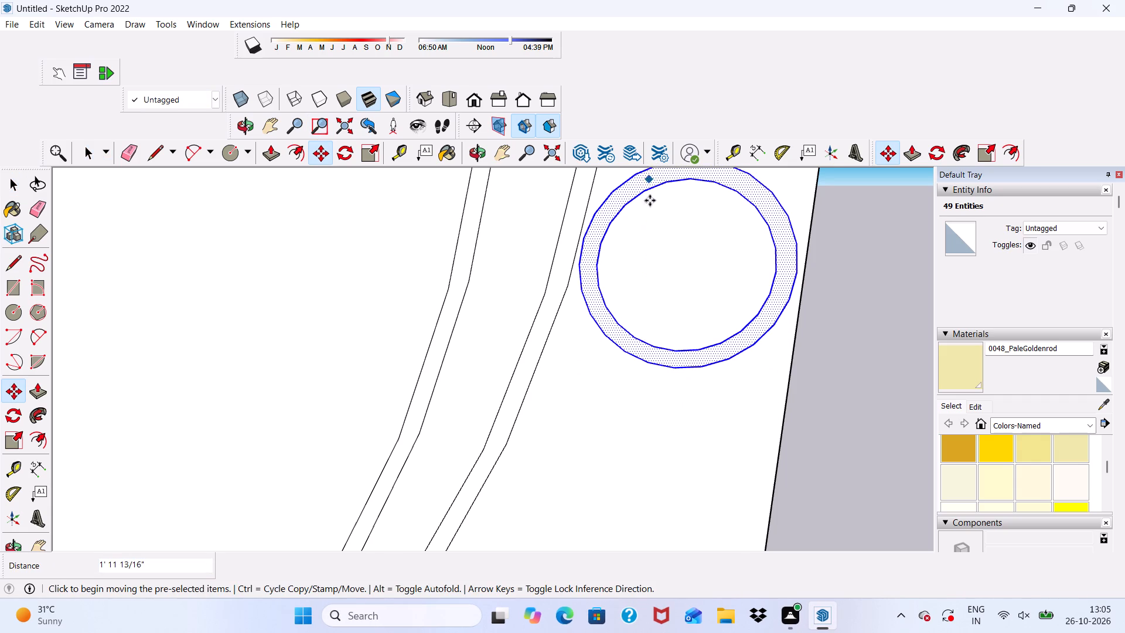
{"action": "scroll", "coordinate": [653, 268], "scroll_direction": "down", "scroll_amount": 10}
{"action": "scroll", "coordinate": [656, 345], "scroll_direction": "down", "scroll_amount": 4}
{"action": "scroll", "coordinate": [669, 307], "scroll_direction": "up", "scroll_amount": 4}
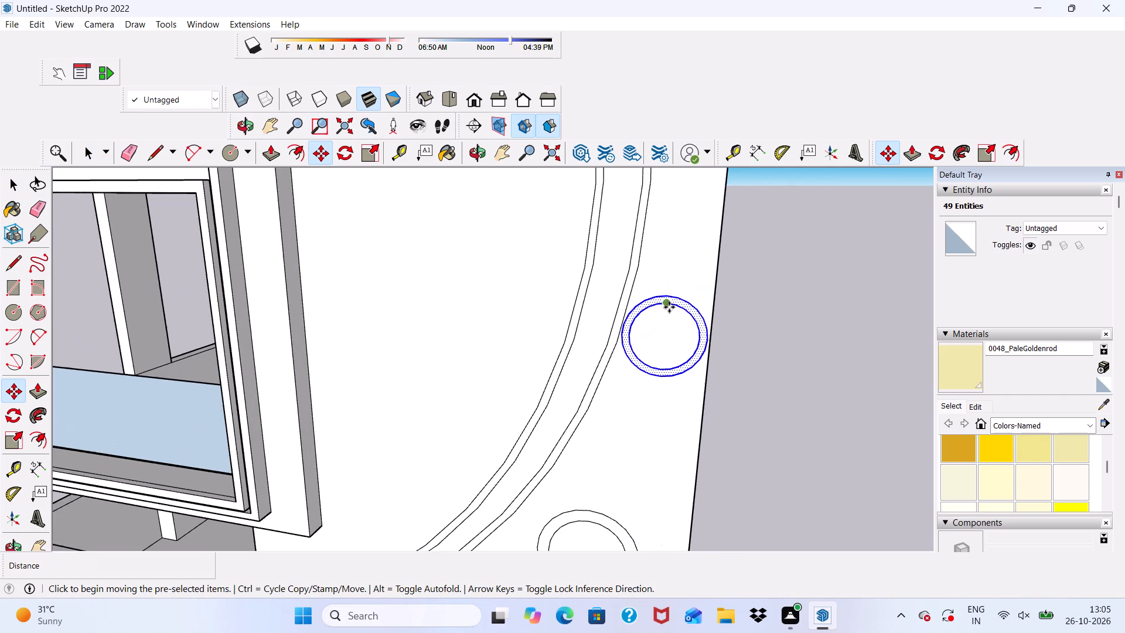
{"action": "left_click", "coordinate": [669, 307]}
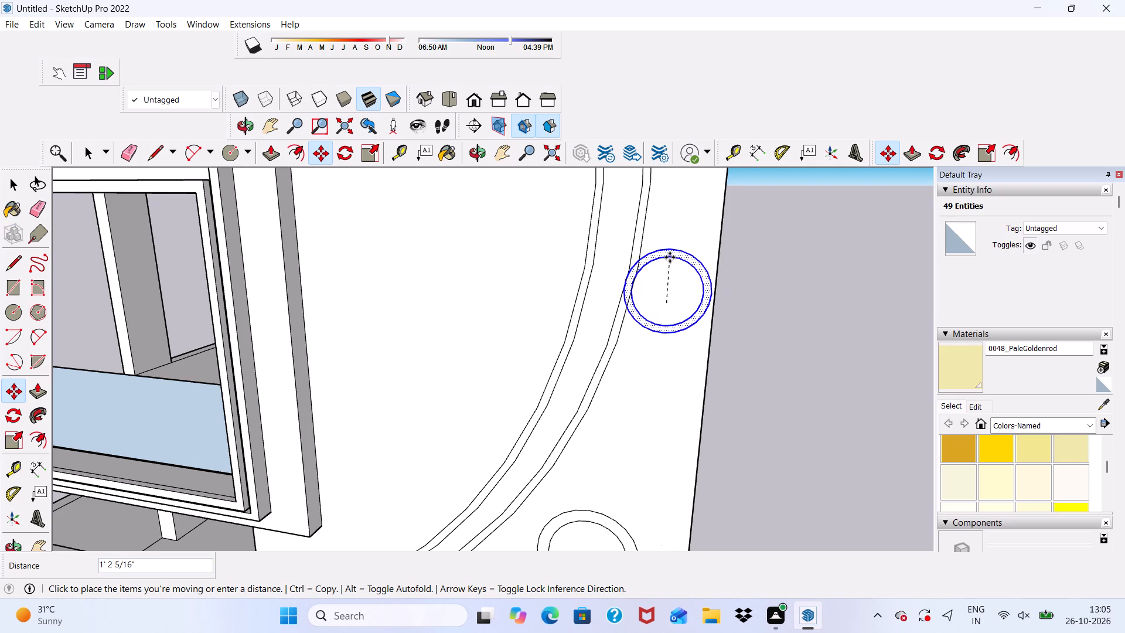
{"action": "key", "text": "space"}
Erase the short vertical edge dividing the house's side wall from the side face of the low boundary wall.
{"action": "scroll", "coordinate": [652, 268], "scroll_direction": "down", "scroll_amount": 4}
{"action": "middle_click_drag", "start_coordinate": [693, 337], "coordinate": [581, 330]}
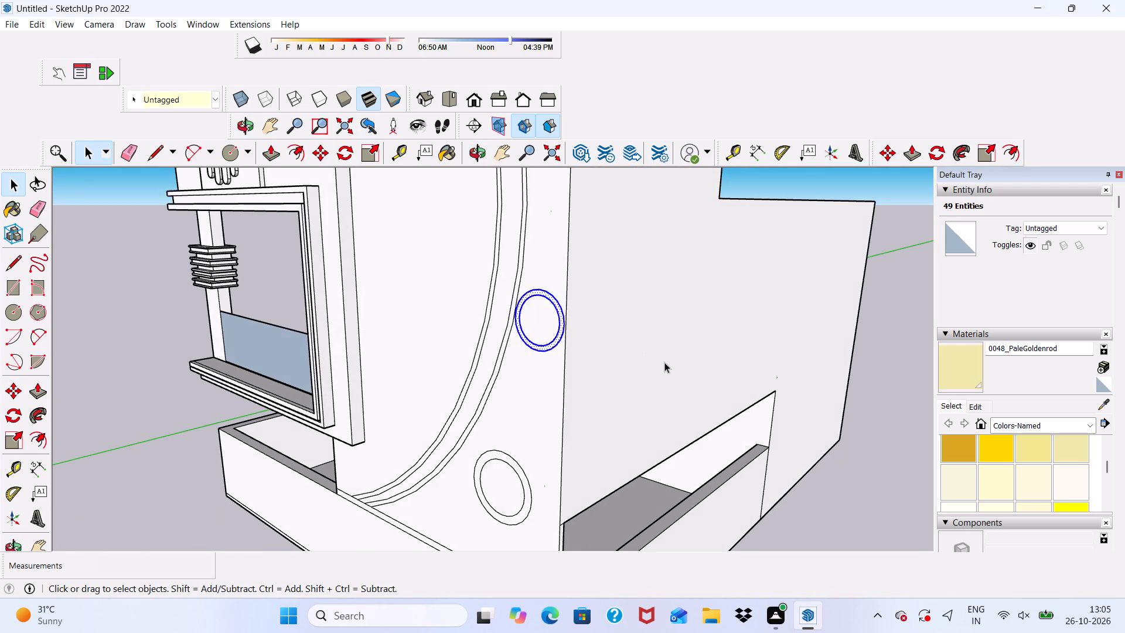
{"action": "left_click", "coordinate": [646, 342]}
{"action": "scroll", "coordinate": [636, 338], "scroll_direction": "down", "scroll_amount": 4}
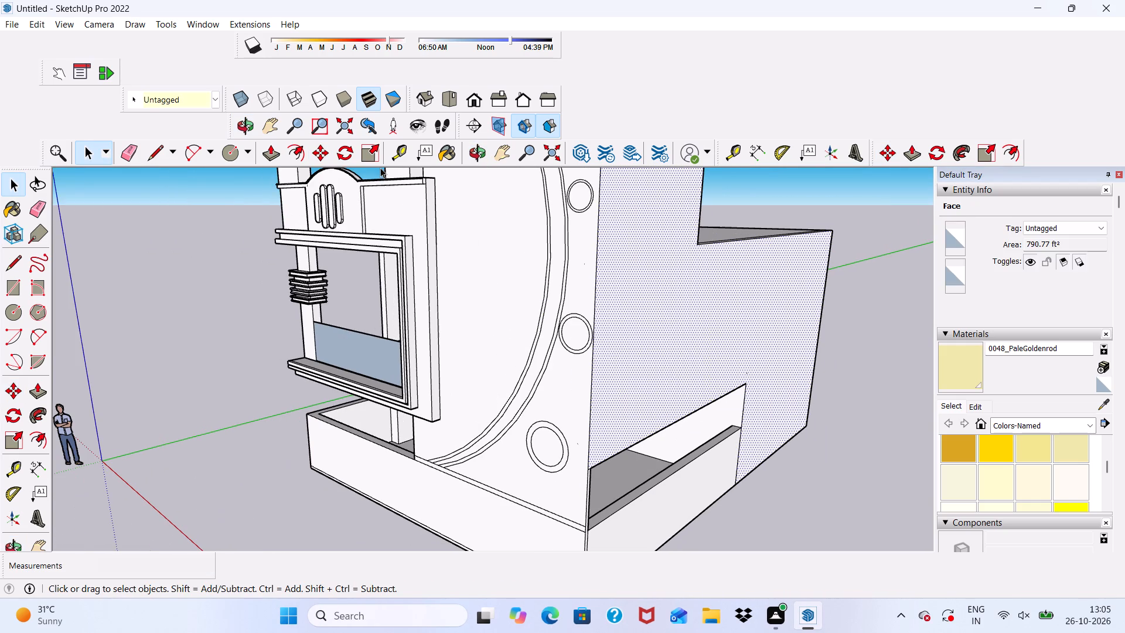
{"action": "left_click", "coordinate": [128, 151]}
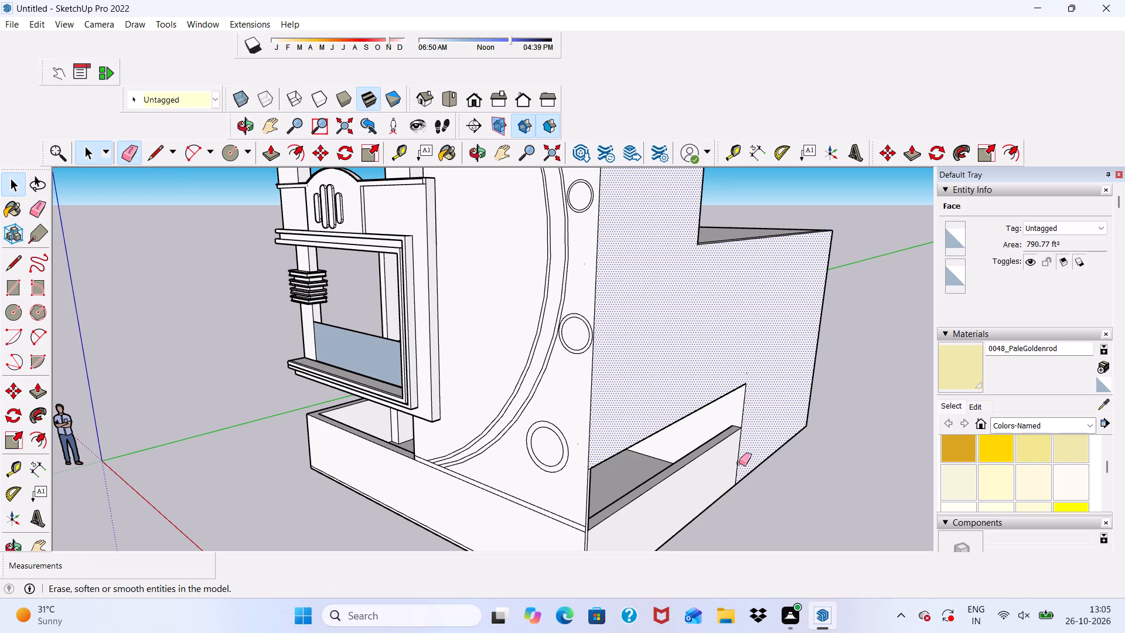
{"action": "left_click", "coordinate": [739, 463]}
{"action": "scroll", "coordinate": [684, 446], "scroll_direction": "down", "scroll_amount": 5}
{"action": "key", "text": "space"}
Push/Pull the house's merged side wall face outward by about 10 15/16".
{"action": "left_click", "coordinate": [679, 391]}
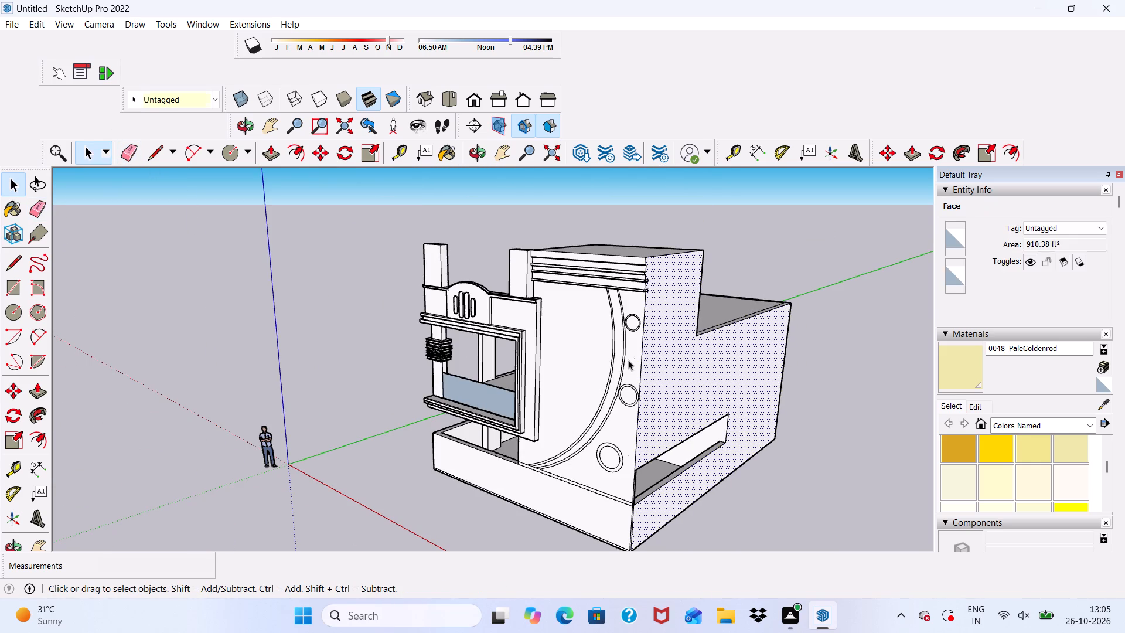
{"action": "left_click", "coordinate": [272, 155]}
{"action": "left_click", "coordinate": [733, 409]}
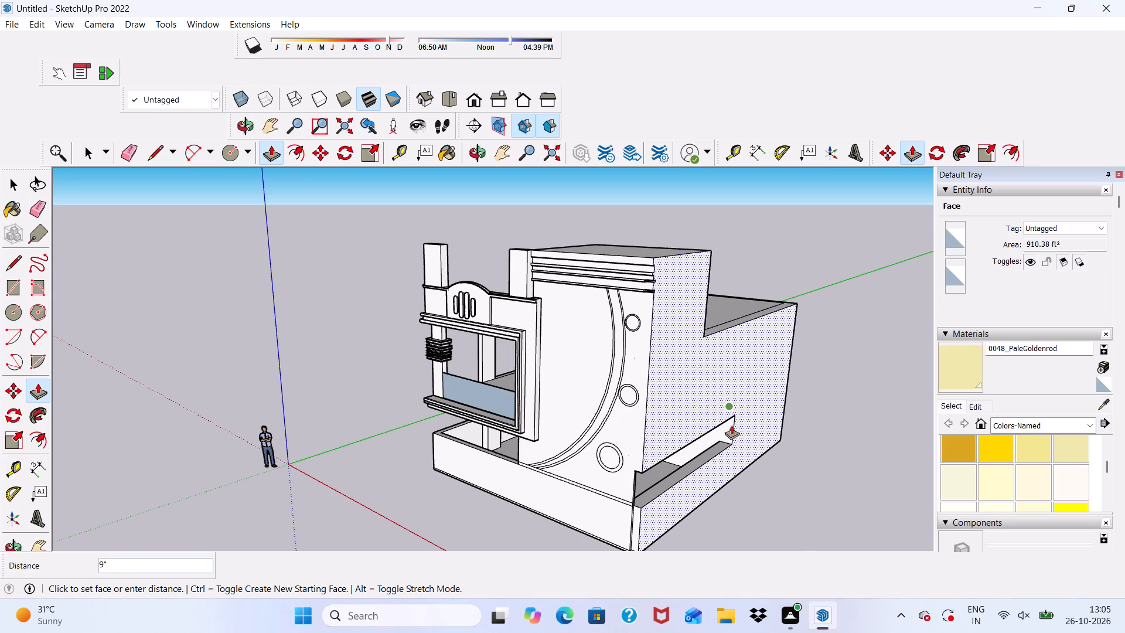
{"action": "left_click", "coordinate": [733, 423]}
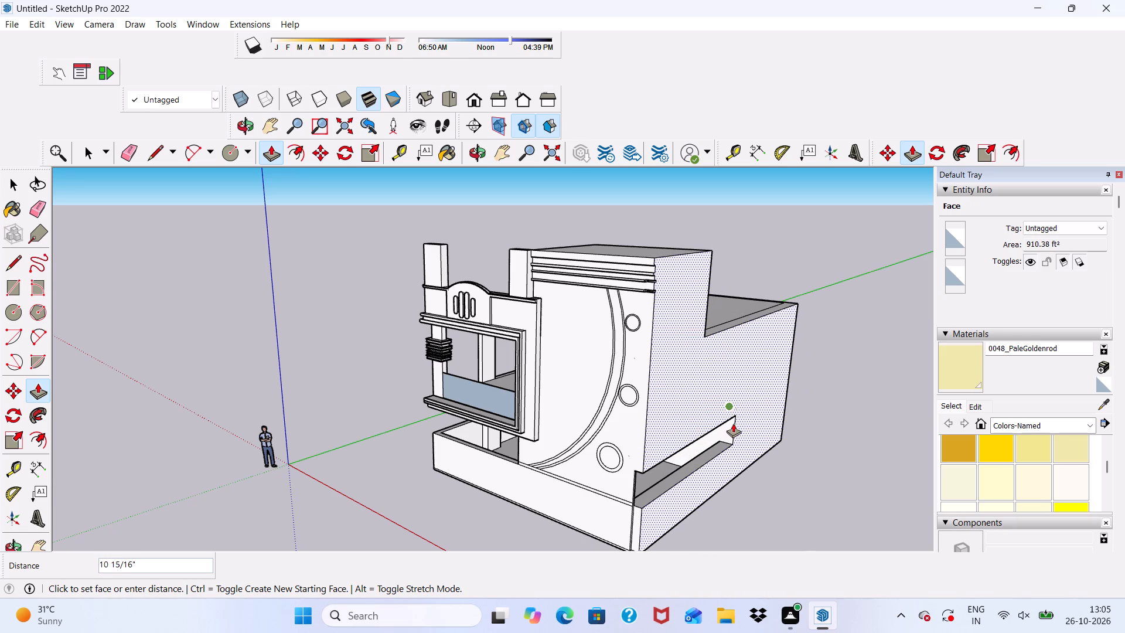
{"action": "key", "text": "space"}
Examine the thickened side wall, the front wall's outer edge and the ring column from several angles.
{"action": "middle_click_drag", "start_coordinate": [787, 455], "coordinate": [925, 421]}
{"action": "scroll", "coordinate": [709, 423], "scroll_direction": "up", "scroll_amount": 4}
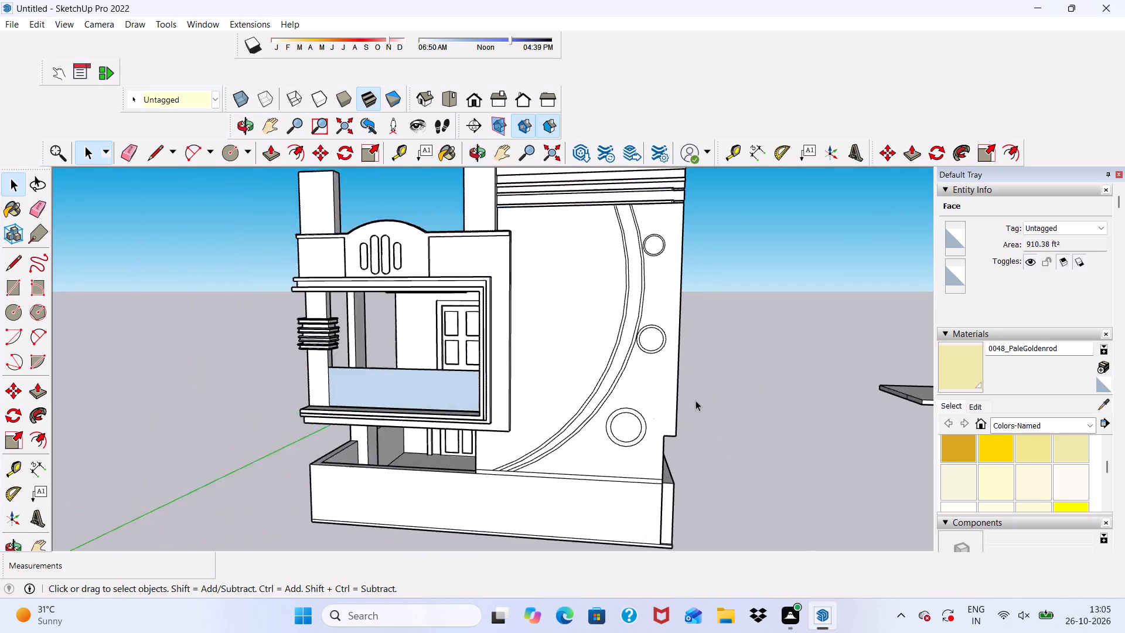
{"action": "scroll", "coordinate": [696, 416], "scroll_direction": "down", "scroll_amount": 4}
{"action": "middle_click_drag", "start_coordinate": [711, 513], "coordinate": [545, 524]}
{"action": "scroll", "coordinate": [649, 508], "scroll_direction": "up", "scroll_amount": 4}
{"action": "middle_click_drag", "start_coordinate": [719, 474], "coordinate": [996, 494]}
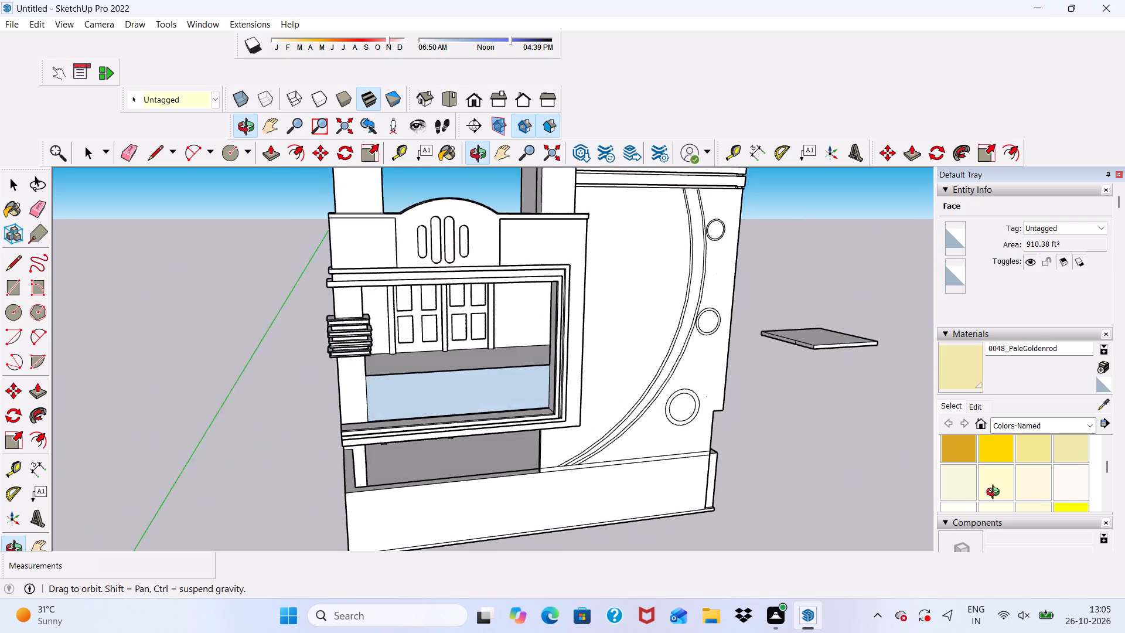
{"action": "middle_click_drag", "start_coordinate": [996, 494], "coordinate": [996, 494]}
{"action": "scroll", "coordinate": [592, 496], "scroll_direction": "up", "scroll_amount": 4}
{"action": "scroll", "coordinate": [581, 486], "scroll_direction": "down", "scroll_amount": 5}
{"action": "middle_click_drag", "start_coordinate": [657, 508], "coordinate": [402, 550]}
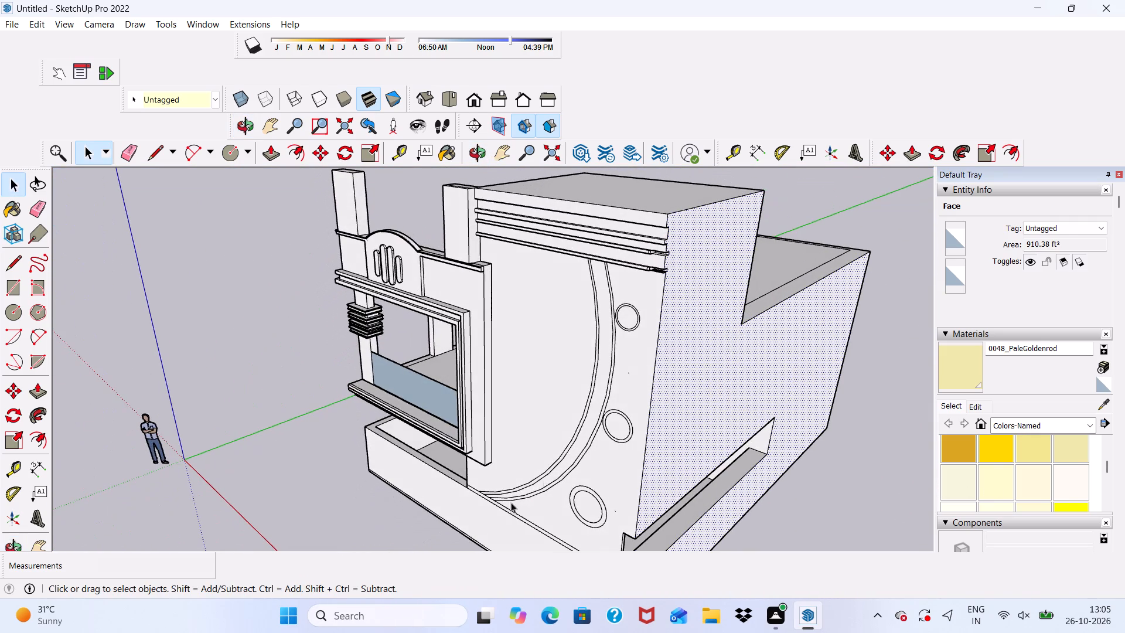
{"action": "scroll", "coordinate": [522, 390], "scroll_direction": "up", "scroll_amount": 5}
{"action": "scroll", "coordinate": [558, 353], "scroll_direction": "down", "scroll_amount": 6}
{"action": "middle_click_drag", "start_coordinate": [629, 409], "coordinate": [666, 360]}
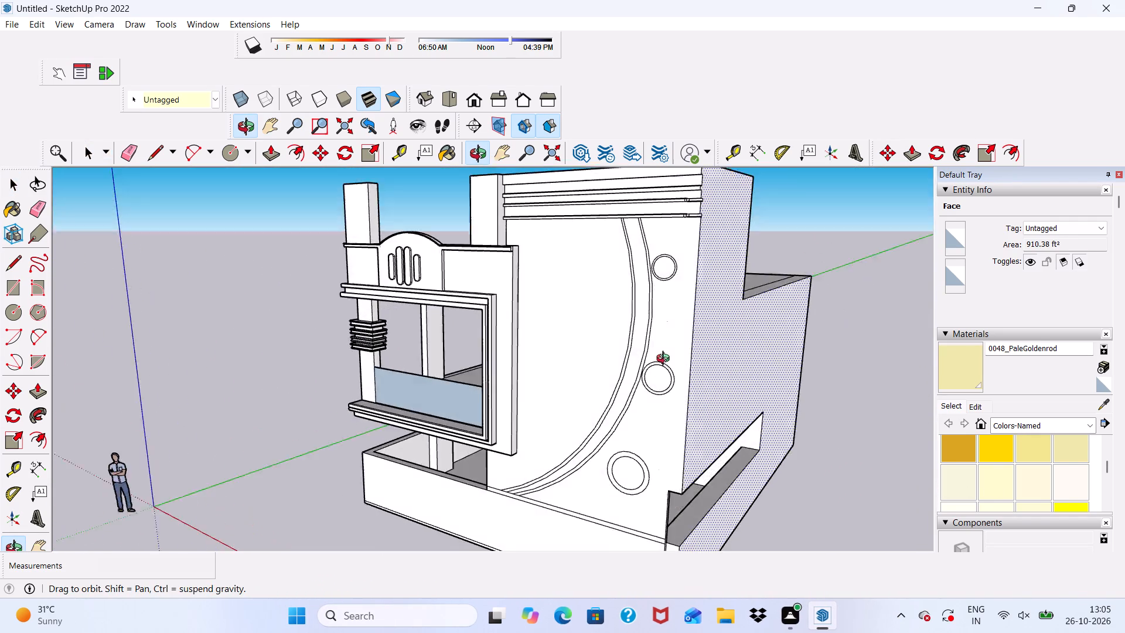
{"action": "middle_click_drag", "start_coordinate": [666, 360], "coordinate": [682, 323]}
{"action": "scroll", "coordinate": [682, 323], "scroll_direction": "up", "scroll_amount": 3}
{"action": "scroll", "coordinate": [678, 326], "scroll_direction": "down", "scroll_amount": 5}
{"action": "middle_click_drag", "start_coordinate": [669, 385], "coordinate": [771, 368]}
{"action": "scroll", "coordinate": [727, 471], "scroll_direction": "down", "scroll_amount": 3}
{"action": "middle_click_drag", "start_coordinate": [700, 502], "coordinate": [679, 507]}
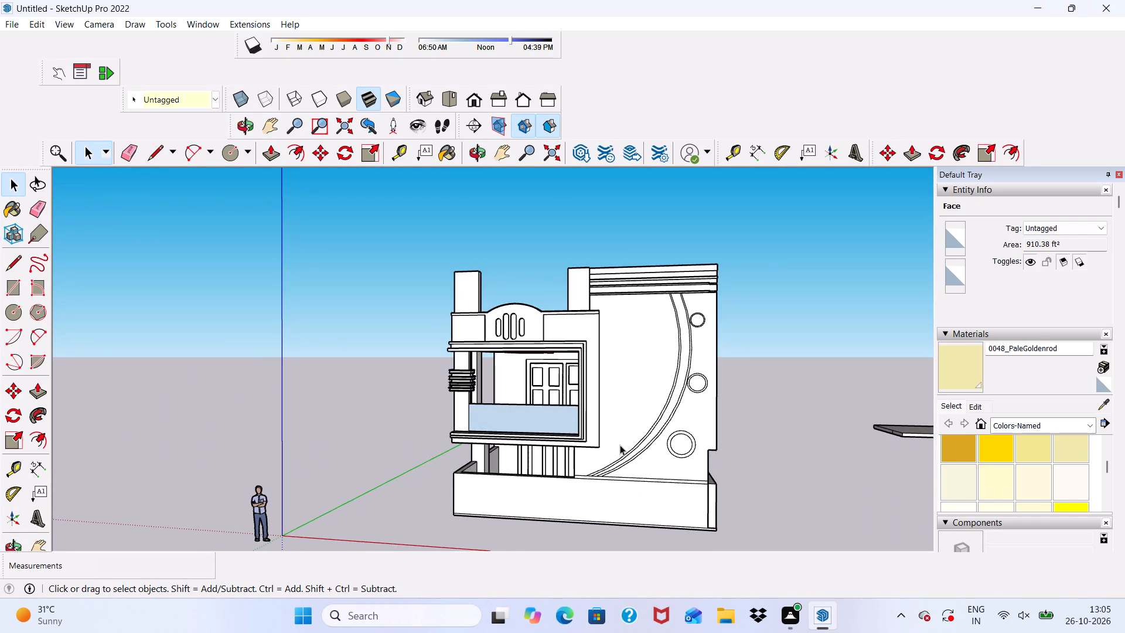
{"action": "key", "text": "space"}
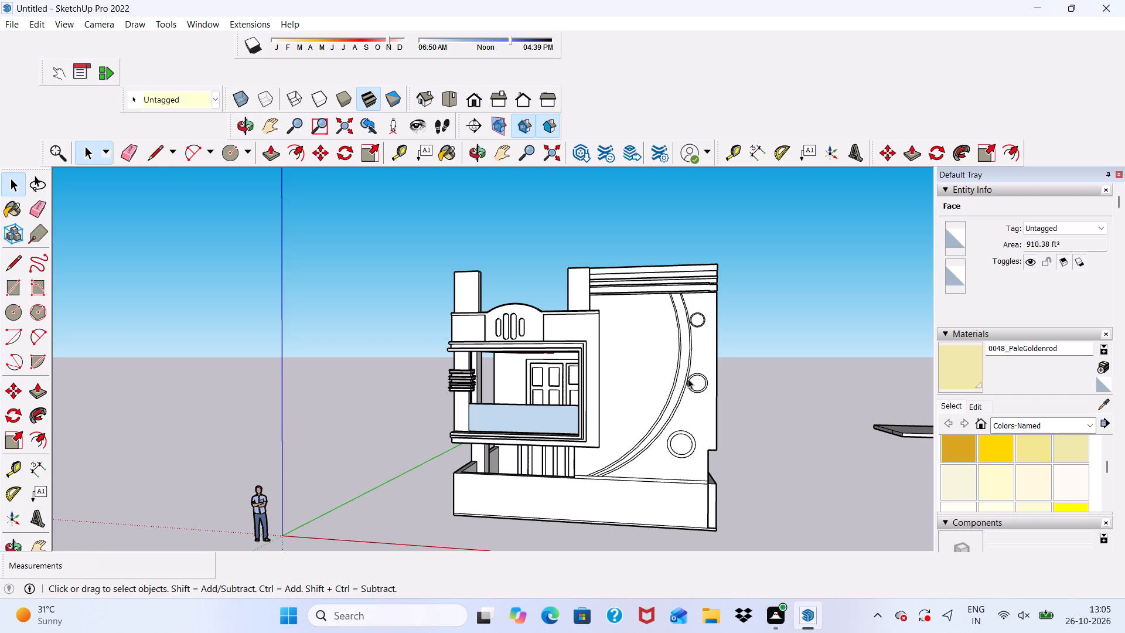
{"action": "scroll", "coordinate": [718, 384], "scroll_direction": "up", "scroll_amount": 1}
{"action": "scroll", "coordinate": [708, 408], "scroll_direction": "down", "scroll_amount": 2}
{"action": "middle_click_drag", "start_coordinate": [690, 499], "coordinate": [659, 484]}
{"action": "scroll", "coordinate": [750, 542], "scroll_direction": "up", "scroll_amount": 4}
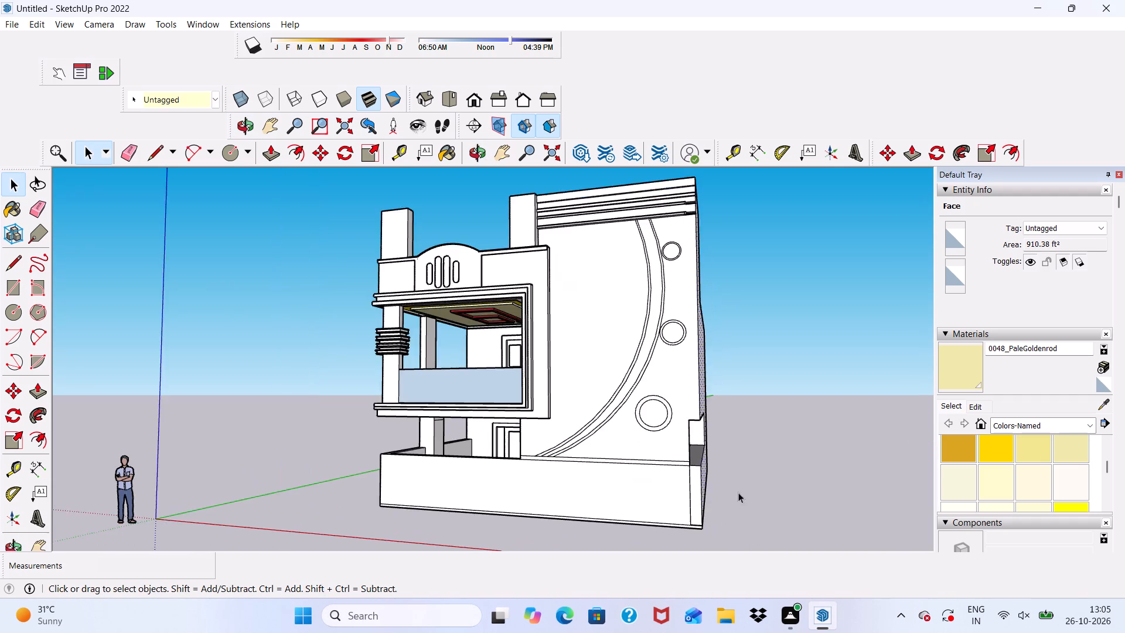
Erase the leftover vertical edge on the inner face of the ground-floor low wall, beside the corner near the door.
{"action": "scroll", "coordinate": [738, 492], "scroll_direction": "up", "scroll_amount": 7}
{"action": "middle_click_drag", "start_coordinate": [603, 445], "coordinate": [992, 409]}
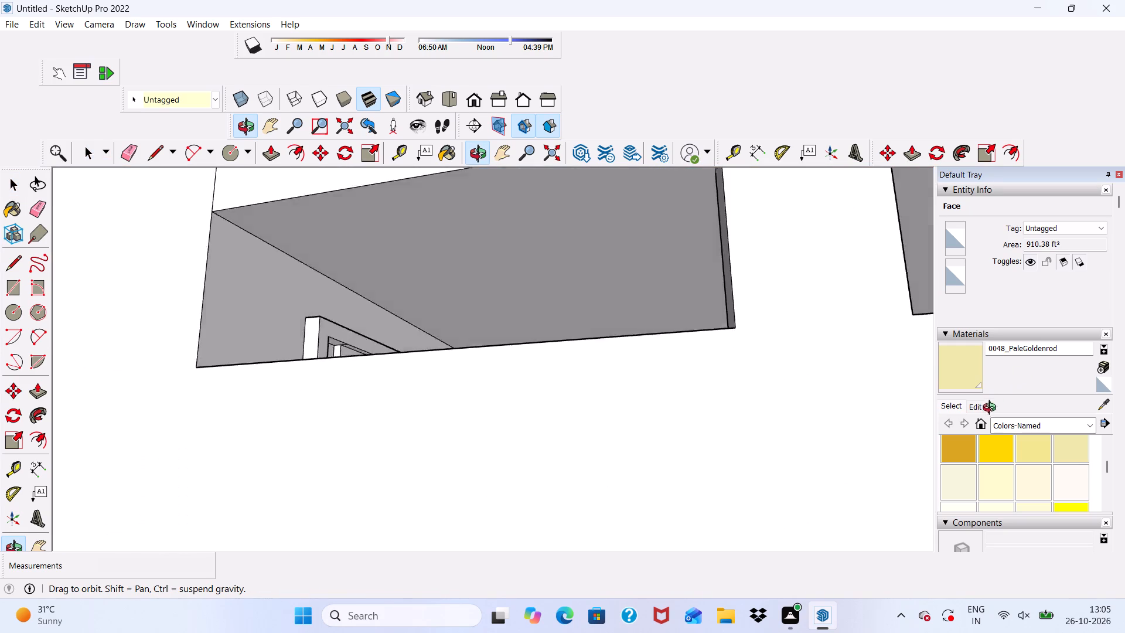
{"action": "middle_click_drag", "start_coordinate": [992, 409], "coordinate": [1011, 445]}
{"action": "scroll", "coordinate": [551, 515], "scroll_direction": "up", "scroll_amount": 4}
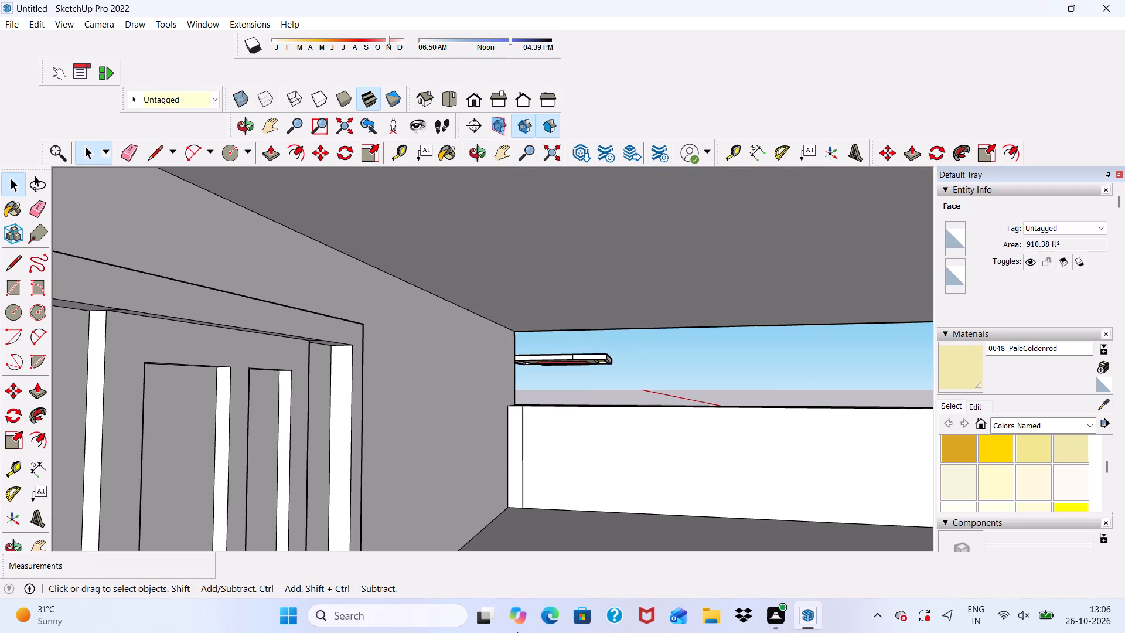
{"action": "left_click", "coordinate": [128, 148]}
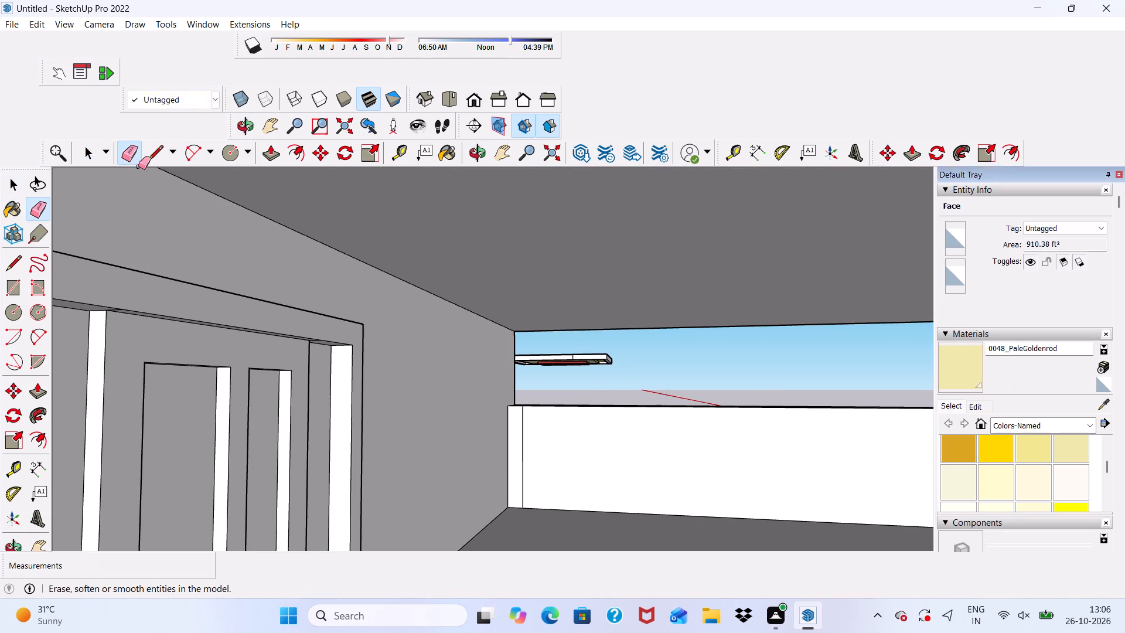
{"action": "left_click_drag", "start_coordinate": [524, 428], "coordinate": [540, 446]}
Push/Pull the inner face of the ground-floor far side wall 1' 7 15/16" to cut an opening through the wall.
{"action": "middle_click_drag", "start_coordinate": [537, 443], "coordinate": [524, 528]}
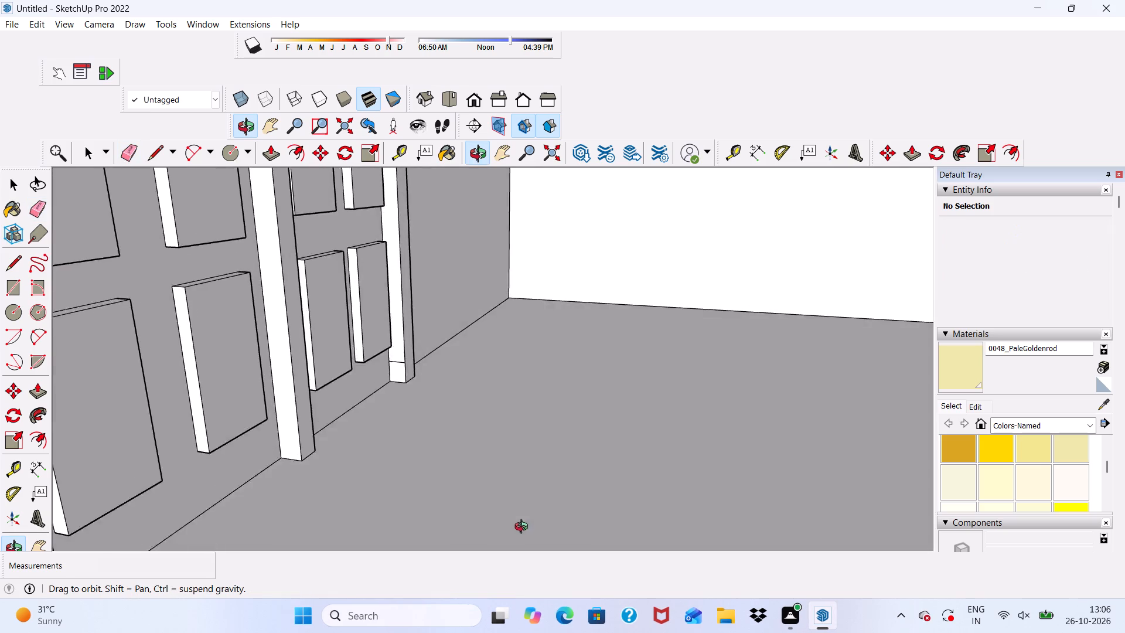
{"action": "middle_click_drag", "start_coordinate": [524, 528], "coordinate": [518, 452]}
{"action": "scroll", "coordinate": [525, 438], "scroll_direction": "up", "scroll_amount": 1}
{"action": "scroll", "coordinate": [527, 431], "scroll_direction": "down", "scroll_amount": 9}
{"action": "middle_click_drag", "start_coordinate": [714, 496], "coordinate": [717, 499]}
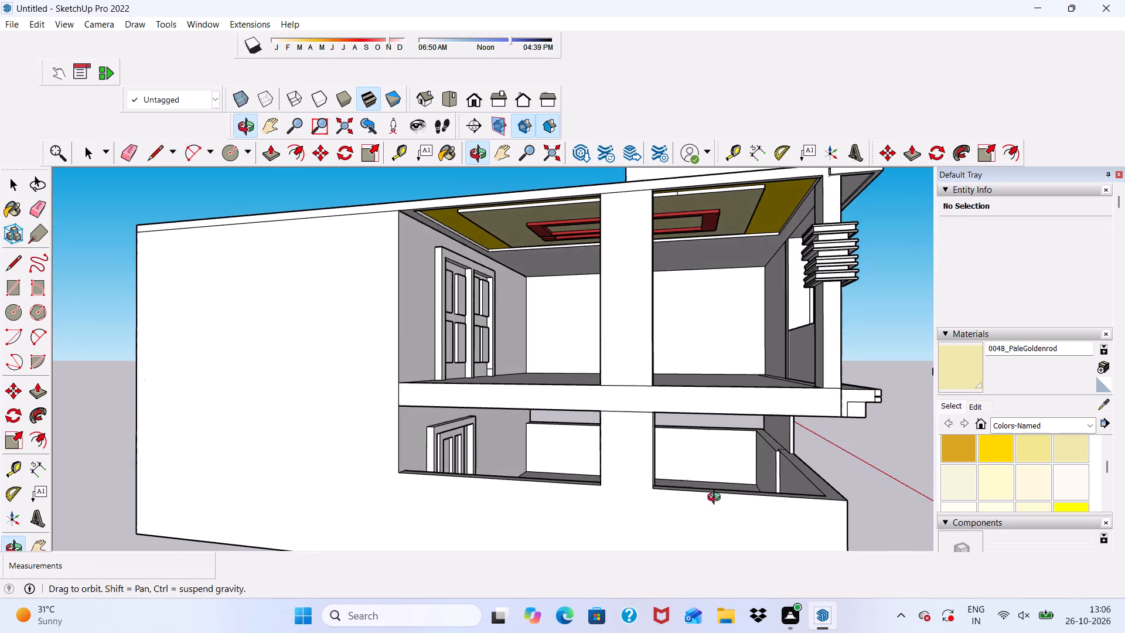
{"action": "middle_click_drag", "start_coordinate": [717, 499], "coordinate": [761, 502]}
{"action": "scroll", "coordinate": [759, 429], "scroll_direction": "up", "scroll_amount": 4}
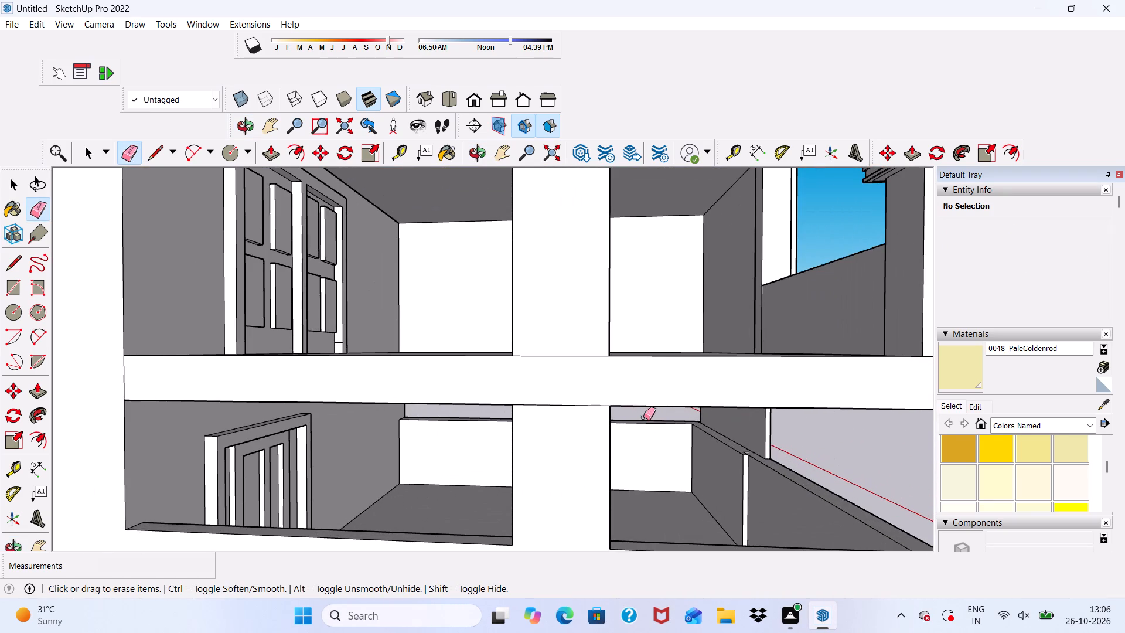
{"action": "left_click_drag", "start_coordinate": [271, 155], "coordinate": [284, 176]}
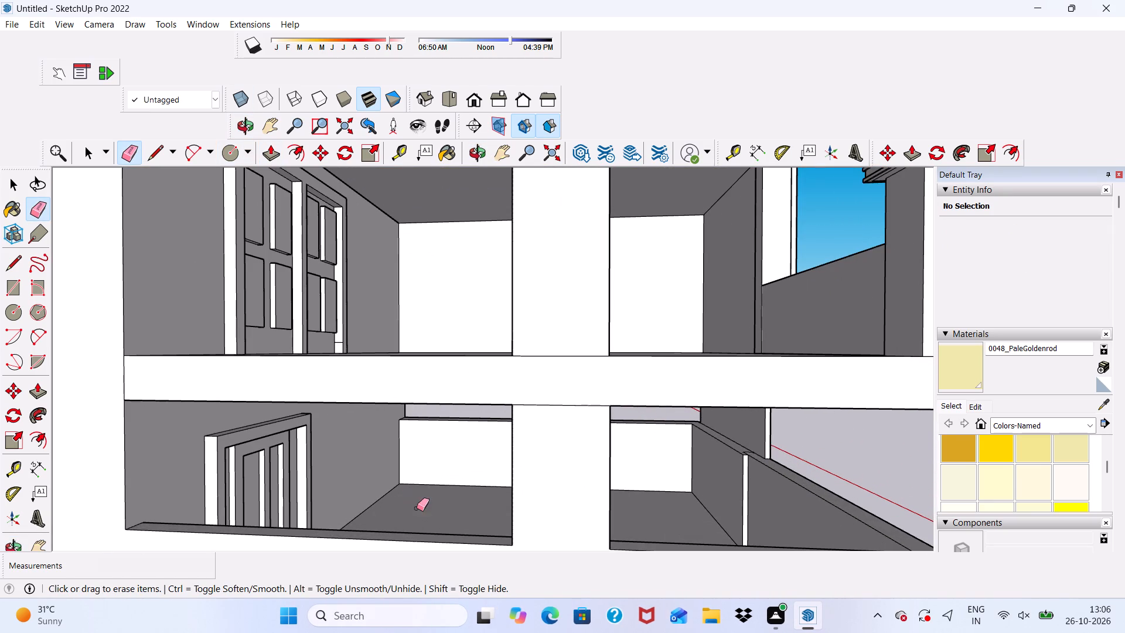
{"action": "left_click", "coordinate": [272, 149]}
{"action": "left_click_drag", "start_coordinate": [446, 435], "coordinate": [455, 430]}
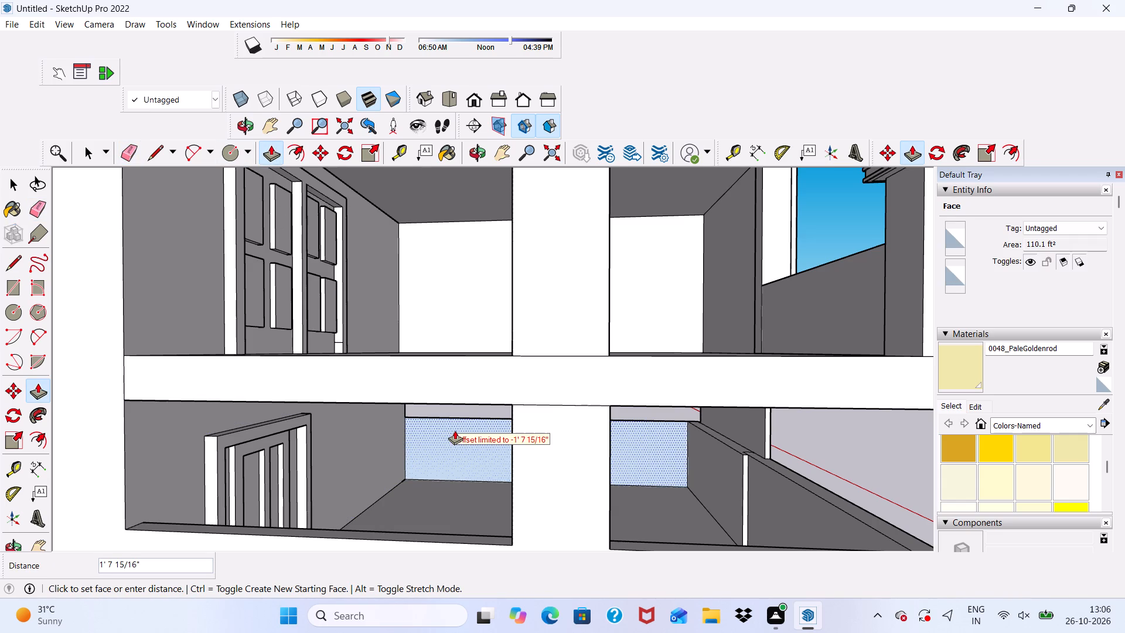
{"action": "left_click_drag", "start_coordinate": [455, 430], "coordinate": [455, 442]}
Examine the ground-floor side wall opening through the house from several angles.
{"action": "middle_click_drag", "start_coordinate": [452, 441], "coordinate": [317, 458]}
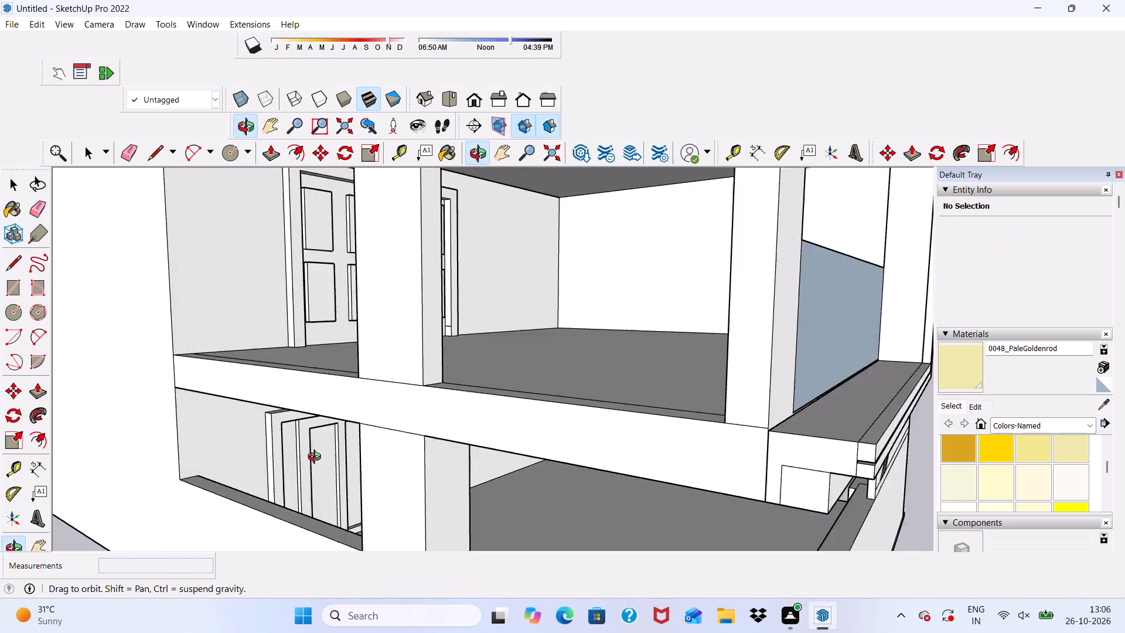
{"action": "middle_click_drag", "start_coordinate": [317, 458], "coordinate": [255, 447]}
{"action": "scroll", "coordinate": [724, 544], "scroll_direction": "up", "scroll_amount": 1}
{"action": "scroll", "coordinate": [699, 525], "scroll_direction": "down", "scroll_amount": 4}
{"action": "middle_click_drag", "start_coordinate": [667, 522], "coordinate": [856, 551]}
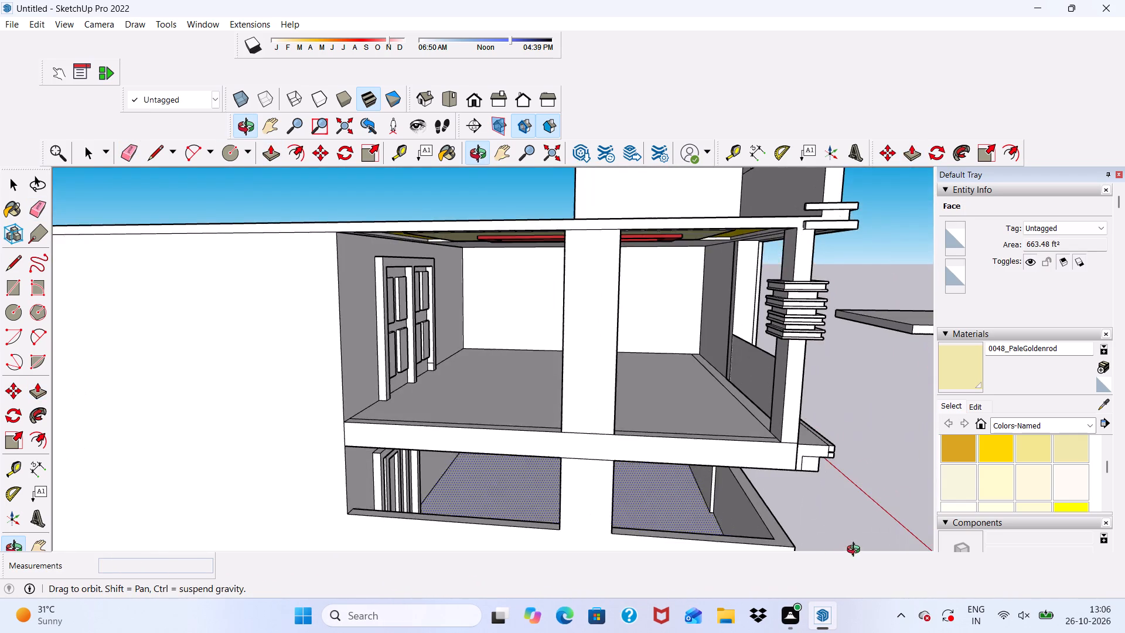
{"action": "middle_click_drag", "start_coordinate": [856, 551], "coordinate": [856, 550]}
{"action": "scroll", "coordinate": [670, 485], "scroll_direction": "up", "scroll_amount": 4}
{"action": "scroll", "coordinate": [653, 427], "scroll_direction": "down", "scroll_amount": 2}
{"action": "middle_click_drag", "start_coordinate": [667, 434], "coordinate": [643, 393]}
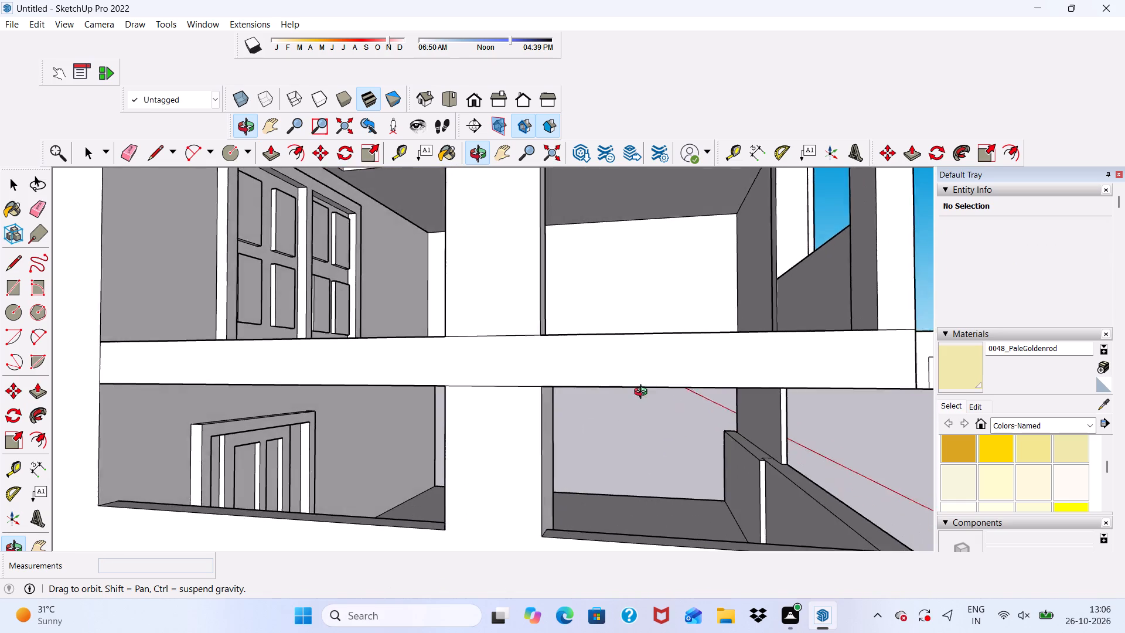
{"action": "middle_click_drag", "start_coordinate": [643, 393], "coordinate": [536, 407]}
{"action": "scroll", "coordinate": [536, 407], "scroll_direction": "up", "scroll_amount": 1}
{"action": "scroll", "coordinate": [530, 433], "scroll_direction": "down", "scroll_amount": 4}
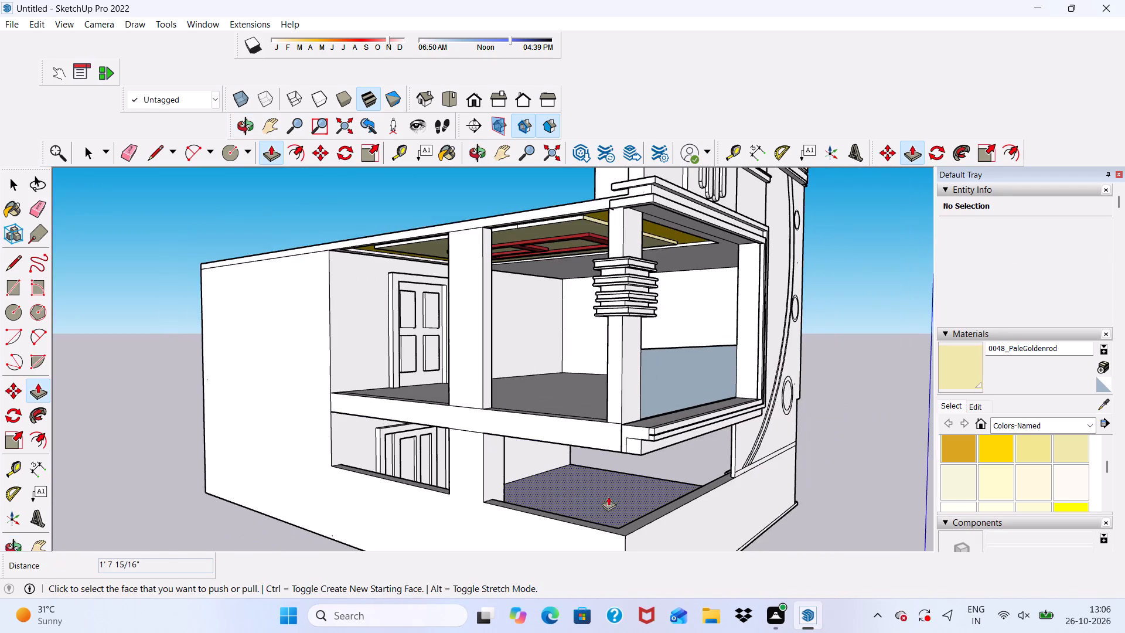
Place a guide line on the ground floor 9" inside the floor's outer edge at the new side opening.
{"action": "middle_click_drag", "start_coordinate": [608, 496], "coordinate": [74, 548]}
{"action": "scroll", "coordinate": [376, 433], "scroll_direction": "down", "scroll_amount": 9}
{"action": "scroll", "coordinate": [448, 538], "scroll_direction": "up", "scroll_amount": 4}
{"action": "scroll", "coordinate": [393, 398], "scroll_direction": "down", "scroll_amount": 5}
{"action": "scroll", "coordinate": [396, 464], "scroll_direction": "down", "scroll_amount": 4}
{"action": "scroll", "coordinate": [338, 520], "scroll_direction": "up", "scroll_amount": 9}
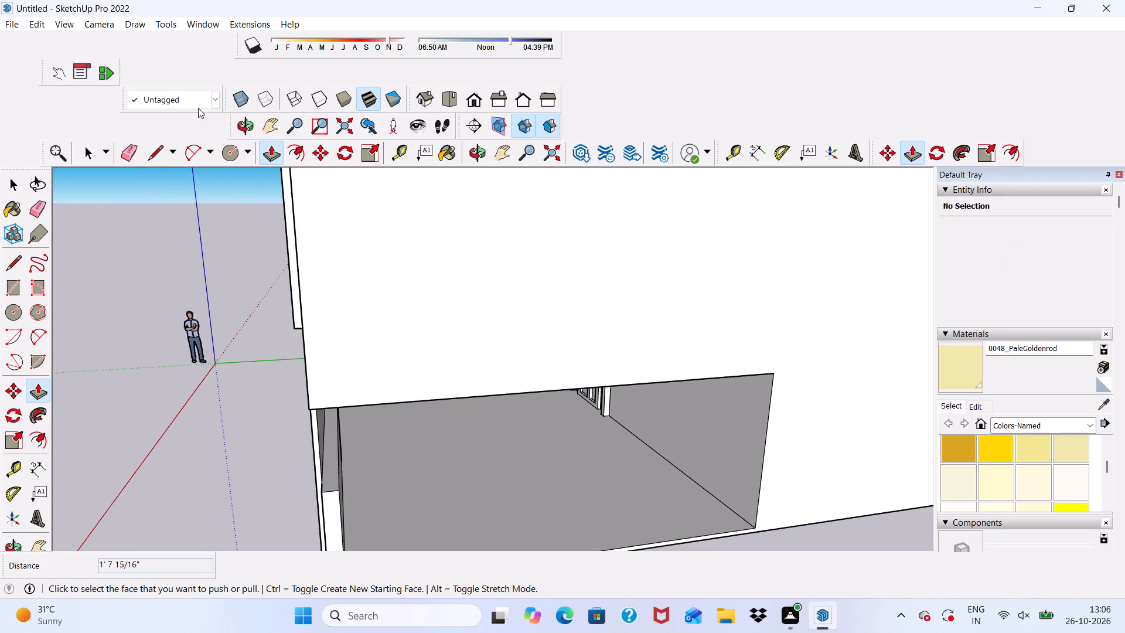
{"action": "left_click", "coordinate": [403, 148]}
{"action": "scroll", "coordinate": [370, 208], "scroll_direction": "down", "scroll_amount": 5}
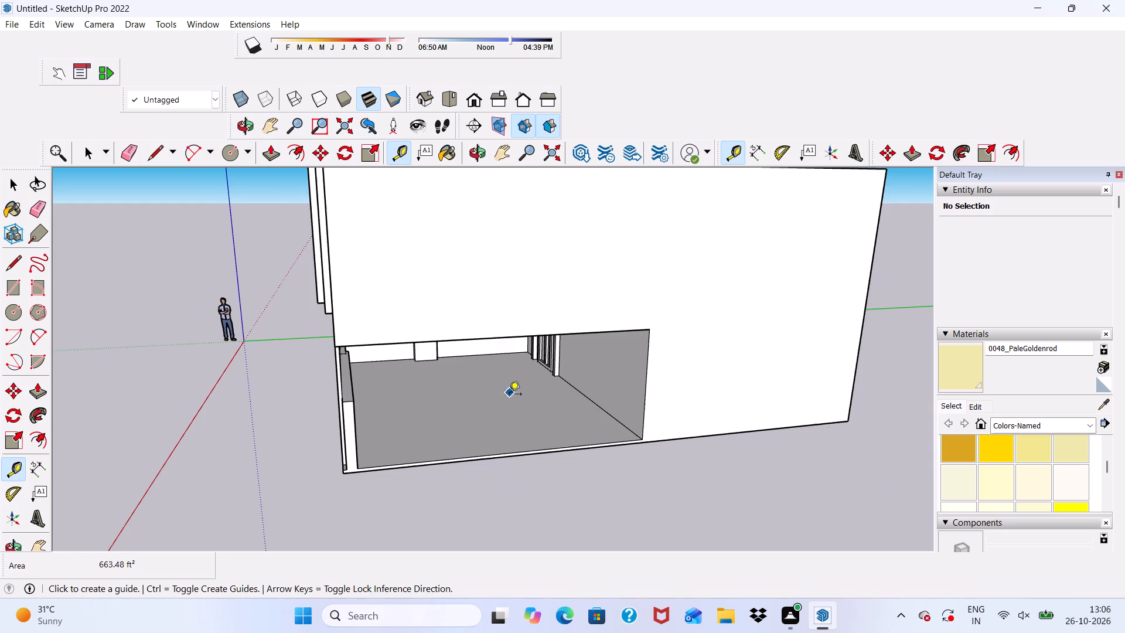
{"action": "middle_click_drag", "start_coordinate": [506, 423], "coordinate": [478, 485]}
{"action": "scroll", "coordinate": [473, 515], "scroll_direction": "up", "scroll_amount": 8}
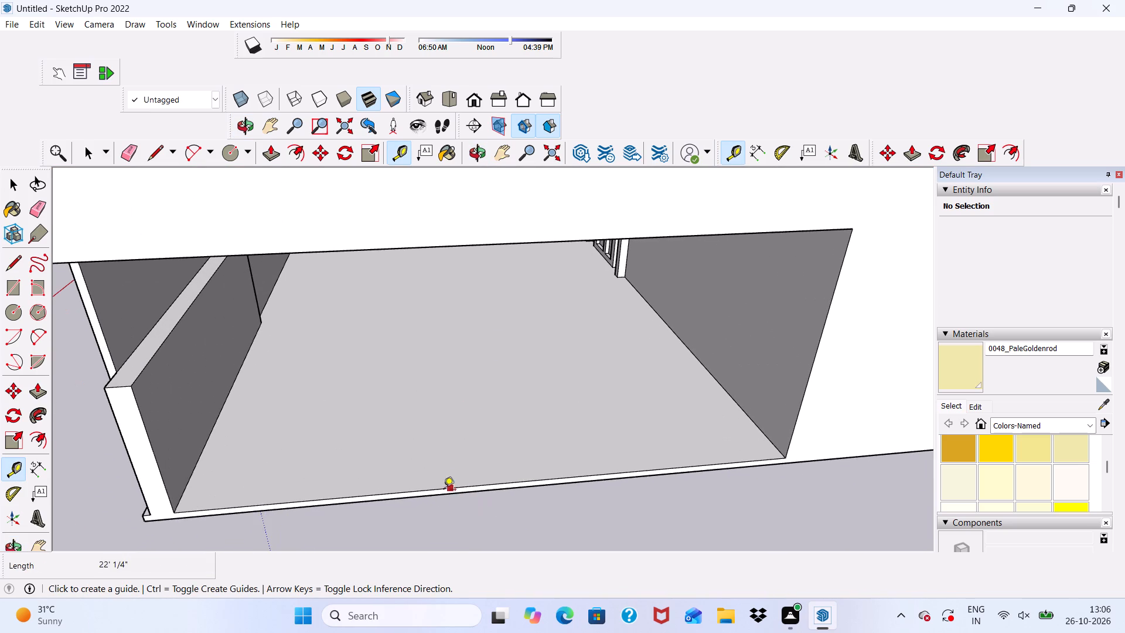
{"action": "scroll", "coordinate": [359, 498], "scroll_direction": "up", "scroll_amount": 4}
{"action": "left_click", "coordinate": [295, 519]}
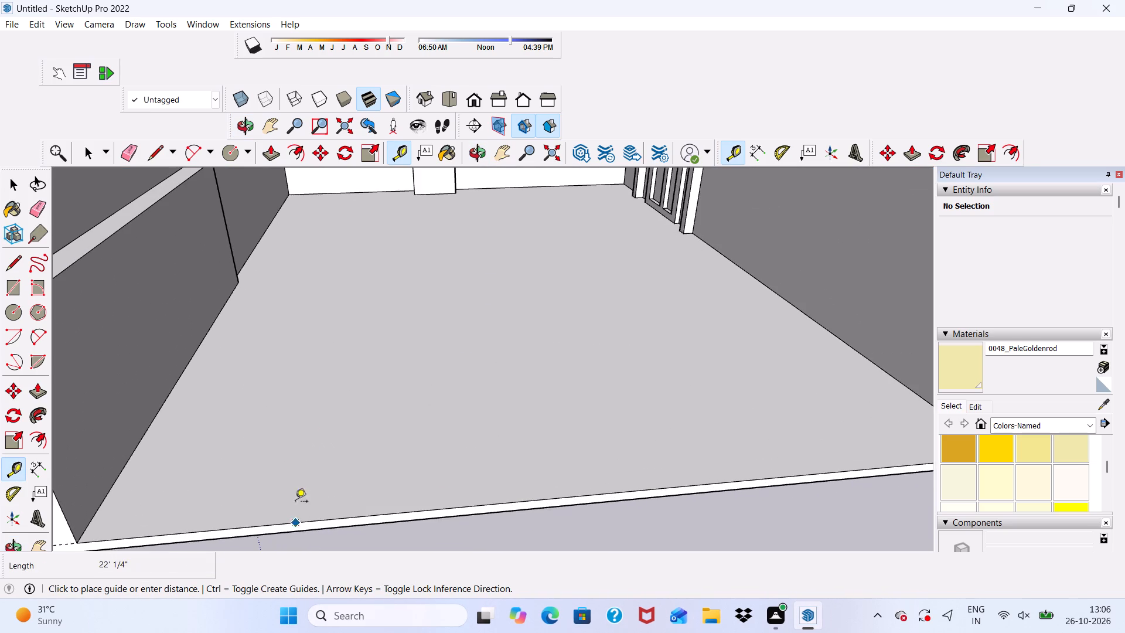
{"action": "type", "text": "9\""}
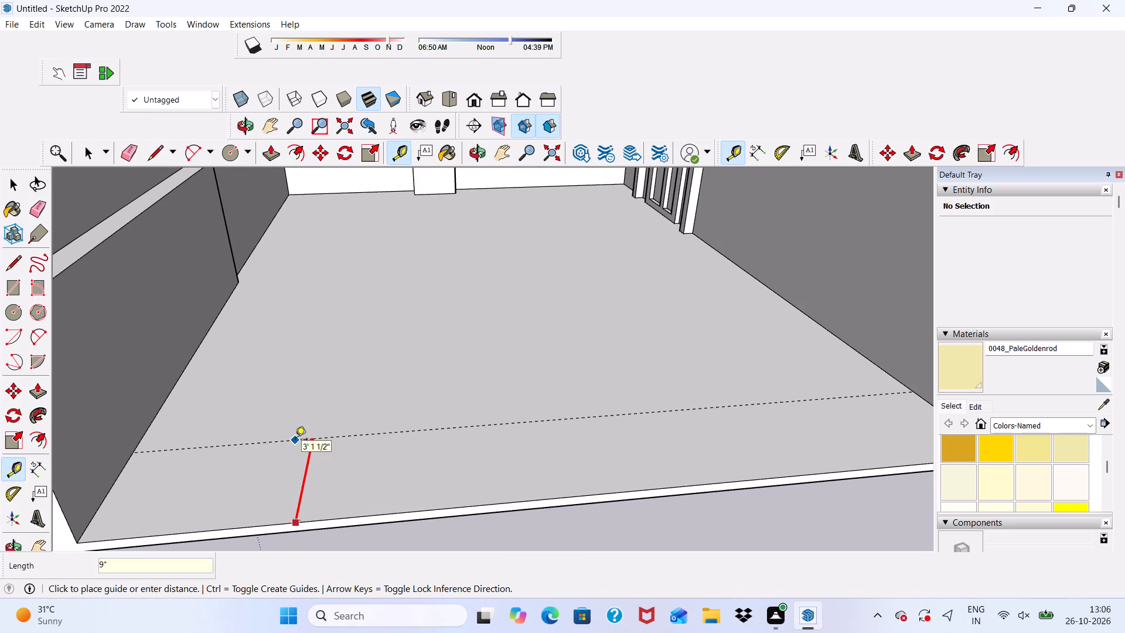
{"action": "key", "text": "Return"}
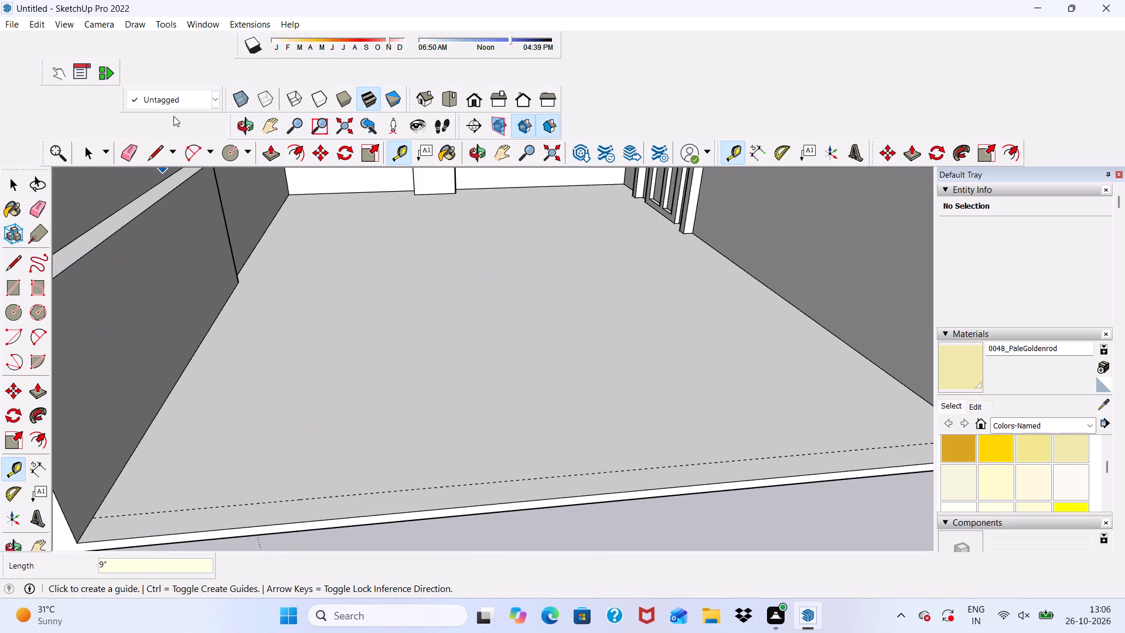
Draw a 22' 1/4" line along the guide across the floor, from the low front wall to the opening's opposite wall.
{"action": "left_click", "coordinate": [155, 150]}
{"action": "scroll", "coordinate": [346, 433], "scroll_direction": "down", "scroll_amount": 4}
{"action": "middle_click_drag", "start_coordinate": [397, 515], "coordinate": [396, 533]}
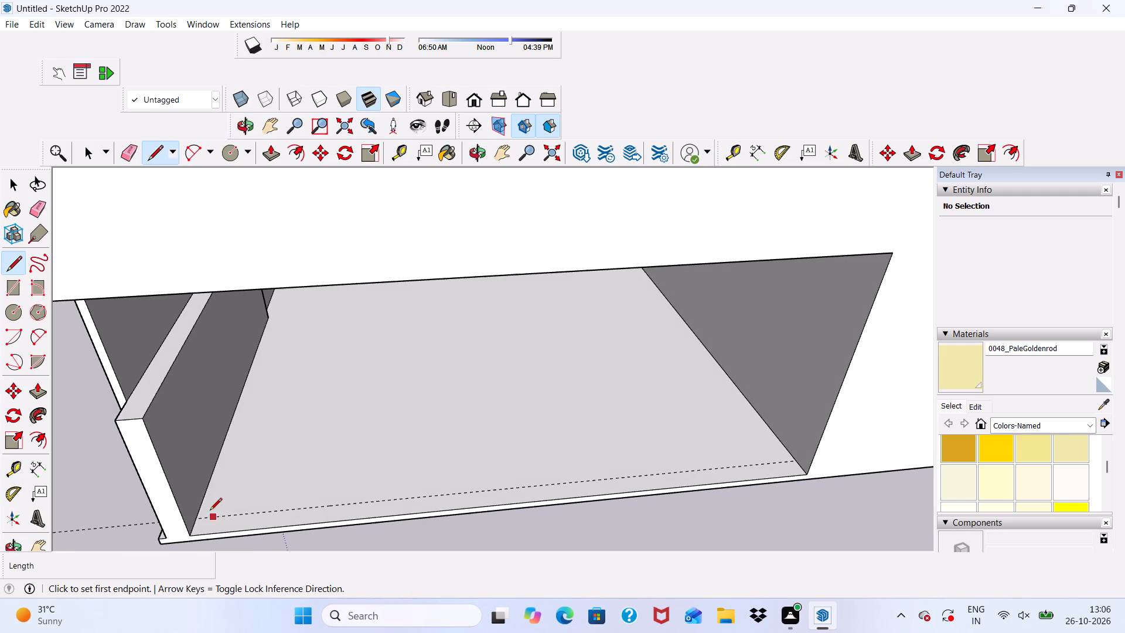
{"action": "scroll", "coordinate": [209, 510], "scroll_direction": "up", "scroll_amount": 1}
{"action": "left_click", "coordinate": [198, 520]}
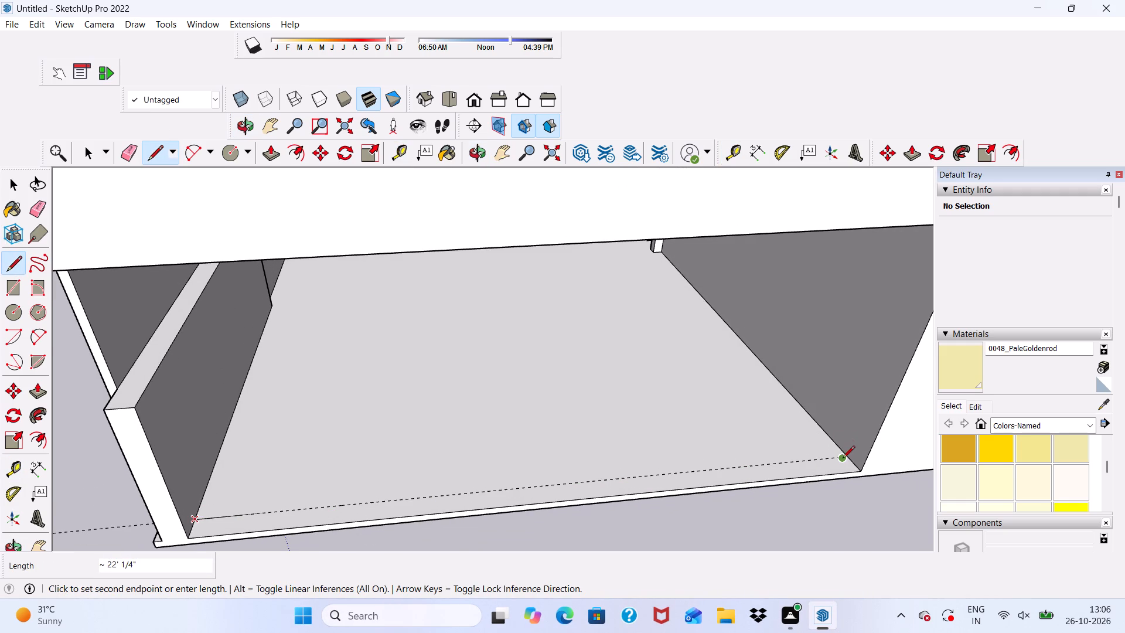
{"action": "scroll", "coordinate": [846, 457], "scroll_direction": "up", "scroll_amount": 4}
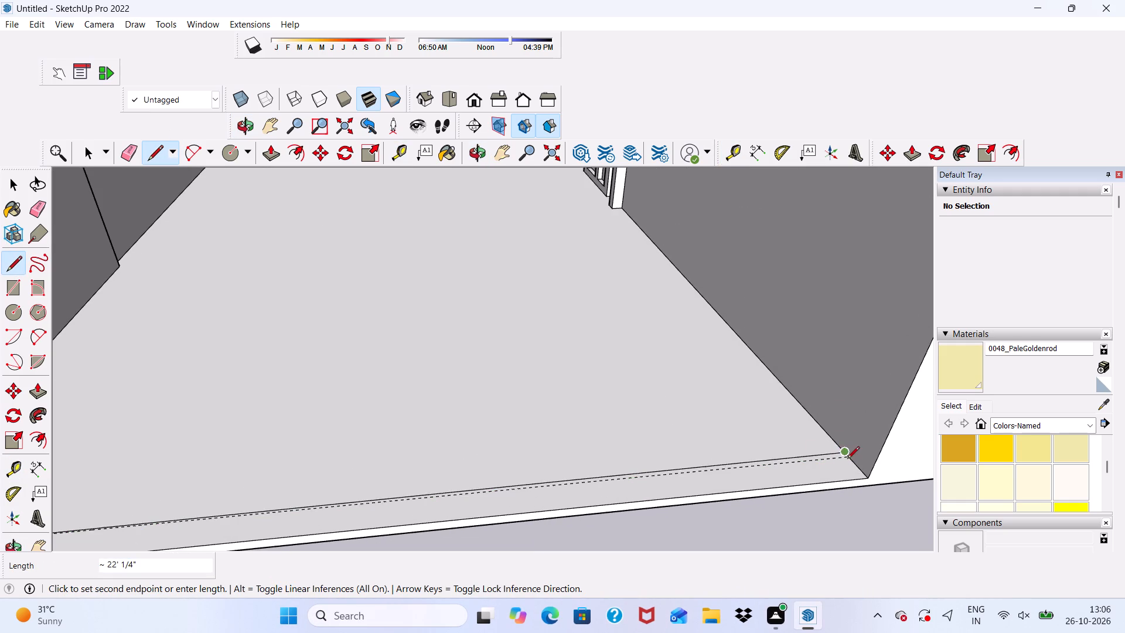
{"action": "scroll", "coordinate": [850, 462], "scroll_direction": "up", "scroll_amount": 6}
{"action": "left_click", "coordinate": [850, 462]}
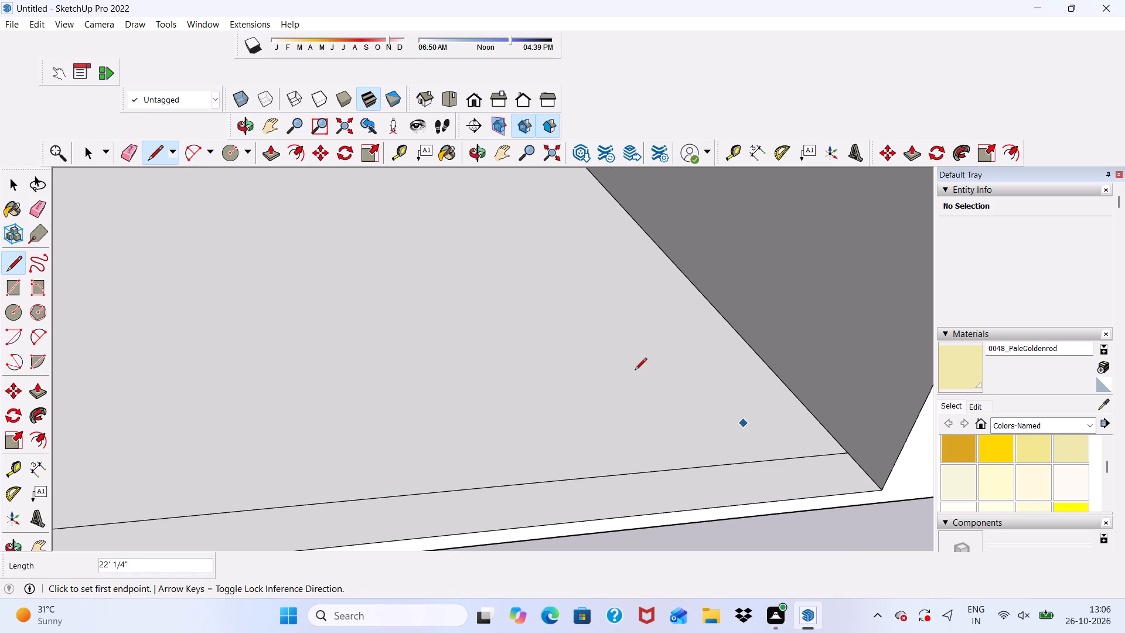
Push/Pull the narrow floor strip at the side opening up 5', level with the top of the low front wall.
{"action": "left_click", "coordinate": [252, 142]}
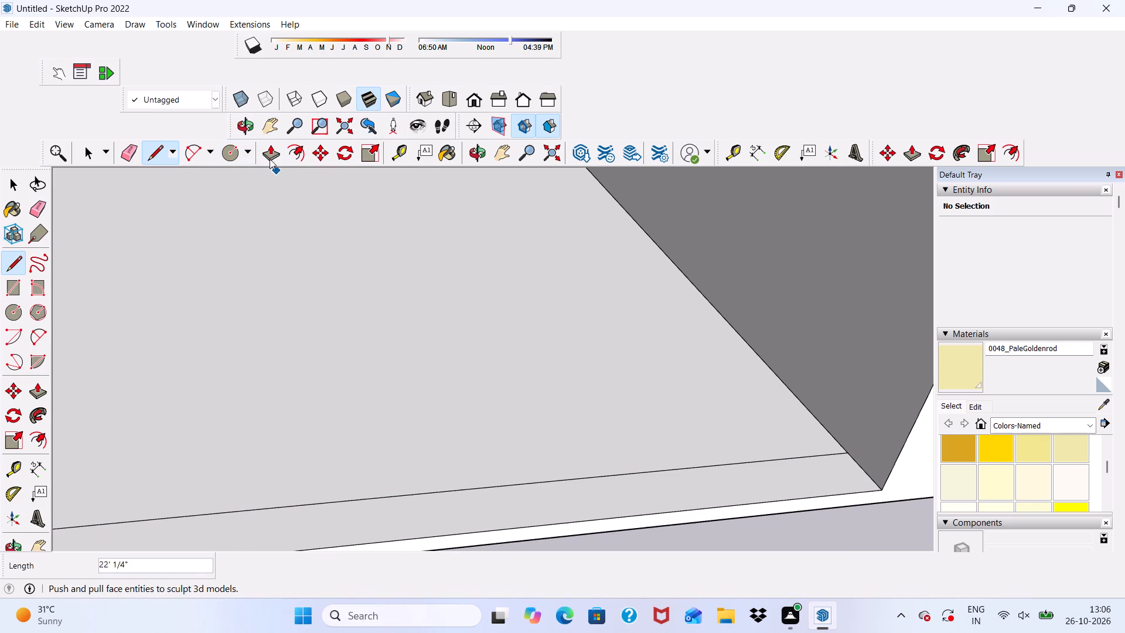
{"action": "left_click", "coordinate": [259, 147]}
{"action": "scroll", "coordinate": [381, 351], "scroll_direction": "down", "scroll_amount": 4}
{"action": "scroll", "coordinate": [459, 476], "scroll_direction": "up", "scroll_amount": 1}
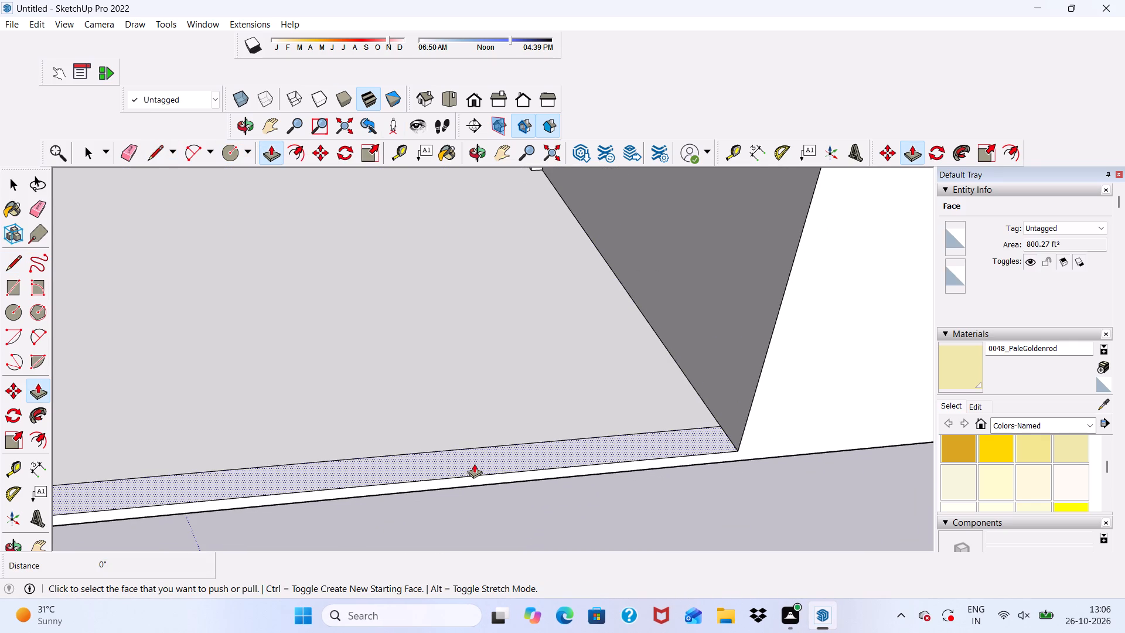
{"action": "left_click", "coordinate": [474, 464]}
{"action": "scroll", "coordinate": [473, 462], "scroll_direction": "down", "scroll_amount": 4}
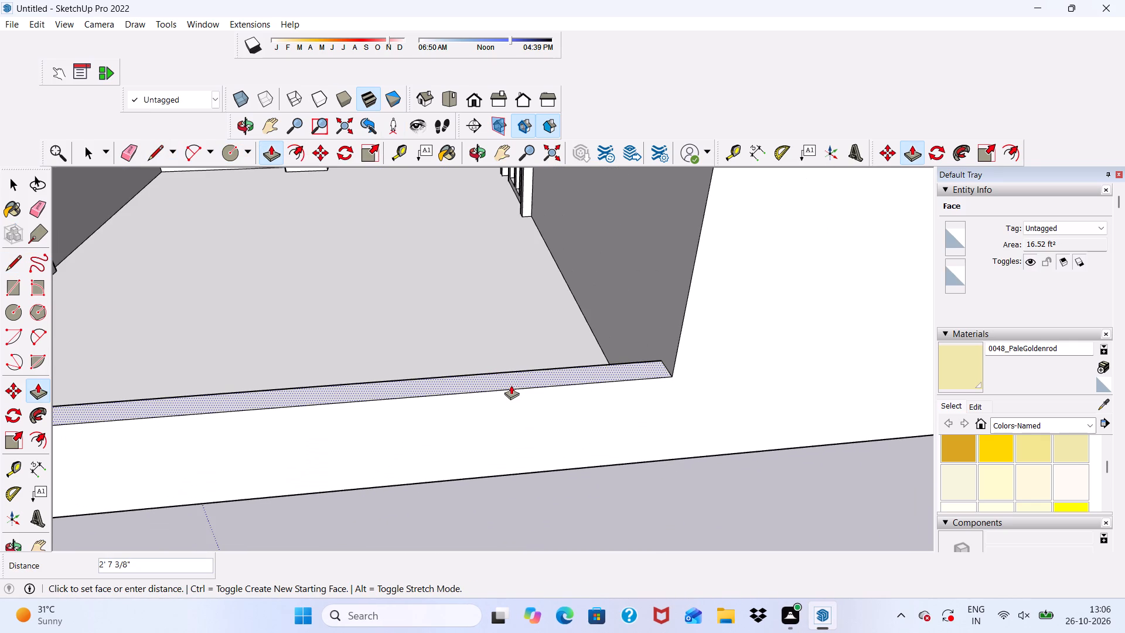
{"action": "scroll", "coordinate": [511, 385], "scroll_direction": "down", "scroll_amount": 9}
{"action": "scroll", "coordinate": [194, 394], "scroll_direction": "up", "scroll_amount": 1}
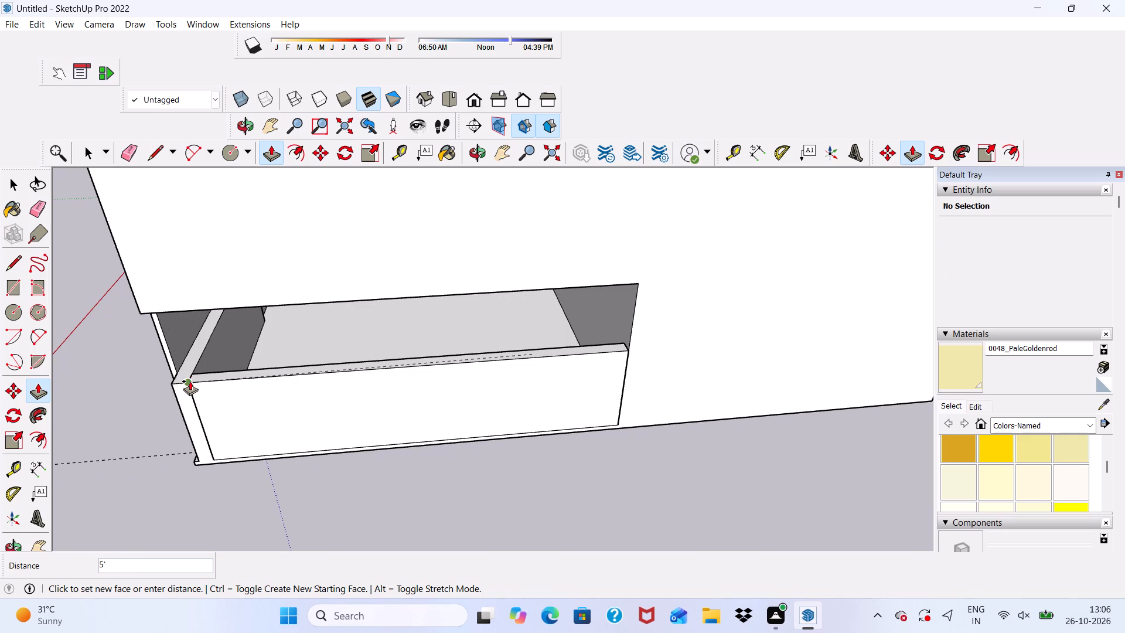
{"action": "left_click", "coordinate": [186, 384]}
Erase the dividing edges at the new low side wall's front corner and along its base on the outer face.
{"action": "left_click_drag", "start_coordinate": [122, 137], "coordinate": [123, 144]}
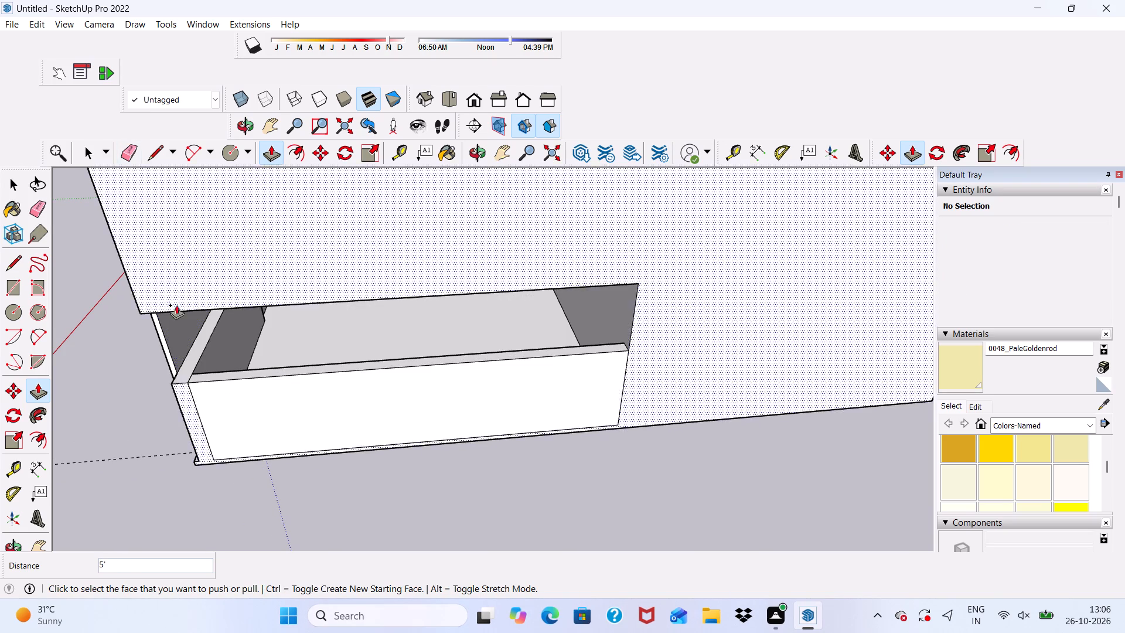
{"action": "scroll", "coordinate": [190, 397], "scroll_direction": "up", "scroll_amount": 3}
{"action": "key", "text": "space"}
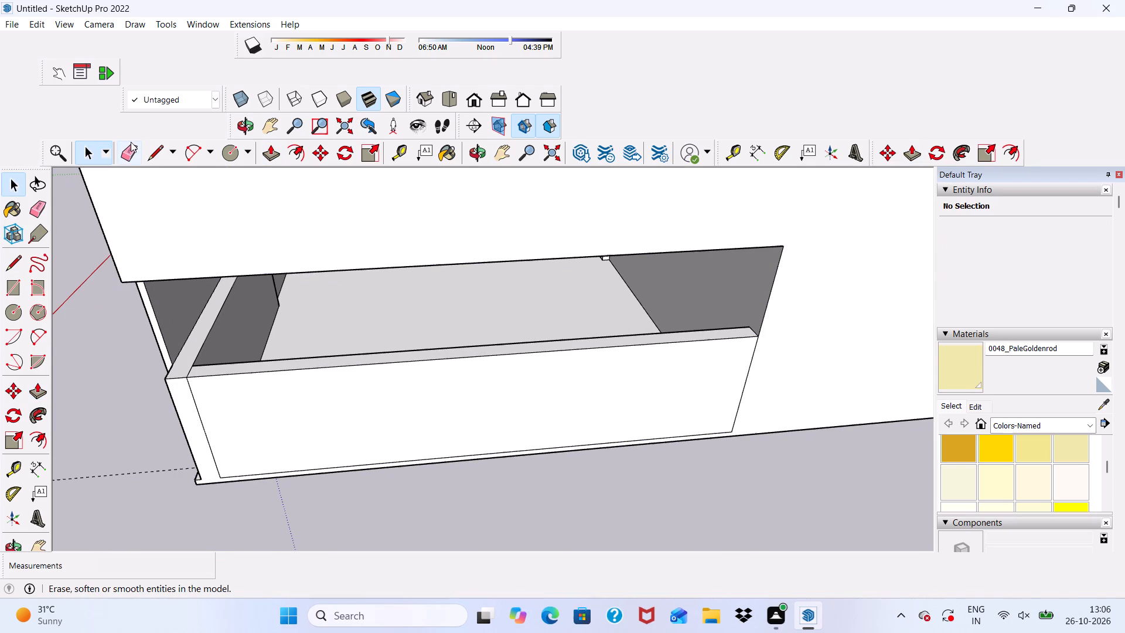
{"action": "left_click", "coordinate": [131, 142]}
{"action": "scroll", "coordinate": [234, 423], "scroll_direction": "up", "scroll_amount": 8}
{"action": "left_click_drag", "start_coordinate": [165, 349], "coordinate": [172, 353]}
{"action": "left_click_drag", "start_coordinate": [175, 390], "coordinate": [174, 412]}
{"action": "scroll", "coordinate": [176, 335], "scroll_direction": "down", "scroll_amount": 6}
{"action": "middle_click_drag", "start_coordinate": [308, 535], "coordinate": [340, 444]}
{"action": "scroll", "coordinate": [340, 477], "scroll_direction": "up", "scroll_amount": 5}
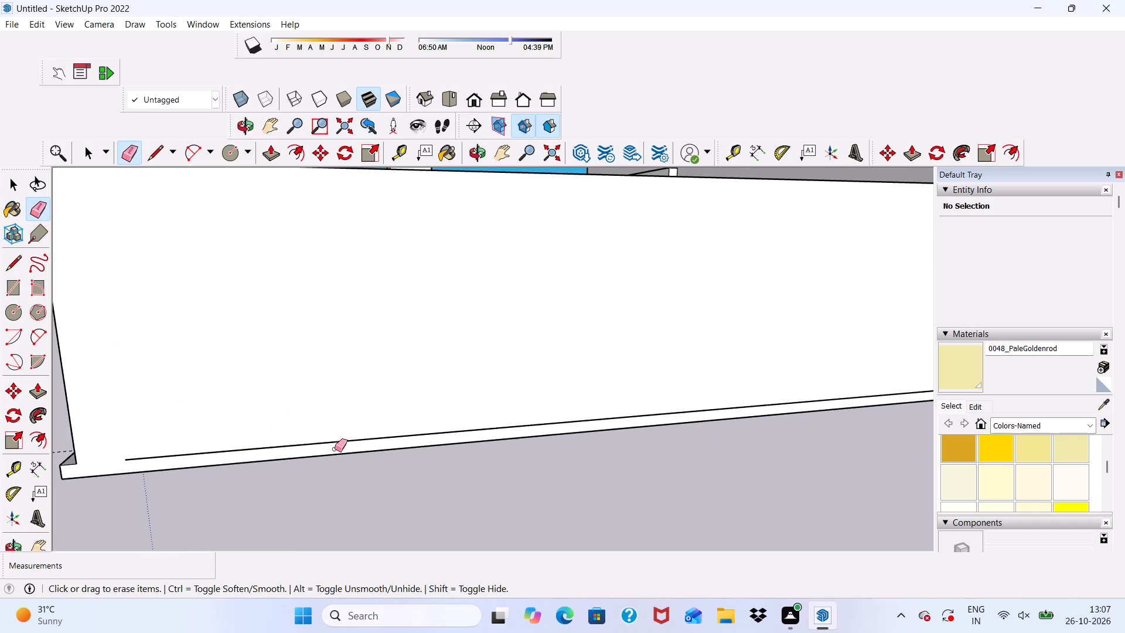
{"action": "left_click", "coordinate": [334, 443]}
{"action": "scroll", "coordinate": [296, 436], "scroll_direction": "down", "scroll_amount": 5}
{"action": "key", "text": "space"}
Erase the leftover vertical edge at the rear end of the low side wall, where it meets the house wall.
{"action": "scroll", "coordinate": [362, 433], "scroll_direction": "down", "scroll_amount": 5}
{"action": "middle_click_drag", "start_coordinate": [404, 509], "coordinate": [543, 525]}
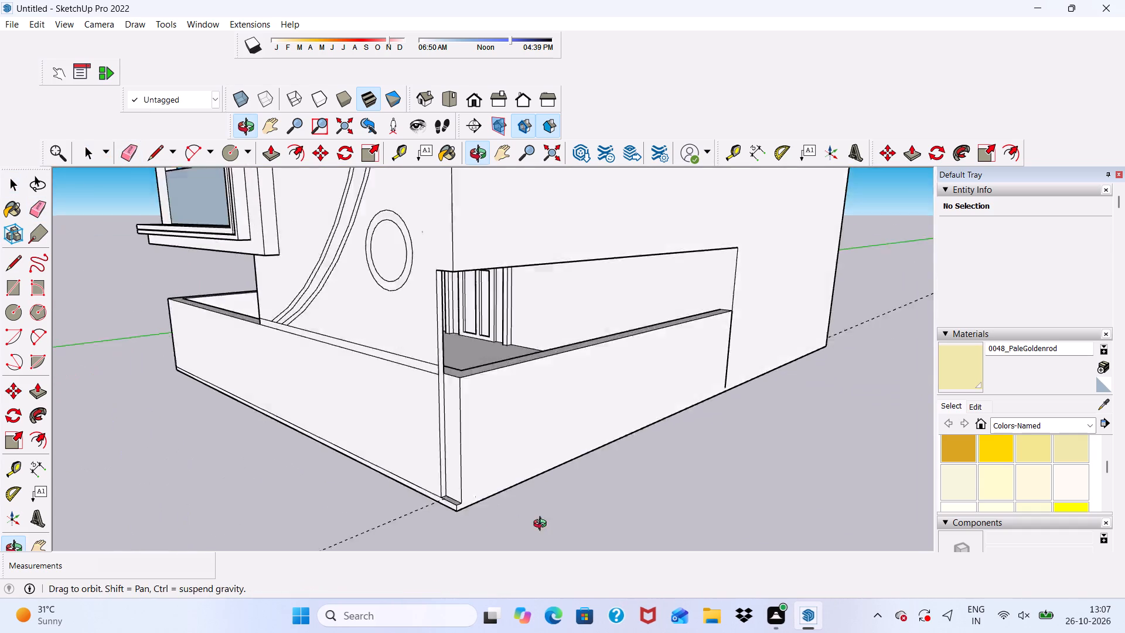
{"action": "middle_click_drag", "start_coordinate": [543, 525], "coordinate": [551, 553]}
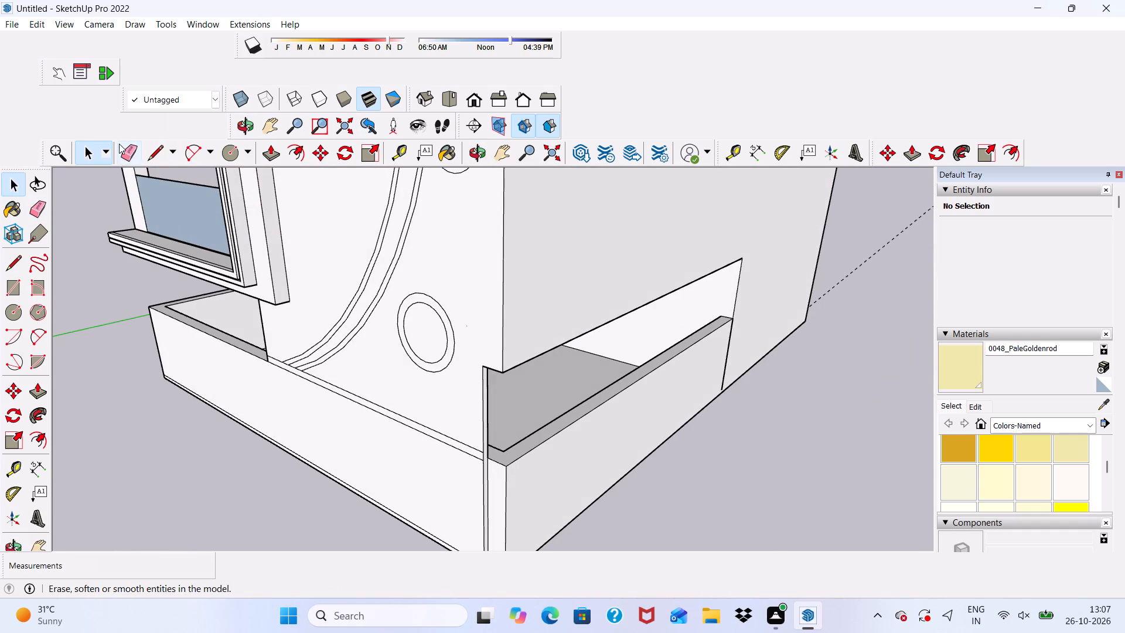
{"action": "left_click", "coordinate": [125, 148]}
{"action": "scroll", "coordinate": [720, 370], "scroll_direction": "up", "scroll_amount": 15}
{"action": "middle_click_drag", "start_coordinate": [723, 325], "coordinate": [554, 257]}
{"action": "scroll", "coordinate": [556, 261], "scroll_direction": "up", "scroll_amount": 10}
{"action": "scroll", "coordinate": [777, 259], "scroll_direction": "up", "scroll_amount": 1}
{"action": "middle_click_drag", "start_coordinate": [779, 261], "coordinate": [829, 470]}
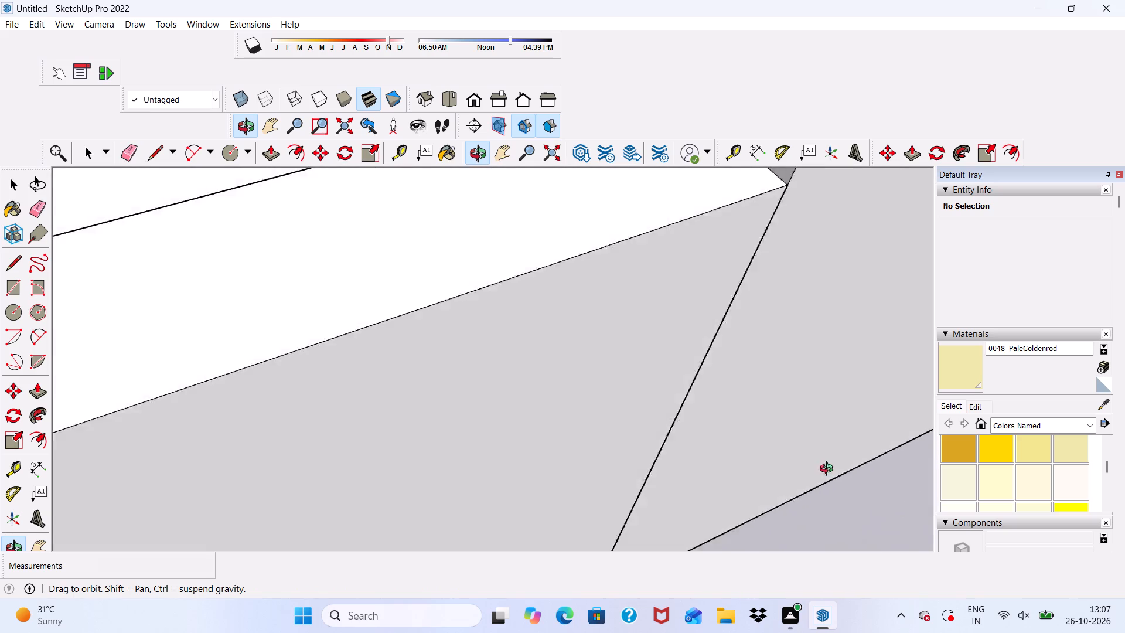
{"action": "middle_click_drag", "start_coordinate": [829, 470], "coordinate": [765, 498]}
{"action": "scroll", "coordinate": [777, 372], "scroll_direction": "up", "scroll_amount": 4}
{"action": "left_click", "coordinate": [789, 312]}
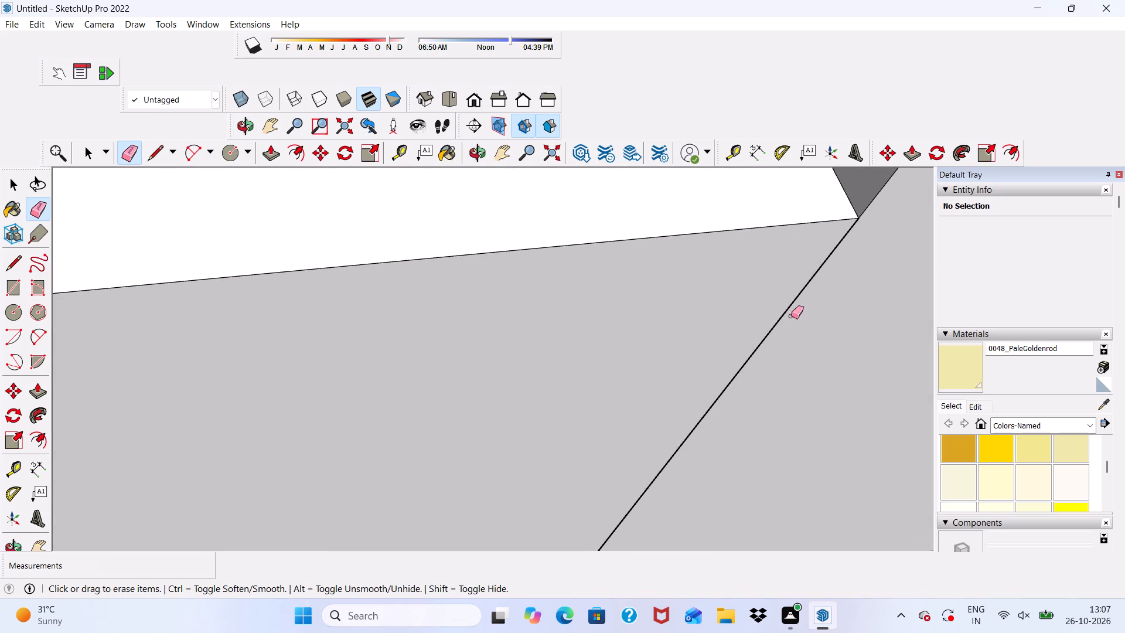
{"action": "left_click_drag", "start_coordinate": [786, 304], "coordinate": [793, 321]}
{"action": "scroll", "coordinate": [702, 348], "scroll_direction": "down", "scroll_amount": 17}
{"action": "key", "text": "space"}
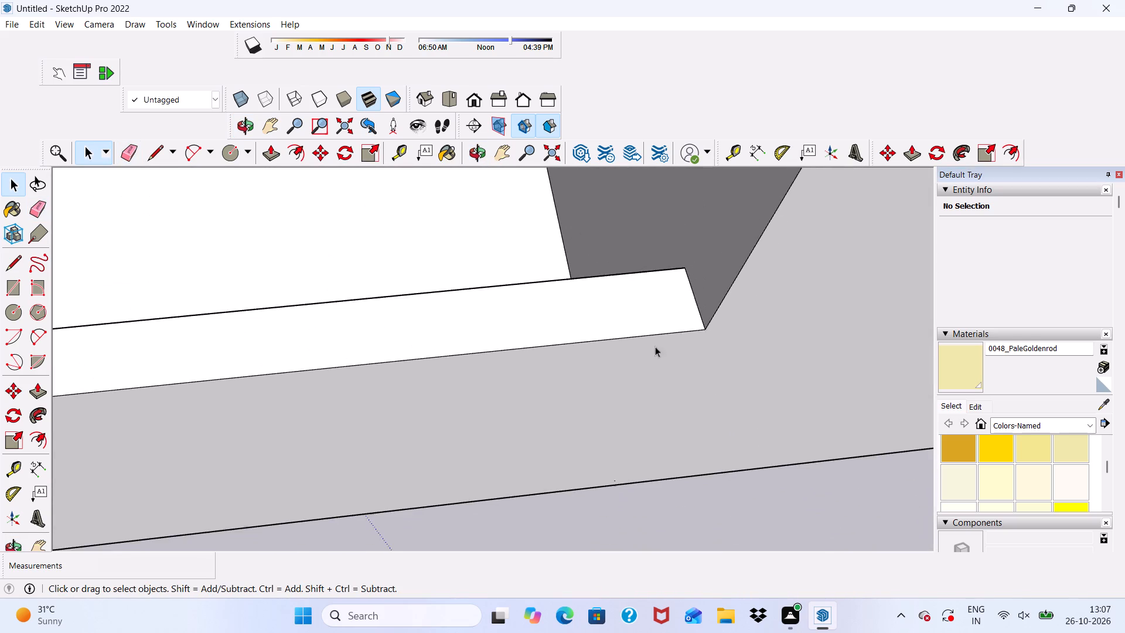
Examine the merged low side wall and the whole front facade from the side, above and front.
{"action": "scroll", "coordinate": [655, 346], "scroll_direction": "down", "scroll_amount": 6}
{"action": "middle_click_drag", "start_coordinate": [732, 424], "coordinate": [710, 285]}
{"action": "scroll", "coordinate": [710, 291], "scroll_direction": "down", "scroll_amount": 6}
{"action": "scroll", "coordinate": [451, 332], "scroll_direction": "down", "scroll_amount": 5}
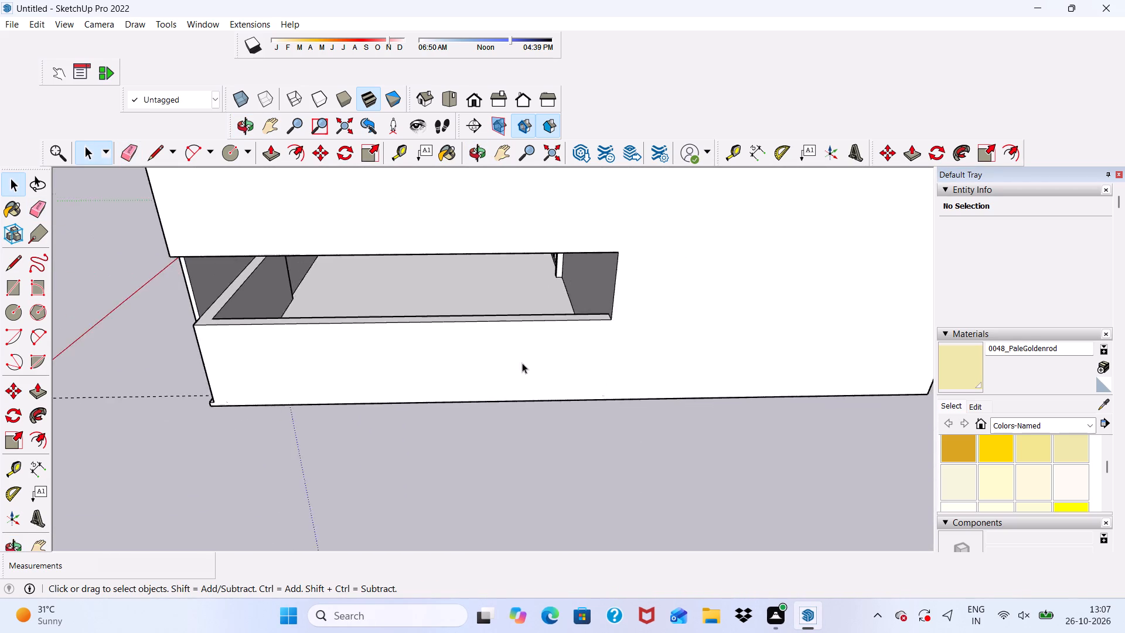
{"action": "middle_click_drag", "start_coordinate": [523, 363], "coordinate": [830, 339]}
{"action": "scroll", "coordinate": [703, 336], "scroll_direction": "down", "scroll_amount": 4}
{"action": "middle_click_drag", "start_coordinate": [630, 348], "coordinate": [783, 461]}
{"action": "scroll", "coordinate": [651, 276], "scroll_direction": "down", "scroll_amount": 2}
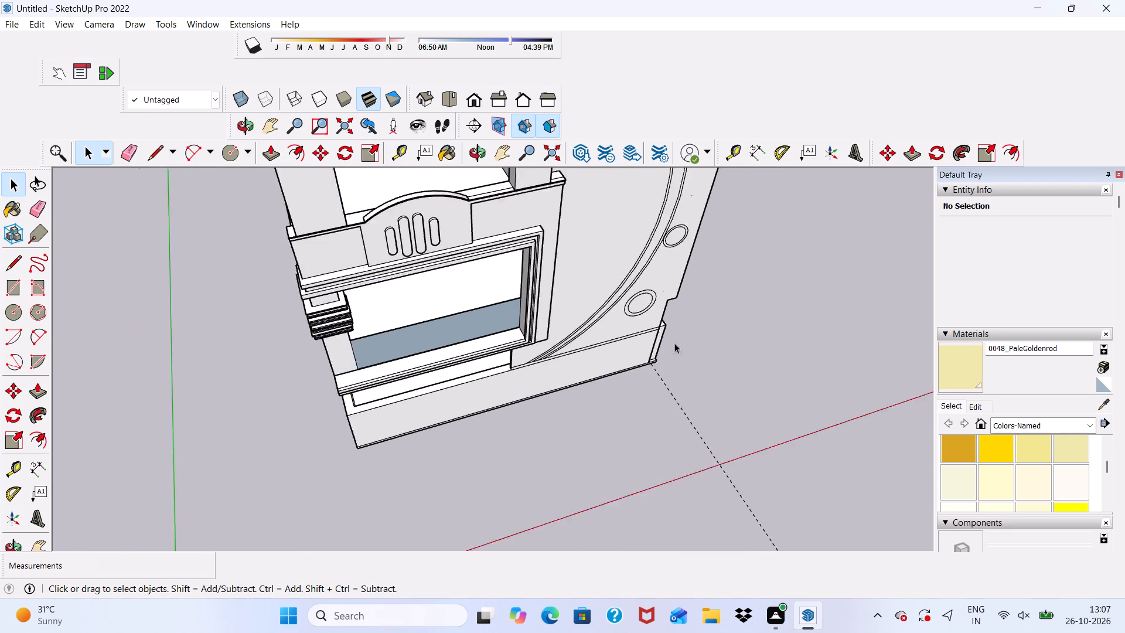
{"action": "scroll", "coordinate": [674, 343], "scroll_direction": "down", "scroll_amount": 4}
{"action": "middle_click_drag", "start_coordinate": [686, 268], "coordinate": [630, 105]}
{"action": "scroll", "coordinate": [676, 205], "scroll_direction": "up", "scroll_amount": 4}
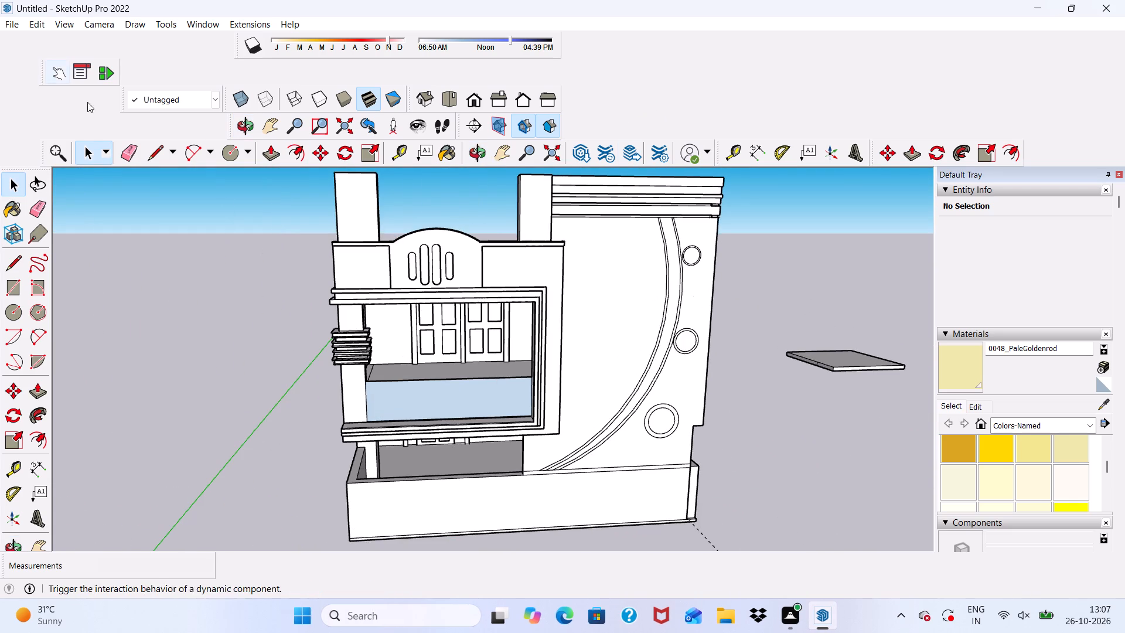
Erase the three rings between the curved band and the outer edge of the tall facade wall.
{"action": "left_click", "coordinate": [127, 141]}
{"action": "scroll", "coordinate": [710, 240], "scroll_direction": "up", "scroll_amount": 1}
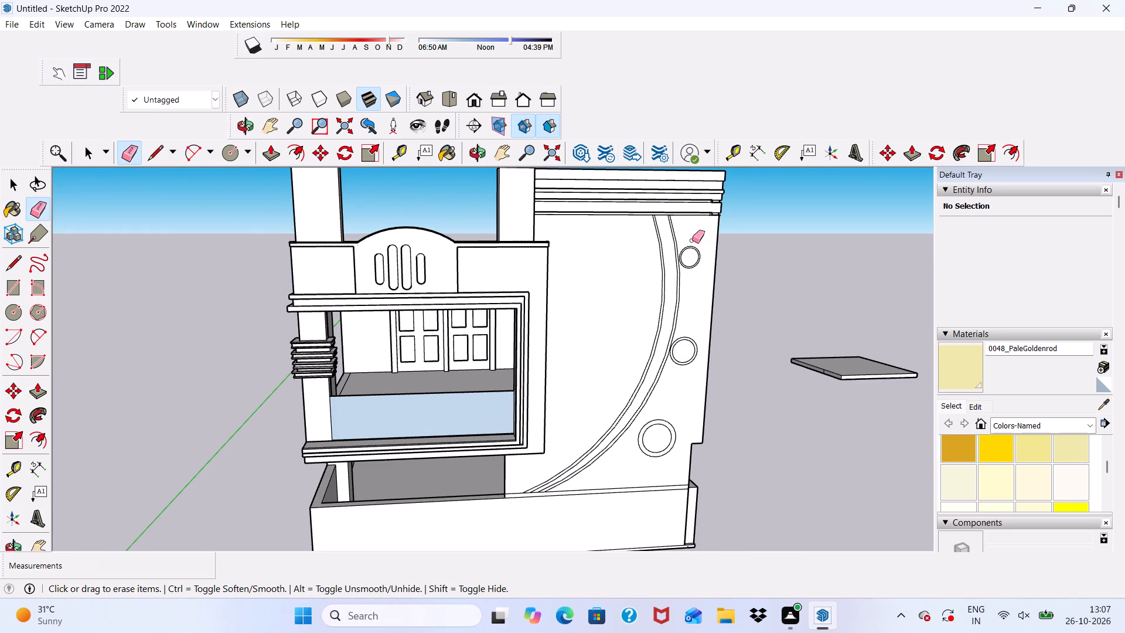
{"action": "left_click_drag", "start_coordinate": [691, 244], "coordinate": [694, 257]}
{"action": "left_click_drag", "start_coordinate": [692, 326], "coordinate": [688, 350]}
{"action": "scroll", "coordinate": [684, 379], "scroll_direction": "down", "scroll_amount": 2}
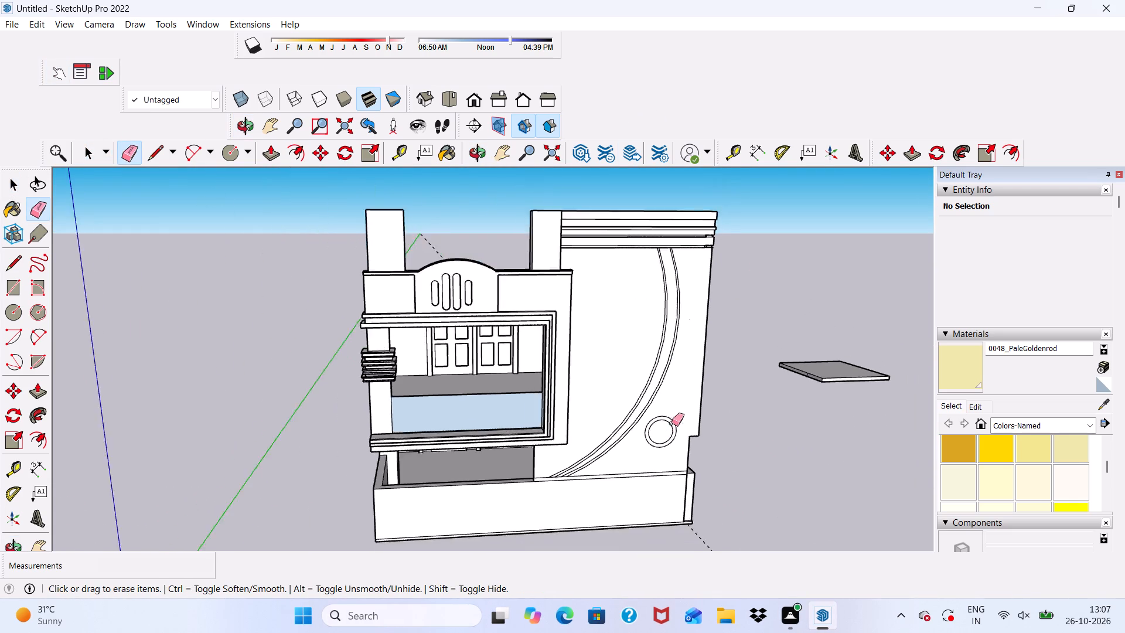
{"action": "scroll", "coordinate": [666, 431], "scroll_direction": "up", "scroll_amount": 3}
{"action": "left_click_drag", "start_coordinate": [664, 411], "coordinate": [663, 442]}
{"action": "scroll", "coordinate": [662, 420], "scroll_direction": "down", "scroll_amount": 6}
{"action": "middle_click_drag", "start_coordinate": [768, 450], "coordinate": [768, 450]}
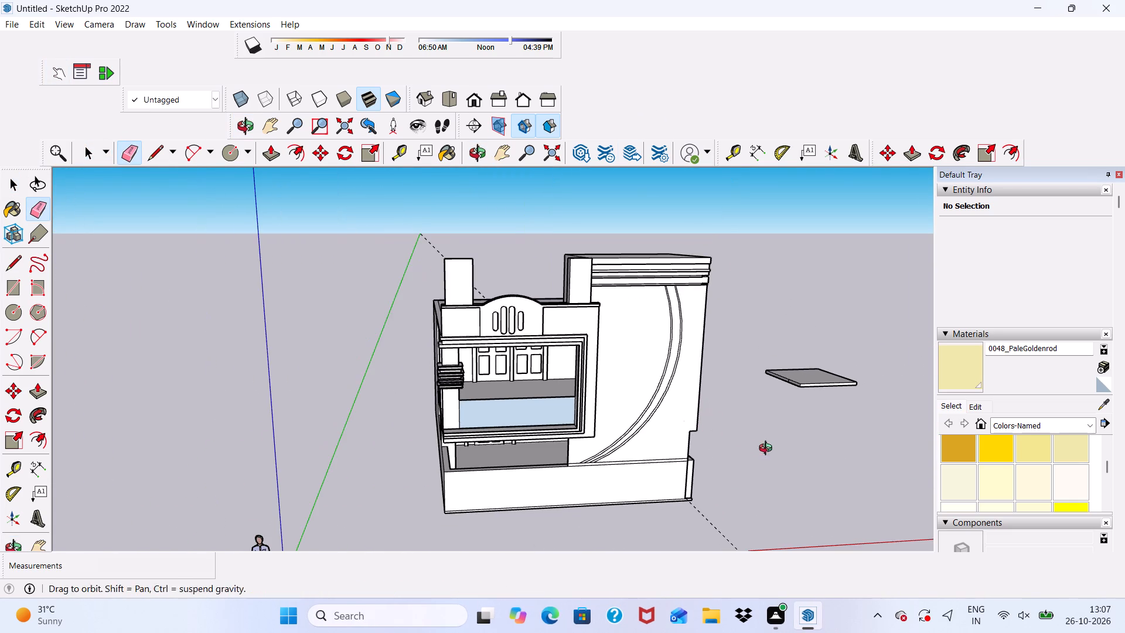
{"action": "key", "text": "space"}
Push/Pull the narrow end face of the front wall beside the ground-floor side opening out about 11", flush with the side wall above.
{"action": "middle_click_drag", "start_coordinate": [768, 450], "coordinate": [704, 423]}
{"action": "scroll", "coordinate": [700, 421], "scroll_direction": "up", "scroll_amount": 2}
{"action": "middle_click_drag", "start_coordinate": [700, 421], "coordinate": [400, 357]}
{"action": "scroll", "coordinate": [446, 429], "scroll_direction": "up", "scroll_amount": 3}
{"action": "scroll", "coordinate": [450, 434], "scroll_direction": "down", "scroll_amount": 5}
{"action": "middle_click_drag", "start_coordinate": [546, 460], "coordinate": [555, 487]}
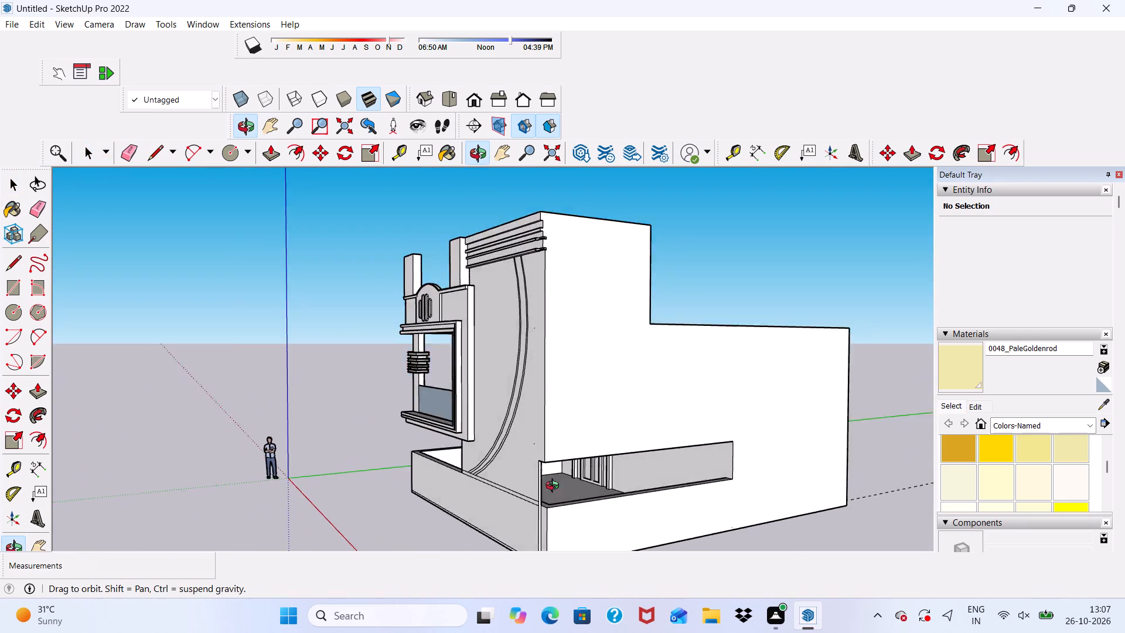
{"action": "middle_click_drag", "start_coordinate": [555, 487], "coordinate": [555, 484]}
{"action": "scroll", "coordinate": [555, 489], "scroll_direction": "up", "scroll_amount": 13}
{"action": "left_click", "coordinate": [508, 474]}
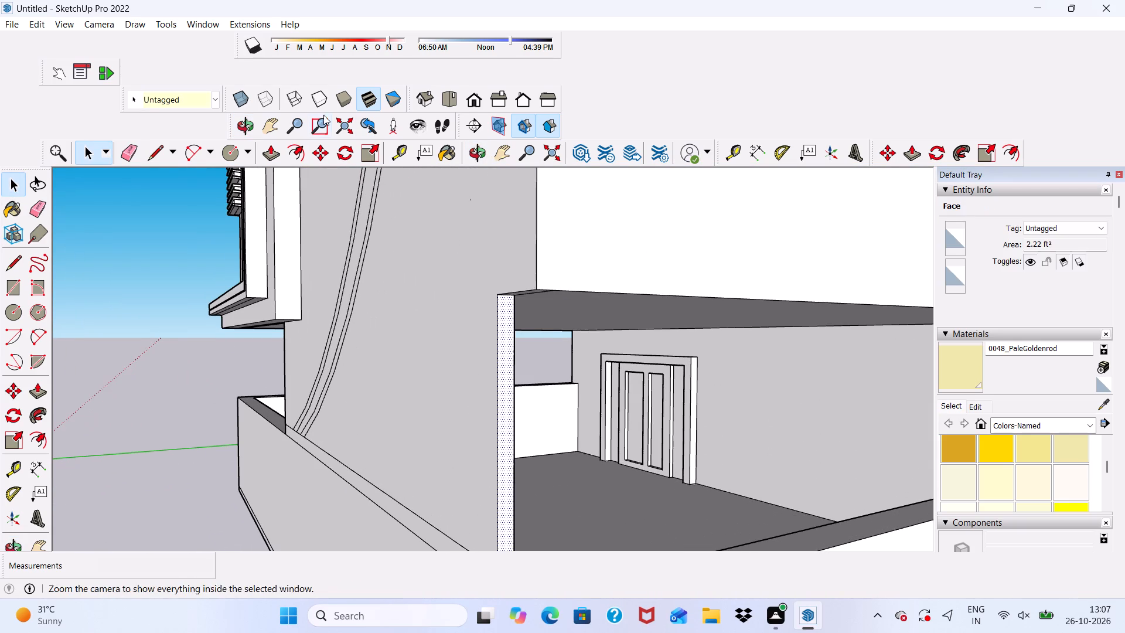
{"action": "left_click", "coordinate": [275, 151]}
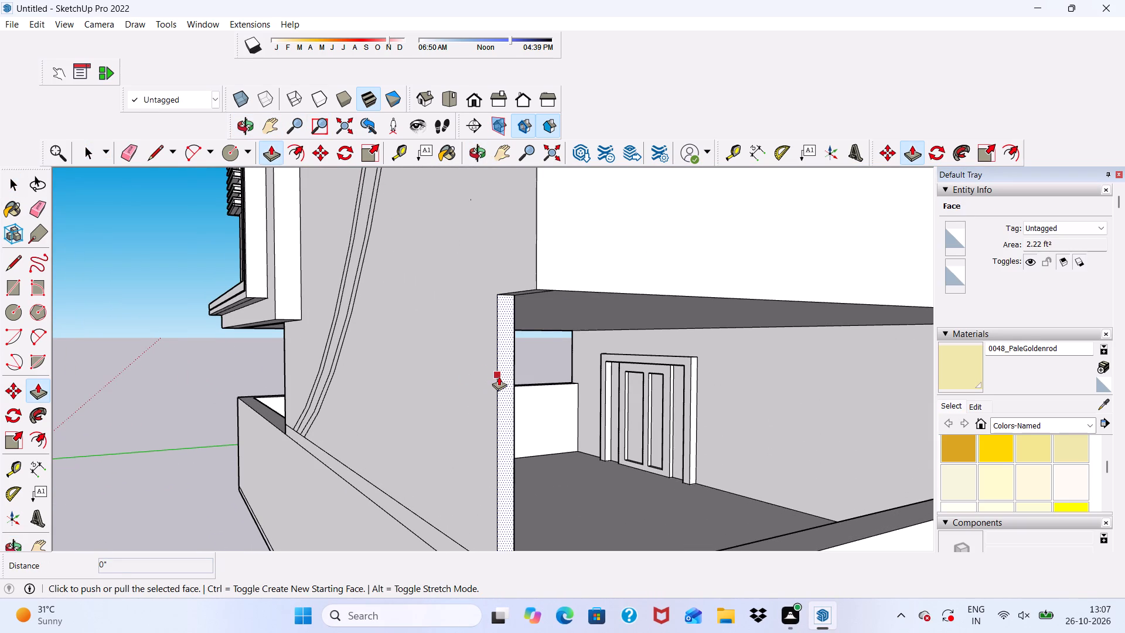
{"action": "left_click", "coordinate": [499, 376]}
{"action": "left_click", "coordinate": [536, 273]}
{"action": "scroll", "coordinate": [502, 311], "scroll_direction": "down", "scroll_amount": 4}
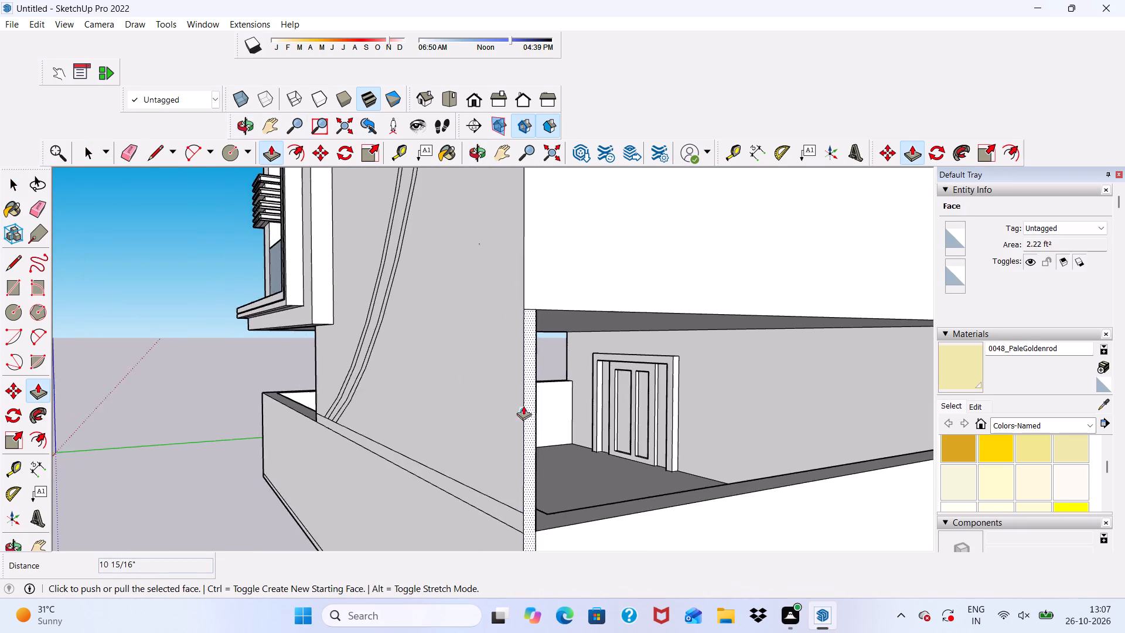
{"action": "middle_click_drag", "start_coordinate": [530, 406], "coordinate": [718, 457]}
{"action": "scroll", "coordinate": [564, 415], "scroll_direction": "down", "scroll_amount": 12}
{"action": "key", "text": "space"}
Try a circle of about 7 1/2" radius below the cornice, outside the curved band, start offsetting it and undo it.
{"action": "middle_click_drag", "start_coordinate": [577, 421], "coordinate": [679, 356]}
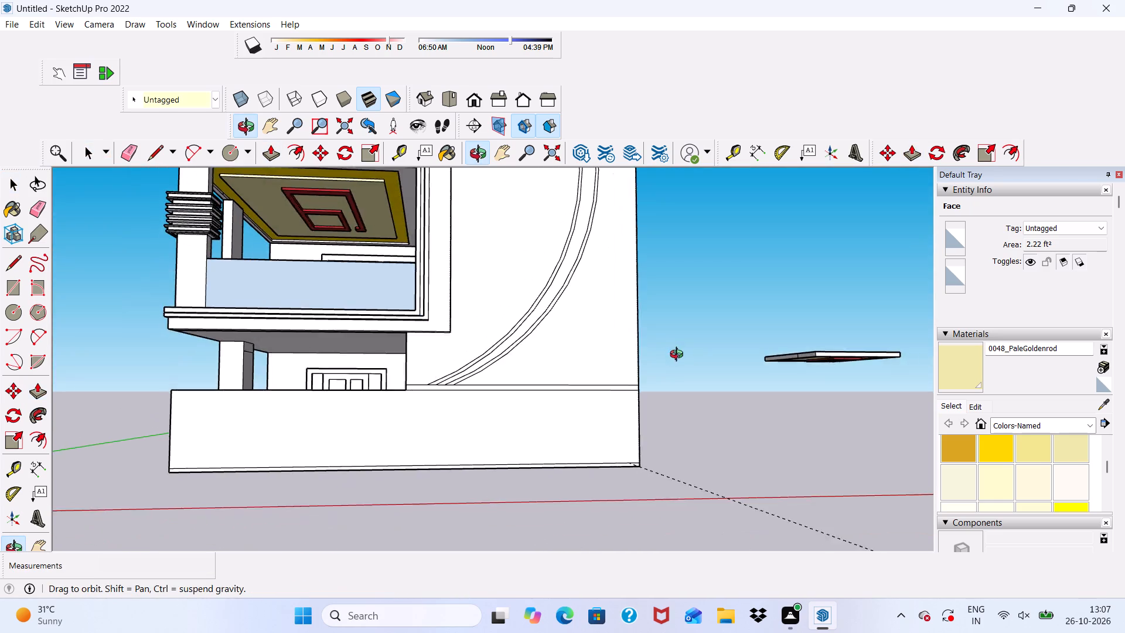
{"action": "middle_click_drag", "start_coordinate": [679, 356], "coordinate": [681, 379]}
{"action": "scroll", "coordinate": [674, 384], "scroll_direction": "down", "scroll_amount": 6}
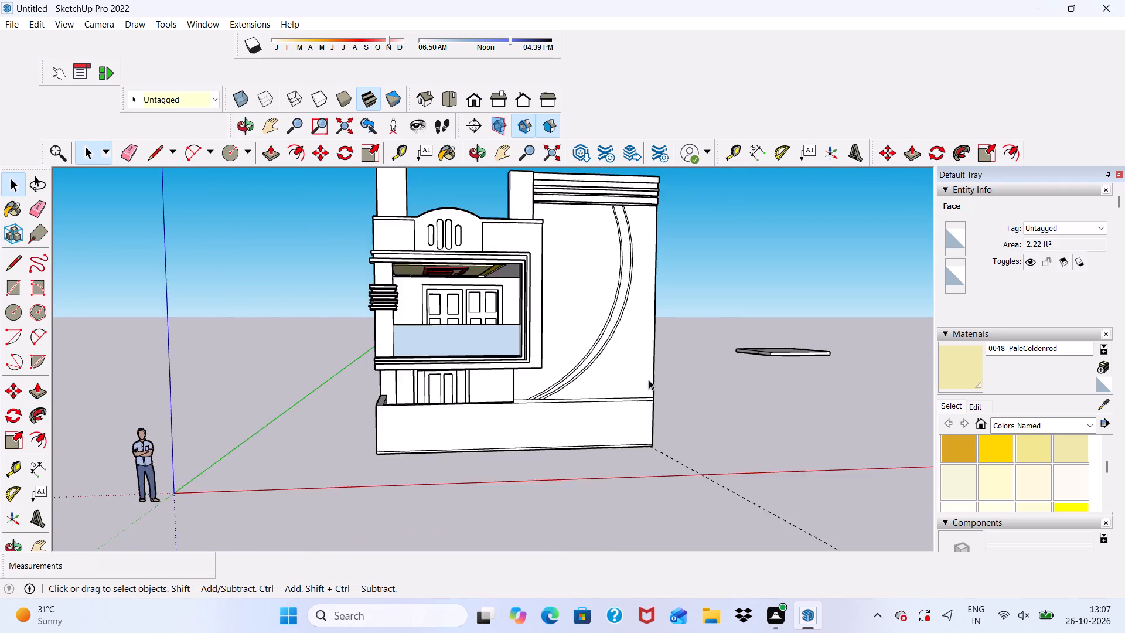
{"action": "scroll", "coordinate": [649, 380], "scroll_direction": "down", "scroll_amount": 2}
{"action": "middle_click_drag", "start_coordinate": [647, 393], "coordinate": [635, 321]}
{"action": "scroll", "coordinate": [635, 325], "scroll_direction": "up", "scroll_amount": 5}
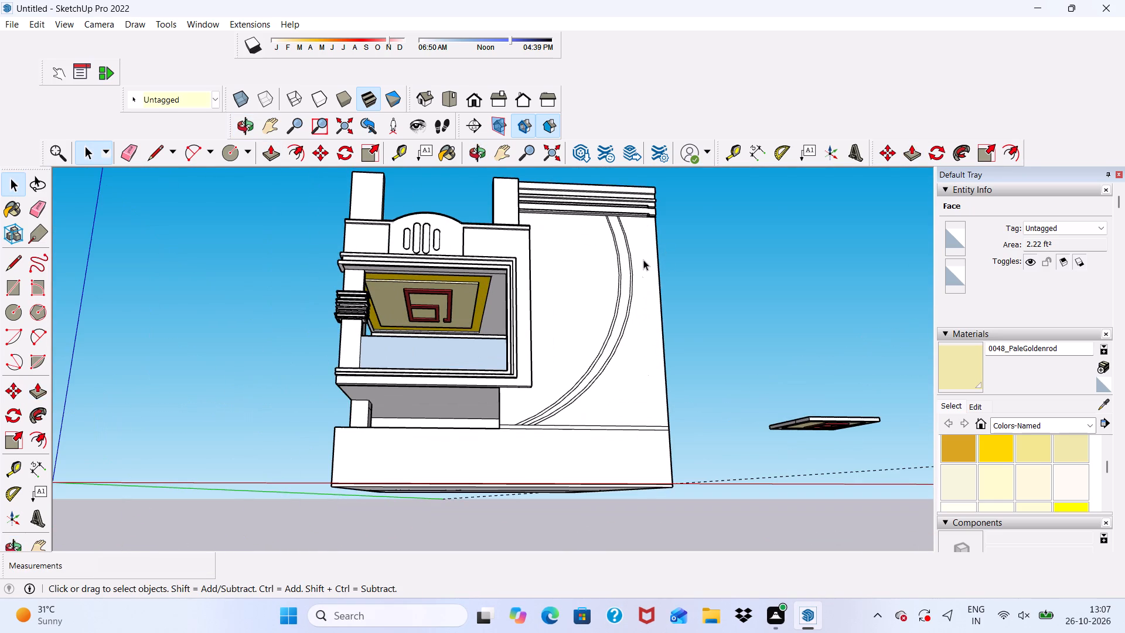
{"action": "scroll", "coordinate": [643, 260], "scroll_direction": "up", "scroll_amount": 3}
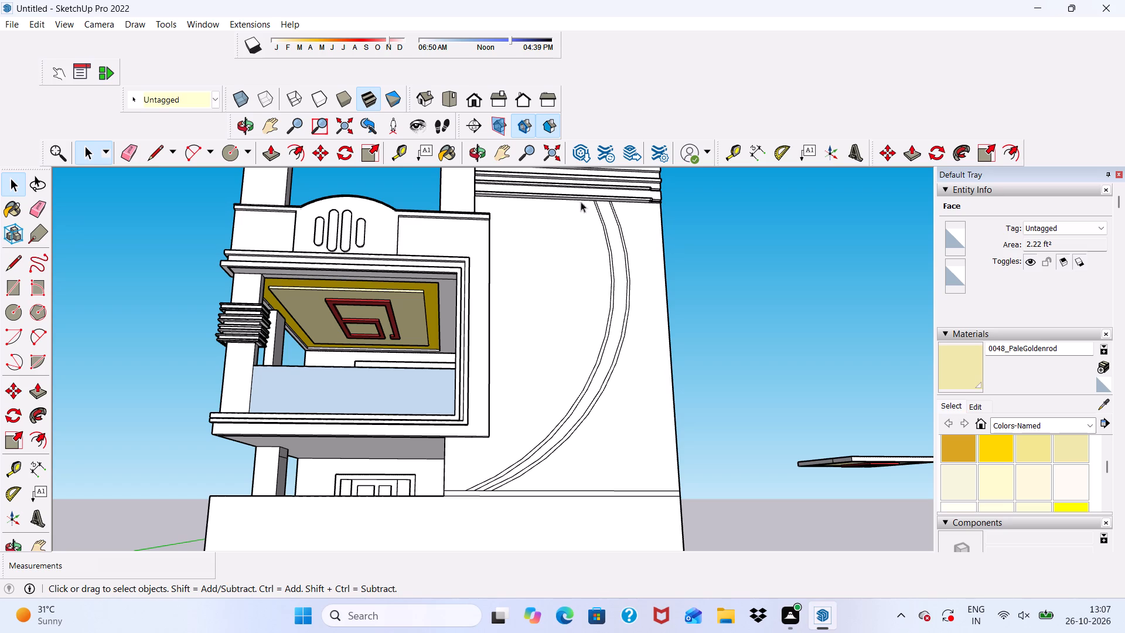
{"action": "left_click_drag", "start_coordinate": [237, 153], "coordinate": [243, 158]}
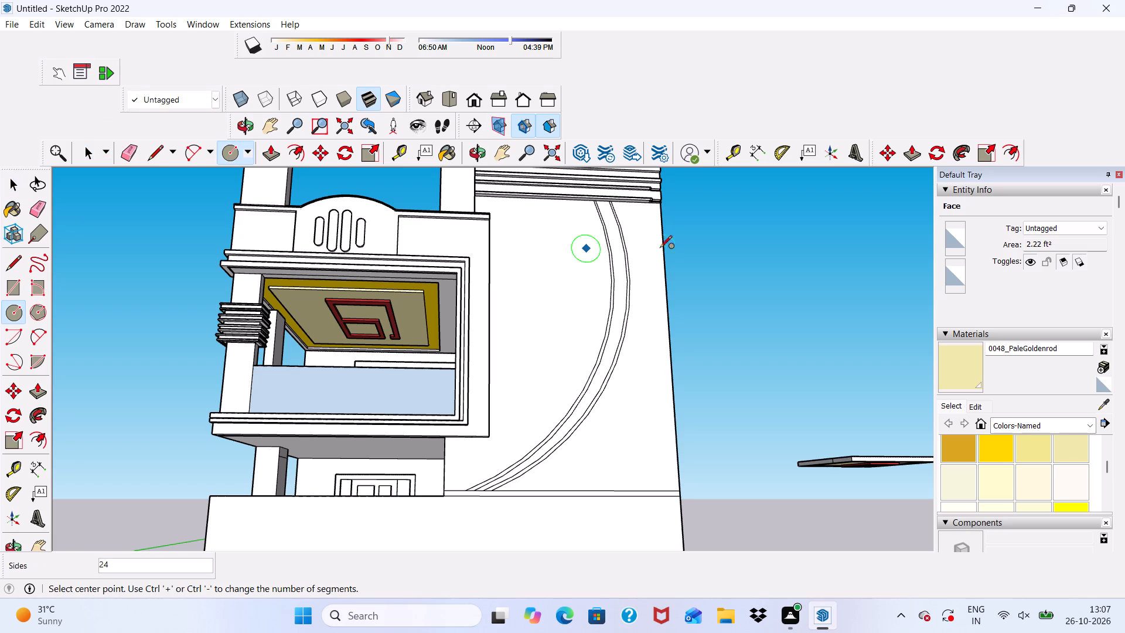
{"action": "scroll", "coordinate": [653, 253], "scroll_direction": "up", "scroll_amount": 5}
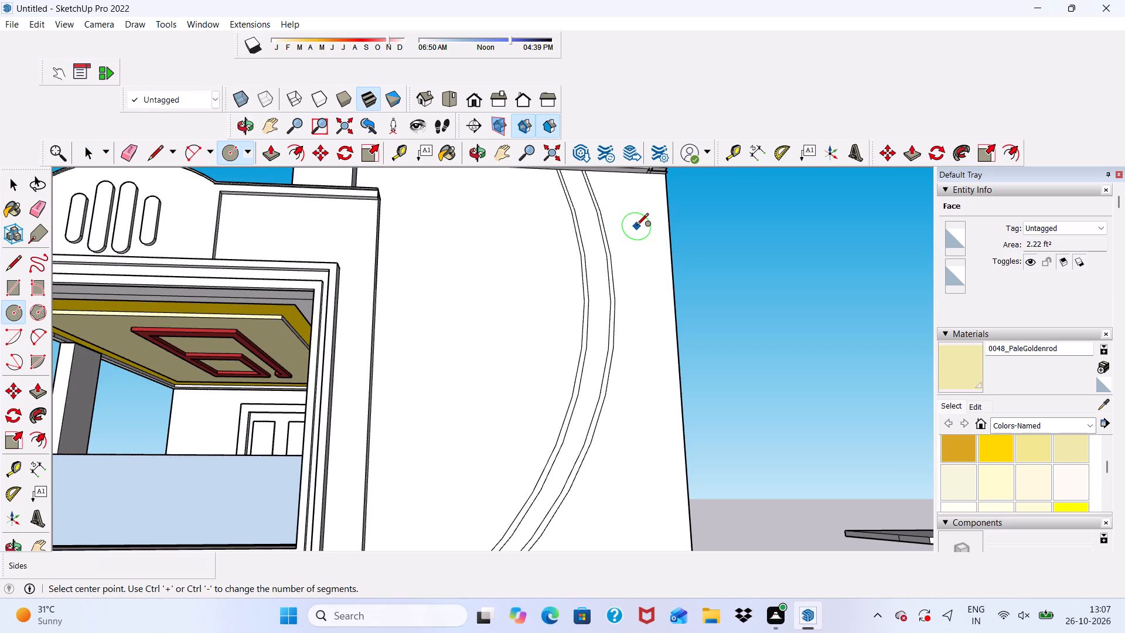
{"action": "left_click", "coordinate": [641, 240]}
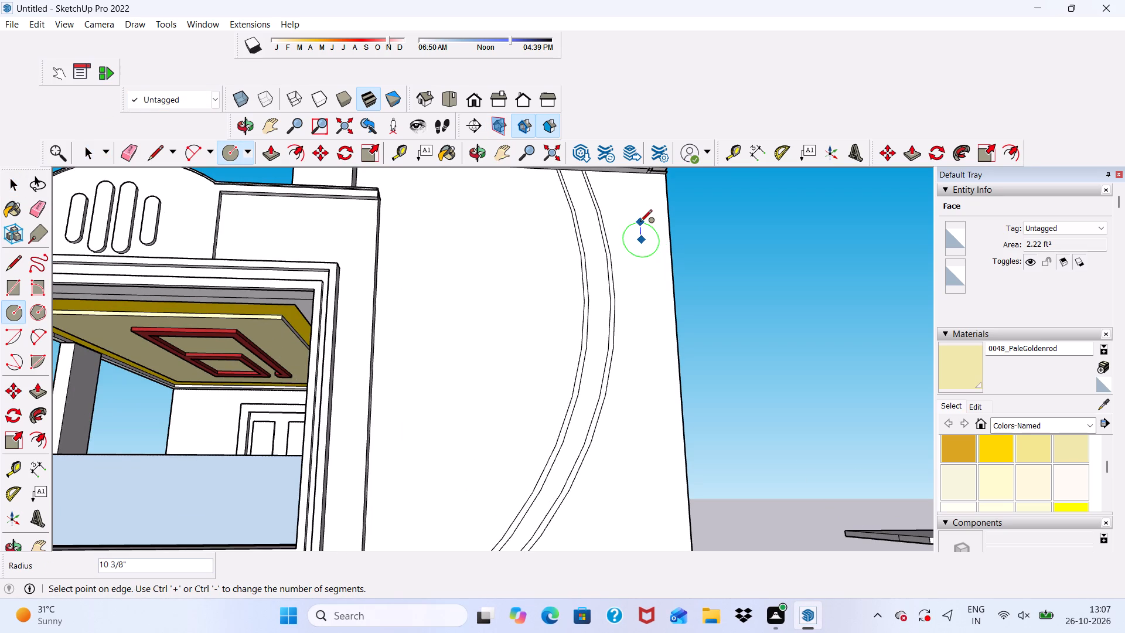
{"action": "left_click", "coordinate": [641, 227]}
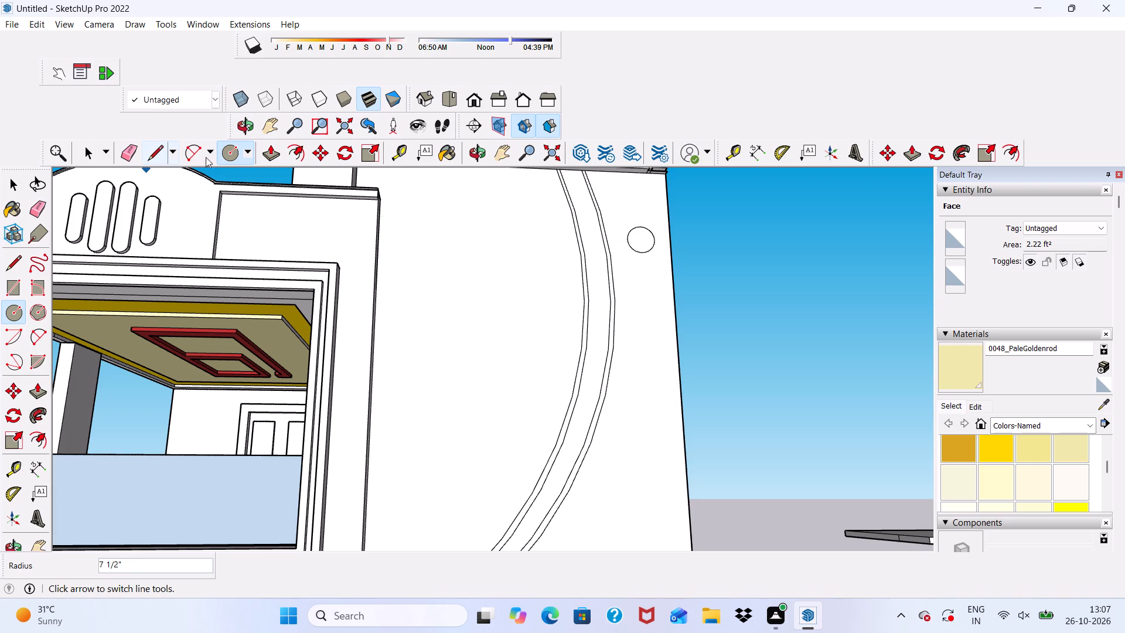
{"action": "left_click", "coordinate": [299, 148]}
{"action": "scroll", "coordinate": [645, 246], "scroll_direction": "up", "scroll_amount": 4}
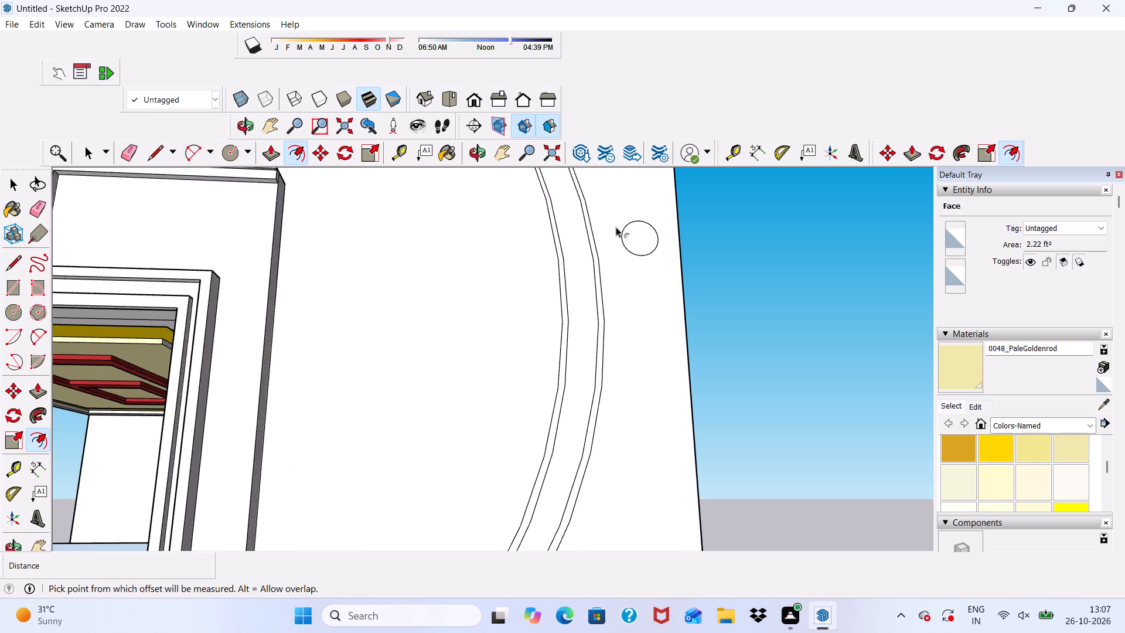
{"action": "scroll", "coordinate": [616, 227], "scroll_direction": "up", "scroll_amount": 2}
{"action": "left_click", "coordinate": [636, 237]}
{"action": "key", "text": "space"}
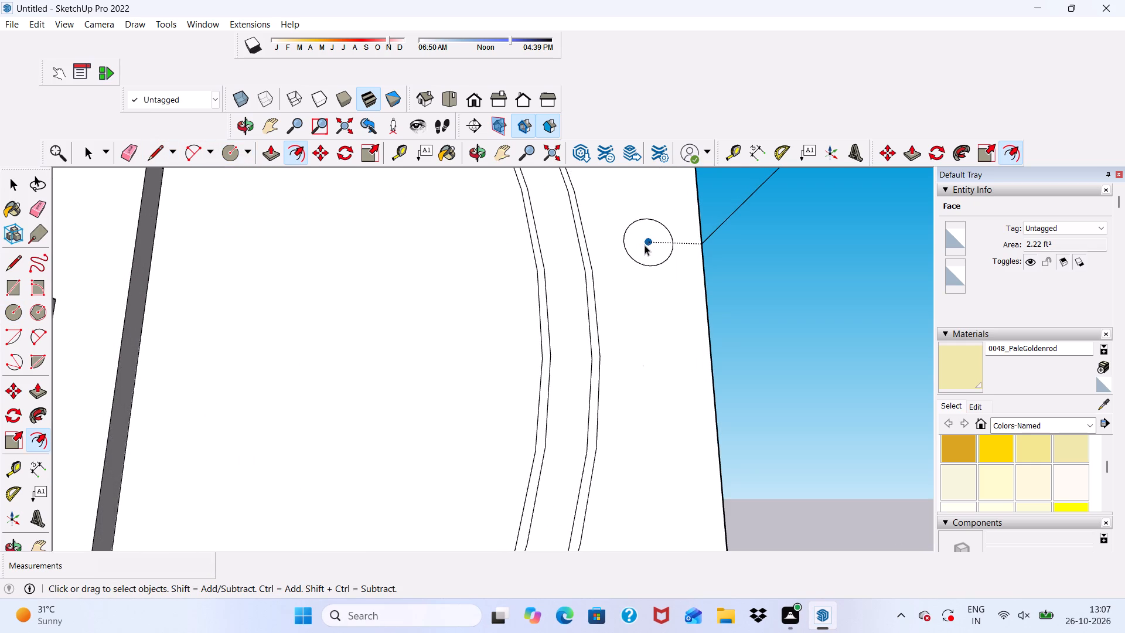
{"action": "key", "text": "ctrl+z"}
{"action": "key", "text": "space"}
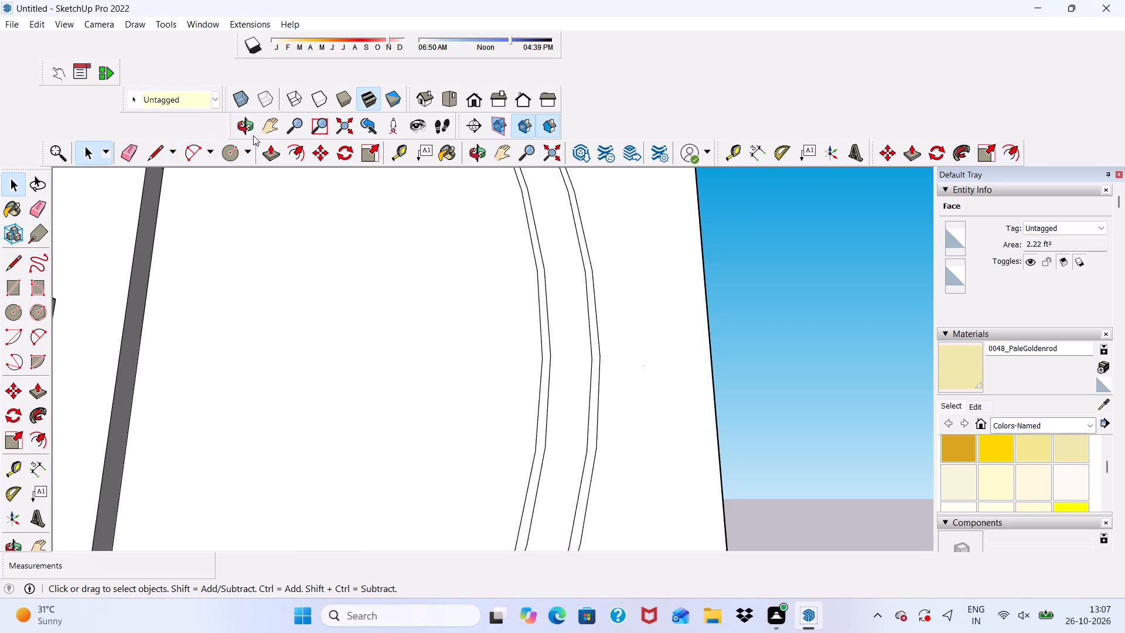
Draw a circle of about 7 9/16" radius below the cornice, outside the curved band, and offset it inward about 1 1/2" as a ring.
{"action": "left_click", "coordinate": [230, 157]}
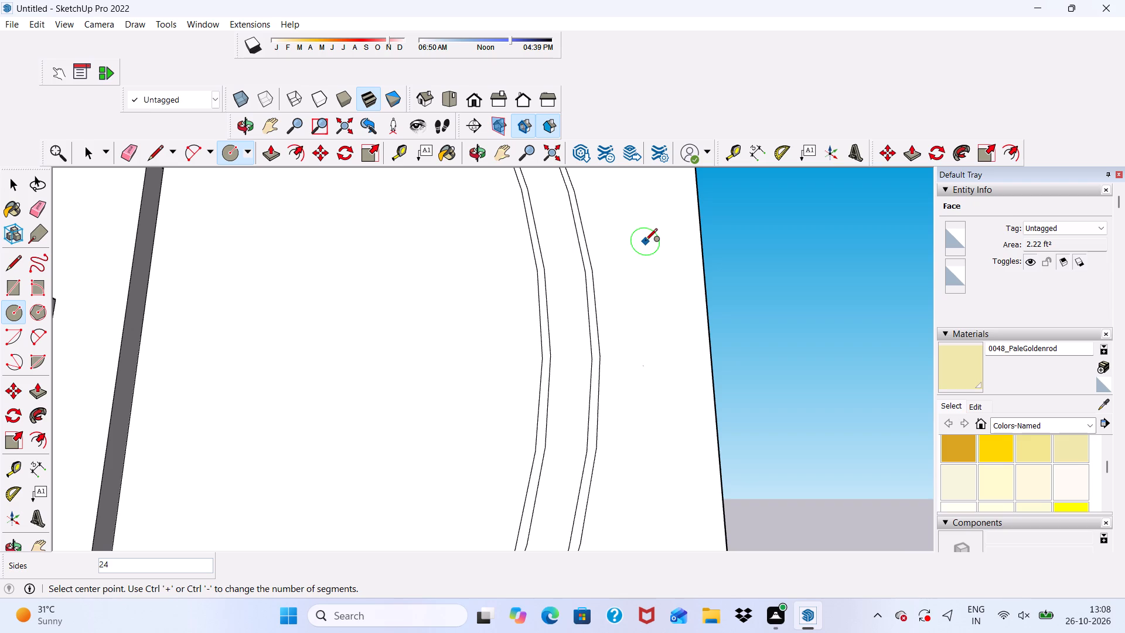
{"action": "left_click", "coordinate": [645, 241]}
{"action": "left_click", "coordinate": [637, 219]}
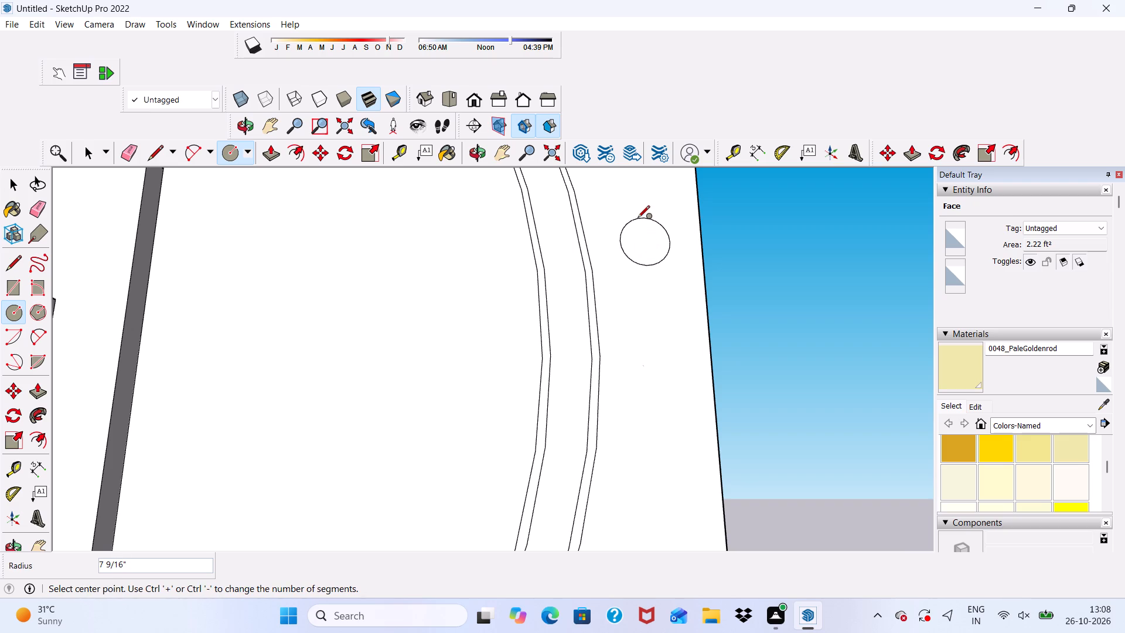
{"action": "key", "text": "space"}
{"action": "left_click", "coordinate": [643, 250]}
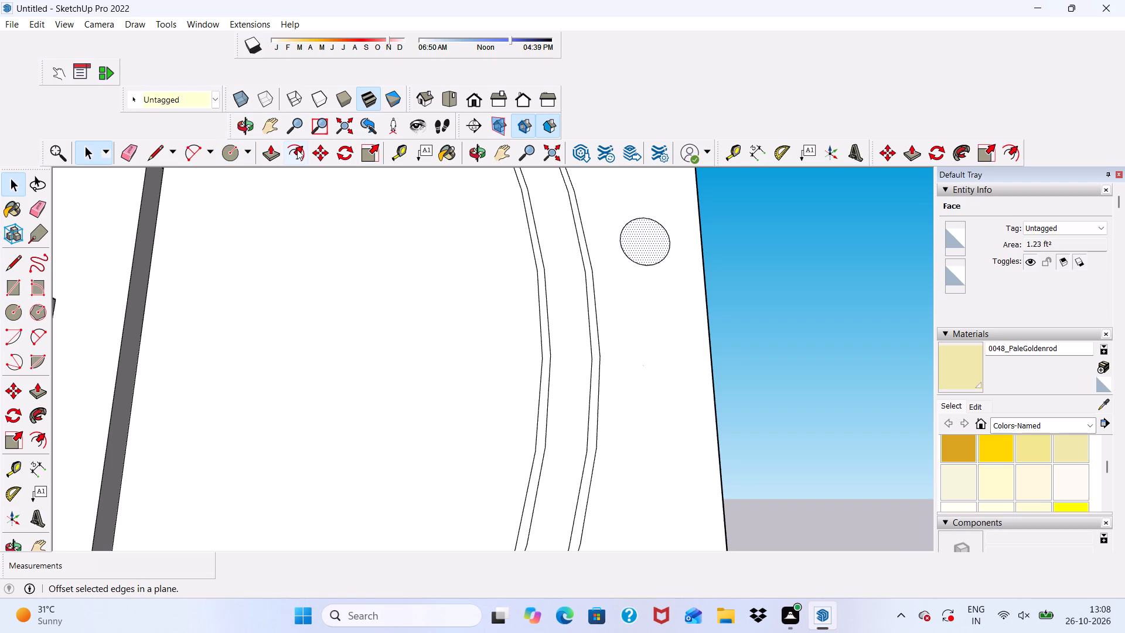
{"action": "left_click", "coordinate": [298, 150]}
{"action": "left_click", "coordinate": [624, 245]}
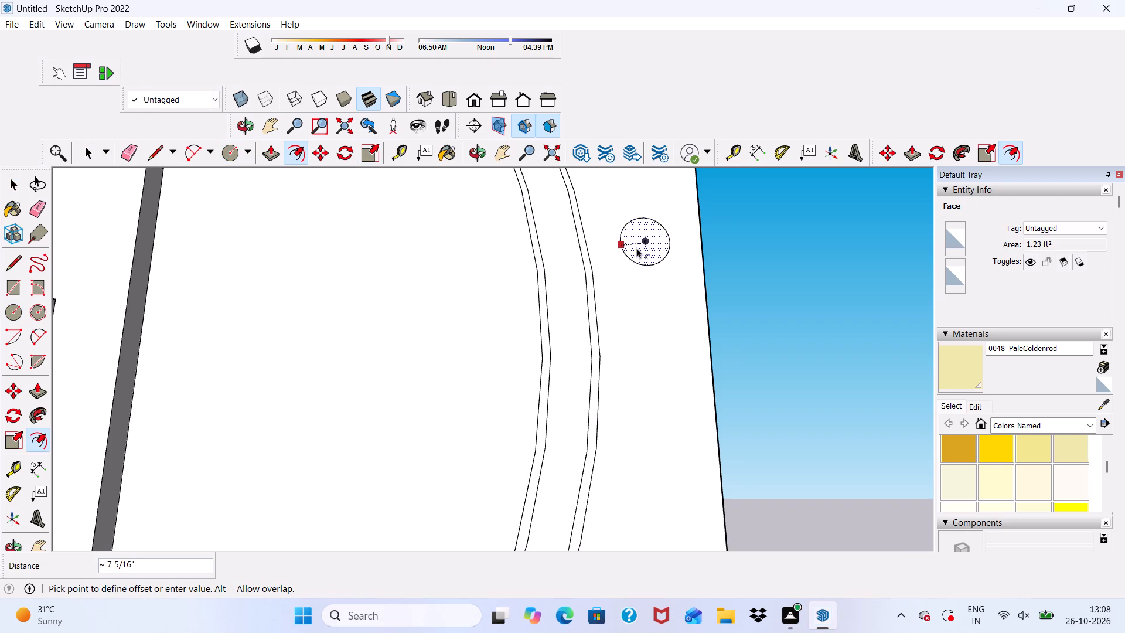
{"action": "scroll", "coordinate": [625, 241], "scroll_direction": "up", "scroll_amount": 6}
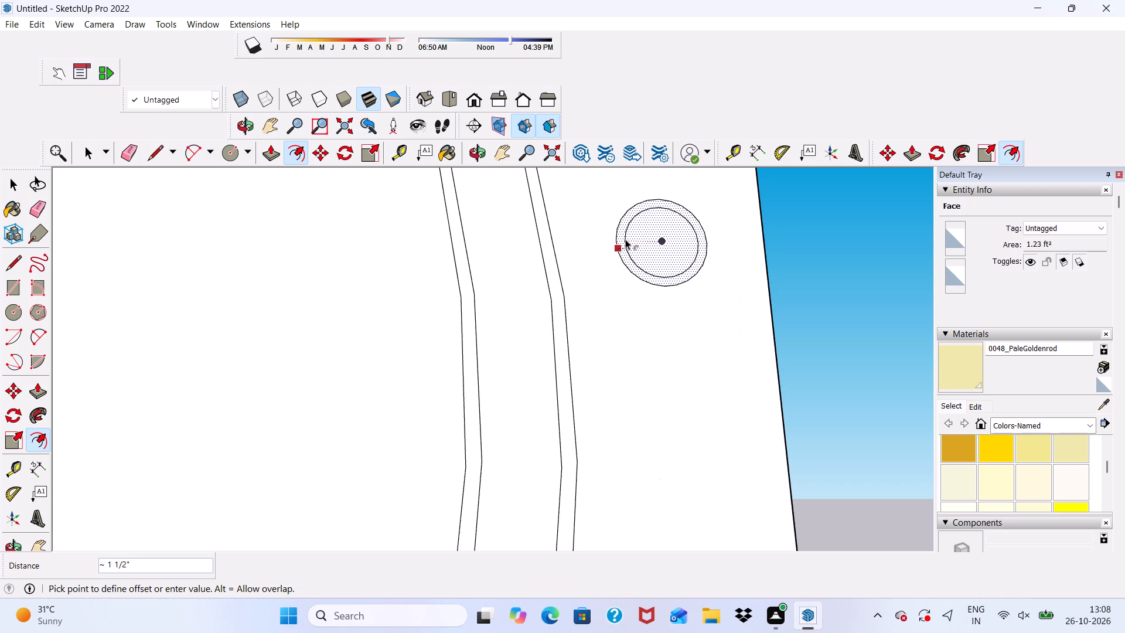
{"action": "left_click", "coordinate": [626, 240]}
{"action": "scroll", "coordinate": [721, 294], "scroll_direction": "down", "scroll_amount": 3}
{"action": "key", "text": "space"}
{"action": "left_click", "coordinate": [839, 322]}
Draw a larger circle below the small ring, between the curved band and wall edge, and offset it inward about 2 1/2".
{"action": "scroll", "coordinate": [785, 302], "scroll_direction": "down", "scroll_amount": 2}
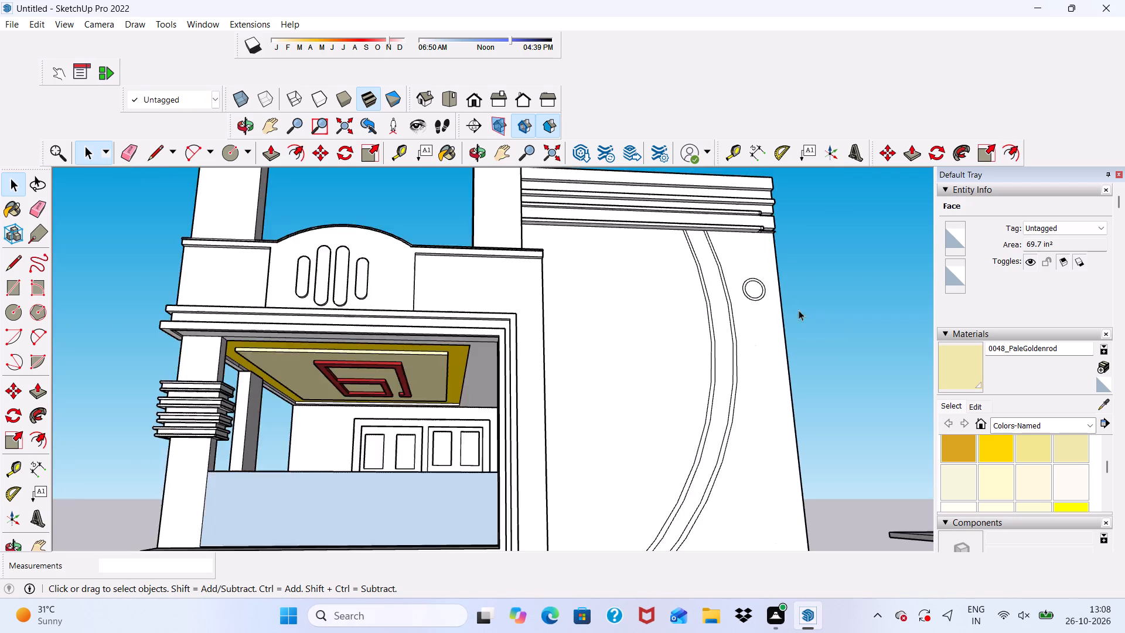
{"action": "scroll", "coordinate": [799, 310], "scroll_direction": "down", "scroll_amount": 7}
{"action": "middle_click_drag", "start_coordinate": [772, 350], "coordinate": [758, 449]}
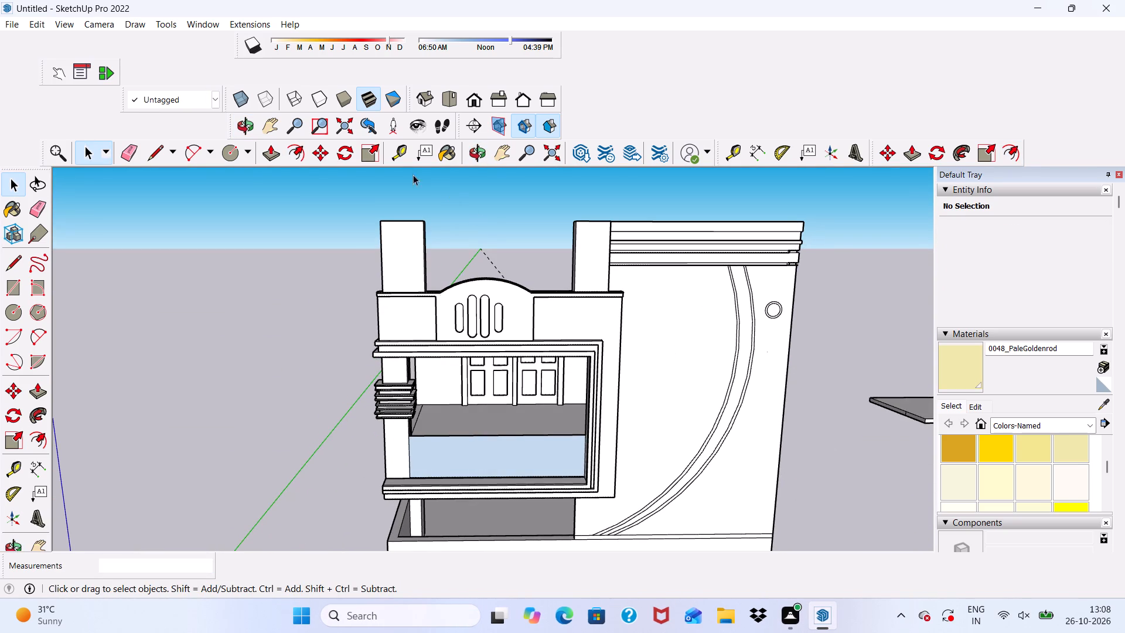
{"action": "left_click", "coordinate": [223, 157]}
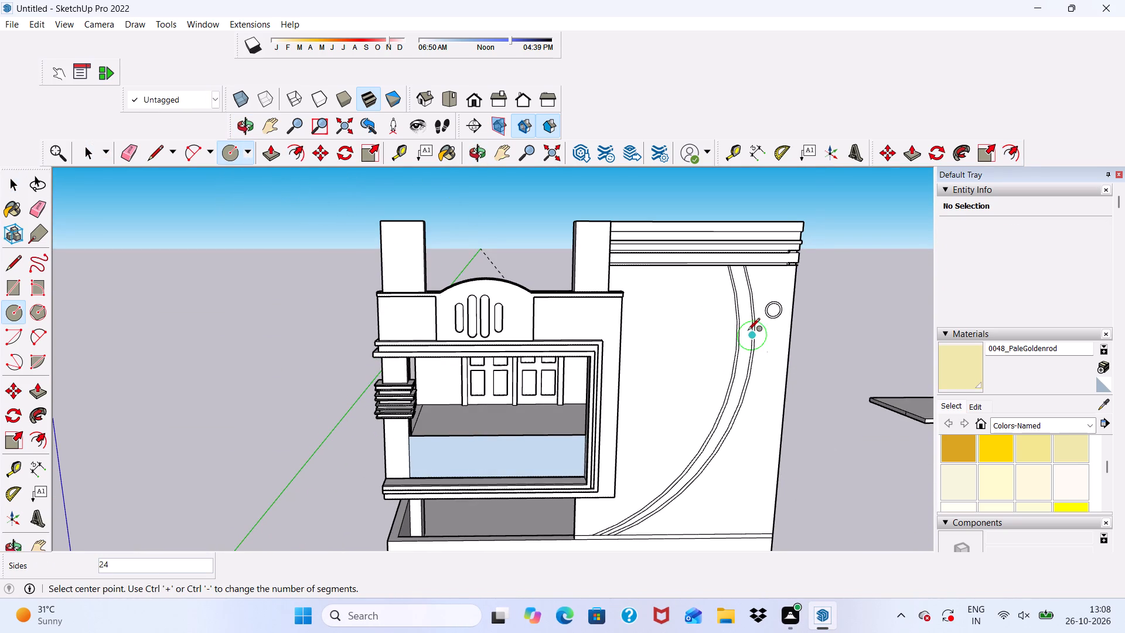
{"action": "scroll", "coordinate": [771, 377], "scroll_direction": "up", "scroll_amount": 8}
{"action": "left_click", "coordinate": [769, 380]}
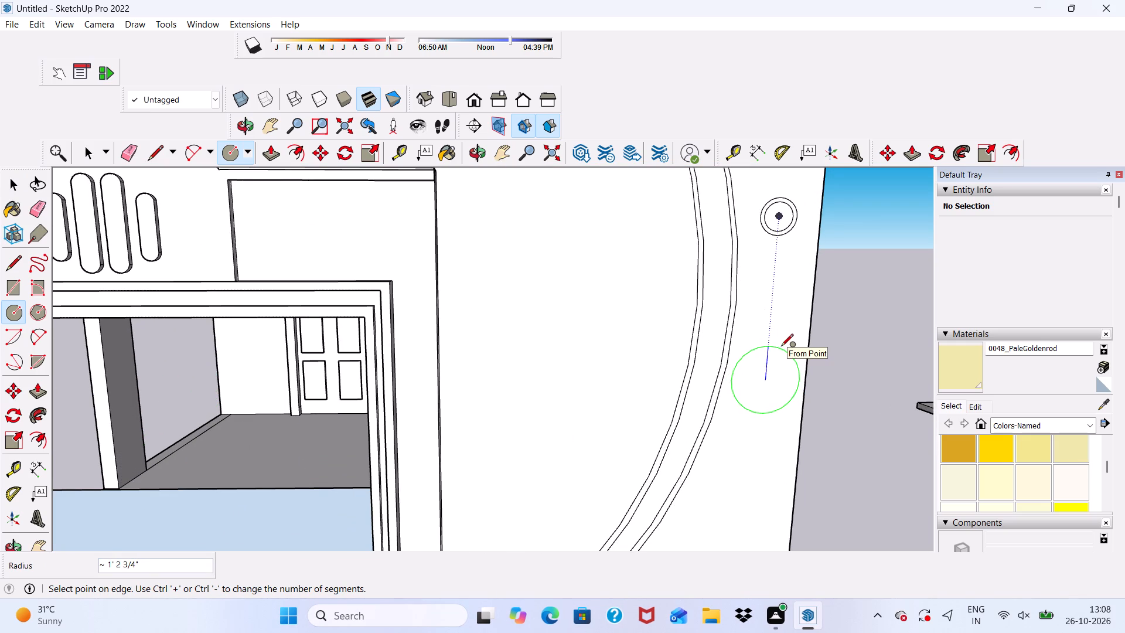
{"action": "left_click", "coordinate": [780, 350]}
{"action": "key", "text": "space"}
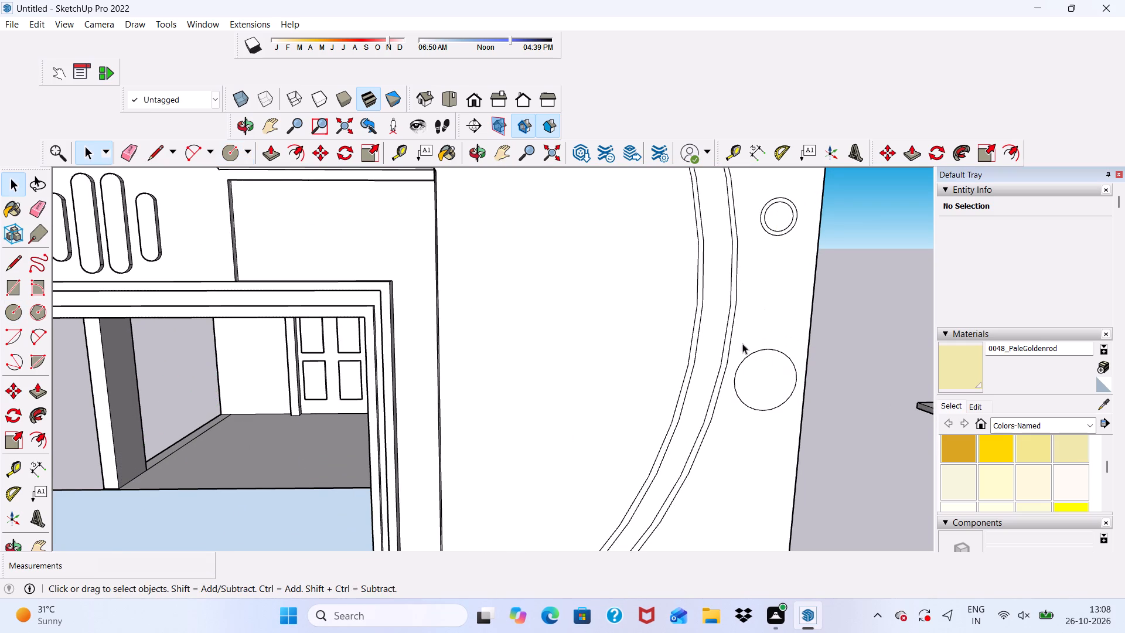
{"action": "left_click", "coordinate": [296, 145]}
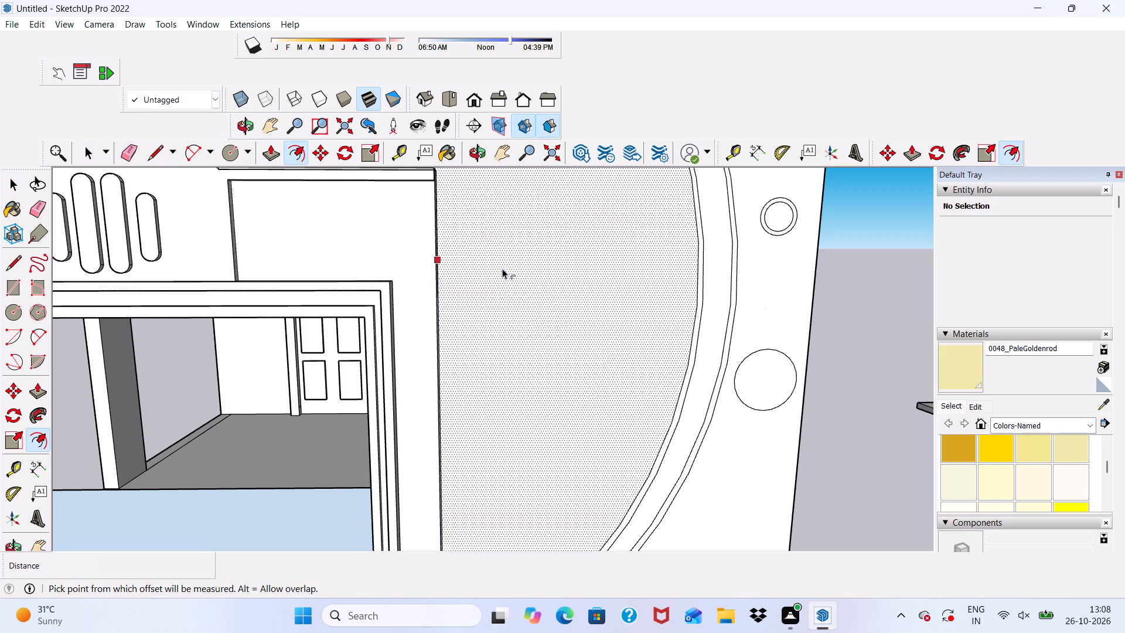
{"action": "left_click", "coordinate": [745, 385]}
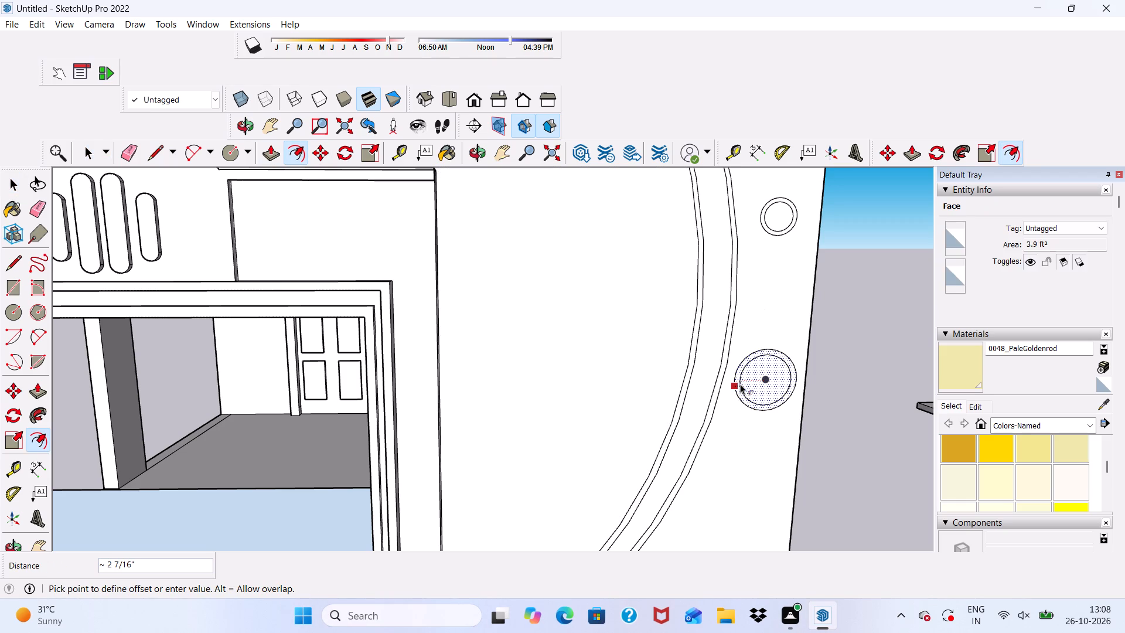
{"action": "left_click", "coordinate": [740, 384]}
{"action": "key", "text": "space"}
Draw a circle of about 1' 3 13/16" radius below the middle ring, between the curved band and the wall edge.
{"action": "scroll", "coordinate": [737, 401], "scroll_direction": "down", "scroll_amount": 4}
{"action": "scroll", "coordinate": [678, 390], "scroll_direction": "down", "scroll_amount": 11}
{"action": "middle_click_drag", "start_coordinate": [787, 502], "coordinate": [821, 386]}
{"action": "scroll", "coordinate": [803, 445], "scroll_direction": "up", "scroll_amount": 7}
{"action": "scroll", "coordinate": [727, 426], "scroll_direction": "down", "scroll_amount": 5}
{"action": "middle_click_drag", "start_coordinate": [730, 425], "coordinate": [673, 491]}
{"action": "scroll", "coordinate": [645, 433], "scroll_direction": "up", "scroll_amount": 2}
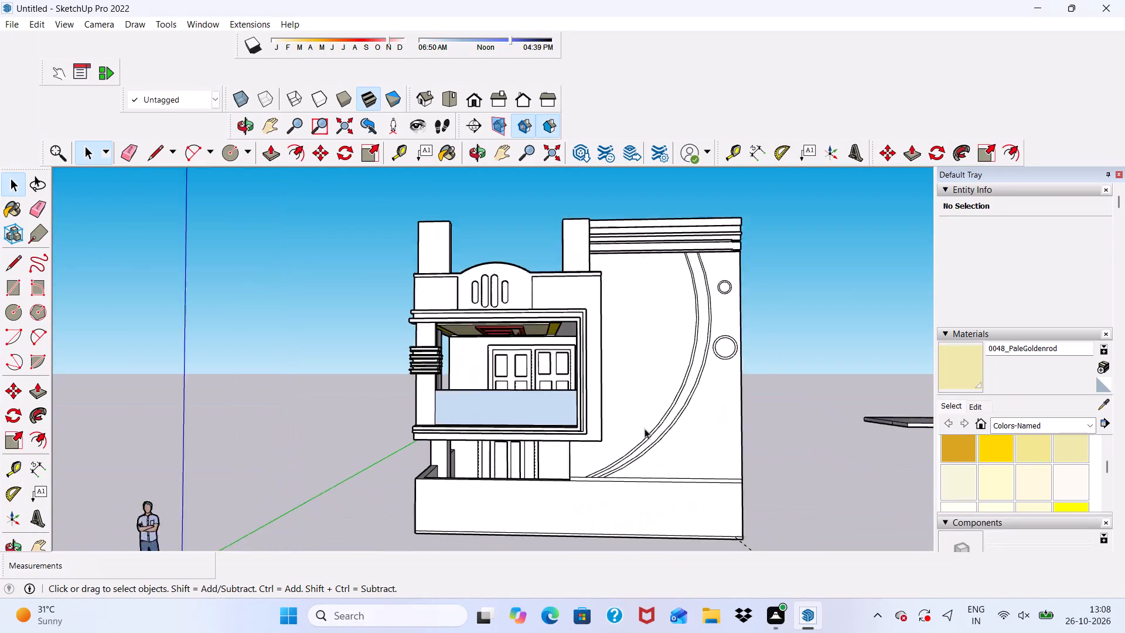
{"action": "scroll", "coordinate": [645, 428], "scroll_direction": "up", "scroll_amount": 4}
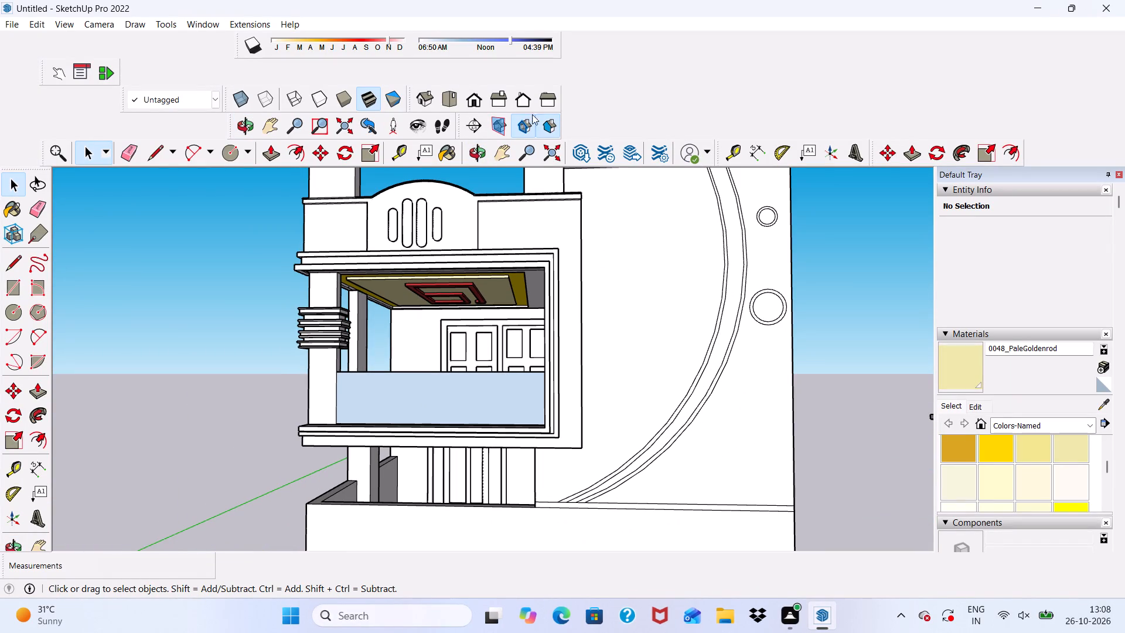
{"action": "left_click_drag", "start_coordinate": [234, 152], "coordinate": [238, 159]}
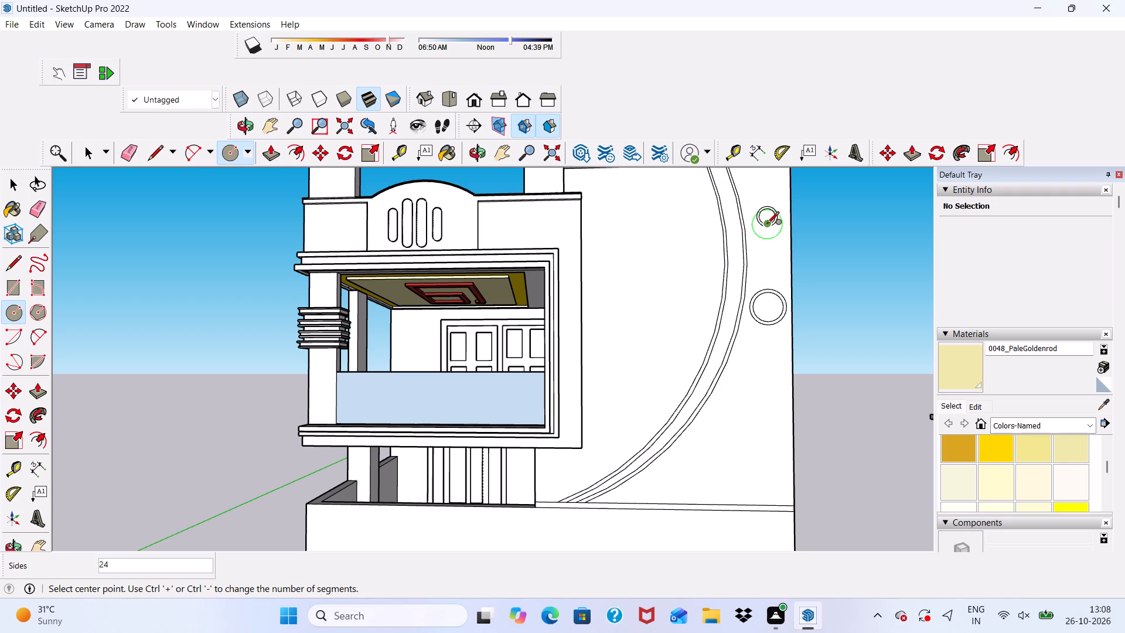
{"action": "left_click", "coordinate": [755, 409]}
{"action": "left_click", "coordinate": [759, 388]}
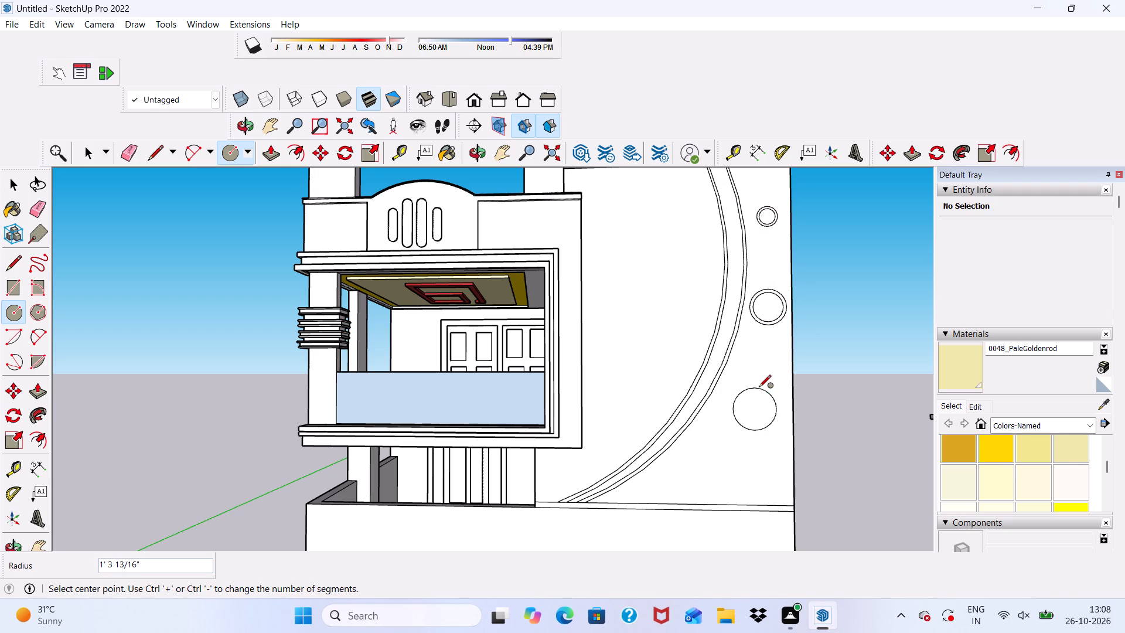
Offset the lowest circle inward about 2 1/4" to form the third ring.
{"action": "left_click", "coordinate": [298, 154]}
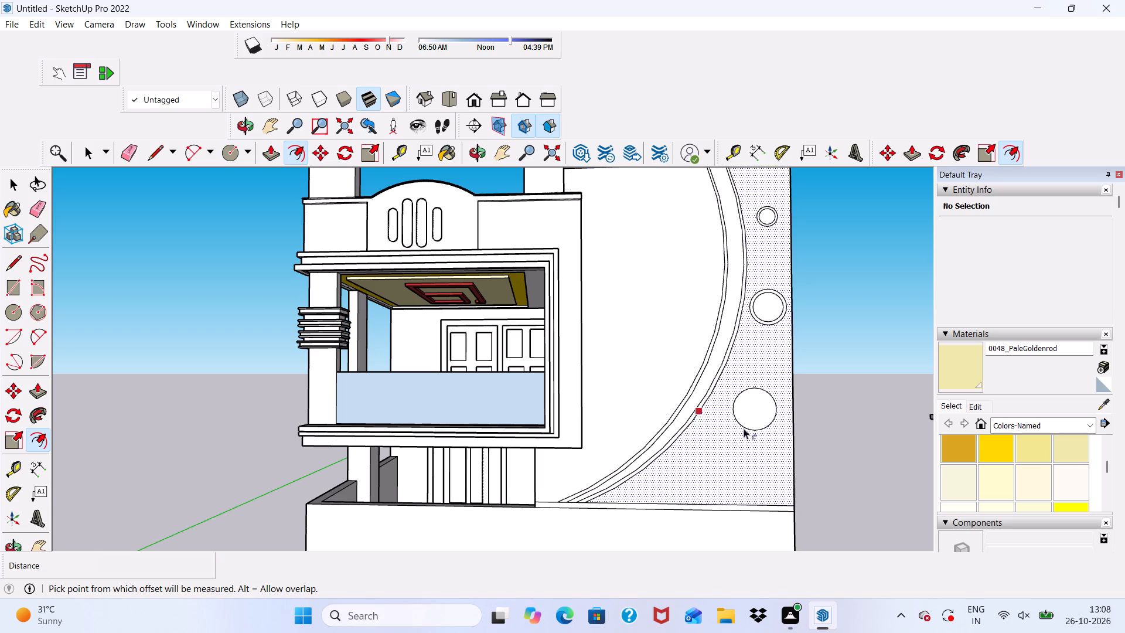
{"action": "left_click", "coordinate": [745, 409]}
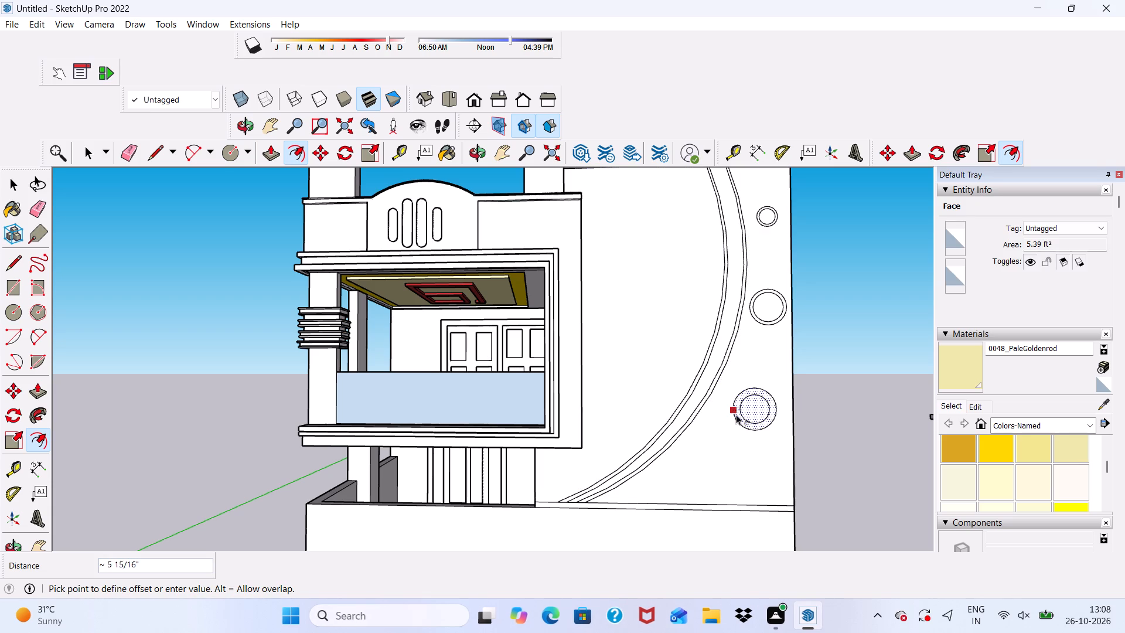
{"action": "scroll", "coordinate": [746, 414], "scroll_direction": "up", "scroll_amount": 7}
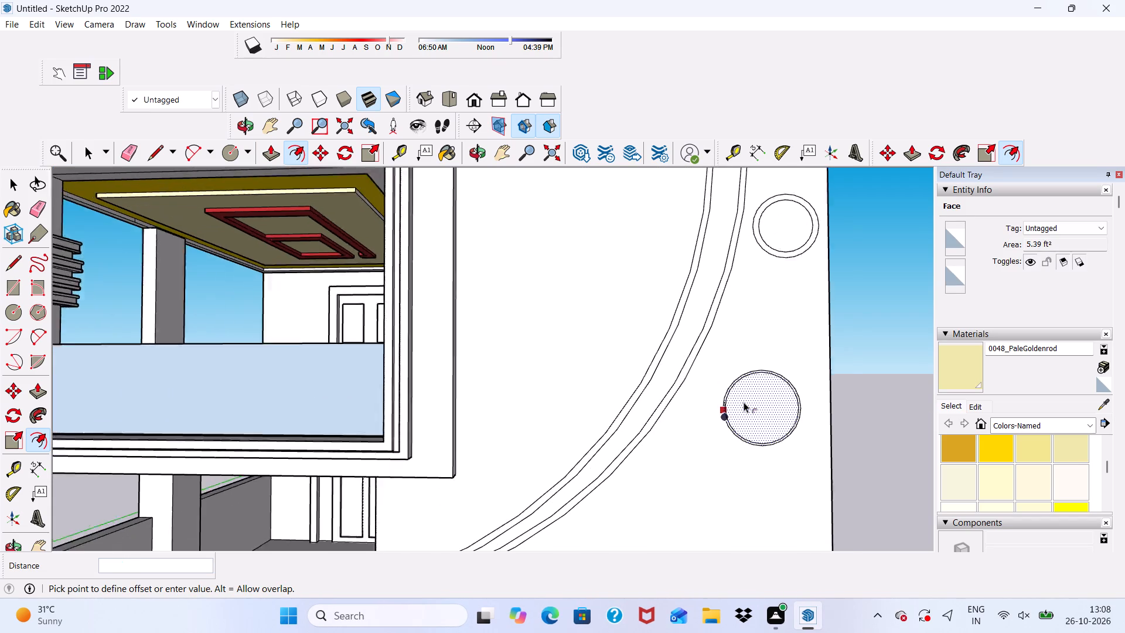
{"action": "scroll", "coordinate": [744, 402], "scroll_direction": "up", "scroll_amount": 5}
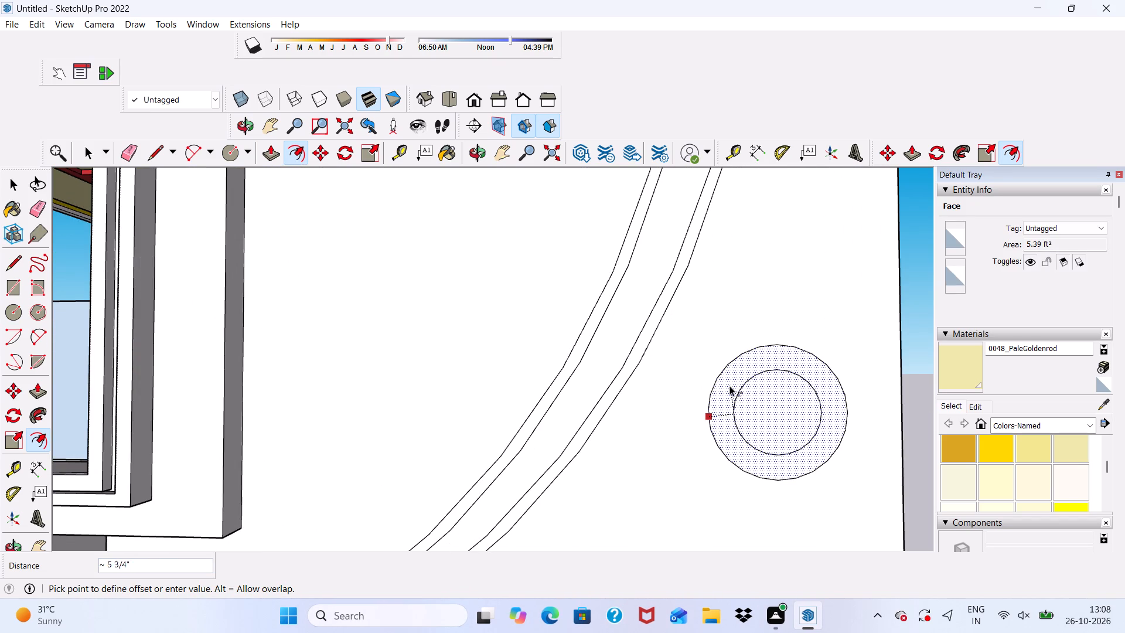
{"action": "left_click", "coordinate": [710, 353]}
{"action": "scroll", "coordinate": [700, 356], "scroll_direction": "down", "scroll_amount": 2}
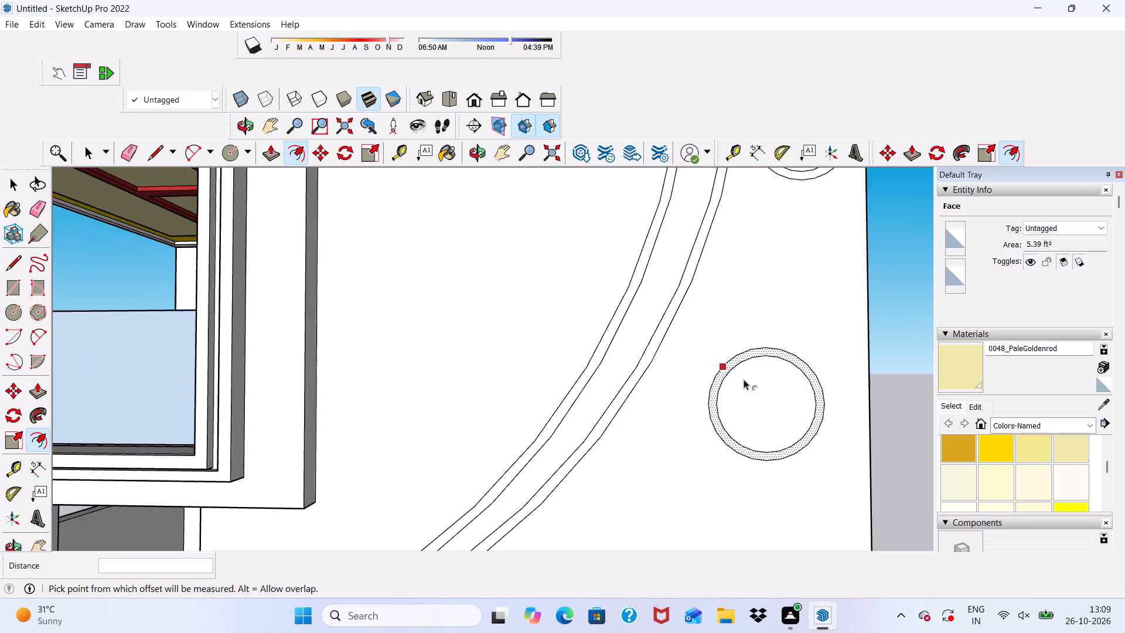
{"action": "scroll", "coordinate": [744, 379], "scroll_direction": "down", "scroll_amount": 2}
{"action": "key", "text": "space"}
Push/Pull the face of the small top ring out 2" from the wall.
{"action": "scroll", "coordinate": [773, 371], "scroll_direction": "down", "scroll_amount": 7}
{"action": "middle_click_drag", "start_coordinate": [696, 429], "coordinate": [723, 513]}
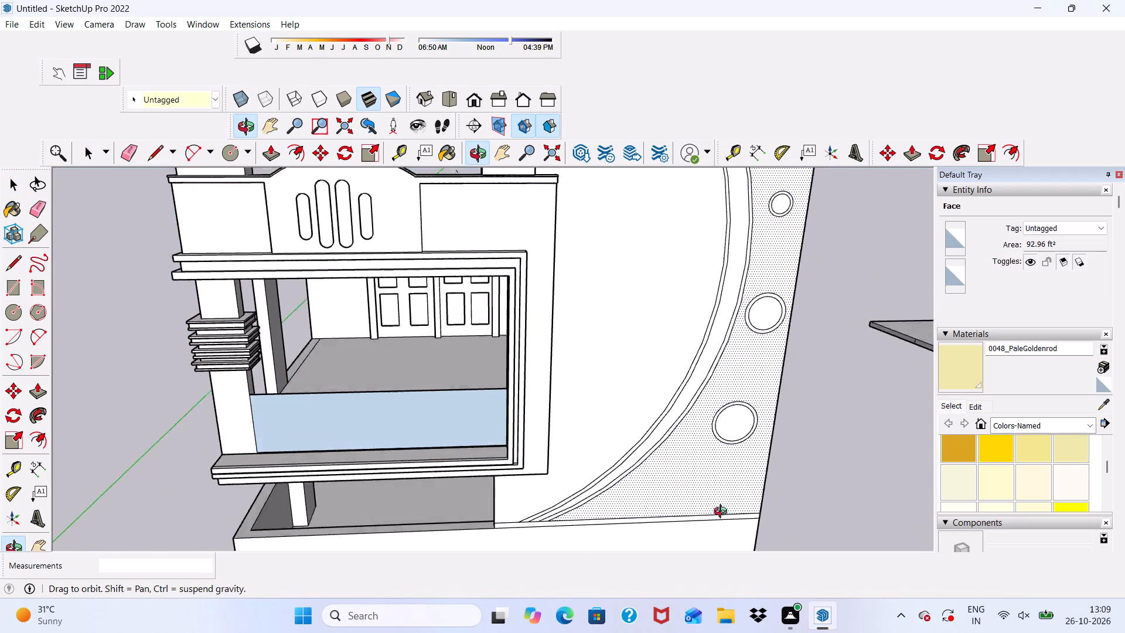
{"action": "middle_click_drag", "start_coordinate": [723, 513], "coordinate": [694, 513]}
{"action": "scroll", "coordinate": [724, 358], "scroll_direction": "down", "scroll_amount": 5}
{"action": "scroll", "coordinate": [744, 273], "scroll_direction": "up", "scroll_amount": 12}
{"action": "left_click", "coordinate": [856, 316]}
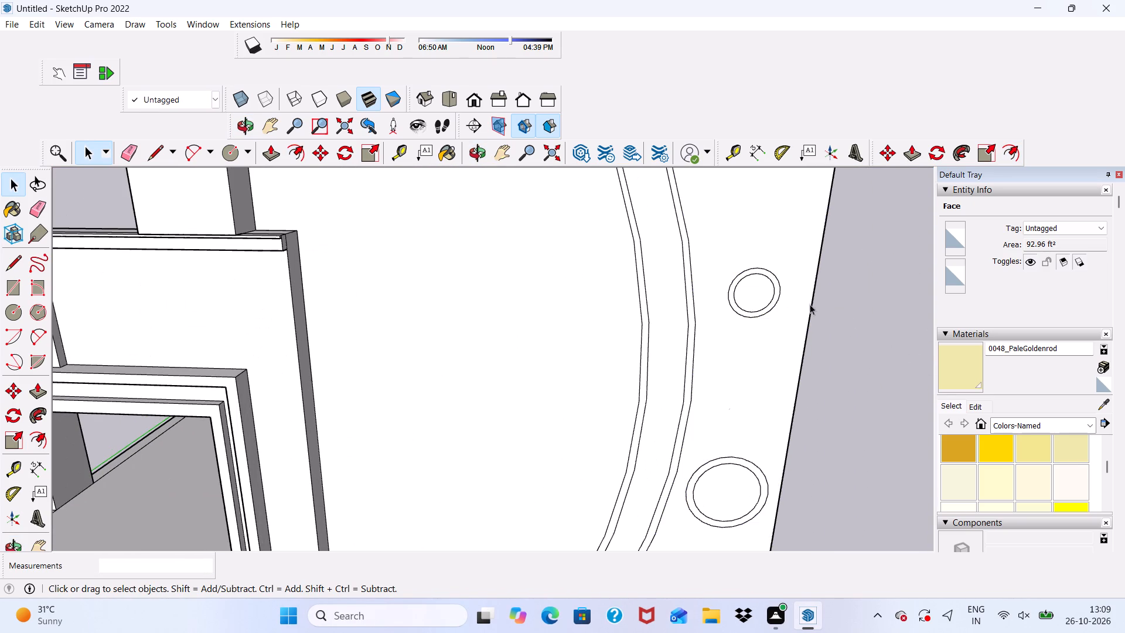
{"action": "scroll", "coordinate": [752, 278], "scroll_direction": "up", "scroll_amount": 14}
{"action": "left_click", "coordinate": [755, 257]}
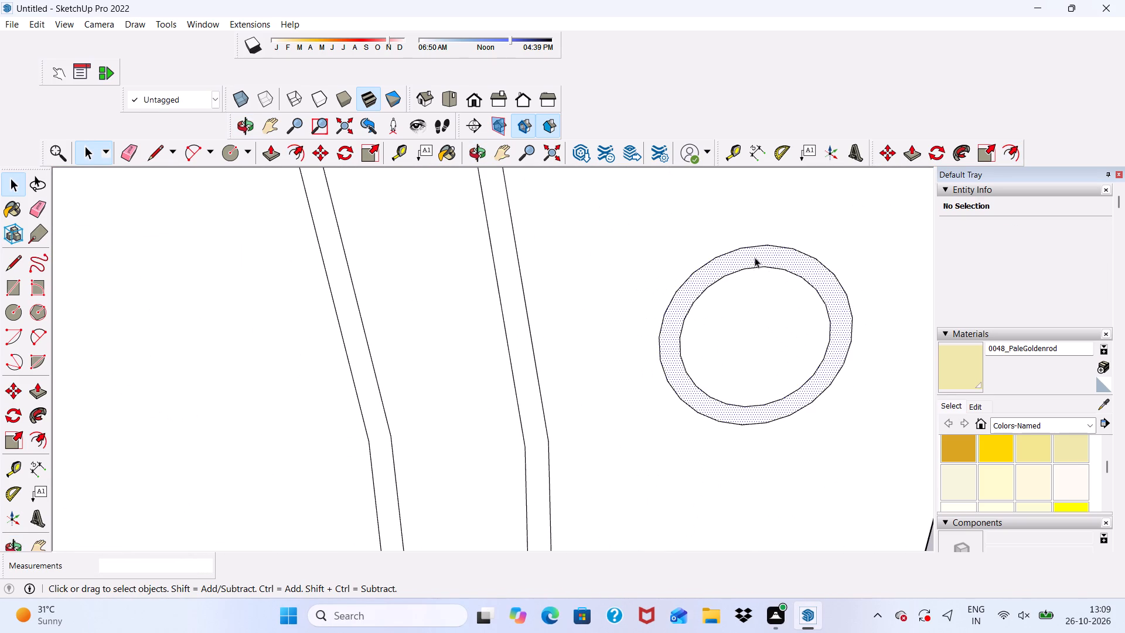
{"action": "left_click", "coordinate": [271, 154]}
{"action": "scroll", "coordinate": [634, 299], "scroll_direction": "up", "scroll_amount": 1}
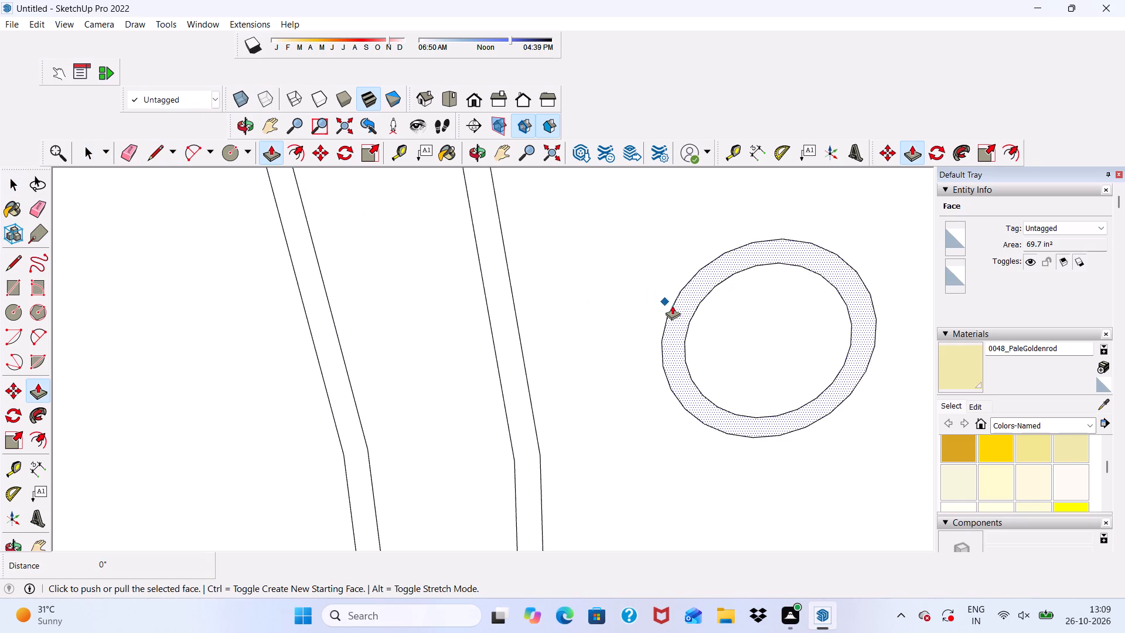
{"action": "scroll", "coordinate": [673, 305], "scroll_direction": "up", "scroll_amount": 3}
{"action": "left_click", "coordinate": [684, 312]}
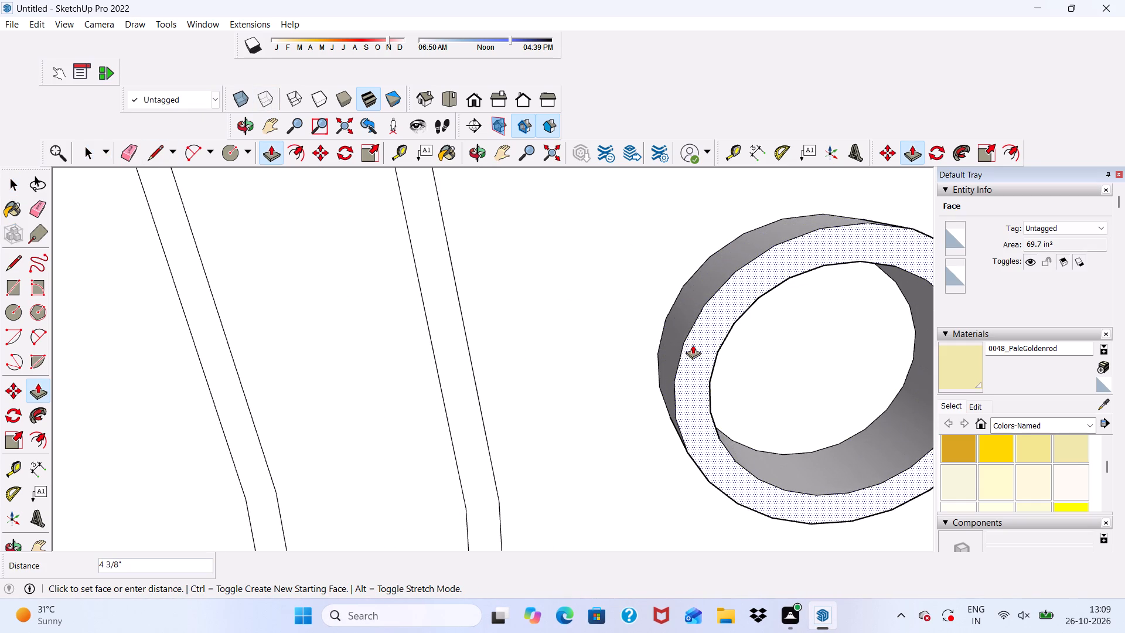
{"action": "key", "text": "2"}
{"action": "key", "text": "shift+quotedbl"}
{"action": "key", "text": "Return"}
{"action": "scroll", "coordinate": [679, 348], "scroll_direction": "up", "scroll_amount": 1}
{"action": "scroll", "coordinate": [799, 34], "scroll_direction": "down", "scroll_amount": 7}
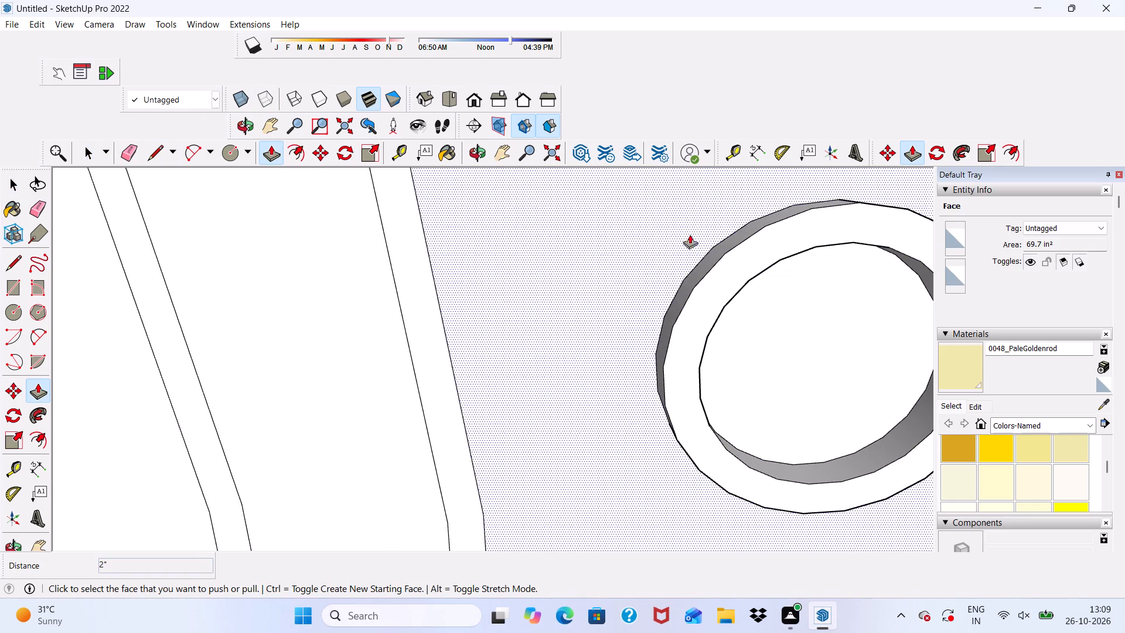
Push/Pull the face of the middle ring out 2" from the wall.
{"action": "scroll", "coordinate": [480, 409], "scroll_direction": "down", "scroll_amount": 6}
{"action": "scroll", "coordinate": [608, 310], "scroll_direction": "down", "scroll_amount": 11}
{"action": "middle_click_drag", "start_coordinate": [626, 370], "coordinate": [498, 266]}
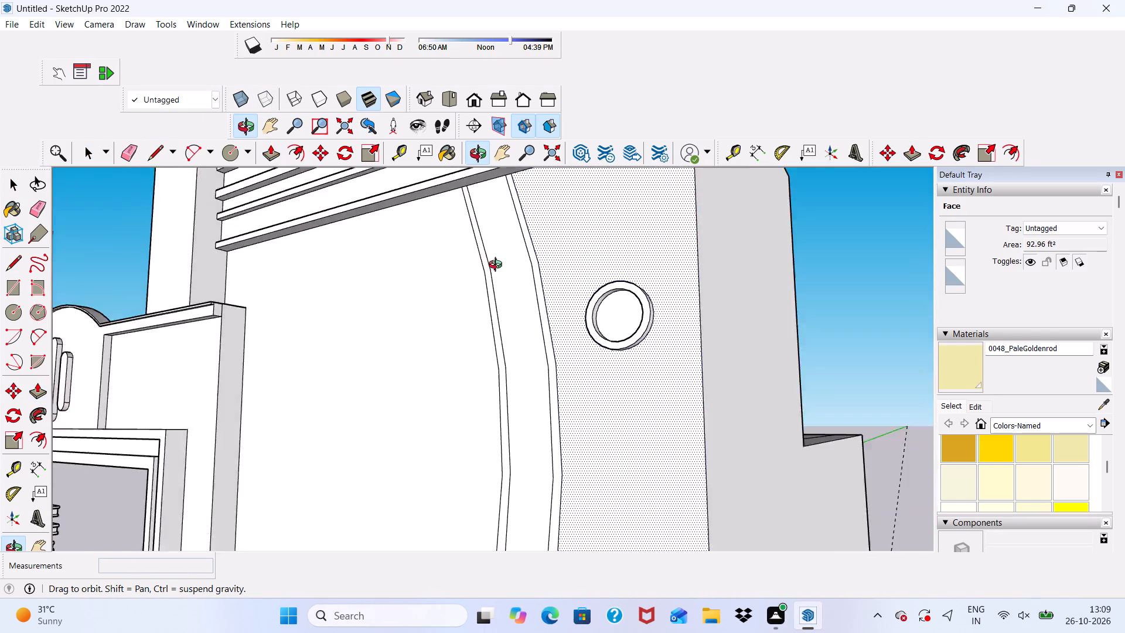
{"action": "middle_click_drag", "start_coordinate": [498, 266], "coordinate": [669, 350]}
{"action": "scroll", "coordinate": [590, 406], "scroll_direction": "down", "scroll_amount": 5}
{"action": "scroll", "coordinate": [550, 526], "scroll_direction": "up", "scroll_amount": 4}
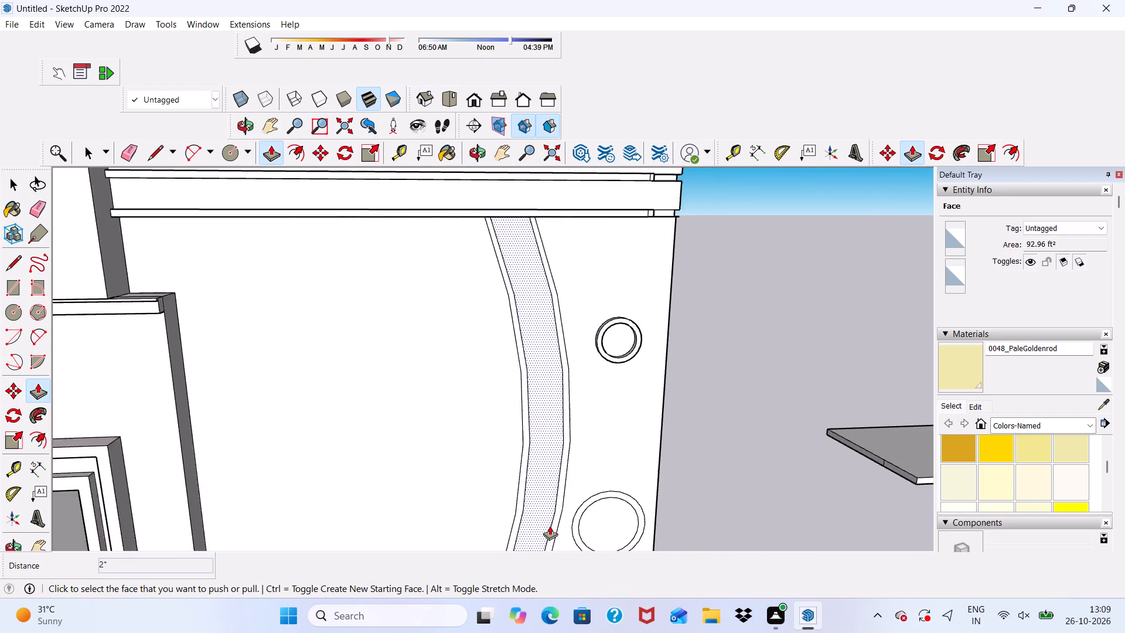
{"action": "scroll", "coordinate": [550, 526], "scroll_direction": "up", "scroll_amount": 3}
{"action": "scroll", "coordinate": [636, 505], "scroll_direction": "up", "scroll_amount": 9}
{"action": "left_click", "coordinate": [610, 467]}
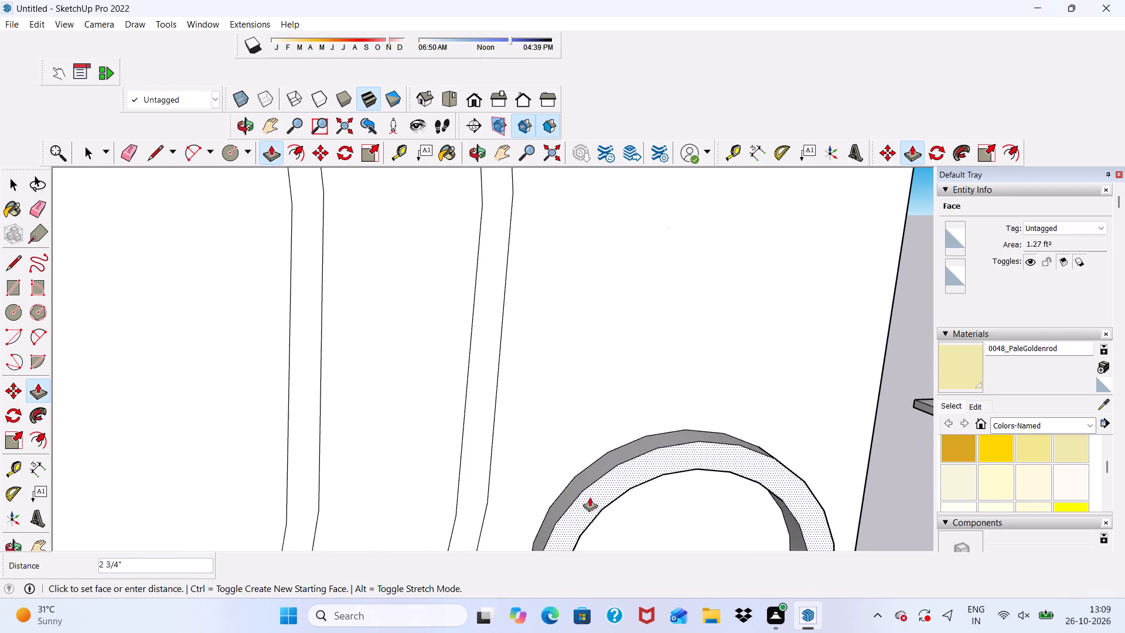
{"action": "key", "text": "2"}
{"action": "key", "text": "shift+quotedbl"}
{"action": "key", "text": "Return"}
{"action": "scroll", "coordinate": [649, 413], "scroll_direction": "down", "scroll_amount": 3}
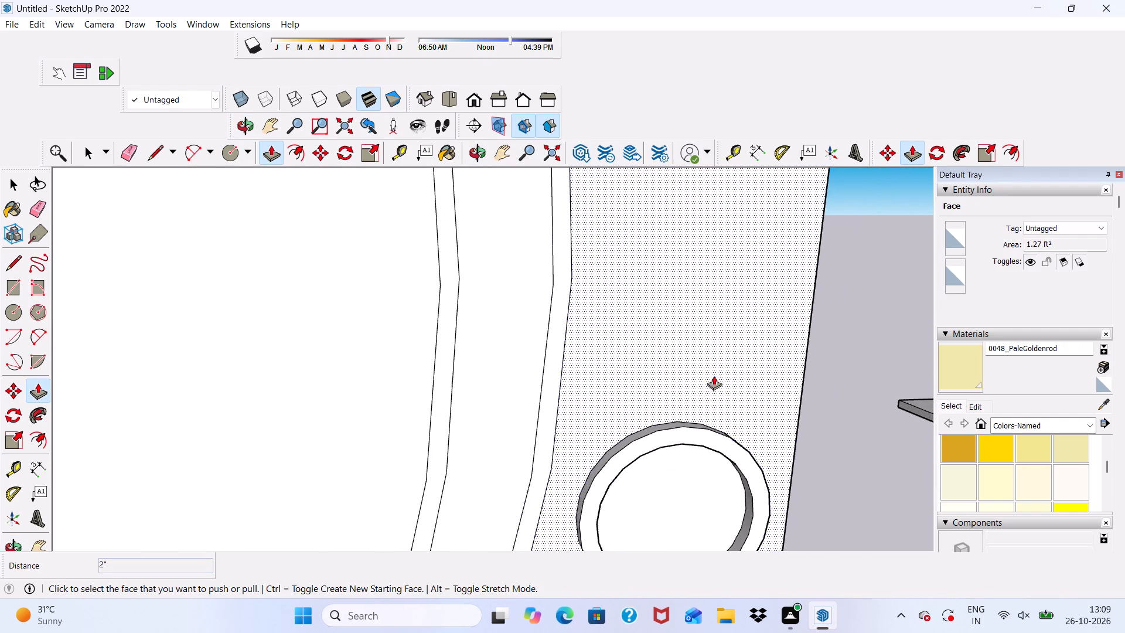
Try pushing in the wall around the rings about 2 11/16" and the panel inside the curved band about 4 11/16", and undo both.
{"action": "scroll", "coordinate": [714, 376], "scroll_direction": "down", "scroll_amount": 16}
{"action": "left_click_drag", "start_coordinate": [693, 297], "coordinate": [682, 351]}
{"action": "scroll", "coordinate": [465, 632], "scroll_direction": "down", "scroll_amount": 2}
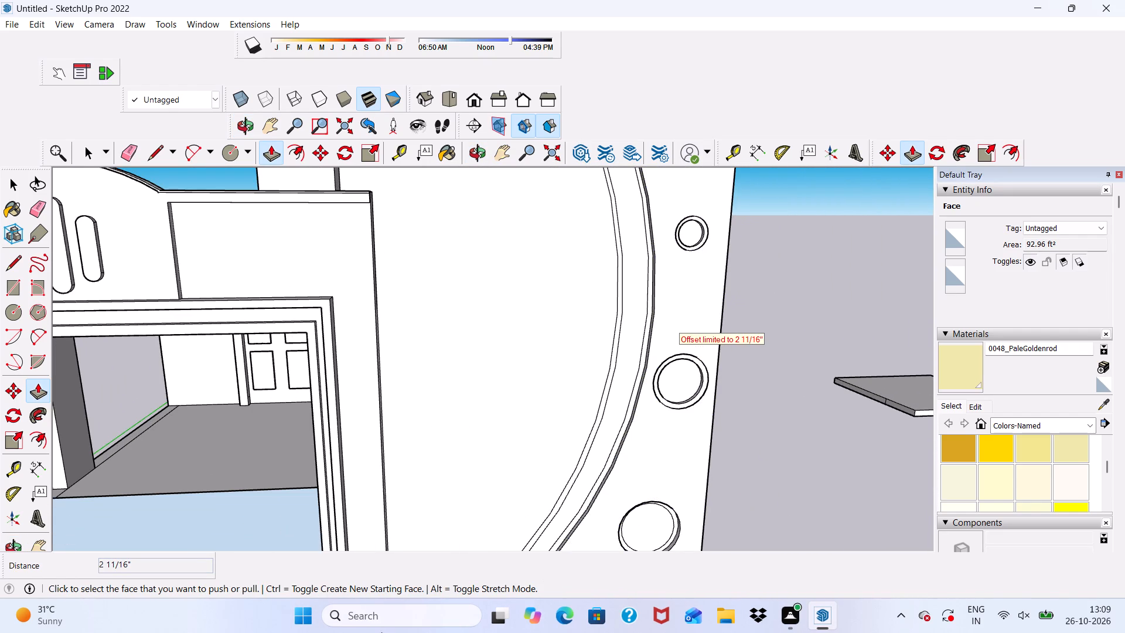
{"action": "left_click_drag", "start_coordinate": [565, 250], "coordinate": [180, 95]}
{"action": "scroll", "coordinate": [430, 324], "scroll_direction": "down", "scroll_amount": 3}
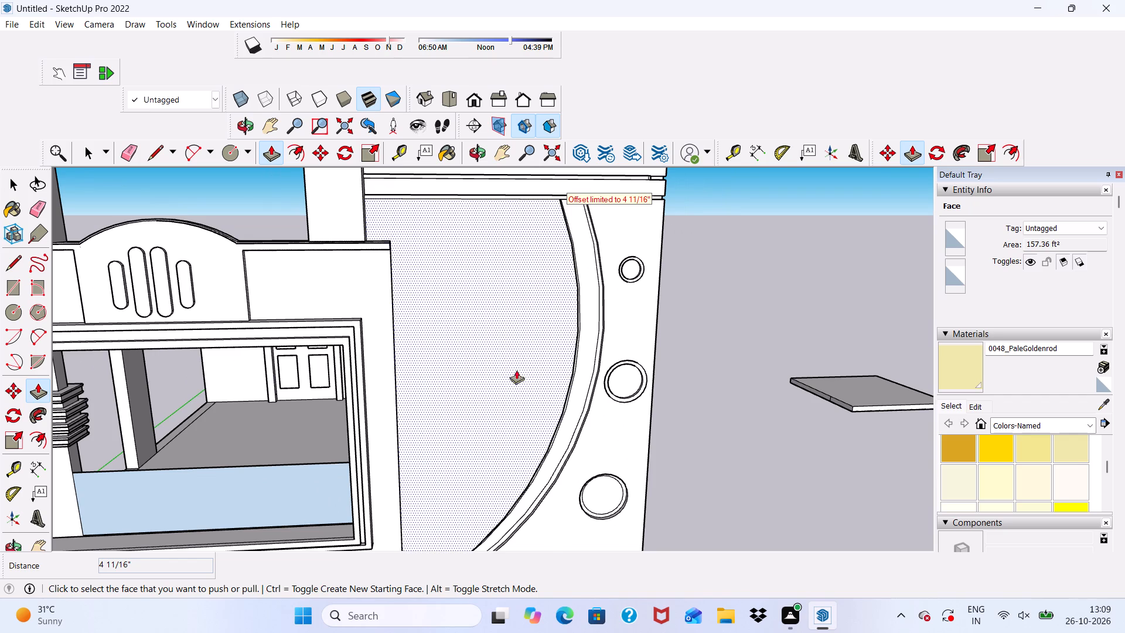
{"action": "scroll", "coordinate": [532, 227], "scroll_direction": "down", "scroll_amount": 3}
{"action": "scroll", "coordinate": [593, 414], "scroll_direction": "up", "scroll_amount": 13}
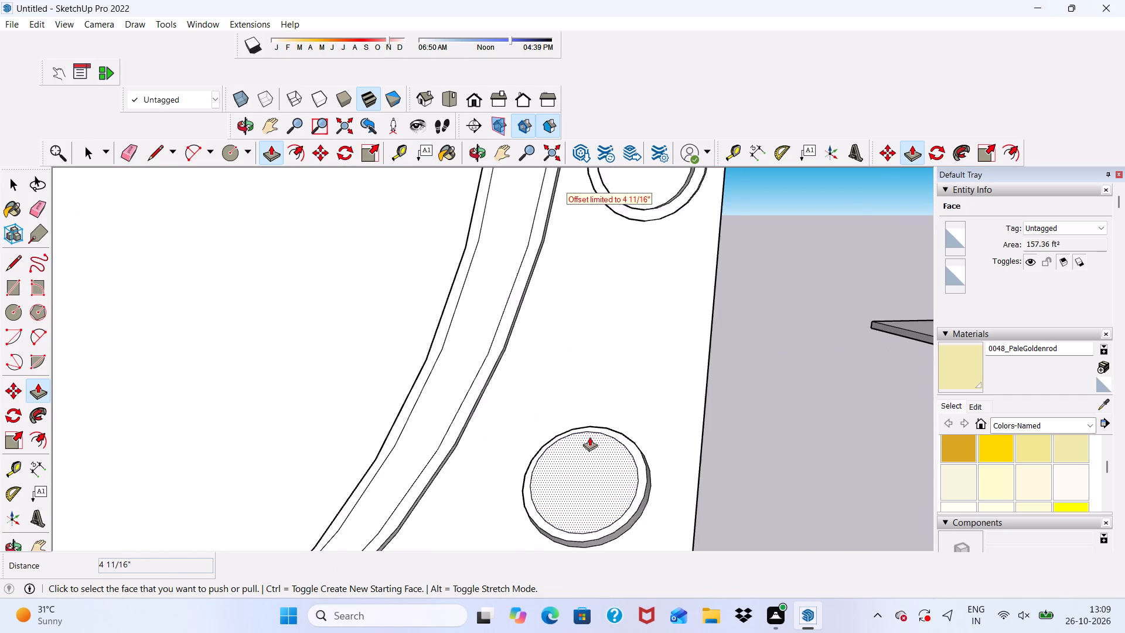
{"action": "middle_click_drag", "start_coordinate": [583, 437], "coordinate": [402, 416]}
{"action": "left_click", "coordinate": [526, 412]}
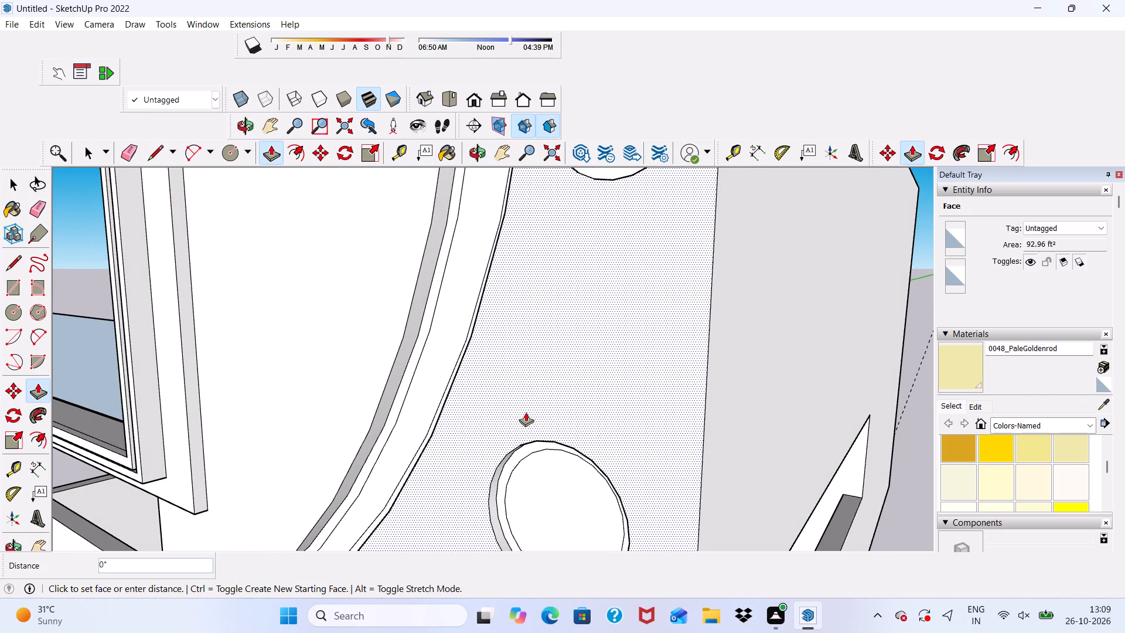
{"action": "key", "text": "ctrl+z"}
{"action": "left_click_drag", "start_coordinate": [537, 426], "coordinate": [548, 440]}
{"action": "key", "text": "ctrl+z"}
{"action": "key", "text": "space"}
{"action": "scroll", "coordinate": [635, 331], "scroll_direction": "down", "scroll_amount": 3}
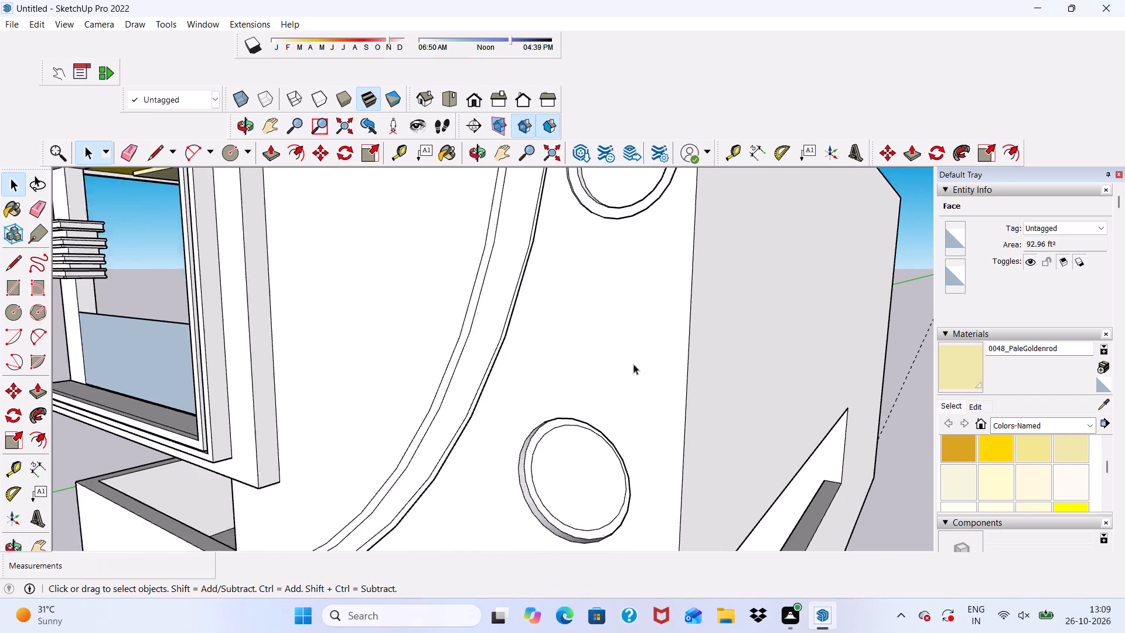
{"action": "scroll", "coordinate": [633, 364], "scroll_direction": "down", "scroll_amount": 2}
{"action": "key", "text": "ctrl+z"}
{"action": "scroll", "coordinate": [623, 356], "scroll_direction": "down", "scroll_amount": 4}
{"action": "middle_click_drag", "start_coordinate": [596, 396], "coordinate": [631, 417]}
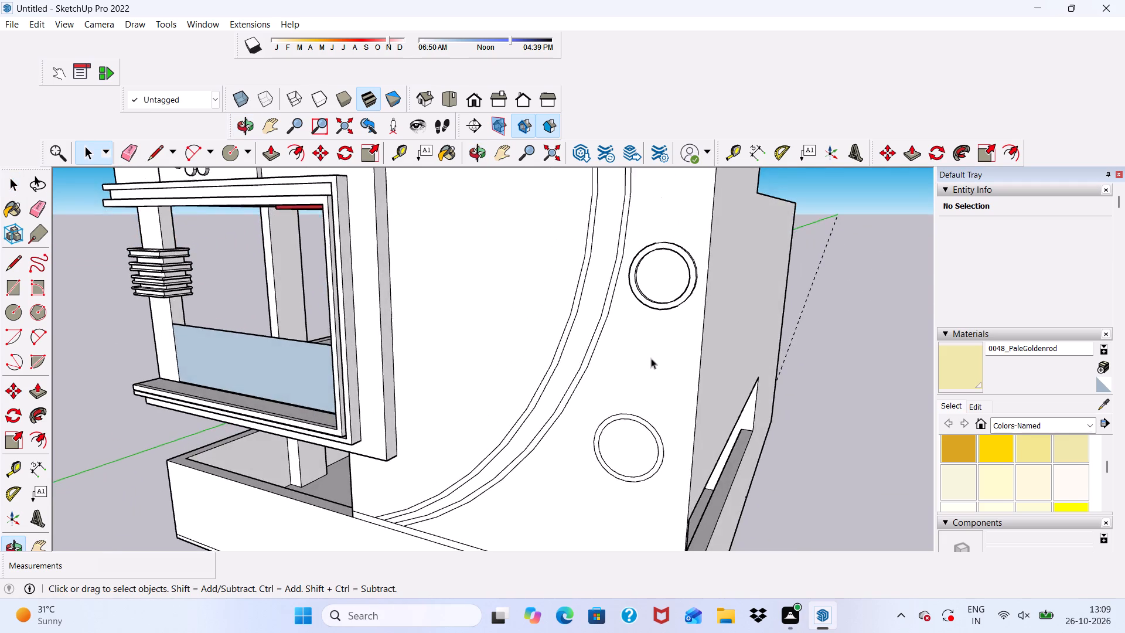
Push/Pull the face of the lowest ring out 3" from the wall.
{"action": "scroll", "coordinate": [589, 331], "scroll_direction": "down", "scroll_amount": 5}
{"action": "scroll", "coordinate": [658, 251], "scroll_direction": "up", "scroll_amount": 6}
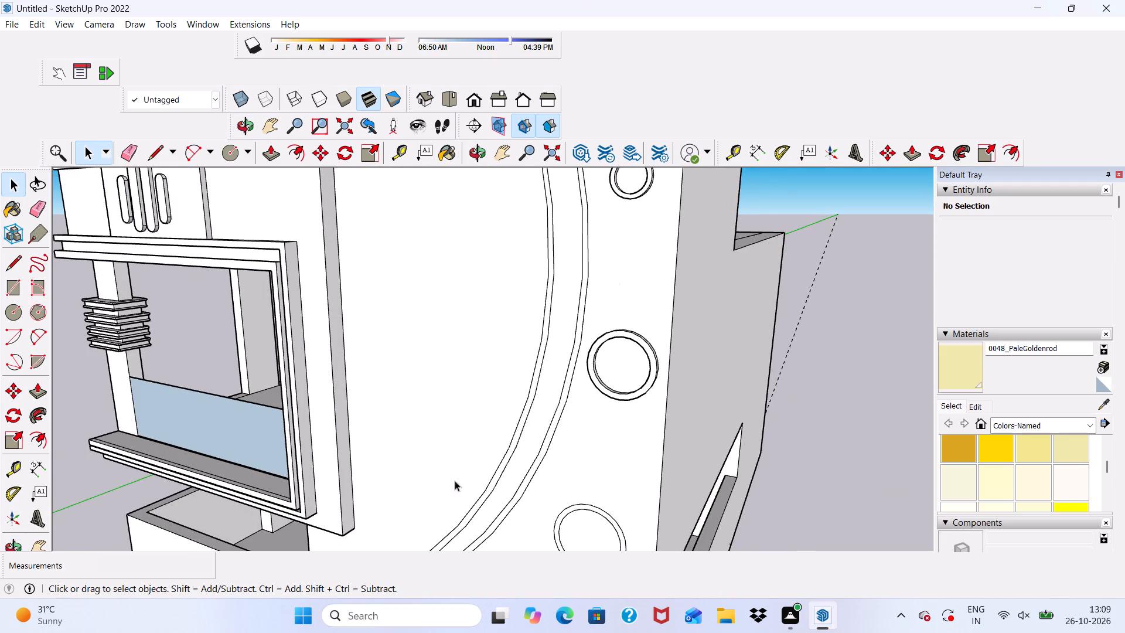
{"action": "left_click", "coordinate": [262, 153]}
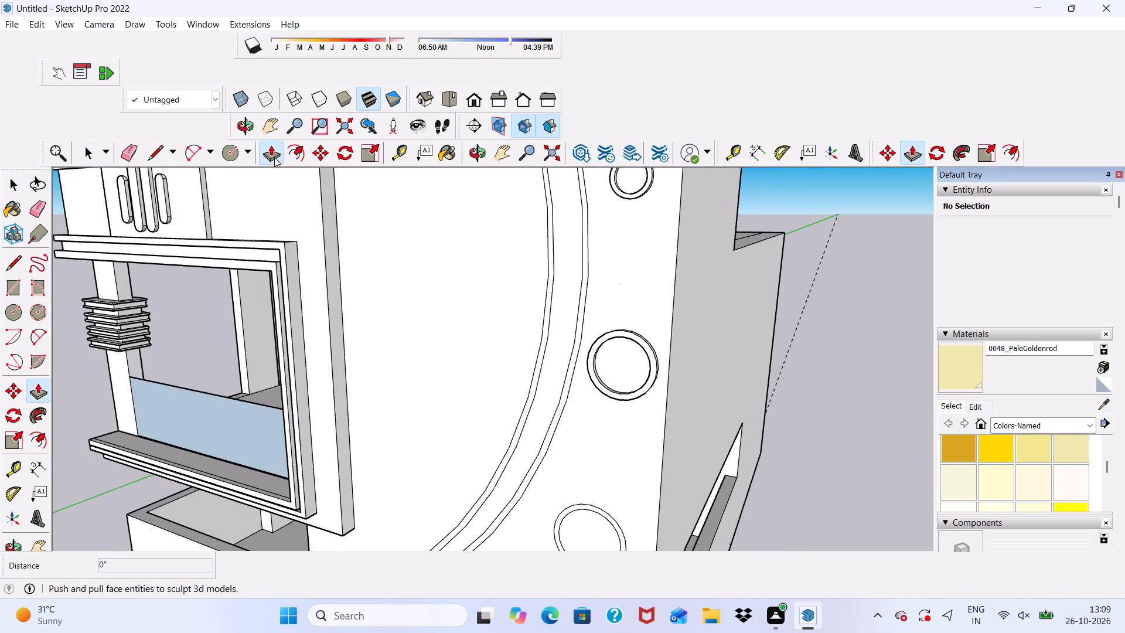
{"action": "scroll", "coordinate": [349, 201], "scroll_direction": "down", "scroll_amount": 4}
{"action": "scroll", "coordinate": [515, 451], "scroll_direction": "up", "scroll_amount": 5}
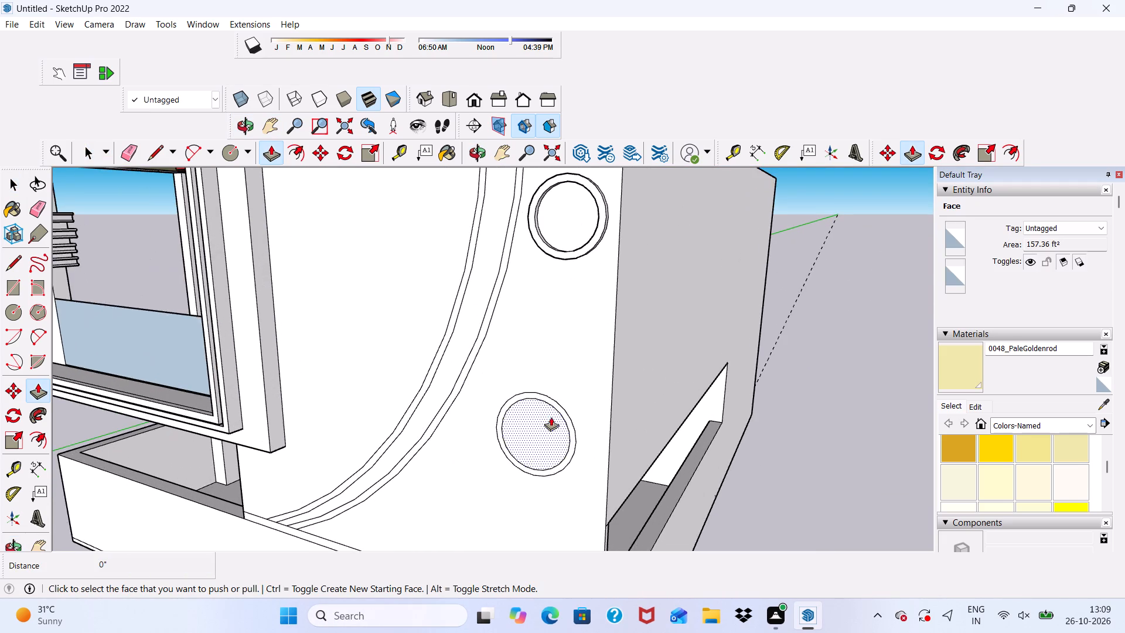
{"action": "scroll", "coordinate": [553, 411], "scroll_direction": "up", "scroll_amount": 11}
{"action": "left_click", "coordinate": [564, 405]}
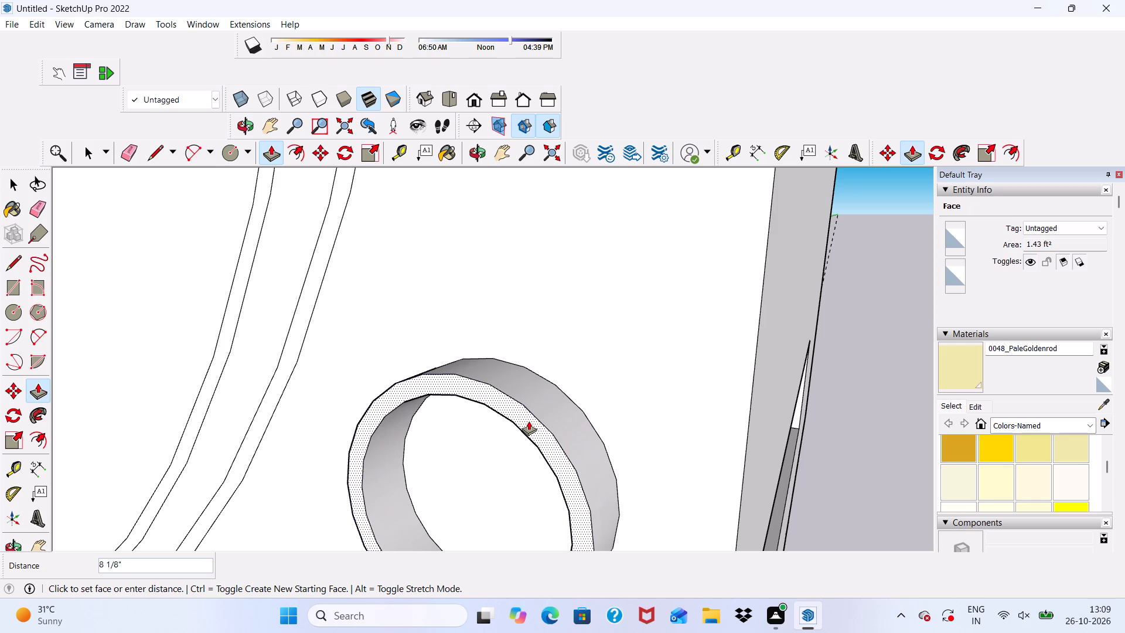
{"action": "type", "text": "3\""}
{"action": "key", "text": "Return"}
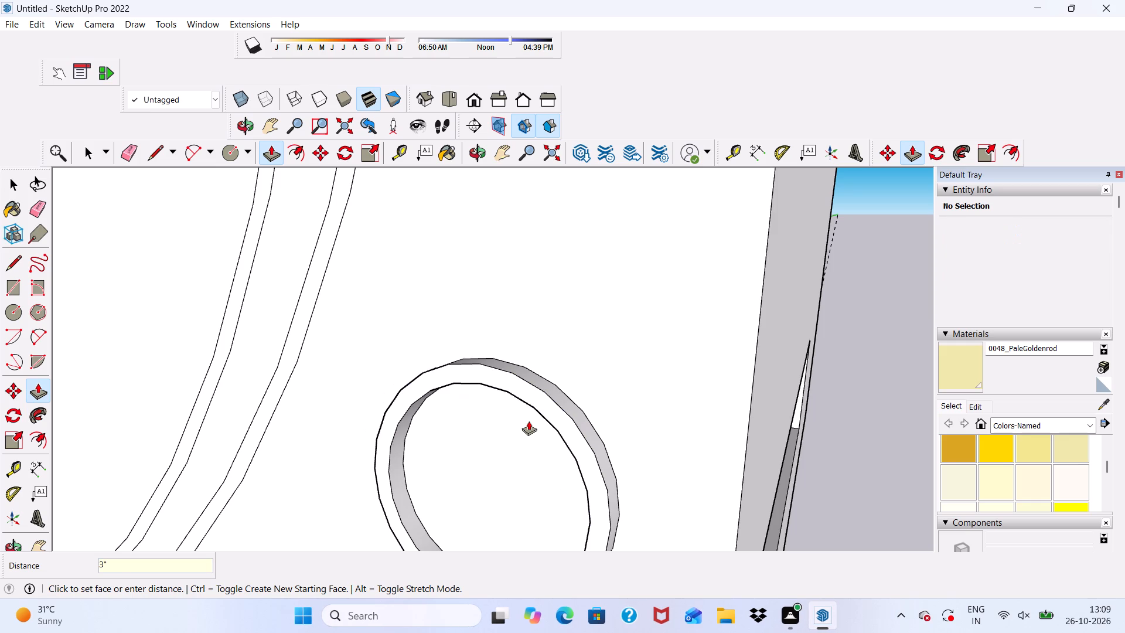
{"action": "scroll", "coordinate": [529, 421], "scroll_direction": "down", "scroll_amount": 6}
{"action": "scroll", "coordinate": [504, 351], "scroll_direction": "down", "scroll_amount": 10}
{"action": "scroll", "coordinate": [540, 230], "scroll_direction": "up", "scroll_amount": 1}
{"action": "middle_click_drag", "start_coordinate": [541, 229], "coordinate": [541, 227]}
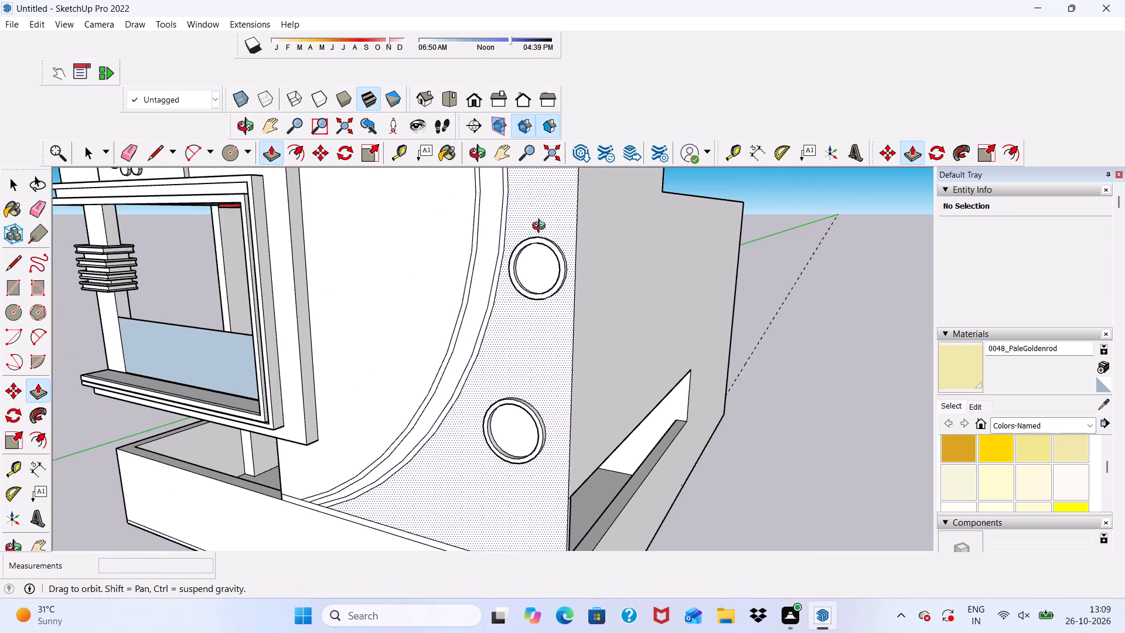
{"action": "middle_click_drag", "start_coordinate": [541, 227], "coordinate": [658, 272]}
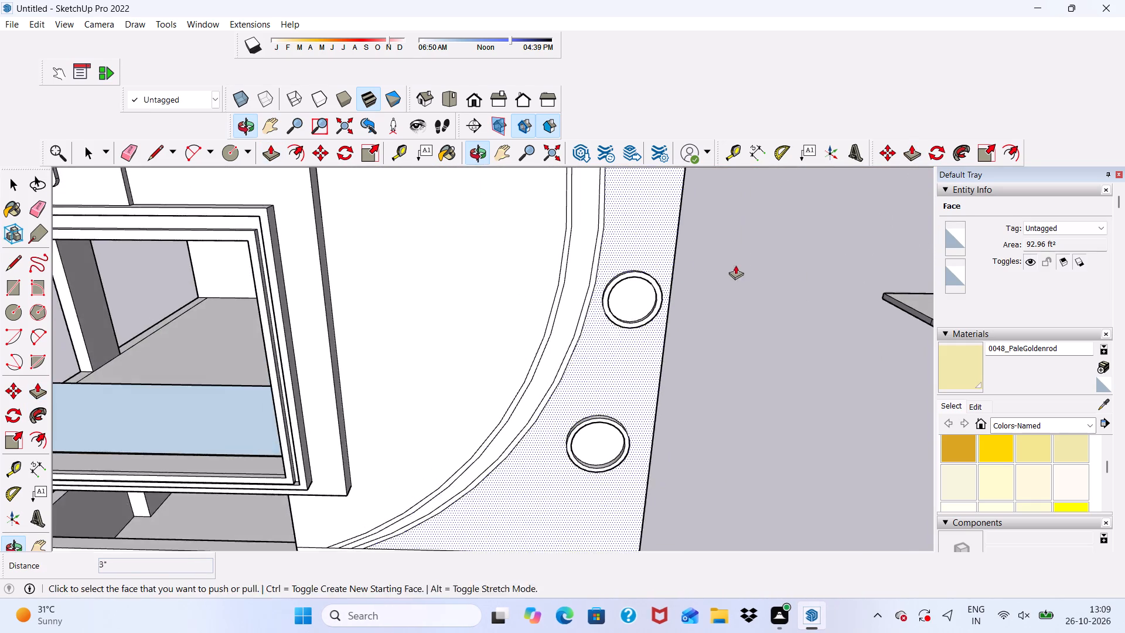
{"action": "key", "text": "space"}
Push/Pull the outer border strip of the curved band out 3" from the wall.
{"action": "scroll", "coordinate": [744, 288], "scroll_direction": "down", "scroll_amount": 3}
{"action": "scroll", "coordinate": [691, 385], "scroll_direction": "down", "scroll_amount": 3}
{"action": "middle_click_drag", "start_coordinate": [594, 444], "coordinate": [598, 267]}
{"action": "scroll", "coordinate": [598, 267], "scroll_direction": "up", "scroll_amount": 4}
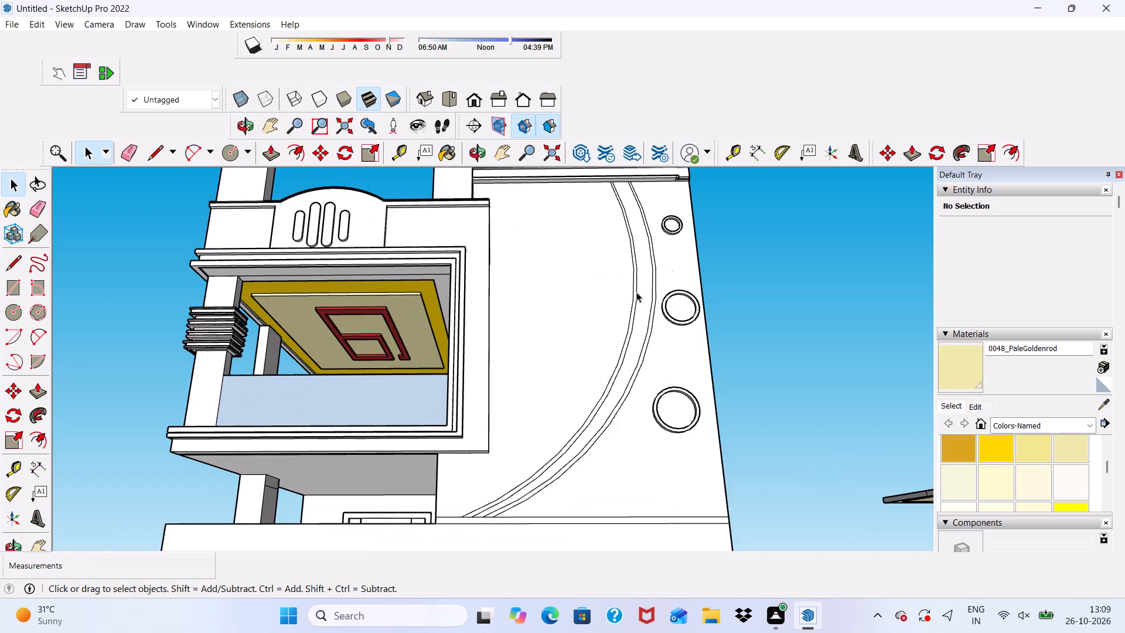
{"action": "scroll", "coordinate": [642, 296], "scroll_direction": "down", "scroll_amount": 1}
{"action": "scroll", "coordinate": [681, 336], "scroll_direction": "up", "scroll_amount": 16}
{"action": "left_click", "coordinate": [651, 330]}
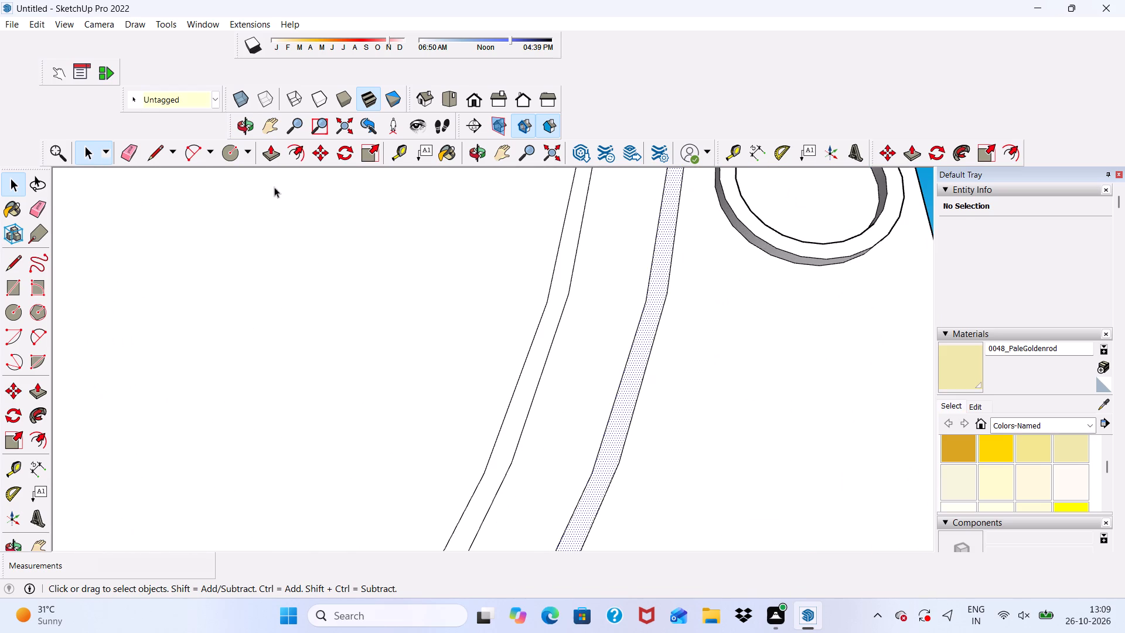
{"action": "left_click", "coordinate": [270, 149]}
{"action": "left_click", "coordinate": [640, 370]}
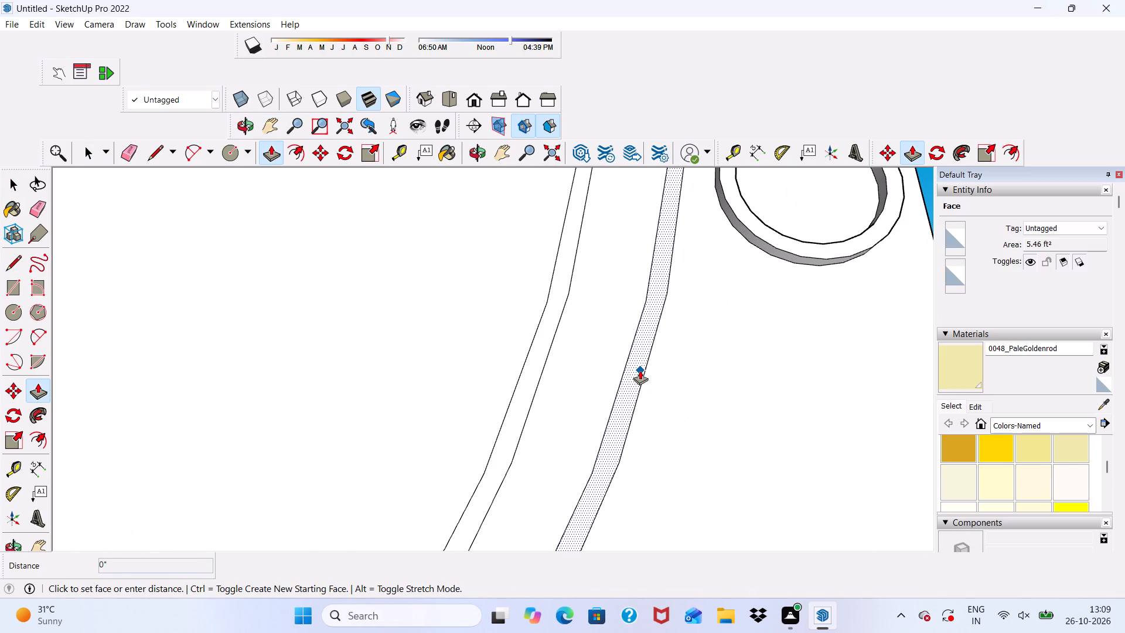
{"action": "key", "text": "3"}
{"action": "key", "text": "shift+quotedbl"}
{"action": "key", "text": "Return"}
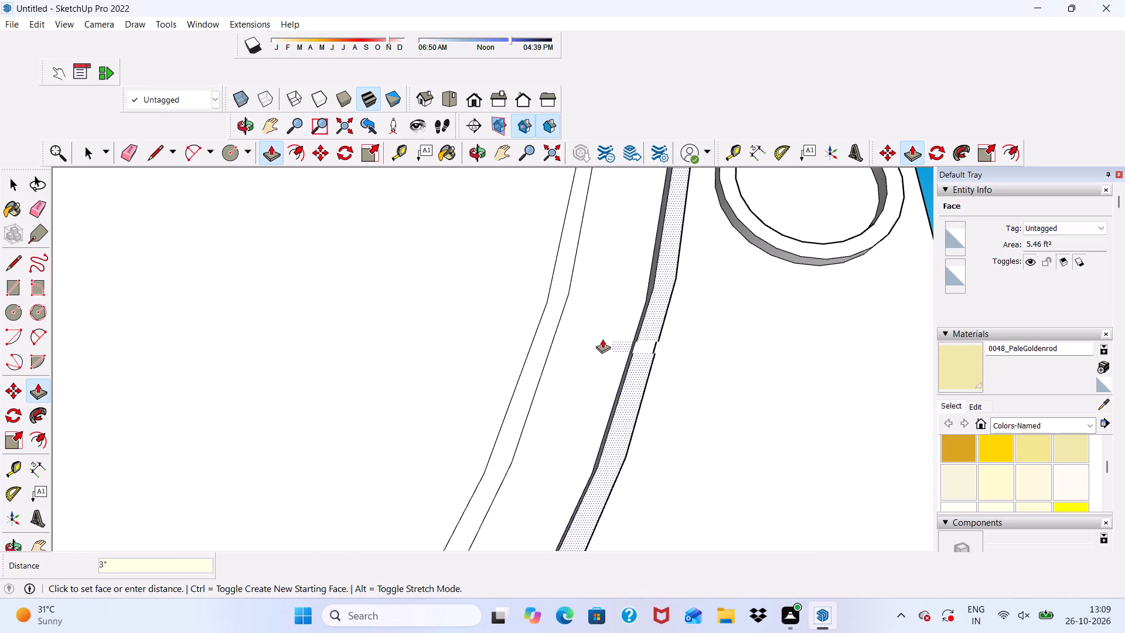
Push/Pull the inner border strip of the curved band out 3" from the wall.
{"action": "scroll", "coordinate": [535, 327], "scroll_direction": "up", "scroll_amount": 4}
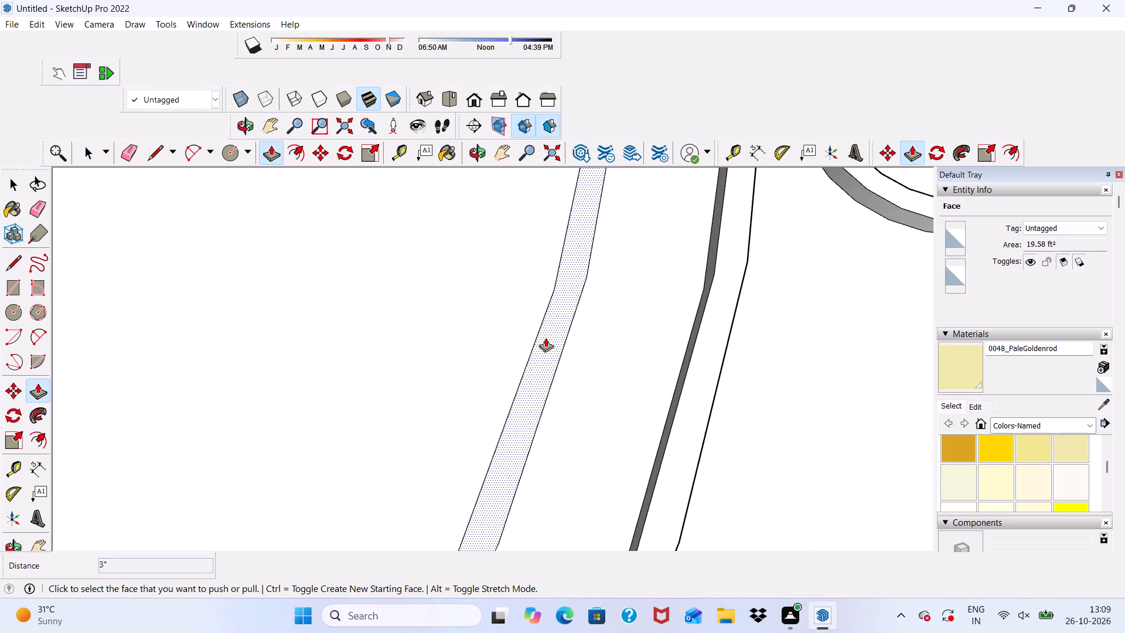
{"action": "left_click", "coordinate": [546, 338]}
{"action": "key", "text": "3"}
{"action": "key", "text": "shift+quotedbl"}
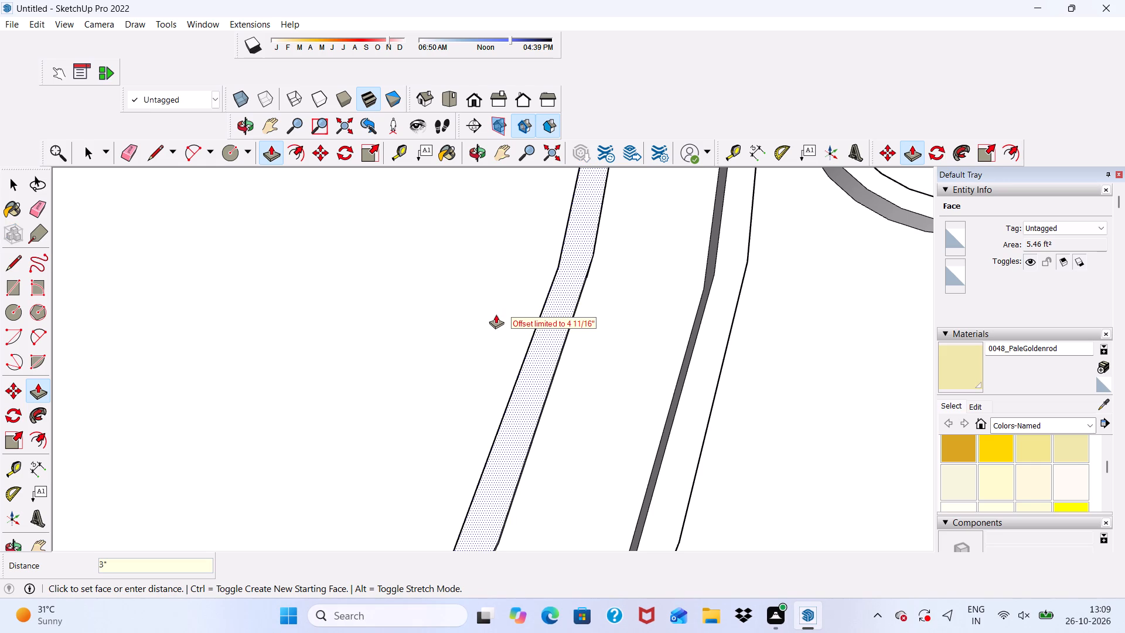
{"action": "key", "text": "Return"}
{"action": "key", "text": "space"}
Examine the curved band's raised border strips and the rings from several angles and across the whole facade.
{"action": "scroll", "coordinate": [492, 296], "scroll_direction": "down", "scroll_amount": 11}
{"action": "middle_click_drag", "start_coordinate": [575, 433], "coordinate": [486, 435]}
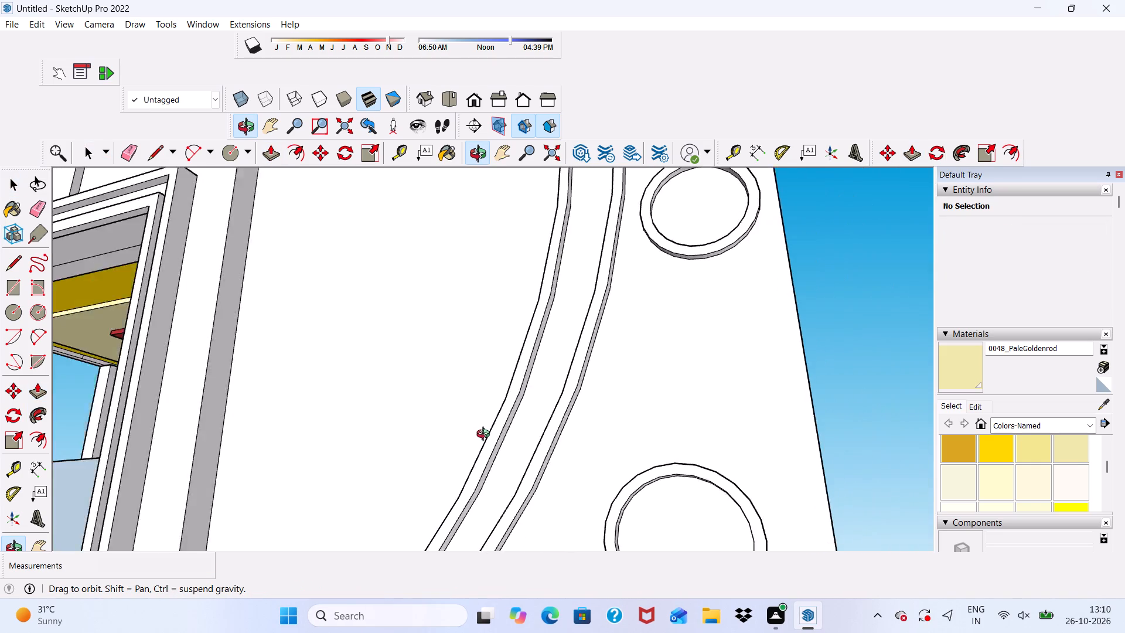
{"action": "middle_click_drag", "start_coordinate": [486, 435], "coordinate": [639, 485]}
{"action": "scroll", "coordinate": [676, 432], "scroll_direction": "up", "scroll_amount": 1}
{"action": "scroll", "coordinate": [538, 340], "scroll_direction": "down", "scroll_amount": 8}
{"action": "middle_click_drag", "start_coordinate": [621, 408], "coordinate": [618, 549]}
{"action": "scroll", "coordinate": [488, 322], "scroll_direction": "down", "scroll_amount": 4}
{"action": "middle_click_drag", "start_coordinate": [541, 366], "coordinate": [383, 277]}
{"action": "scroll", "coordinate": [401, 290], "scroll_direction": "down", "scroll_amount": 4}
{"action": "middle_click_drag", "start_coordinate": [457, 372], "coordinate": [468, 329]}
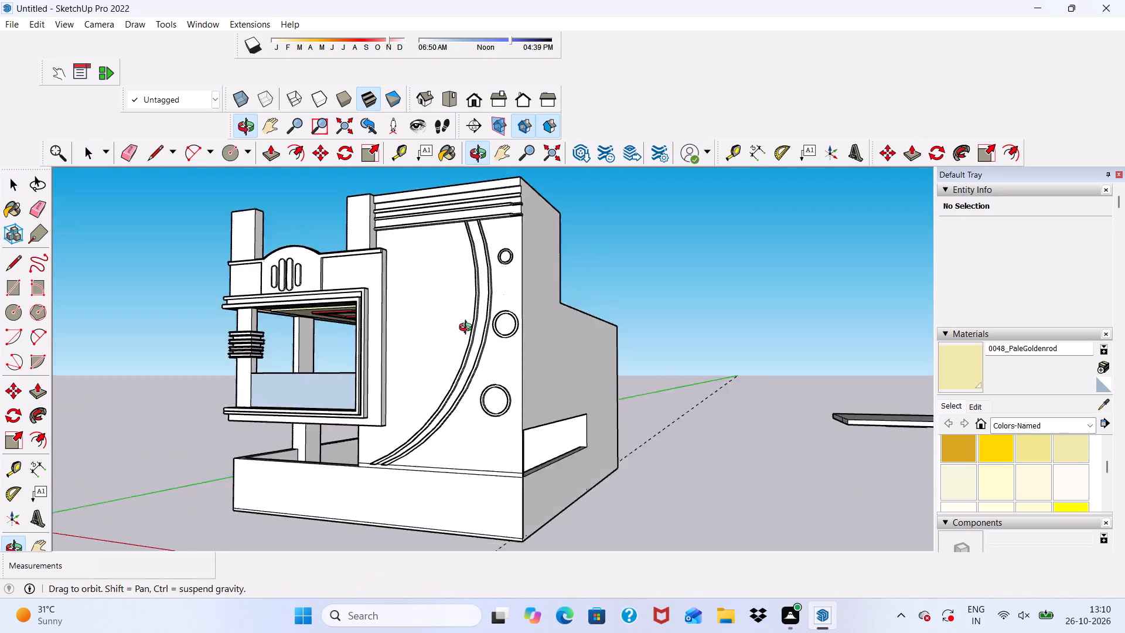
{"action": "middle_click_drag", "start_coordinate": [468, 329], "coordinate": [624, 377]}
{"action": "scroll", "coordinate": [625, 378], "scroll_direction": "up", "scroll_amount": 3}
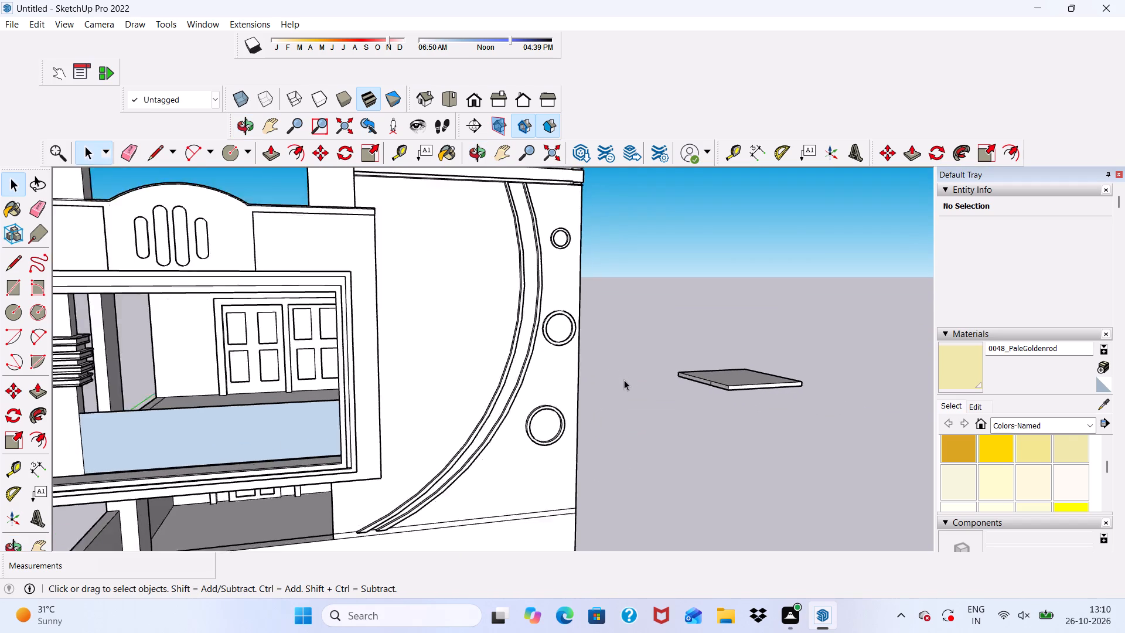
{"action": "scroll", "coordinate": [624, 380], "scroll_direction": "up", "scroll_amount": 2}
{"action": "scroll", "coordinate": [583, 338], "scroll_direction": "down", "scroll_amount": 6}
{"action": "middle_click_drag", "start_coordinate": [554, 366], "coordinate": [487, 371]}
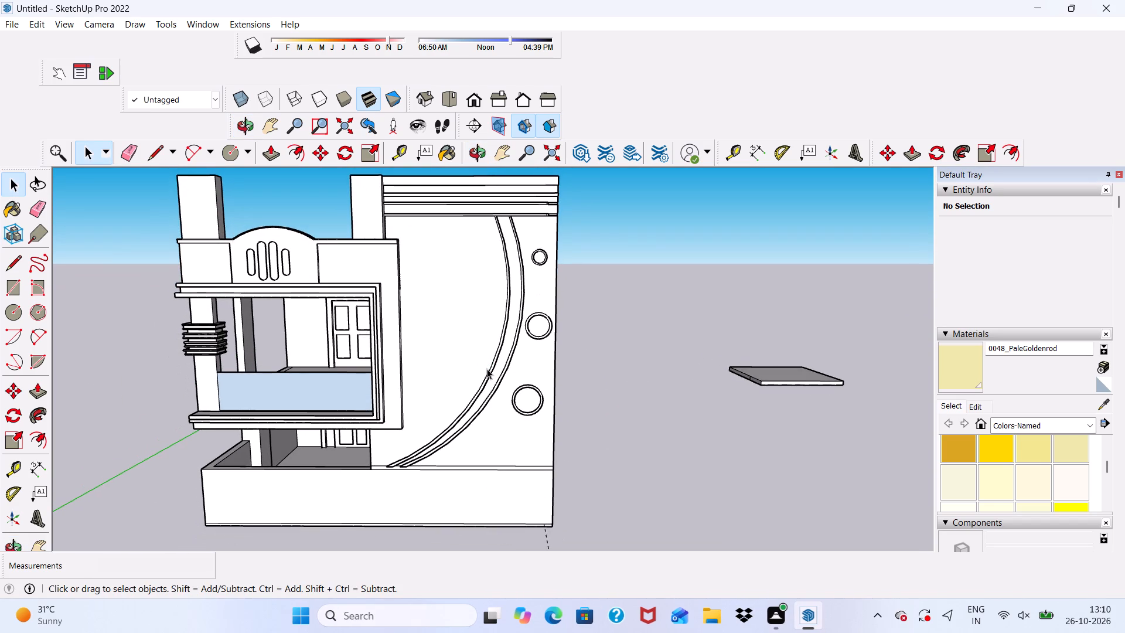
{"action": "scroll", "coordinate": [487, 369], "scroll_direction": "down", "scroll_amount": 2}
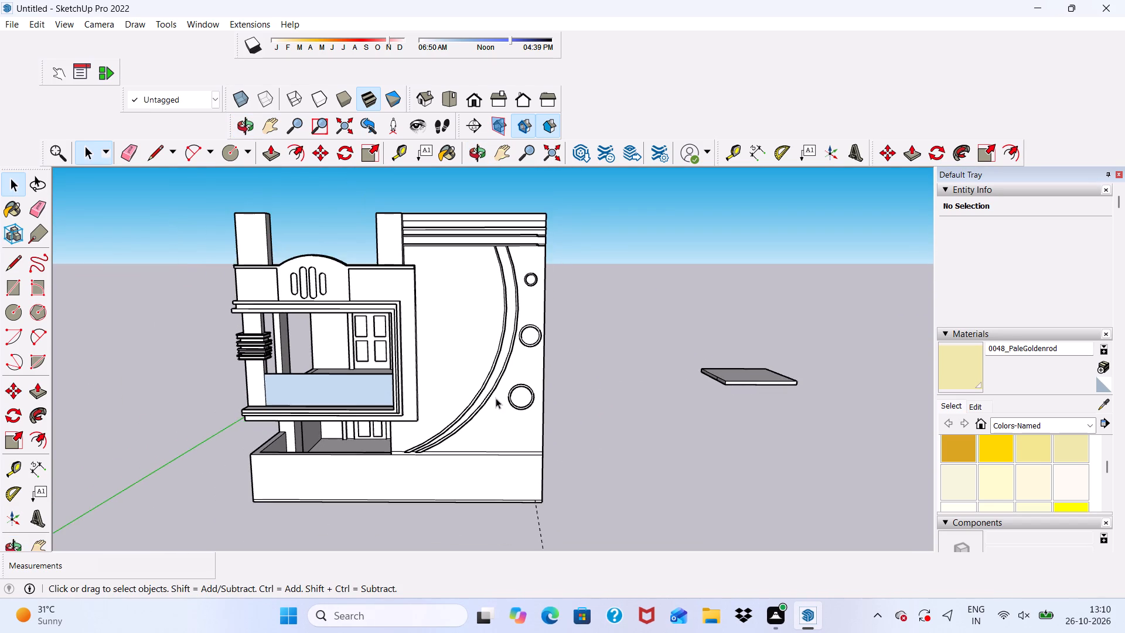
{"action": "middle_click_drag", "start_coordinate": [496, 398], "coordinate": [532, 373]}
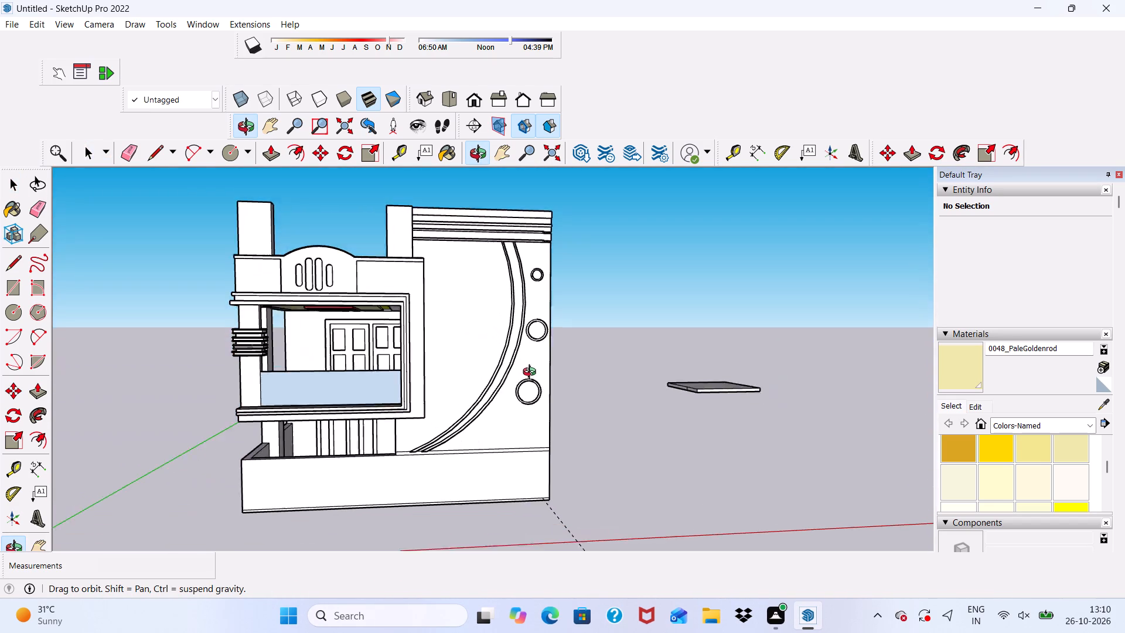
{"action": "middle_click_drag", "start_coordinate": [532, 373], "coordinate": [558, 424]}
{"action": "scroll", "coordinate": [487, 400], "scroll_direction": "down", "scroll_amount": 4}
{"action": "left_click_drag", "start_coordinate": [502, 420], "coordinate": [496, 390]}
{"action": "scroll", "coordinate": [504, 422], "scroll_direction": "down", "scroll_amount": 2}
{"action": "scroll", "coordinate": [497, 381], "scroll_direction": "up", "scroll_amount": 7}
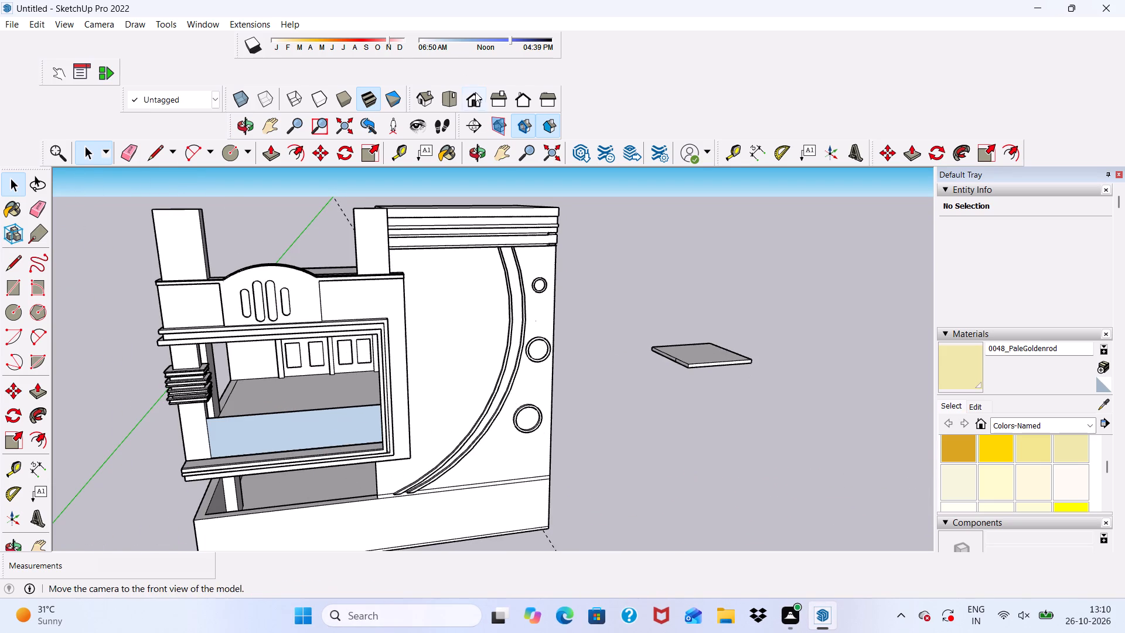
Draw a rectangle about 9' 3" by 9" on the wall beneath the cornice, from the pillar corner to the curved band.
{"action": "left_click", "coordinate": [476, 94]}
{"action": "scroll", "coordinate": [291, 207], "scroll_direction": "up", "scroll_amount": 2}
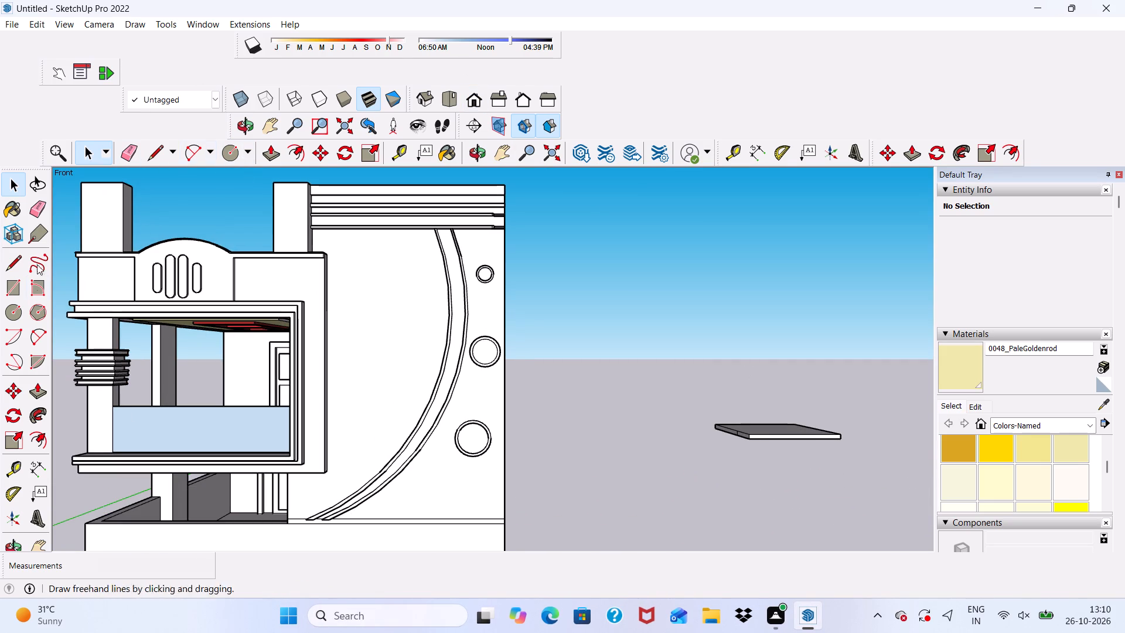
{"action": "left_click", "coordinate": [12, 291]}
{"action": "scroll", "coordinate": [263, 239], "scroll_direction": "up", "scroll_amount": 12}
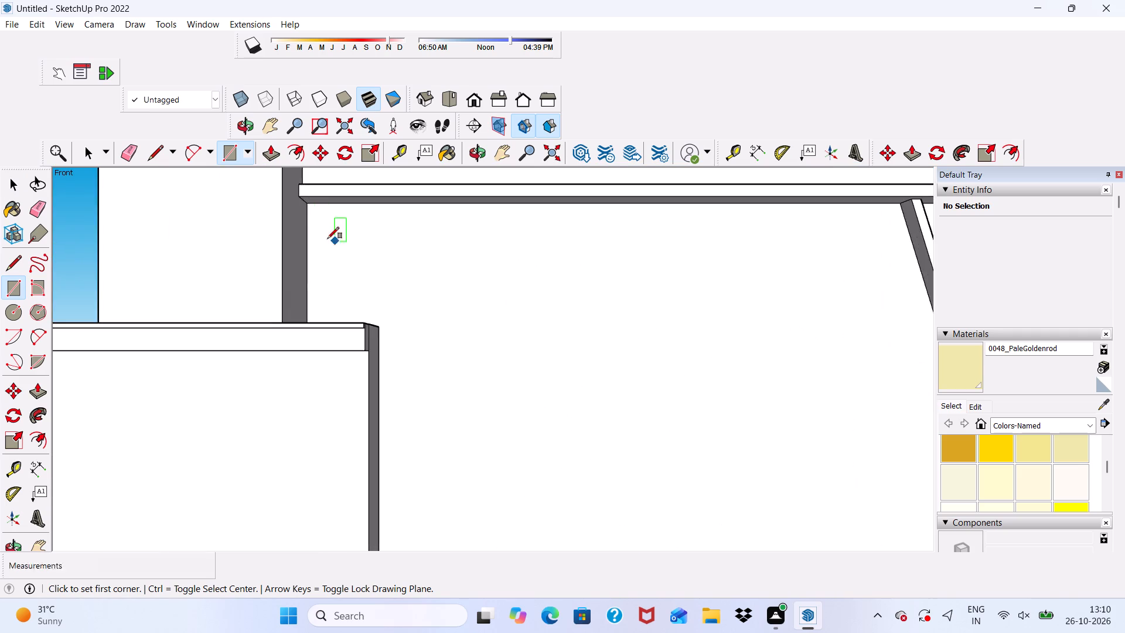
{"action": "scroll", "coordinate": [328, 239], "scroll_direction": "up", "scroll_amount": 11}
{"action": "left_click", "coordinate": [300, 188]}
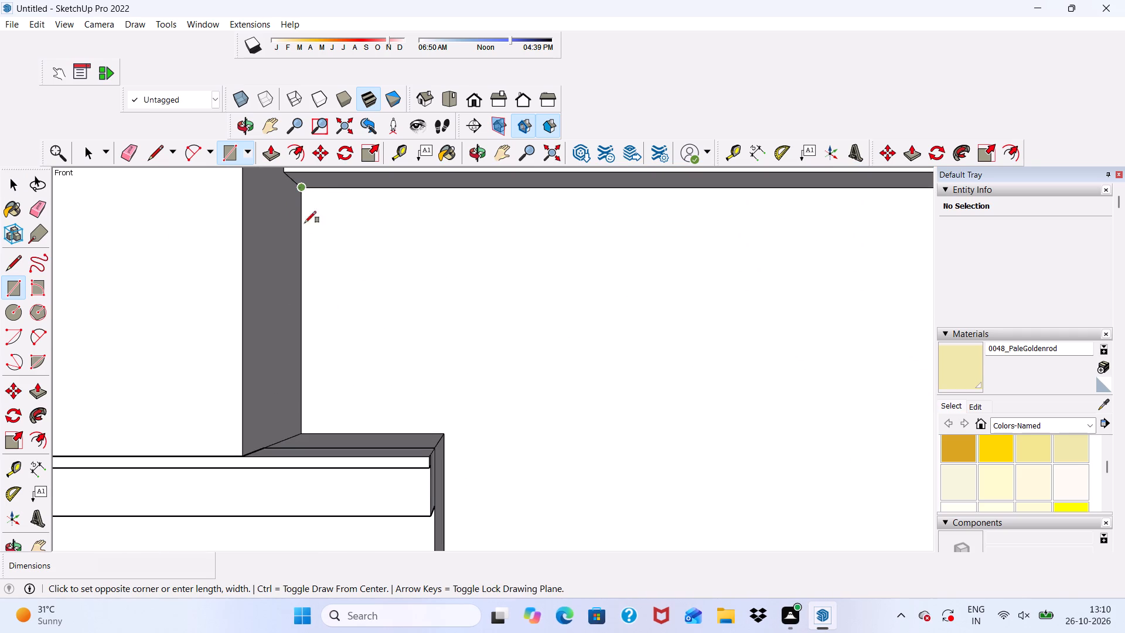
{"action": "scroll", "coordinate": [426, 355], "scroll_direction": "down", "scroll_amount": 8}
{"action": "middle_click_drag", "start_coordinate": [612, 293], "coordinate": [716, 325]}
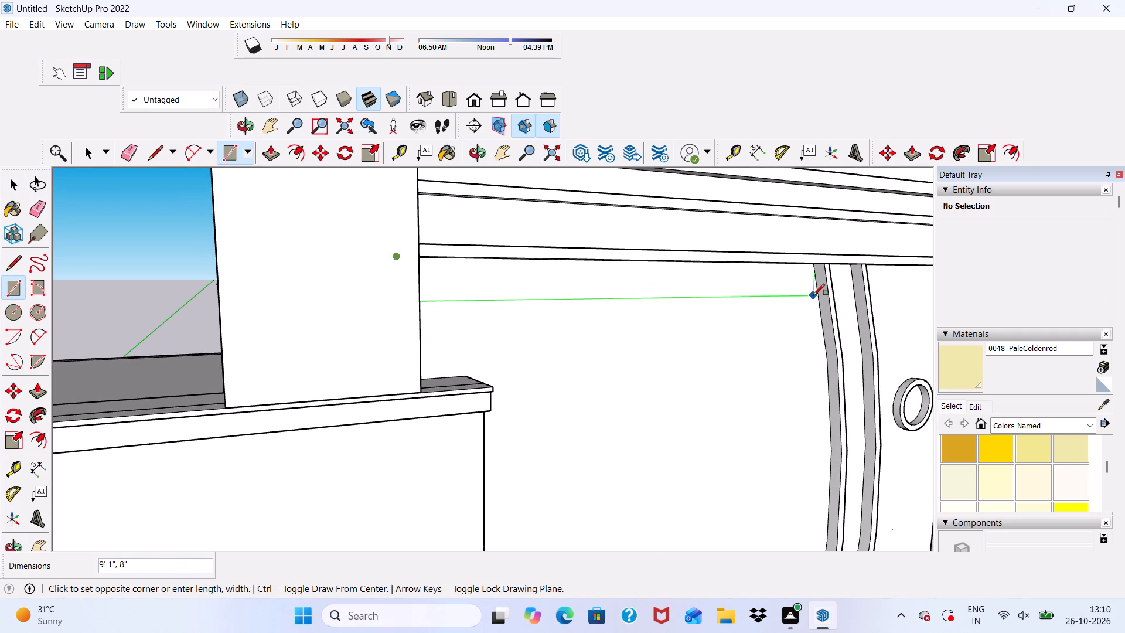
{"action": "scroll", "coordinate": [813, 295], "scroll_direction": "up", "scroll_amount": 4}
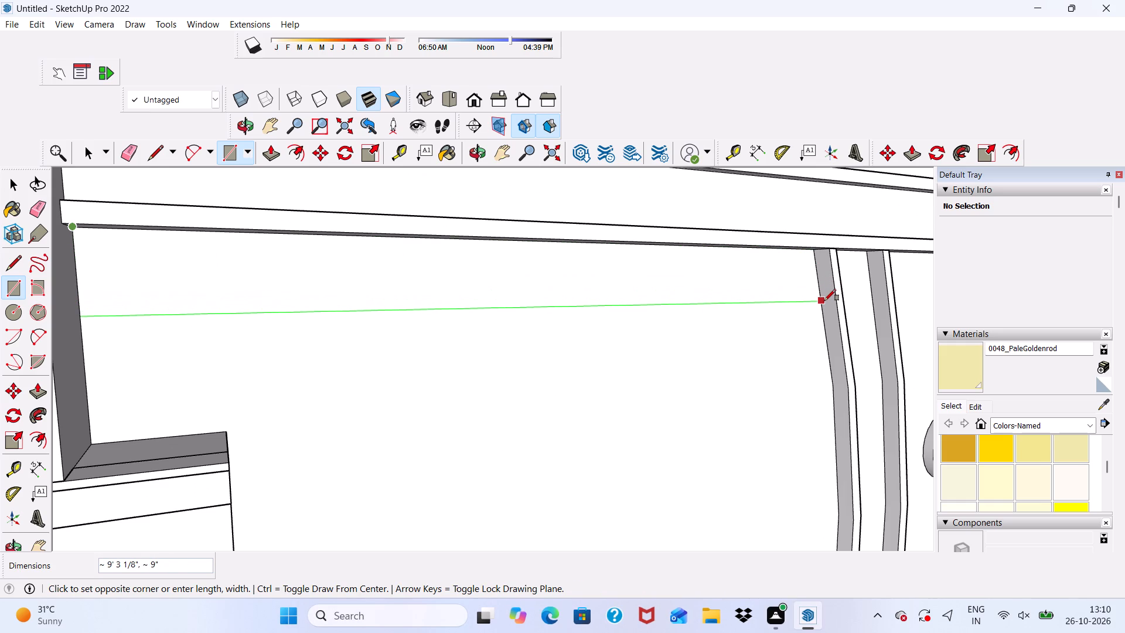
{"action": "left_click", "coordinate": [824, 301]}
{"action": "scroll", "coordinate": [634, 280], "scroll_direction": "down", "scroll_amount": 9}
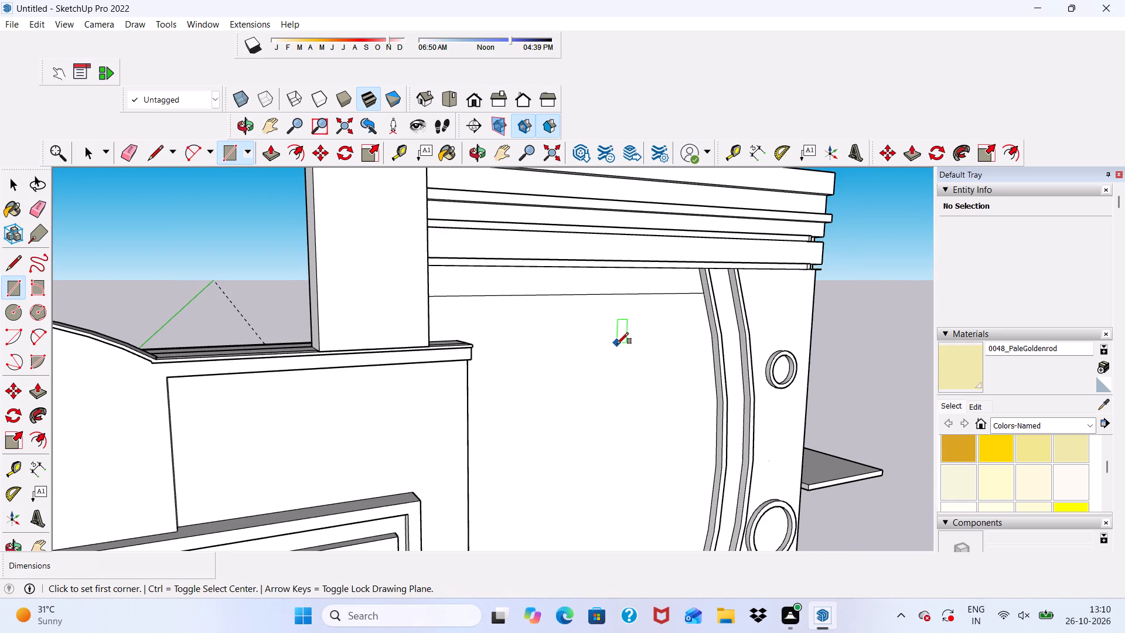
{"action": "key", "text": "space"}
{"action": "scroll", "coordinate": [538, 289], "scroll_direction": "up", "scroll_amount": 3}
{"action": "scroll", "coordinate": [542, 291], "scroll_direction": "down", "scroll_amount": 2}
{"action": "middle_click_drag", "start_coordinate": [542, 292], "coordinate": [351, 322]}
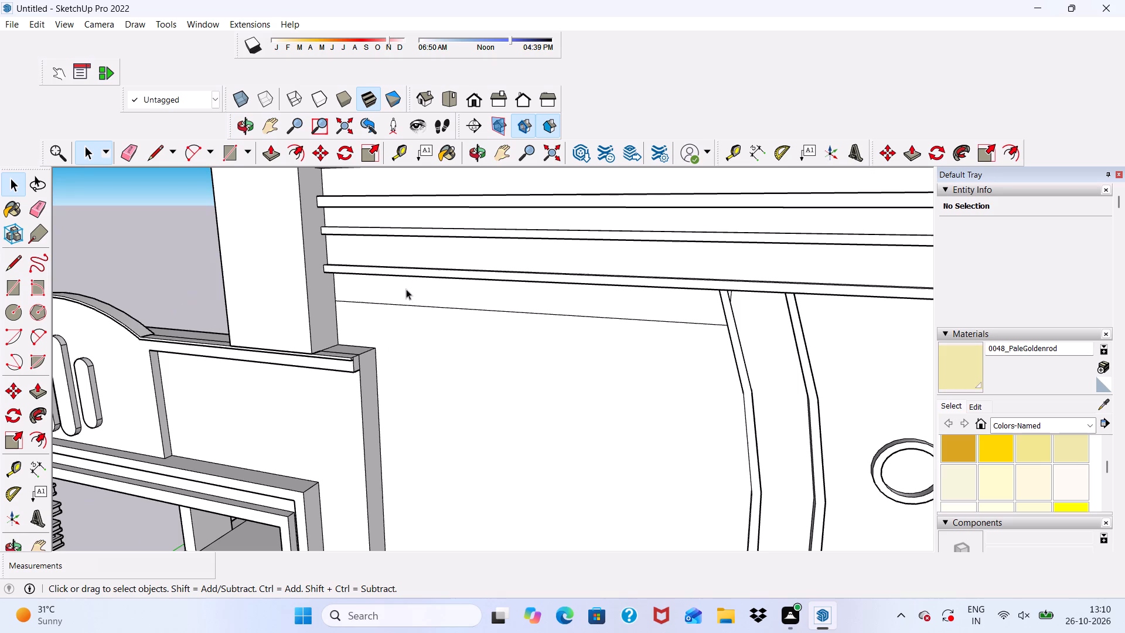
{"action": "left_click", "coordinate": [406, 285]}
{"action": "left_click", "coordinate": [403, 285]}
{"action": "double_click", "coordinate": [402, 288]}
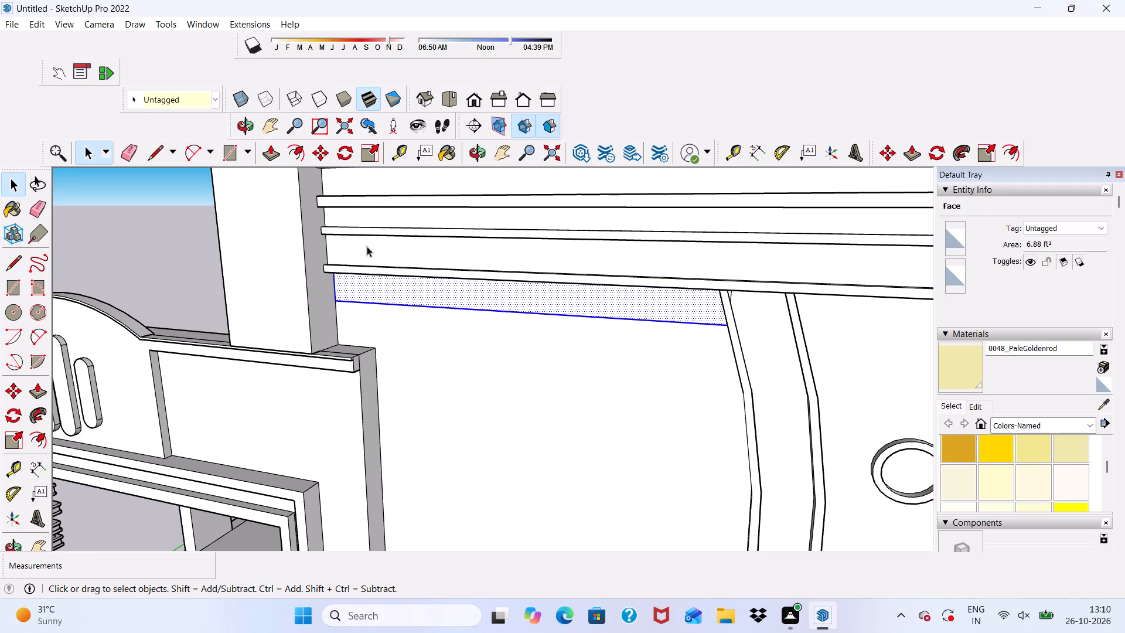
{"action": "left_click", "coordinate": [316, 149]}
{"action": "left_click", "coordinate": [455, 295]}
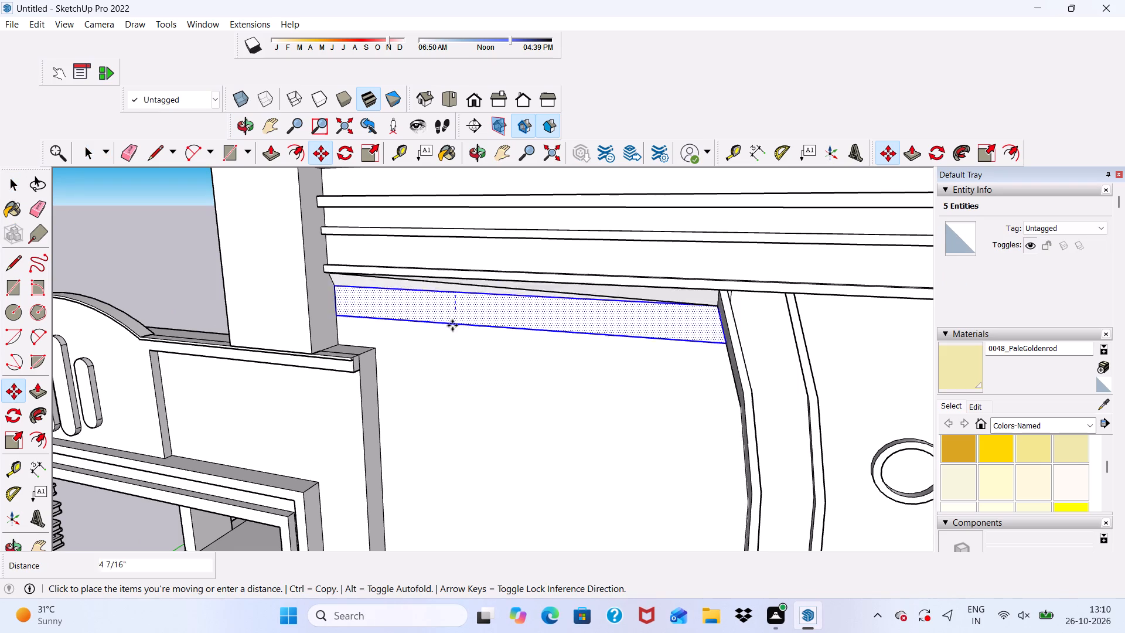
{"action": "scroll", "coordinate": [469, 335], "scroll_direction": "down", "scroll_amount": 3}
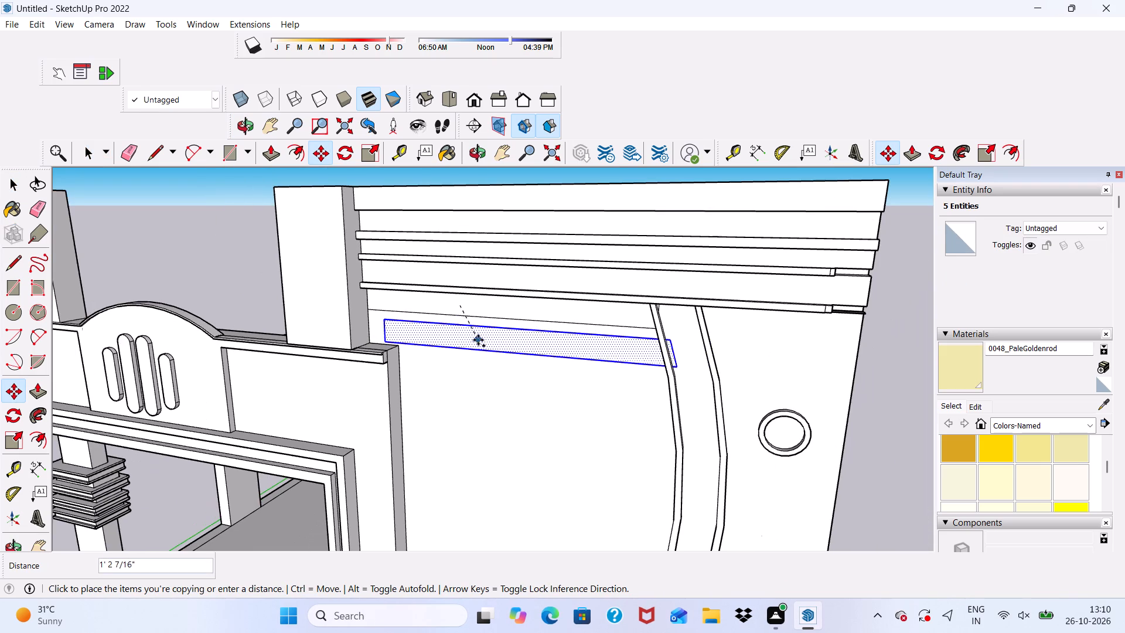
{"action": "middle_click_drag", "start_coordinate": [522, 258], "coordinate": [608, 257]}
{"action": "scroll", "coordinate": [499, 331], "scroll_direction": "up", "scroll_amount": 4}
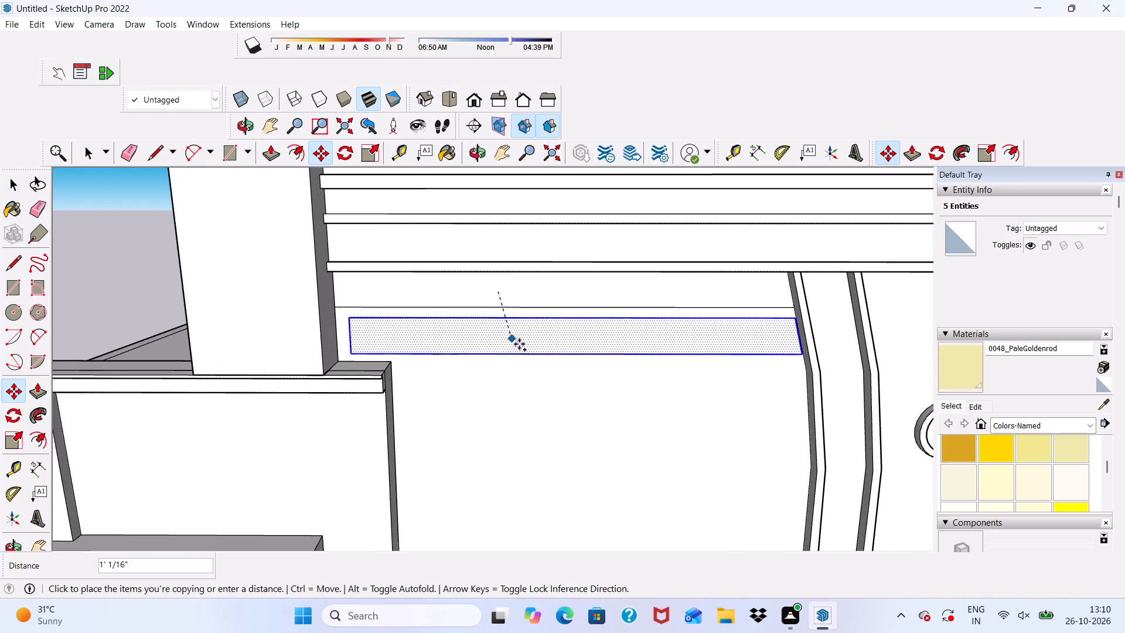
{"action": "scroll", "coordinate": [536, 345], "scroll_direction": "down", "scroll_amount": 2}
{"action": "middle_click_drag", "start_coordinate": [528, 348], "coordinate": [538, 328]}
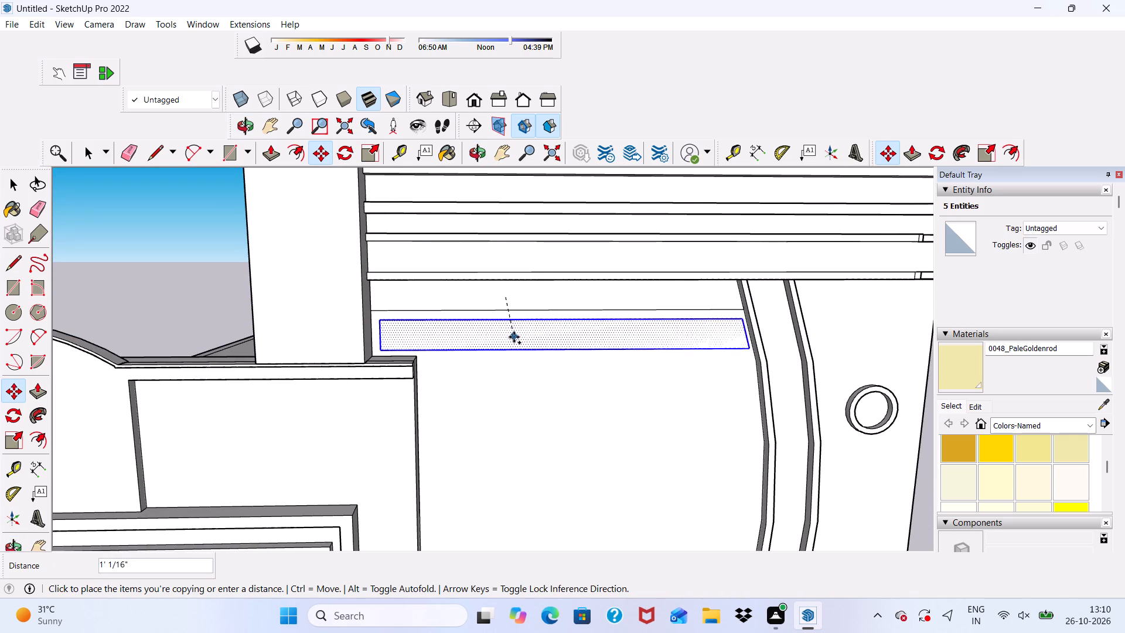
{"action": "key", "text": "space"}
Draw a second rectangle about 10' 1" by 1' just below the first strip, from the pillar across the curved band's inner border.
{"action": "left_click", "coordinate": [229, 145]}
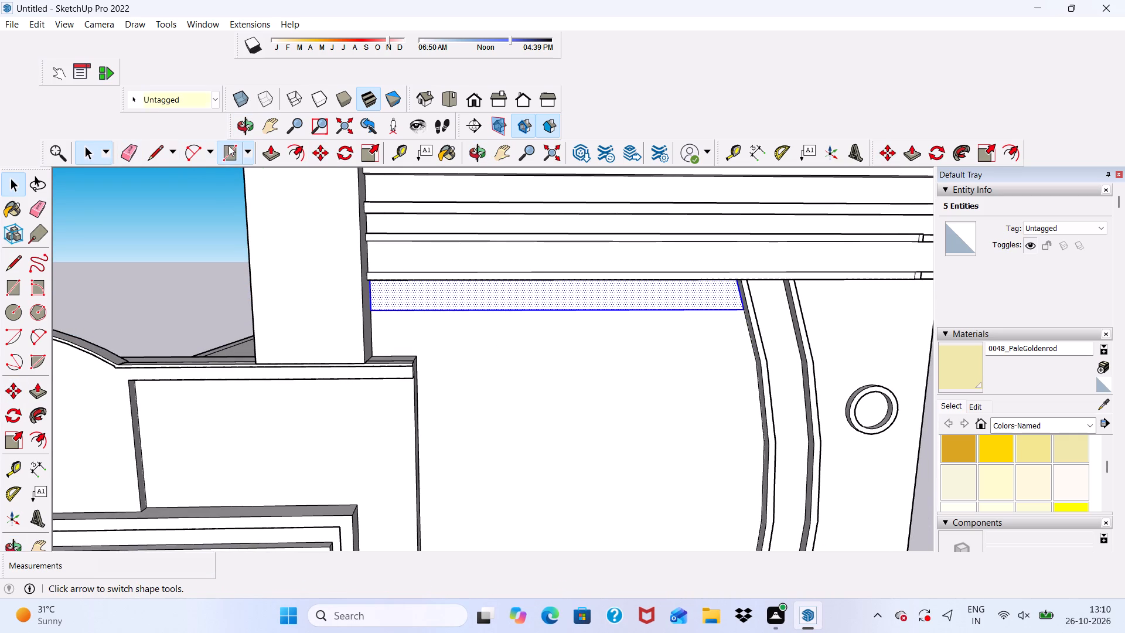
{"action": "scroll", "coordinate": [375, 336], "scroll_direction": "up", "scroll_amount": 12}
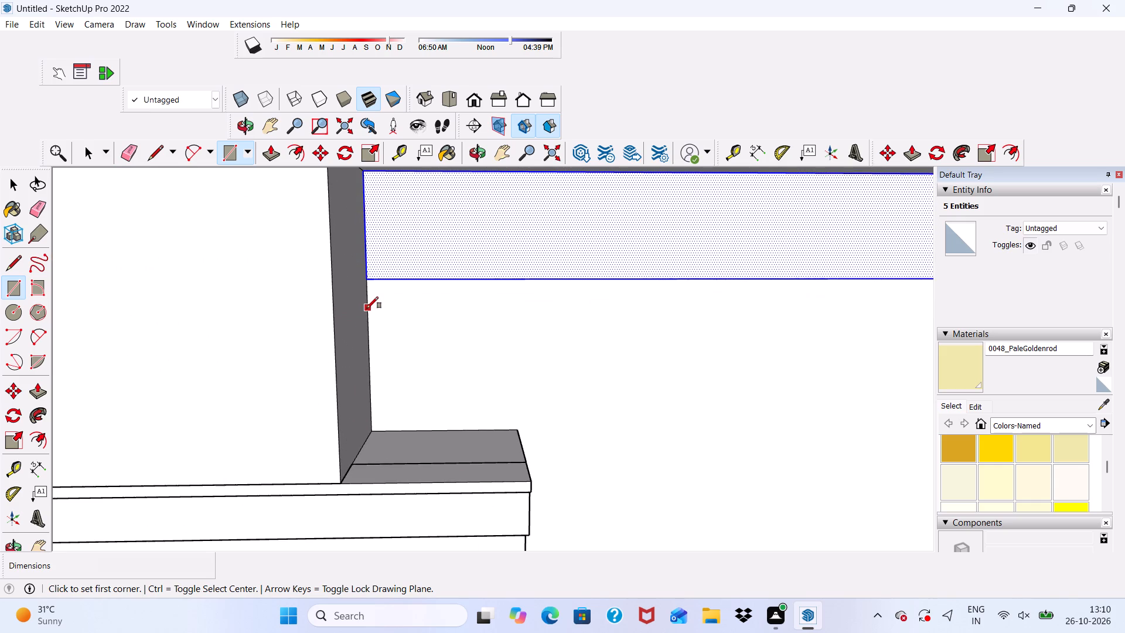
{"action": "left_click", "coordinate": [368, 308]}
{"action": "scroll", "coordinate": [465, 473], "scroll_direction": "down", "scroll_amount": 7}
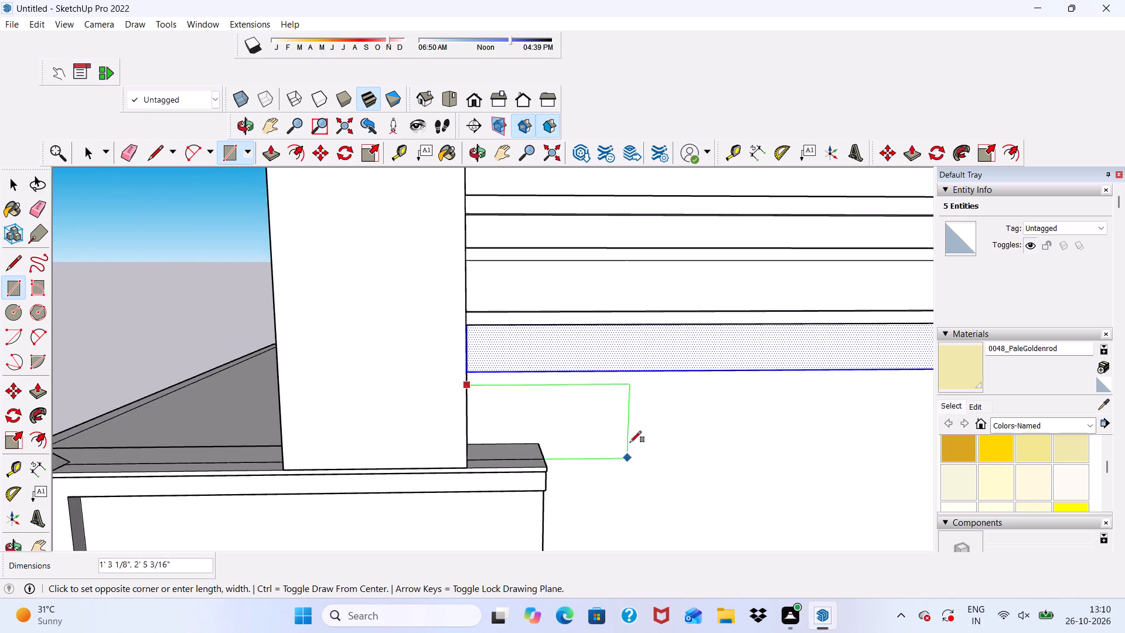
{"action": "scroll", "coordinate": [630, 443], "scroll_direction": "down", "scroll_amount": 9}
{"action": "scroll", "coordinate": [544, 425], "scroll_direction": "up", "scroll_amount": 1}
{"action": "middle_click_drag", "start_coordinate": [570, 428], "coordinate": [574, 366]}
{"action": "scroll", "coordinate": [619, 419], "scroll_direction": "up", "scroll_amount": 4}
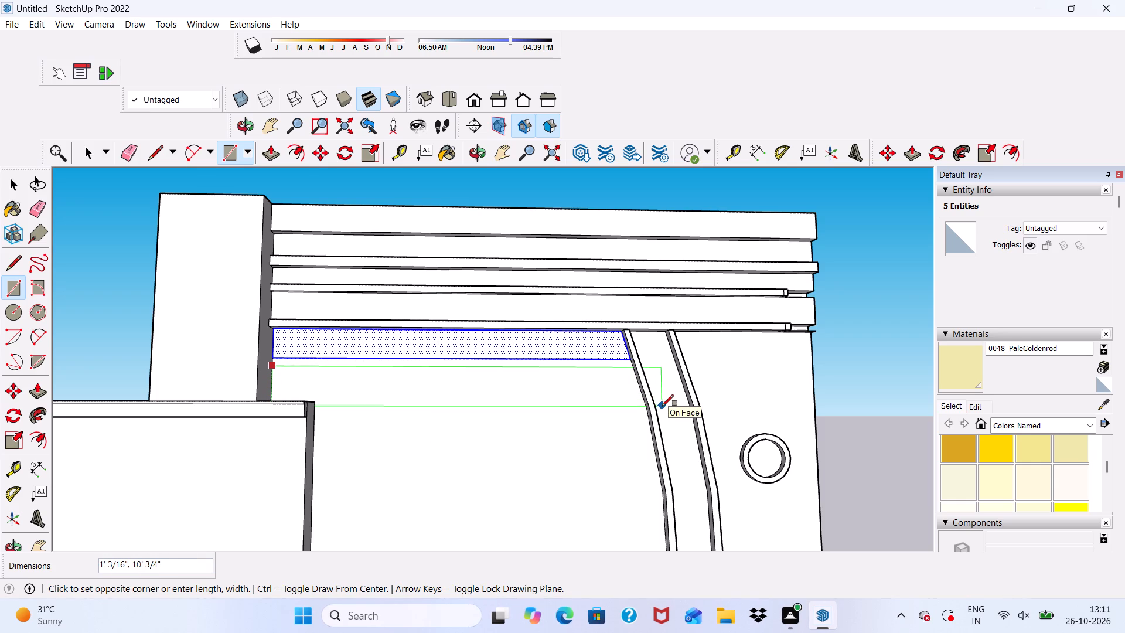
{"action": "left_click", "coordinate": [662, 406]}
{"action": "scroll", "coordinate": [662, 406], "scroll_direction": "down", "scroll_amount": 1}
{"action": "middle_click_drag", "start_coordinate": [662, 406], "coordinate": [563, 441]}
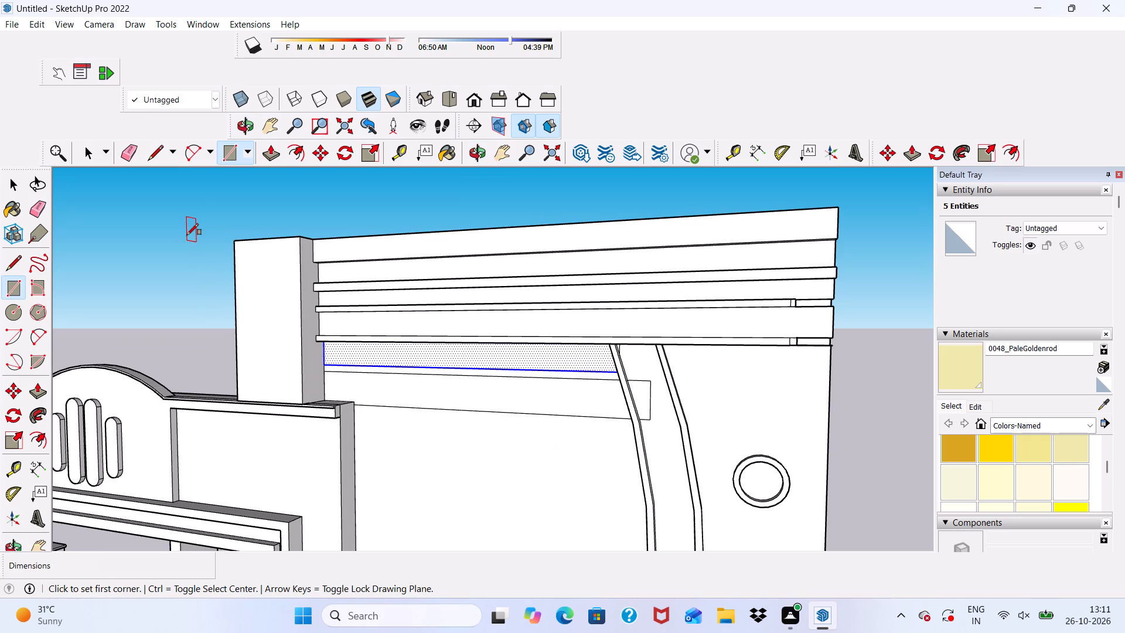
{"action": "scroll", "coordinate": [238, 237], "scroll_direction": "down", "scroll_amount": 1}
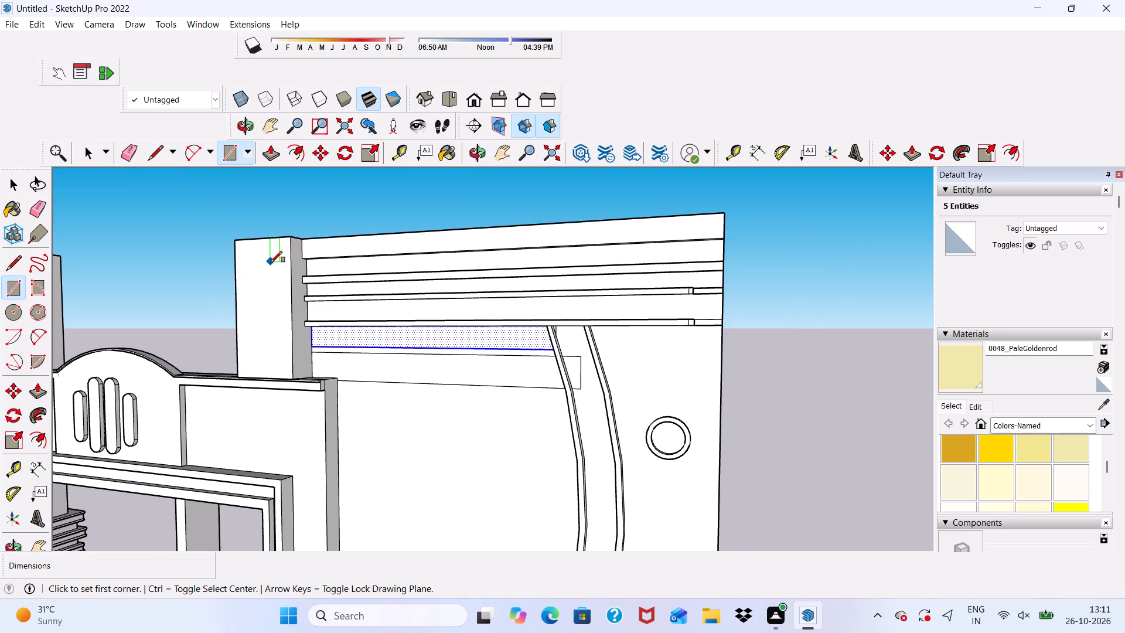
Erase the rectangle edges that overshoot the curved band's inner border strip, including the short leftover line beneath the cornice.
{"action": "left_click", "coordinate": [124, 148]}
{"action": "scroll", "coordinate": [597, 369], "scroll_direction": "up", "scroll_amount": 4}
{"action": "left_click_drag", "start_coordinate": [558, 339], "coordinate": [564, 351]}
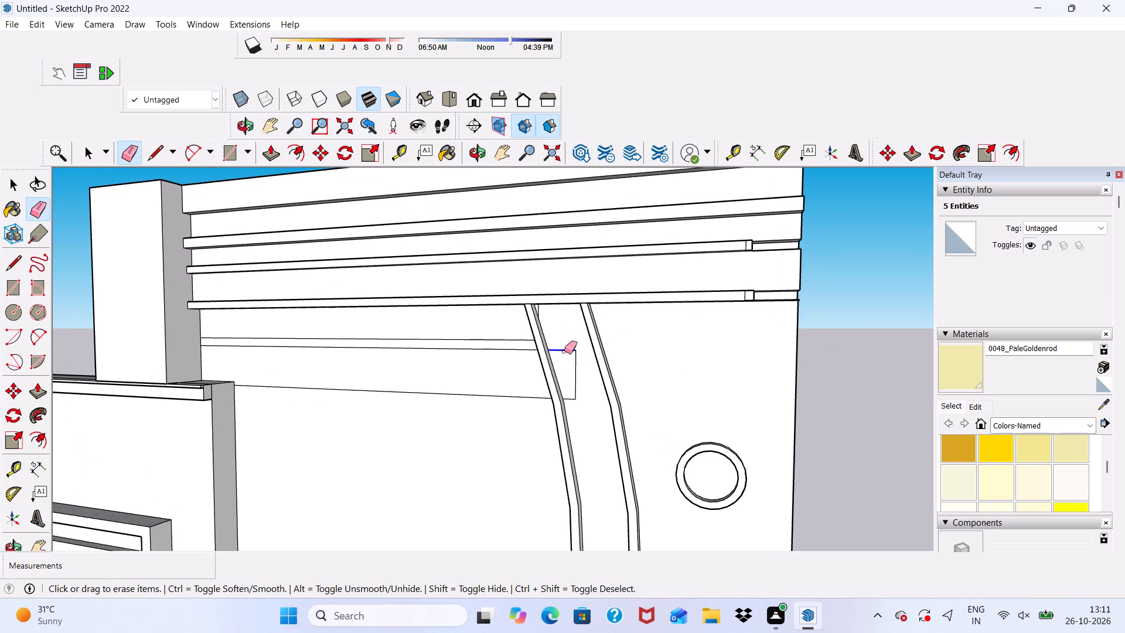
{"action": "left_click_drag", "start_coordinate": [564, 351], "coordinate": [575, 400]}
{"action": "scroll", "coordinate": [532, 313], "scroll_direction": "up", "scroll_amount": 14}
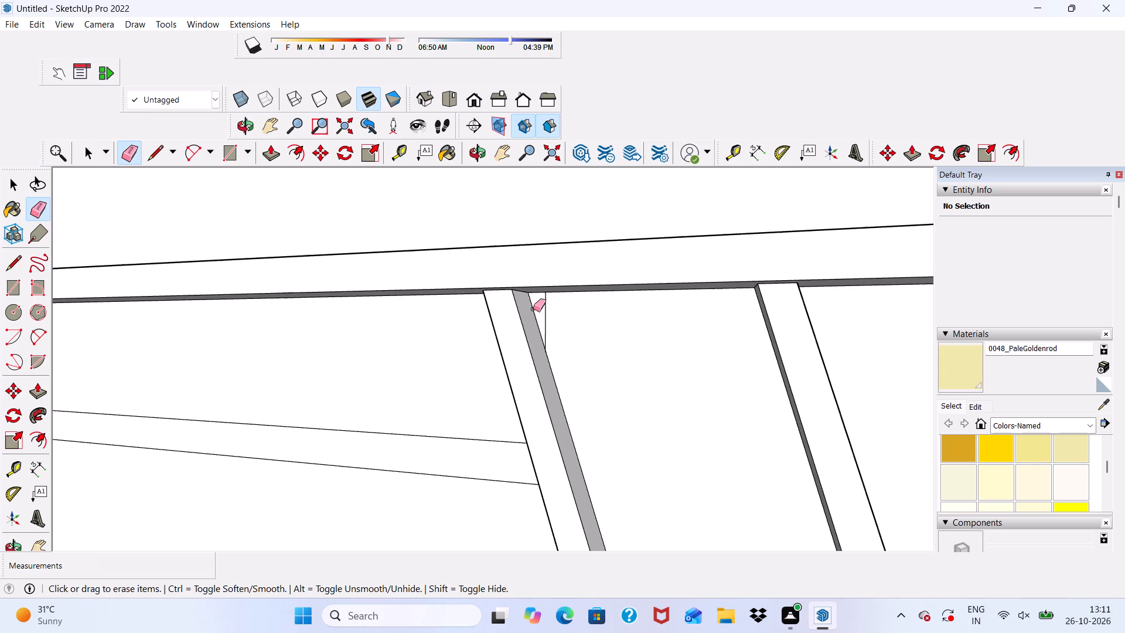
{"action": "left_click", "coordinate": [546, 309]}
Examine the strip outlines on the wall beneath the cornice and where they meet the curved band.
{"action": "scroll", "coordinate": [533, 307], "scroll_direction": "down", "scroll_amount": 10}
{"action": "middle_click_drag", "start_coordinate": [597, 325], "coordinate": [739, 283]}
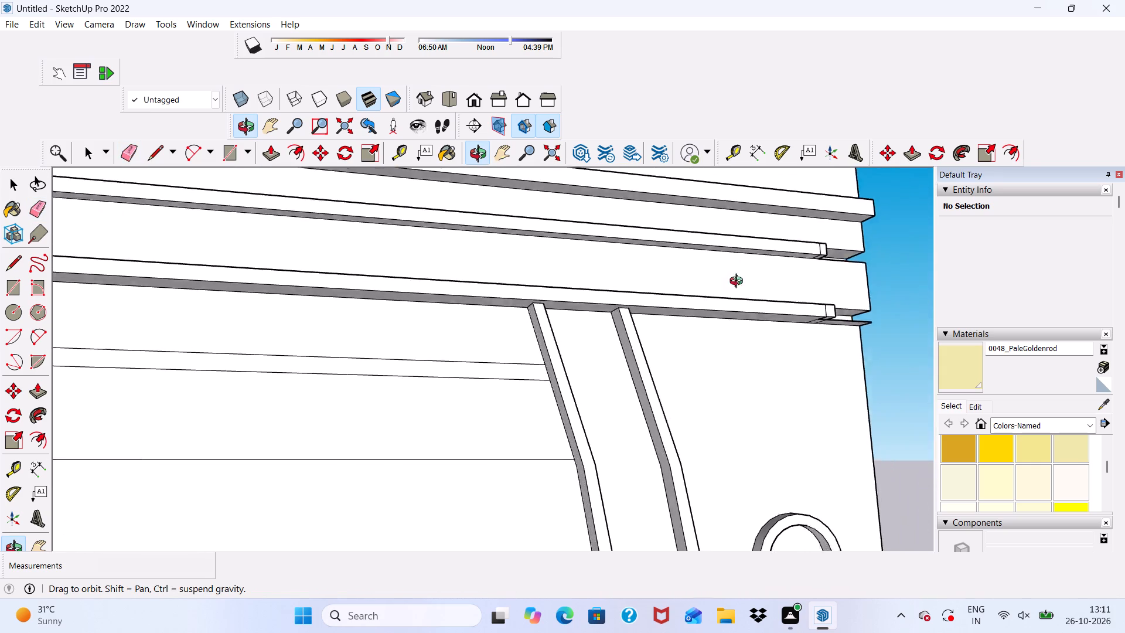
{"action": "middle_click_drag", "start_coordinate": [739, 283], "coordinate": [613, 362]}
{"action": "scroll", "coordinate": [632, 290], "scroll_direction": "down", "scroll_amount": 4}
{"action": "key", "text": "space"}
{"action": "scroll", "coordinate": [342, 366], "scroll_direction": "down", "scroll_amount": 4}
{"action": "middle_click_drag", "start_coordinate": [367, 362], "coordinate": [346, 342]}
{"action": "scroll", "coordinate": [336, 413], "scroll_direction": "up", "scroll_amount": 4}
{"action": "scroll", "coordinate": [326, 338], "scroll_direction": "down", "scroll_amount": 4}
{"action": "middle_click_drag", "start_coordinate": [333, 351], "coordinate": [359, 312]}
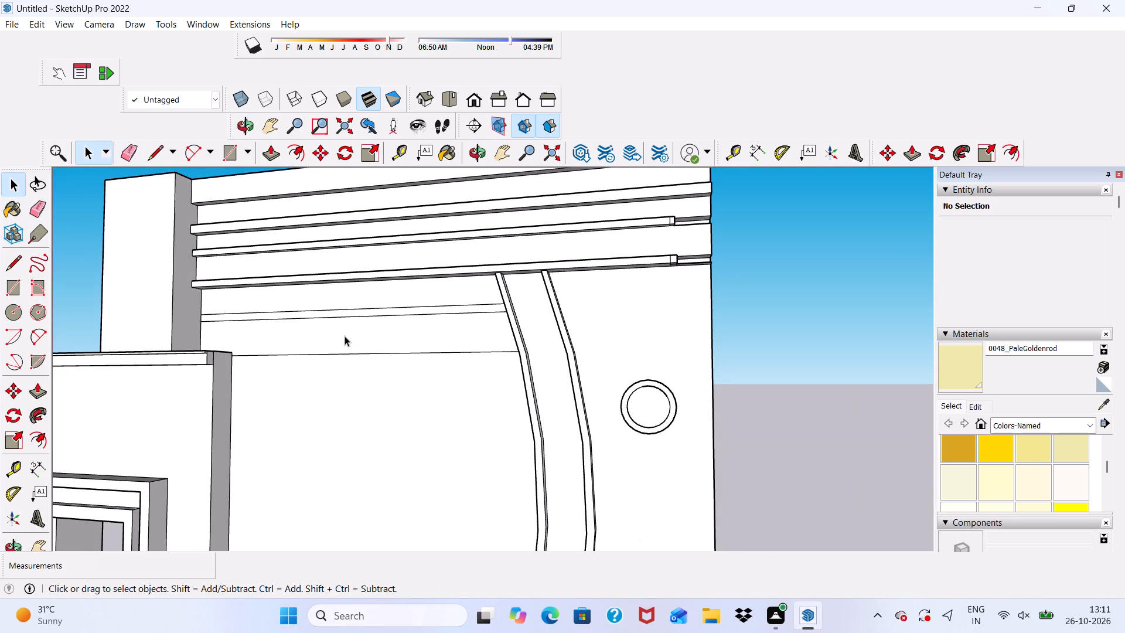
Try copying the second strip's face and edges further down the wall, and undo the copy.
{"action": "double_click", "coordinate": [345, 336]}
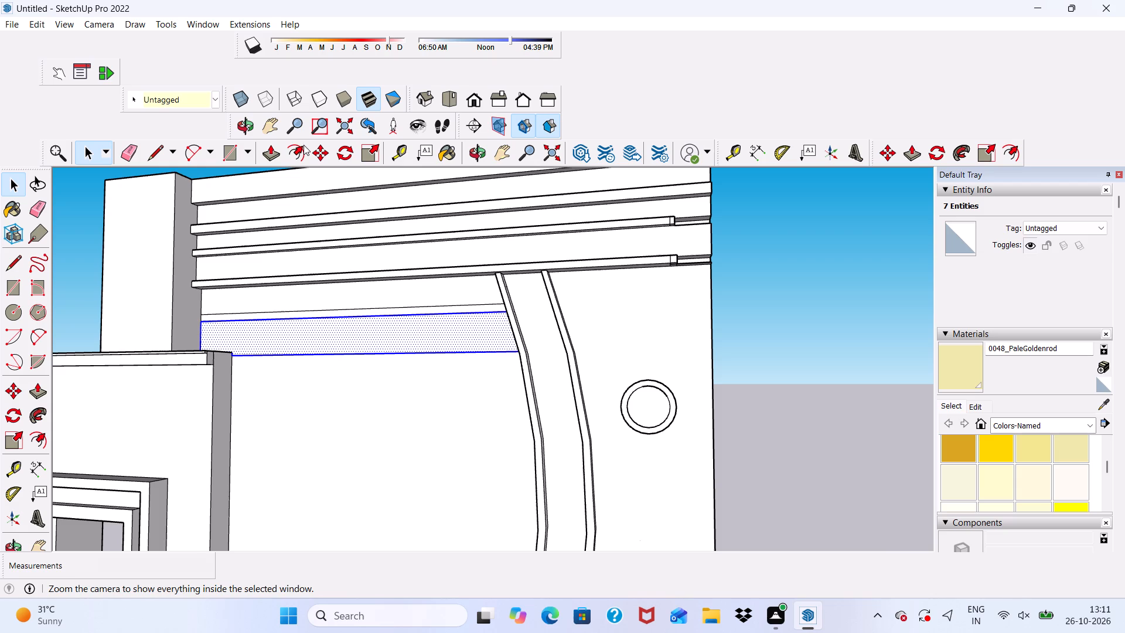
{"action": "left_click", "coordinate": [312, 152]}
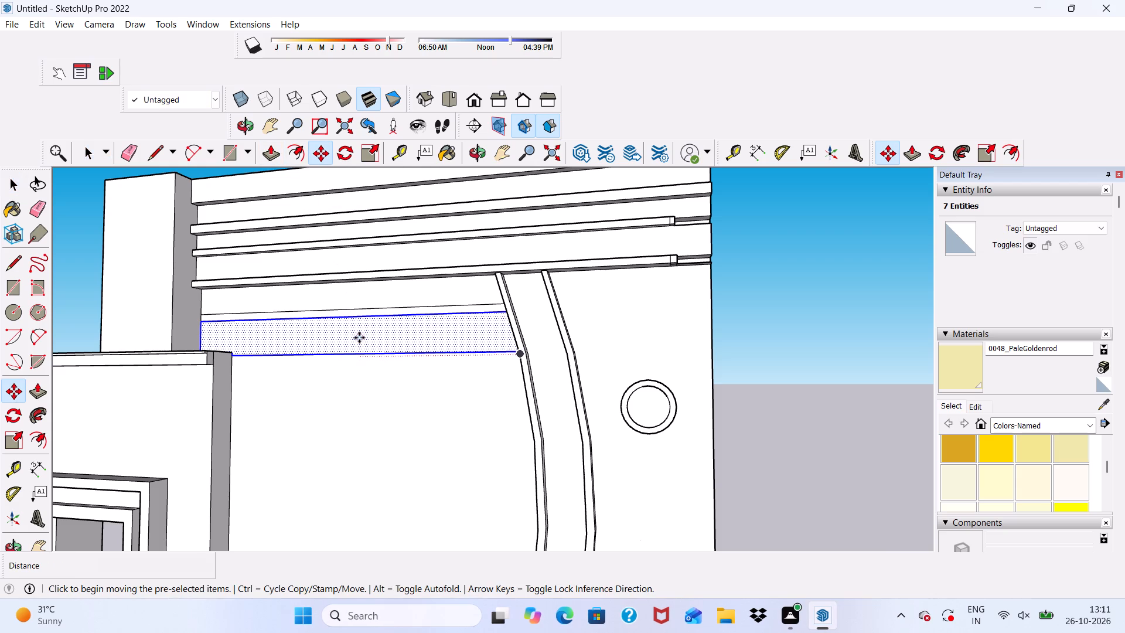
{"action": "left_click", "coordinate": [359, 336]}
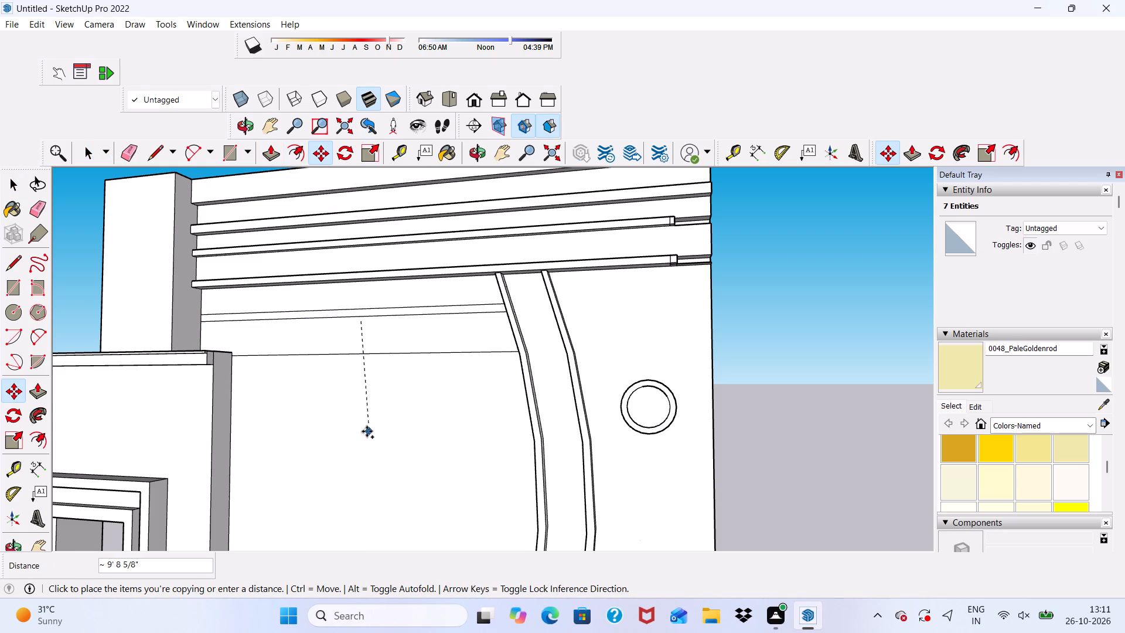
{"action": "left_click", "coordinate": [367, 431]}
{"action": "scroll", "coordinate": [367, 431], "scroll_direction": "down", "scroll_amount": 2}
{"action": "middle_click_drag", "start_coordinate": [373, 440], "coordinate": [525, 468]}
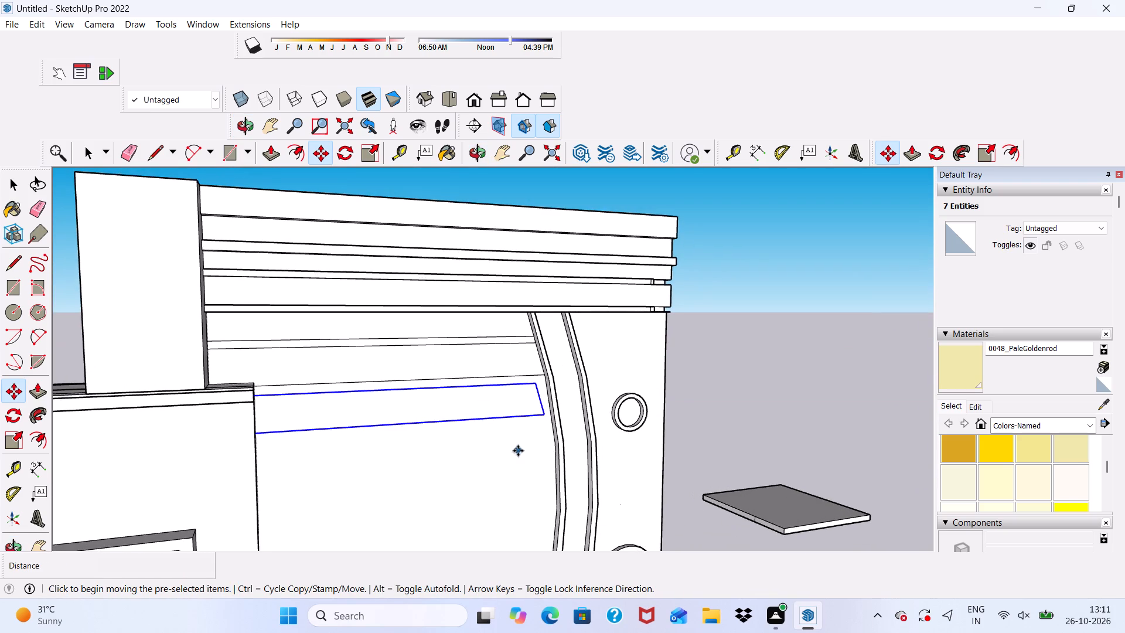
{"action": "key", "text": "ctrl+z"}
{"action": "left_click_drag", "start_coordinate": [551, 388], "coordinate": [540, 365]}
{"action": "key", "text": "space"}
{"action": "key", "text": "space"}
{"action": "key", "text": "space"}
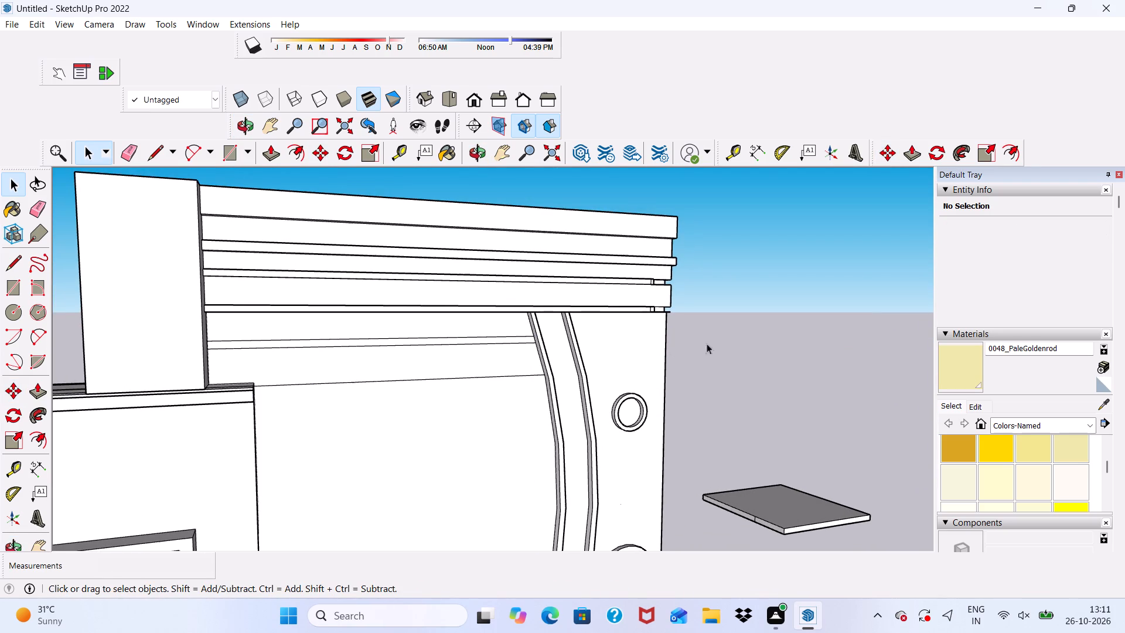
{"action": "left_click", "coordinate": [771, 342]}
Undo the trimming of the strip edges at the curved band and the second strip rectangle, keeping the first strip's line beneath the cornice.
{"action": "scroll", "coordinate": [748, 325], "scroll_direction": "down", "scroll_amount": 5}
{"action": "middle_click_drag", "start_coordinate": [733, 350], "coordinate": [623, 376]}
{"action": "scroll", "coordinate": [566, 358], "scroll_direction": "up", "scroll_amount": 9}
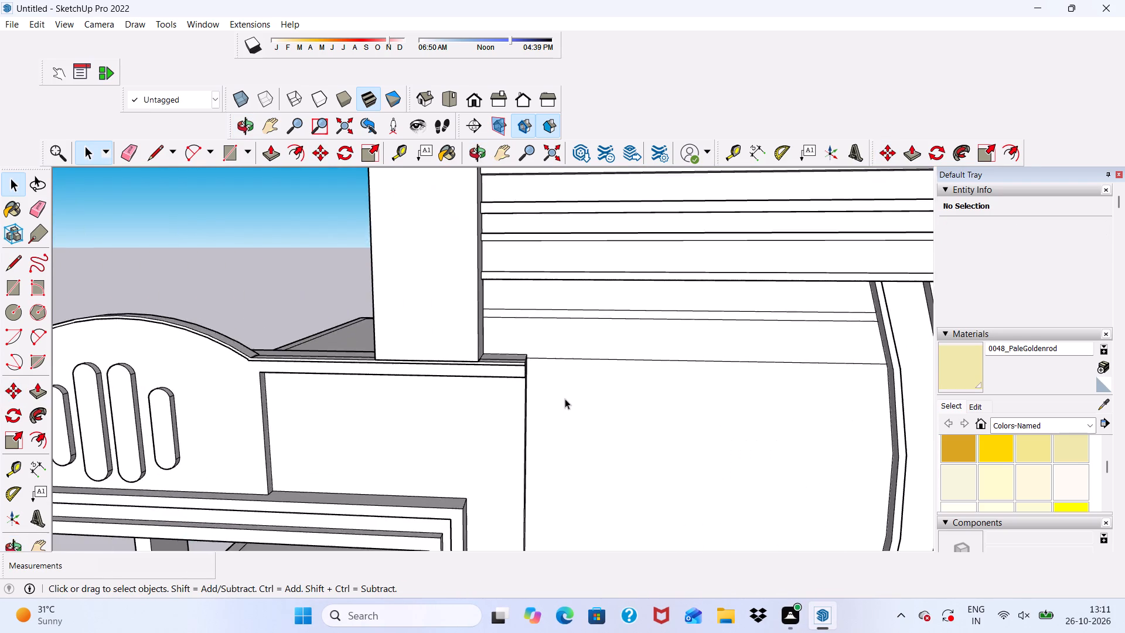
{"action": "scroll", "coordinate": [565, 399], "scroll_direction": "up", "scroll_amount": 5}
{"action": "scroll", "coordinate": [448, 332], "scroll_direction": "down", "scroll_amount": 5}
{"action": "middle_click", "coordinate": [595, 358]}
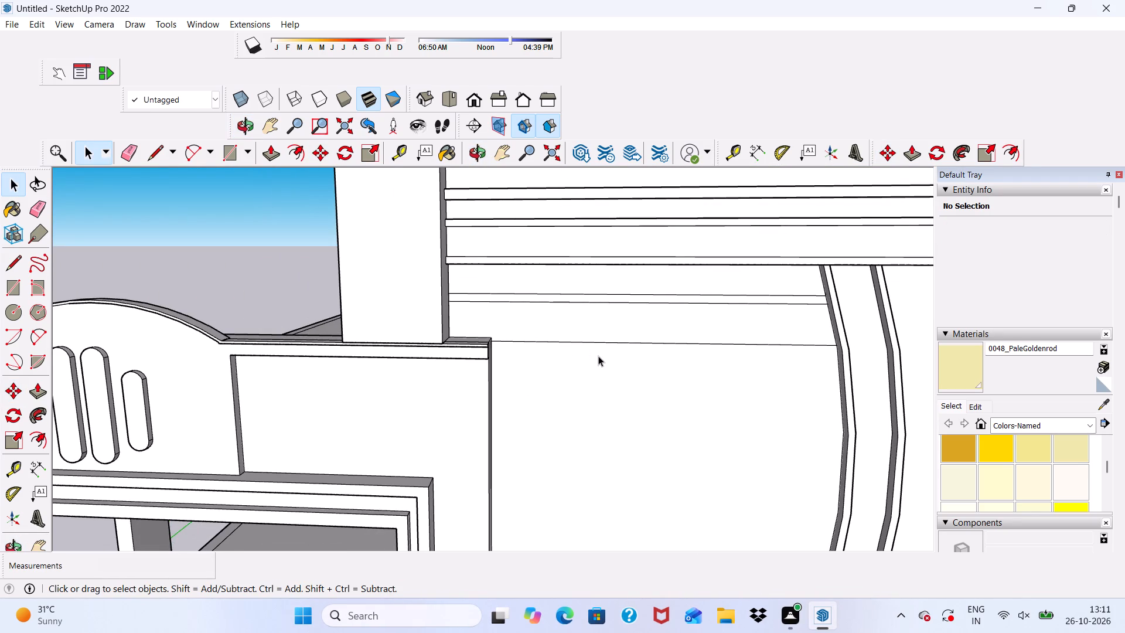
{"action": "key", "text": "ctrl+z"}
{"action": "key", "text": "ctrl+z"}
{"action": "left_click", "coordinate": [574, 341], "text": "ctrl"}
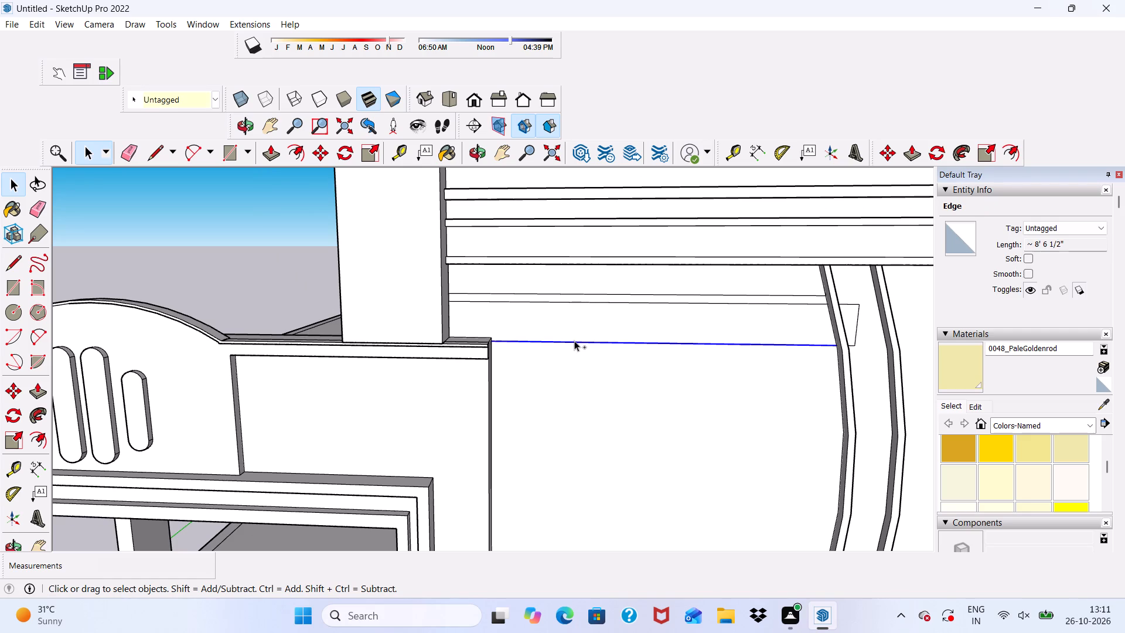
{"action": "key", "text": "space"}
{"action": "scroll", "coordinate": [575, 340], "scroll_direction": "up", "scroll_amount": 1}
{"action": "scroll", "coordinate": [575, 340], "scroll_direction": "down", "scroll_amount": 1}
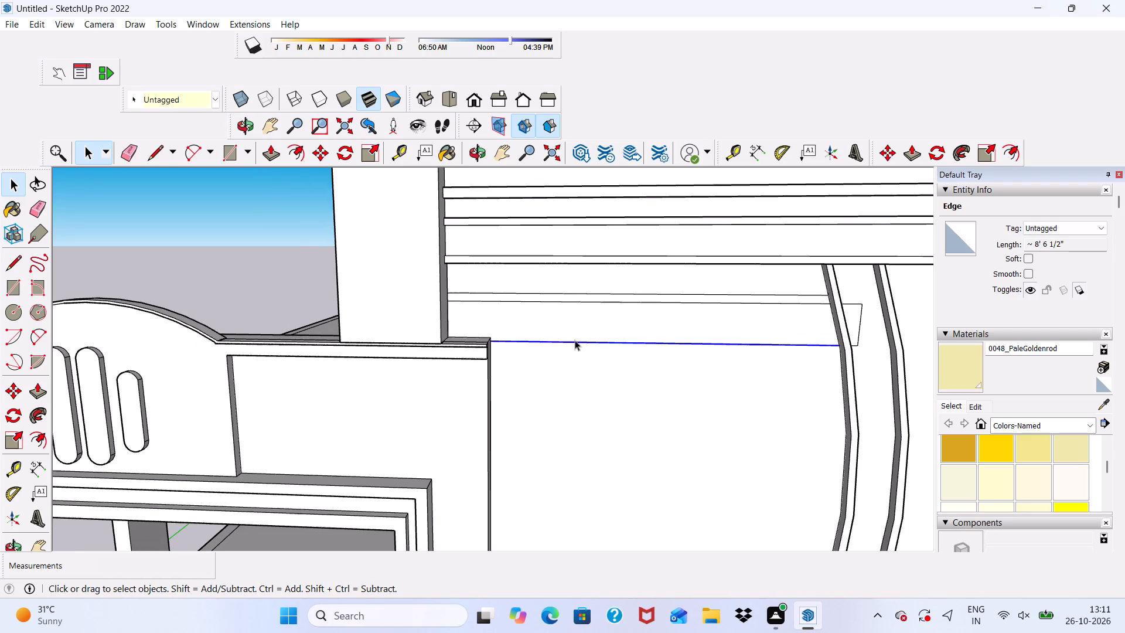
{"action": "key", "text": "ctrl+z"}
{"action": "key", "text": "space"}
{"action": "scroll", "coordinate": [684, 225], "scroll_direction": "down", "scroll_amount": 5}
{"action": "middle_click_drag", "start_coordinate": [618, 226], "coordinate": [581, 144]}
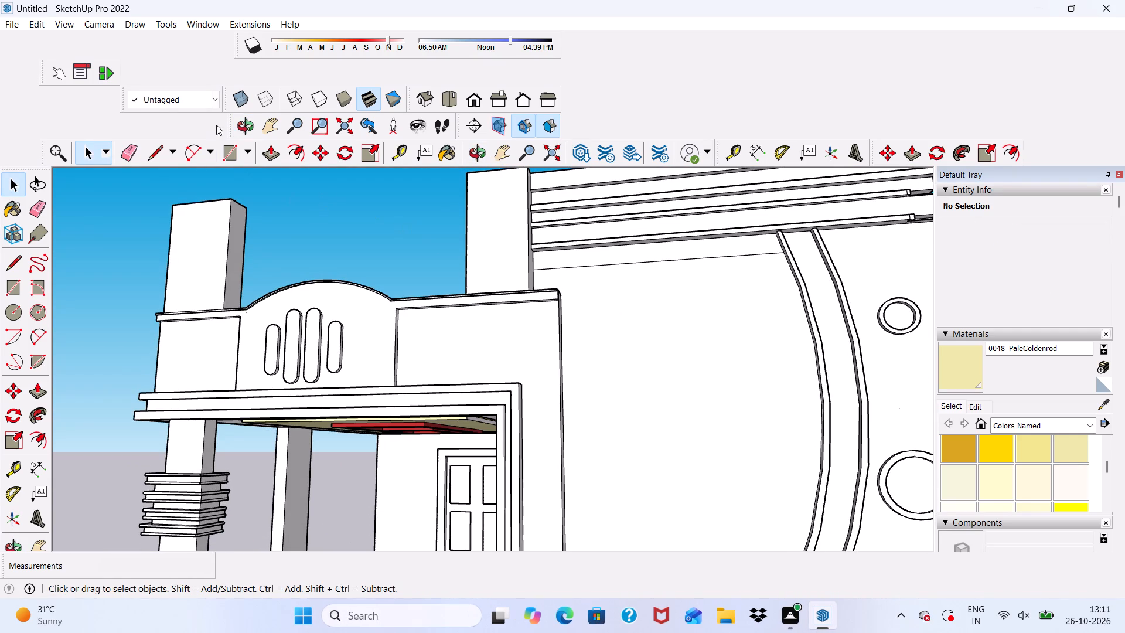
Draw a rectangle about 9' 10" by 8" just below the first strip, from the pillar's edge across the curved band's inner border.
{"action": "left_click", "coordinate": [226, 165]}
{"action": "scroll", "coordinate": [613, 259], "scroll_direction": "up", "scroll_amount": 5}
{"action": "middle_click_drag", "start_coordinate": [611, 292], "coordinate": [642, 381]}
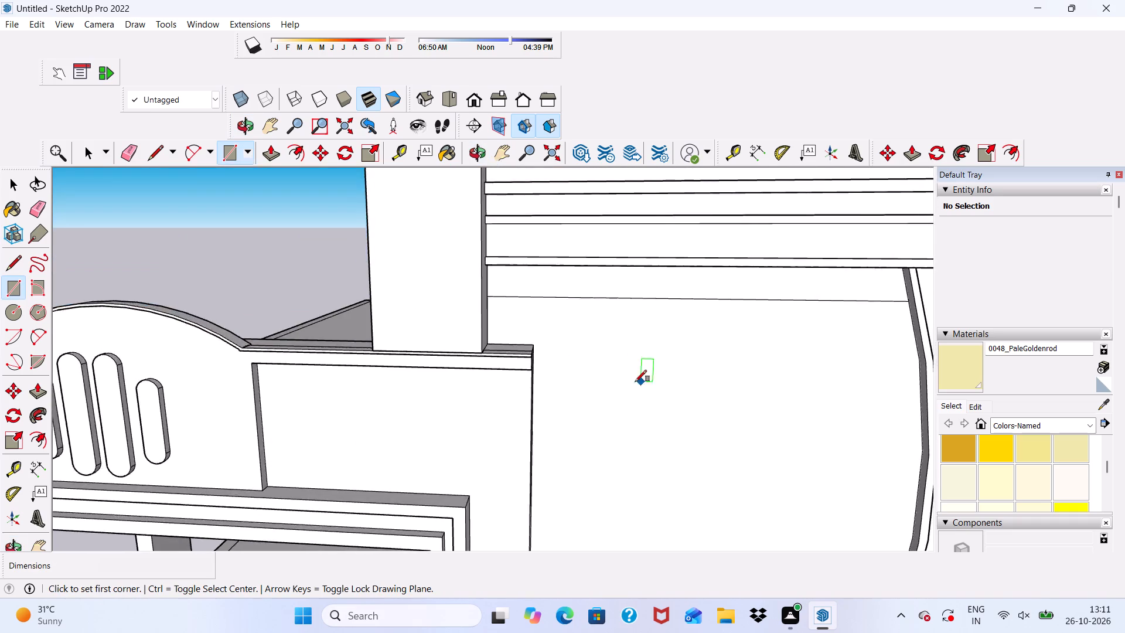
{"action": "scroll", "coordinate": [555, 370], "scroll_direction": "up", "scroll_amount": 6}
{"action": "scroll", "coordinate": [427, 267], "scroll_direction": "up", "scroll_amount": 3}
{"action": "left_click", "coordinate": [429, 263]}
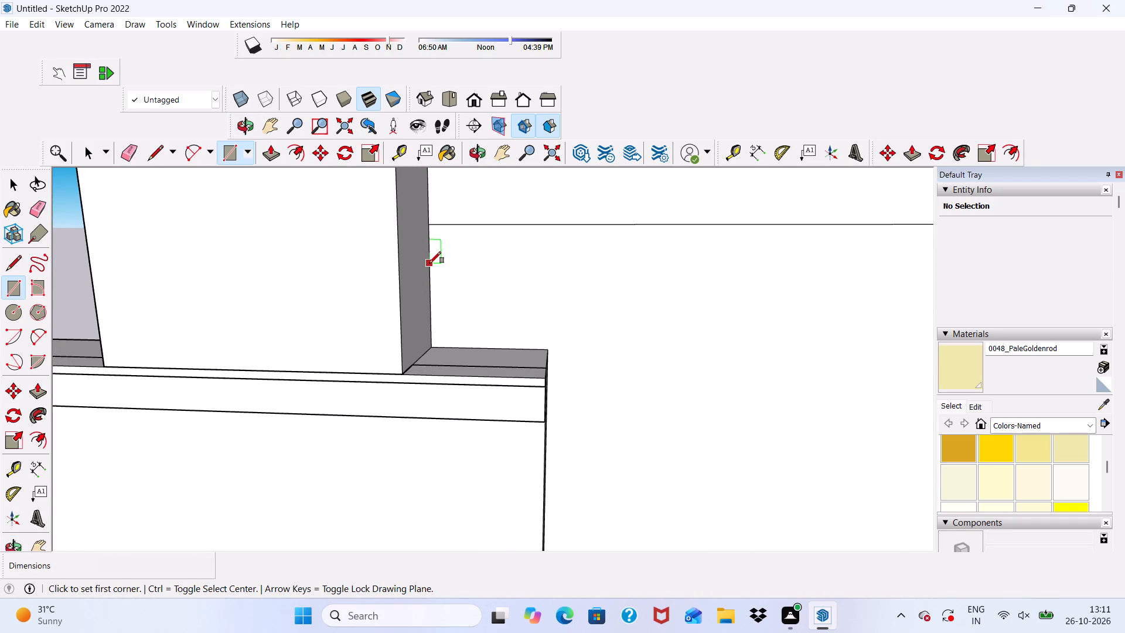
{"action": "scroll", "coordinate": [488, 310], "scroll_direction": "down", "scroll_amount": 4}
{"action": "scroll", "coordinate": [657, 338], "scroll_direction": "down", "scroll_amount": 11}
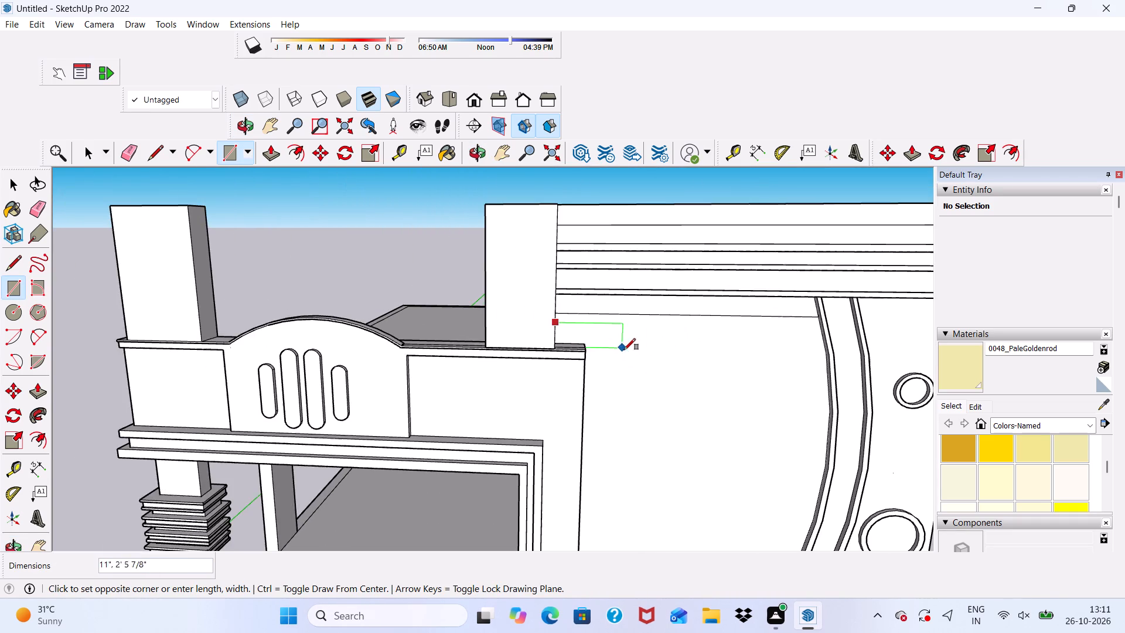
{"action": "middle_click_drag", "start_coordinate": [660, 350], "coordinate": [798, 350]}
{"action": "scroll", "coordinate": [793, 345], "scroll_direction": "up", "scroll_amount": 4}
{"action": "scroll", "coordinate": [723, 314], "scroll_direction": "up", "scroll_amount": 8}
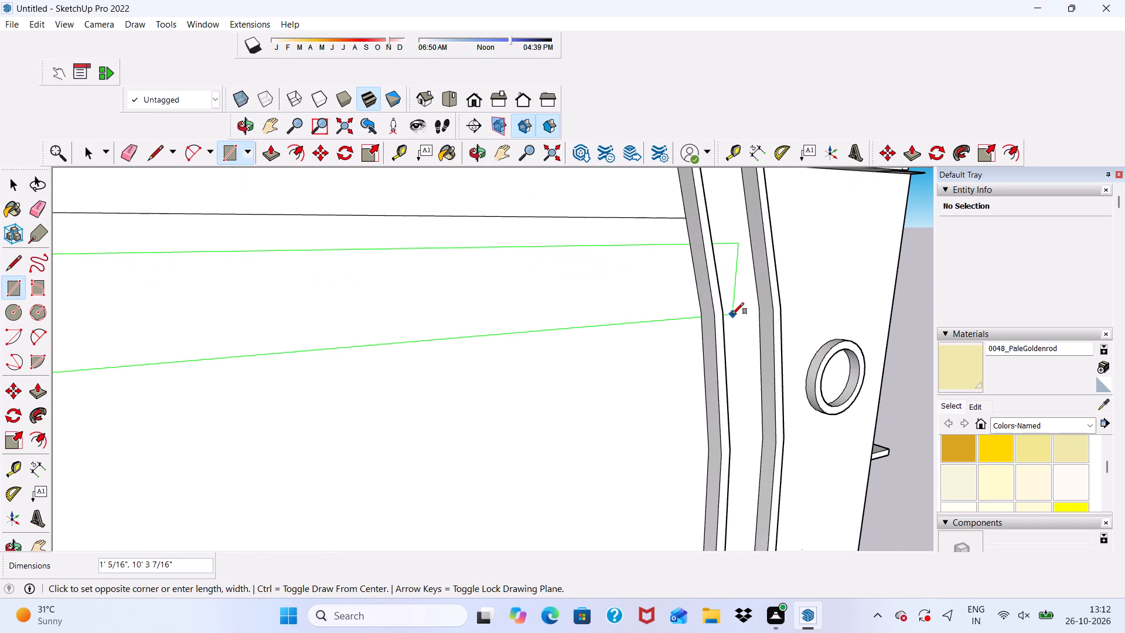
{"action": "middle_click_drag", "start_coordinate": [729, 323], "coordinate": [554, 322]}
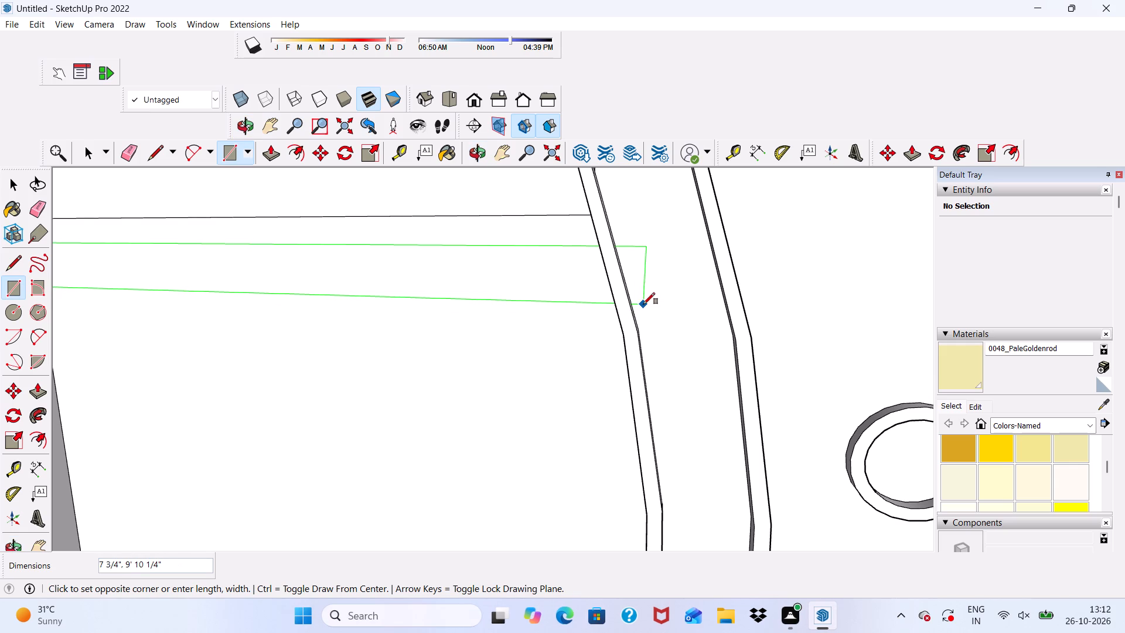
{"action": "left_click", "coordinate": [643, 304]}
Draw a third strip rectangle about 9' 1" by 10" from the balcony wall's upper corner across the curved band's inner border.
{"action": "scroll", "coordinate": [625, 310], "scroll_direction": "down", "scroll_amount": 5}
{"action": "middle_click_drag", "start_coordinate": [596, 328], "coordinate": [596, 264]}
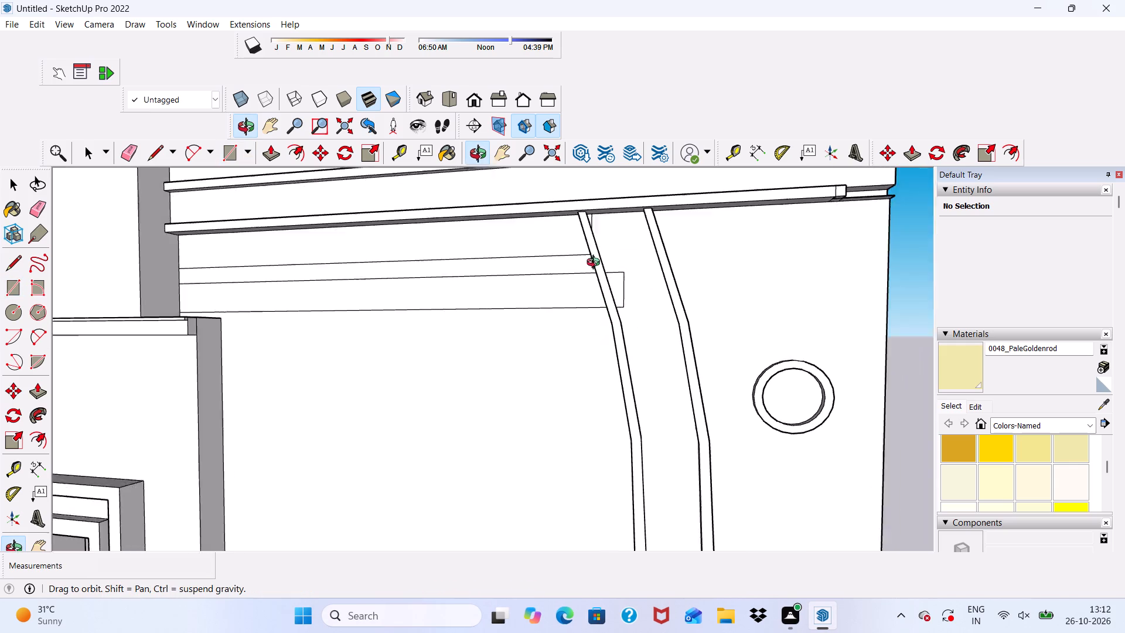
{"action": "middle_click_drag", "start_coordinate": [596, 264], "coordinate": [550, 275]}
{"action": "scroll", "coordinate": [264, 329], "scroll_direction": "up", "scroll_amount": 4}
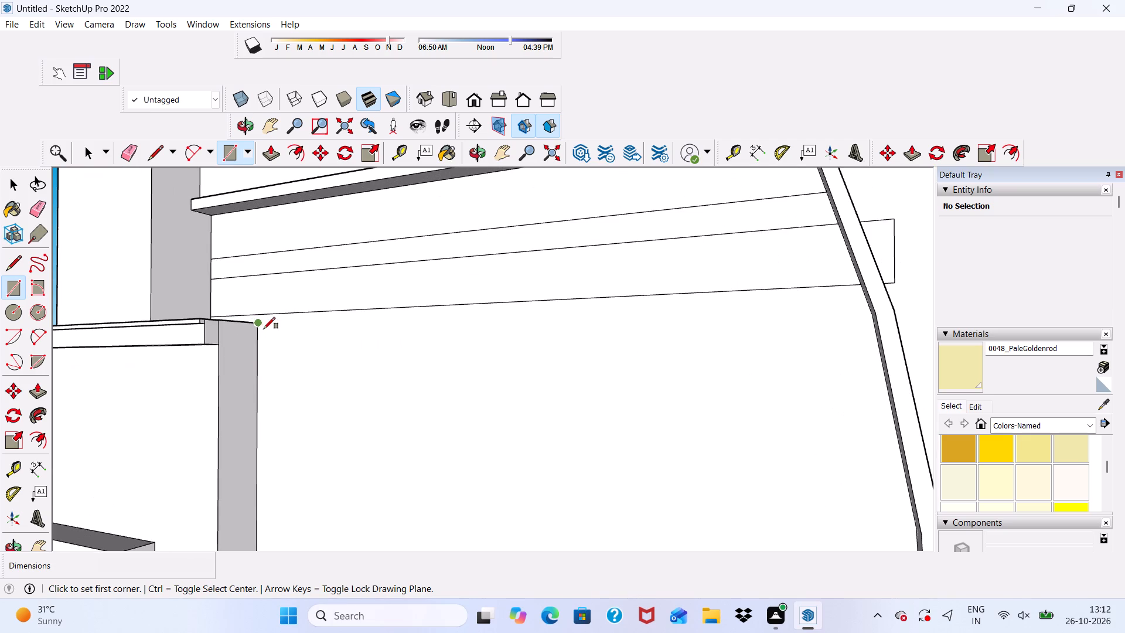
{"action": "left_click", "coordinate": [257, 323]}
{"action": "scroll", "coordinate": [492, 392], "scroll_direction": "down", "scroll_amount": 3}
{"action": "scroll", "coordinate": [566, 366], "scroll_direction": "down", "scroll_amount": 4}
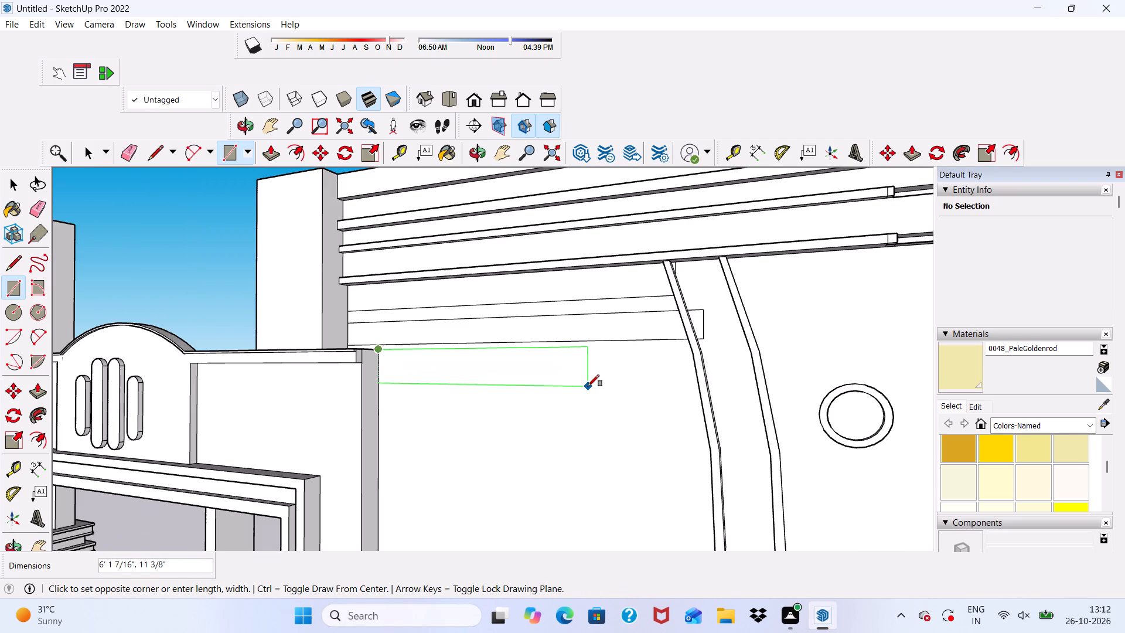
{"action": "middle_click_drag", "start_coordinate": [588, 386], "coordinate": [680, 386]}
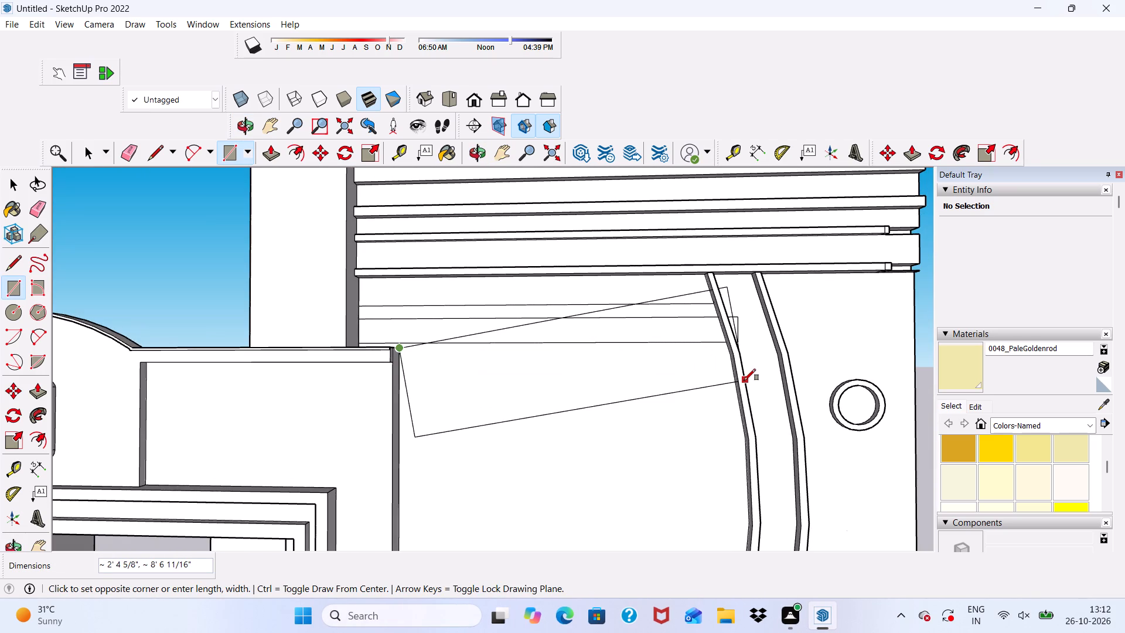
{"action": "scroll", "coordinate": [748, 389], "scroll_direction": "down", "scroll_amount": 3}
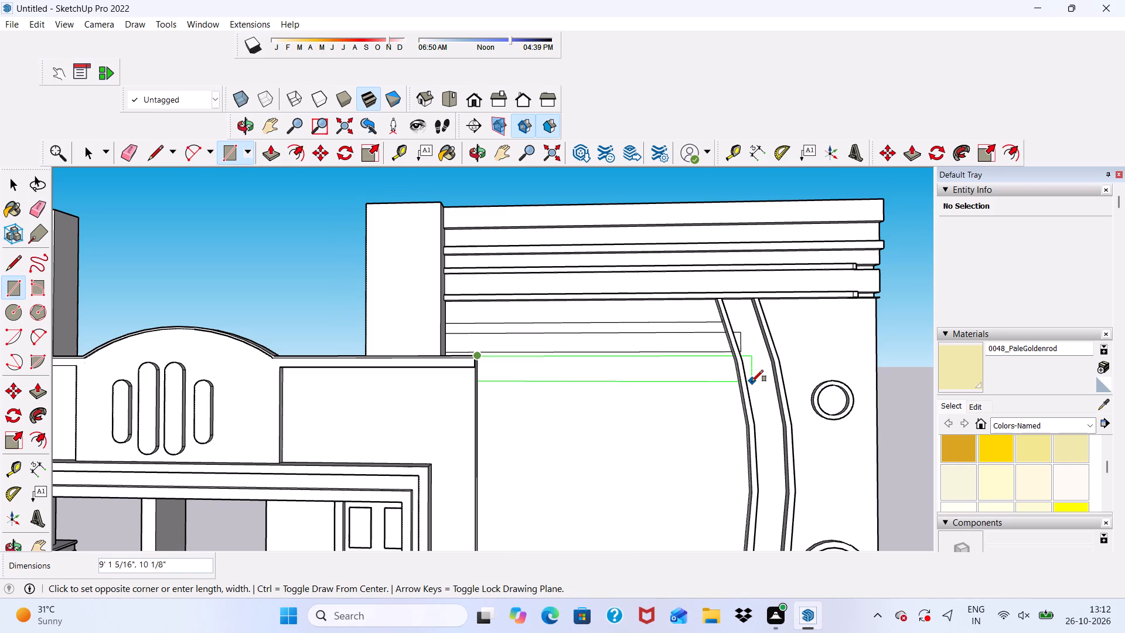
{"action": "left_click", "coordinate": [752, 382]}
Examine the strip outlines beneath the cornice up close and against the whole facade.
{"action": "scroll", "coordinate": [646, 363], "scroll_direction": "down", "scroll_amount": 4}
{"action": "middle_click_drag", "start_coordinate": [637, 377], "coordinate": [613, 403]}
{"action": "scroll", "coordinate": [517, 393], "scroll_direction": "up", "scroll_amount": 2}
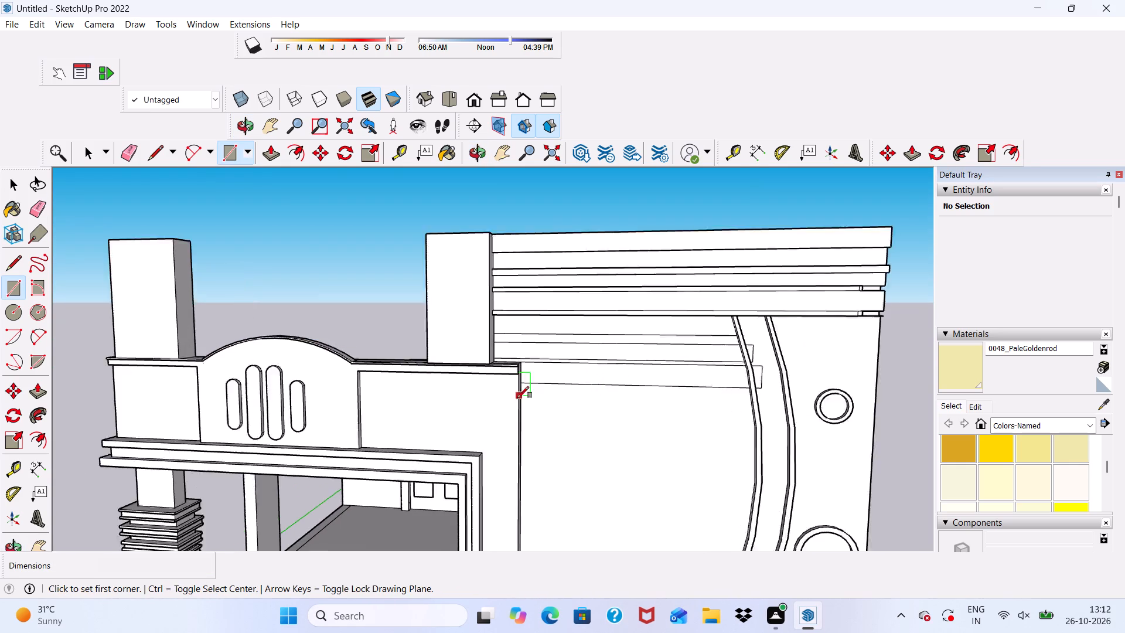
{"action": "scroll", "coordinate": [517, 398], "scroll_direction": "up", "scroll_amount": 2}
{"action": "key", "text": "space"}
{"action": "scroll", "coordinate": [649, 380], "scroll_direction": "up", "scroll_amount": 7}
{"action": "scroll", "coordinate": [679, 325], "scroll_direction": "down", "scroll_amount": 3}
{"action": "middle_click_drag", "start_coordinate": [627, 351], "coordinate": [701, 305]}
{"action": "scroll", "coordinate": [703, 306], "scroll_direction": "up", "scroll_amount": 1}
{"action": "scroll", "coordinate": [534, 276], "scroll_direction": "down", "scroll_amount": 1}
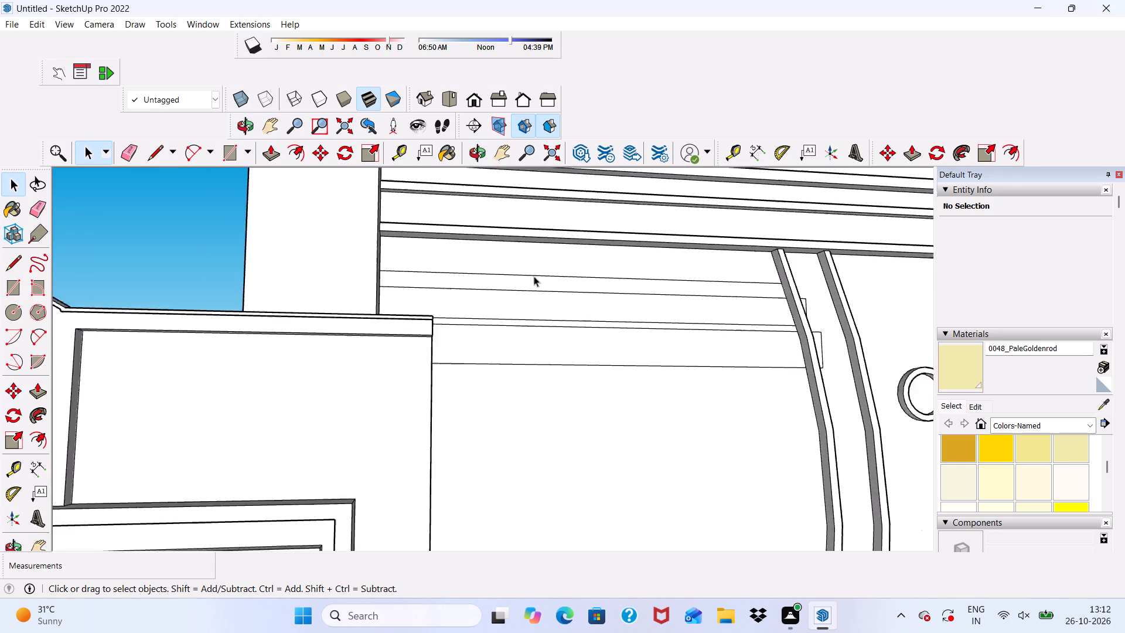
{"action": "scroll", "coordinate": [534, 276], "scroll_direction": "down", "scroll_amount": 15}
{"action": "middle_click_drag", "start_coordinate": [609, 304], "coordinate": [492, 348]}
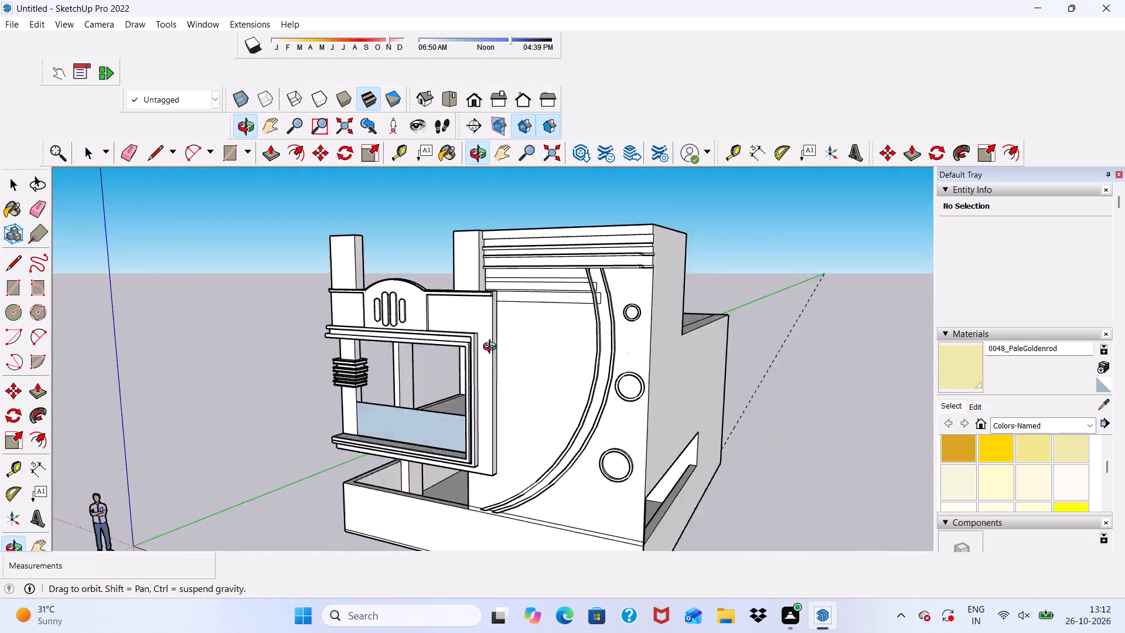
{"action": "middle_click_drag", "start_coordinate": [492, 348], "coordinate": [557, 319]}
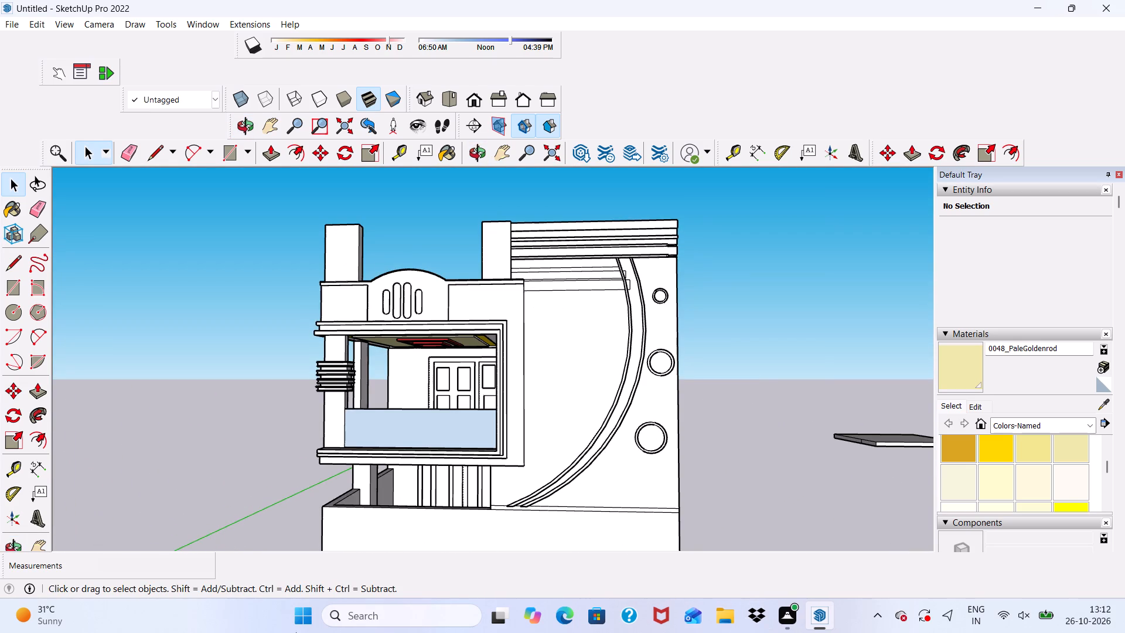
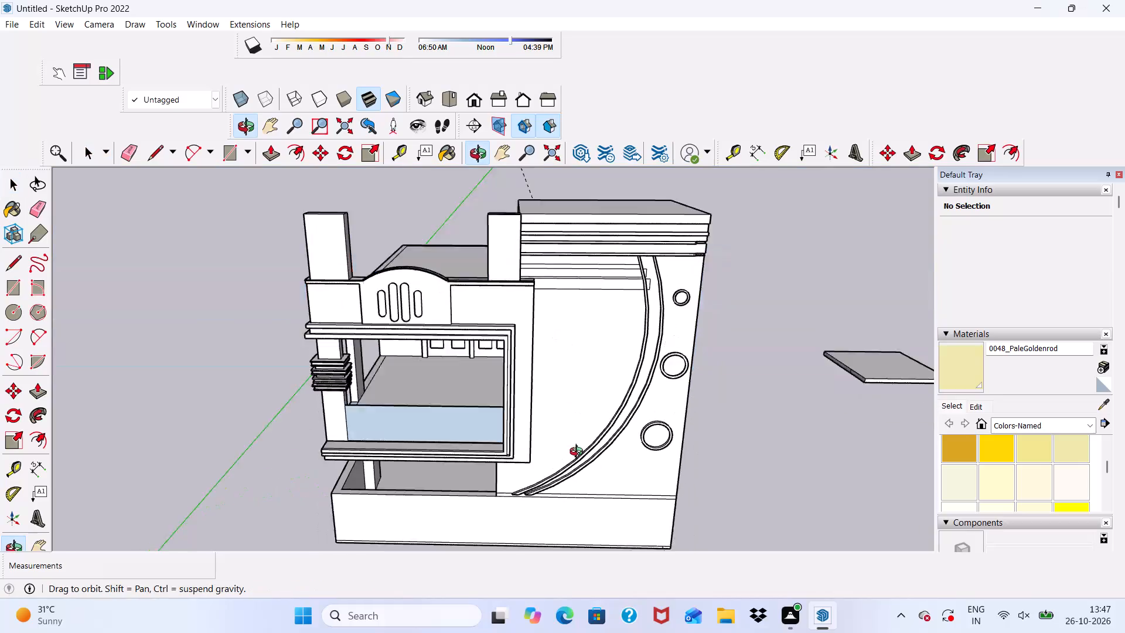
Erase the end of the second strip rectangle that extends past the curved band's inner border.
{"action": "scroll", "coordinate": [581, 424], "scroll_direction": "up", "scroll_amount": 1}
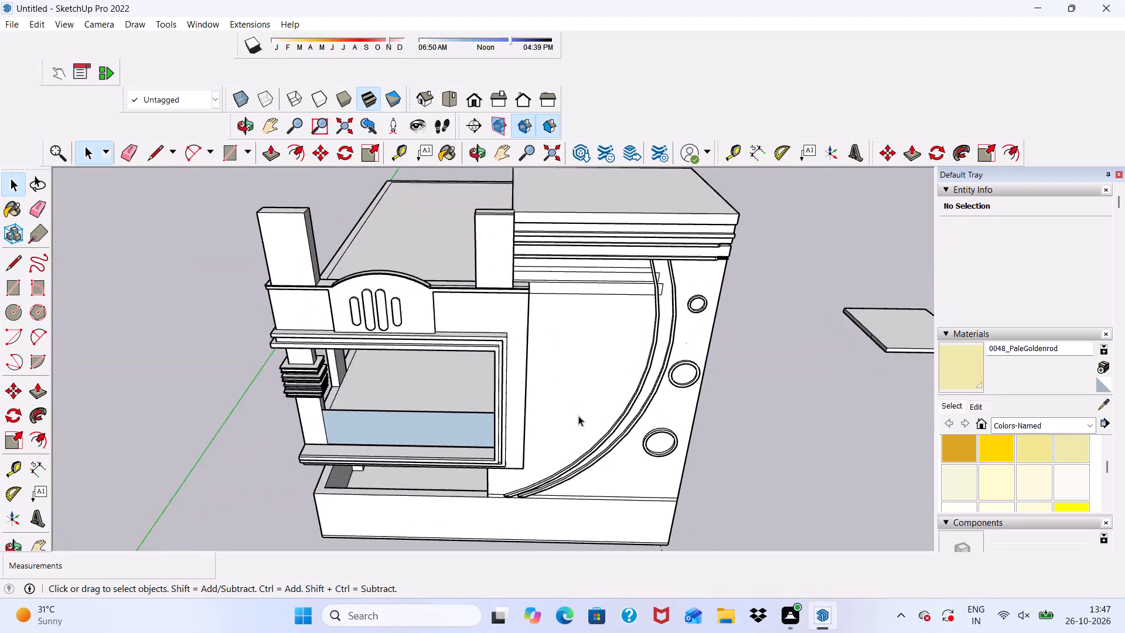
{"action": "scroll", "coordinate": [578, 416], "scroll_direction": "up", "scroll_amount": 5}
{"action": "scroll", "coordinate": [571, 237], "scroll_direction": "down", "scroll_amount": 5}
{"action": "middle_click_drag", "start_coordinate": [597, 202], "coordinate": [537, 127]}
{"action": "scroll", "coordinate": [537, 126], "scroll_direction": "up", "scroll_amount": 4}
{"action": "scroll", "coordinate": [539, 133], "scroll_direction": "down", "scroll_amount": 2}
{"action": "scroll", "coordinate": [600, 256], "scroll_direction": "up", "scroll_amount": 2}
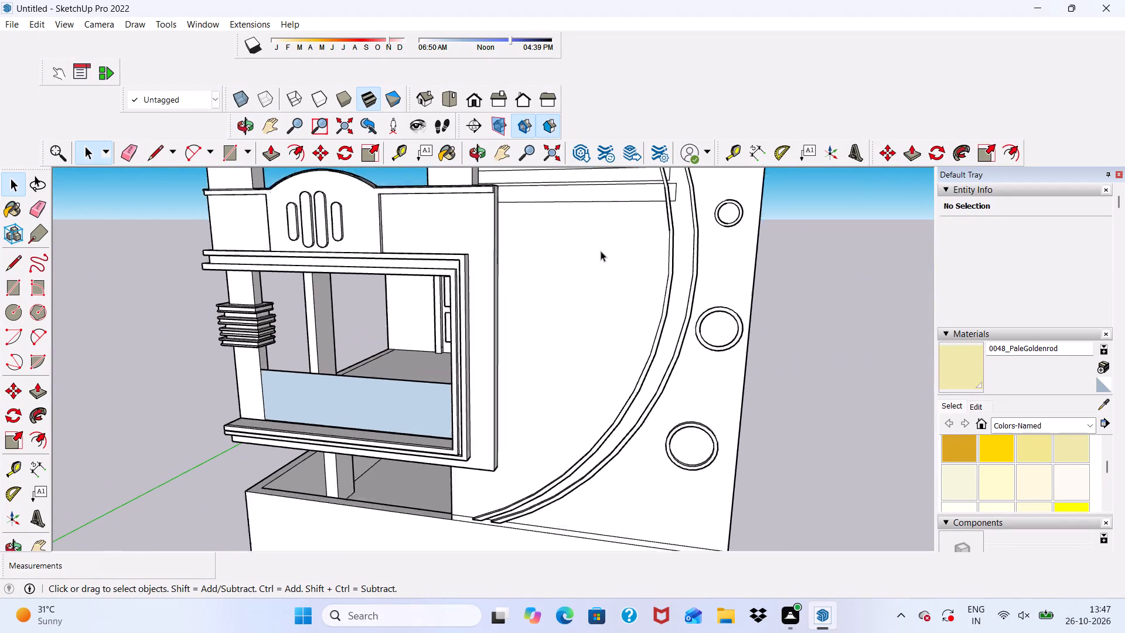
{"action": "scroll", "coordinate": [601, 251], "scroll_direction": "up", "scroll_amount": 4}
{"action": "scroll", "coordinate": [509, 258], "scroll_direction": "down", "scroll_amount": 6}
{"action": "middle_click_drag", "start_coordinate": [524, 265], "coordinate": [523, 197]}
{"action": "scroll", "coordinate": [523, 197], "scroll_direction": "up", "scroll_amount": 7}
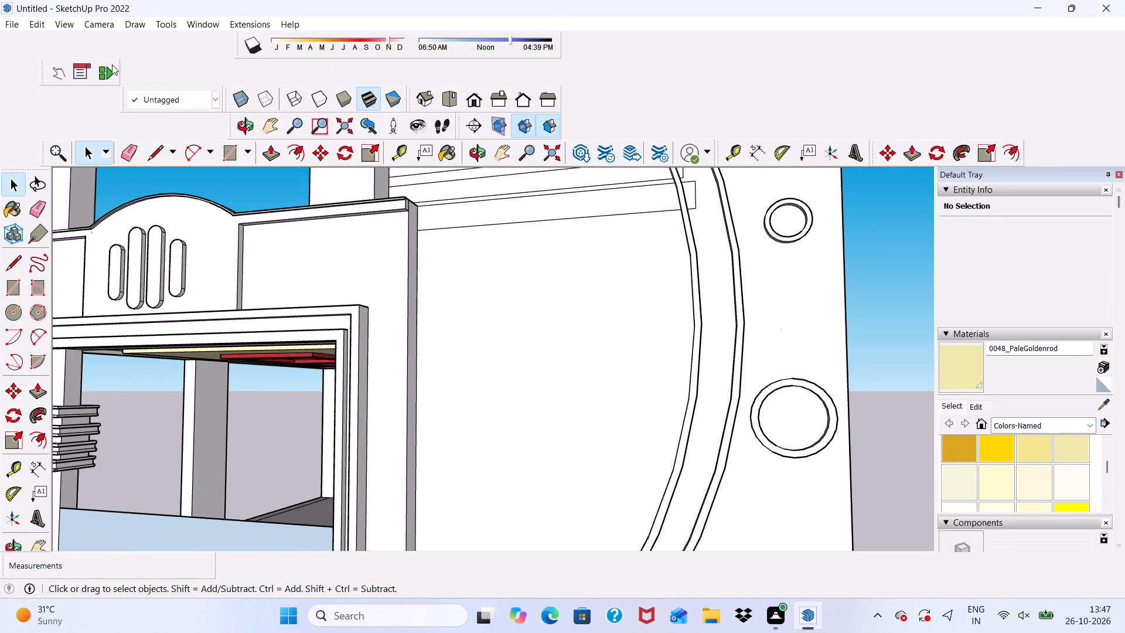
{"action": "left_click", "coordinate": [129, 148]}
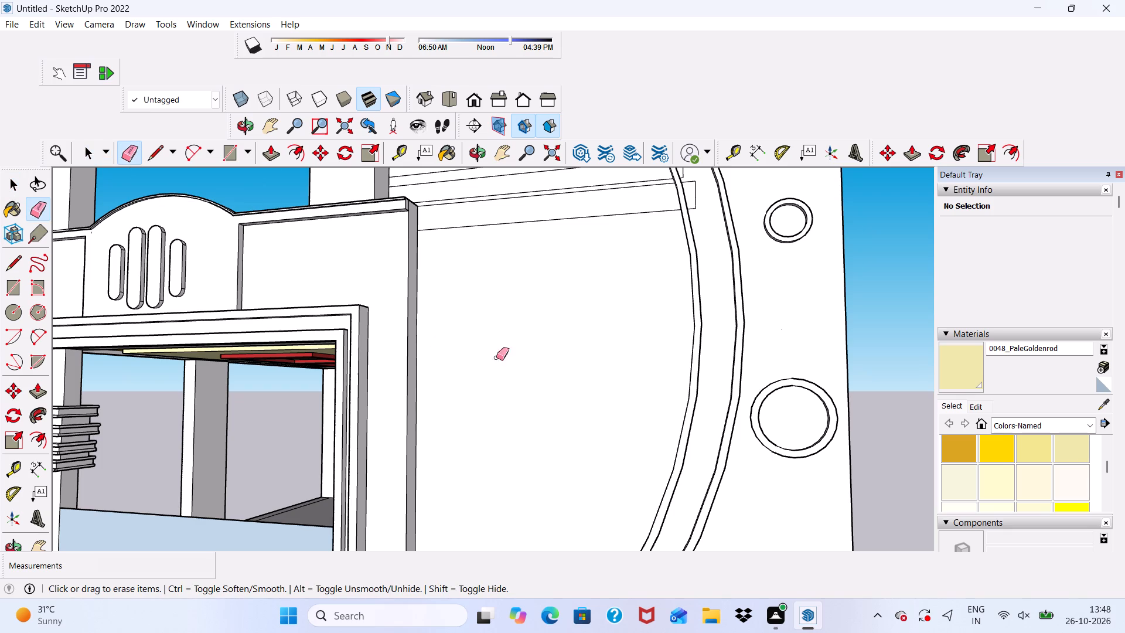
{"action": "scroll", "coordinate": [704, 168], "scroll_direction": "up", "scroll_amount": 3}
{"action": "scroll", "coordinate": [688, 212], "scroll_direction": "down", "scroll_amount": 5}
{"action": "scroll", "coordinate": [641, 186], "scroll_direction": "up", "scroll_amount": 9}
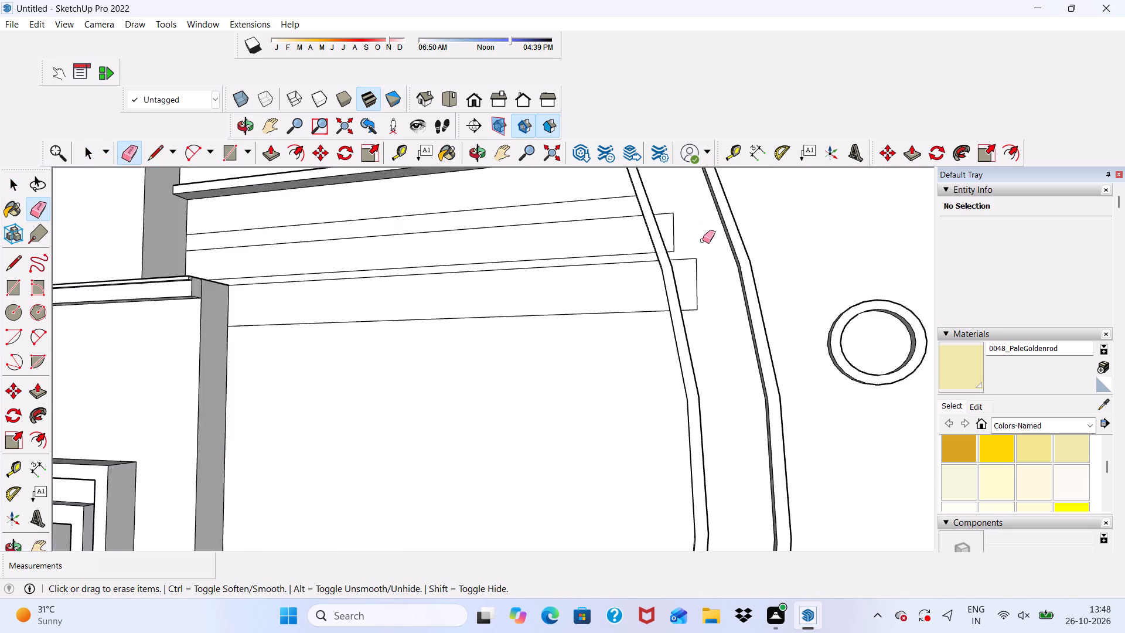
{"action": "scroll", "coordinate": [703, 240], "scroll_direction": "up", "scroll_amount": 10}
{"action": "left_click_drag", "start_coordinate": [628, 215], "coordinate": [664, 351]}
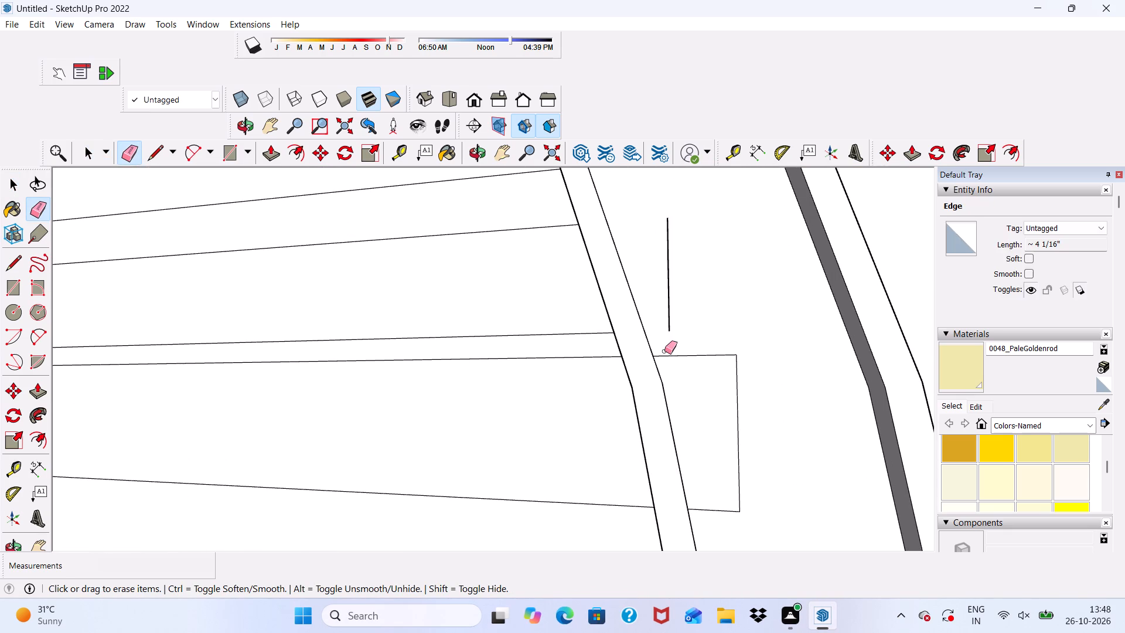
{"action": "left_click_drag", "start_coordinate": [668, 273], "coordinate": [674, 309]}
Erase the end of the third strip rectangle that extends past the curved band's inner border.
{"action": "left_click_drag", "start_coordinate": [683, 346], "coordinate": [708, 506]}
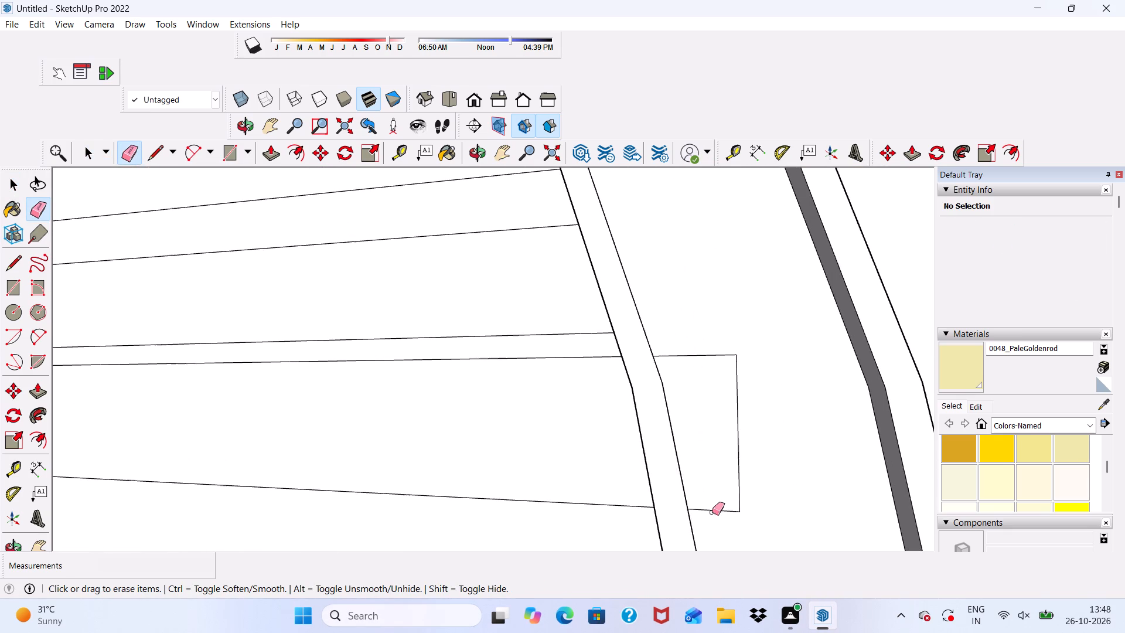
{"action": "left_click", "coordinate": [712, 512]}
{"action": "left_click_drag", "start_coordinate": [710, 503], "coordinate": [709, 519]}
{"action": "left_click_drag", "start_coordinate": [731, 477], "coordinate": [734, 491]}
{"action": "left_click_drag", "start_coordinate": [691, 347], "coordinate": [745, 442]}
{"action": "left_click_drag", "start_coordinate": [711, 333], "coordinate": [717, 370]}
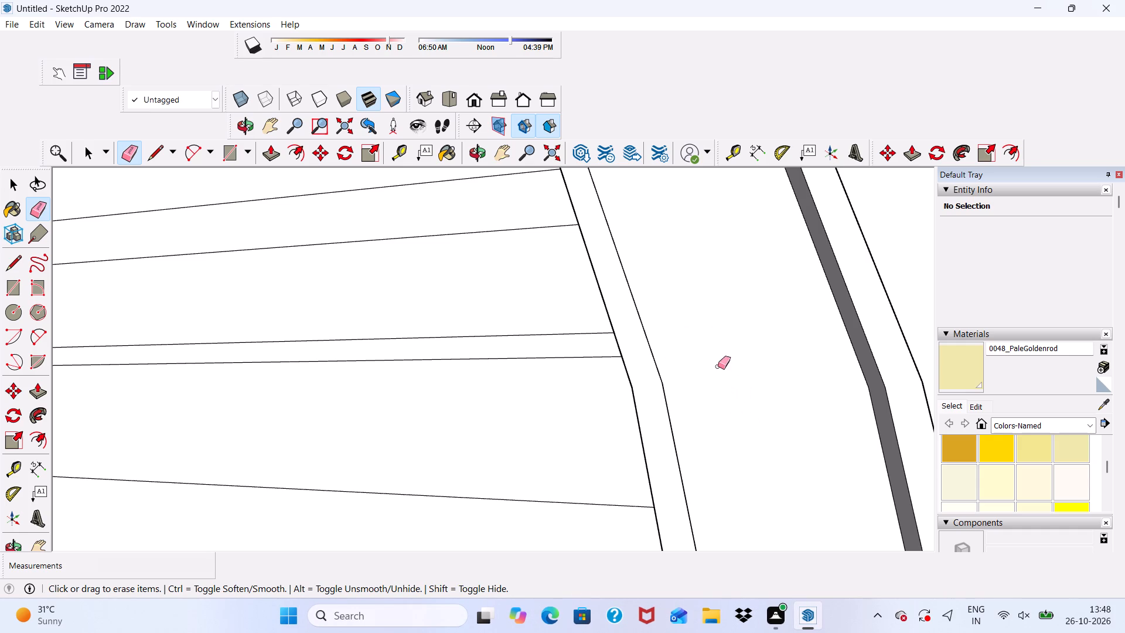
{"action": "scroll", "coordinate": [711, 271], "scroll_direction": "down", "scroll_amount": 5}
{"action": "middle_click_drag", "start_coordinate": [551, 423], "coordinate": [641, 398]}
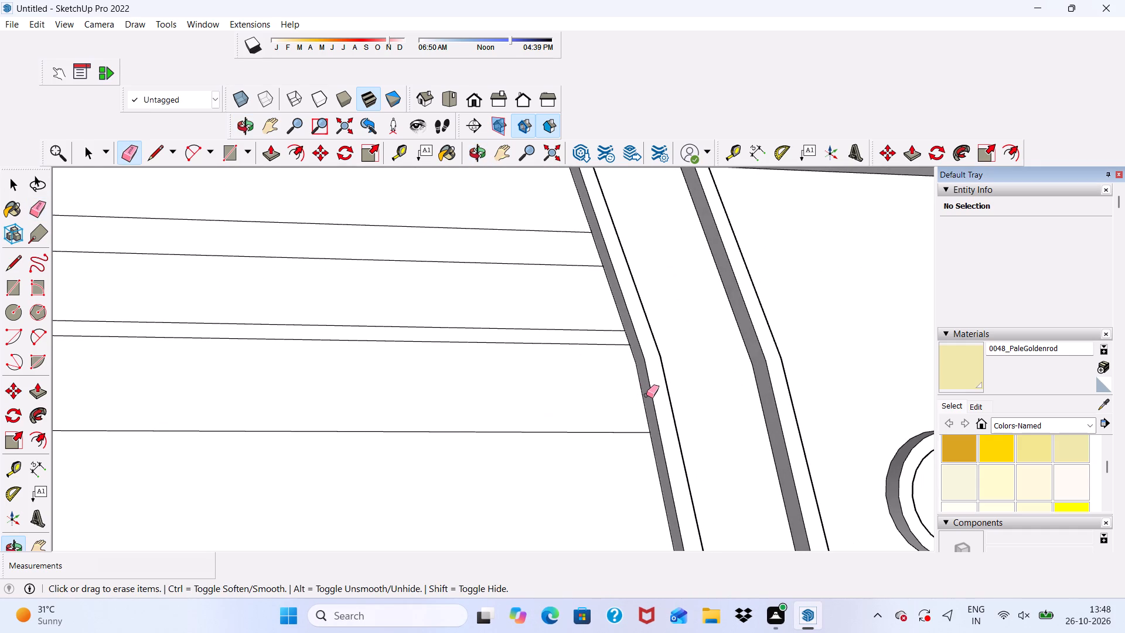
{"action": "left_click", "coordinate": [646, 395]}
{"action": "key", "text": "space"}
Draw a fourth strip rectangle about 9' 5" by 8" just below the third, from the balcony wall's edge across the curved band's inner border.
{"action": "scroll", "coordinate": [646, 395], "scroll_direction": "down", "scroll_amount": 5}
{"action": "middle_click_drag", "start_coordinate": [749, 375], "coordinate": [819, 433]}
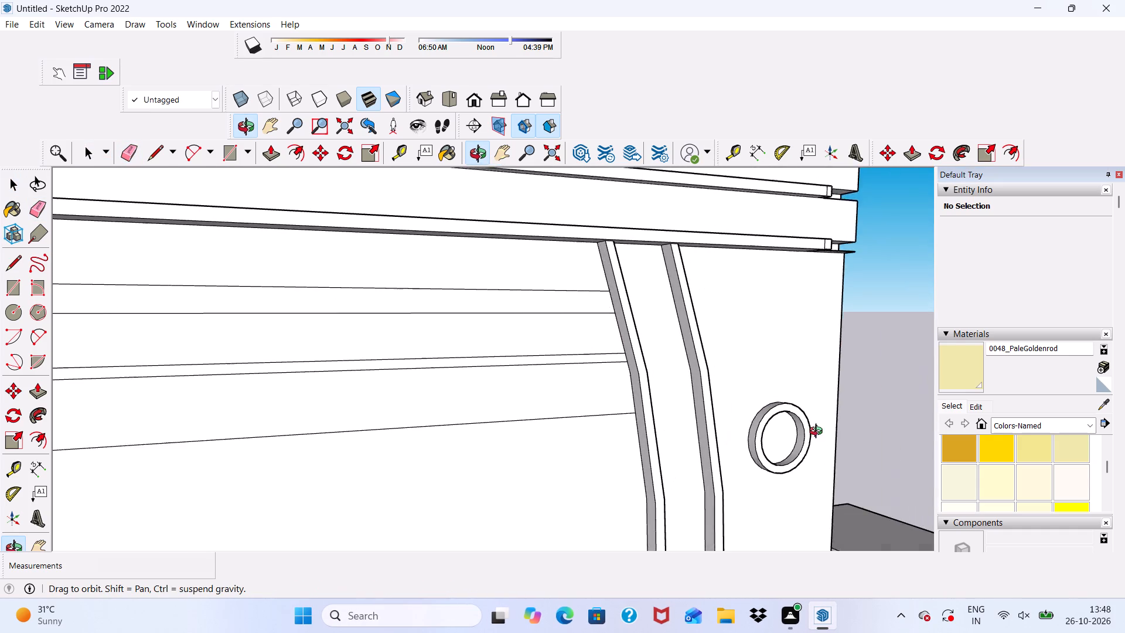
{"action": "middle_click_drag", "start_coordinate": [819, 433], "coordinate": [748, 455]}
{"action": "scroll", "coordinate": [741, 427], "scroll_direction": "down", "scroll_amount": 5}
{"action": "scroll", "coordinate": [444, 393], "scroll_direction": "up", "scroll_amount": 2}
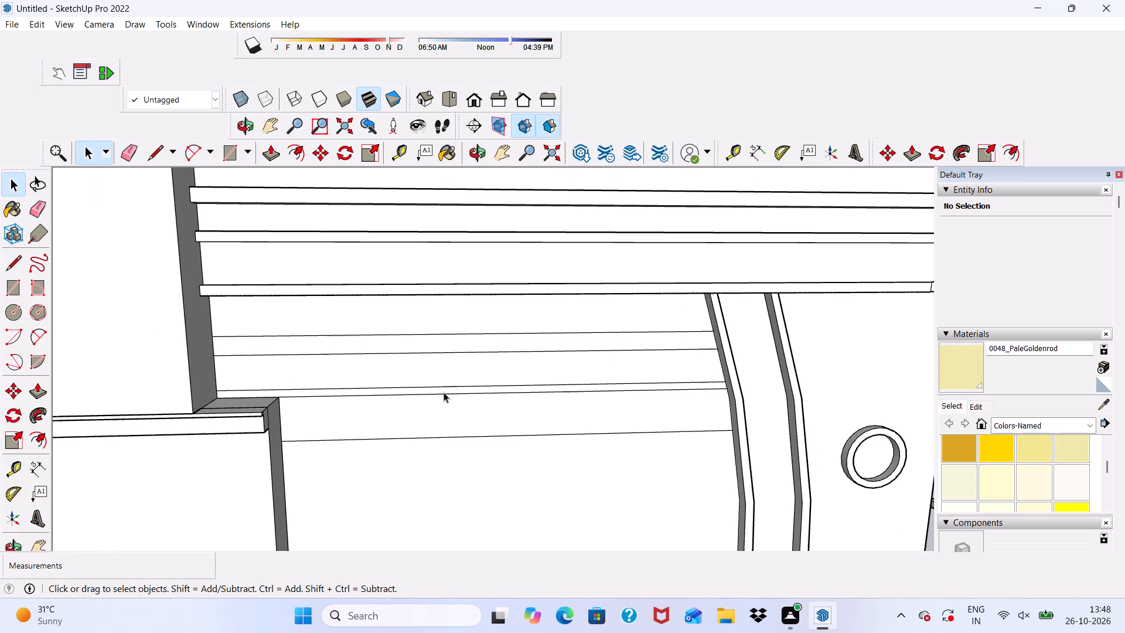
{"action": "scroll", "coordinate": [444, 392], "scroll_direction": "up", "scroll_amount": 1}
{"action": "left_click", "coordinate": [224, 154]}
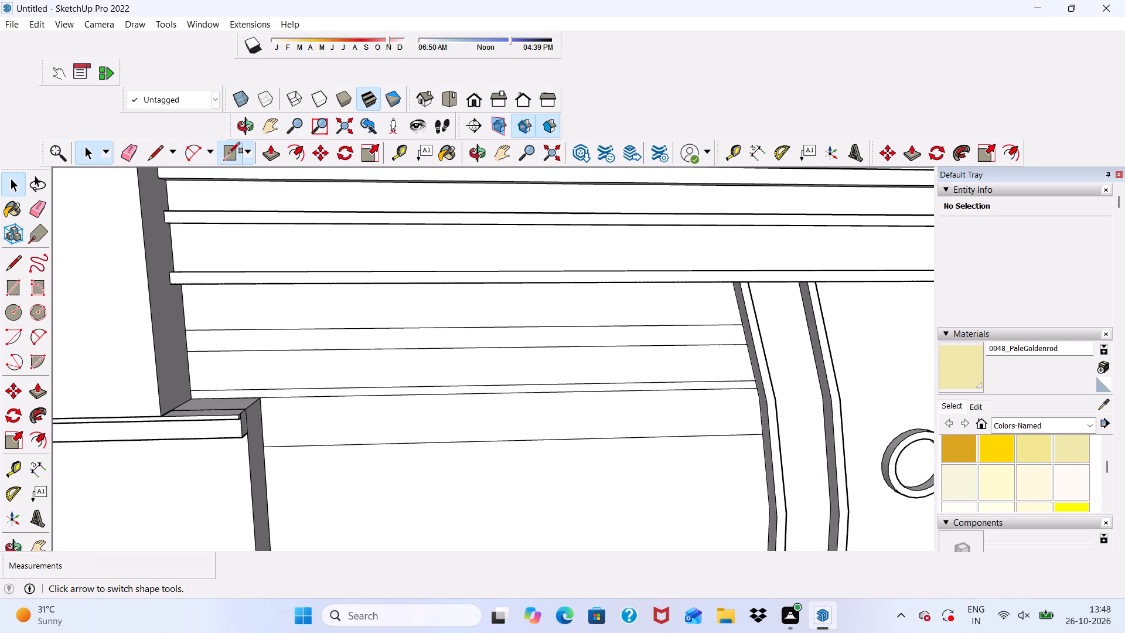
{"action": "scroll", "coordinate": [310, 232], "scroll_direction": "down", "scroll_amount": 4}
{"action": "scroll", "coordinate": [319, 497], "scroll_direction": "up", "scroll_amount": 4}
{"action": "scroll", "coordinate": [319, 497], "scroll_direction": "down", "scroll_amount": 1}
{"action": "middle_click_drag", "start_coordinate": [319, 497], "coordinate": [330, 426]}
{"action": "scroll", "coordinate": [260, 399], "scroll_direction": "up", "scroll_amount": 6}
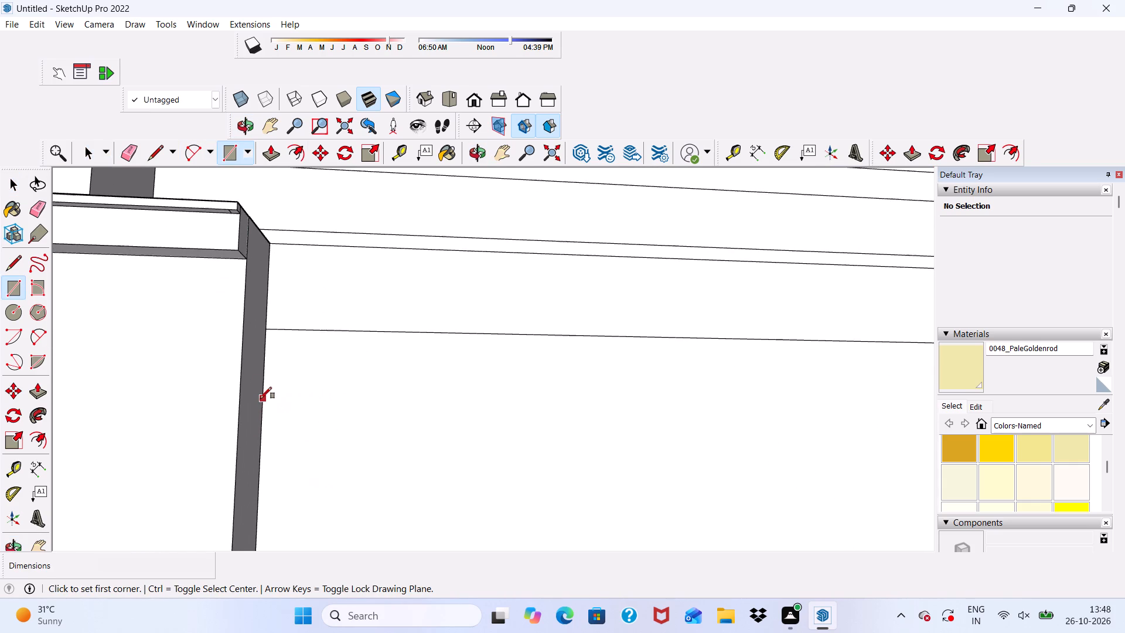
{"action": "scroll", "coordinate": [283, 350], "scroll_direction": "up", "scroll_amount": 4}
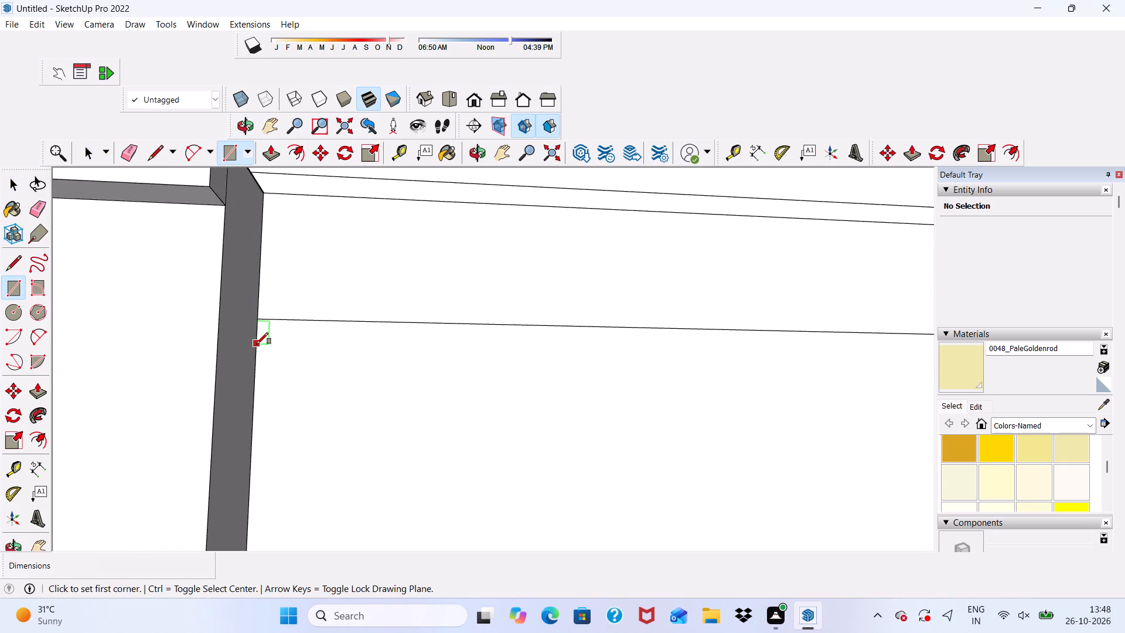
{"action": "left_click", "coordinate": [257, 344]}
{"action": "scroll", "coordinate": [471, 432], "scroll_direction": "down", "scroll_amount": 13}
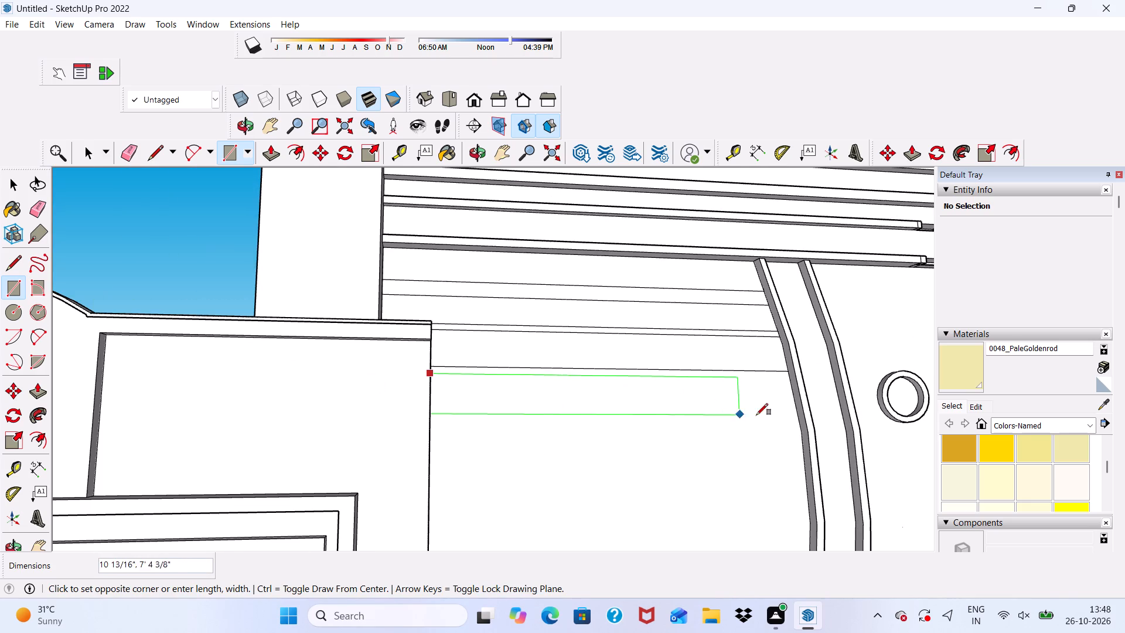
{"action": "scroll", "coordinate": [787, 434], "scroll_direction": "up", "scroll_amount": 4}
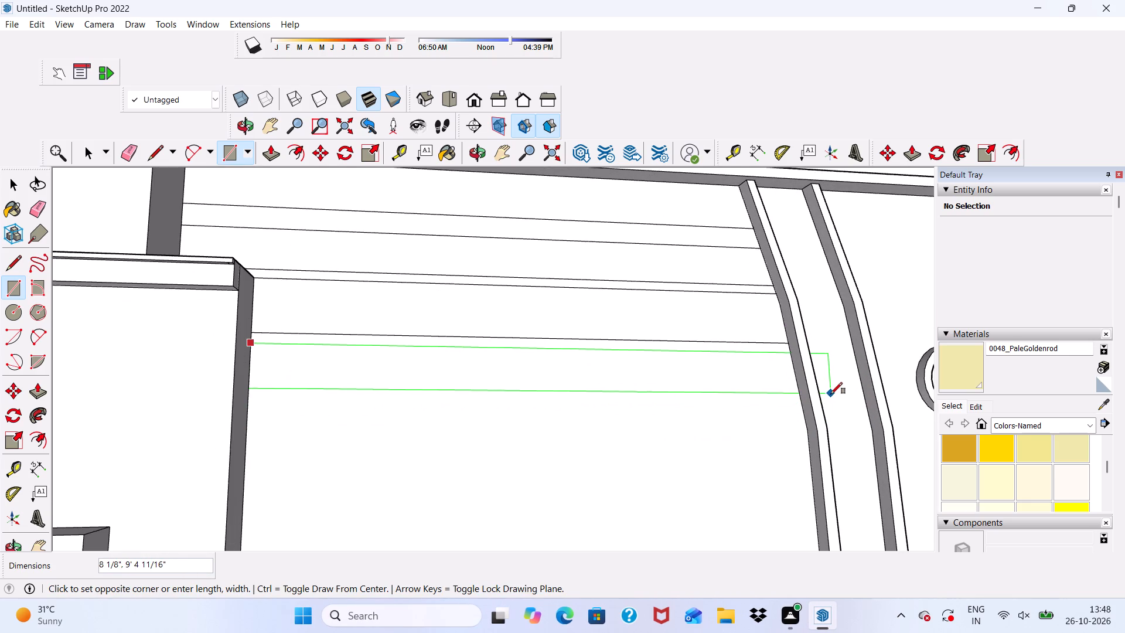
{"action": "left_click", "coordinate": [829, 397]}
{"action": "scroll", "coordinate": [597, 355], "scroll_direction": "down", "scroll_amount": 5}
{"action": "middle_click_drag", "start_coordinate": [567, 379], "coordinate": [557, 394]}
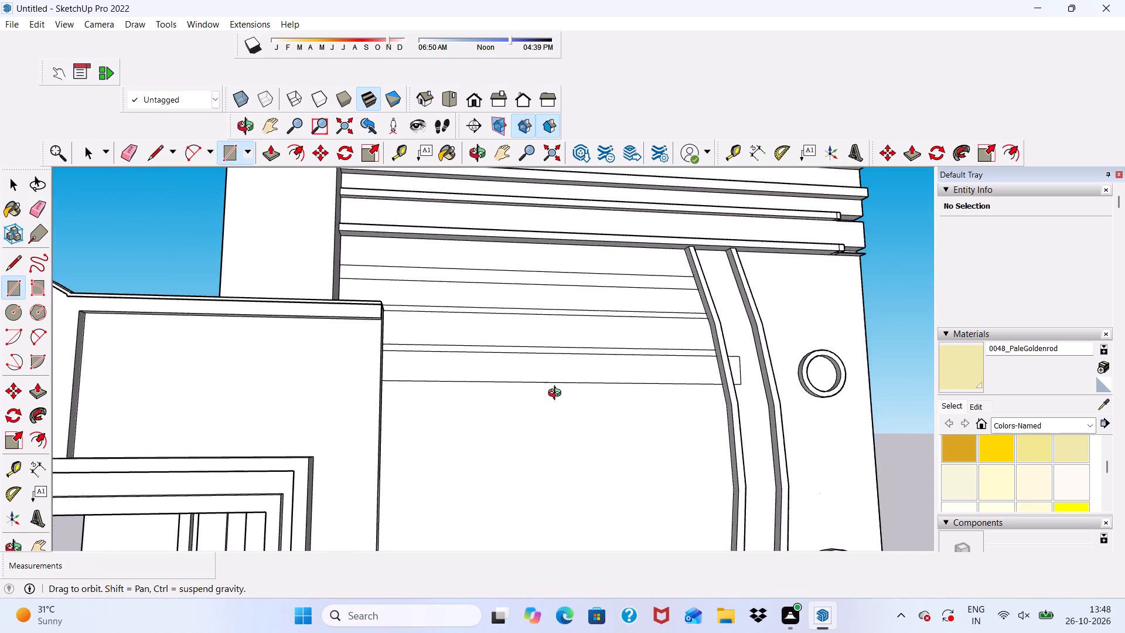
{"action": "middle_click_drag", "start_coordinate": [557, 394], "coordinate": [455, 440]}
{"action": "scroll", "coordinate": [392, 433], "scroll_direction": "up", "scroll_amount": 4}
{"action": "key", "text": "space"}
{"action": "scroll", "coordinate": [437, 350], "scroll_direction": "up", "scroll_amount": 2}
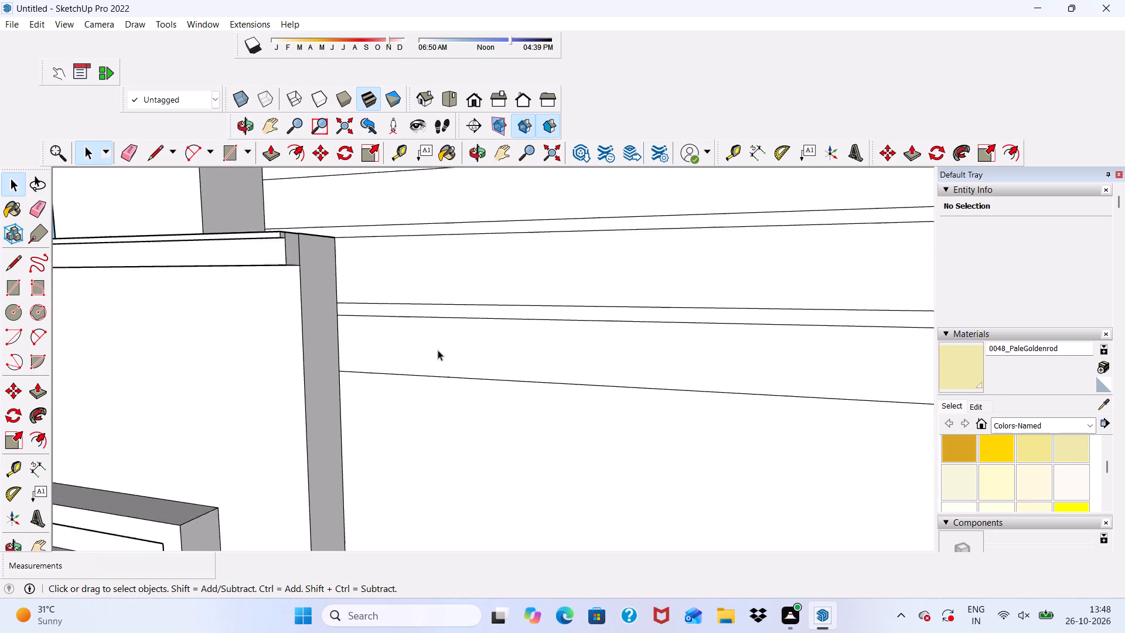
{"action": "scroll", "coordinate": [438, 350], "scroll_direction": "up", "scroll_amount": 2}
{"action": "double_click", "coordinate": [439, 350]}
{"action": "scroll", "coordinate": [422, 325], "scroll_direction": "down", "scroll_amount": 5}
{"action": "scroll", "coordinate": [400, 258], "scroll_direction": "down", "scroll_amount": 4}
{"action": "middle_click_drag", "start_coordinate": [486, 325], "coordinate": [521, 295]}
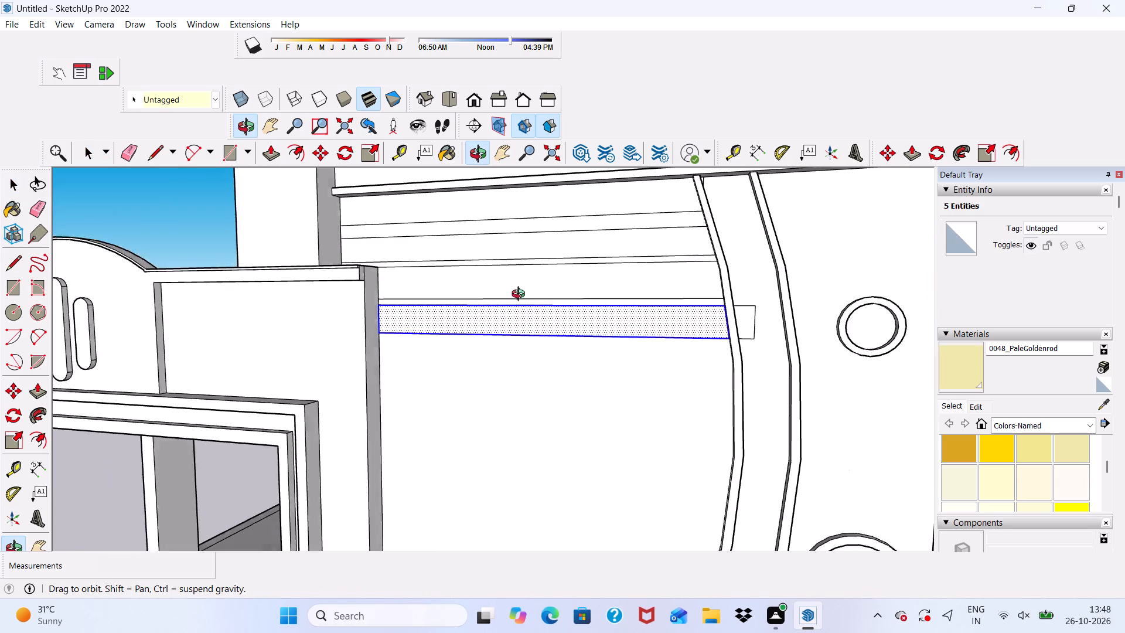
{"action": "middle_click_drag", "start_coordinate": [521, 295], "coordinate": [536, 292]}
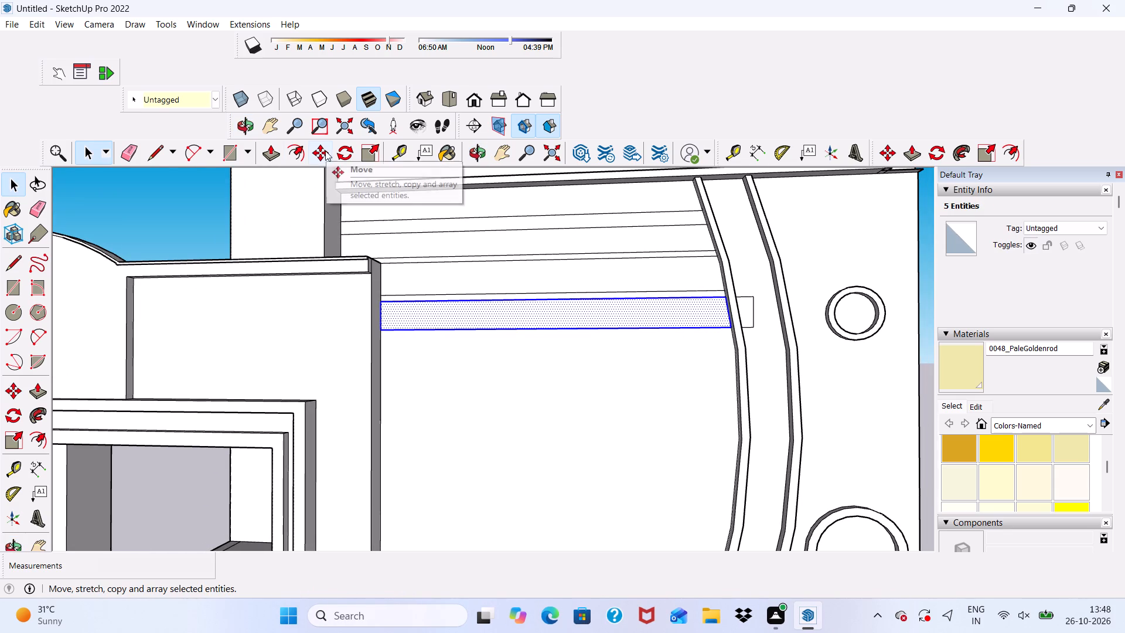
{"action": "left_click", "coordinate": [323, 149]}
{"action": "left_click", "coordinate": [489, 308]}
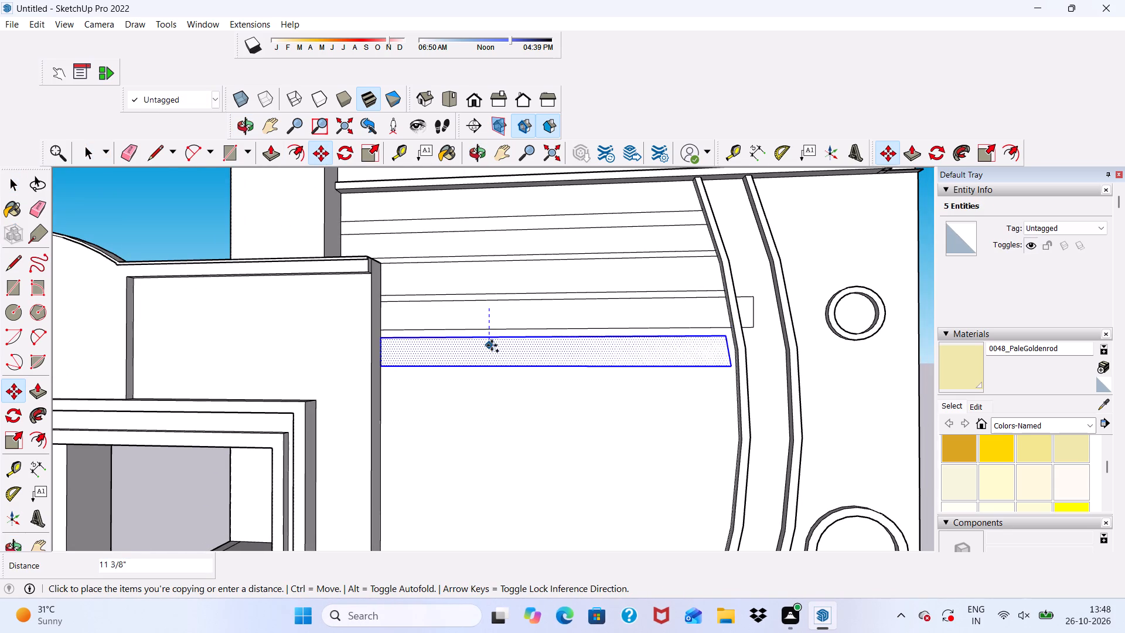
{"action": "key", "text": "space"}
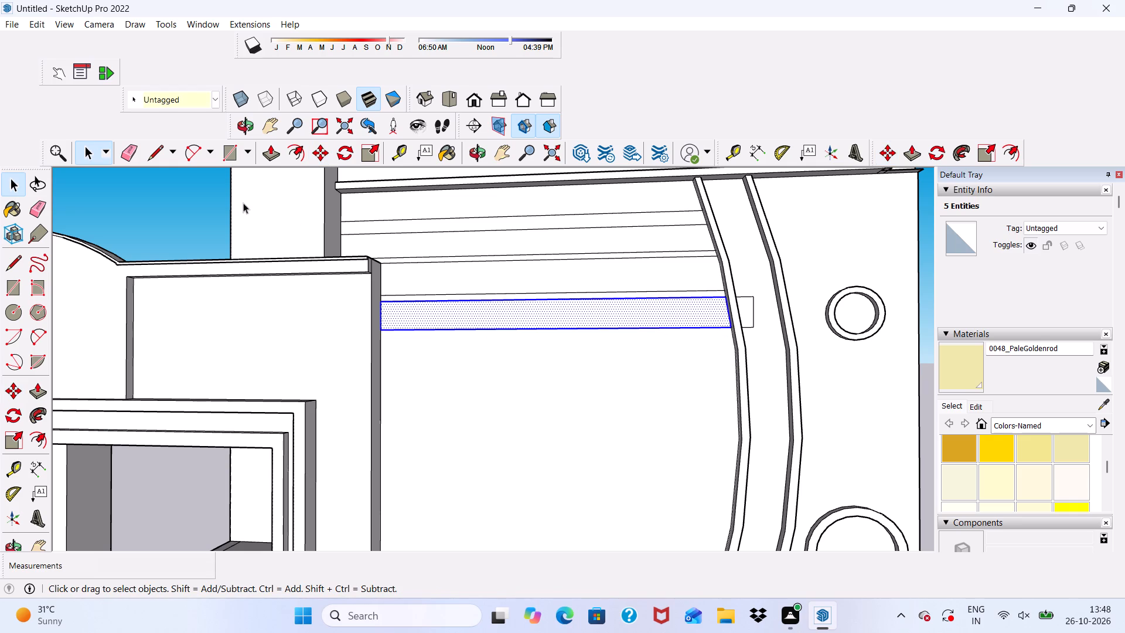
Draw a fifth strip rectangle about 9' 4" by 7" just below the fourth, from the balcony wall's edge across the curved band's inner border.
{"action": "left_click", "coordinate": [227, 155]}
{"action": "scroll", "coordinate": [403, 336], "scroll_direction": "up", "scroll_amount": 5}
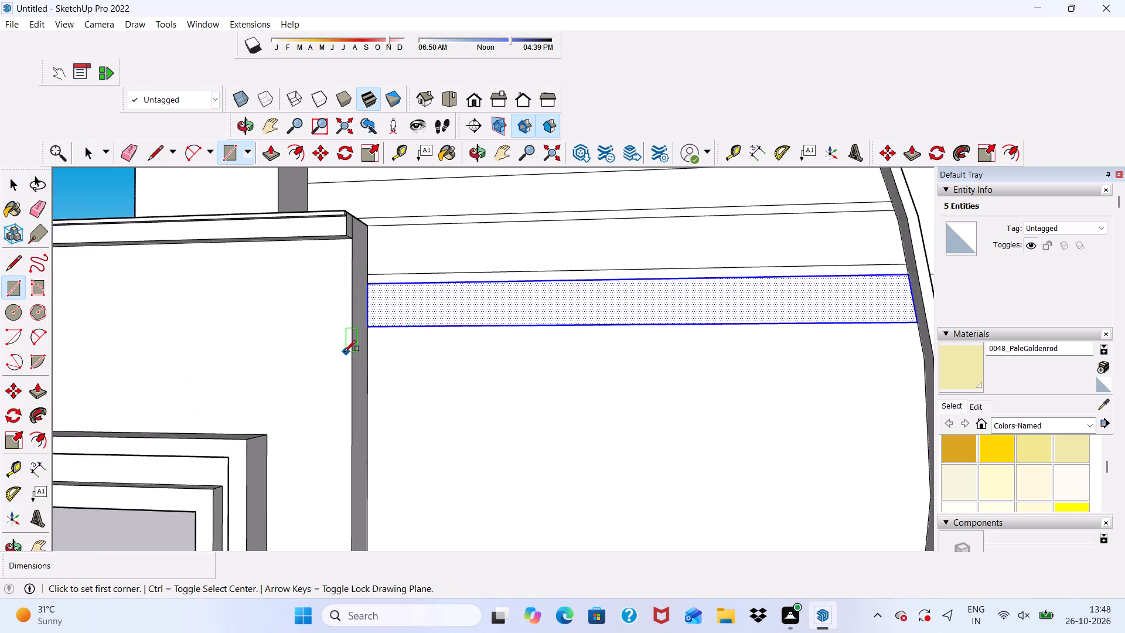
{"action": "scroll", "coordinate": [345, 352], "scroll_direction": "up", "scroll_amount": 6}
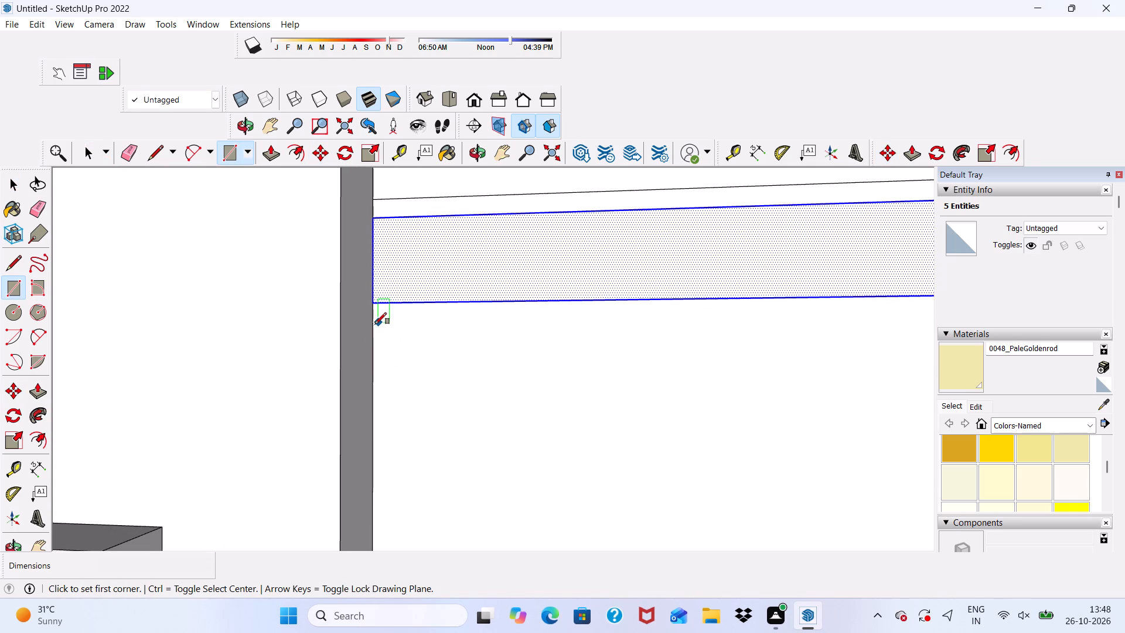
{"action": "left_click", "coordinate": [373, 319]}
{"action": "scroll", "coordinate": [541, 366], "scroll_direction": "down", "scroll_amount": 3}
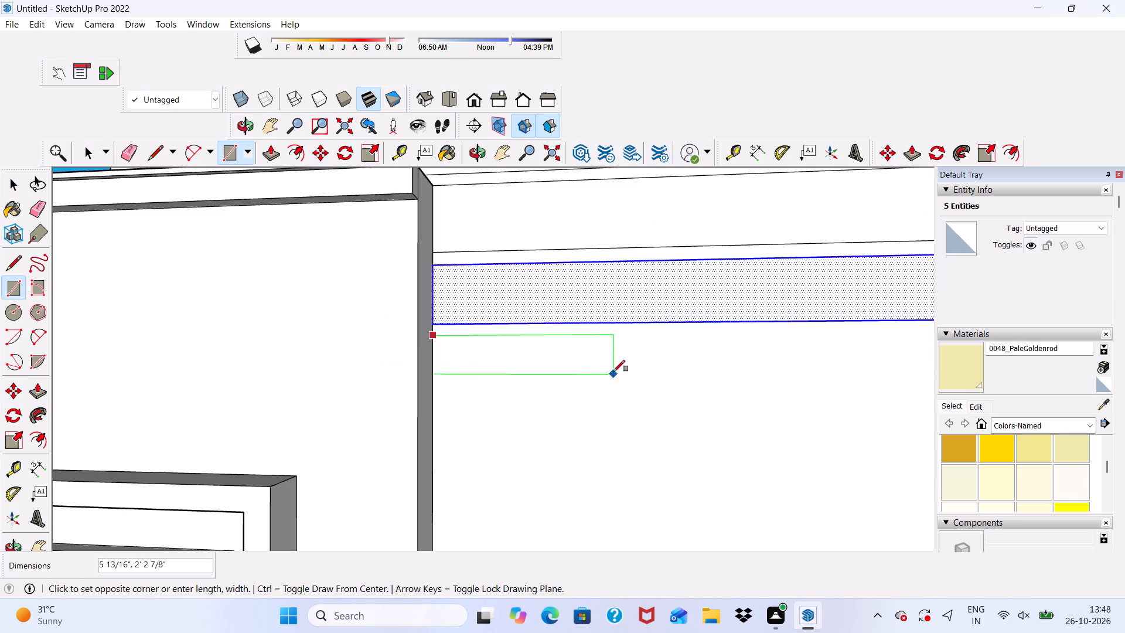
{"action": "scroll", "coordinate": [613, 372], "scroll_direction": "down", "scroll_amount": 10}
{"action": "scroll", "coordinate": [748, 414], "scroll_direction": "up", "scroll_amount": 5}
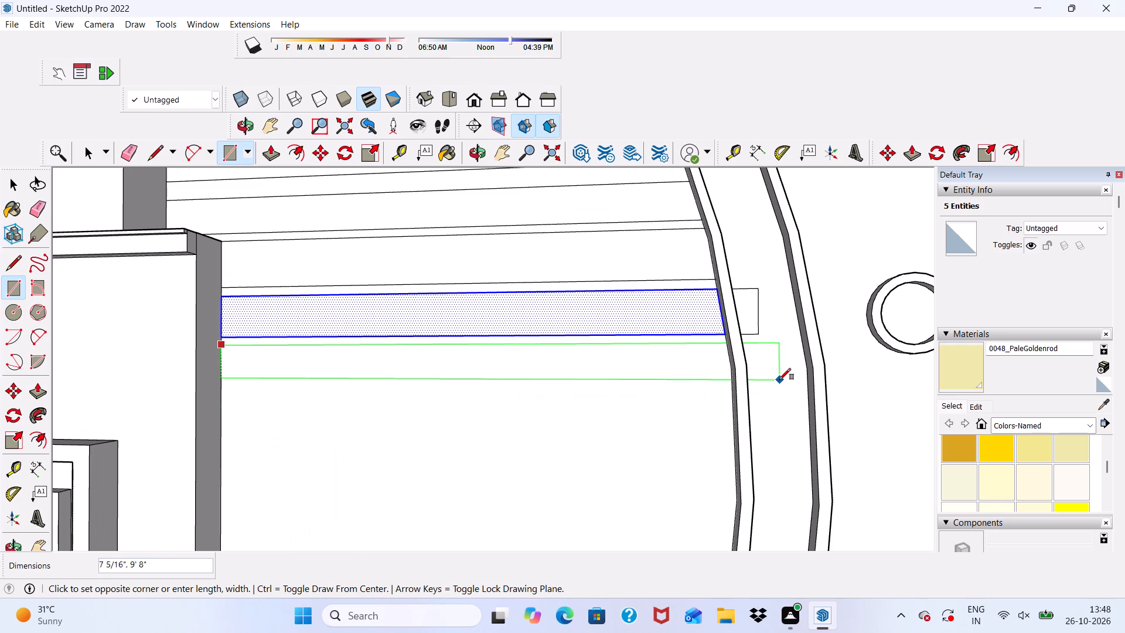
{"action": "scroll", "coordinate": [768, 379], "scroll_direction": "up", "scroll_amount": 1}
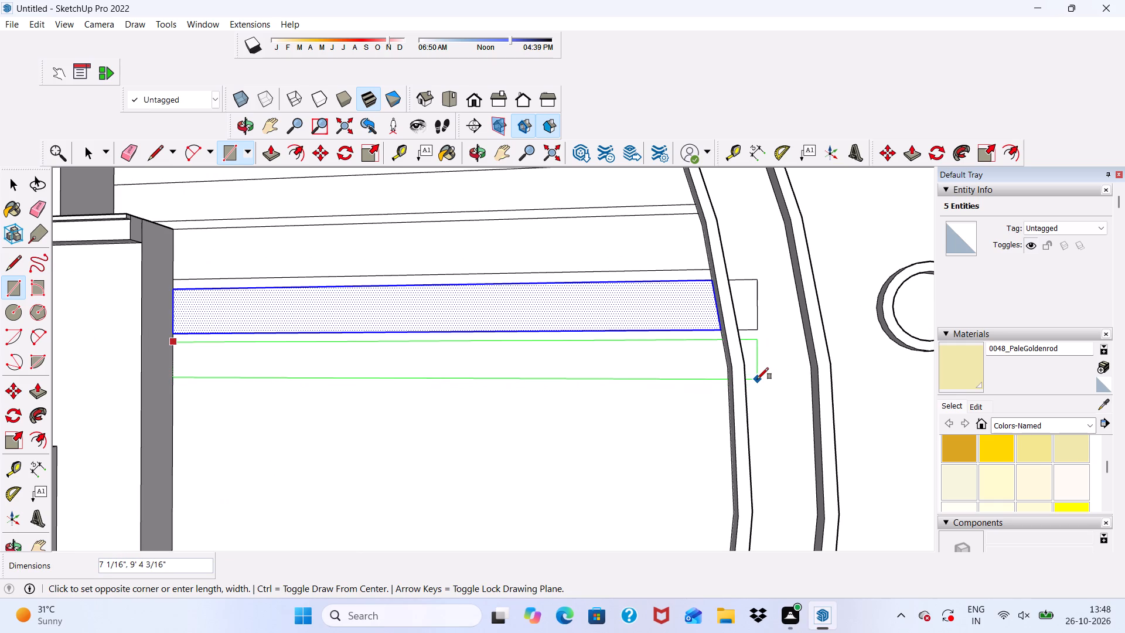
{"action": "left_click", "coordinate": [759, 382]}
Draw a sixth strip rectangle about 9' 5" by 9" just below the fifth, ending past the curved band's inner border.
{"action": "scroll", "coordinate": [169, 423], "scroll_direction": "up", "scroll_amount": 2}
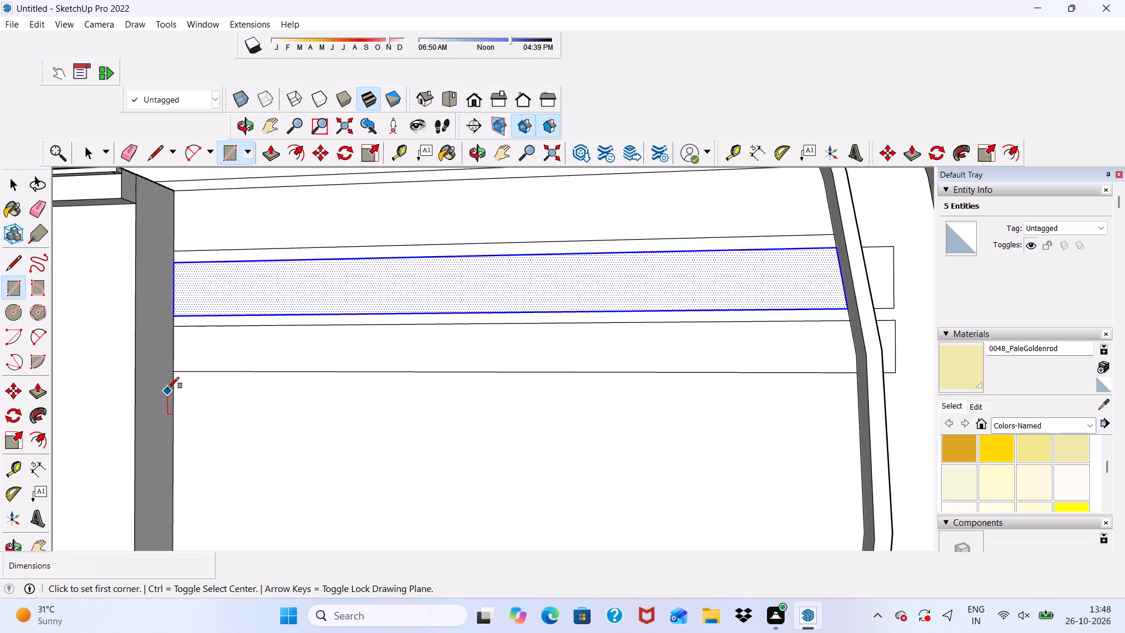
{"action": "left_click", "coordinate": [173, 383]}
{"action": "scroll", "coordinate": [253, 448], "scroll_direction": "down", "scroll_amount": 5}
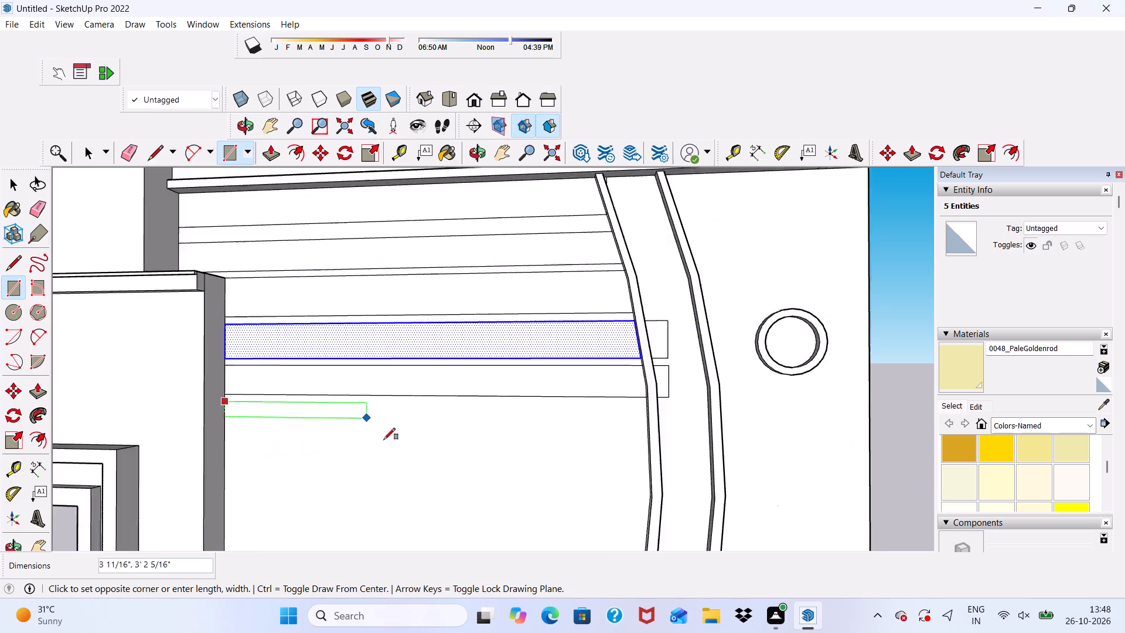
{"action": "scroll", "coordinate": [384, 440], "scroll_direction": "down", "scroll_amount": 4}
{"action": "scroll", "coordinate": [582, 441], "scroll_direction": "up", "scroll_amount": 4}
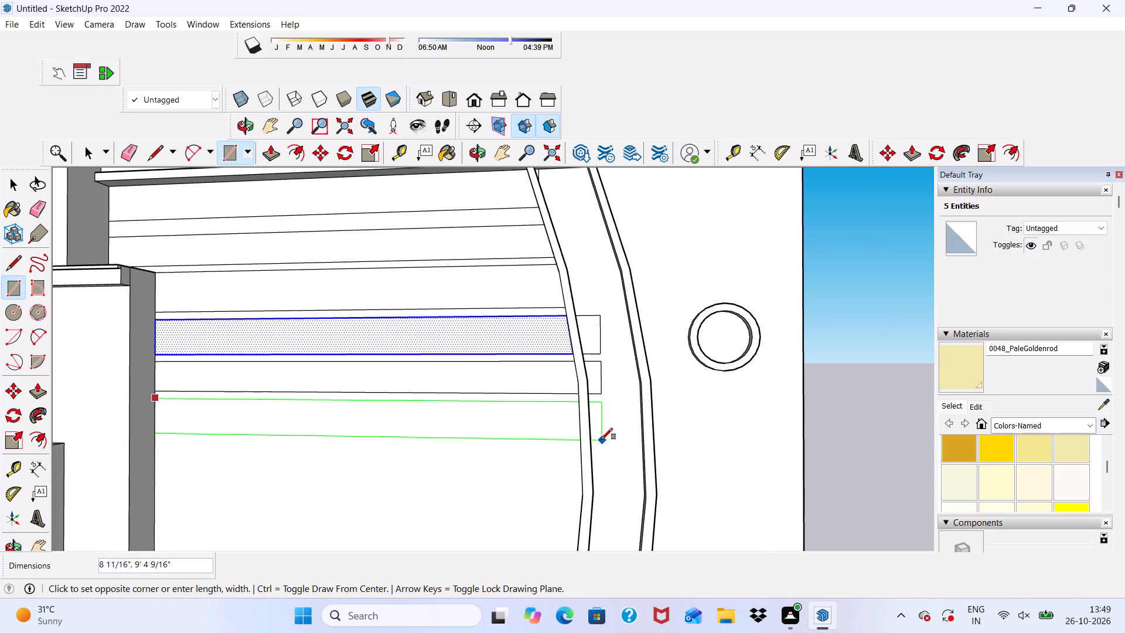
{"action": "left_click", "coordinate": [601, 441]}
Draw a seventh strip rectangle about 9' 5" by 10" just below the sixth, ending past the curved band's inner border.
{"action": "scroll", "coordinate": [577, 365], "scroll_direction": "down", "scroll_amount": 2}
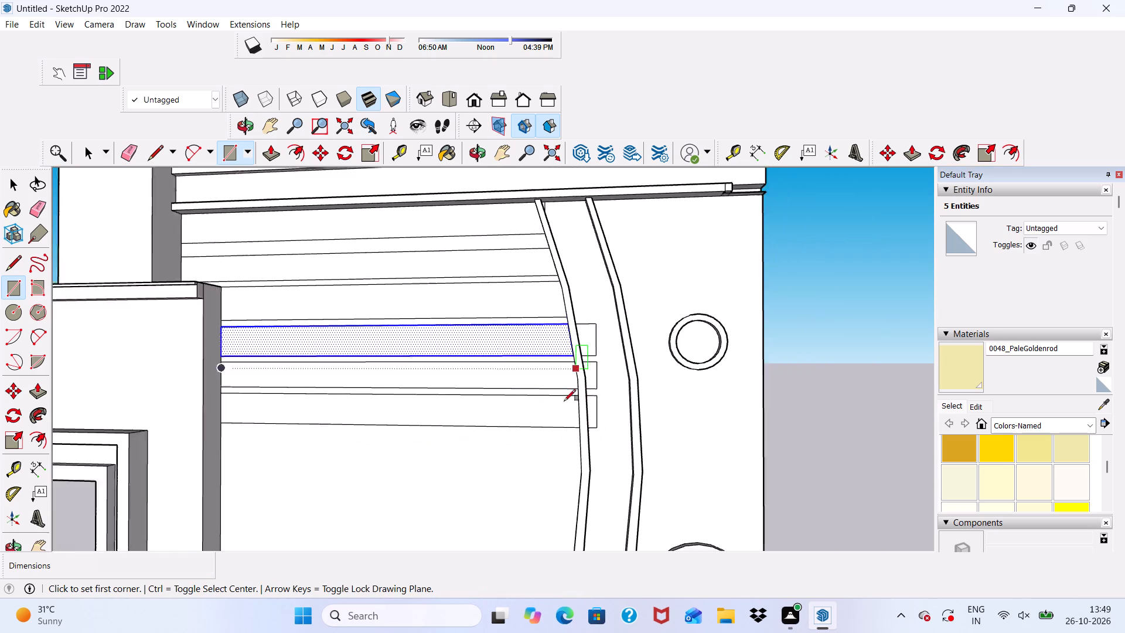
{"action": "scroll", "coordinate": [564, 401], "scroll_direction": "down", "scroll_amount": 3}
{"action": "scroll", "coordinate": [302, 416], "scroll_direction": "up", "scroll_amount": 13}
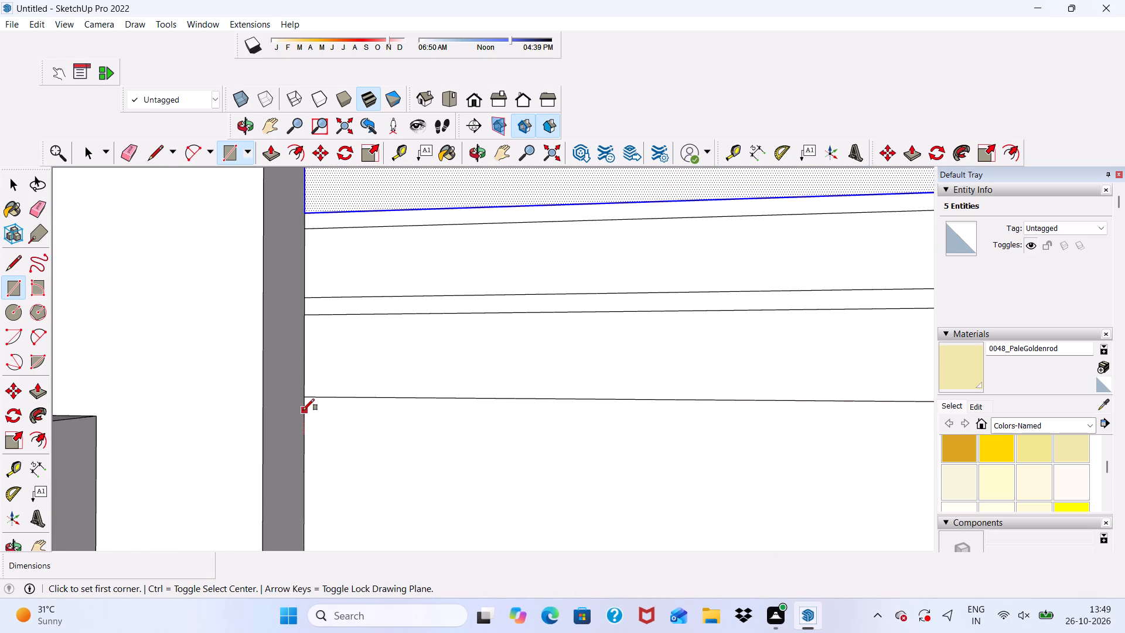
{"action": "left_click", "coordinate": [303, 410]}
{"action": "scroll", "coordinate": [384, 465], "scroll_direction": "down", "scroll_amount": 14}
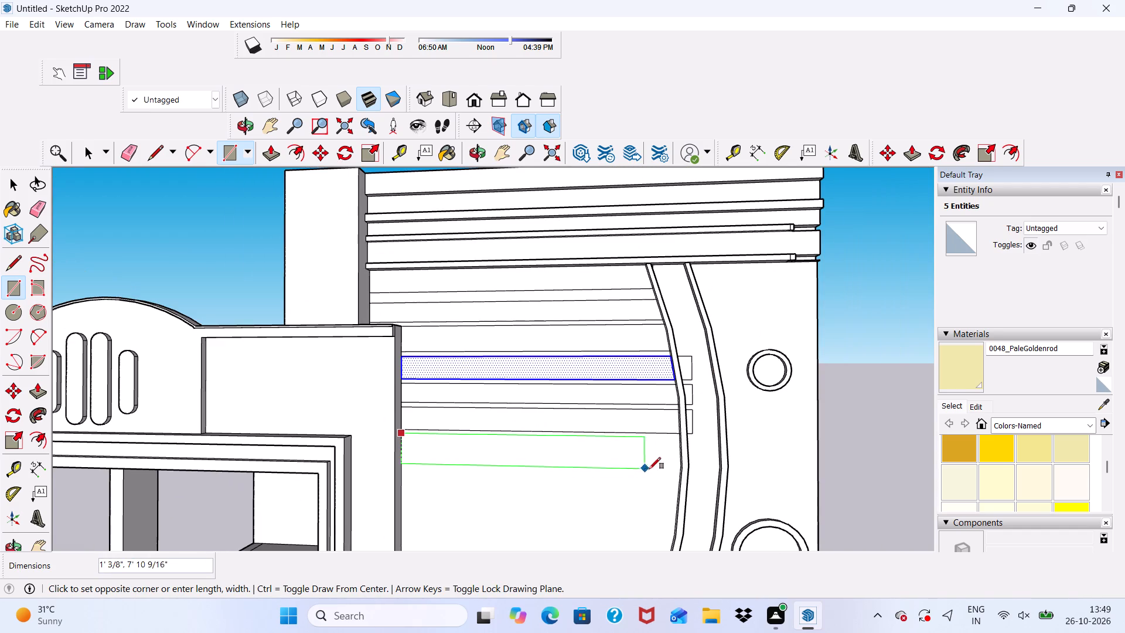
{"action": "scroll", "coordinate": [699, 471], "scroll_direction": "up", "scroll_amount": 5}
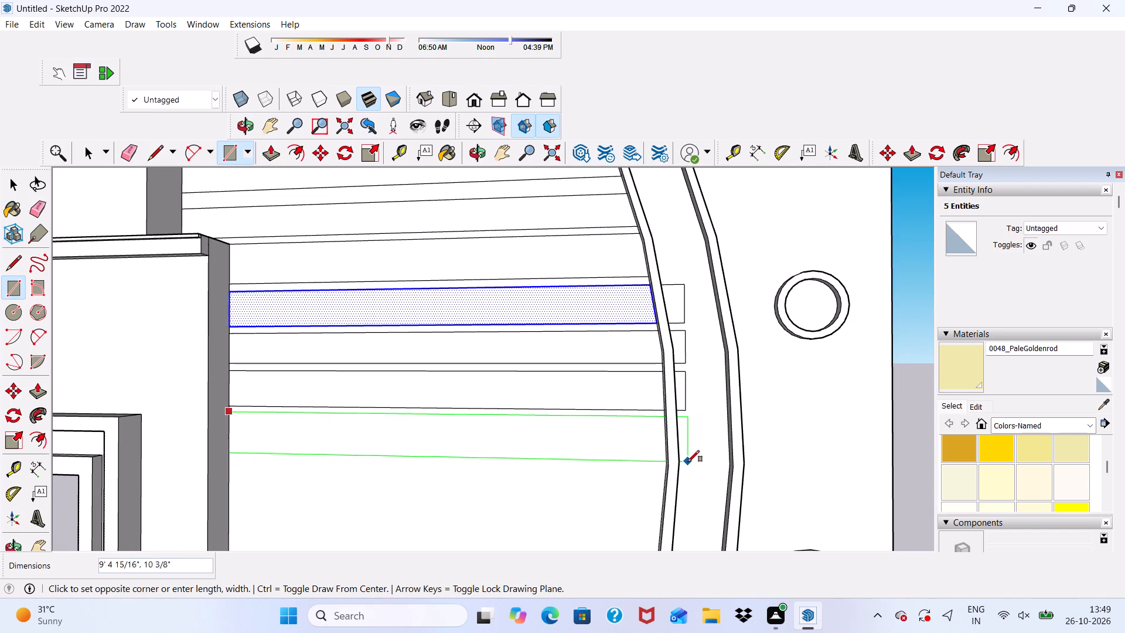
{"action": "left_click", "coordinate": [688, 462]}
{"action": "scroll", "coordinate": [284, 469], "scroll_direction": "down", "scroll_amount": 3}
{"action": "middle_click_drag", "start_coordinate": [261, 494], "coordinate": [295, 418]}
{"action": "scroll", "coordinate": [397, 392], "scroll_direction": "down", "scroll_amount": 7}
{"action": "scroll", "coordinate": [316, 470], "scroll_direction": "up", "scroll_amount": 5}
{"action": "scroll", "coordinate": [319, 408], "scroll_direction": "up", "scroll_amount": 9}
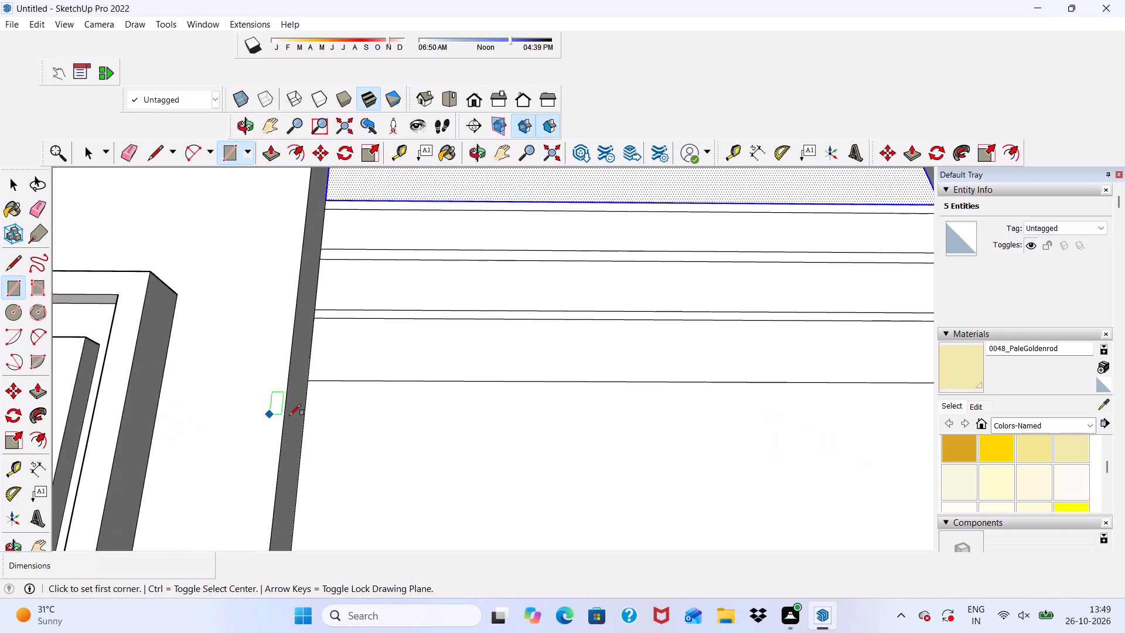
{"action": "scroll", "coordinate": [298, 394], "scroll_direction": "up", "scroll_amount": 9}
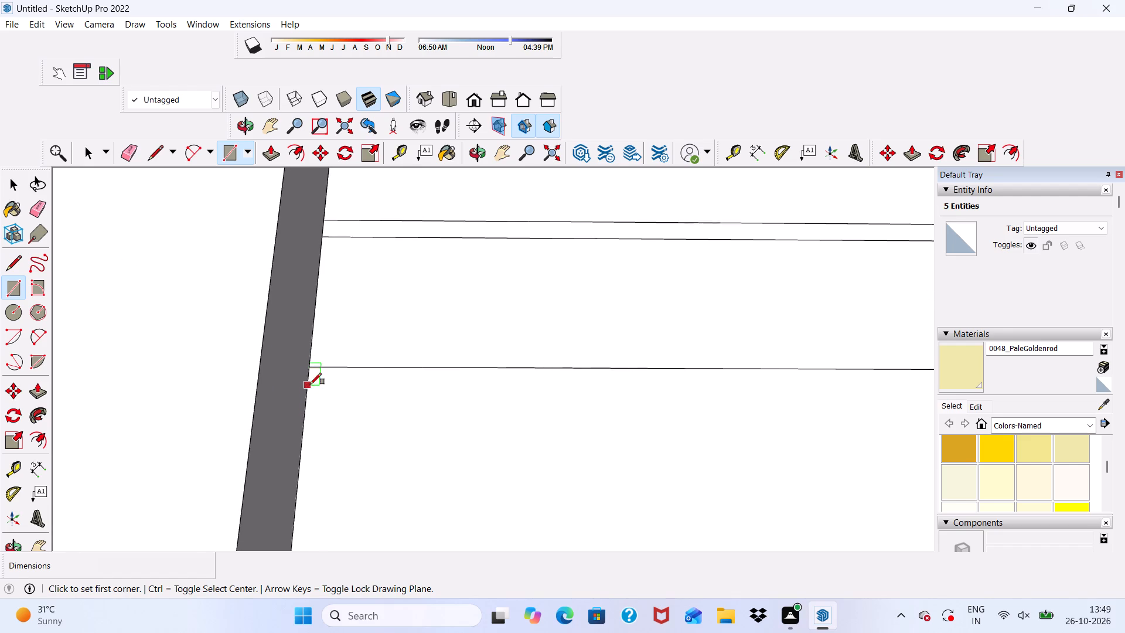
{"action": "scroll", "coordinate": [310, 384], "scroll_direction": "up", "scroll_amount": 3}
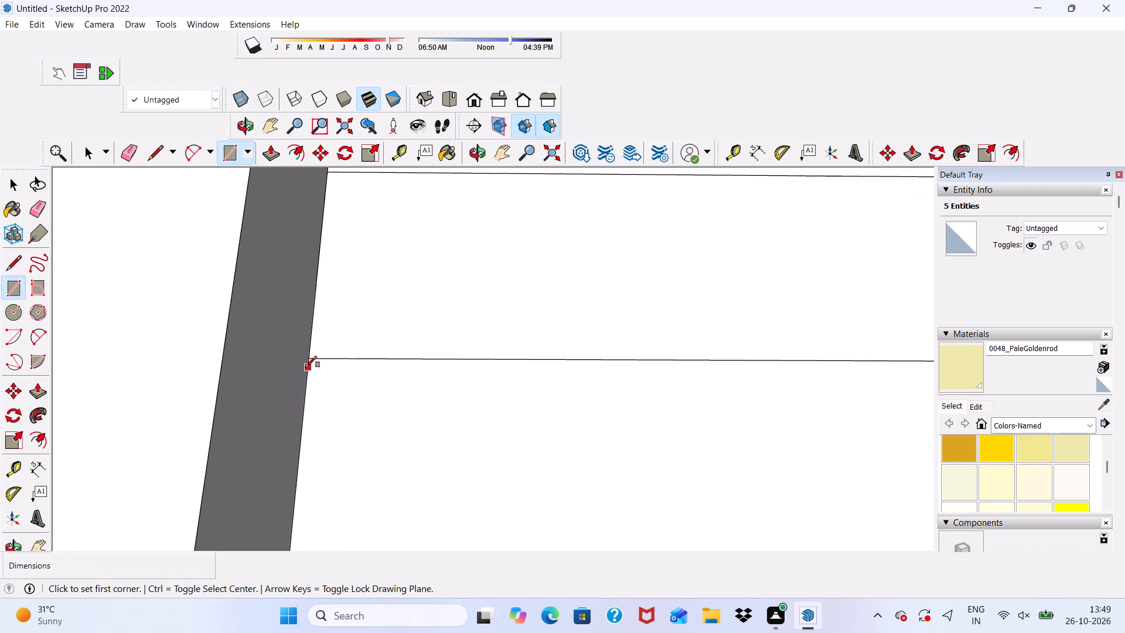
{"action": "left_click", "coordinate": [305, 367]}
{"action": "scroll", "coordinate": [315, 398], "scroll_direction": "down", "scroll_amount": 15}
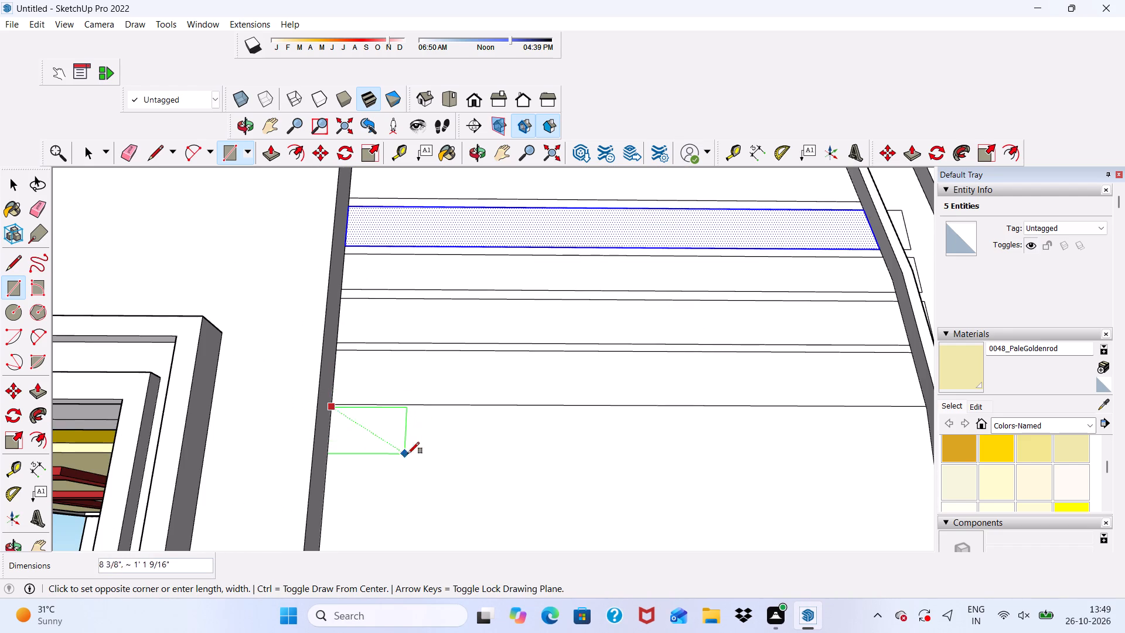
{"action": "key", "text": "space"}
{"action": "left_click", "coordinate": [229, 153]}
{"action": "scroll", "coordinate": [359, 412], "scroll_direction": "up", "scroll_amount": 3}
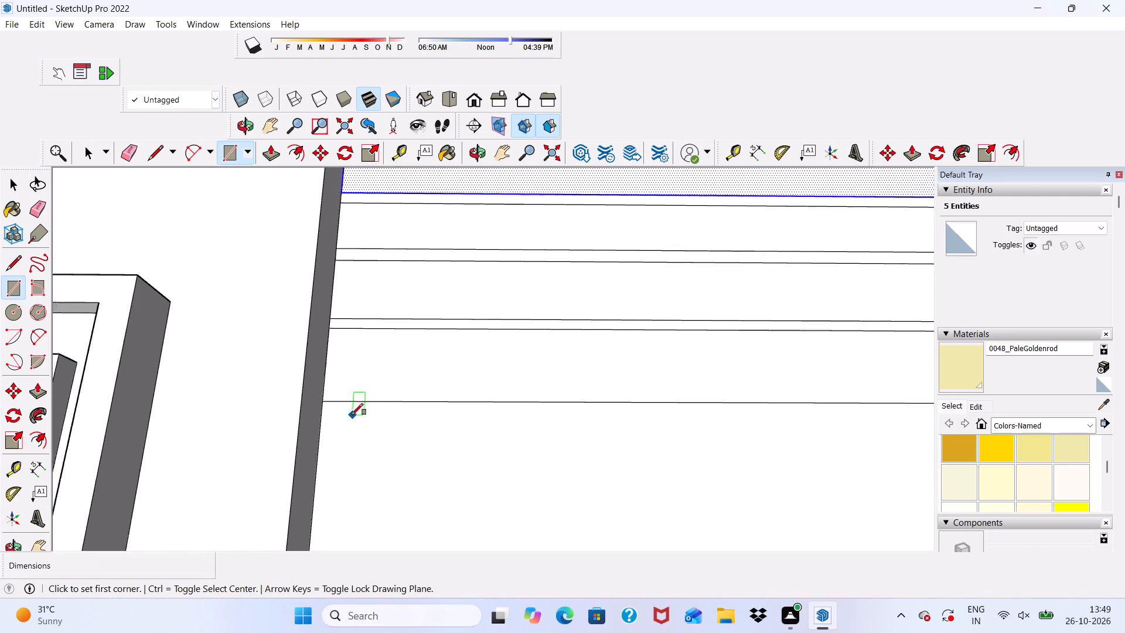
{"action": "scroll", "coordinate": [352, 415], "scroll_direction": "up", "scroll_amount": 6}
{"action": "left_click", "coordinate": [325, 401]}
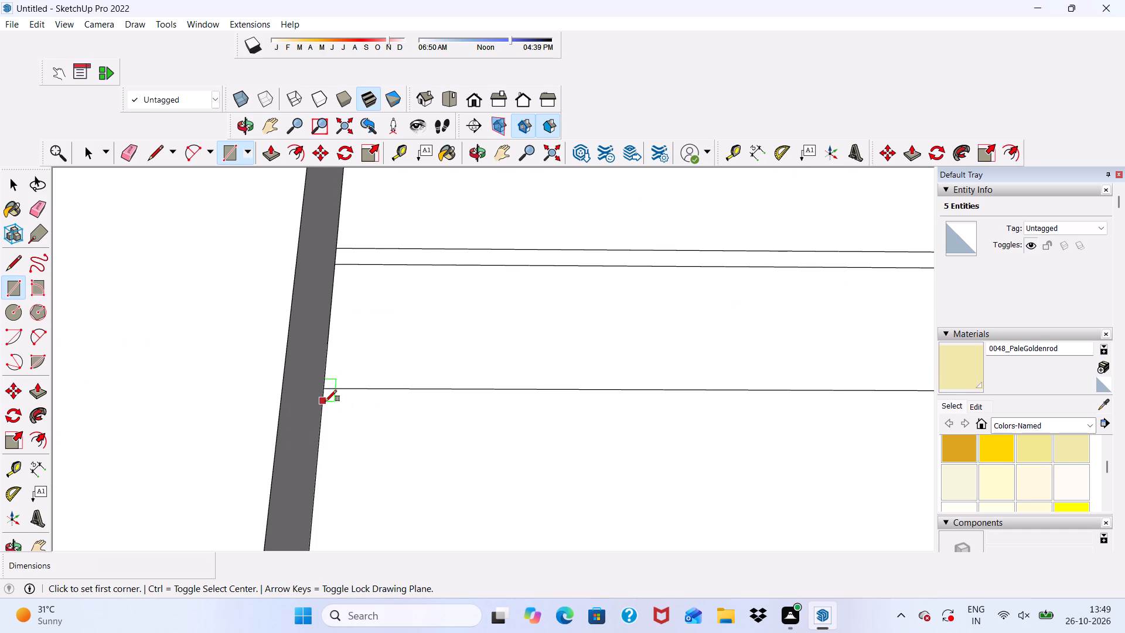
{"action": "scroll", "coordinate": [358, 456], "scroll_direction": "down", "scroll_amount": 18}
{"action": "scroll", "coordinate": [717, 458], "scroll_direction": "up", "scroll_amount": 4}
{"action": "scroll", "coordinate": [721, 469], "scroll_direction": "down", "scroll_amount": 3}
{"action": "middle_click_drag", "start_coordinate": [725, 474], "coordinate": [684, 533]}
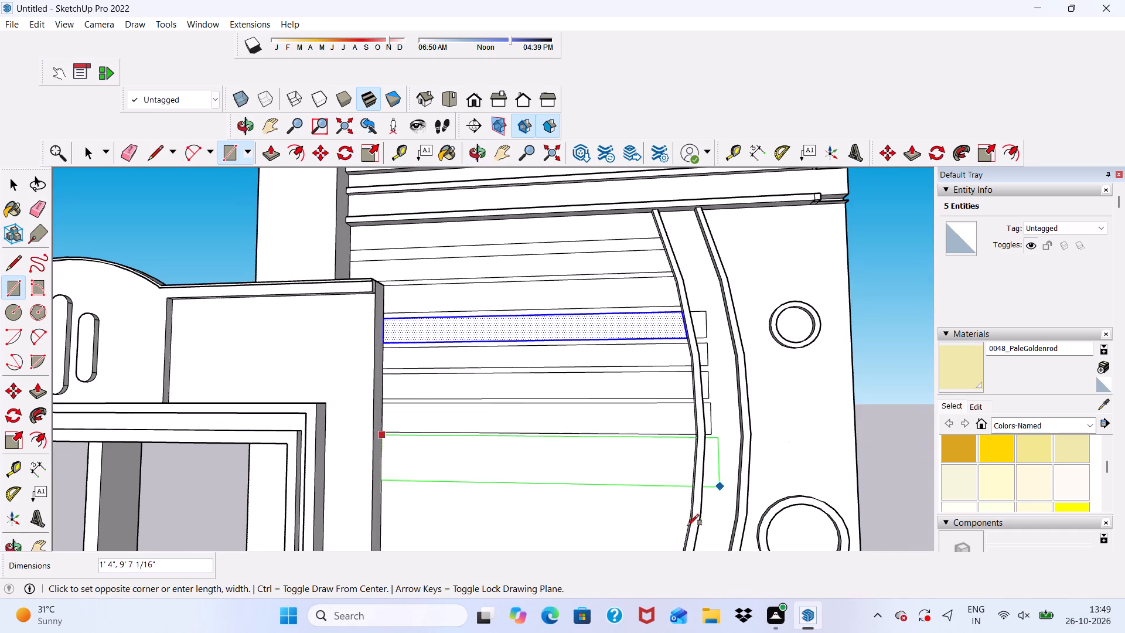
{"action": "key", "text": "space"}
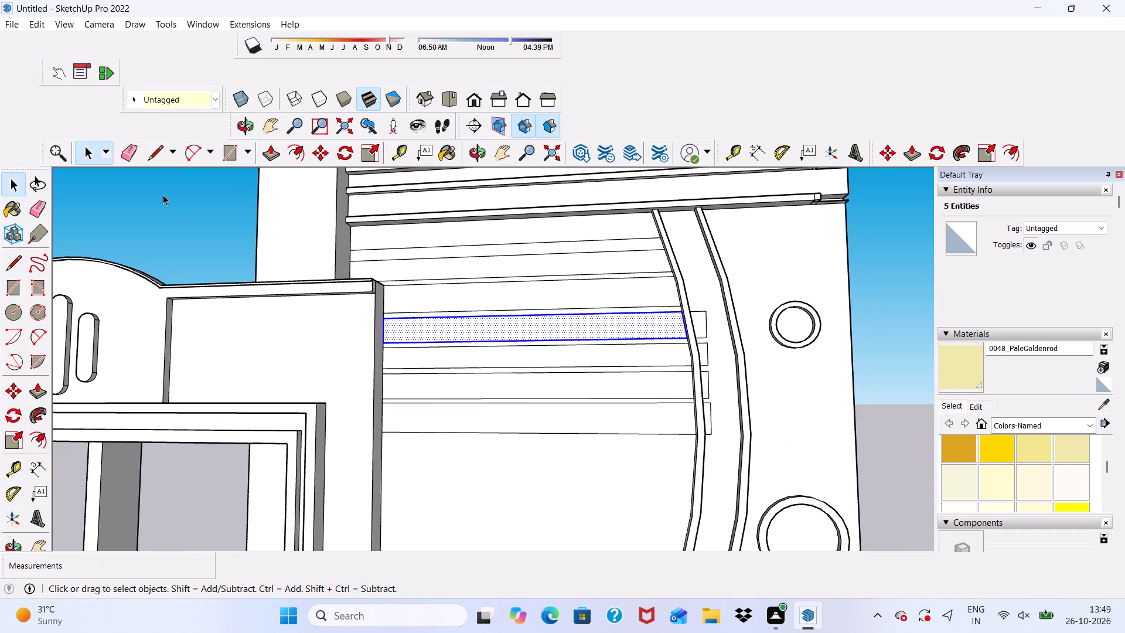
Draw an eighth strip rectangle about 9' 6" by 10" just below the seventh, from the balcony wall's edge past the curved band's inner border.
{"action": "left_click", "coordinate": [226, 158]}
{"action": "scroll", "coordinate": [410, 489], "scroll_direction": "up", "scroll_amount": 5}
{"action": "scroll", "coordinate": [396, 444], "scroll_direction": "down", "scroll_amount": 5}
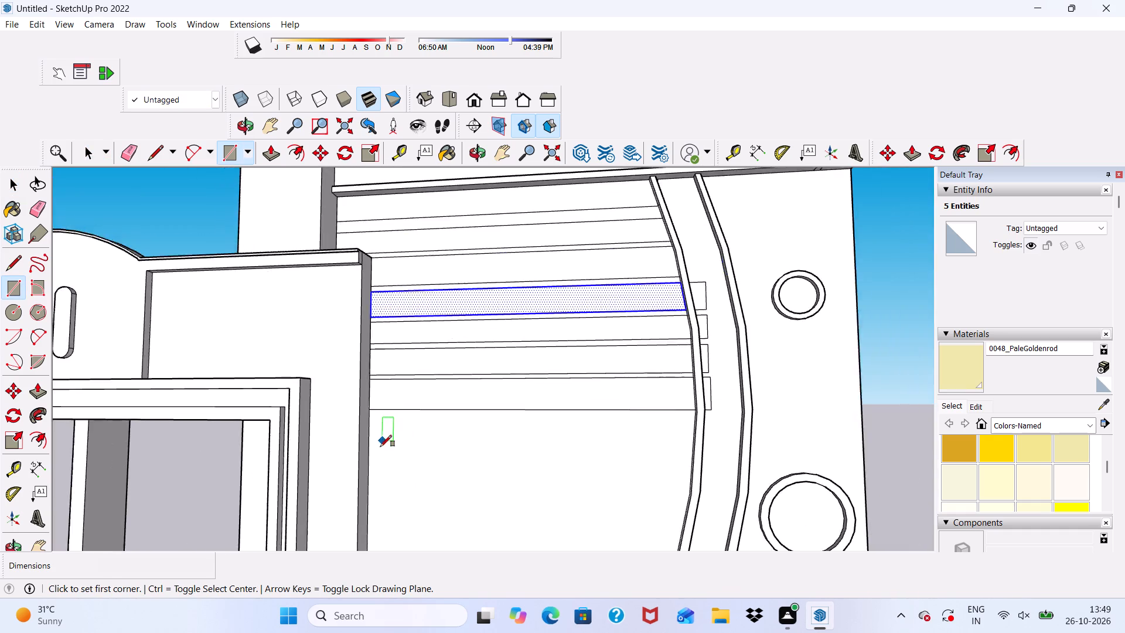
{"action": "scroll", "coordinate": [380, 447], "scroll_direction": "up", "scroll_amount": 7}
{"action": "left_click", "coordinate": [359, 393]}
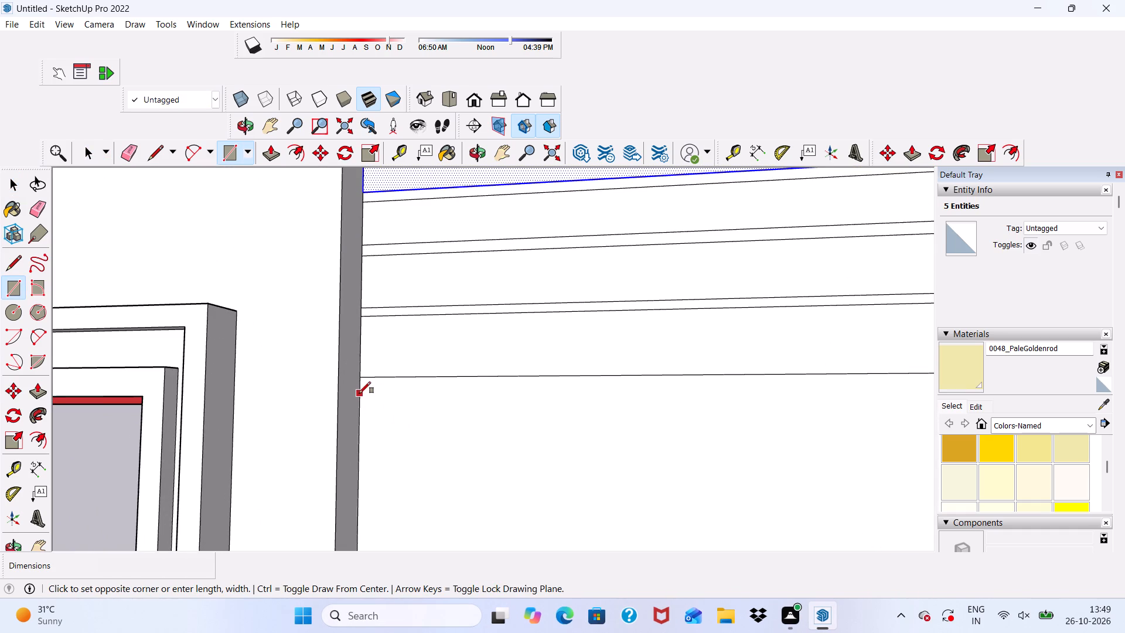
{"action": "scroll", "coordinate": [410, 466], "scroll_direction": "down", "scroll_amount": 13}
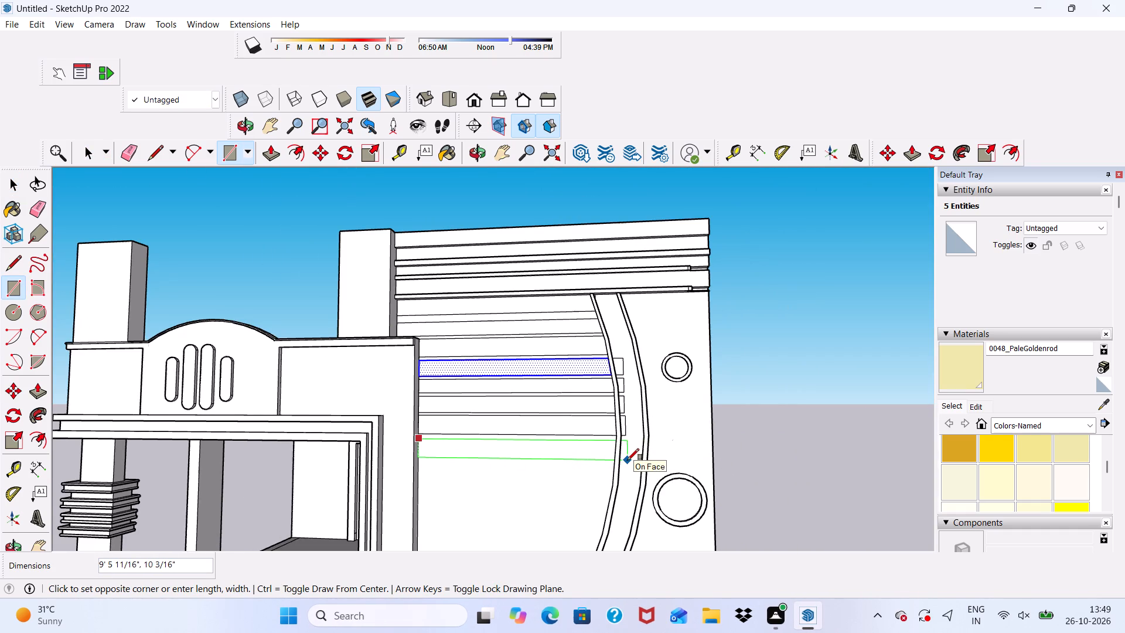
{"action": "left_click", "coordinate": [628, 460]}
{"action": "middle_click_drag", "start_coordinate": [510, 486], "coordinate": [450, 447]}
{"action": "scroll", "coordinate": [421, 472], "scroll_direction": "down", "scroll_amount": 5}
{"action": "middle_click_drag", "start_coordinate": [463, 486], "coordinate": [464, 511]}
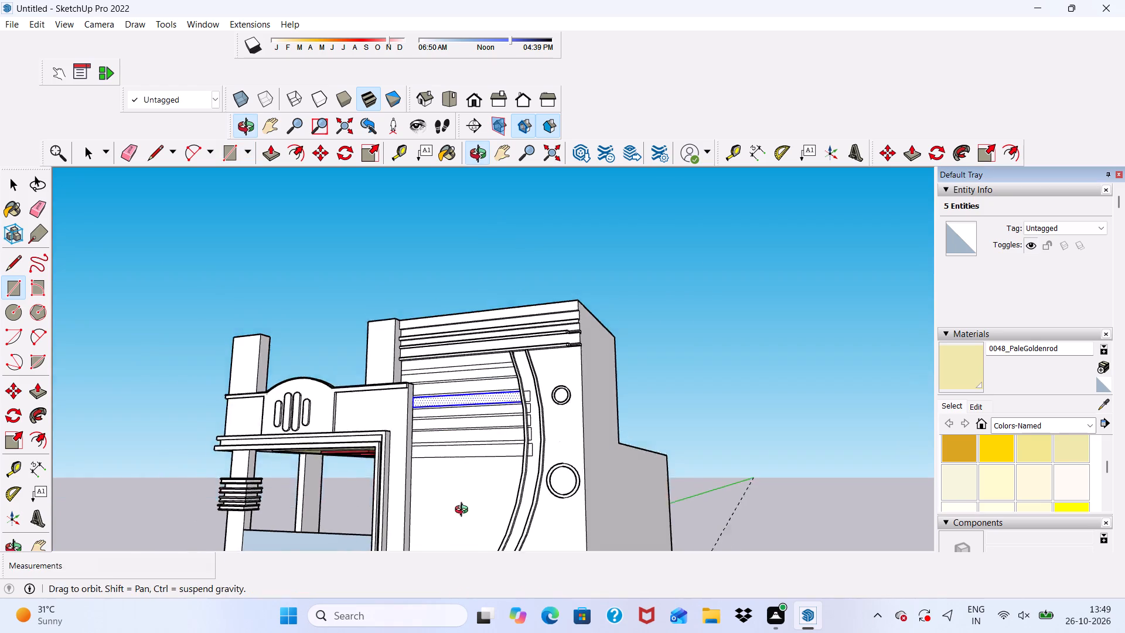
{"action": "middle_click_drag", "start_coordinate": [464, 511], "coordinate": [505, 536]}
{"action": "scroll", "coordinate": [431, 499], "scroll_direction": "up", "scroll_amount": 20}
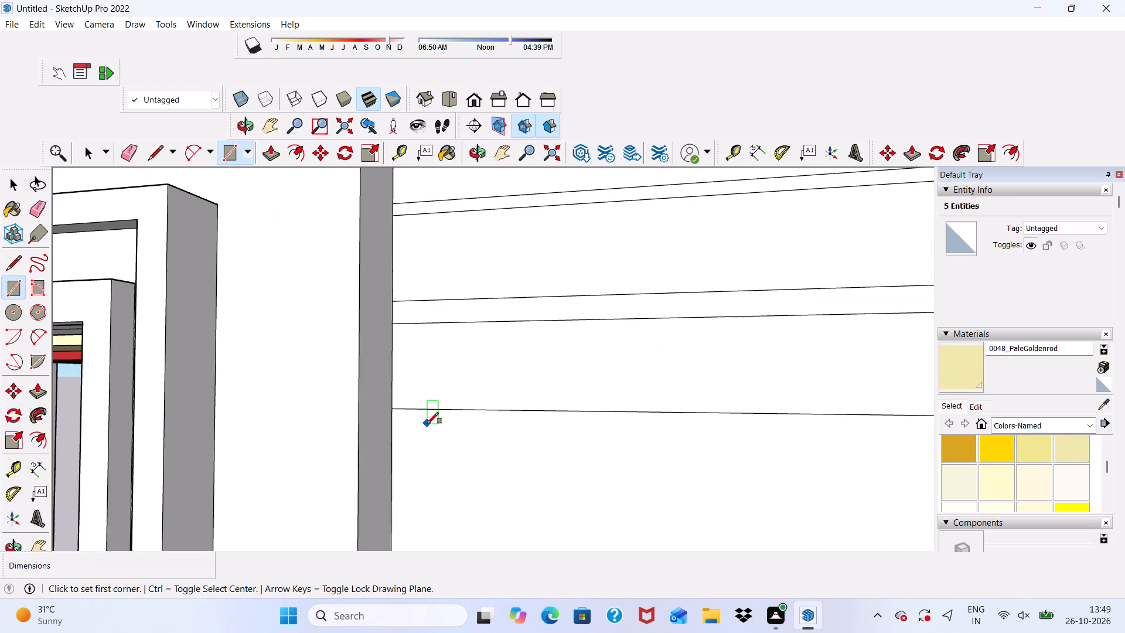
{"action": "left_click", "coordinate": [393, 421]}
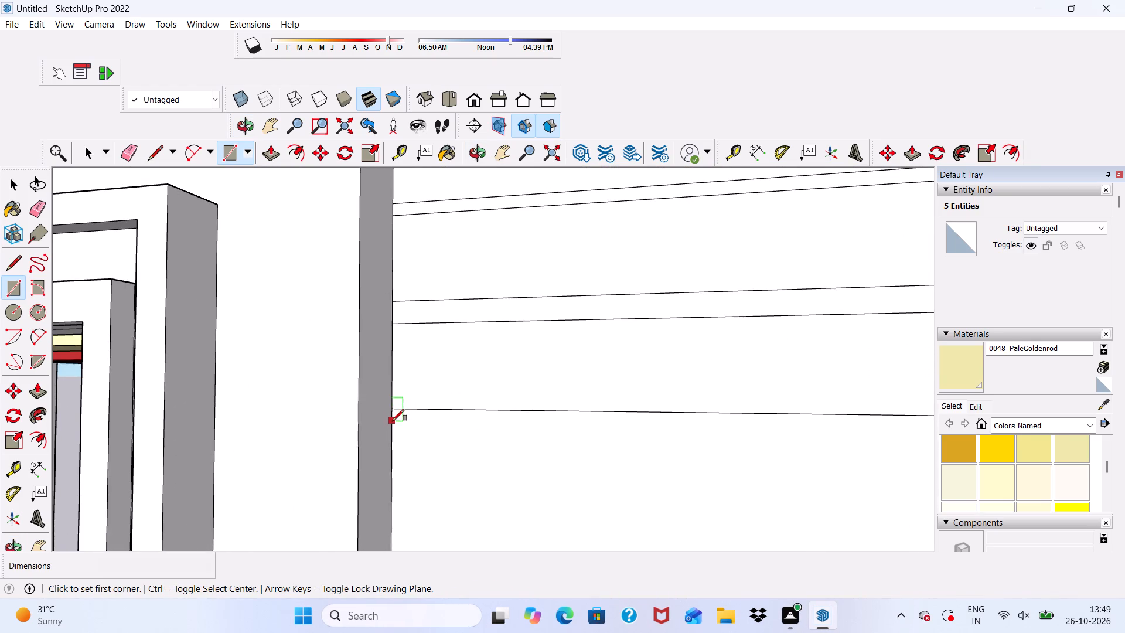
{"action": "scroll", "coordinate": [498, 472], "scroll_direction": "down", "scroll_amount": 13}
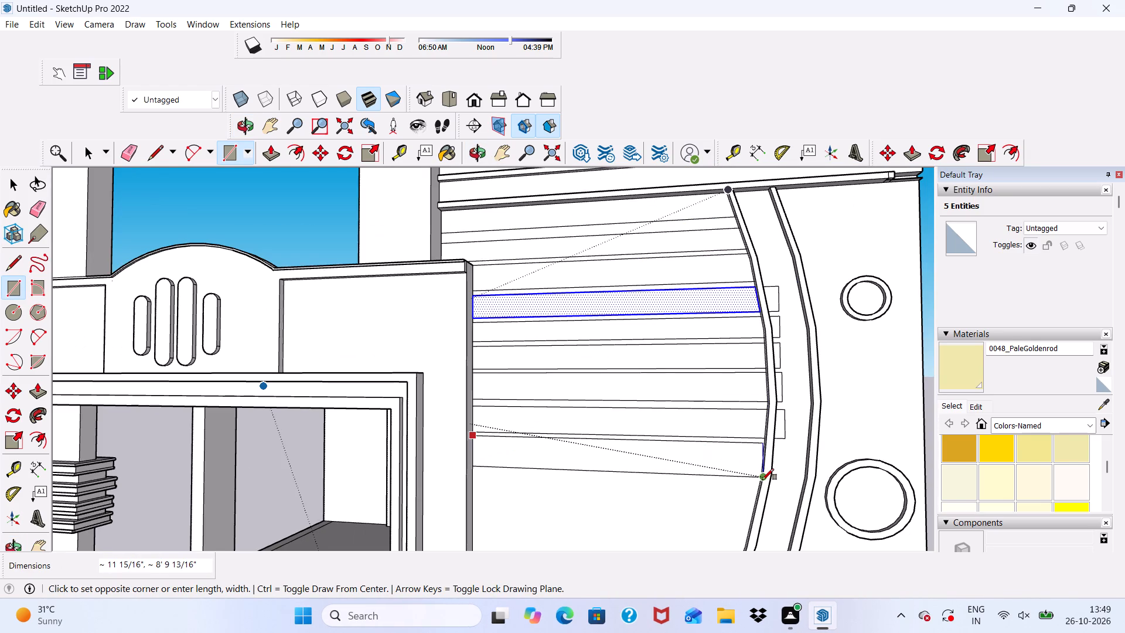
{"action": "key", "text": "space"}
Draw a ninth strip rectangle about 9' 3" by 10" just below the eighth, from the balcony wall's edge past the curved band's inner border.
{"action": "scroll", "coordinate": [161, 227], "scroll_direction": "up", "scroll_amount": 2}
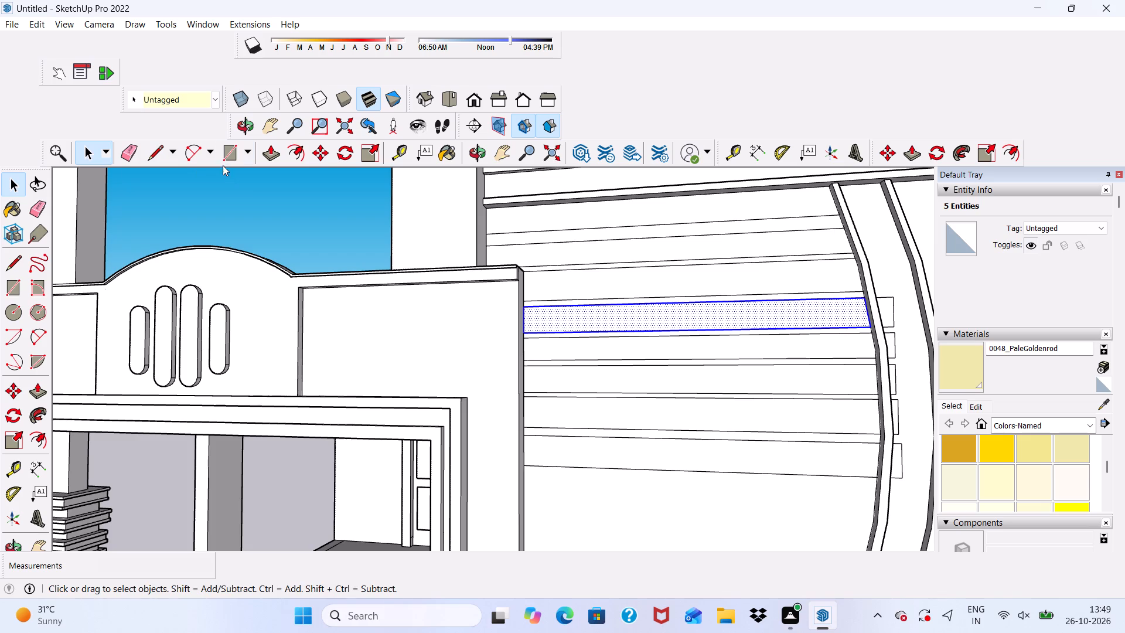
{"action": "left_click", "coordinate": [221, 163]}
{"action": "scroll", "coordinate": [336, 263], "scroll_direction": "down", "scroll_amount": 4}
{"action": "scroll", "coordinate": [496, 442], "scroll_direction": "up", "scroll_amount": 12}
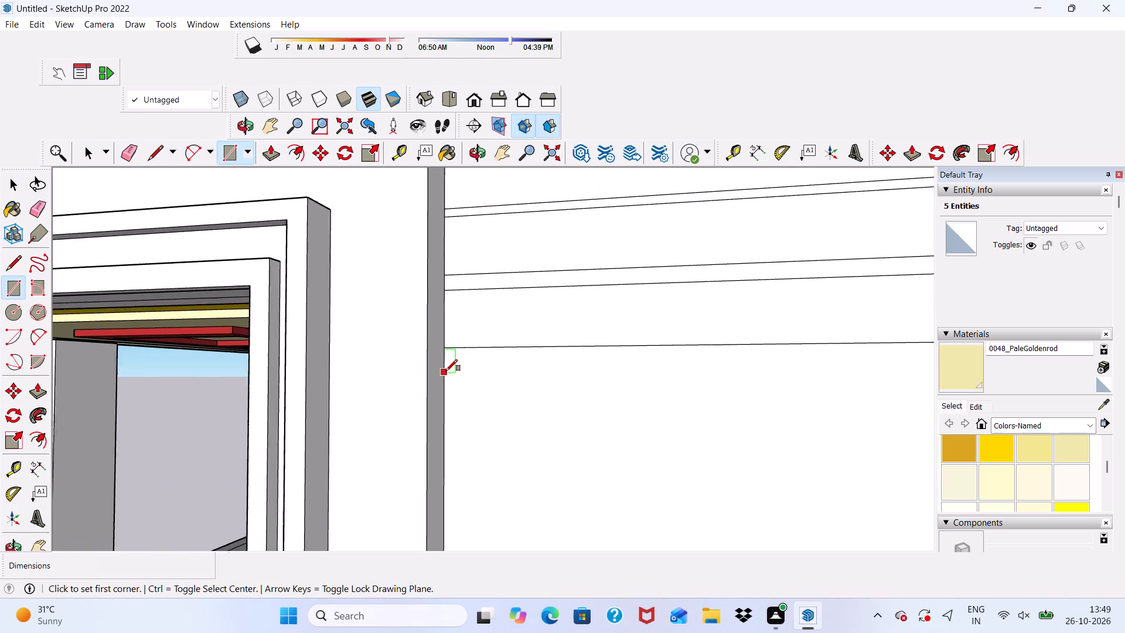
{"action": "scroll", "coordinate": [446, 360], "scroll_direction": "up", "scroll_amount": 4}
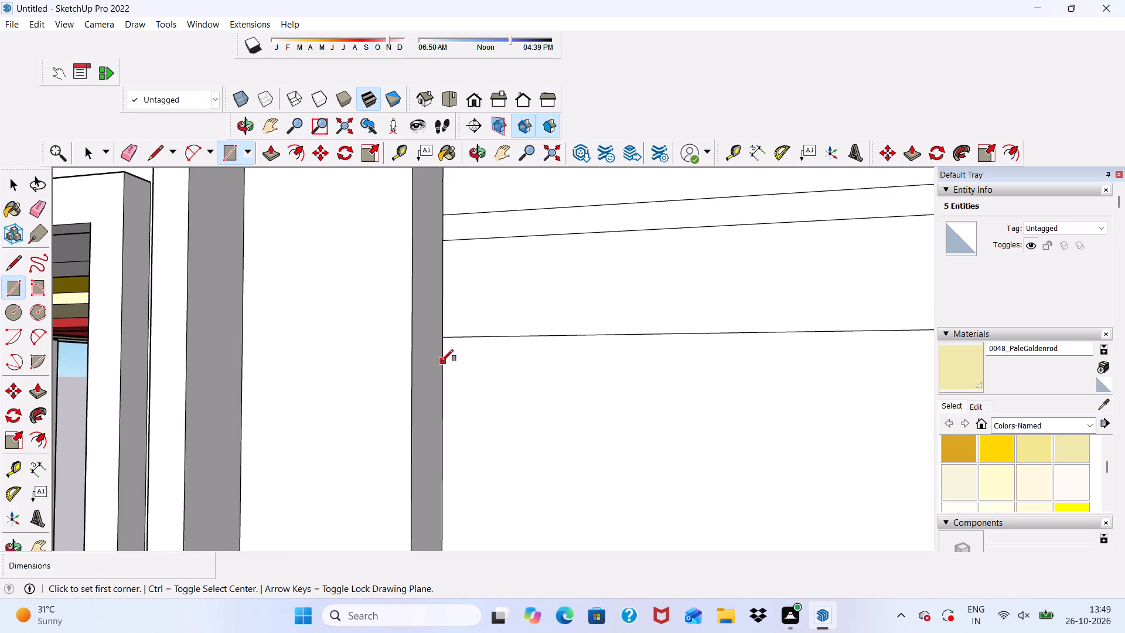
{"action": "left_click", "coordinate": [442, 359]}
{"action": "scroll", "coordinate": [412, 417], "scroll_direction": "down", "scroll_amount": 13}
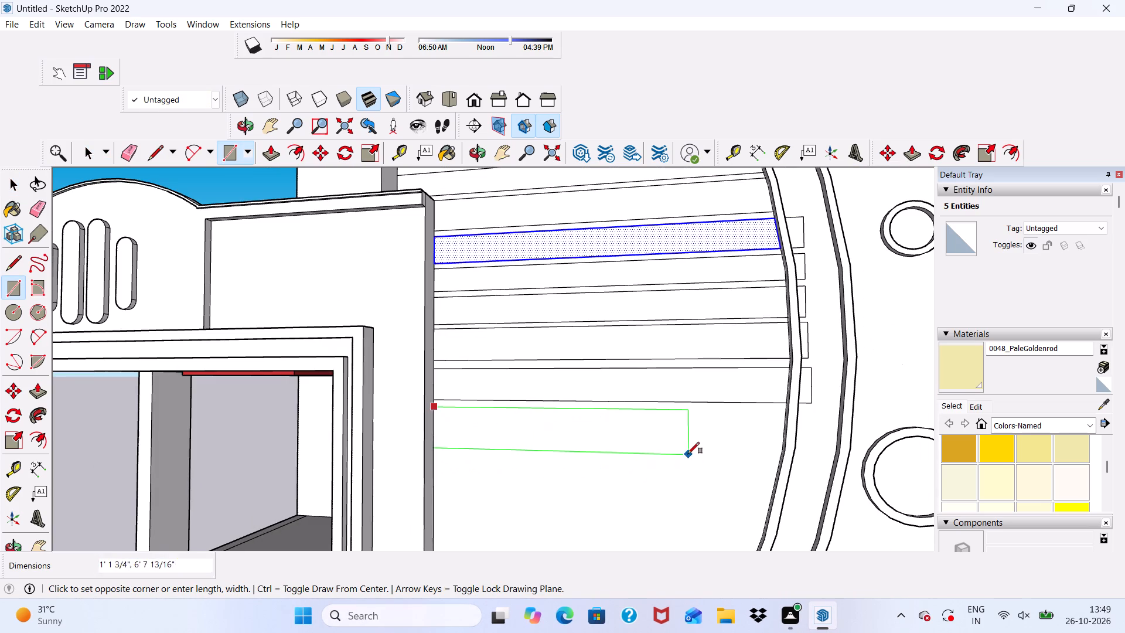
{"action": "left_click", "coordinate": [804, 447]}
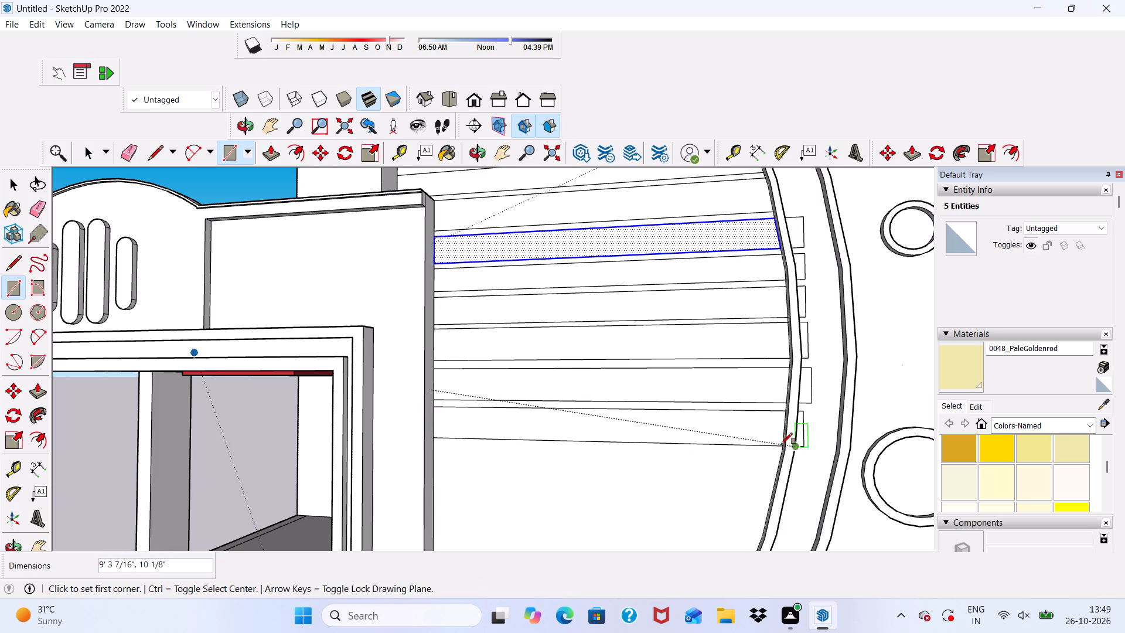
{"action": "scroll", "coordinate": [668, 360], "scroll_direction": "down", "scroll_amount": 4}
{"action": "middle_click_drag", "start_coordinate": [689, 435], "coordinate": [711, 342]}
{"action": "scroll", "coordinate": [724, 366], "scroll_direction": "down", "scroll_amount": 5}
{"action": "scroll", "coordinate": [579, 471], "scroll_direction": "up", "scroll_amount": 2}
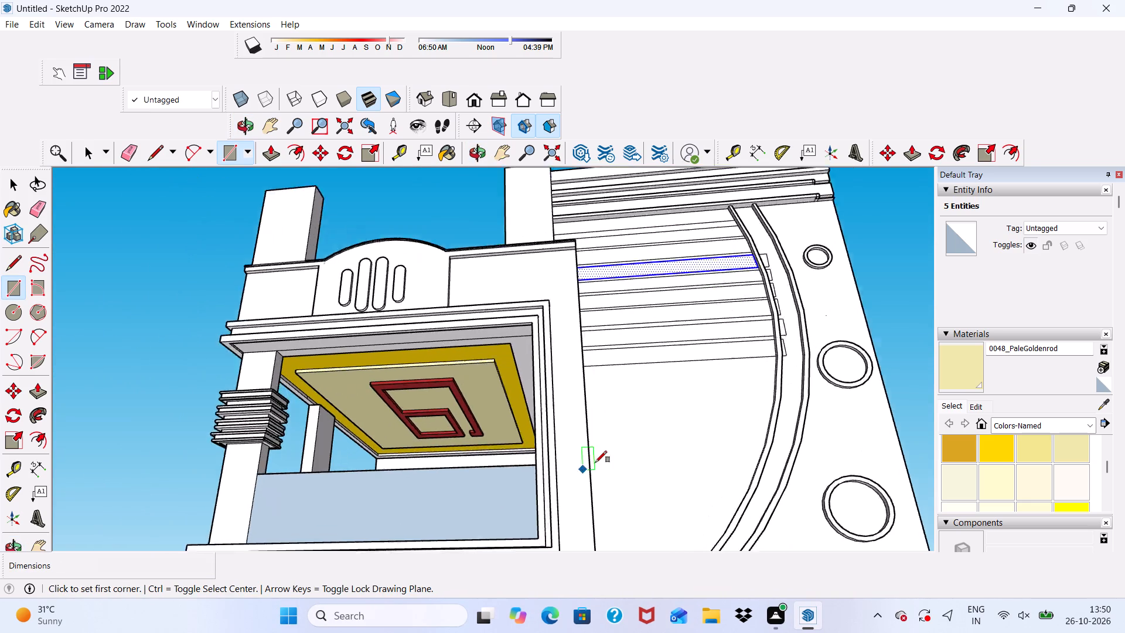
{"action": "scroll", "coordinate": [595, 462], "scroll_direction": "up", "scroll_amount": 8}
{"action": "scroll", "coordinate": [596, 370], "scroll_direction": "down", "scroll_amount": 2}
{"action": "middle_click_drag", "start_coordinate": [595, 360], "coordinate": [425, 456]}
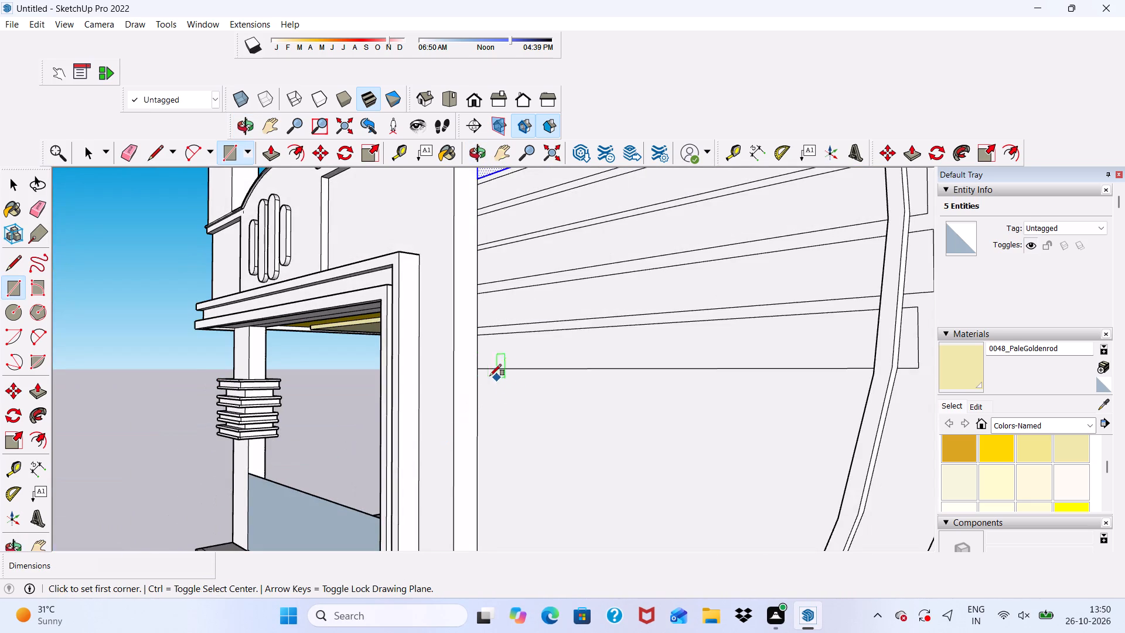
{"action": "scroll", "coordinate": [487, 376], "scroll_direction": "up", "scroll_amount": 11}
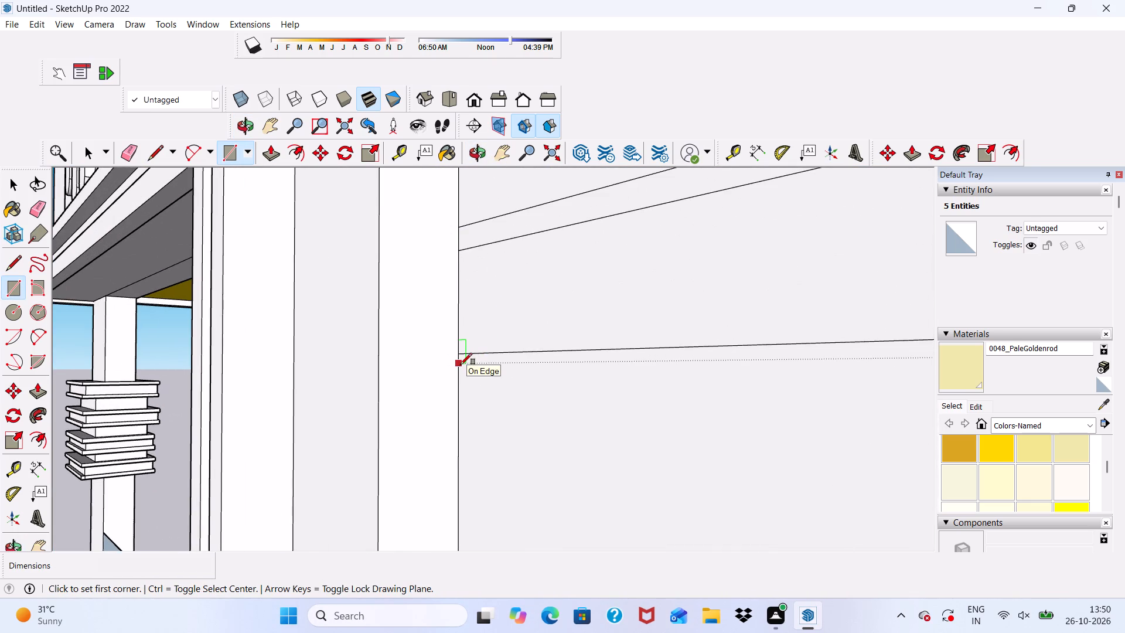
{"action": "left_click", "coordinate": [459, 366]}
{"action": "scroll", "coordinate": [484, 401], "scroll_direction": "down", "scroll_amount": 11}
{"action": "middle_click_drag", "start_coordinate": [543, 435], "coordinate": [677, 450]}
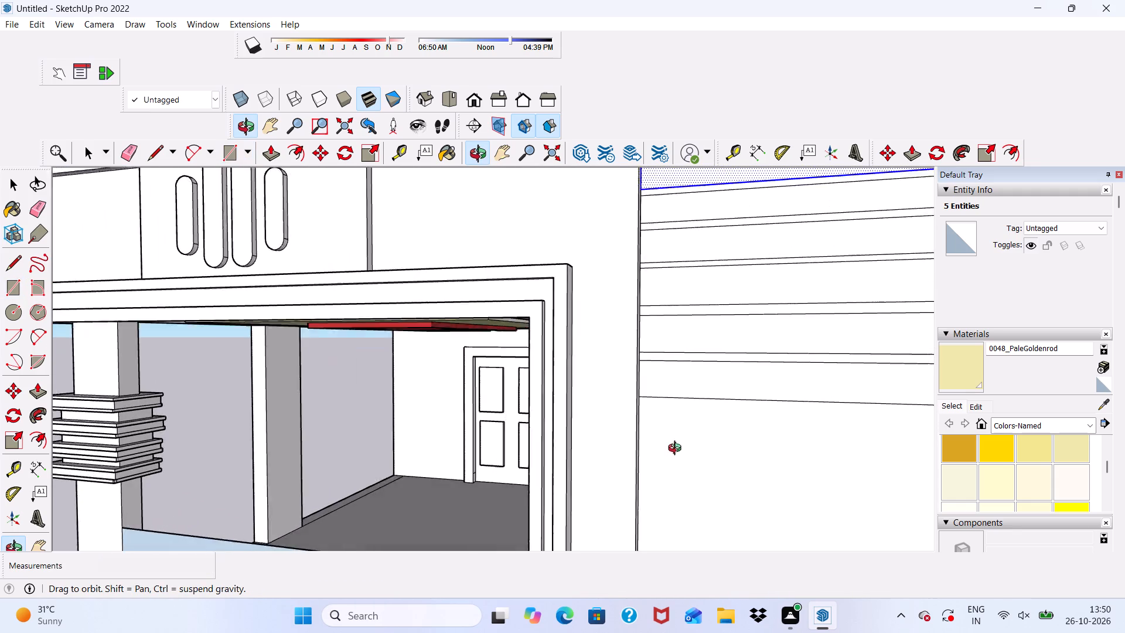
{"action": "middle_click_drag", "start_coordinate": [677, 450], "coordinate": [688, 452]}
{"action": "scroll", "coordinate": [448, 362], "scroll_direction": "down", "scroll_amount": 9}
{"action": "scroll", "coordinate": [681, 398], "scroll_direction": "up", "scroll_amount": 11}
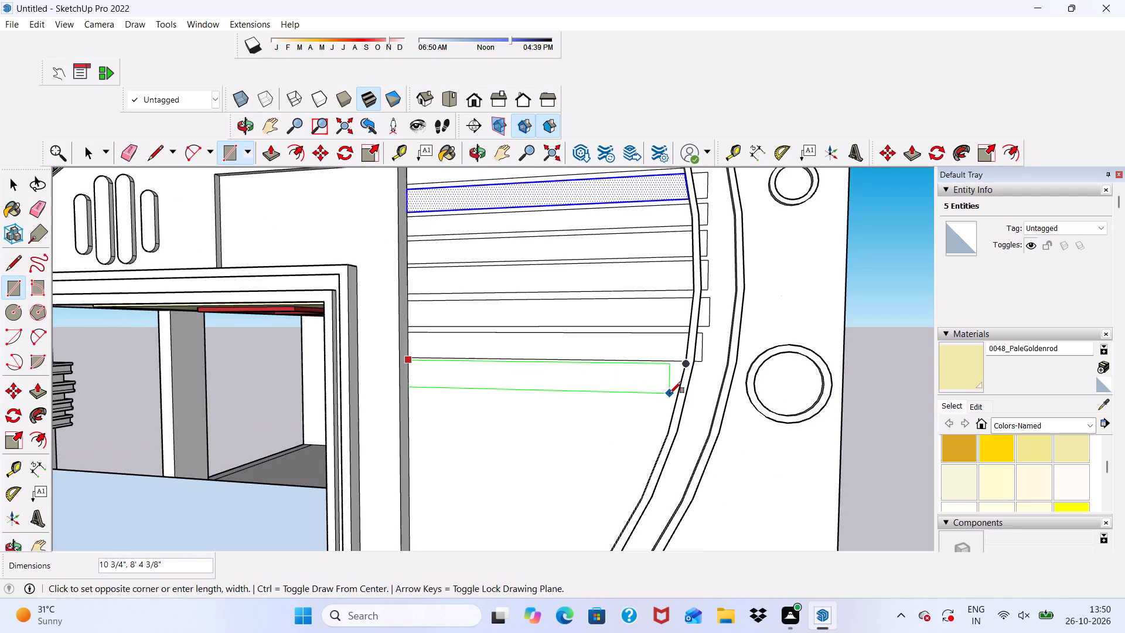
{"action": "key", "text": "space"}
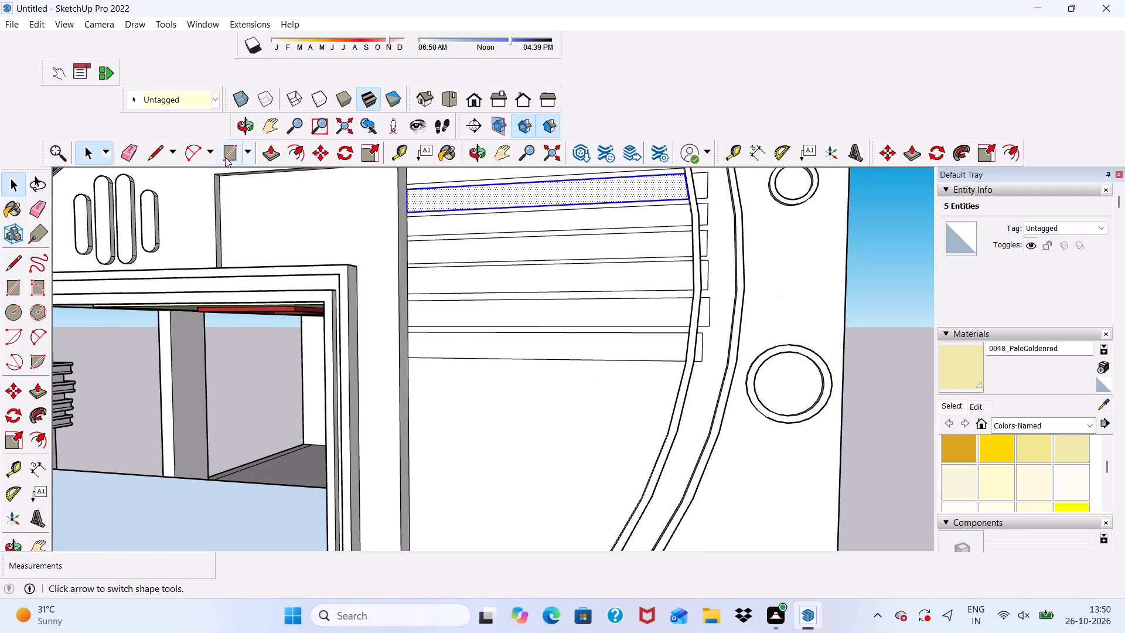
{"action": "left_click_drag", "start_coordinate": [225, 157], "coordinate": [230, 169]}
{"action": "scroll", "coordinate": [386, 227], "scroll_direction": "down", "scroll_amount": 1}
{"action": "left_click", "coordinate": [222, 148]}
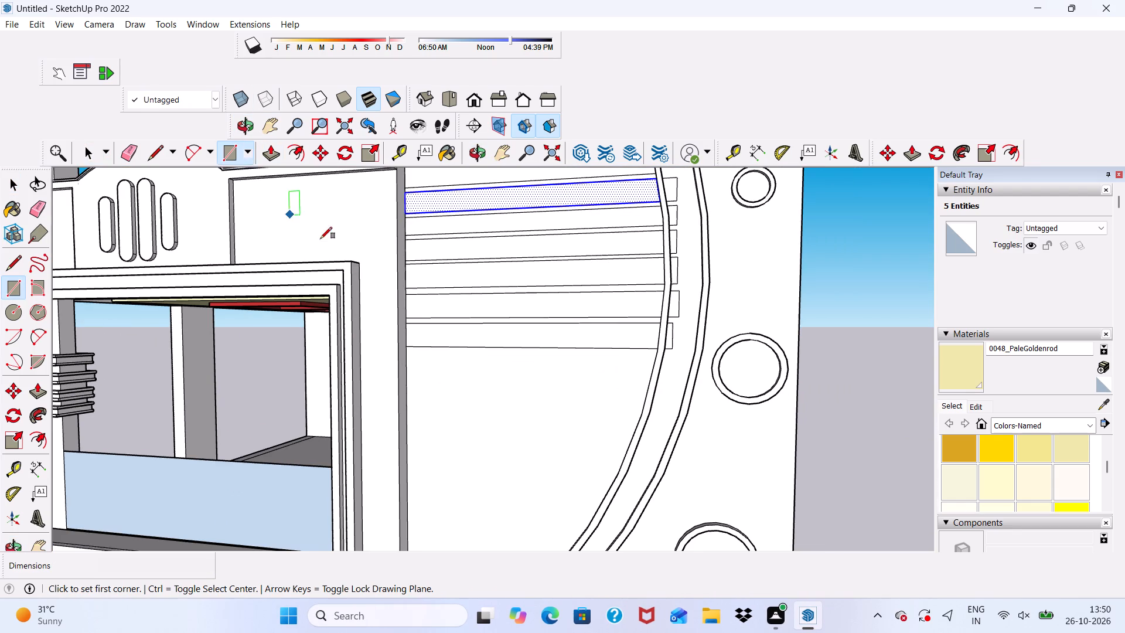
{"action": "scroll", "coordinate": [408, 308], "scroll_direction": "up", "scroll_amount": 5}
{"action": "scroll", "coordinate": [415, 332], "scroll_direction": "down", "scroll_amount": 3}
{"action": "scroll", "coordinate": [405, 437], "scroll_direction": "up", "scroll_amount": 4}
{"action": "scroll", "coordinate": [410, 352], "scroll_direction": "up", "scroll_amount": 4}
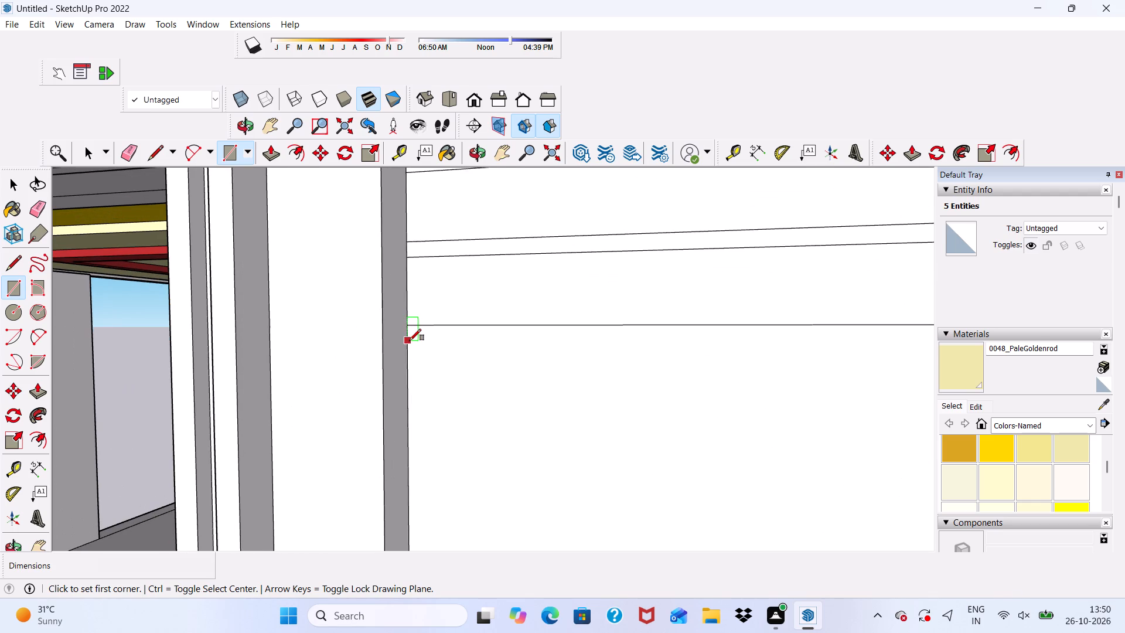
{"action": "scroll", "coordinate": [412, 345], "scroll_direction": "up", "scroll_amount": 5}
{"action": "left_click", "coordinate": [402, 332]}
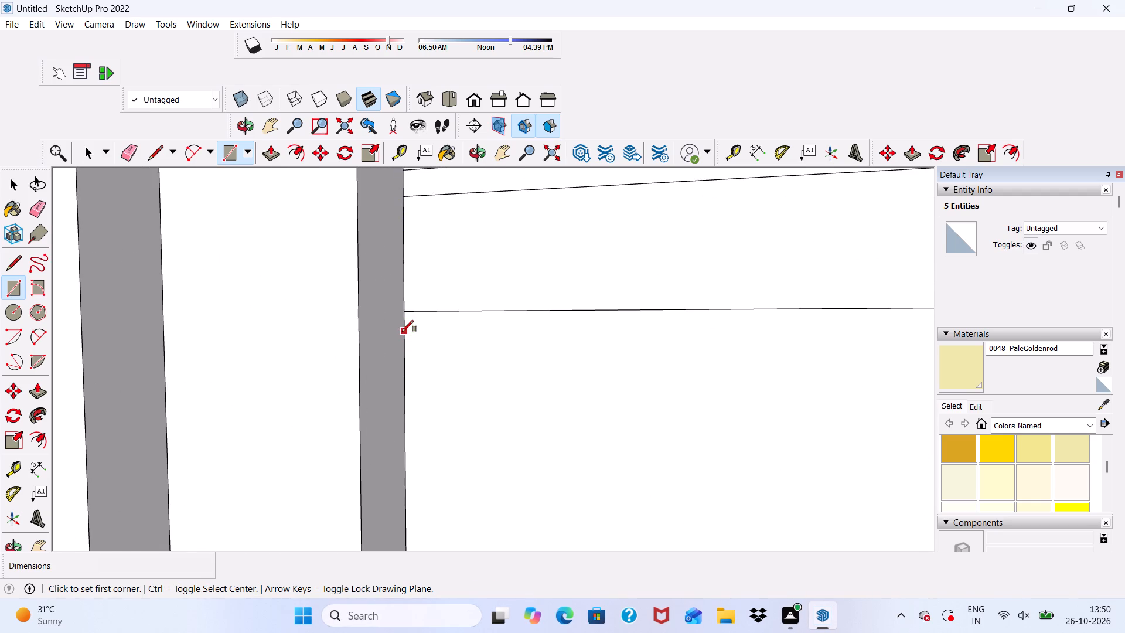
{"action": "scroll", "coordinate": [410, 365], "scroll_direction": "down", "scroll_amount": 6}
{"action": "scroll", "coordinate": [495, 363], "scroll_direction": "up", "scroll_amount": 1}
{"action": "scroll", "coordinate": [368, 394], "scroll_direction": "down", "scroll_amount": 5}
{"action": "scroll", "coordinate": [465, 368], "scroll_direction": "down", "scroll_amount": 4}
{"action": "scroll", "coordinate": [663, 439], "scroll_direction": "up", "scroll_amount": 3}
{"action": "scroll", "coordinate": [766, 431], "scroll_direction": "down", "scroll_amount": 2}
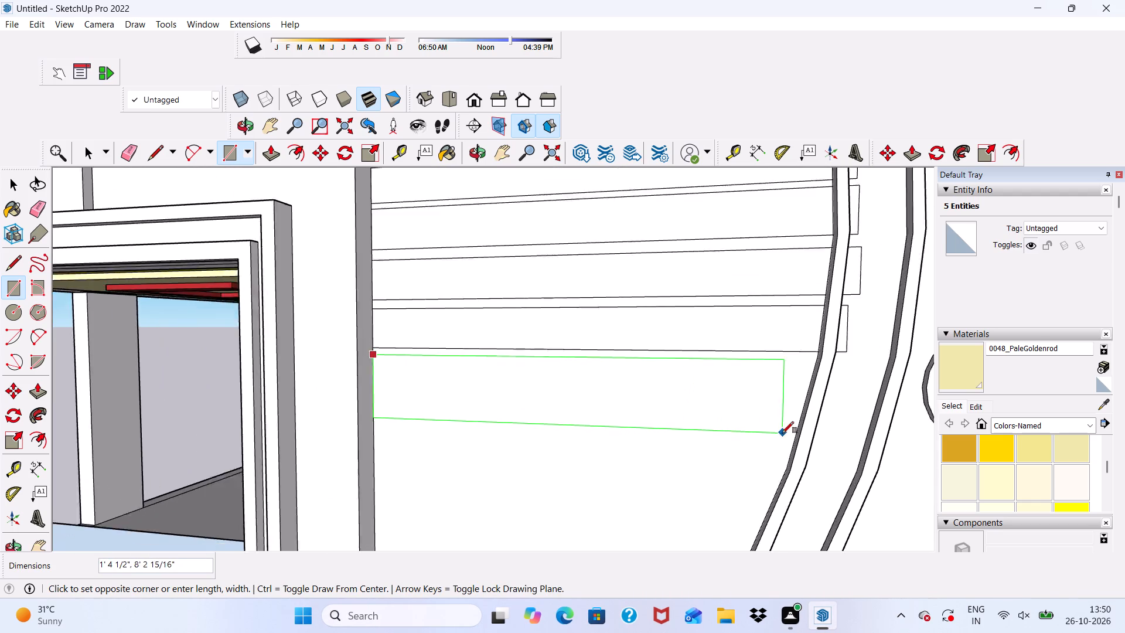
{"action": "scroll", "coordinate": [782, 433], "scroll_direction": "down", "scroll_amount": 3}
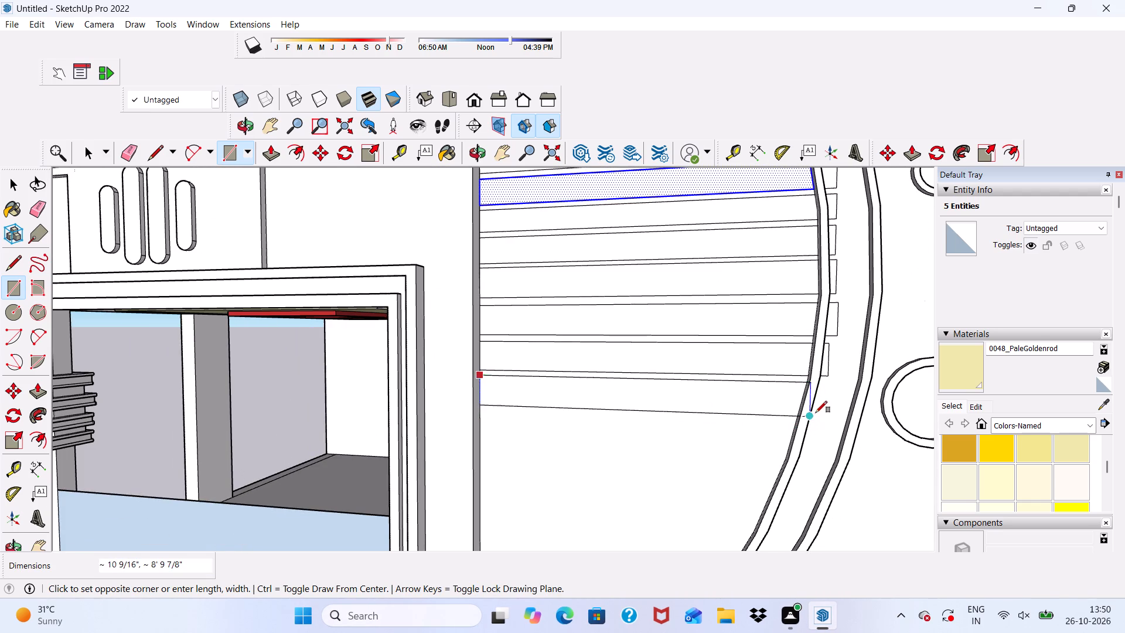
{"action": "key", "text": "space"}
Draw a tenth strip rectangle about 9' 1" by 1' 1" just below the ninth, from the balcony wall's edge past the curved band's inner border.
{"action": "left_click", "coordinate": [232, 145]}
{"action": "scroll", "coordinate": [322, 232], "scroll_direction": "down", "scroll_amount": 4}
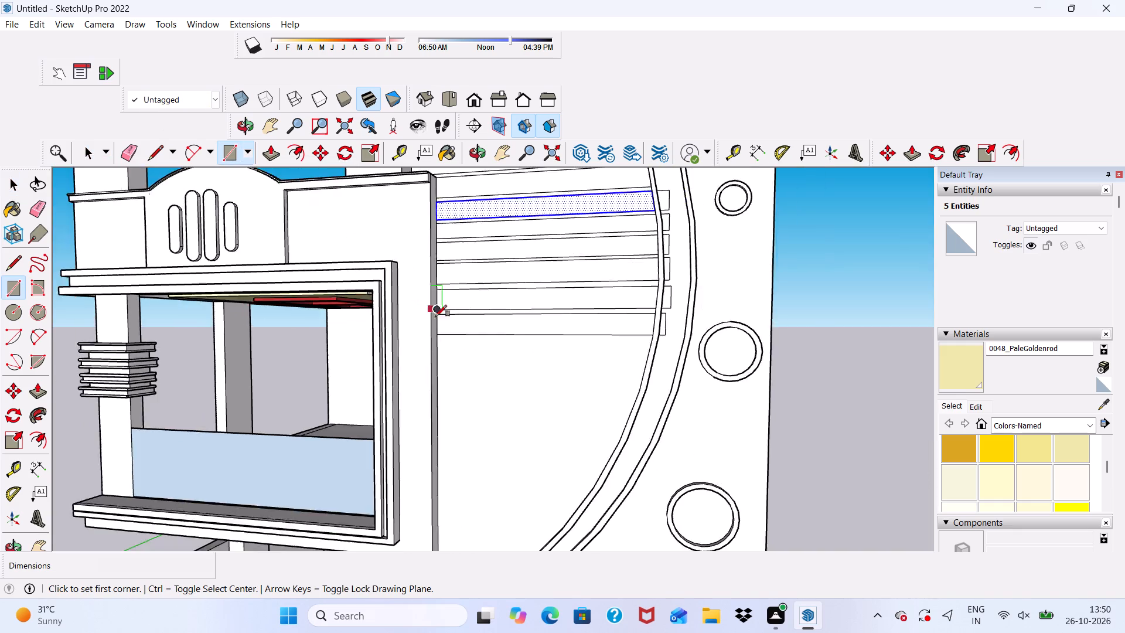
{"action": "scroll", "coordinate": [437, 318], "scroll_direction": "up", "scroll_amount": 6}
{"action": "scroll", "coordinate": [445, 365], "scroll_direction": "down", "scroll_amount": 4}
{"action": "scroll", "coordinate": [462, 421], "scroll_direction": "up", "scroll_amount": 9}
{"action": "scroll", "coordinate": [422, 316], "scroll_direction": "up", "scroll_amount": 5}
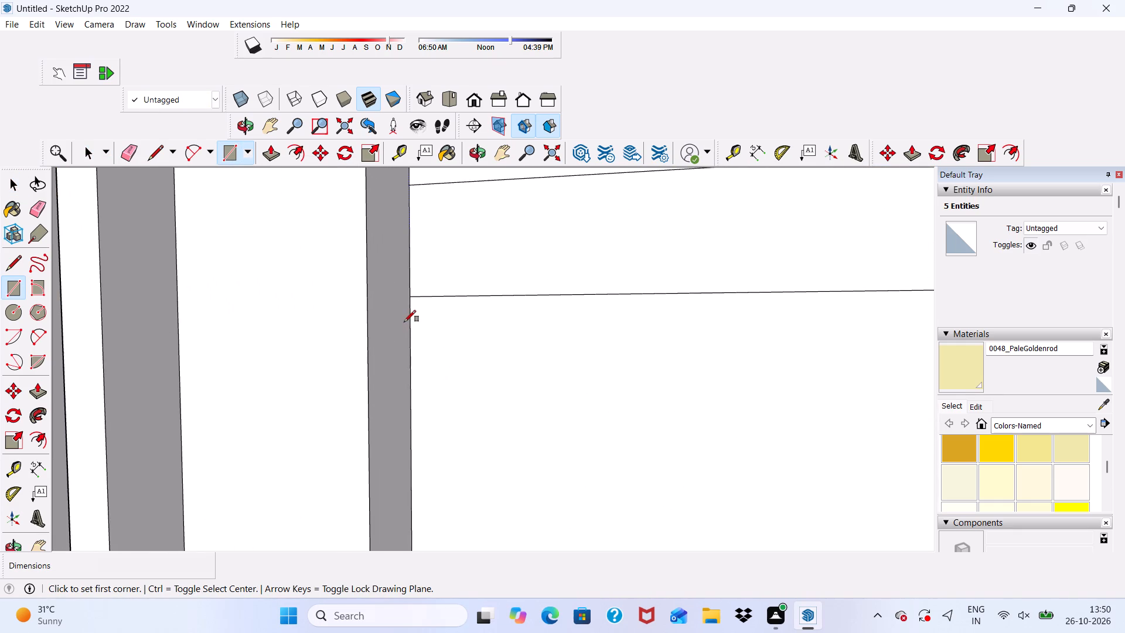
{"action": "left_click", "coordinate": [407, 316]}
{"action": "scroll", "coordinate": [424, 350], "scroll_direction": "down", "scroll_amount": 10}
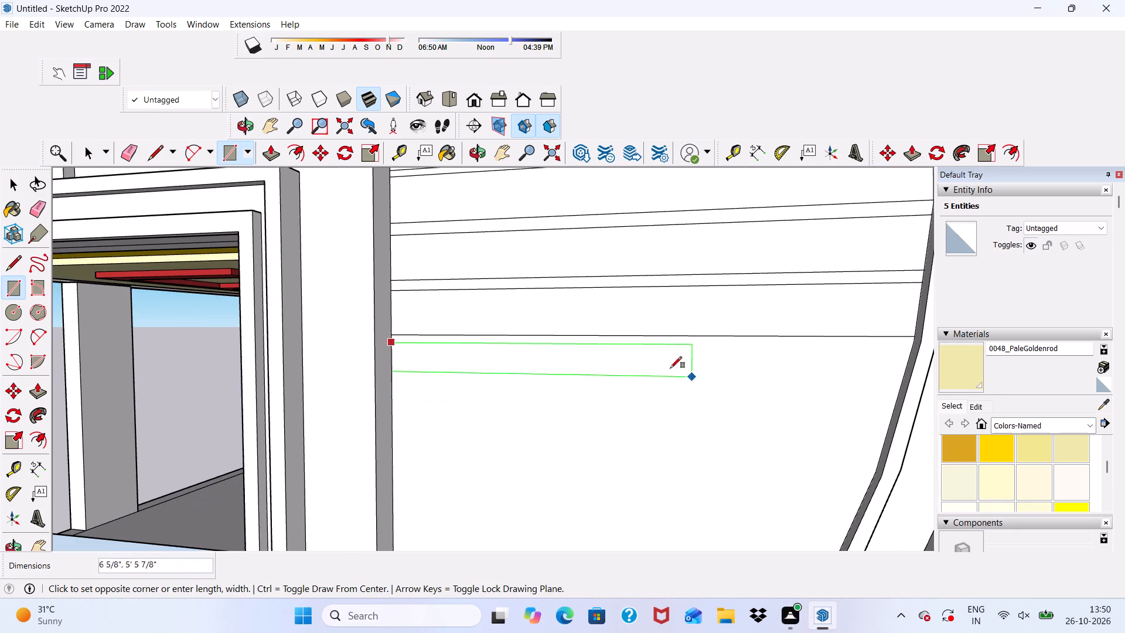
{"action": "scroll", "coordinate": [429, 376], "scroll_direction": "down", "scroll_amount": 5}
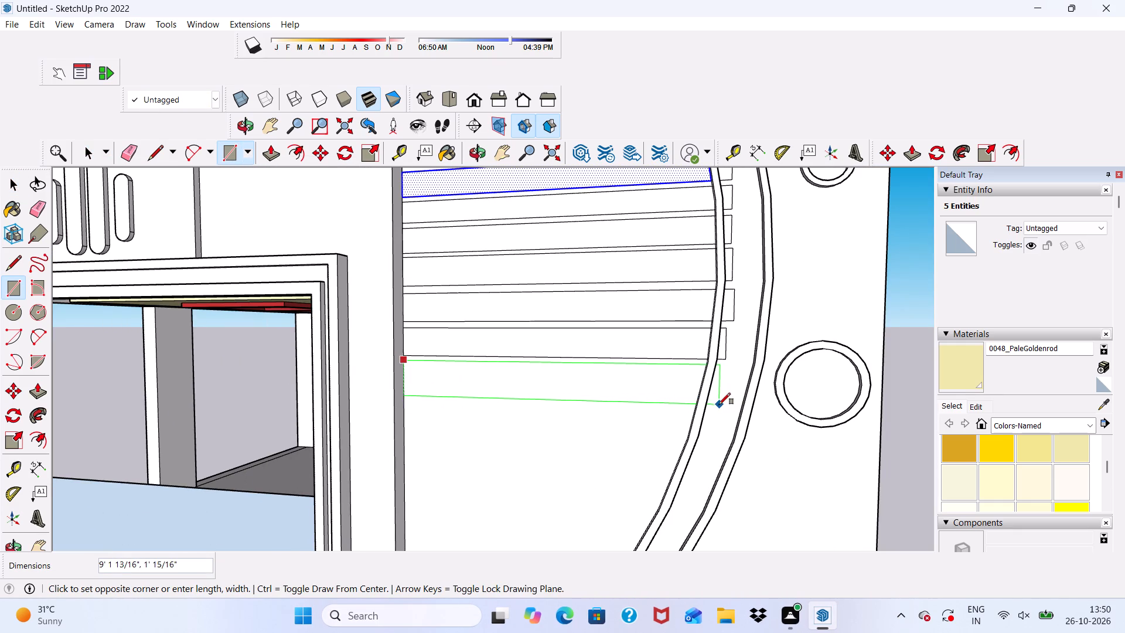
{"action": "left_click", "coordinate": [715, 401]}
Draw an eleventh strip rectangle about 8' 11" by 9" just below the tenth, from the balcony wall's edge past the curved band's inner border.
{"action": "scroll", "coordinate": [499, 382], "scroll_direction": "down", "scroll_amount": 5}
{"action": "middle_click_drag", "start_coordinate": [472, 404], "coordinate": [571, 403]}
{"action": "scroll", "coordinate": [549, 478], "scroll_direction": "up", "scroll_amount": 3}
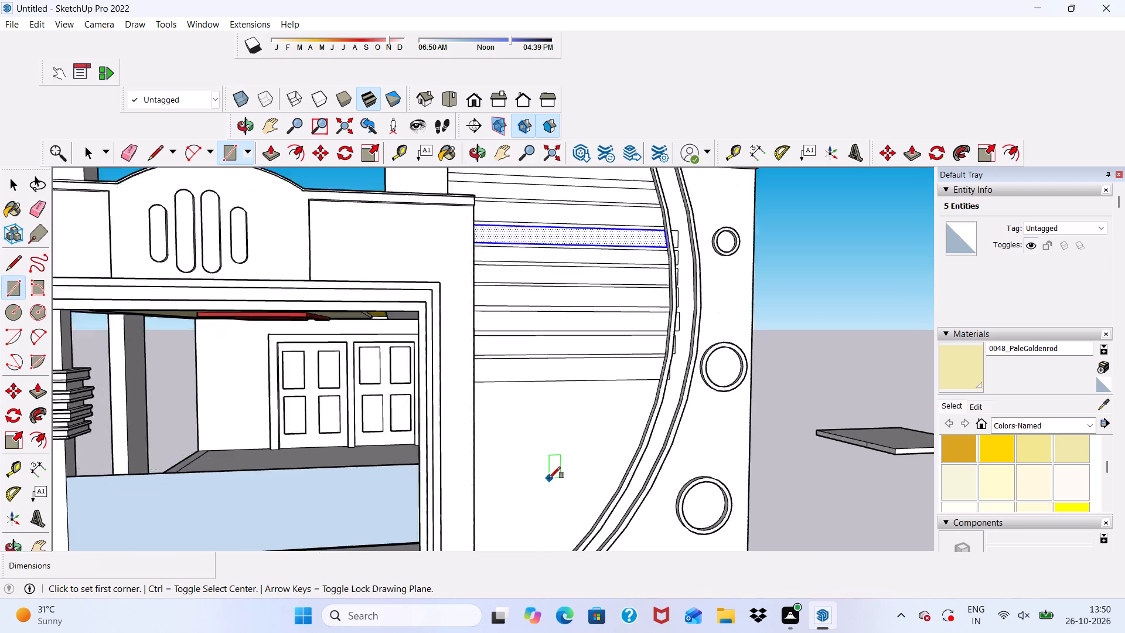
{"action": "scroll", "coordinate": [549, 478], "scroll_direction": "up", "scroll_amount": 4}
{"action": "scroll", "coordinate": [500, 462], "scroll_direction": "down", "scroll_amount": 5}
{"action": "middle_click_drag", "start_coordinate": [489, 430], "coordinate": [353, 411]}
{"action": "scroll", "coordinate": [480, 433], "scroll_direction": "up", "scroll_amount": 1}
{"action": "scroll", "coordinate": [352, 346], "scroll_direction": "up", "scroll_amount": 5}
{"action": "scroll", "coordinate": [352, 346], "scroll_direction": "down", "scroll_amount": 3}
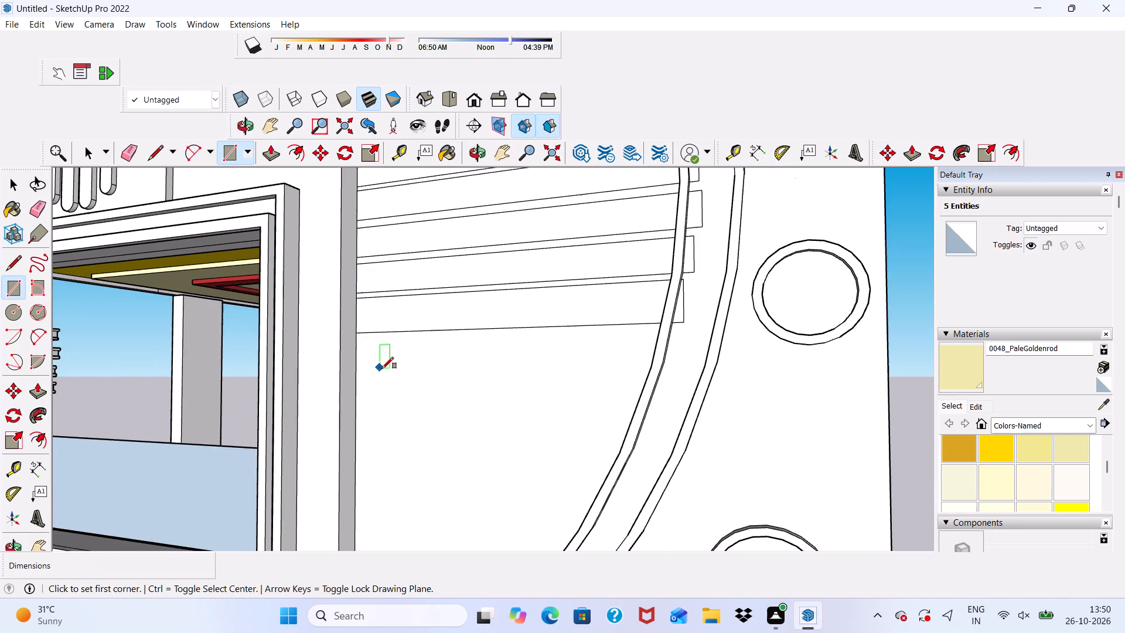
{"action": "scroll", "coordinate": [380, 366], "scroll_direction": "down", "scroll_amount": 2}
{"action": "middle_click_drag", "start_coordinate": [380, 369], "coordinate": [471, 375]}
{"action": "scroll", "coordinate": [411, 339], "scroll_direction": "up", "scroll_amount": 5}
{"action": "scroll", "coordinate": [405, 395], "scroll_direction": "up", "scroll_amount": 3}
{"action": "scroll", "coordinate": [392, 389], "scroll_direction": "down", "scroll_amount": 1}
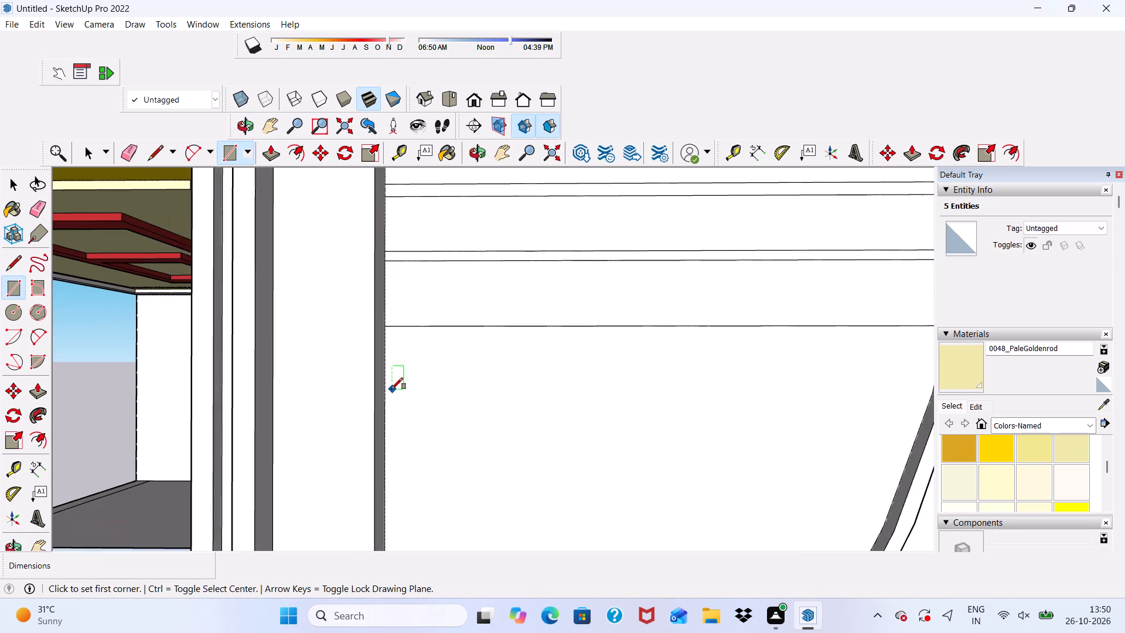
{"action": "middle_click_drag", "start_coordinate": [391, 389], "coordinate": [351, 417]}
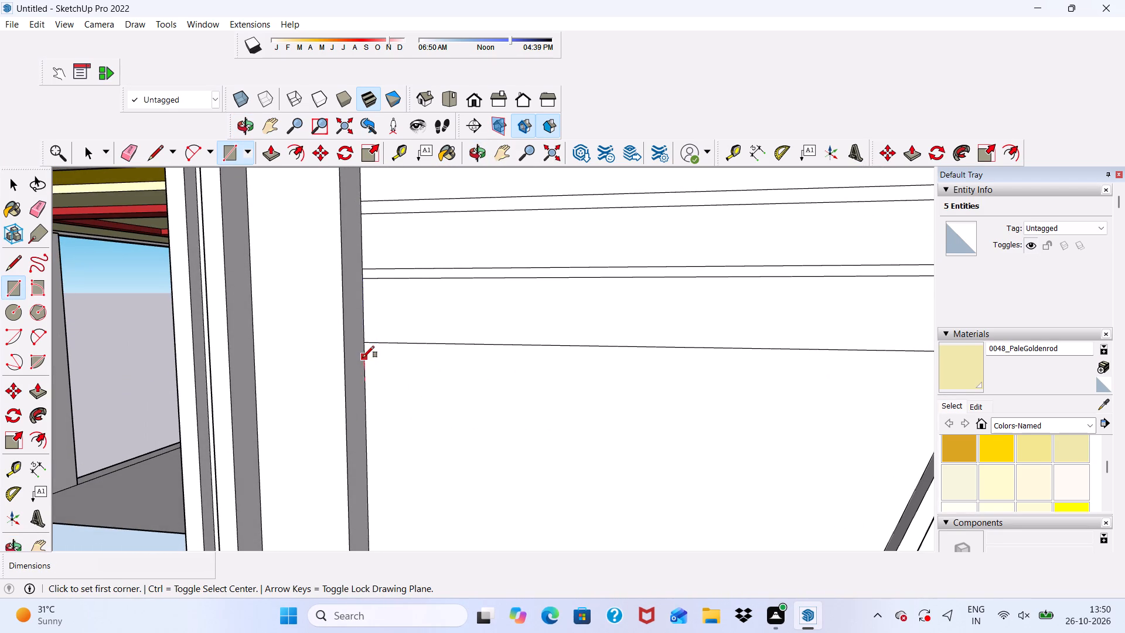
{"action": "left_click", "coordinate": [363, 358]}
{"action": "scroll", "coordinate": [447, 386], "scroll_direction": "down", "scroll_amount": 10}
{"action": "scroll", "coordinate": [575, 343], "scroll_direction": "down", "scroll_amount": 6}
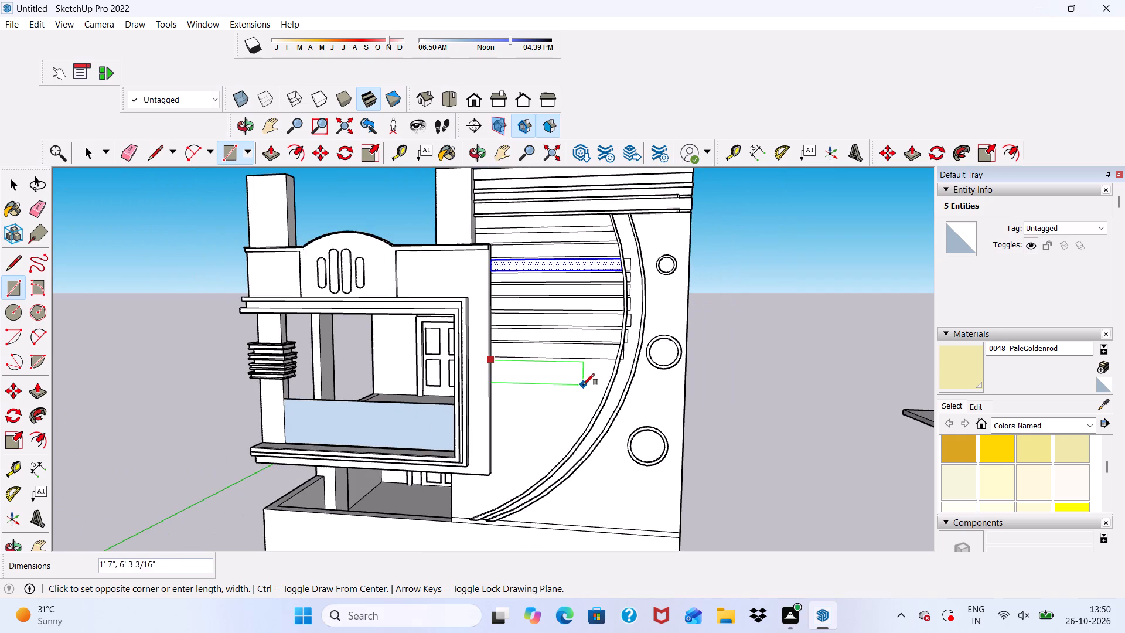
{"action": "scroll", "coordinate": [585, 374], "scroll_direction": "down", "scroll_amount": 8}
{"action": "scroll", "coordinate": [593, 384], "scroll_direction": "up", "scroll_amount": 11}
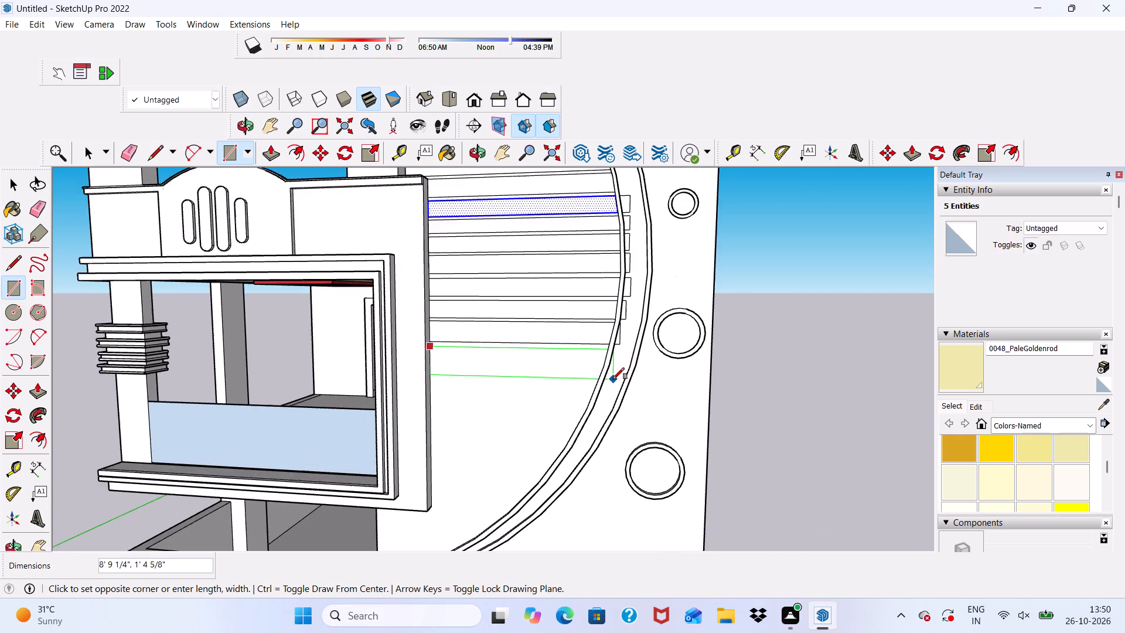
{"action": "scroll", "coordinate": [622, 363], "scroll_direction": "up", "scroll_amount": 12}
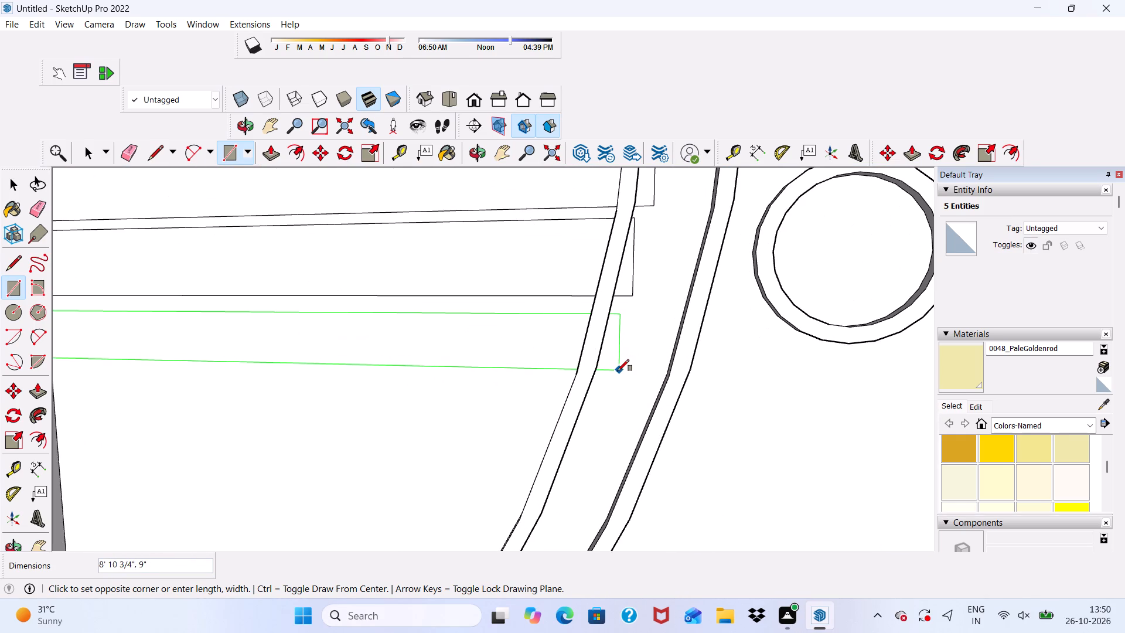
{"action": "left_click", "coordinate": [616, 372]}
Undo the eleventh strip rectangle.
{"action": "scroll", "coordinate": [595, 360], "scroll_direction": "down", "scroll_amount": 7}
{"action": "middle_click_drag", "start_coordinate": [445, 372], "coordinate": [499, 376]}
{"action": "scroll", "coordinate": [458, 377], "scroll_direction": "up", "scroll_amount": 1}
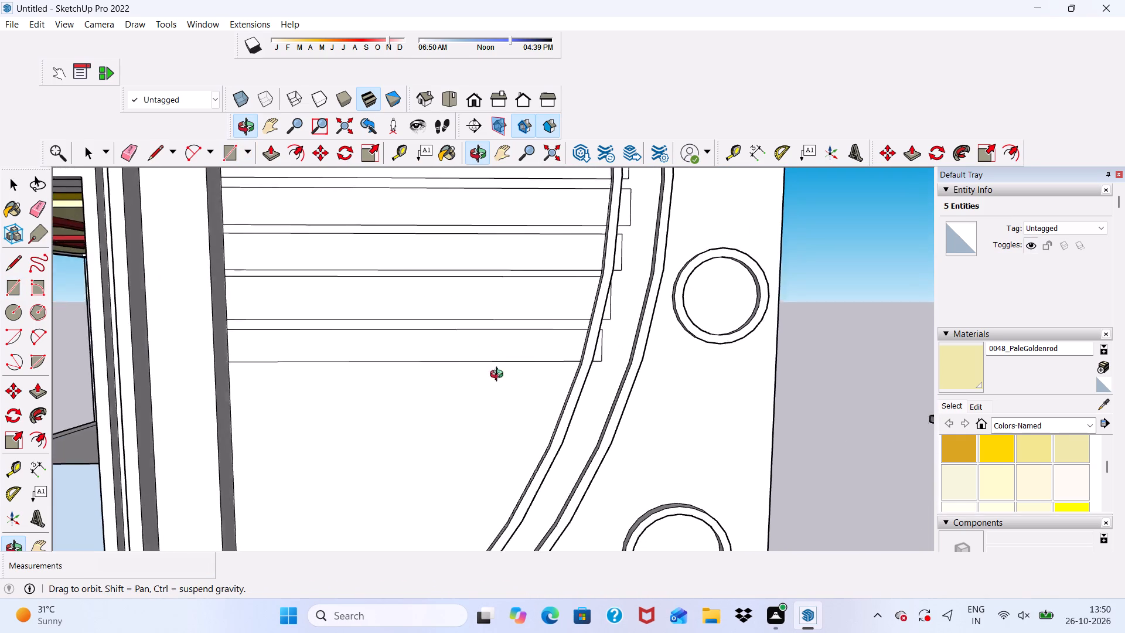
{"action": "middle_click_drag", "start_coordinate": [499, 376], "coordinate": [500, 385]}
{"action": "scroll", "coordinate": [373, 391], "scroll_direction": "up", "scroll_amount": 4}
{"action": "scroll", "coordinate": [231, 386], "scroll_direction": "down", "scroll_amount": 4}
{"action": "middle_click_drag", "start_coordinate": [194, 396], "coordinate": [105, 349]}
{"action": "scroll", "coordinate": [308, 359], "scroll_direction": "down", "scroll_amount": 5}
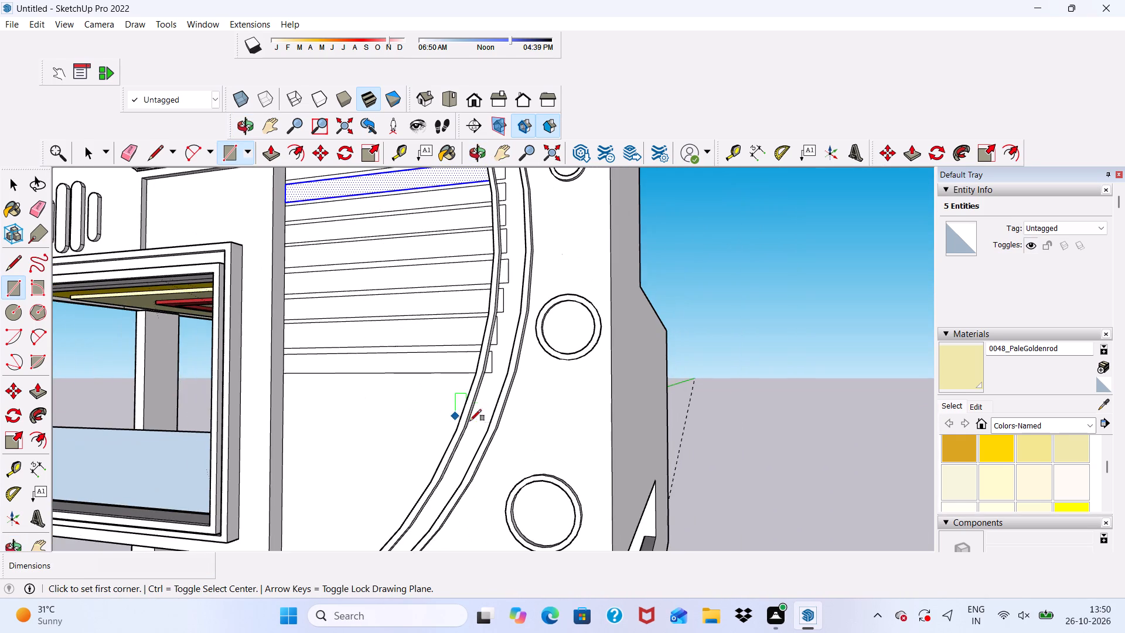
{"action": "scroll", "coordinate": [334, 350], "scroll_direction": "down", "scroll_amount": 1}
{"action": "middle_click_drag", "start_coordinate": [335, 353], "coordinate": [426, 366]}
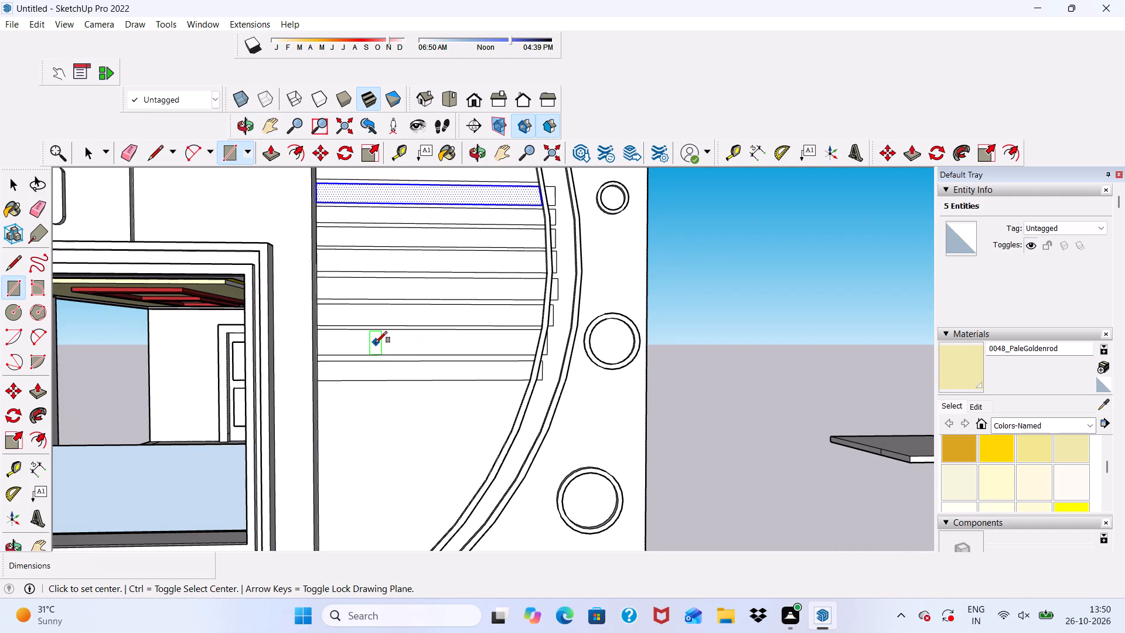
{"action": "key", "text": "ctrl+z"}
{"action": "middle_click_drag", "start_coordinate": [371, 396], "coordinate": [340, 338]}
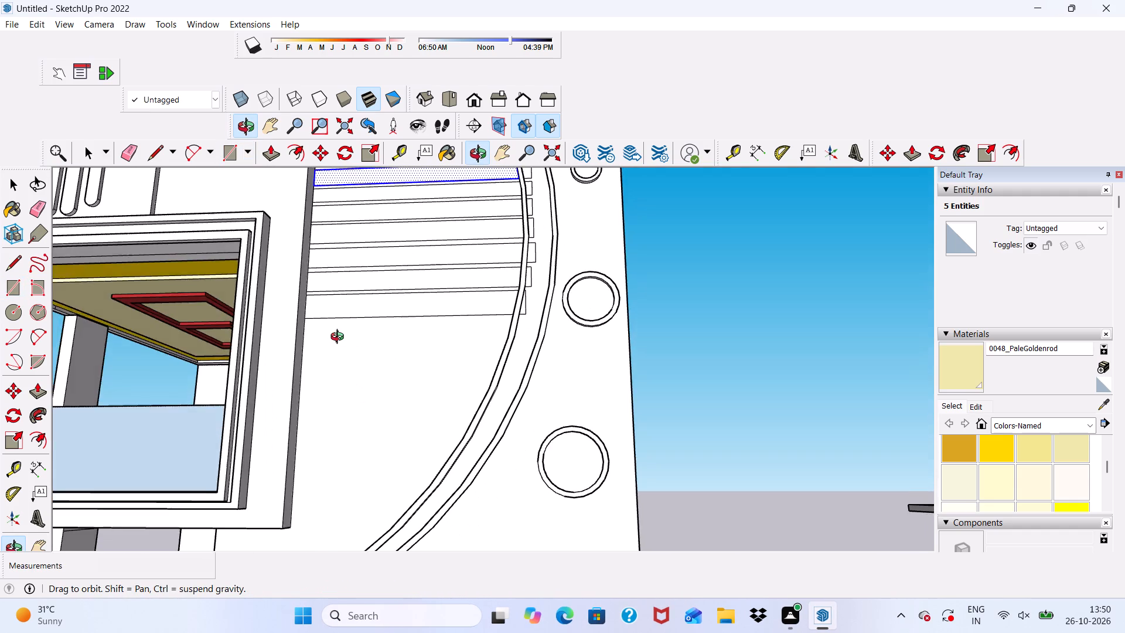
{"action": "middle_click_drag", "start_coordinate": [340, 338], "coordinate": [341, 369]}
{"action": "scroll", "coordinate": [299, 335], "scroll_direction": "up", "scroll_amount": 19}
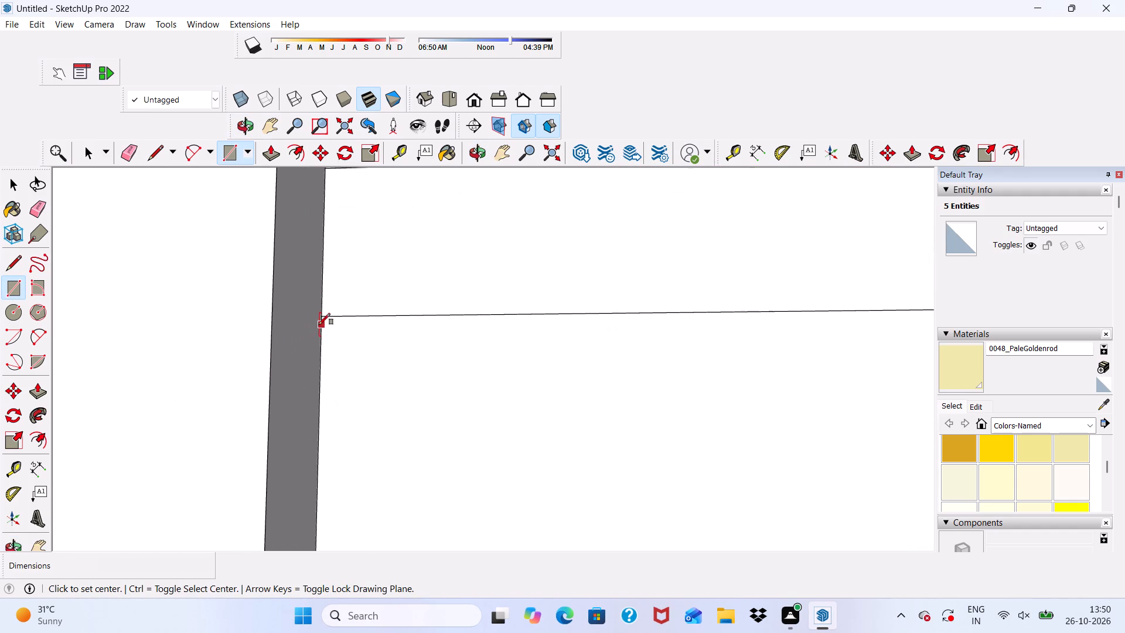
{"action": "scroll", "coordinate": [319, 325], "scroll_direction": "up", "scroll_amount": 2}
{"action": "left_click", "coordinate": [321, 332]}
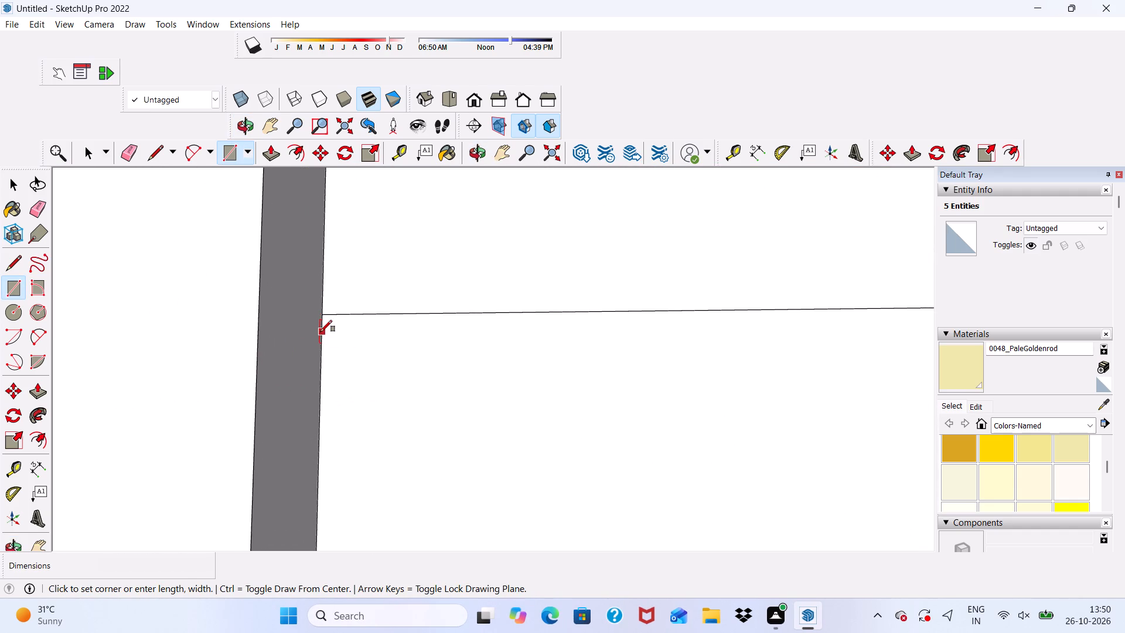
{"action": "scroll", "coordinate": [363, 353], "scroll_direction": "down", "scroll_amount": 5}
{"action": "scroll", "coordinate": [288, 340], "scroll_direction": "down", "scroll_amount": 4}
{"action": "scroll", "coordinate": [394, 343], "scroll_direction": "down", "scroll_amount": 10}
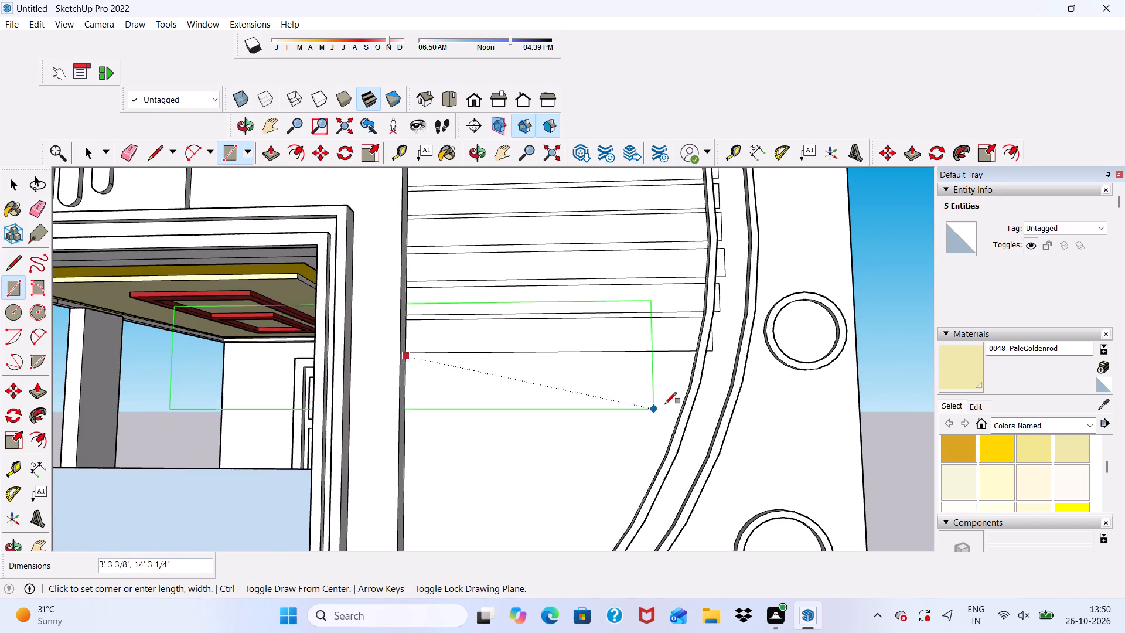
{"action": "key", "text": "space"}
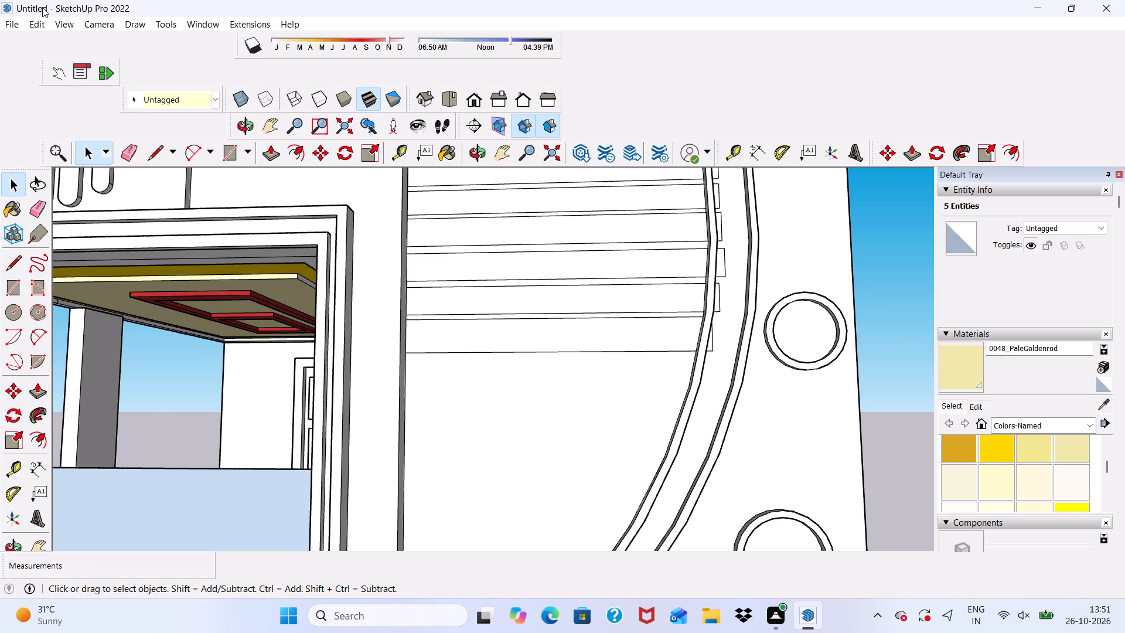
Draw an eleventh strip rectangle about 8' 11" long just below the tenth, from the balcony wall's edge past the curved band's inner border.
{"action": "scroll", "coordinate": [61, 13], "scroll_direction": "down", "scroll_amount": 1}
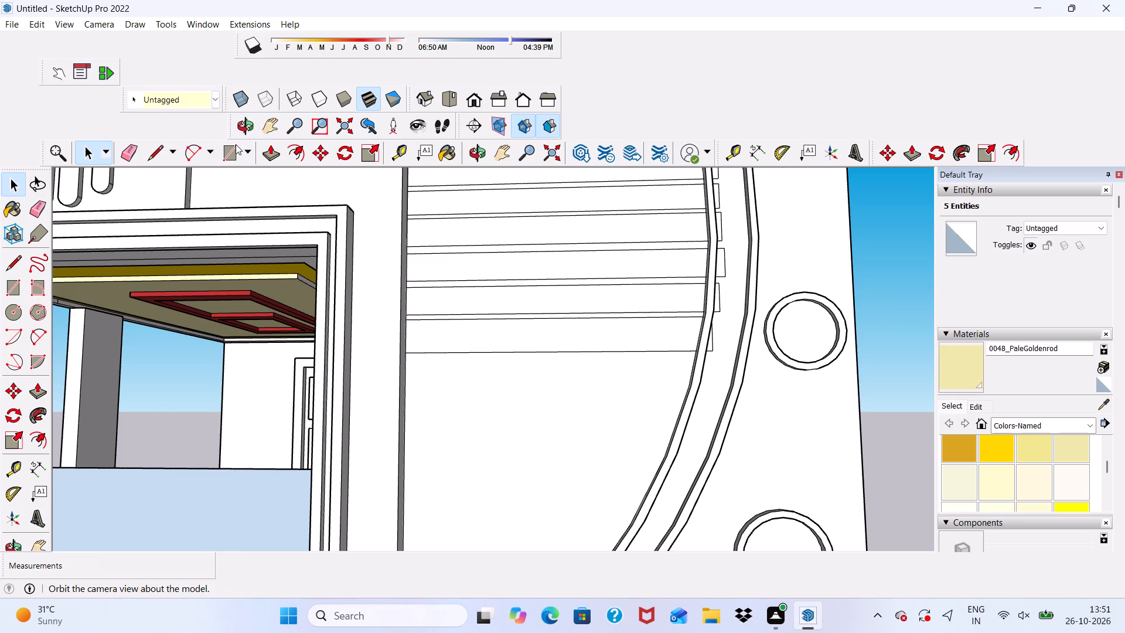
{"action": "left_click", "coordinate": [236, 144]}
{"action": "scroll", "coordinate": [335, 198], "scroll_direction": "down", "scroll_amount": 2}
{"action": "scroll", "coordinate": [361, 371], "scroll_direction": "down", "scroll_amount": 1}
{"action": "scroll", "coordinate": [363, 374], "scroll_direction": "up", "scroll_amount": 6}
{"action": "scroll", "coordinate": [373, 370], "scroll_direction": "down", "scroll_amount": 3}
{"action": "scroll", "coordinate": [396, 300], "scroll_direction": "up", "scroll_amount": 3}
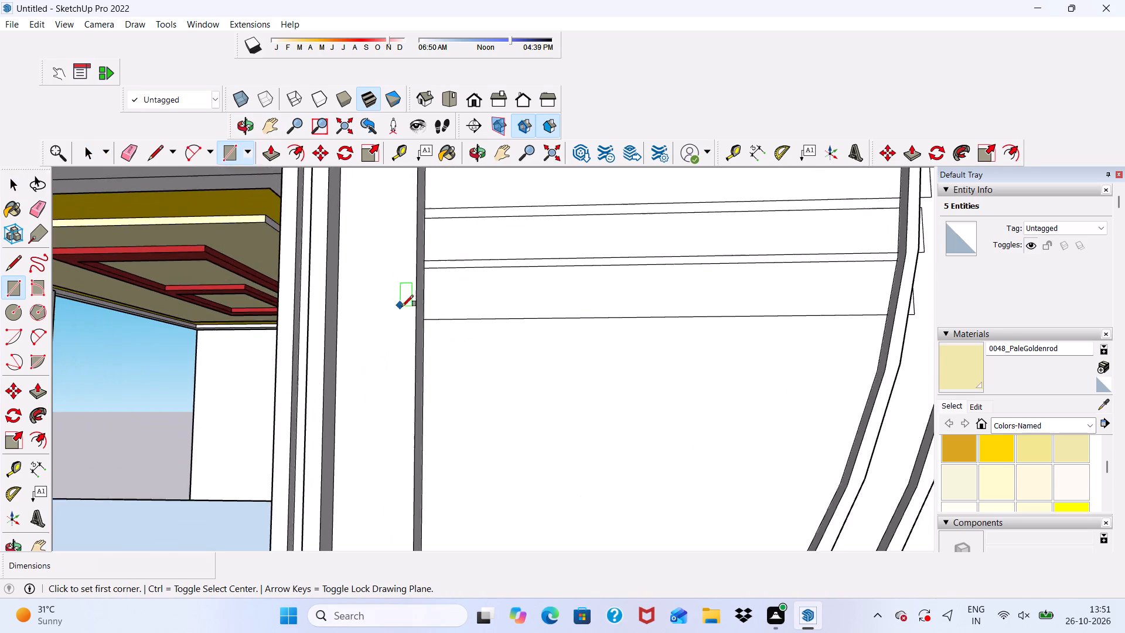
{"action": "scroll", "coordinate": [402, 307], "scroll_direction": "up", "scroll_amount": 7}
{"action": "left_click", "coordinate": [421, 333]}
{"action": "scroll", "coordinate": [441, 376], "scroll_direction": "down", "scroll_amount": 4}
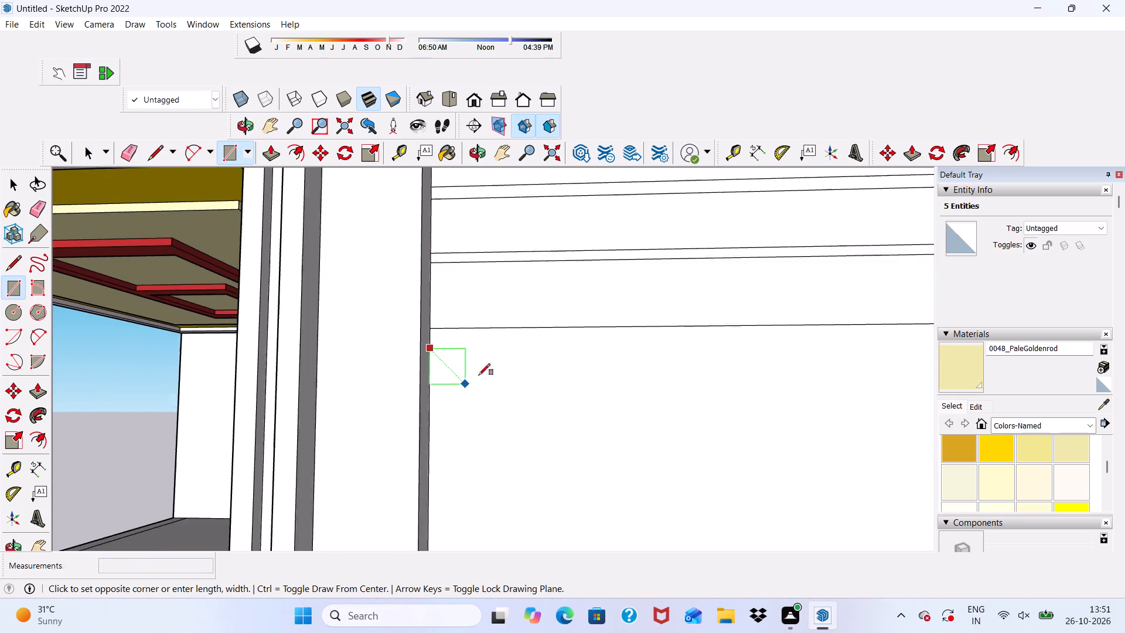
{"action": "scroll", "coordinate": [479, 375], "scroll_direction": "down", "scroll_amount": 7}
{"action": "scroll", "coordinate": [373, 309], "scroll_direction": "down", "scroll_amount": 4}
{"action": "scroll", "coordinate": [553, 437], "scroll_direction": "up", "scroll_amount": 4}
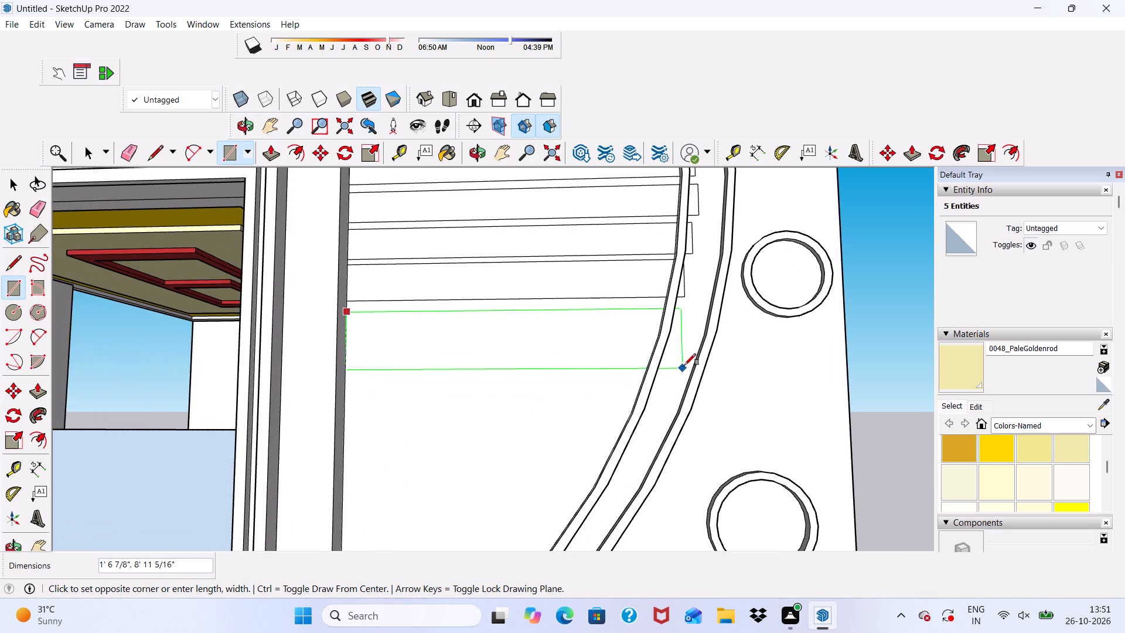
{"action": "left_click", "coordinate": [680, 343]}
Draw a twelfth strip rectangle just below the eleventh, from the balcony wall's edge past the curved band's inner border.
{"action": "scroll", "coordinate": [565, 343], "scroll_direction": "down", "scroll_amount": 1}
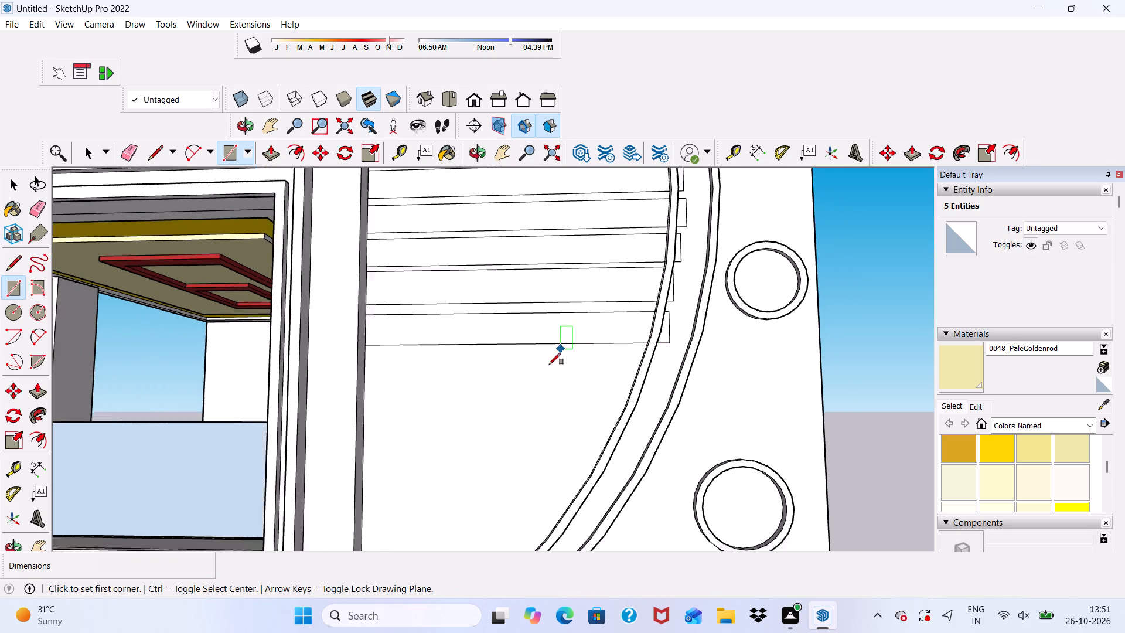
{"action": "scroll", "coordinate": [549, 365], "scroll_direction": "down", "scroll_amount": 1}
{"action": "middle_click_drag", "start_coordinate": [547, 366], "coordinate": [478, 393]}
{"action": "scroll", "coordinate": [342, 397], "scroll_direction": "up", "scroll_amount": 5}
{"action": "scroll", "coordinate": [406, 346], "scroll_direction": "up", "scroll_amount": 2}
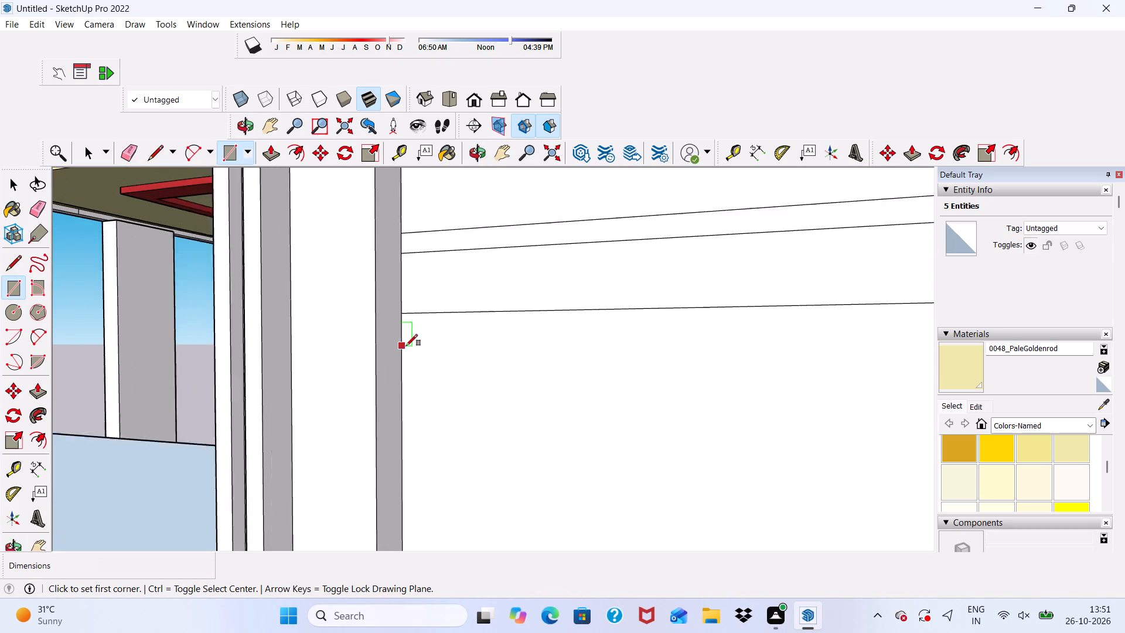
{"action": "scroll", "coordinate": [406, 346], "scroll_direction": "up", "scroll_amount": 2}
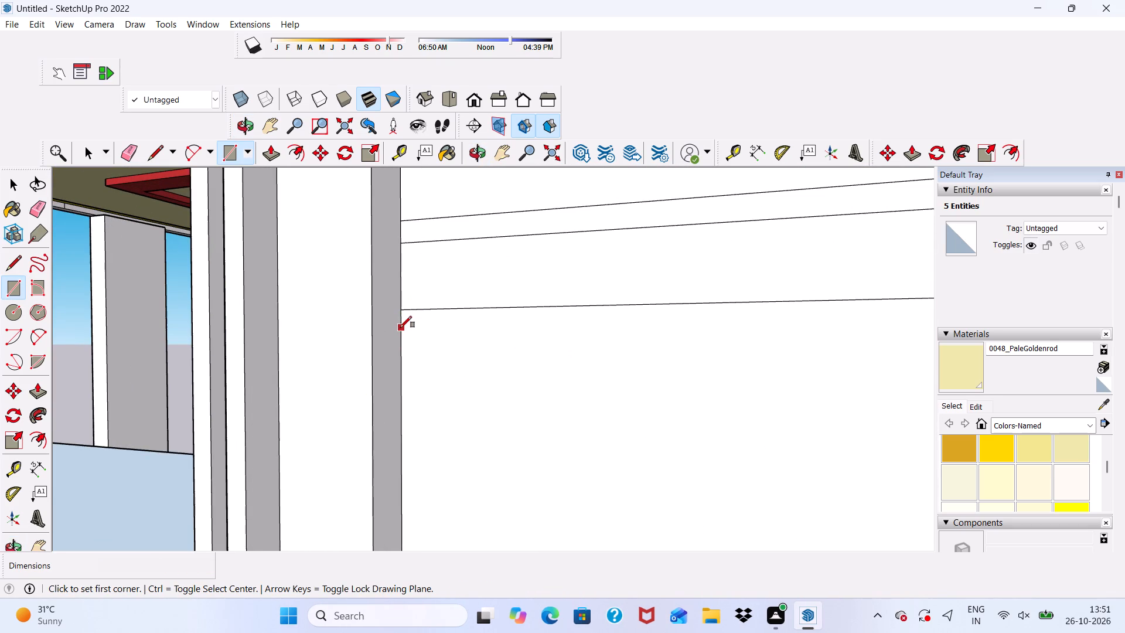
{"action": "left_click", "coordinate": [403, 327]}
{"action": "scroll", "coordinate": [432, 372], "scroll_direction": "down", "scroll_amount": 10}
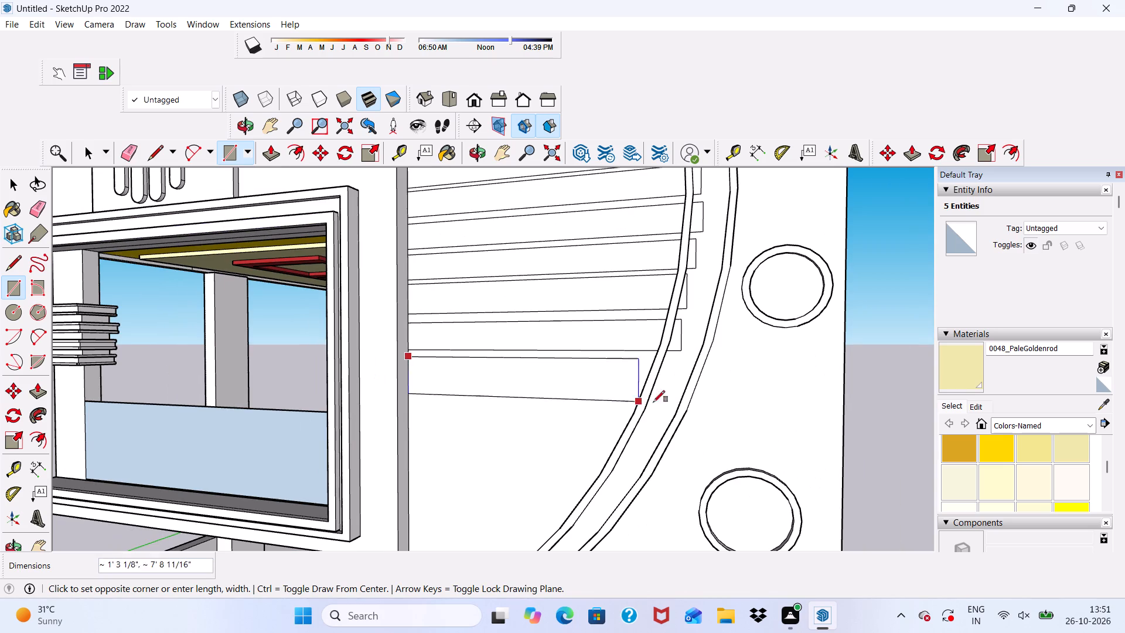
{"action": "left_click", "coordinate": [673, 389]}
Draw a thirteenth strip rectangle just below the twelfth, from the balcony wall's edge past the curved band's inner border.
{"action": "scroll", "coordinate": [394, 357], "scroll_direction": "down", "scroll_amount": 2}
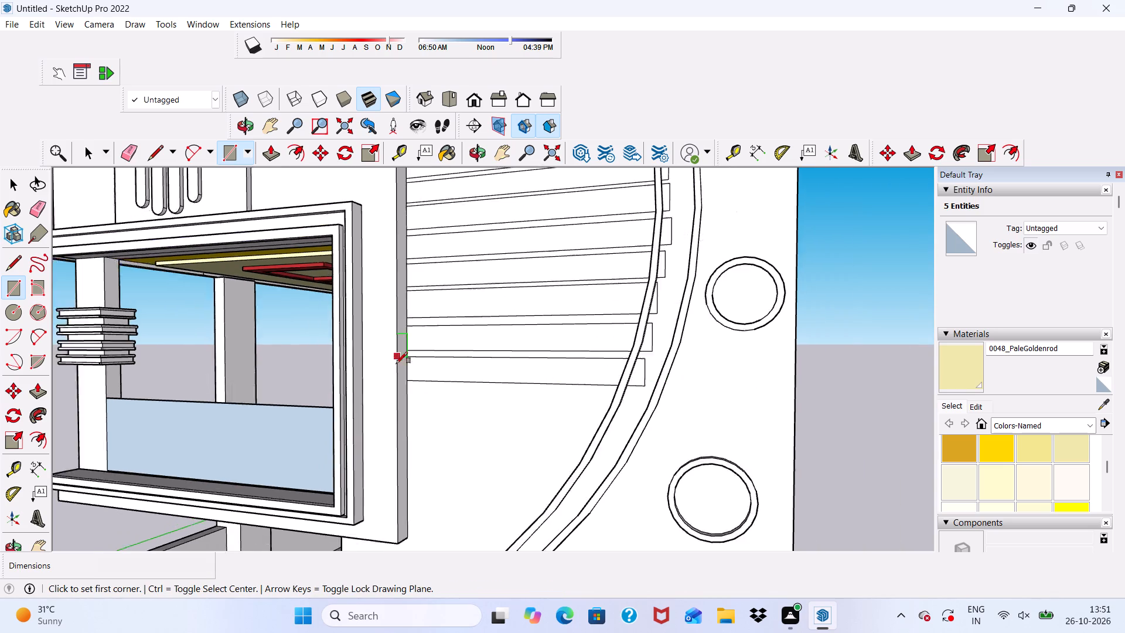
{"action": "scroll", "coordinate": [396, 363], "scroll_direction": "down", "scroll_amount": 2}
{"action": "middle_click_drag", "start_coordinate": [444, 403], "coordinate": [437, 377]}
{"action": "scroll", "coordinate": [427, 390], "scroll_direction": "up", "scroll_amount": 5}
{"action": "scroll", "coordinate": [412, 388], "scroll_direction": "down", "scroll_amount": 1}
{"action": "scroll", "coordinate": [387, 377], "scroll_direction": "up", "scroll_amount": 6}
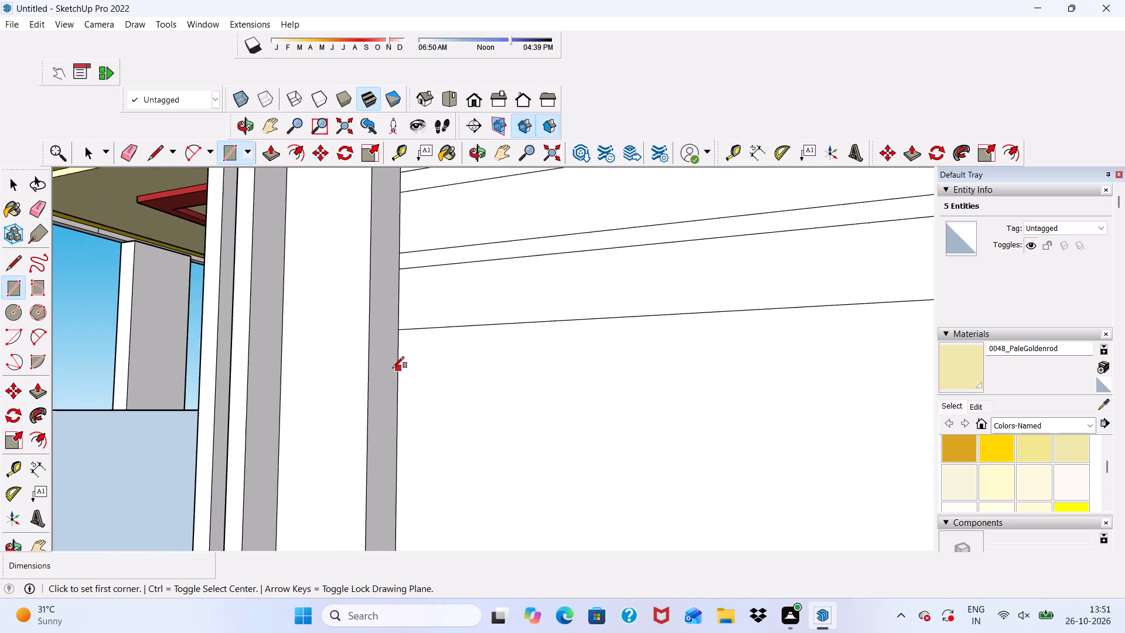
{"action": "scroll", "coordinate": [393, 368], "scroll_direction": "up", "scroll_amount": 4}
{"action": "left_click", "coordinate": [396, 342]}
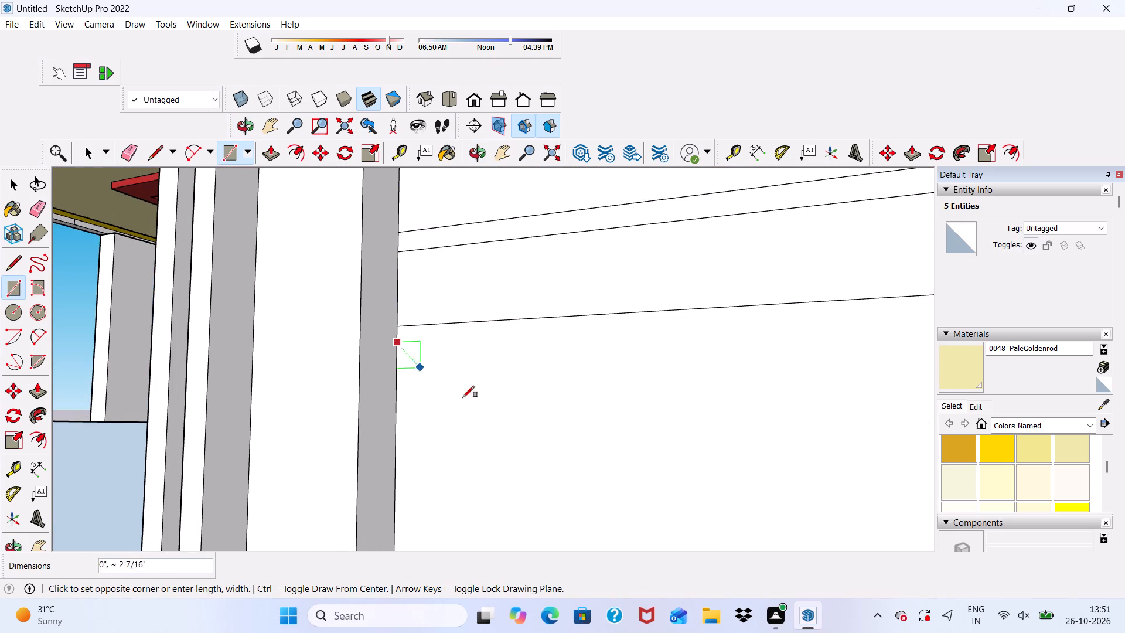
{"action": "scroll", "coordinate": [471, 400], "scroll_direction": "down", "scroll_amount": 12}
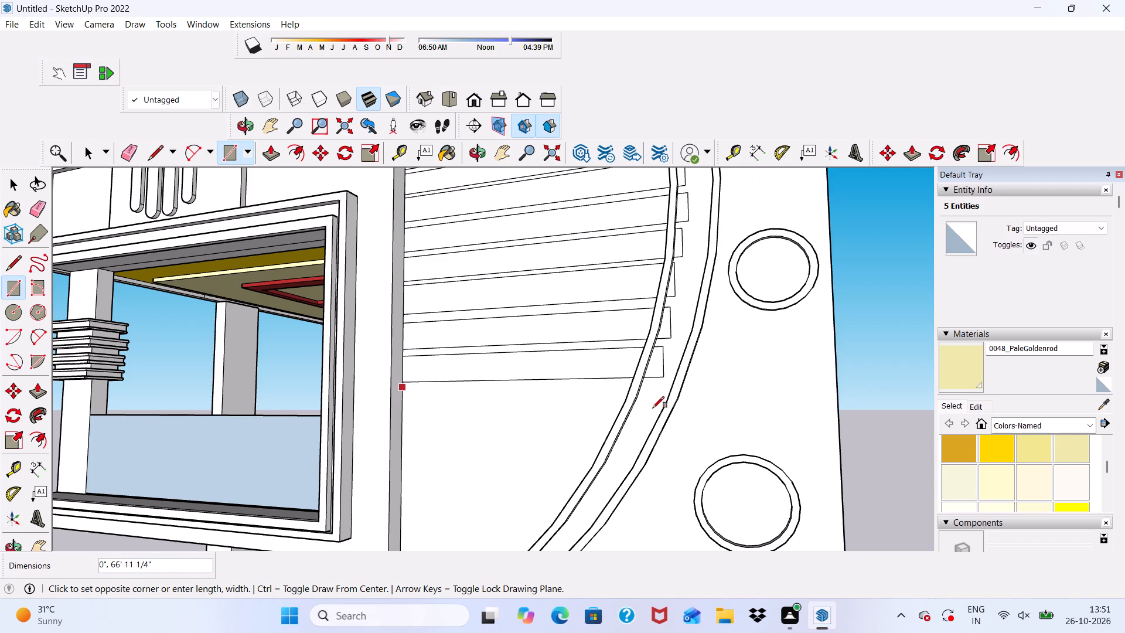
{"action": "scroll", "coordinate": [652, 413], "scroll_direction": "up", "scroll_amount": 4}
{"action": "left_click", "coordinate": [650, 418]}
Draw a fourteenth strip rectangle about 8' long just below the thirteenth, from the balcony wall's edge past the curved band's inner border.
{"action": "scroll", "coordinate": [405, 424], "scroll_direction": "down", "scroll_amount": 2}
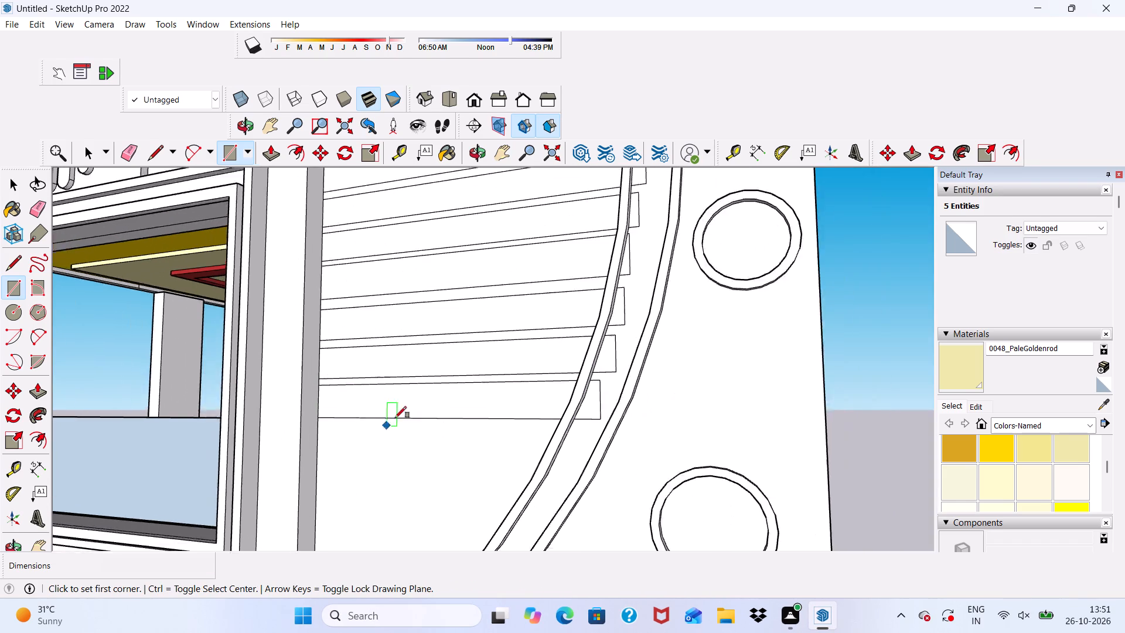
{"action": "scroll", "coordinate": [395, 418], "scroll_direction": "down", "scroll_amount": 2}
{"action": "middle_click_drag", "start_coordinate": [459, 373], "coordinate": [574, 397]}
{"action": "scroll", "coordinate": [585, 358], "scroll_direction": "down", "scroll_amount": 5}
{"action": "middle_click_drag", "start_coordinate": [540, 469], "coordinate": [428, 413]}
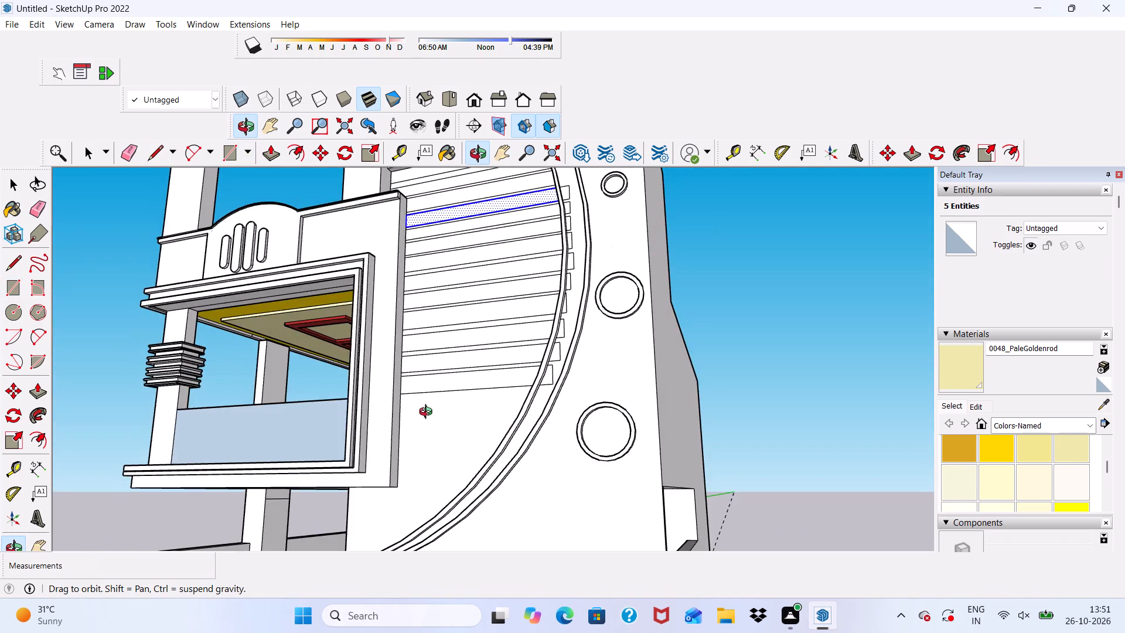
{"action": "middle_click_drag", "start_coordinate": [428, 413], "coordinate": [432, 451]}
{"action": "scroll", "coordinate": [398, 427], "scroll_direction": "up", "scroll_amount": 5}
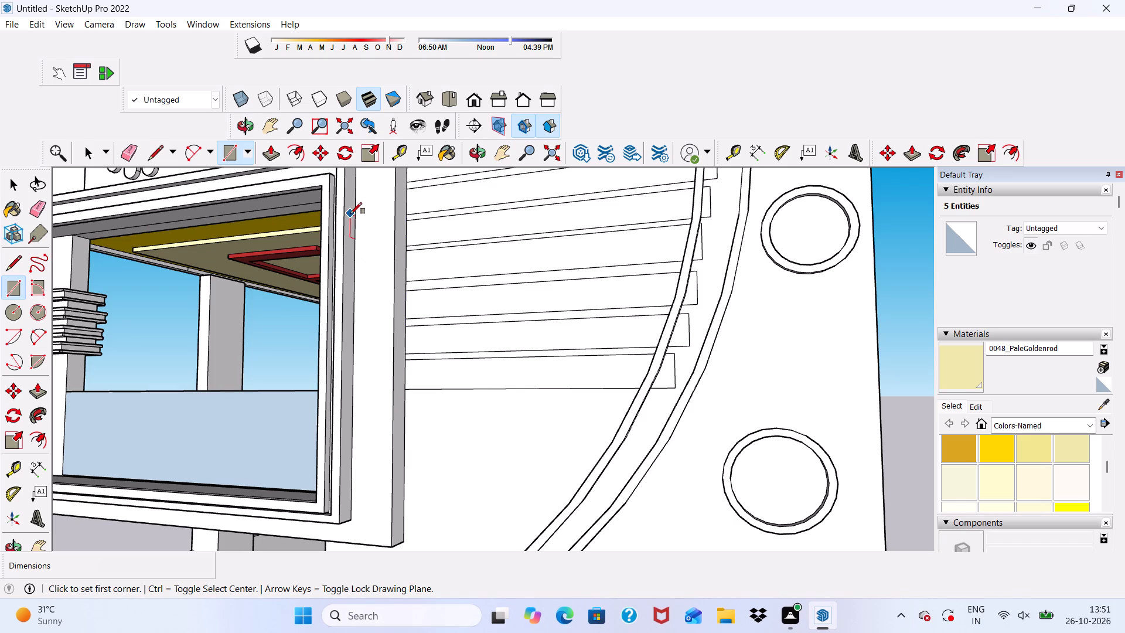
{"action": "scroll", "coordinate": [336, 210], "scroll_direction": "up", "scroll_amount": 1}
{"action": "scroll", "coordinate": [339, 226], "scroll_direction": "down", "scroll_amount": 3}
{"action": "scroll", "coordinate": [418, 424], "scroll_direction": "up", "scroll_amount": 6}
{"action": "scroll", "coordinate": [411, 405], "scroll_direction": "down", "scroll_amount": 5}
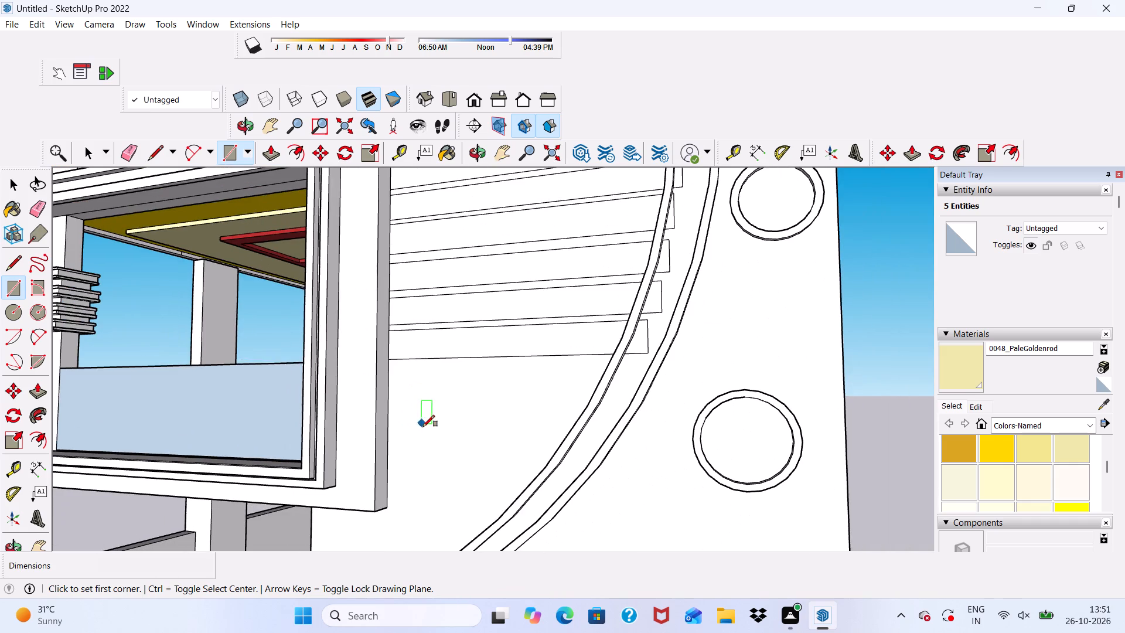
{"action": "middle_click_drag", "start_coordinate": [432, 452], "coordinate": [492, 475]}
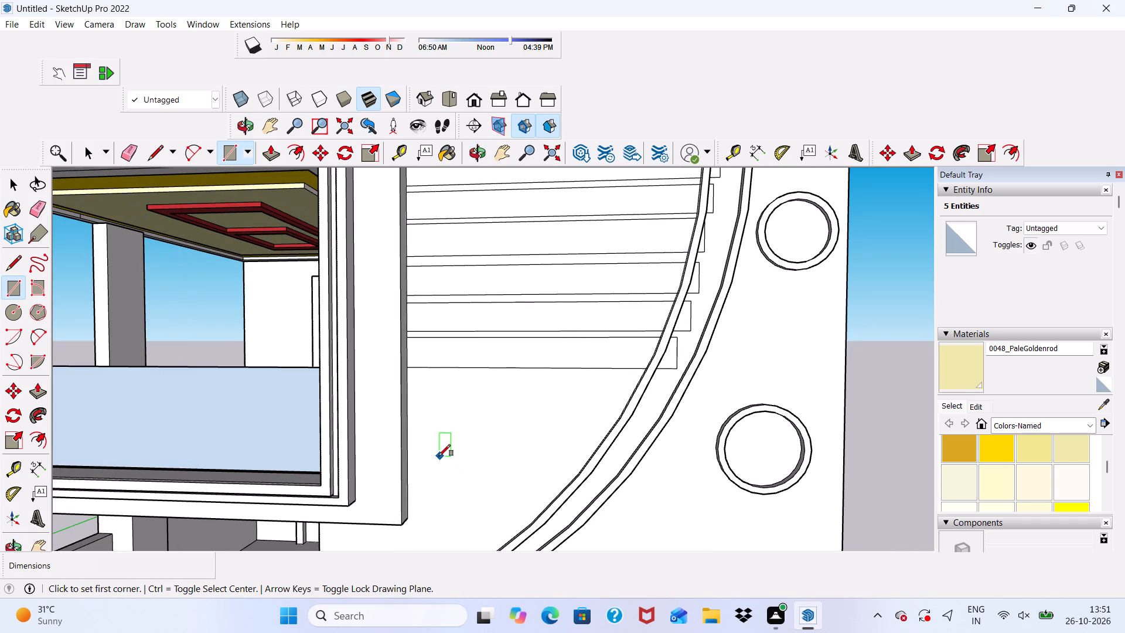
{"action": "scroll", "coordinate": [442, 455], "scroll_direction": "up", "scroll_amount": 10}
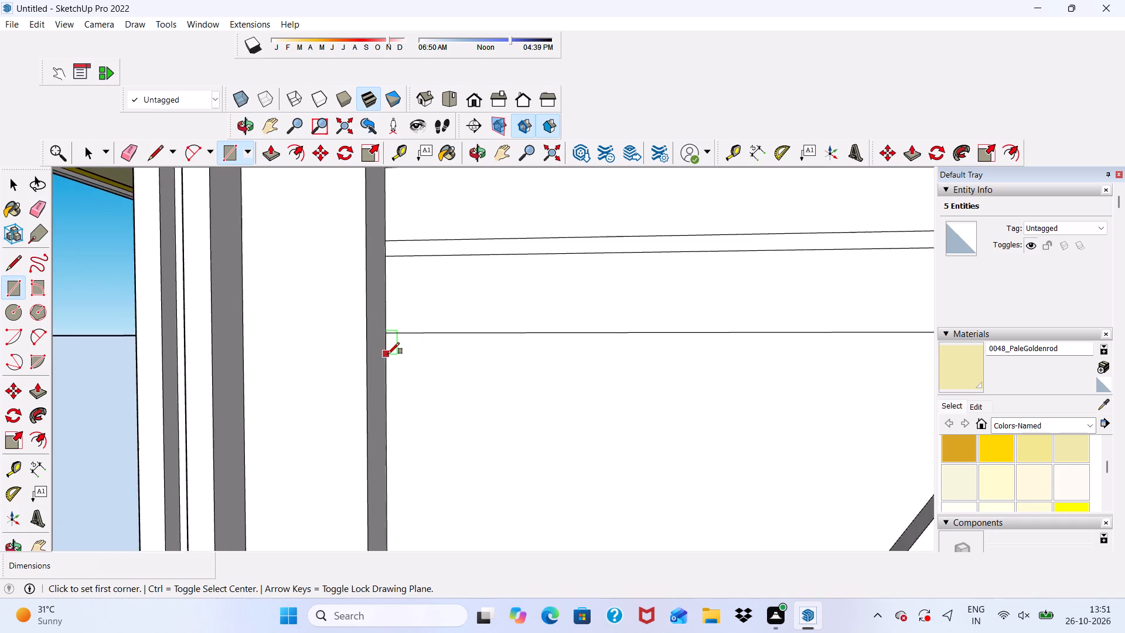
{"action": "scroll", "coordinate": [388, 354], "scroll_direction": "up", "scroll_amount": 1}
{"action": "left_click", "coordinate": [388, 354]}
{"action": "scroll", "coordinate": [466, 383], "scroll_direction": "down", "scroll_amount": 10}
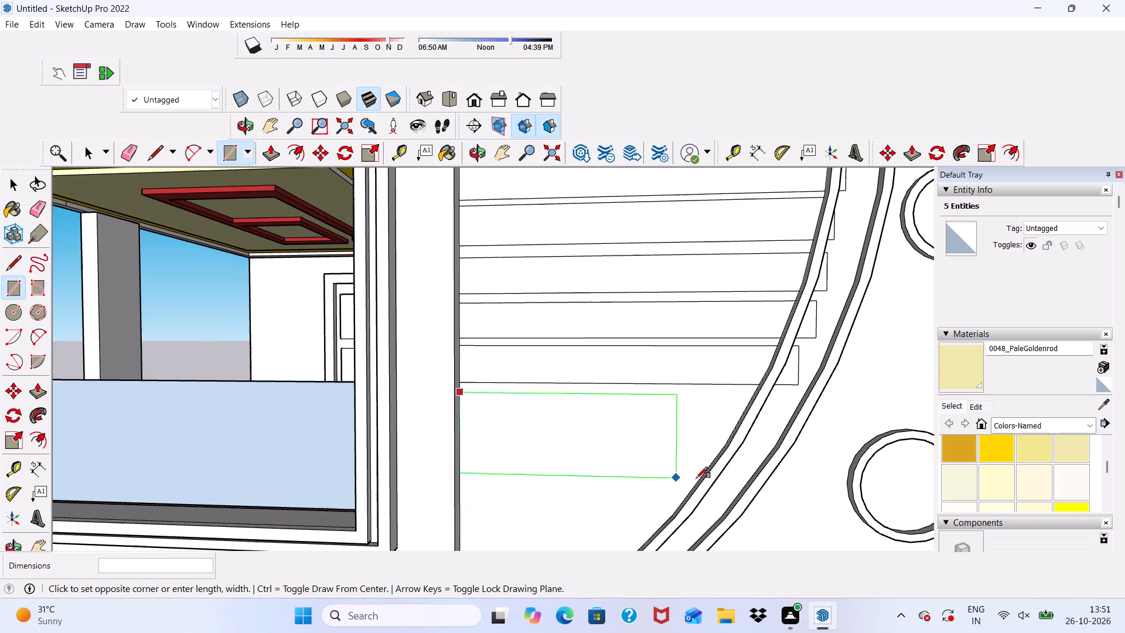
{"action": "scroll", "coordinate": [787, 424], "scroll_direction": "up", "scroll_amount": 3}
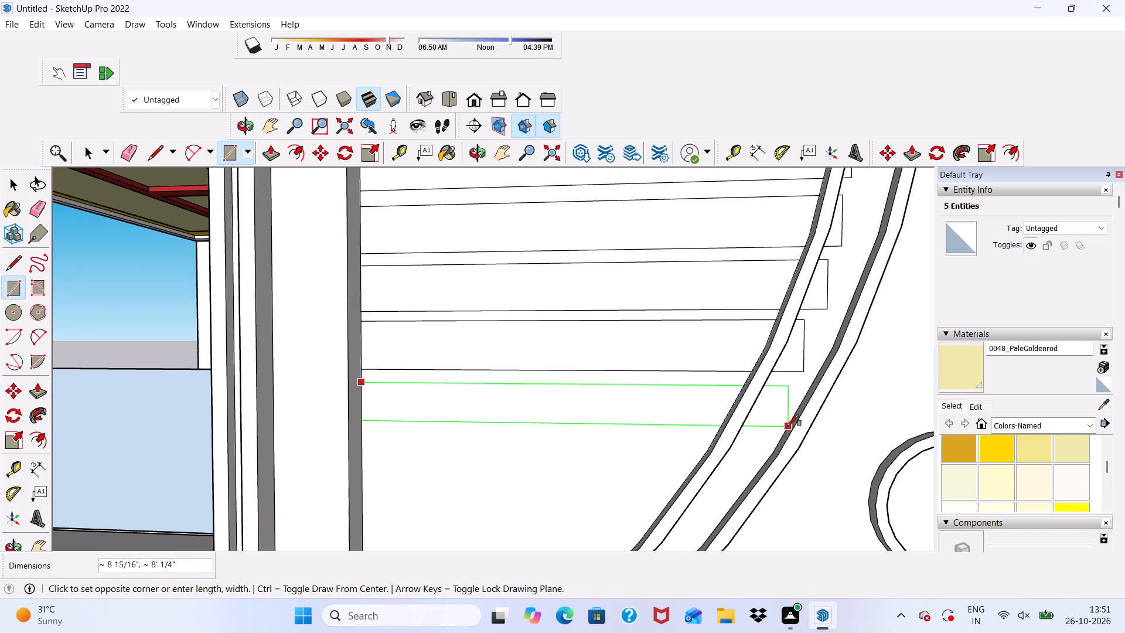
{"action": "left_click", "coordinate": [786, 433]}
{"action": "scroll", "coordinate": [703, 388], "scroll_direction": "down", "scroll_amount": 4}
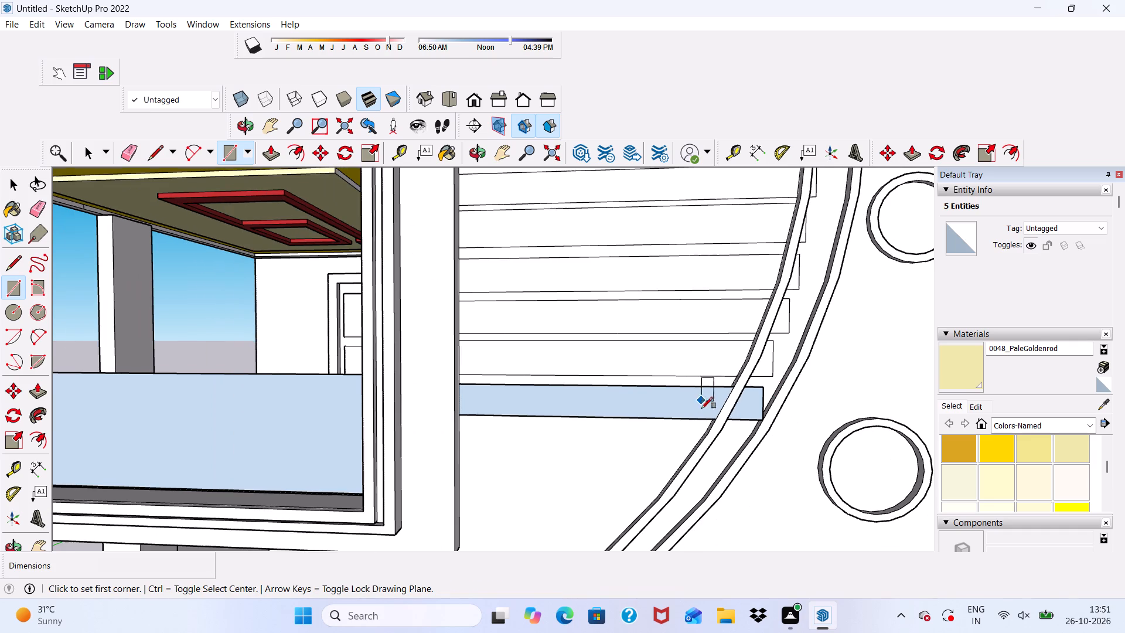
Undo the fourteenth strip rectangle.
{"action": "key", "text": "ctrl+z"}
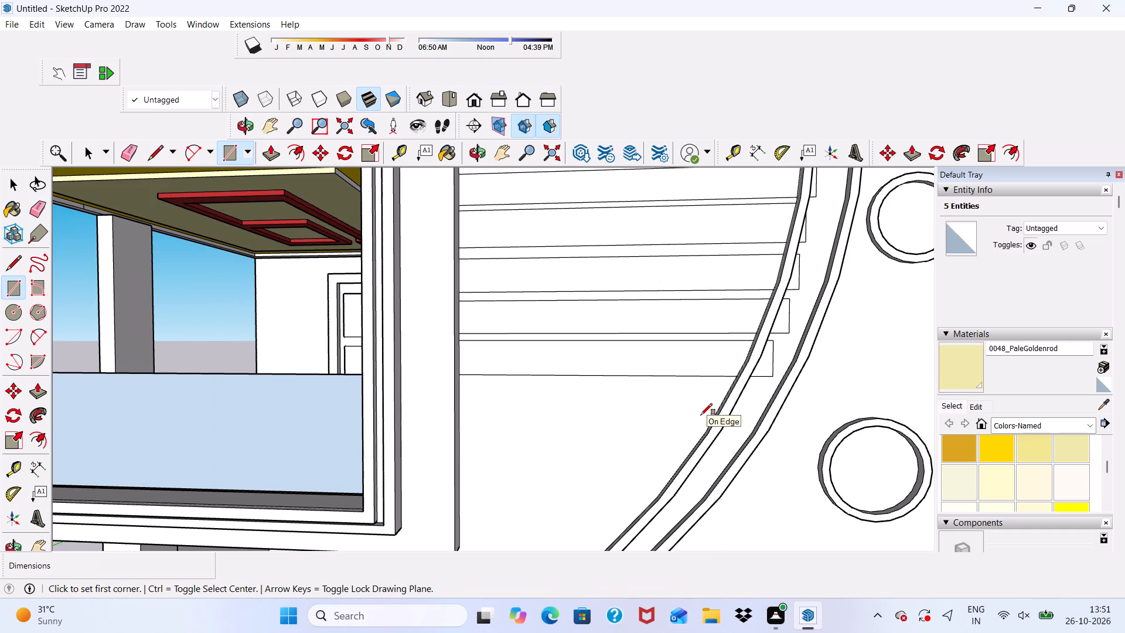
Draw a fourteenth strip rectangle about 7' 9" long just below the thirteenth, from the balcony wall's edge past the curved band's inner border.
{"action": "scroll", "coordinate": [615, 488], "scroll_direction": "down", "scroll_amount": 1}
{"action": "scroll", "coordinate": [650, 494], "scroll_direction": "up", "scroll_amount": 4}
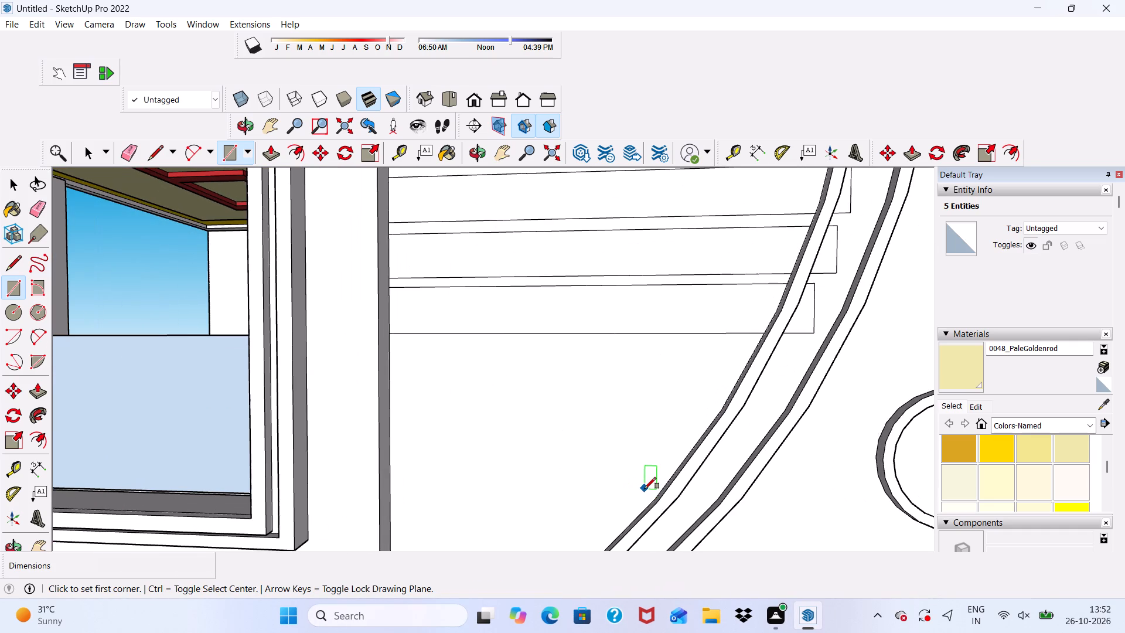
{"action": "scroll", "coordinate": [653, 443], "scroll_direction": "down", "scroll_amount": 2}
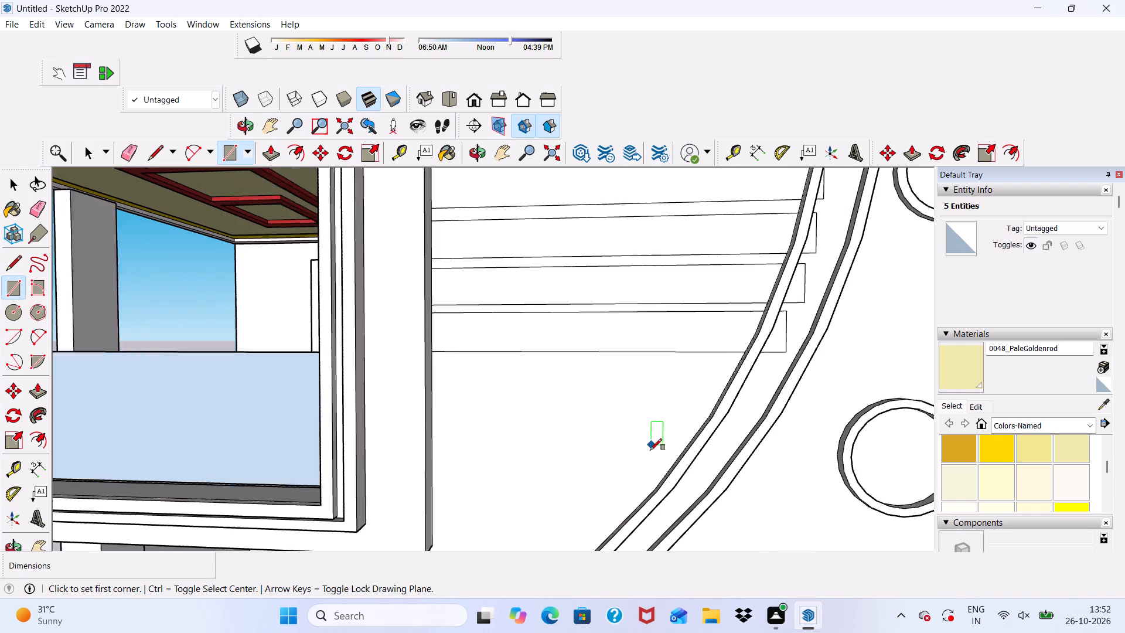
{"action": "scroll", "coordinate": [650, 450], "scroll_direction": "down", "scroll_amount": 2}
{"action": "scroll", "coordinate": [649, 461], "scroll_direction": "up", "scroll_amount": 5}
{"action": "scroll", "coordinate": [565, 416], "scroll_direction": "down", "scroll_amount": 5}
{"action": "middle_click_drag", "start_coordinate": [492, 378], "coordinate": [462, 405]}
{"action": "scroll", "coordinate": [407, 366], "scroll_direction": "up", "scroll_amount": 8}
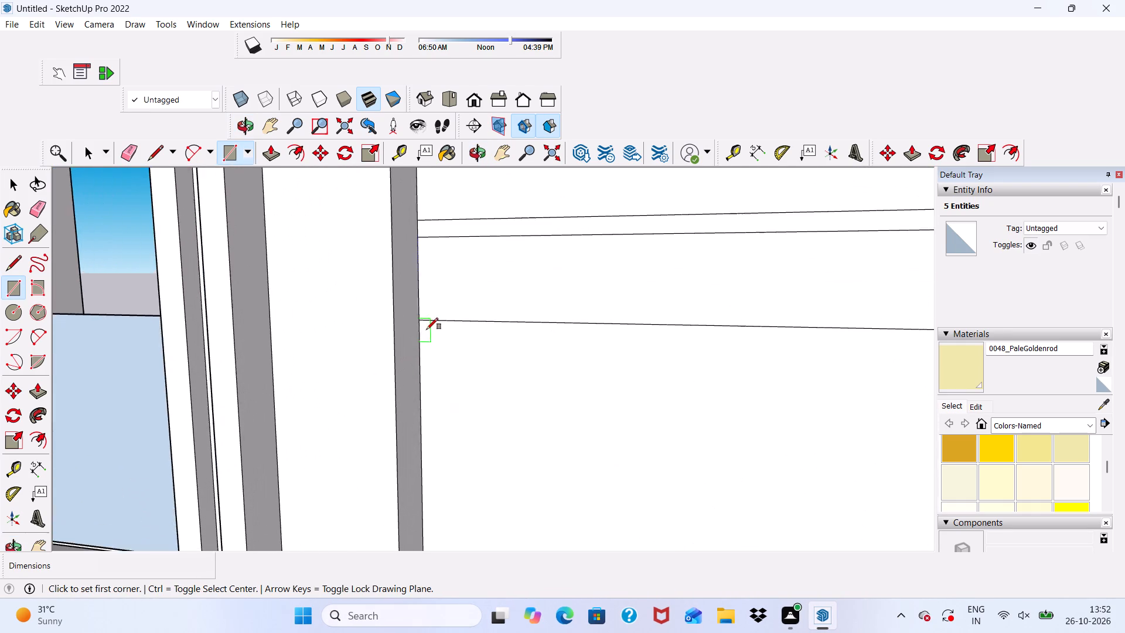
{"action": "scroll", "coordinate": [427, 329], "scroll_direction": "up", "scroll_amount": 4}
{"action": "left_click", "coordinate": [418, 339]}
{"action": "scroll", "coordinate": [561, 394], "scroll_direction": "down", "scroll_amount": 7}
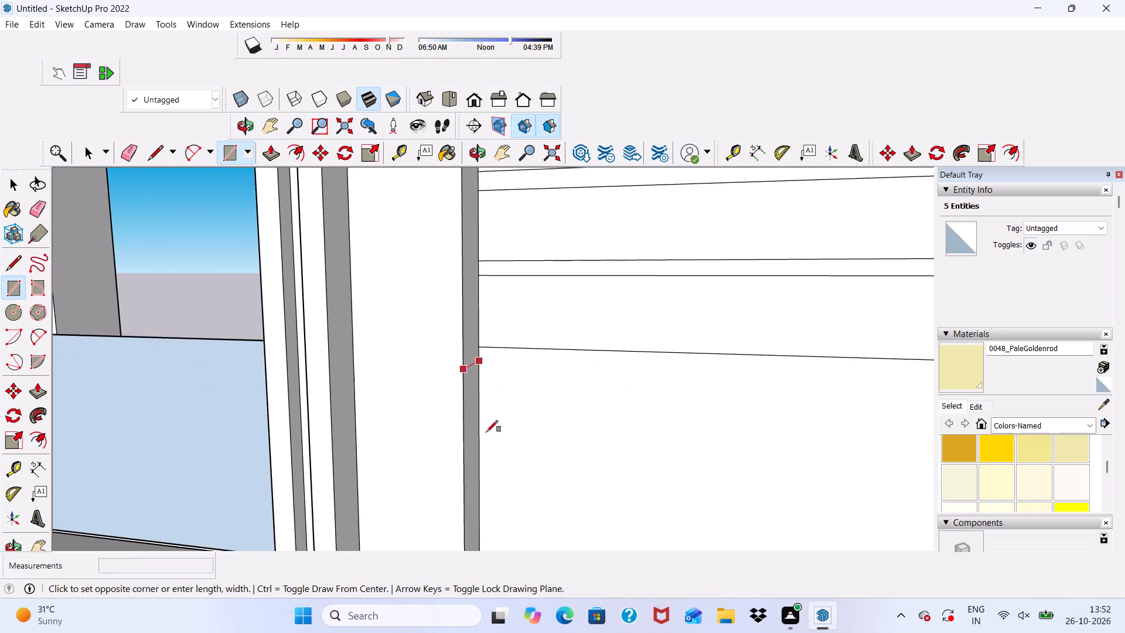
{"action": "scroll", "coordinate": [486, 432], "scroll_direction": "down", "scroll_amount": 7}
{"action": "scroll", "coordinate": [725, 419], "scroll_direction": "up", "scroll_amount": 2}
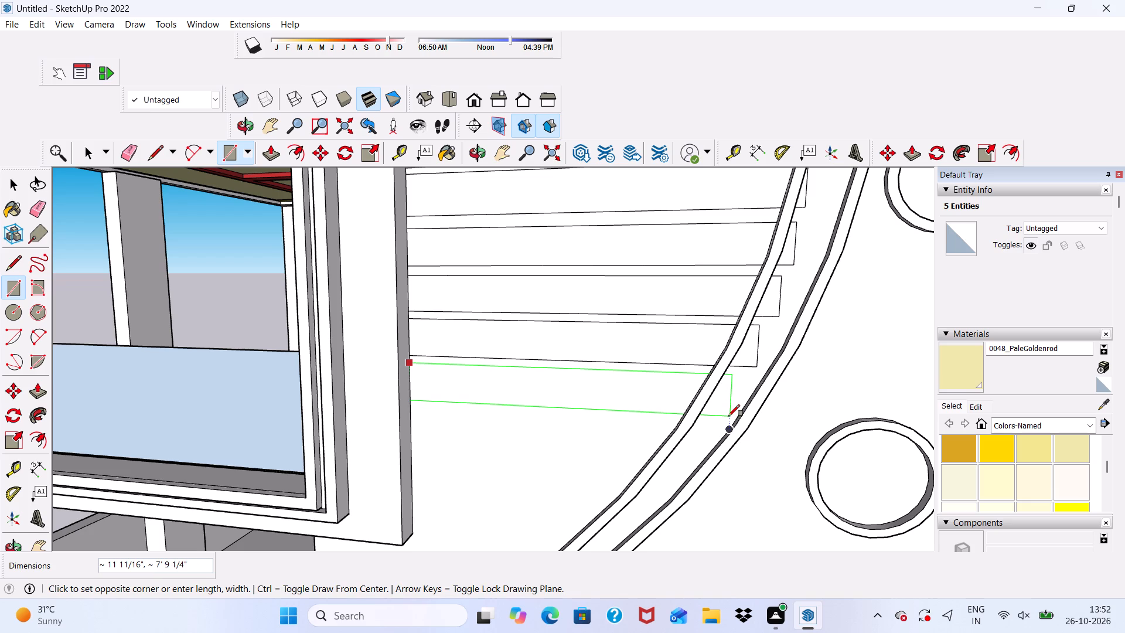
{"action": "left_click", "coordinate": [728, 416]}
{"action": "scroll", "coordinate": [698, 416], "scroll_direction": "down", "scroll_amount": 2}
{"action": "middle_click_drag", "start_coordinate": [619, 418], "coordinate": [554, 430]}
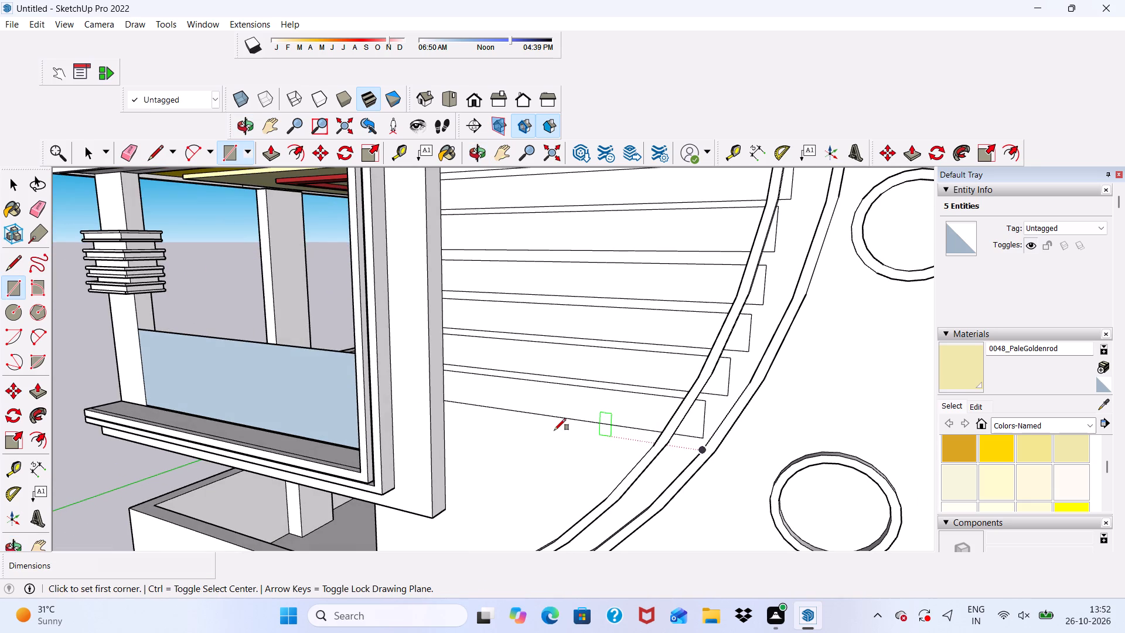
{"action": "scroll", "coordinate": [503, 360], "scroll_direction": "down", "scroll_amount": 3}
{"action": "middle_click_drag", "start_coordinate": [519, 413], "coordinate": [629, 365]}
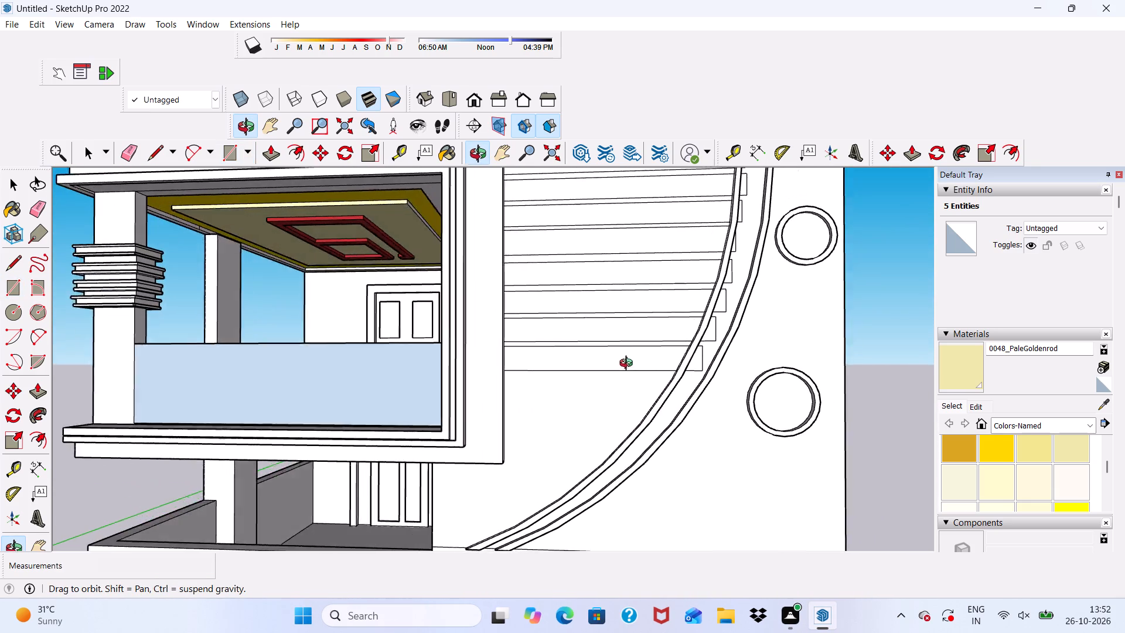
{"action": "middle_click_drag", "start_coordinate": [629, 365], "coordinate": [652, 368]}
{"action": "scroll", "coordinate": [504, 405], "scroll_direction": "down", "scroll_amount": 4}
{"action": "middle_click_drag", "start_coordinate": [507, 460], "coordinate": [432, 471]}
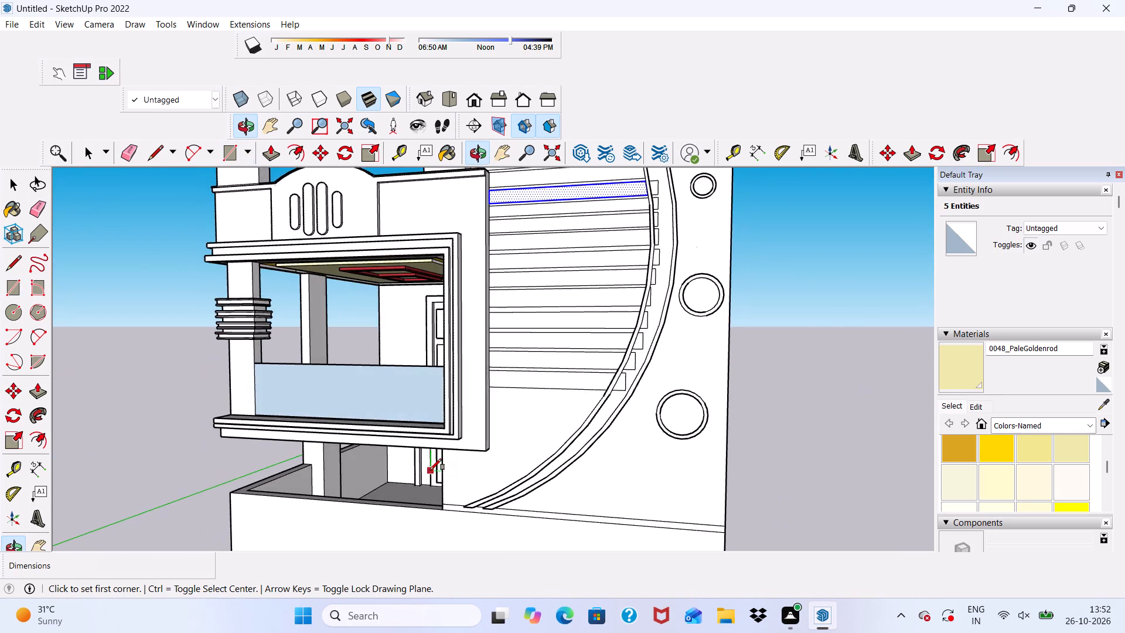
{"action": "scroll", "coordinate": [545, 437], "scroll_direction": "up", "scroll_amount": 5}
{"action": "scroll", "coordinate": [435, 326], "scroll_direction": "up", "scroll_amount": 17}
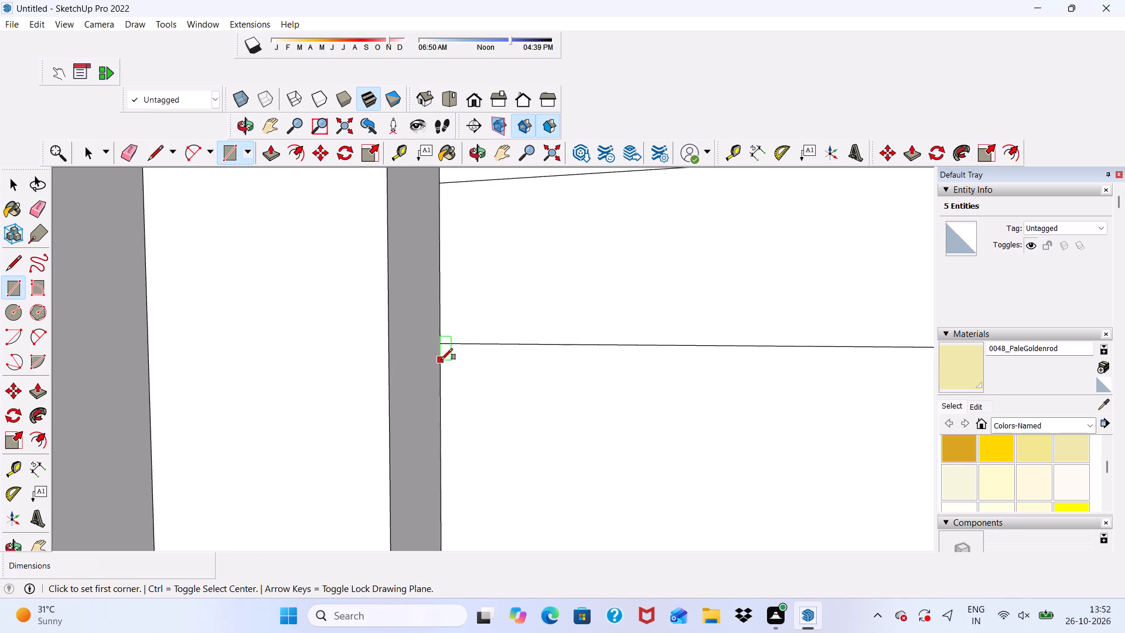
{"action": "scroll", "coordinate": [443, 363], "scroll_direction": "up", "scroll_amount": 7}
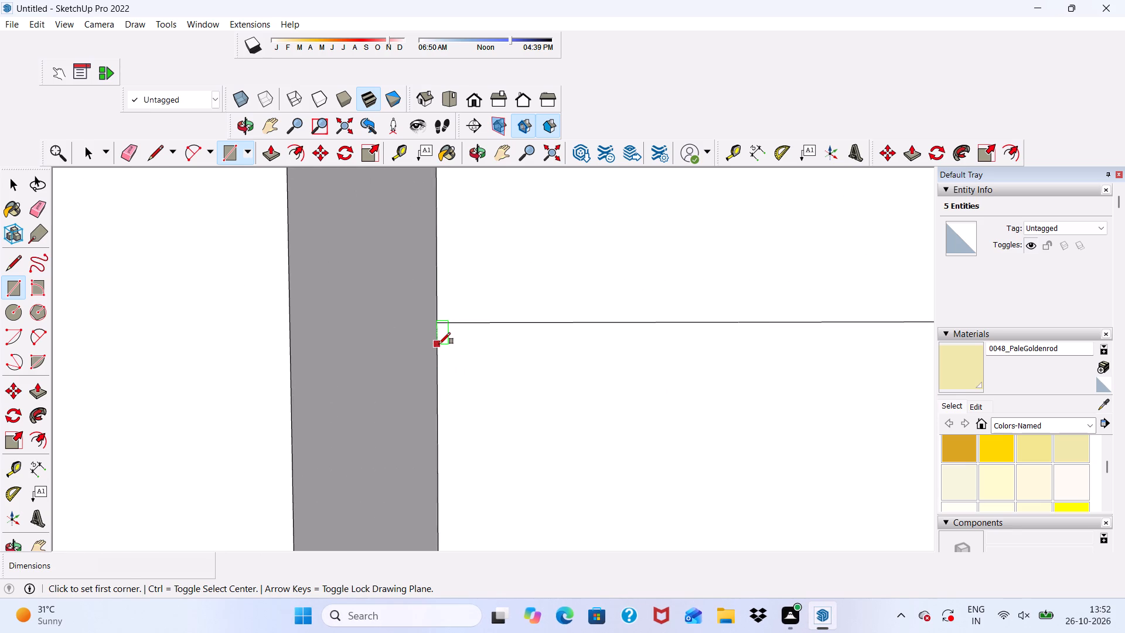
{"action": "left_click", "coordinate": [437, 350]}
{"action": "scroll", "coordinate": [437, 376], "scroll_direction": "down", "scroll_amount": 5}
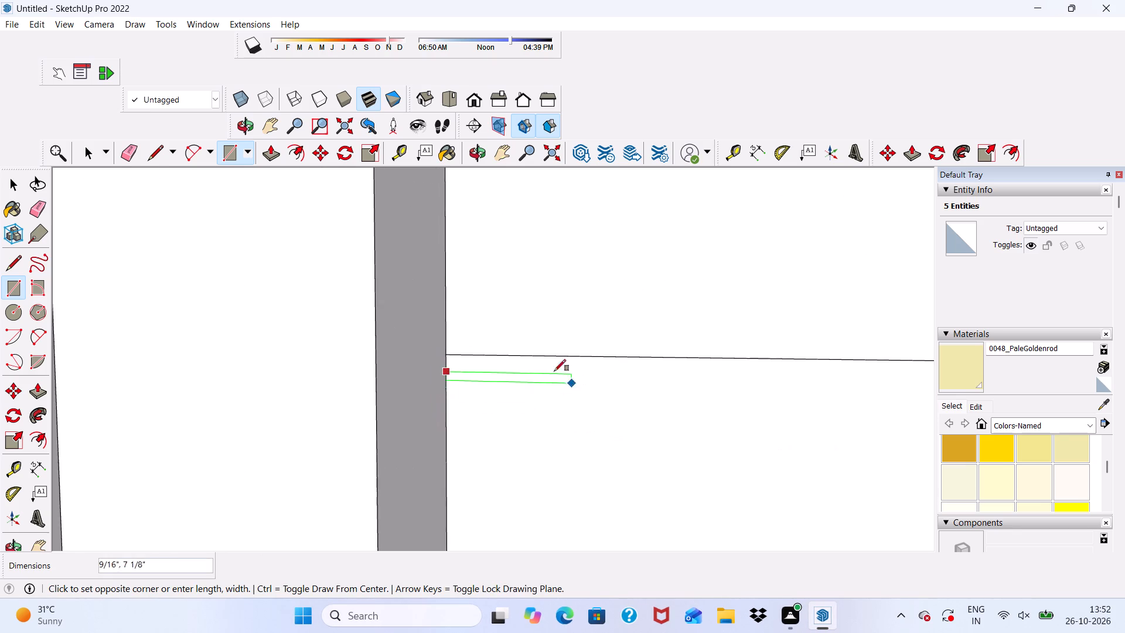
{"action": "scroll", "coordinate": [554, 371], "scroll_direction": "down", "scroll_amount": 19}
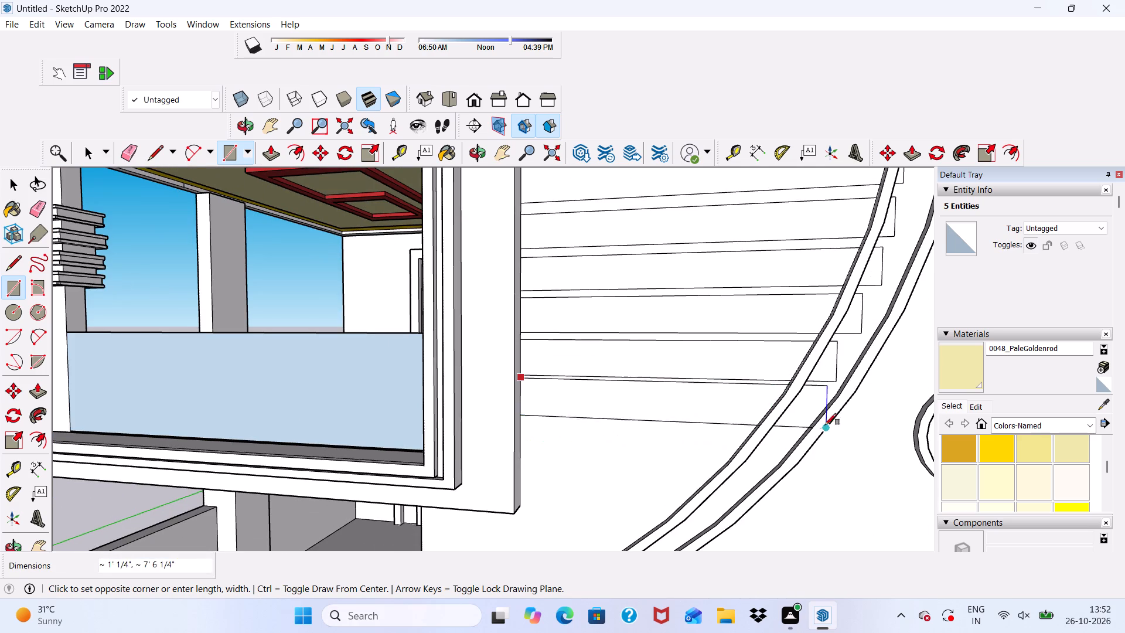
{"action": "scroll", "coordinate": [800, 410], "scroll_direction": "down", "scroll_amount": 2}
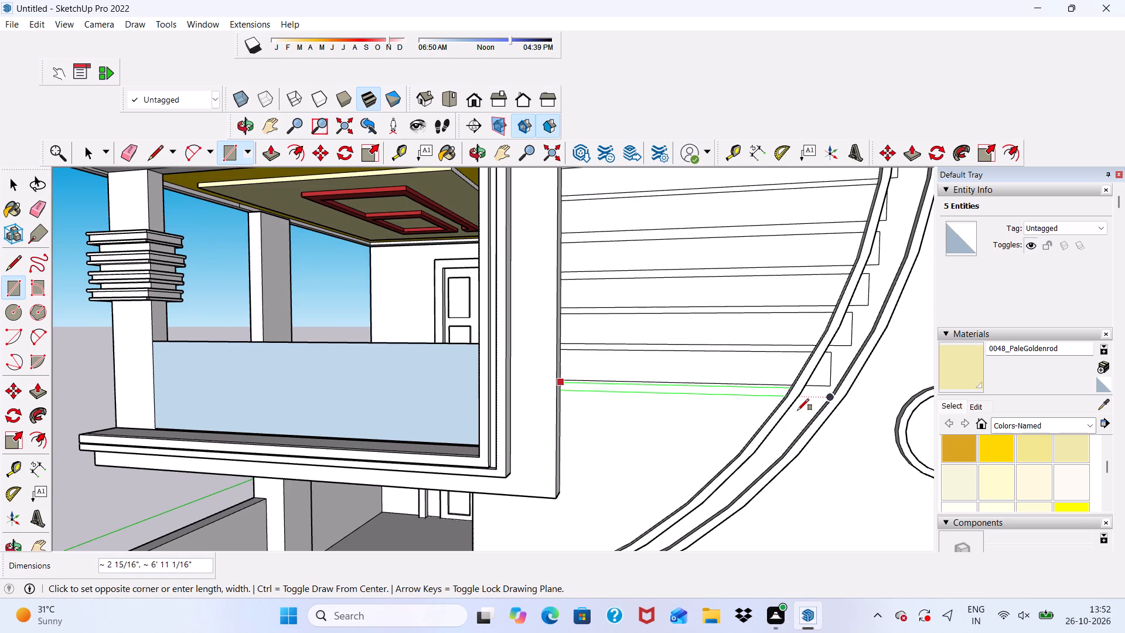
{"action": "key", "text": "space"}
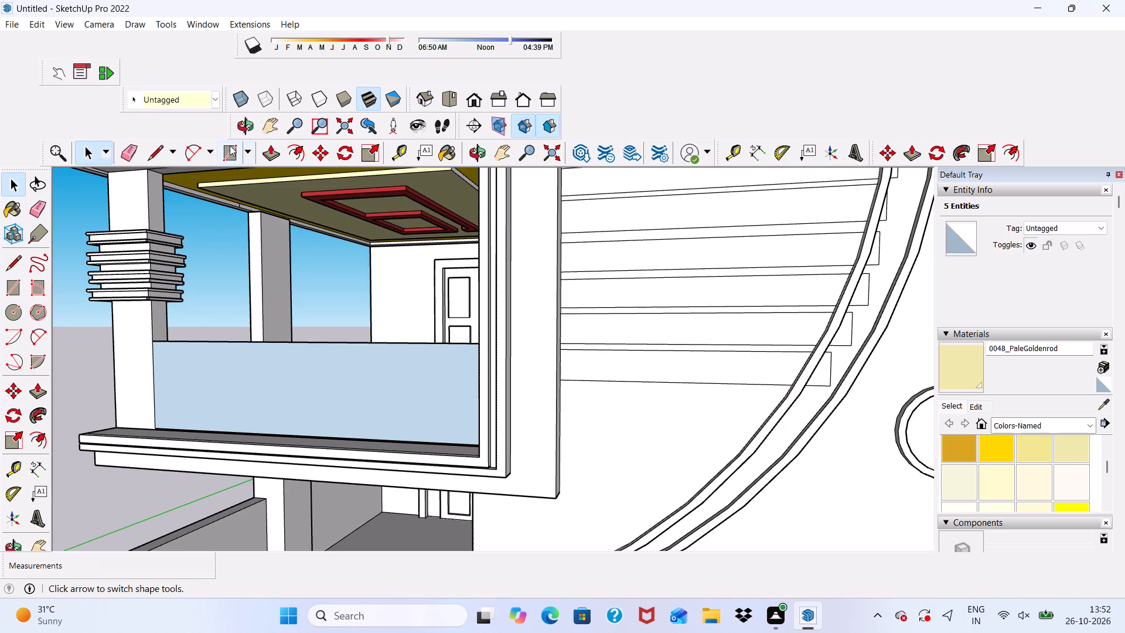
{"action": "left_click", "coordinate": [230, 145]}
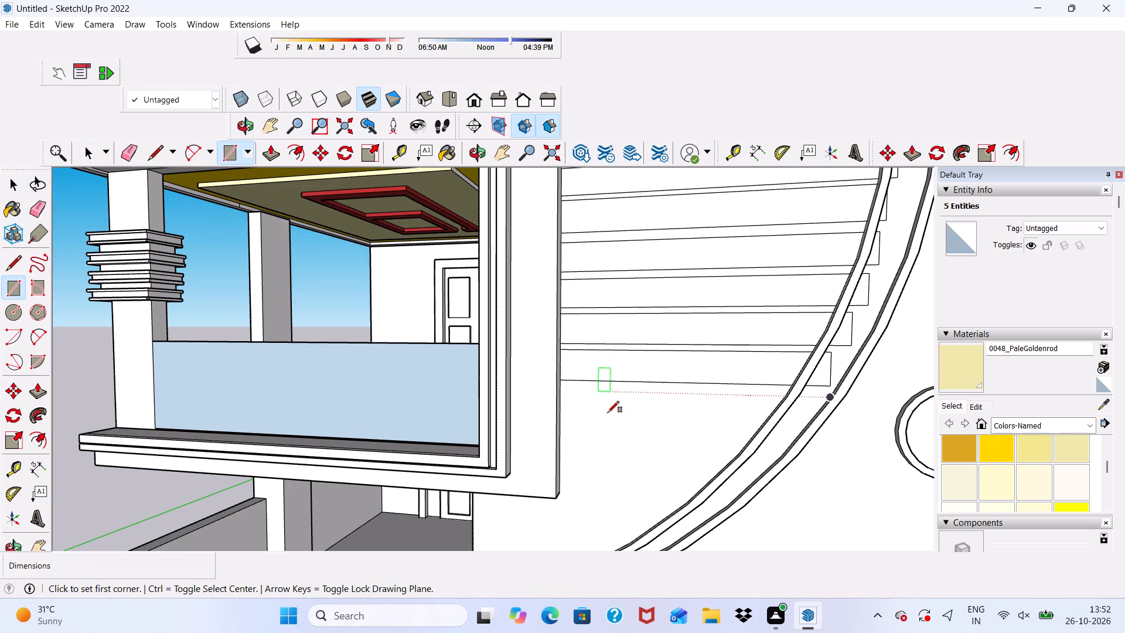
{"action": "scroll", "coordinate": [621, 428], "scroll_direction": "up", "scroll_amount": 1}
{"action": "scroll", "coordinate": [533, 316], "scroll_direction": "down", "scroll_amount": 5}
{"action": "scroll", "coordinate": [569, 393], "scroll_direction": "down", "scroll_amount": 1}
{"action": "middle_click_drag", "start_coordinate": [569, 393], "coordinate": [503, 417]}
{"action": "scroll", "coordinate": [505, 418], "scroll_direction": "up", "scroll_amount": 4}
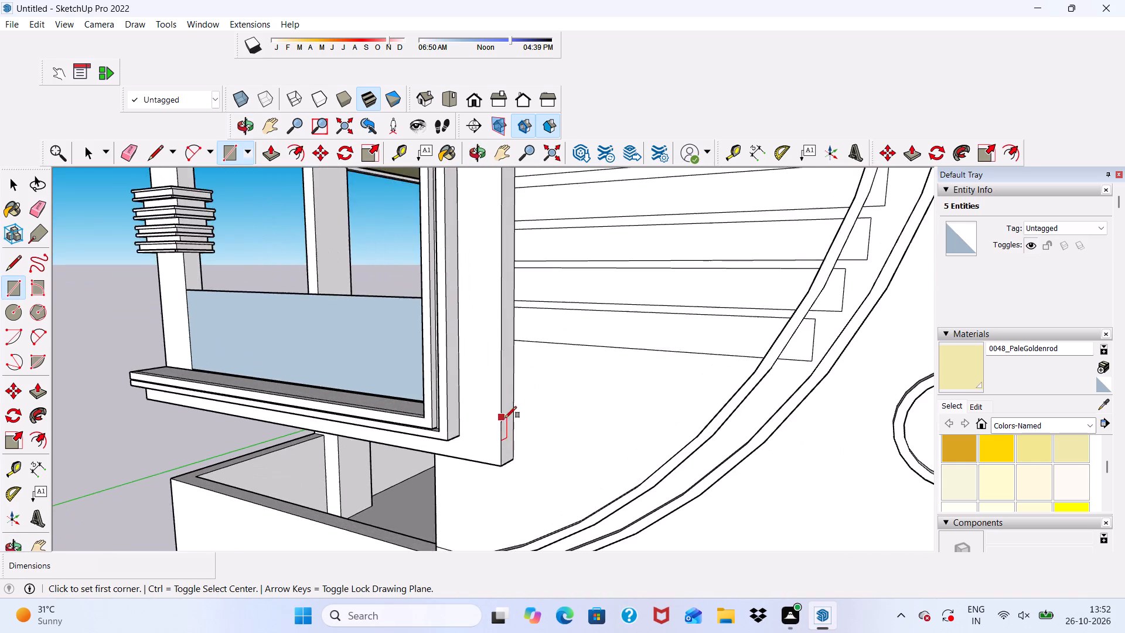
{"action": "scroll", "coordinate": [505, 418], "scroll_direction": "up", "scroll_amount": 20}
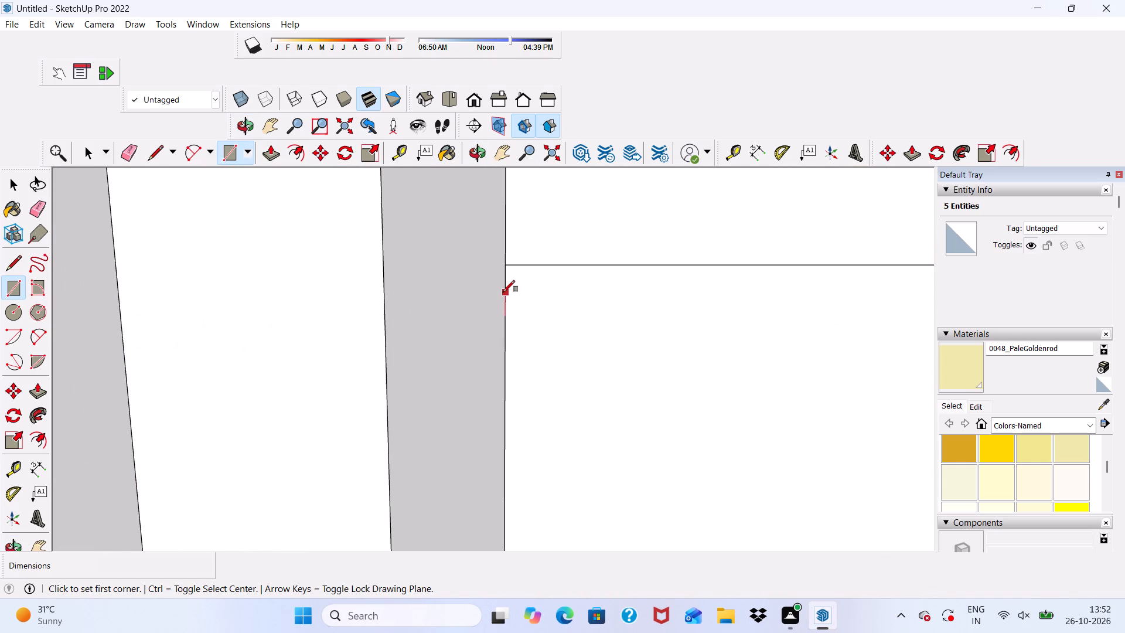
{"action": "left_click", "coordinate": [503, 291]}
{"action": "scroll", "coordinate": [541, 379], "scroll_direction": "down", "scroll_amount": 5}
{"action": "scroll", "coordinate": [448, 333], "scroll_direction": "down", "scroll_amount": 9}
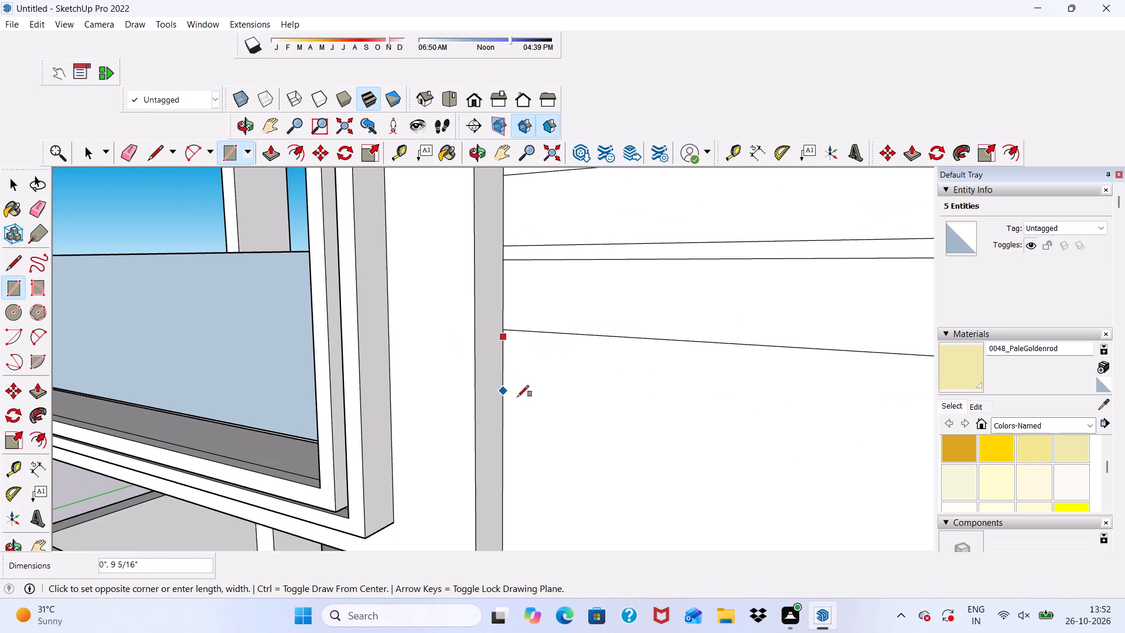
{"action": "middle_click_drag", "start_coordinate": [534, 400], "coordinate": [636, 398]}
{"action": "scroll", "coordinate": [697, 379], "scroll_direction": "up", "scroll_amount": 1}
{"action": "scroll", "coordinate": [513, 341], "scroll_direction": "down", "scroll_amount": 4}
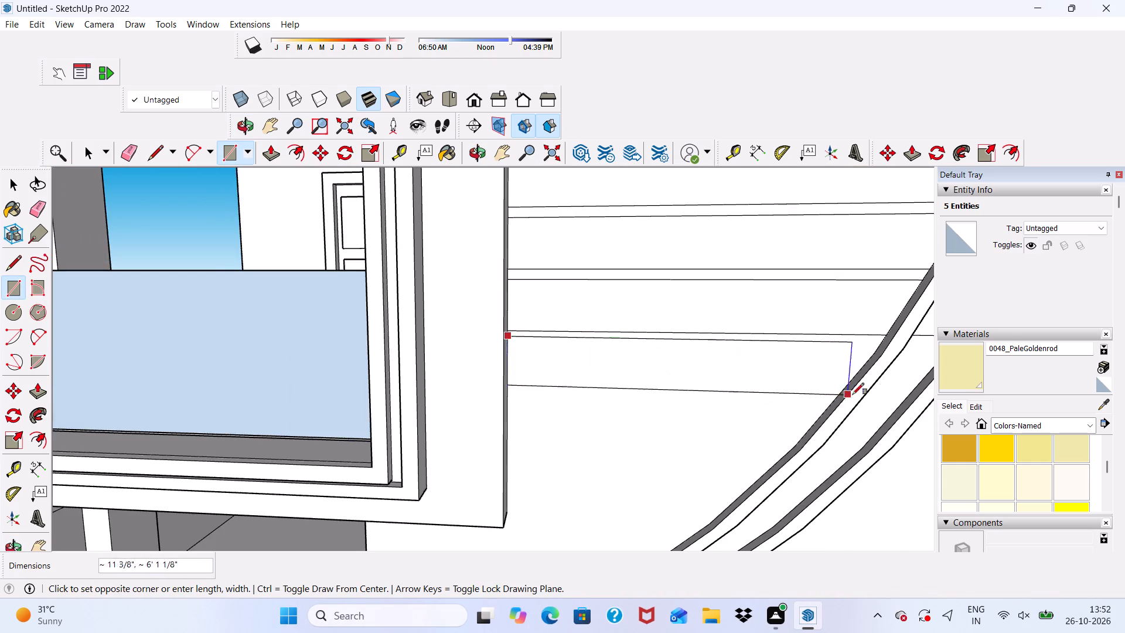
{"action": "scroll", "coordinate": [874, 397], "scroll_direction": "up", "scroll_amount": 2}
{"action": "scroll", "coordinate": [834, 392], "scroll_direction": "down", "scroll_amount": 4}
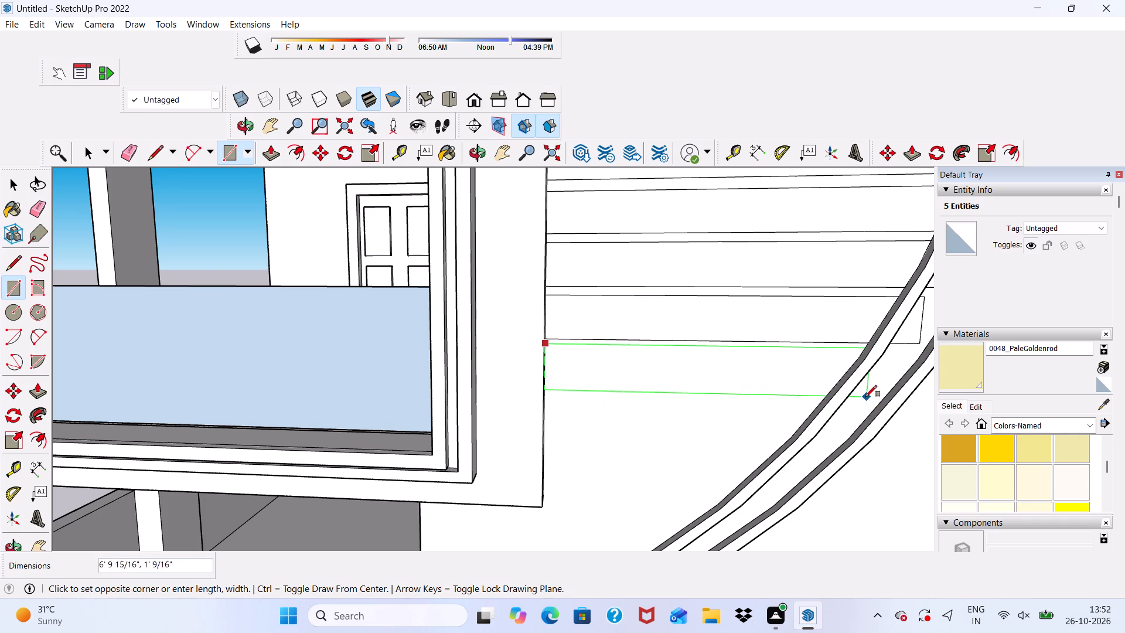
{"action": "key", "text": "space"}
Draw a fifteenth strip rectangle about 7' by 9" just below the fourteenth, from the balcony wall's edge past the curved band's inner border.
{"action": "left_click", "coordinate": [226, 152]}
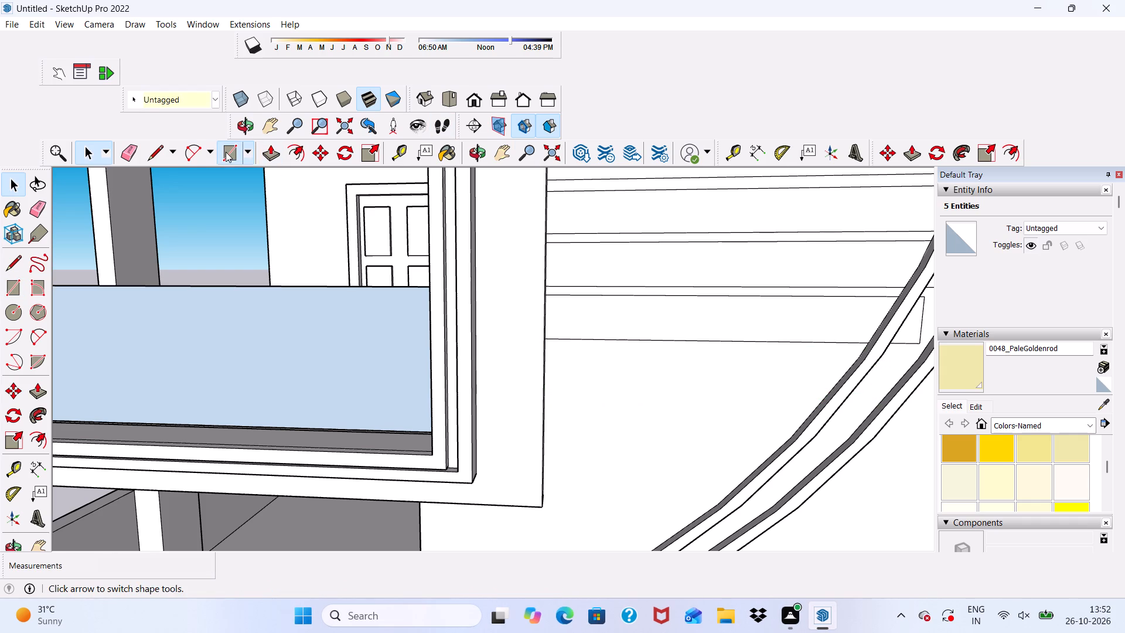
{"action": "scroll", "coordinate": [422, 307], "scroll_direction": "down", "scroll_amount": 3}
{"action": "middle_click_drag", "start_coordinate": [611, 382], "coordinate": [526, 319]}
{"action": "scroll", "coordinate": [529, 347], "scroll_direction": "up", "scroll_amount": 8}
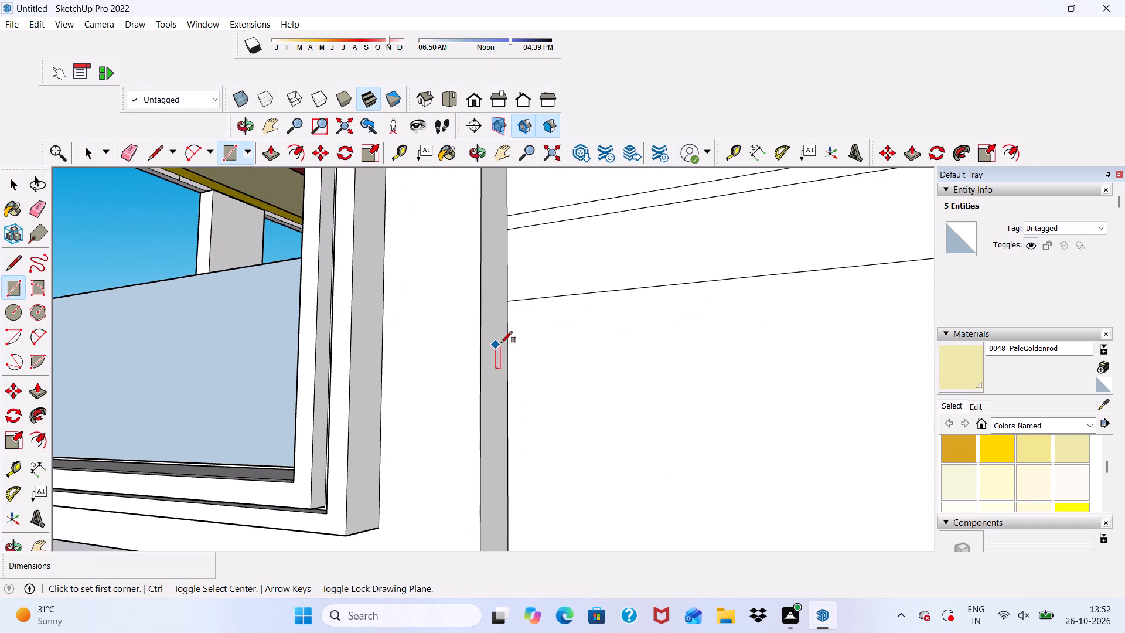
{"action": "left_click", "coordinate": [507, 326]}
{"action": "scroll", "coordinate": [625, 371], "scroll_direction": "down", "scroll_amount": 9}
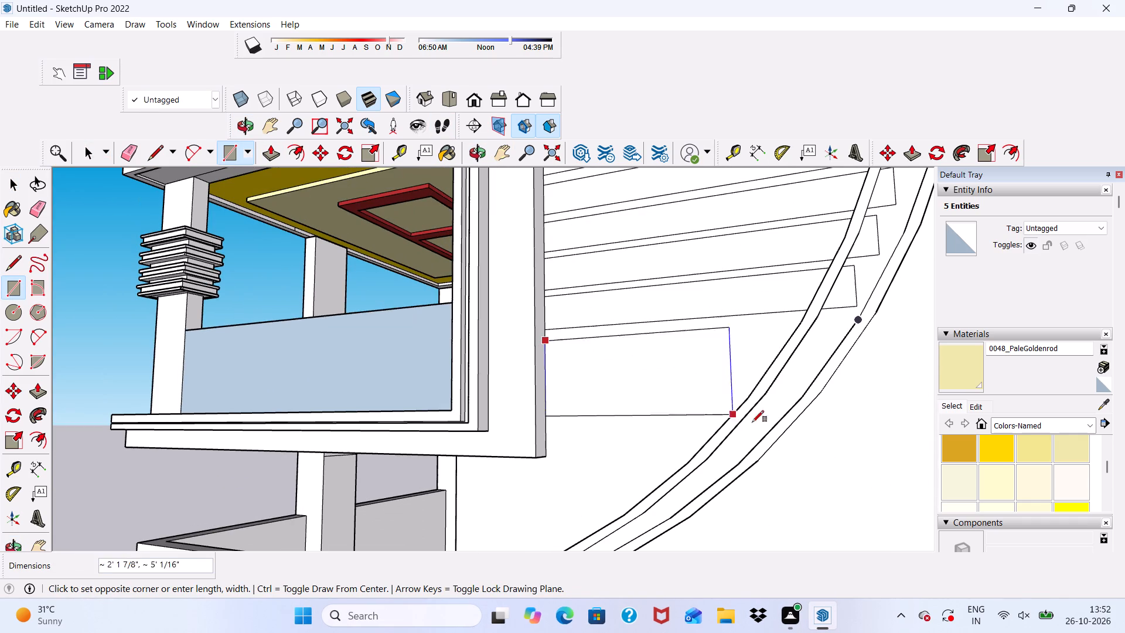
{"action": "left_click", "coordinate": [823, 355]}
Draw a sixteenth strip rectangle about 6' 5" by 8" just below the fifteenth, from the balcony wall's edge past the curved band's inner border.
{"action": "scroll", "coordinate": [655, 326], "scroll_direction": "down", "scroll_amount": 3}
{"action": "middle_click_drag", "start_coordinate": [574, 360], "coordinate": [587, 431]}
{"action": "scroll", "coordinate": [587, 428], "scroll_direction": "up", "scroll_amount": 13}
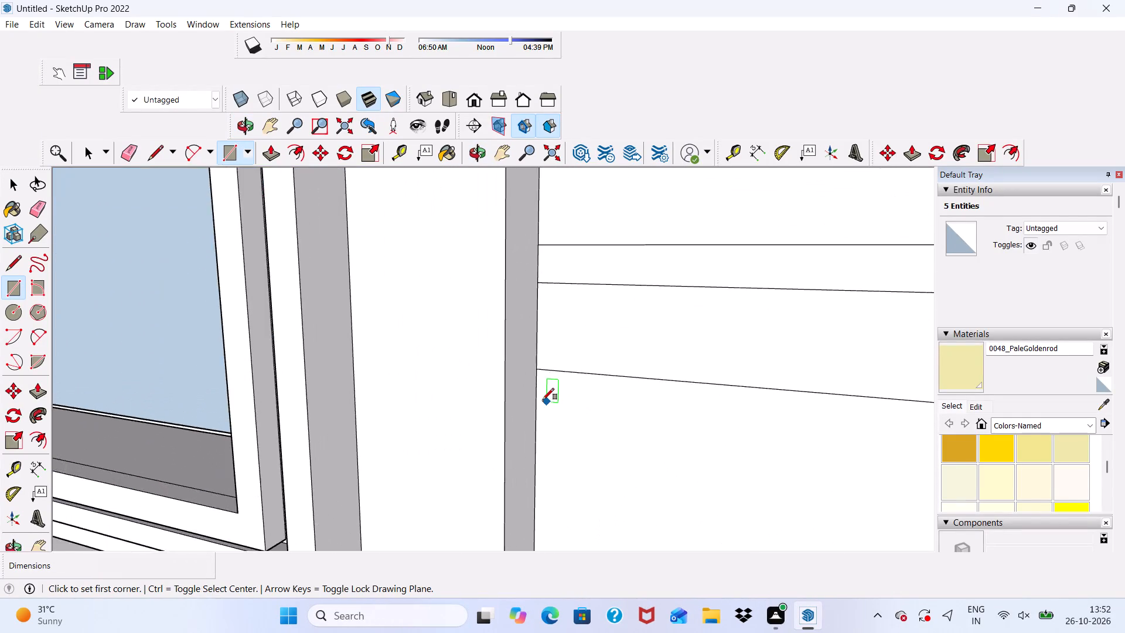
{"action": "scroll", "coordinate": [543, 400], "scroll_direction": "up", "scroll_amount": 4}
{"action": "left_click", "coordinate": [535, 398]}
{"action": "scroll", "coordinate": [485, 376], "scroll_direction": "down", "scroll_amount": 8}
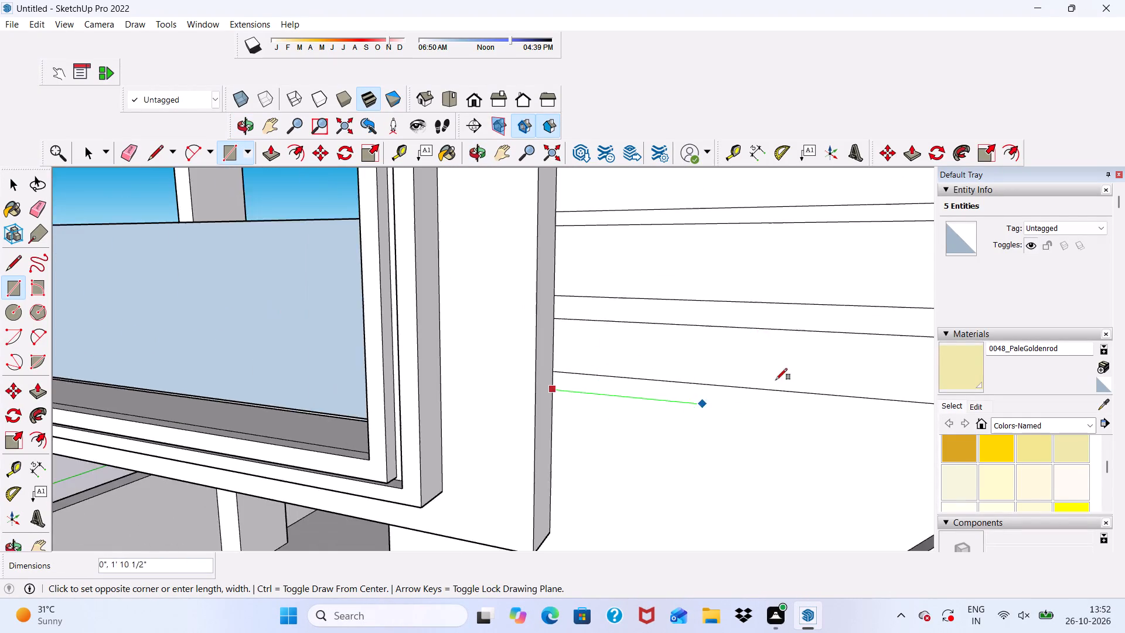
{"action": "scroll", "coordinate": [776, 380], "scroll_direction": "down", "scroll_amount": 11}
{"action": "scroll", "coordinate": [800, 444], "scroll_direction": "up", "scroll_amount": 5}
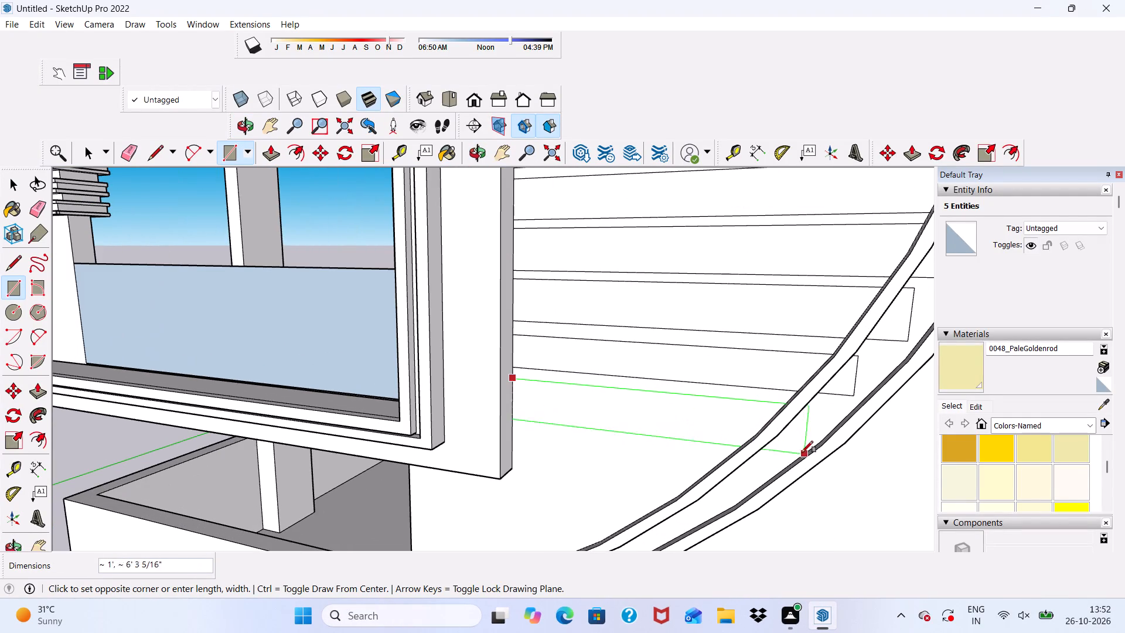
{"action": "scroll", "coordinate": [812, 442], "scroll_direction": "up", "scroll_amount": 4}
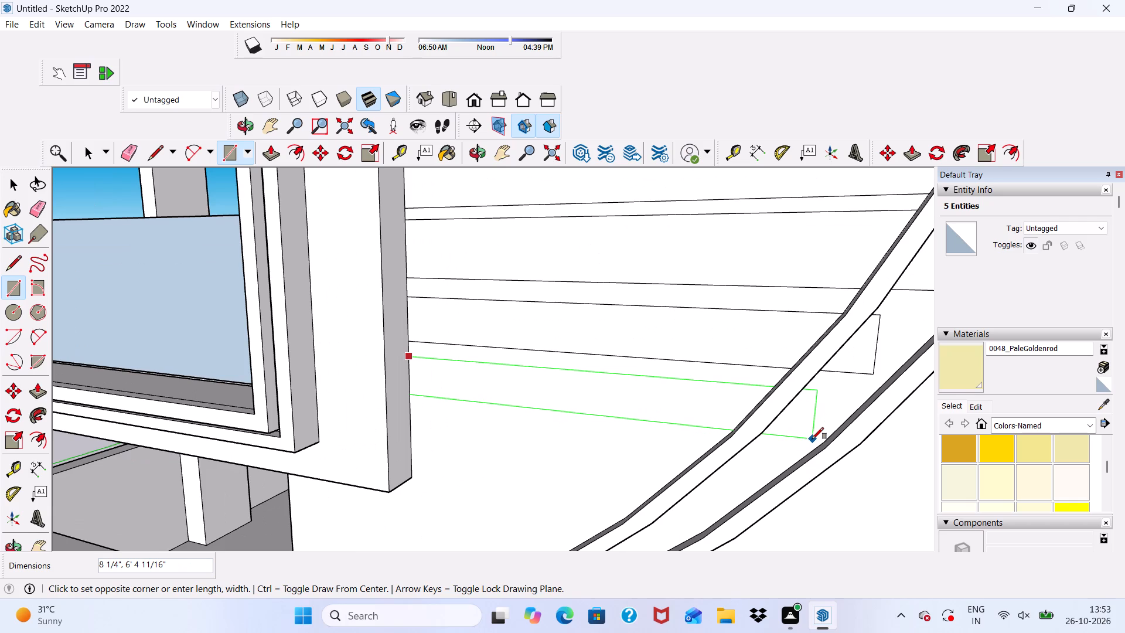
{"action": "left_click", "coordinate": [812, 439]}
Draw a seventeenth strip rectangle about 5' 5" by 9" just below the sixteenth, from the balcony wall's edge past the curved band's inner border.
{"action": "scroll", "coordinate": [658, 417], "scroll_direction": "down", "scroll_amount": 2}
{"action": "middle_click_drag", "start_coordinate": [633, 420], "coordinate": [768, 368]}
{"action": "scroll", "coordinate": [777, 369], "scroll_direction": "up", "scroll_amount": 1}
{"action": "scroll", "coordinate": [714, 341], "scroll_direction": "down", "scroll_amount": 5}
{"action": "middle_click_drag", "start_coordinate": [647, 403], "coordinate": [475, 424]}
{"action": "scroll", "coordinate": [473, 425], "scroll_direction": "up", "scroll_amount": 13}
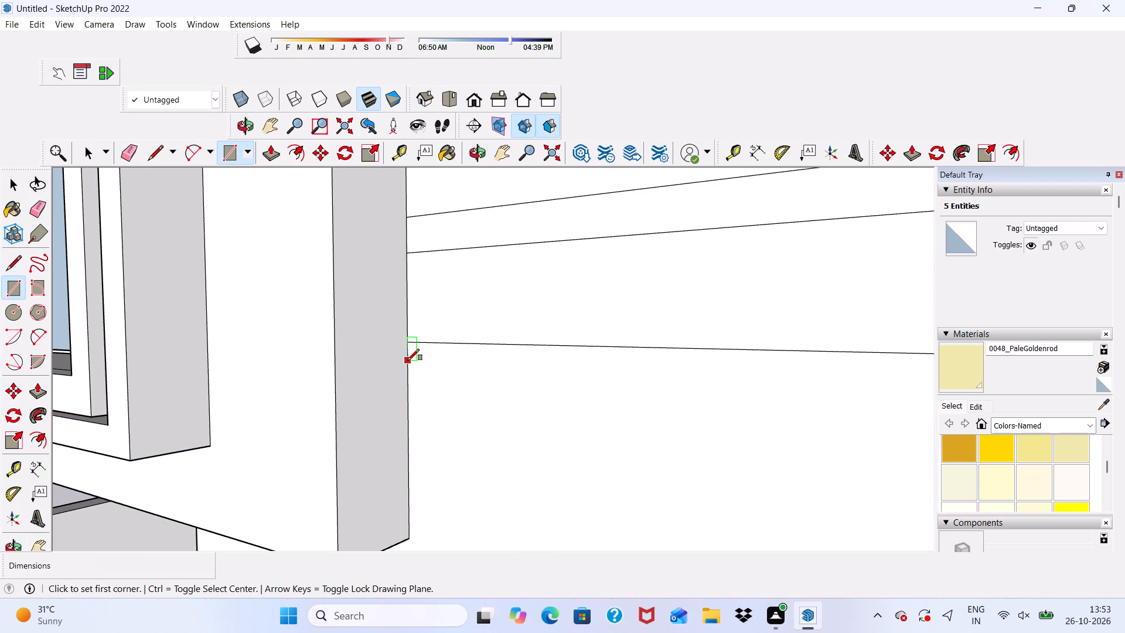
{"action": "left_click", "coordinate": [408, 360]}
{"action": "scroll", "coordinate": [434, 435], "scroll_direction": "down", "scroll_amount": 9}
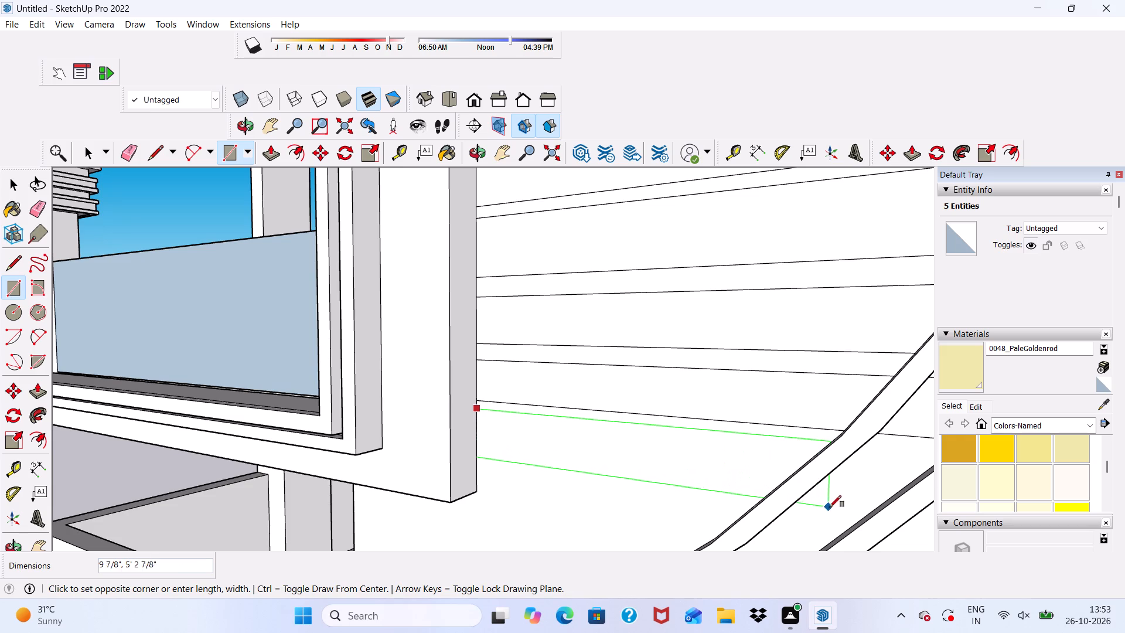
{"action": "left_click", "coordinate": [847, 503]}
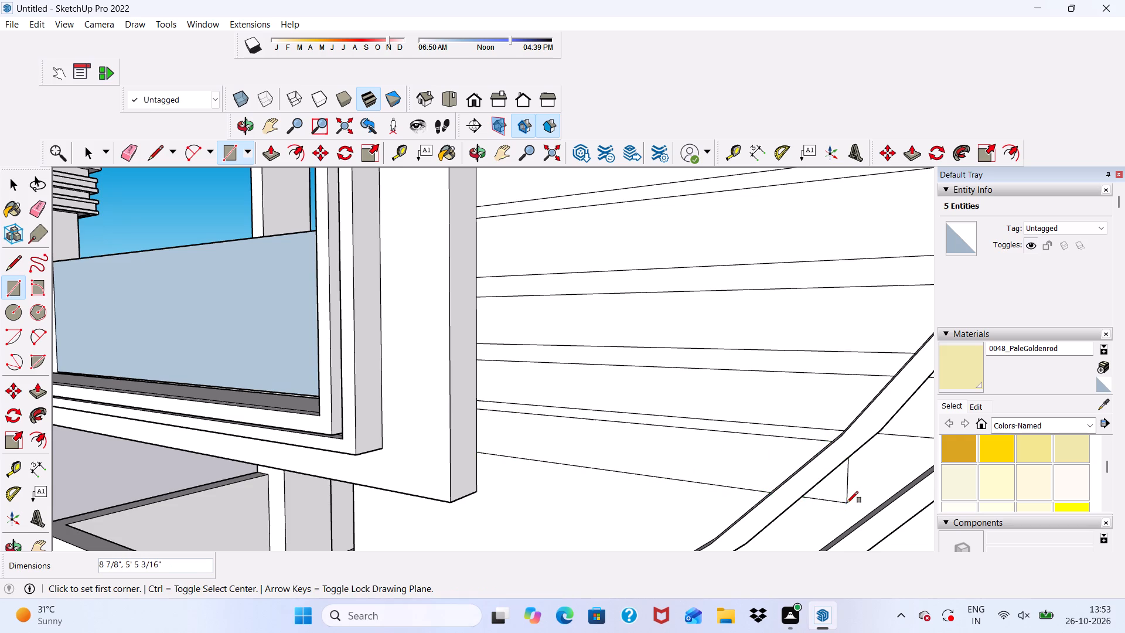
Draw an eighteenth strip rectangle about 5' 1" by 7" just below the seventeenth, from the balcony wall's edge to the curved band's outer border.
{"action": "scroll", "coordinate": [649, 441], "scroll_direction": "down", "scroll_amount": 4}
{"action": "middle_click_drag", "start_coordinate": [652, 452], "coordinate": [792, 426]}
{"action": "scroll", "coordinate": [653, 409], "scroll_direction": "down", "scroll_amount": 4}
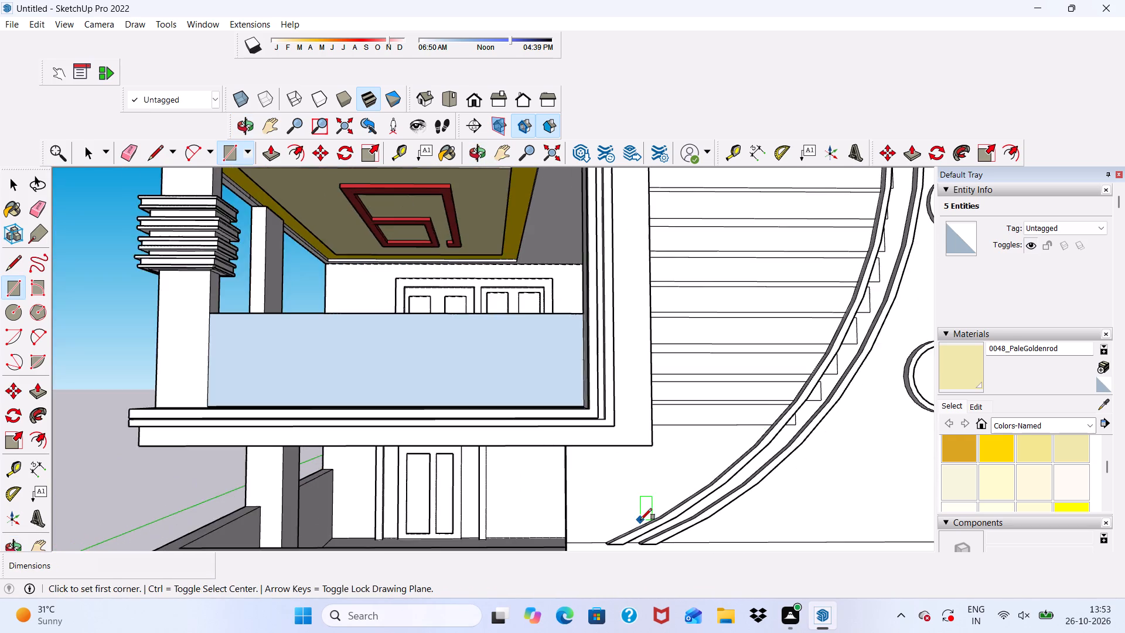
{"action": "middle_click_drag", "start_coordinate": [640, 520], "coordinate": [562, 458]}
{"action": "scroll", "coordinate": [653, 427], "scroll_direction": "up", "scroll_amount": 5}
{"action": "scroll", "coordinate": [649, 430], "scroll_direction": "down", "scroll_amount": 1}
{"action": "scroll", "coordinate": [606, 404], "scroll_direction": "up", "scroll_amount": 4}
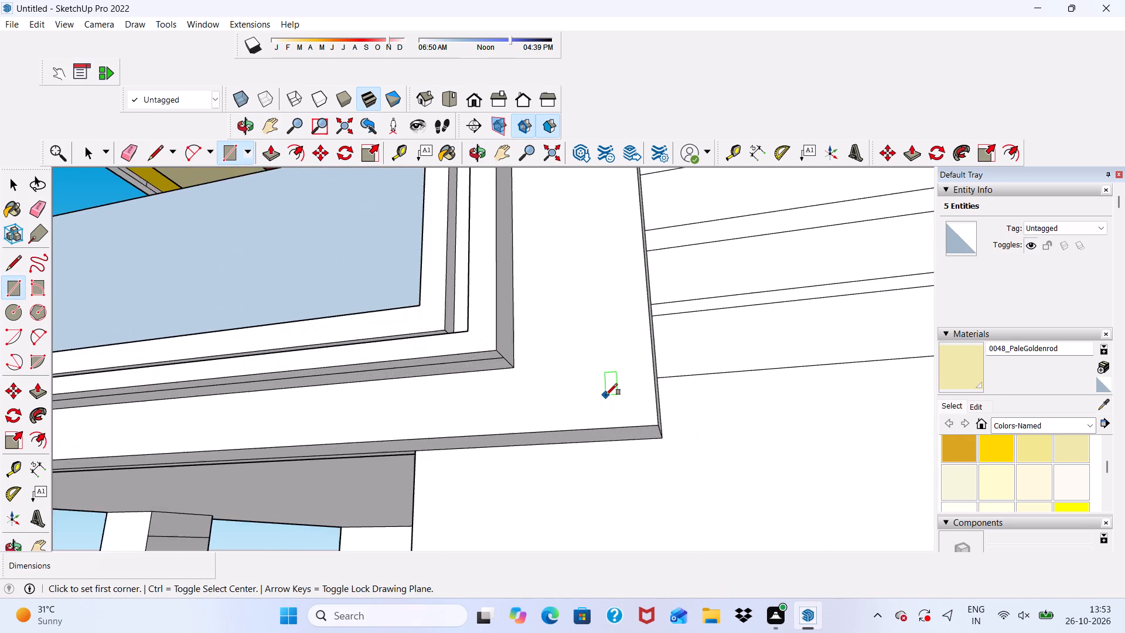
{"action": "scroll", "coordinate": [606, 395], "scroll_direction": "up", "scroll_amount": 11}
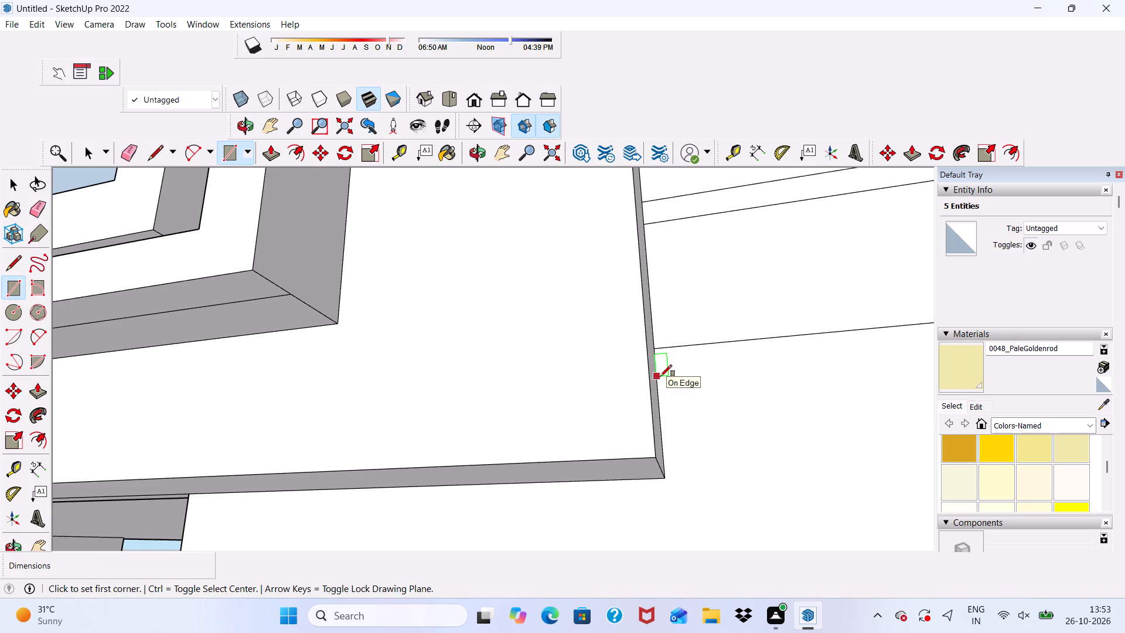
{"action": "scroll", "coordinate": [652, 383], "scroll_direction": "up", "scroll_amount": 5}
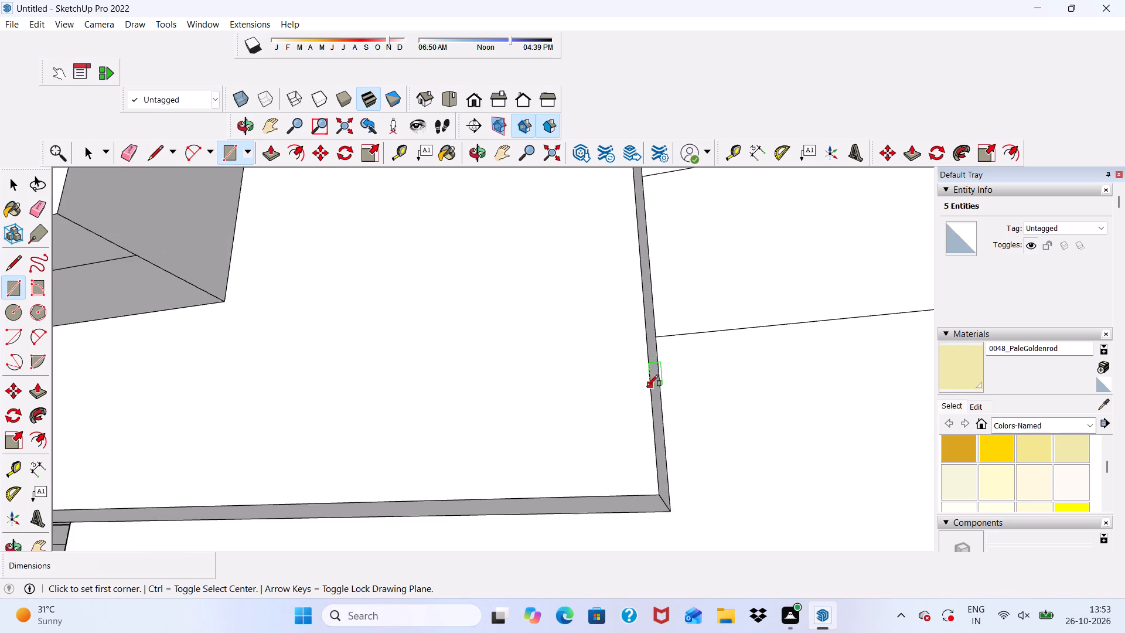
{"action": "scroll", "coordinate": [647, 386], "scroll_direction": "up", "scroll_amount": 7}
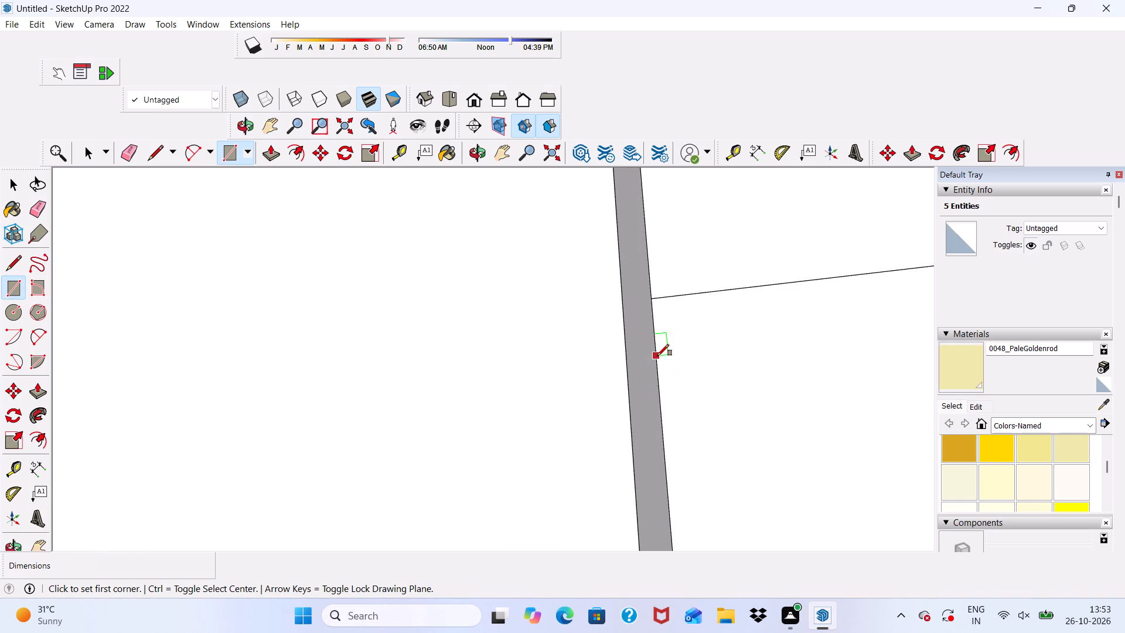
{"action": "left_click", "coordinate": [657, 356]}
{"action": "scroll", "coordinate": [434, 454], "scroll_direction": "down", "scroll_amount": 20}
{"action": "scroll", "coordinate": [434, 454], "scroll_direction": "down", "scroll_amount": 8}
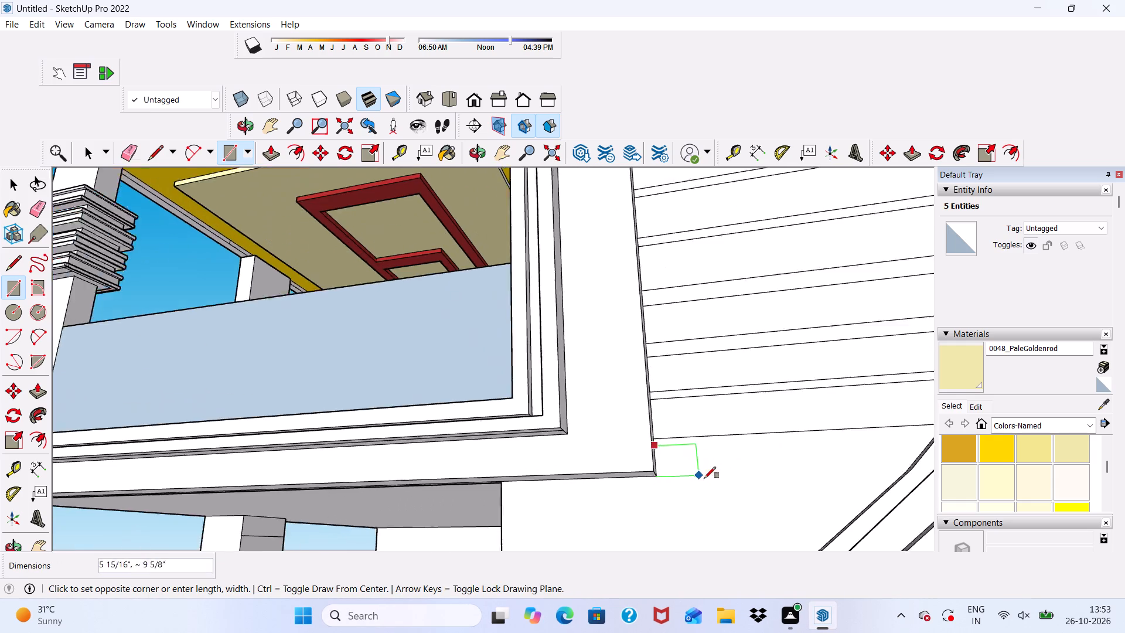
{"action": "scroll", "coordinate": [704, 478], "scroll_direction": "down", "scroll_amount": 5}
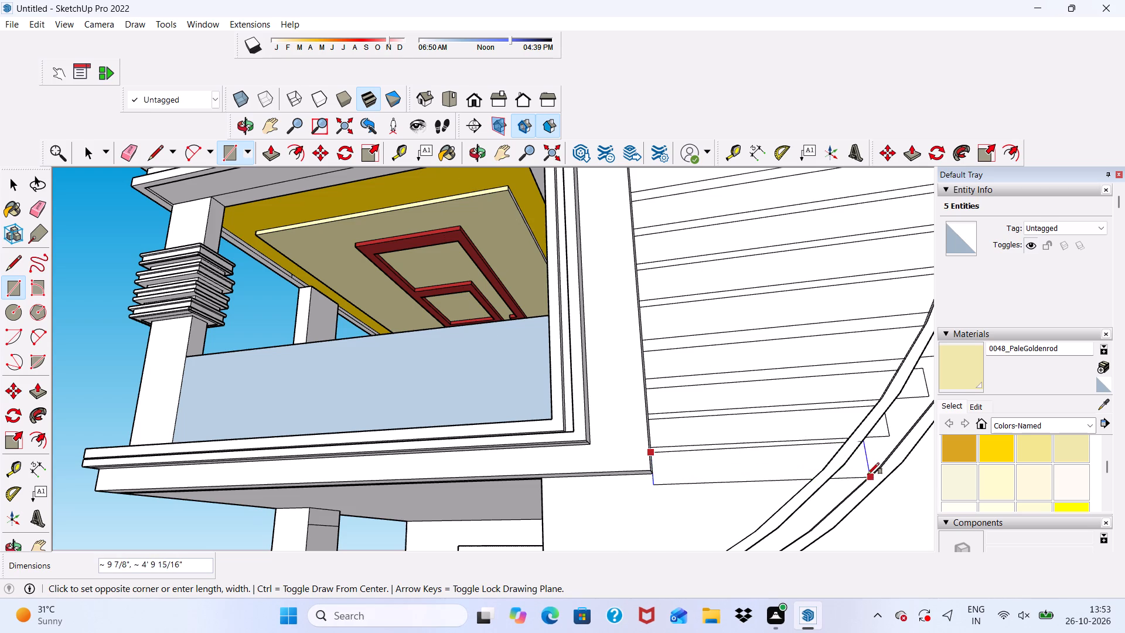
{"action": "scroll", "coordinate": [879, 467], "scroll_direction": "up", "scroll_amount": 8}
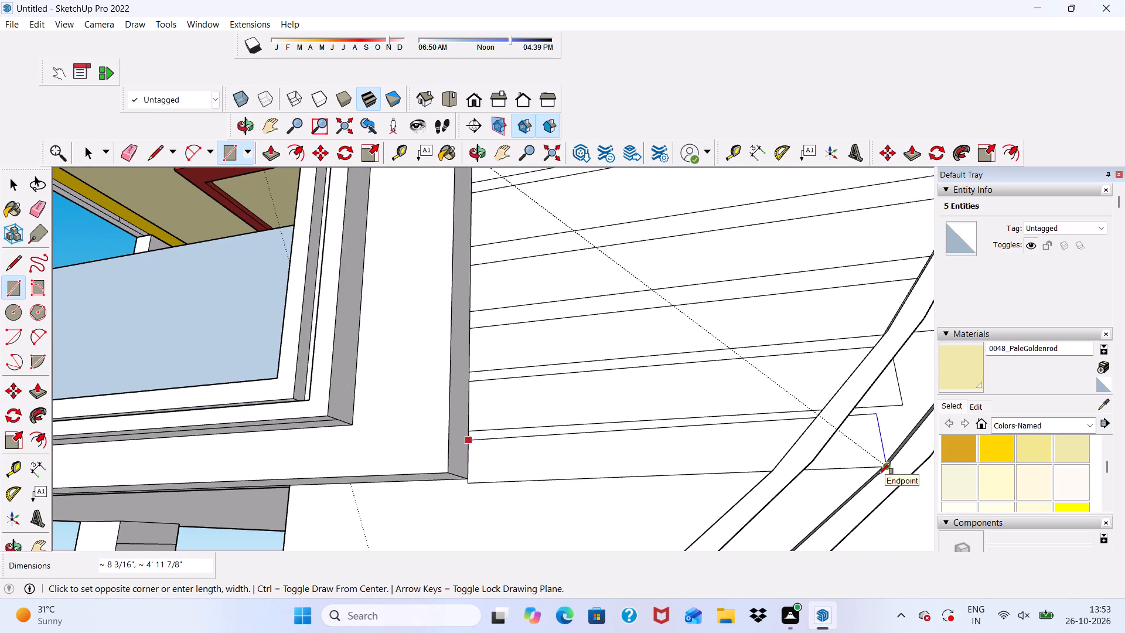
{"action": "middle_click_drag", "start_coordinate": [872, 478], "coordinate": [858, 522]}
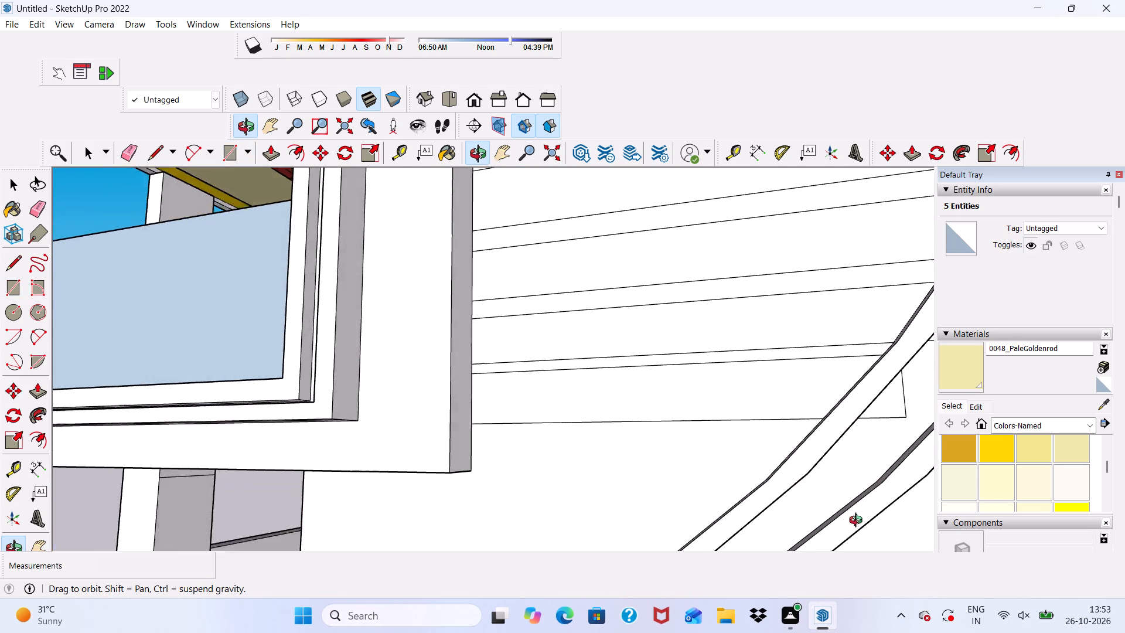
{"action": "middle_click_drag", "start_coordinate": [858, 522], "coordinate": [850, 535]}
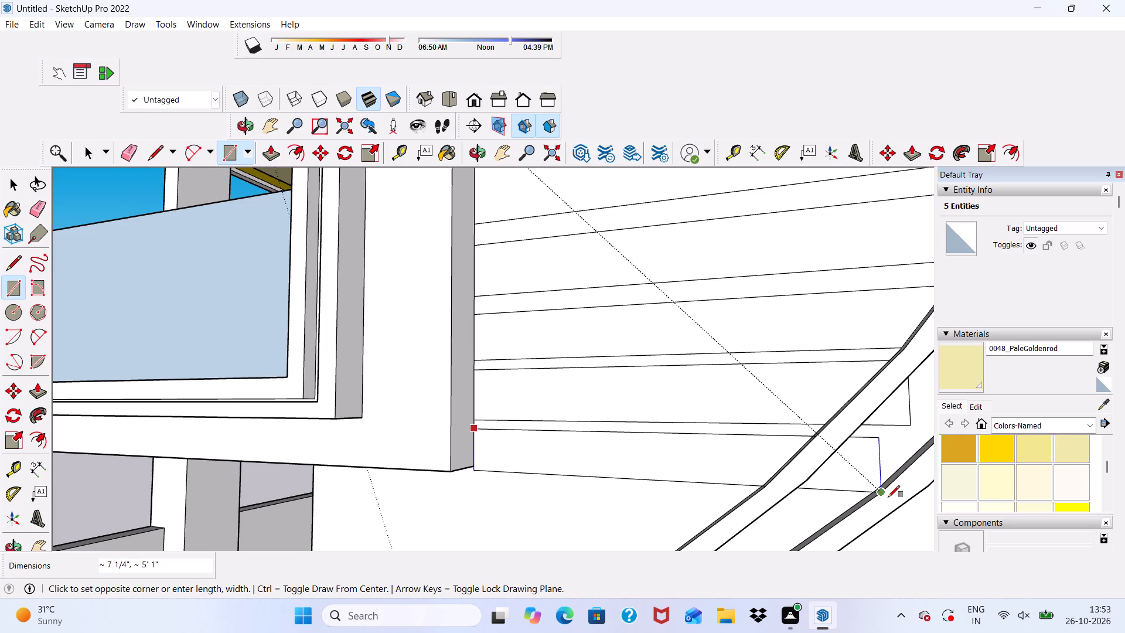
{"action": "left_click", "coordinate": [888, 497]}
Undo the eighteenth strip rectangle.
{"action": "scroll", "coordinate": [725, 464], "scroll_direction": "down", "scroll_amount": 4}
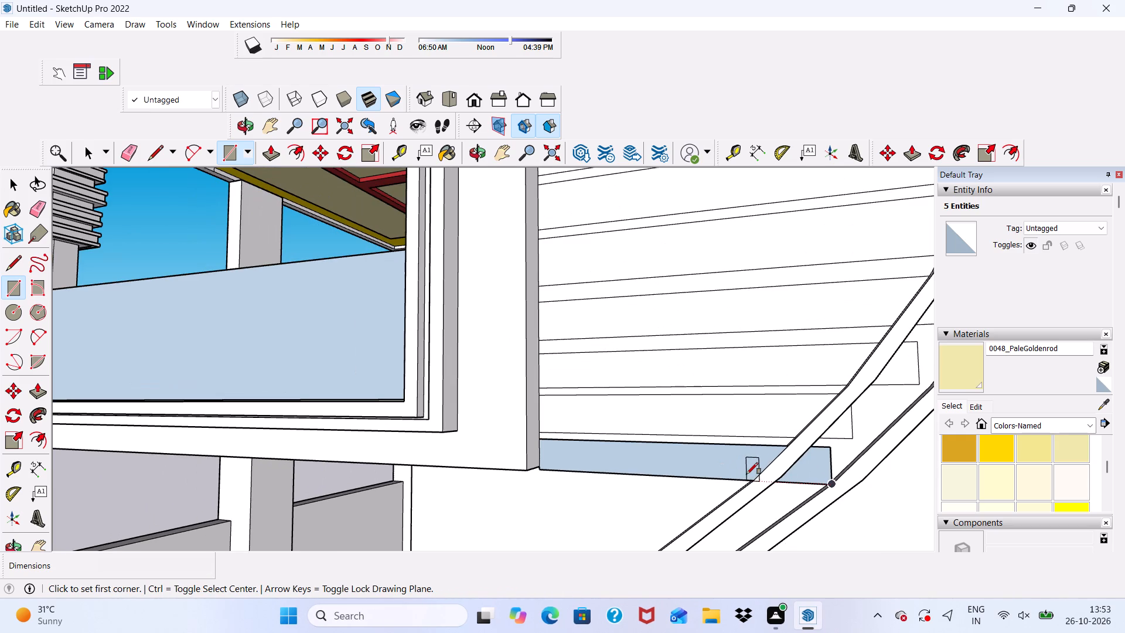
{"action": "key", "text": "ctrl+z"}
Draw an eighteenth strip rectangle a little over 4' long just below the seventeenth, from the balcony wall's edge past the curved band's inner border.
{"action": "scroll", "coordinate": [574, 465], "scroll_direction": "up", "scroll_amount": 9}
{"action": "scroll", "coordinate": [561, 410], "scroll_direction": "up", "scroll_amount": 4}
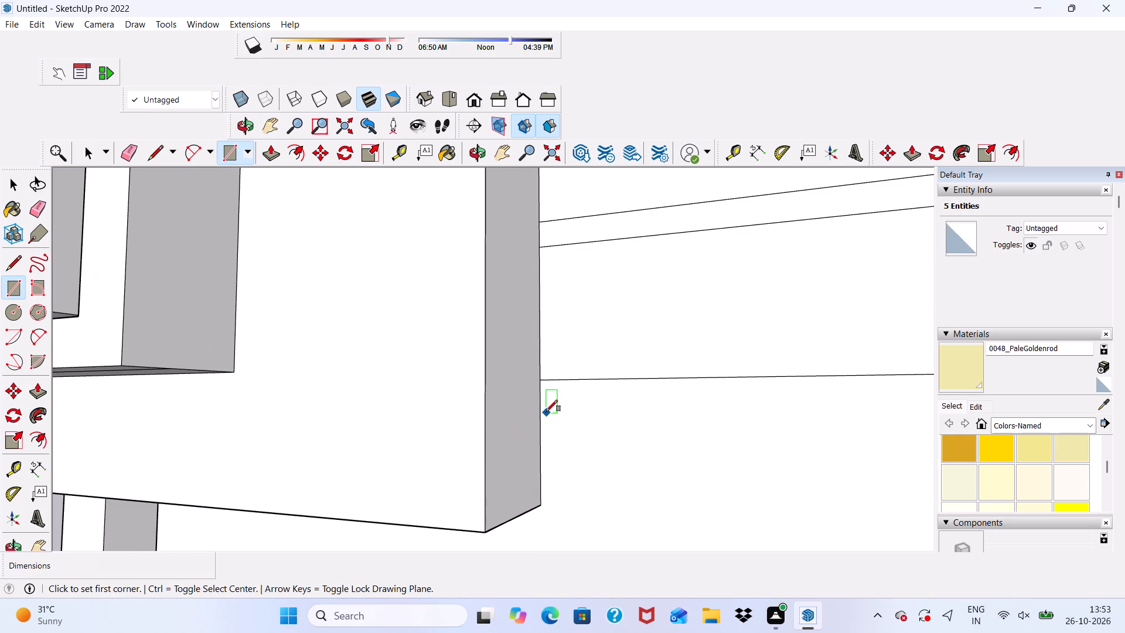
{"action": "left_click", "coordinate": [540, 404]}
{"action": "scroll", "coordinate": [583, 451], "scroll_direction": "down", "scroll_amount": 12}
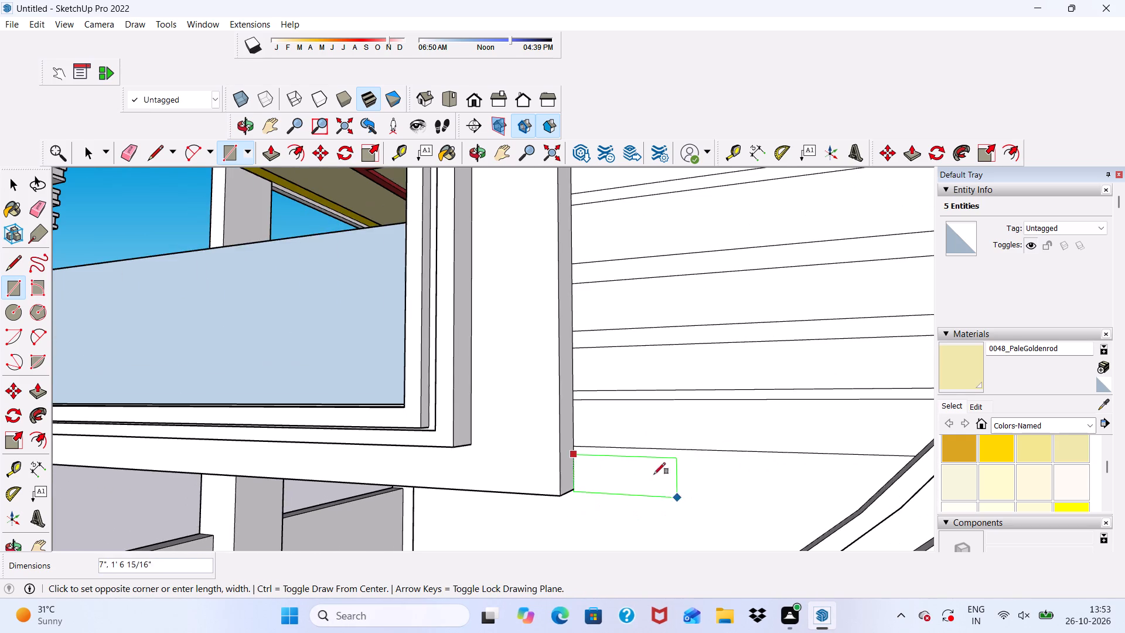
{"action": "middle_click_drag", "start_coordinate": [745, 460], "coordinate": [830, 457]}
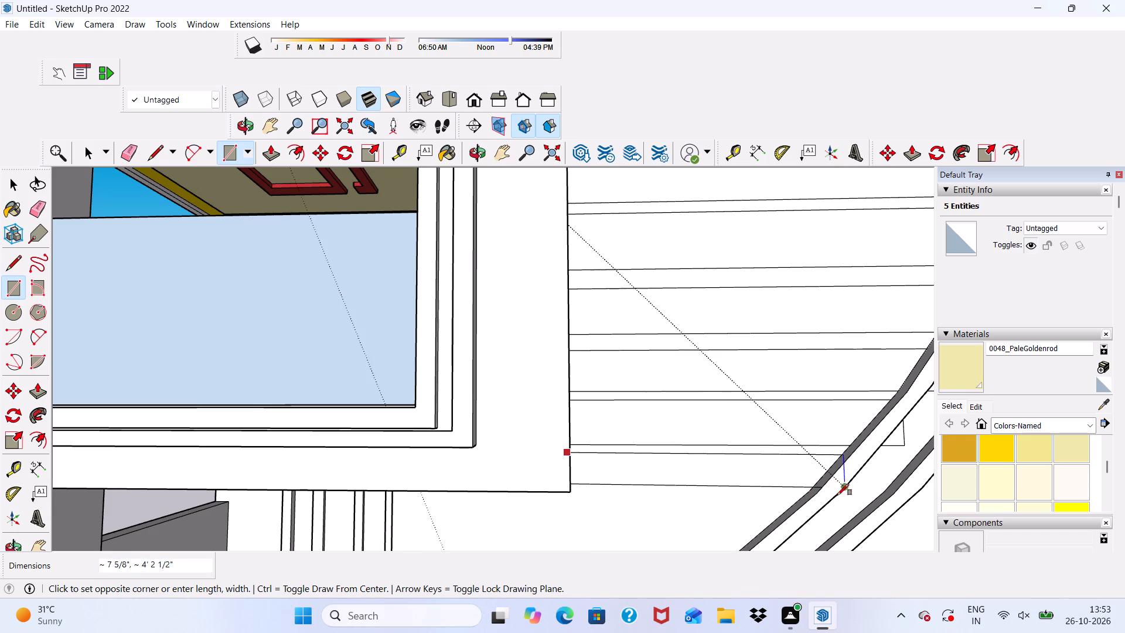
{"action": "left_click", "coordinate": [868, 493]}
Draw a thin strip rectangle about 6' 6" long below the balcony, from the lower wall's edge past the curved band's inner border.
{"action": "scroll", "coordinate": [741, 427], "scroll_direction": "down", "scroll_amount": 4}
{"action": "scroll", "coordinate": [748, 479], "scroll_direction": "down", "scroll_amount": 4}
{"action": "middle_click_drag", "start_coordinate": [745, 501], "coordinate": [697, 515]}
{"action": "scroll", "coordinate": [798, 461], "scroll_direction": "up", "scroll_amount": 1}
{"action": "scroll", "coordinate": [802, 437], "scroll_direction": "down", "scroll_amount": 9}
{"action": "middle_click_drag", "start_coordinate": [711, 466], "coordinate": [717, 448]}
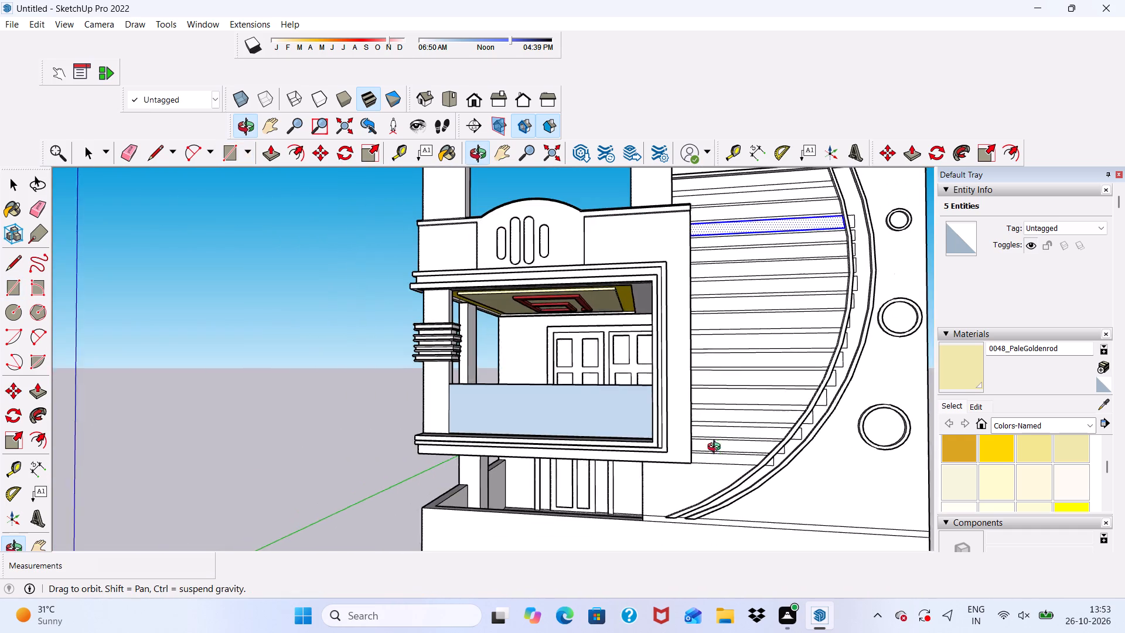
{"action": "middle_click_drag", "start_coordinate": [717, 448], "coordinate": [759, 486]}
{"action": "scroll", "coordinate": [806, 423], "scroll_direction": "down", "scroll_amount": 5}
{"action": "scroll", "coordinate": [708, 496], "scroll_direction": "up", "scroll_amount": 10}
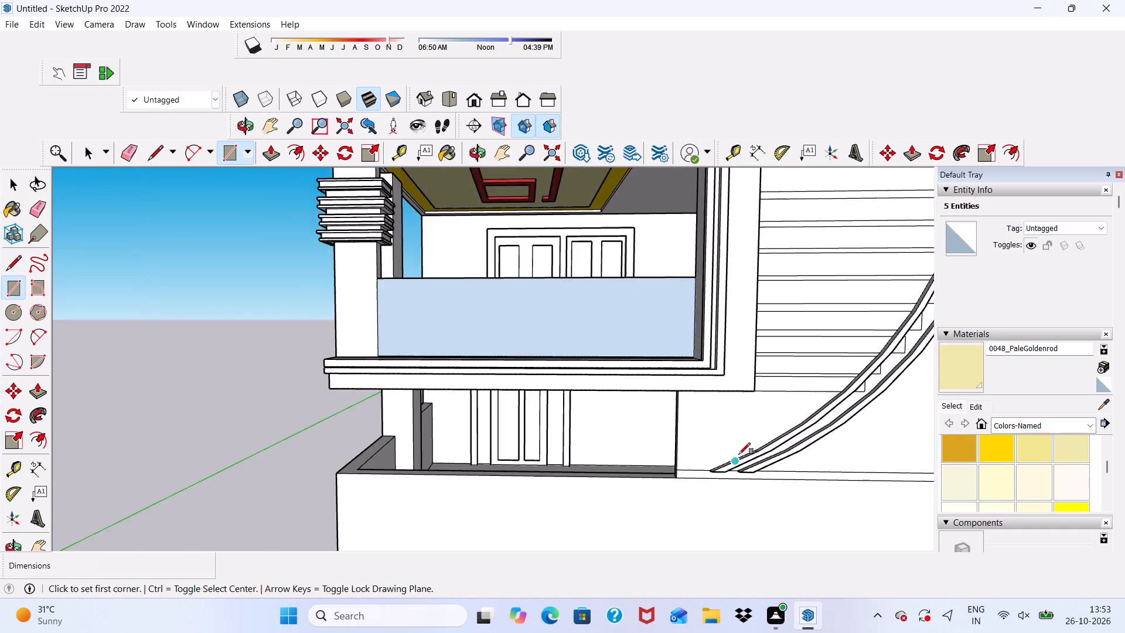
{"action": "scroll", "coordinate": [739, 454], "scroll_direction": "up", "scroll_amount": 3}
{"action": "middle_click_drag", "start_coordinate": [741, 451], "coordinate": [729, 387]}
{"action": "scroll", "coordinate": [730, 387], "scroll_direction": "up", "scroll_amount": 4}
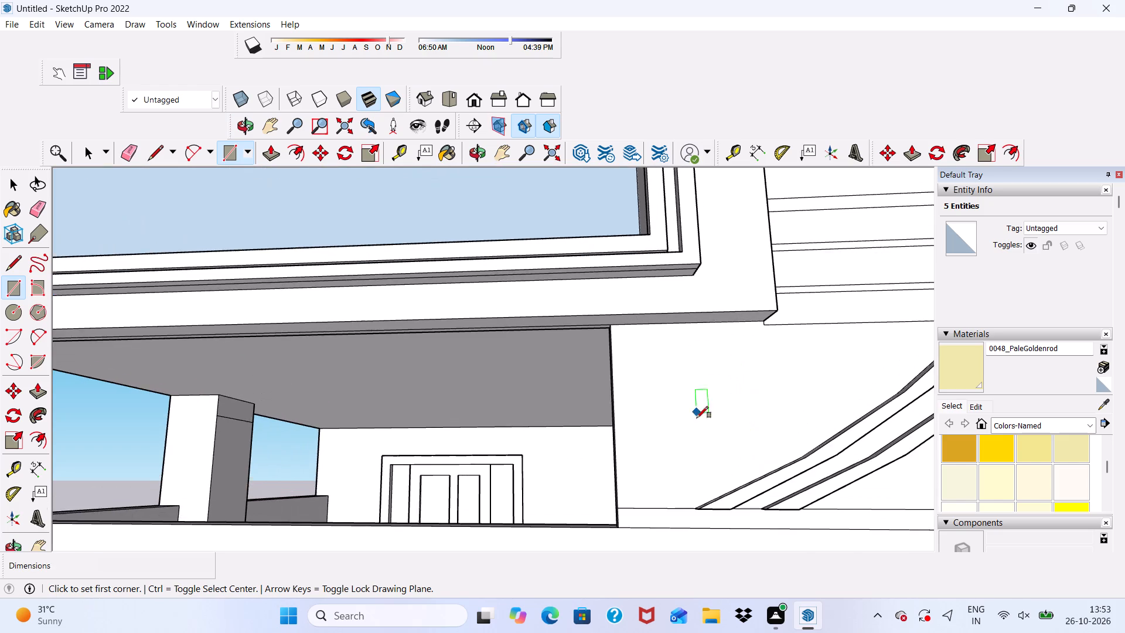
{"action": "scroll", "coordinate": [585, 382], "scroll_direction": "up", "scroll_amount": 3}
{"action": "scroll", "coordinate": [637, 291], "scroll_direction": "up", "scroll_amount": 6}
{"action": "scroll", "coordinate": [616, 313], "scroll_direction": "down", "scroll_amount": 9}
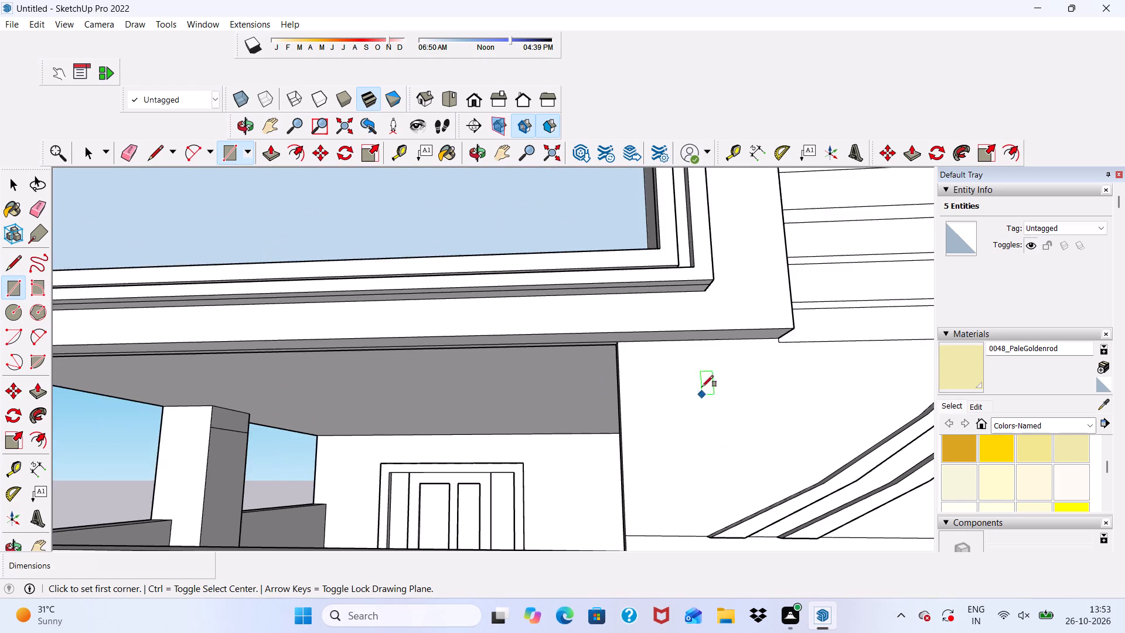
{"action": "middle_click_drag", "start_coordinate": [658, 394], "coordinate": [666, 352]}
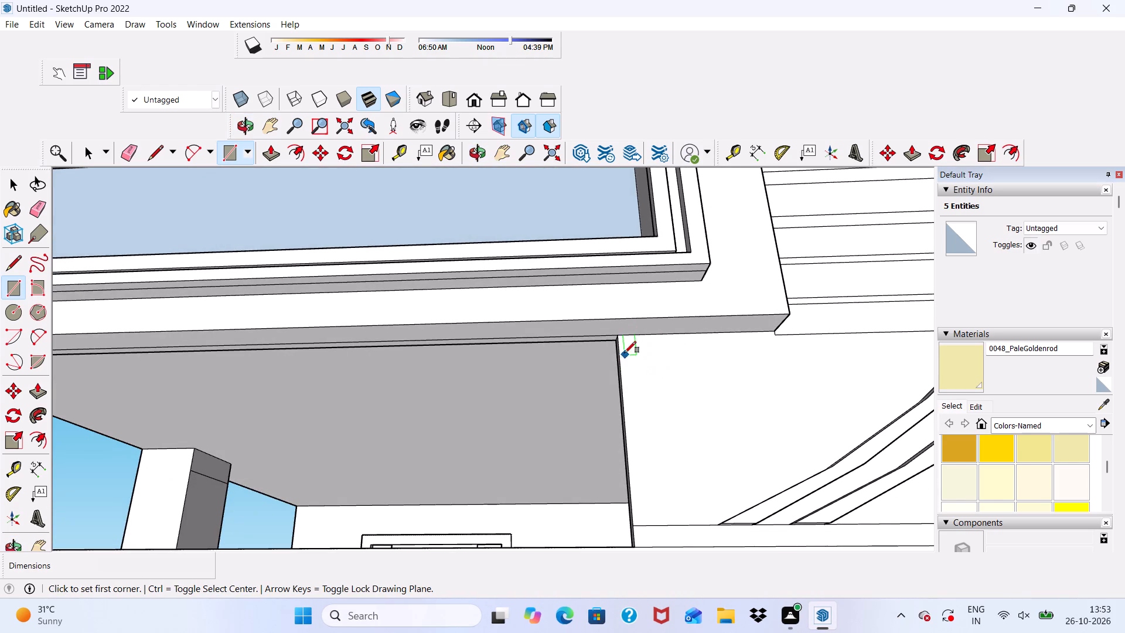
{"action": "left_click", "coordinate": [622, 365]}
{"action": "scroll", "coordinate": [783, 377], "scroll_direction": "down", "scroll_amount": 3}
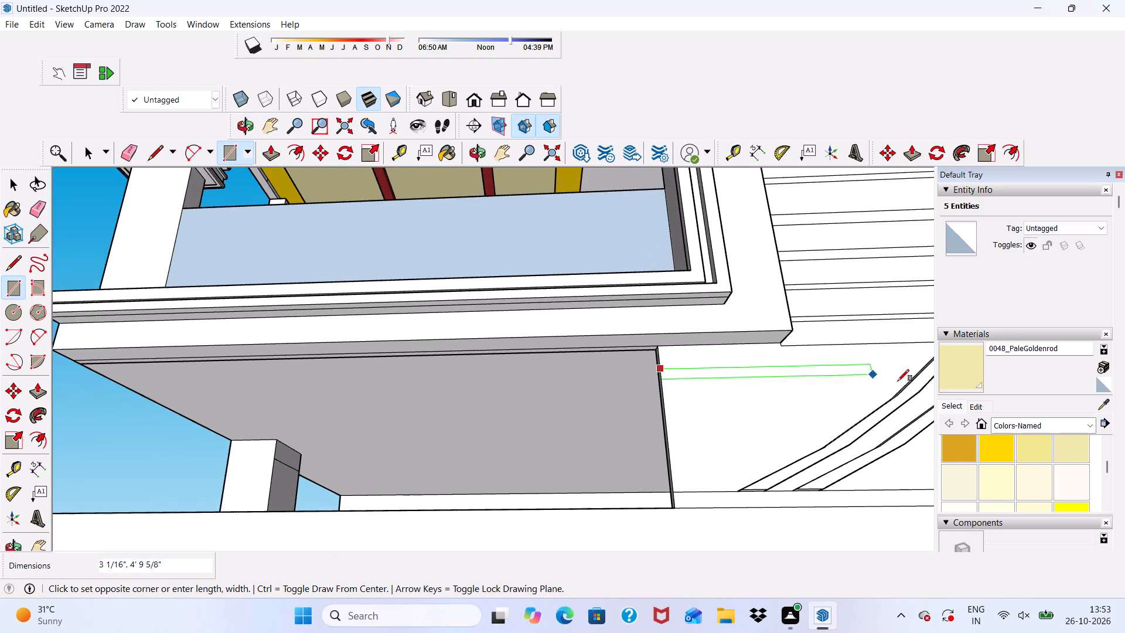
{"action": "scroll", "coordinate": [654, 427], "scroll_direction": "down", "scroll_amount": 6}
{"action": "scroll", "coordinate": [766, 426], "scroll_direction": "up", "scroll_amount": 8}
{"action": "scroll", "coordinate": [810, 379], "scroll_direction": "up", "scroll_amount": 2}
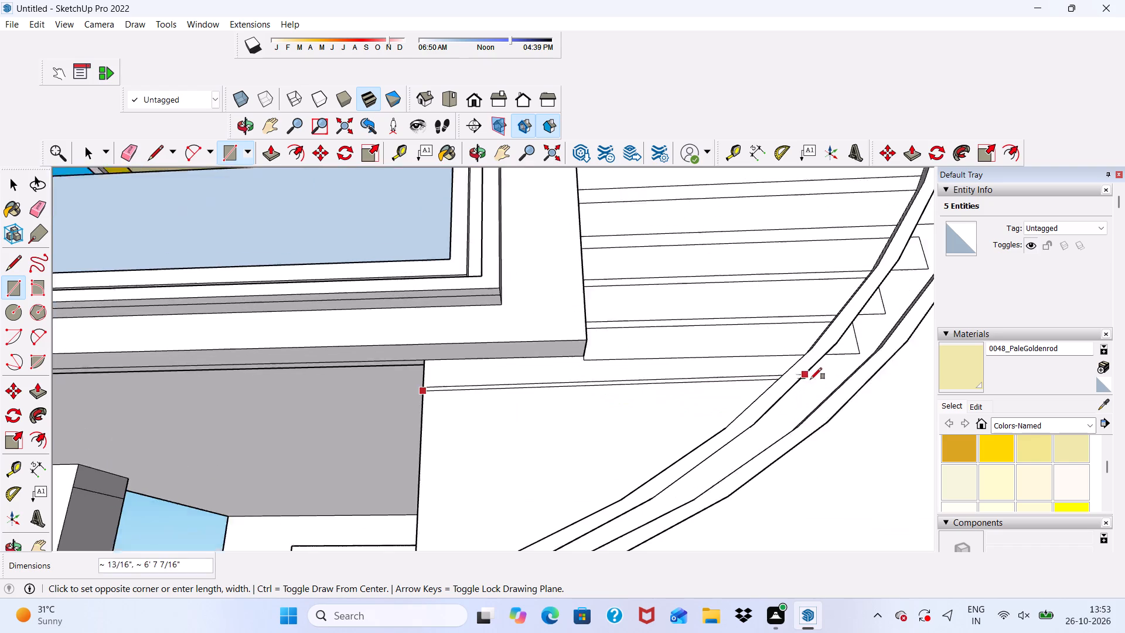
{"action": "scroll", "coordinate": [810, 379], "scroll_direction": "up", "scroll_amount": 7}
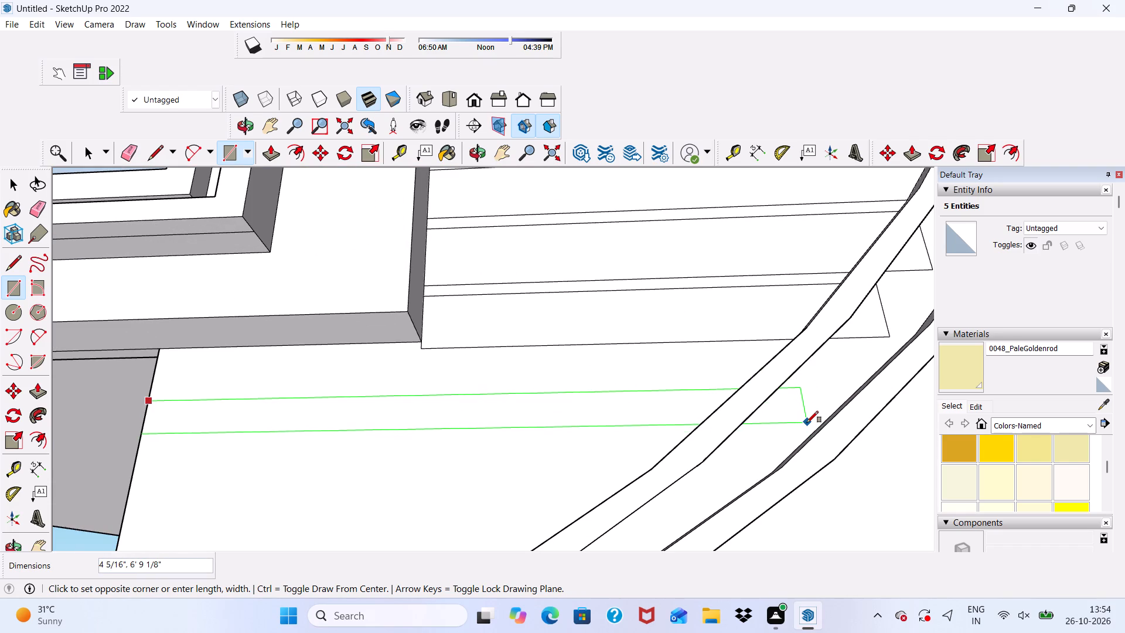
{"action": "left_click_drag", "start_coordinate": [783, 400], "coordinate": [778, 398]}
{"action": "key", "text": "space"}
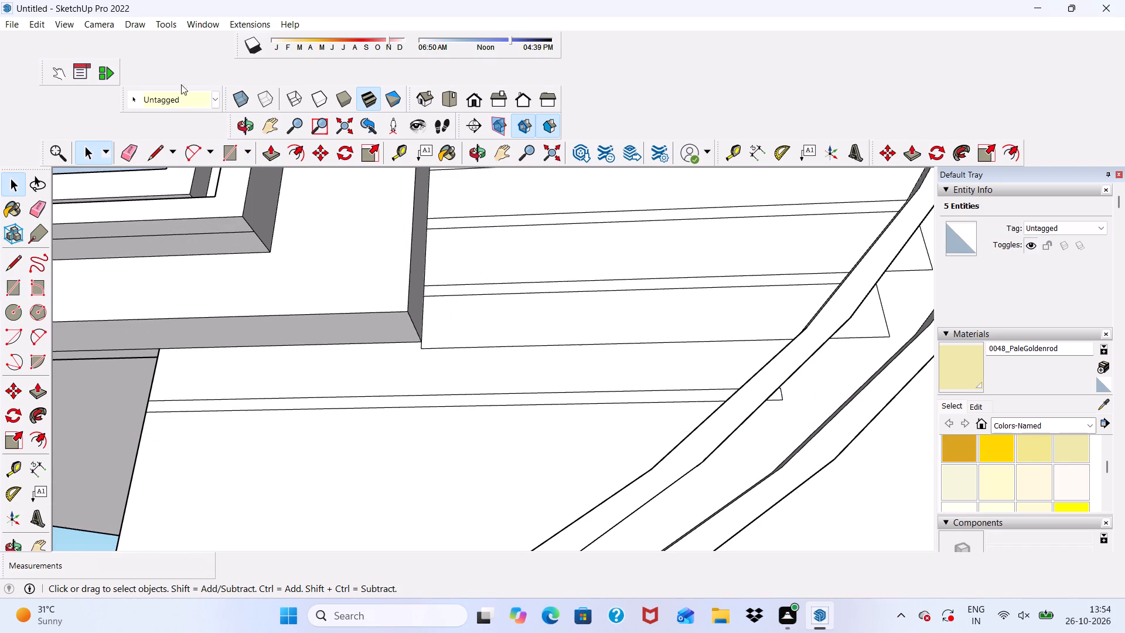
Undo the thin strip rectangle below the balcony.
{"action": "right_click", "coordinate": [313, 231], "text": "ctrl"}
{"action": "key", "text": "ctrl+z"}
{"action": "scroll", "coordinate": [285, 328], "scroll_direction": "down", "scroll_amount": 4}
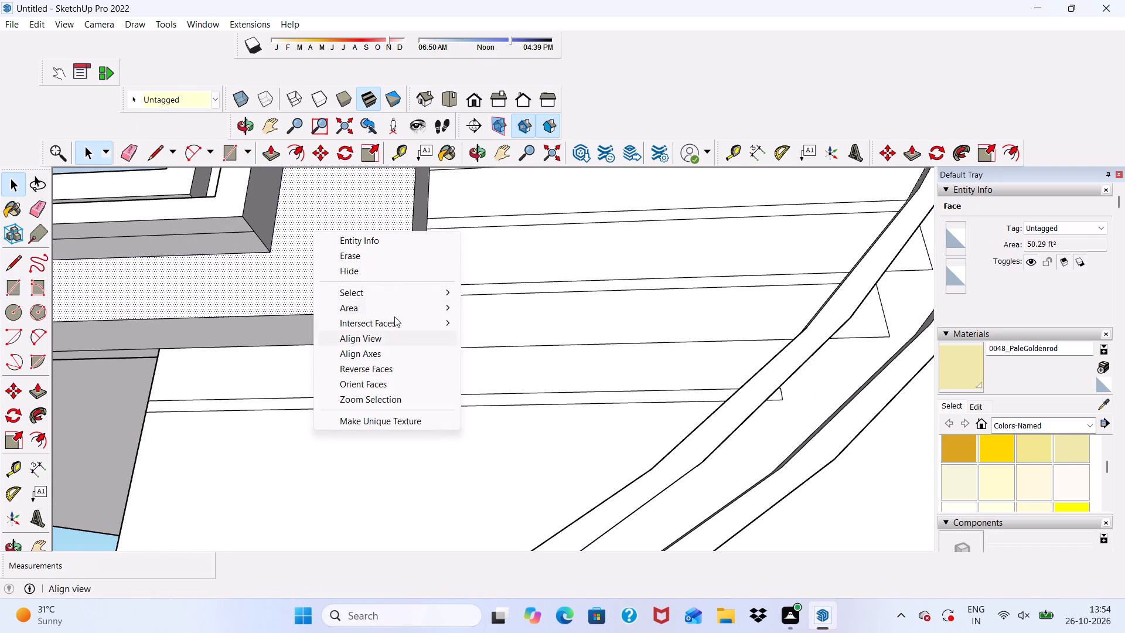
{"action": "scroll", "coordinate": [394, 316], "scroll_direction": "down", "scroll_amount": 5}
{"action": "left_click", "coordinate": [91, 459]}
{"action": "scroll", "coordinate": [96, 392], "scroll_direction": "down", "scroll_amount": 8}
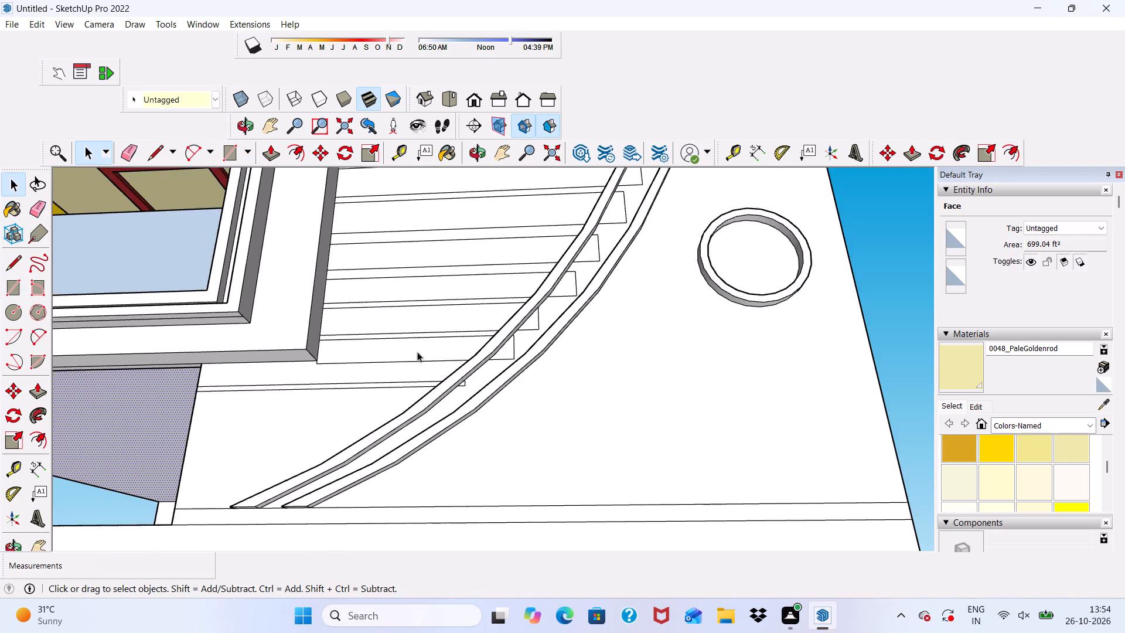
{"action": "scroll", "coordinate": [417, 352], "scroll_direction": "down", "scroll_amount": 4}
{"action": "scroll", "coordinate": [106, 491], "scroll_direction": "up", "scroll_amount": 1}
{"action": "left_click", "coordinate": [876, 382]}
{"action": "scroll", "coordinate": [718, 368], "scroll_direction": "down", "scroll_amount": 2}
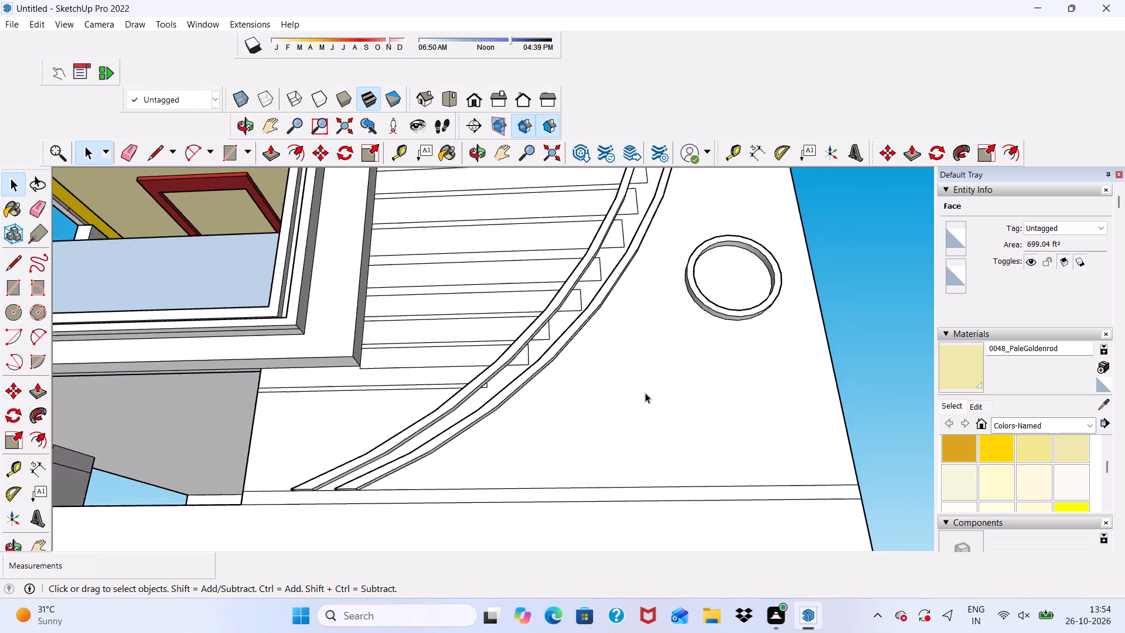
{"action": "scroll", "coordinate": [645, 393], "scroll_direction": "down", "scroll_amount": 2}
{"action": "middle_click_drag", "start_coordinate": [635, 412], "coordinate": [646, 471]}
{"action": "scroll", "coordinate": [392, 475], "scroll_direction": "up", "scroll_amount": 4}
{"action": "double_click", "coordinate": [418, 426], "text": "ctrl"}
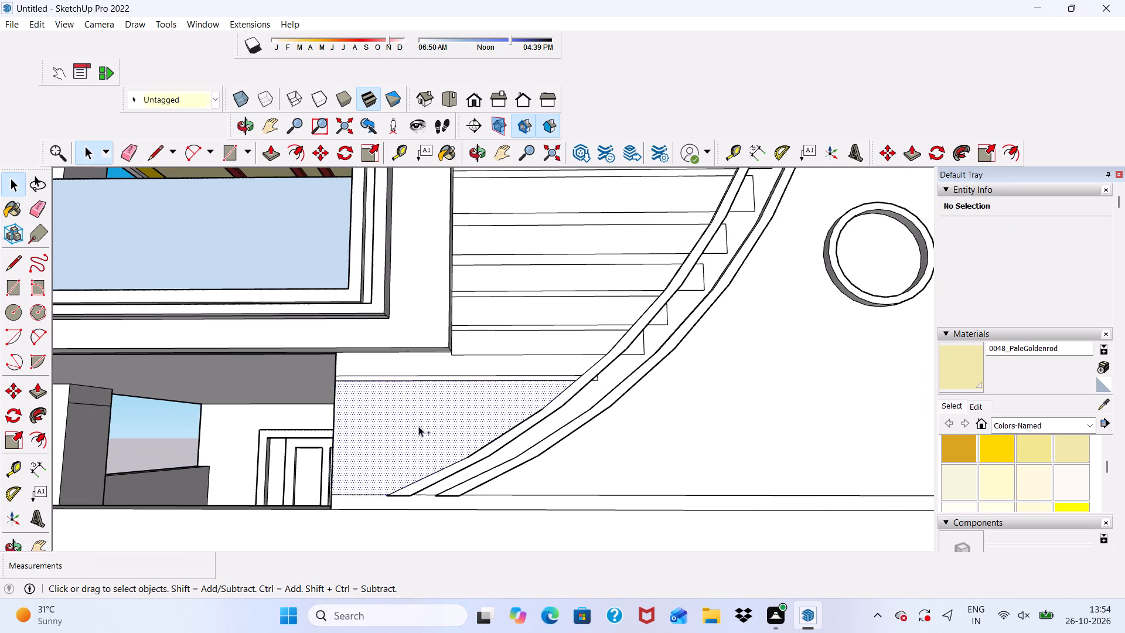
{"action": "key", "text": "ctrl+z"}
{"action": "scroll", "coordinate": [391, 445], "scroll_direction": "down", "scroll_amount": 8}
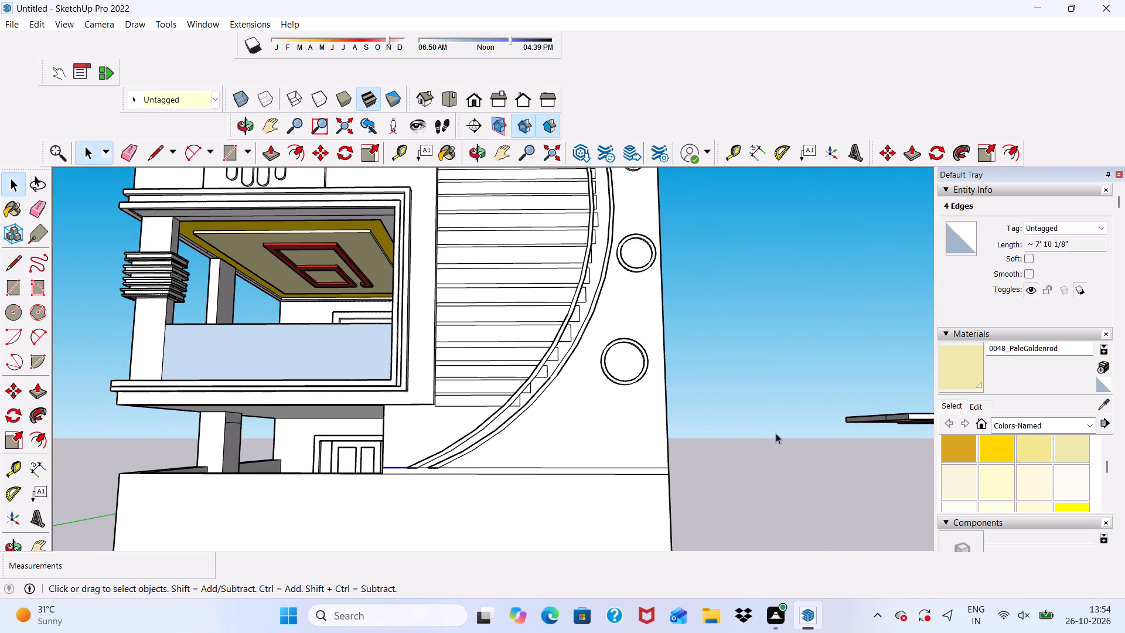
Draw a strip rectangle about 5 9/16" by 6' 9" just below the balcony, from the lower wall's edge past the curved band's inner border.
{"action": "left_click", "coordinate": [776, 433]}
{"action": "scroll", "coordinate": [495, 431], "scroll_direction": "up", "scroll_amount": 8}
{"action": "left_click_drag", "start_coordinate": [227, 146], "coordinate": [230, 151]}
{"action": "scroll", "coordinate": [270, 270], "scroll_direction": "down", "scroll_amount": 3}
{"action": "middle_click_drag", "start_coordinate": [279, 318], "coordinate": [269, 242]}
{"action": "scroll", "coordinate": [279, 350], "scroll_direction": "up", "scroll_amount": 8}
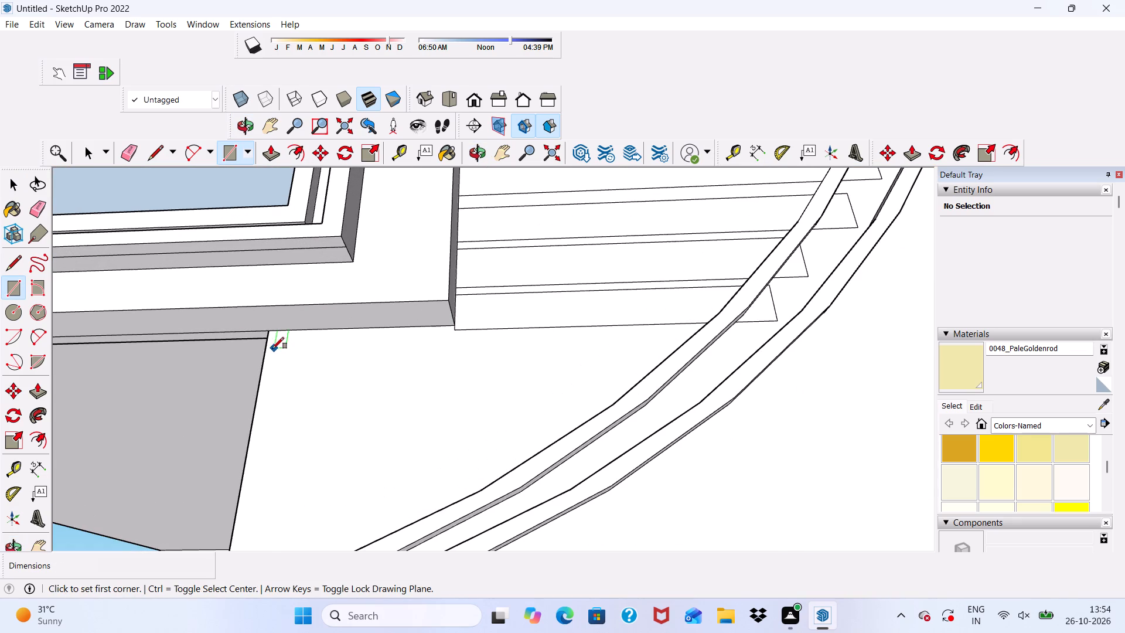
{"action": "left_click", "coordinate": [268, 352]}
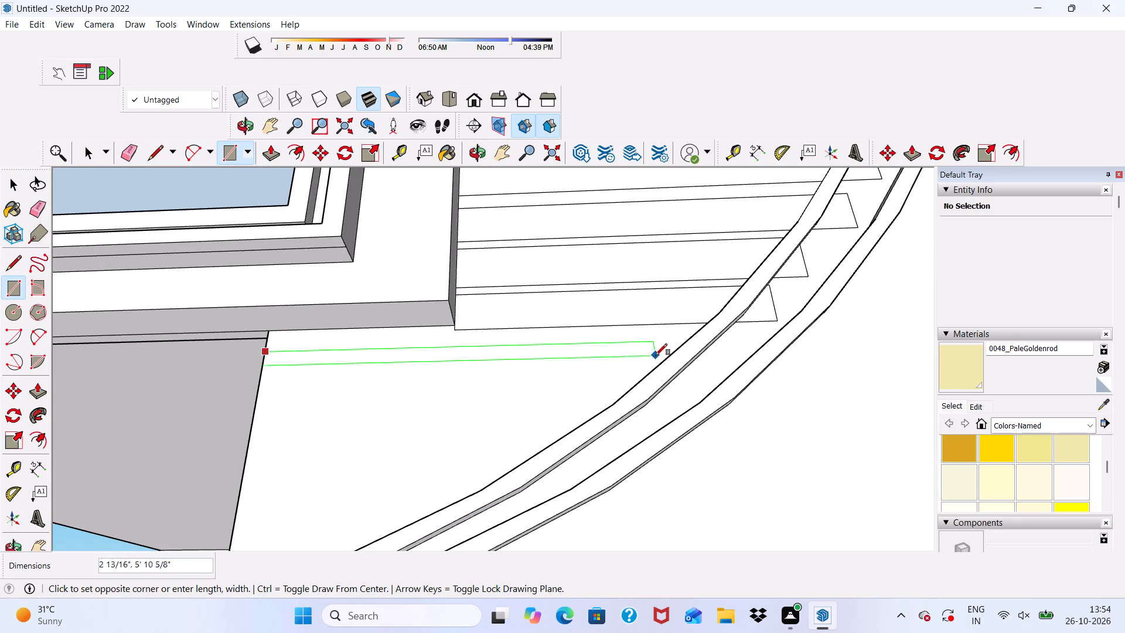
{"action": "middle_click_drag", "start_coordinate": [659, 355], "coordinate": [698, 454]}
{"action": "scroll", "coordinate": [640, 396], "scroll_direction": "up", "scroll_amount": 8}
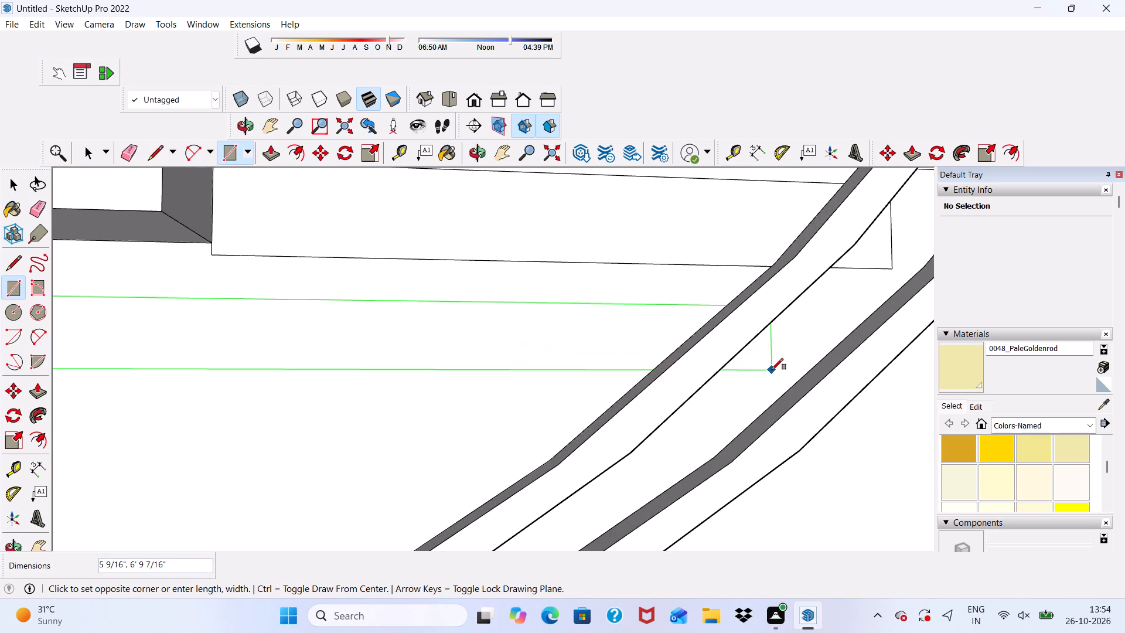
{"action": "left_click", "coordinate": [772, 370]}
Draw another strip rectangle about 5 3/4" by 6' 2" just below it, from the lower wall's edge past the inner curved border.
{"action": "scroll", "coordinate": [725, 321], "scroll_direction": "down", "scroll_amount": 10}
{"action": "middle_click_drag", "start_coordinate": [796, 325], "coordinate": [791, 347]}
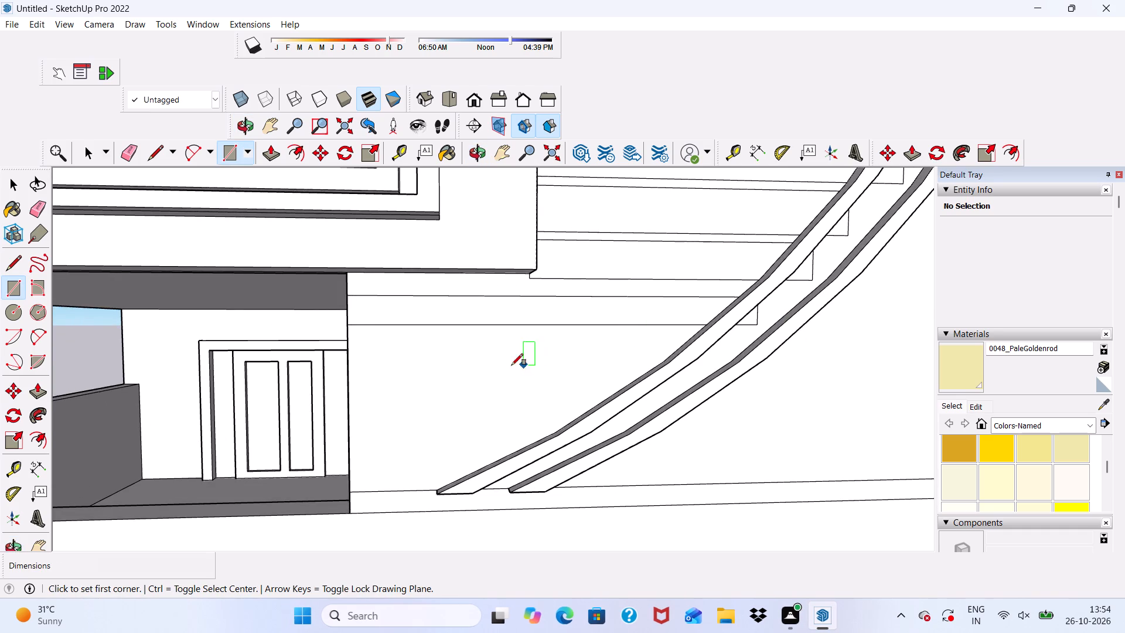
{"action": "scroll", "coordinate": [417, 359], "scroll_direction": "up", "scroll_amount": 5}
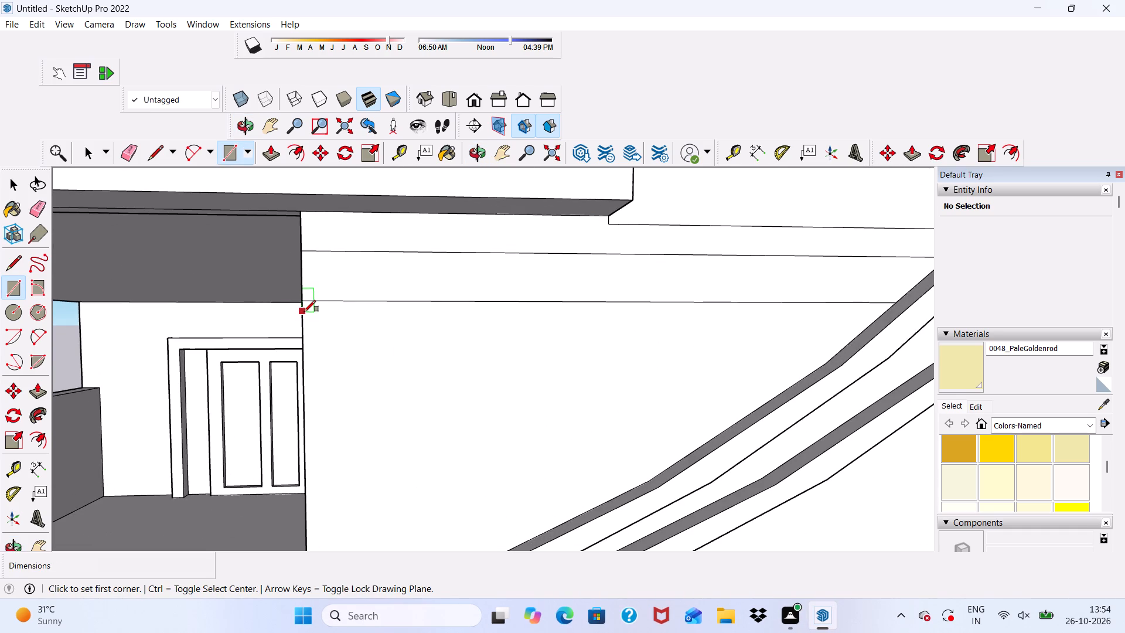
{"action": "left_click", "coordinate": [304, 312]}
{"action": "scroll", "coordinate": [461, 356], "scroll_direction": "down", "scroll_amount": 7}
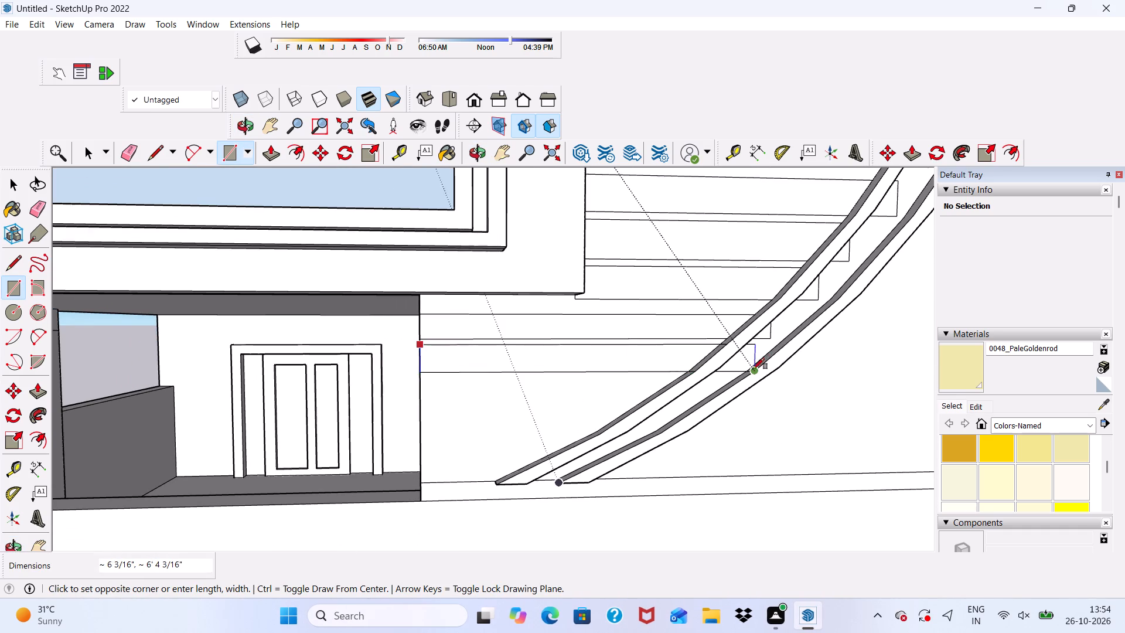
{"action": "scroll", "coordinate": [753, 369], "scroll_direction": "up", "scroll_amount": 8}
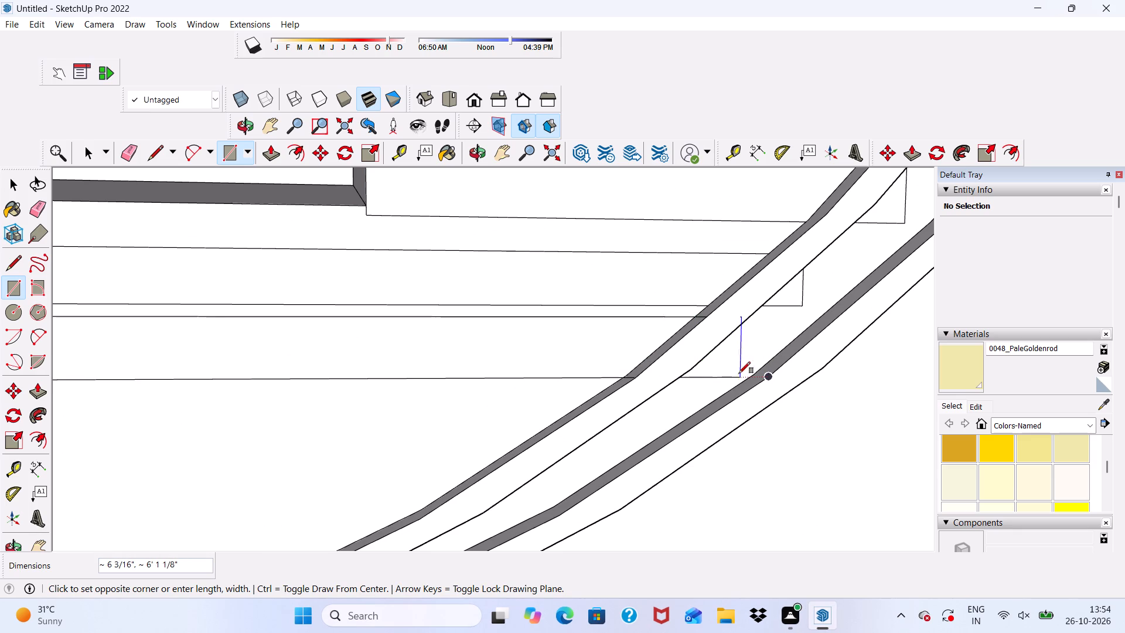
{"action": "middle_click_drag", "start_coordinate": [595, 336], "coordinate": [567, 409]}
{"action": "scroll", "coordinate": [691, 363], "scroll_direction": "up", "scroll_amount": 1}
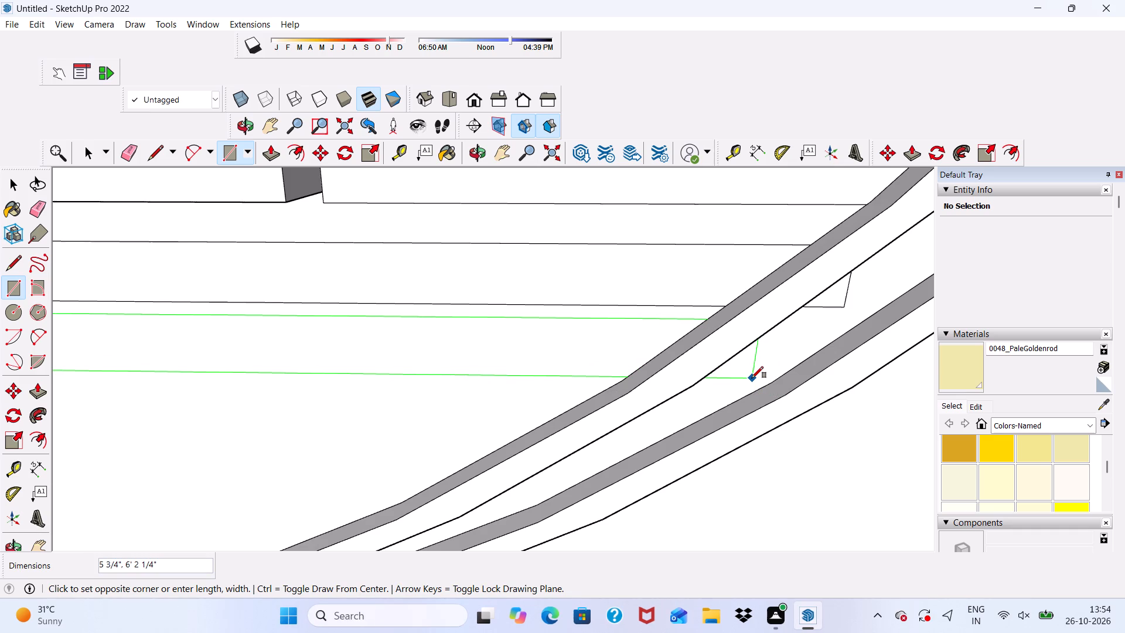
{"action": "left_click", "coordinate": [752, 378]}
Draw a third strip rectangle about 7" by 5' below the balcony, from the lower wall's edge past the inner curved border.
{"action": "scroll", "coordinate": [734, 353], "scroll_direction": "down", "scroll_amount": 5}
{"action": "scroll", "coordinate": [650, 374], "scroll_direction": "down", "scroll_amount": 4}
{"action": "middle_click_drag", "start_coordinate": [642, 405], "coordinate": [650, 284]}
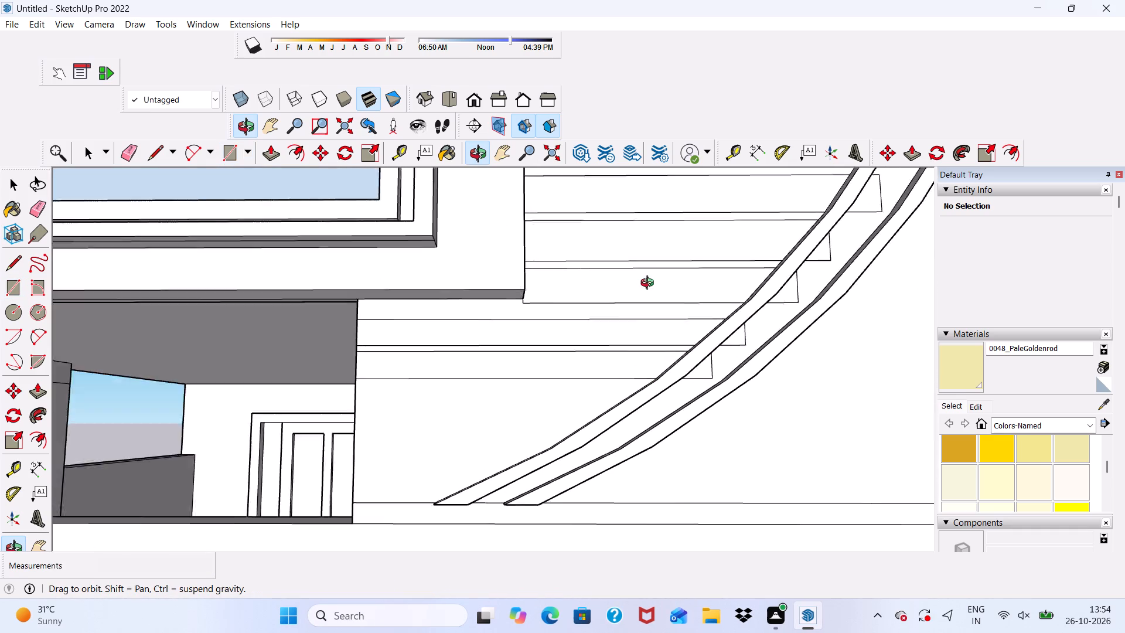
{"action": "middle_click_drag", "start_coordinate": [650, 284], "coordinate": [644, 305]}
{"action": "scroll", "coordinate": [513, 387], "scroll_direction": "up", "scroll_amount": 6}
{"action": "scroll", "coordinate": [458, 409], "scroll_direction": "down", "scroll_amount": 1}
{"action": "scroll", "coordinate": [444, 418], "scroll_direction": "up", "scroll_amount": 3}
{"action": "scroll", "coordinate": [417, 393], "scroll_direction": "down", "scroll_amount": 8}
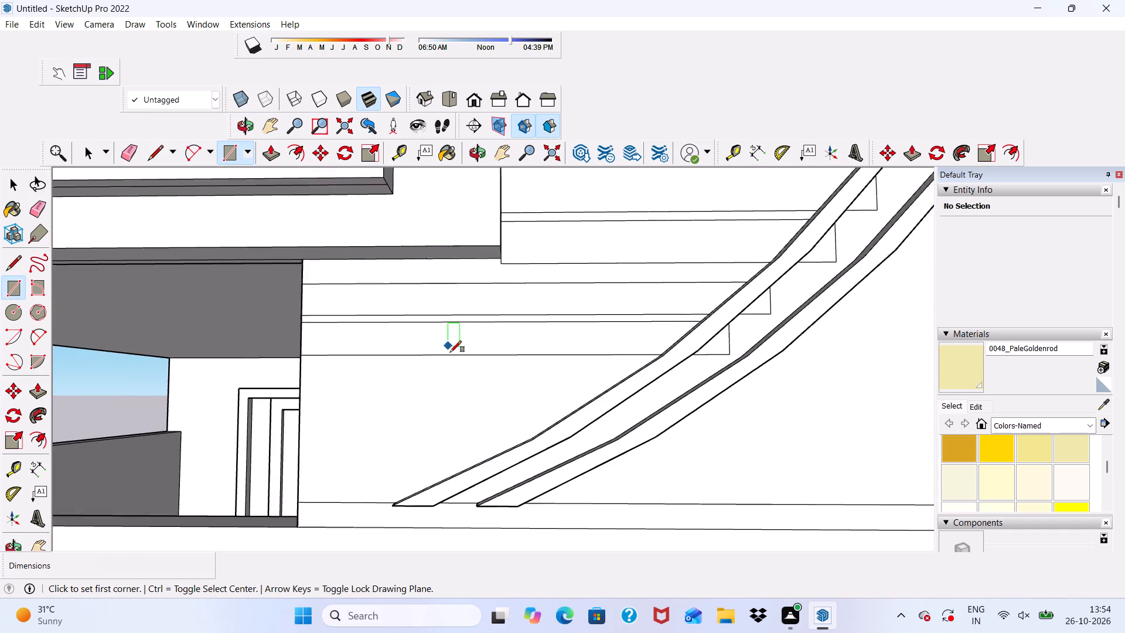
{"action": "scroll", "coordinate": [450, 352], "scroll_direction": "down", "scroll_amount": 2}
{"action": "middle_click_drag", "start_coordinate": [477, 412], "coordinate": [404, 434]}
{"action": "scroll", "coordinate": [384, 441], "scroll_direction": "up", "scroll_amount": 5}
{"action": "scroll", "coordinate": [362, 389], "scroll_direction": "up", "scroll_amount": 4}
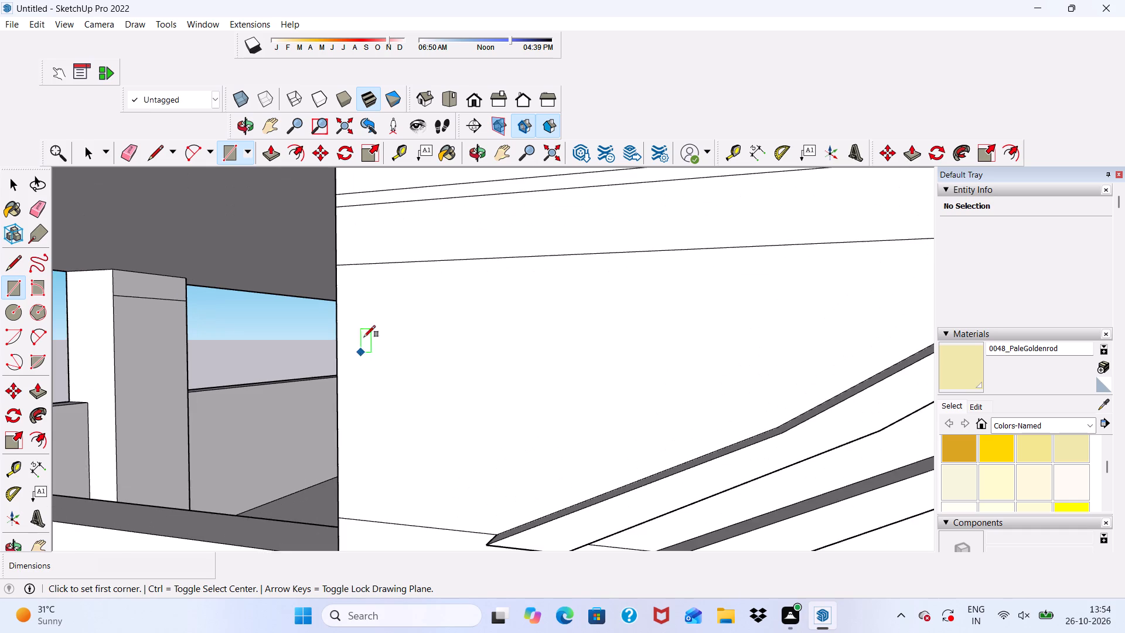
{"action": "scroll", "coordinate": [357, 284], "scroll_direction": "up", "scroll_amount": 2}
{"action": "scroll", "coordinate": [361, 290], "scroll_direction": "down", "scroll_amount": 3}
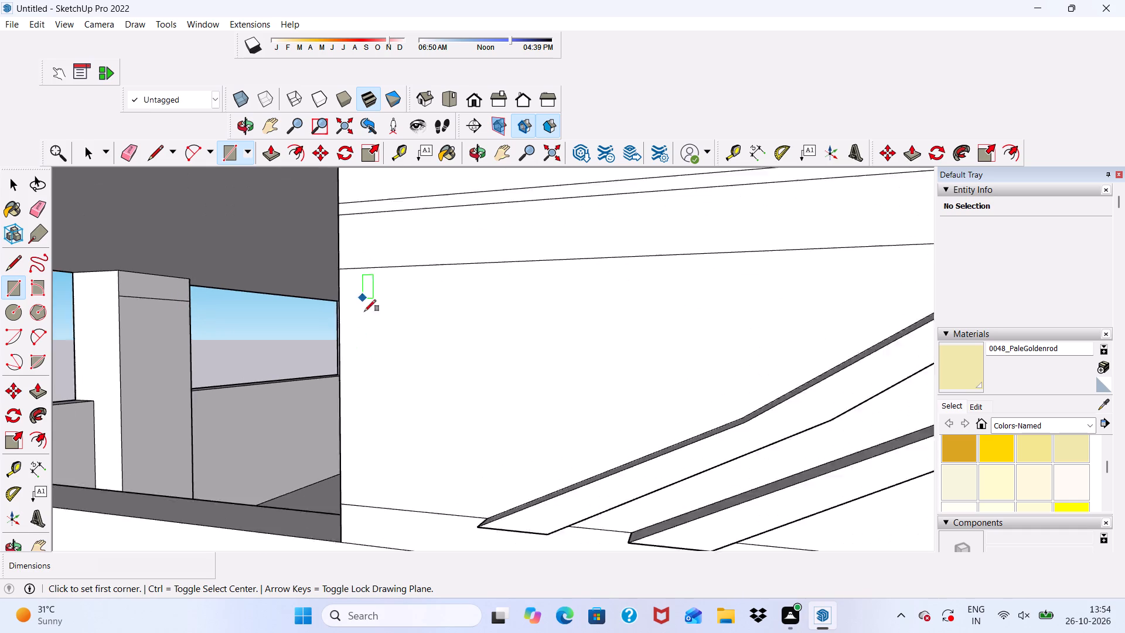
{"action": "scroll", "coordinate": [364, 311], "scroll_direction": "down", "scroll_amount": 15}
{"action": "middle_click_drag", "start_coordinate": [332, 373], "coordinate": [485, 360]}
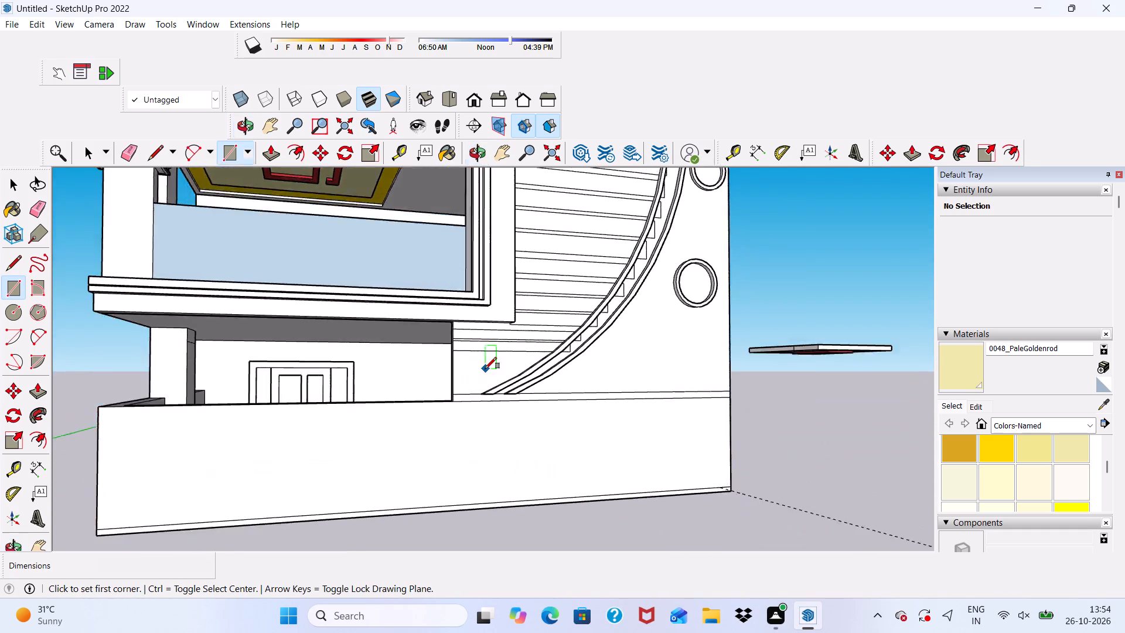
{"action": "scroll", "coordinate": [485, 369], "scroll_direction": "up", "scroll_amount": 19}
{"action": "scroll", "coordinate": [407, 324], "scroll_direction": "up", "scroll_amount": 4}
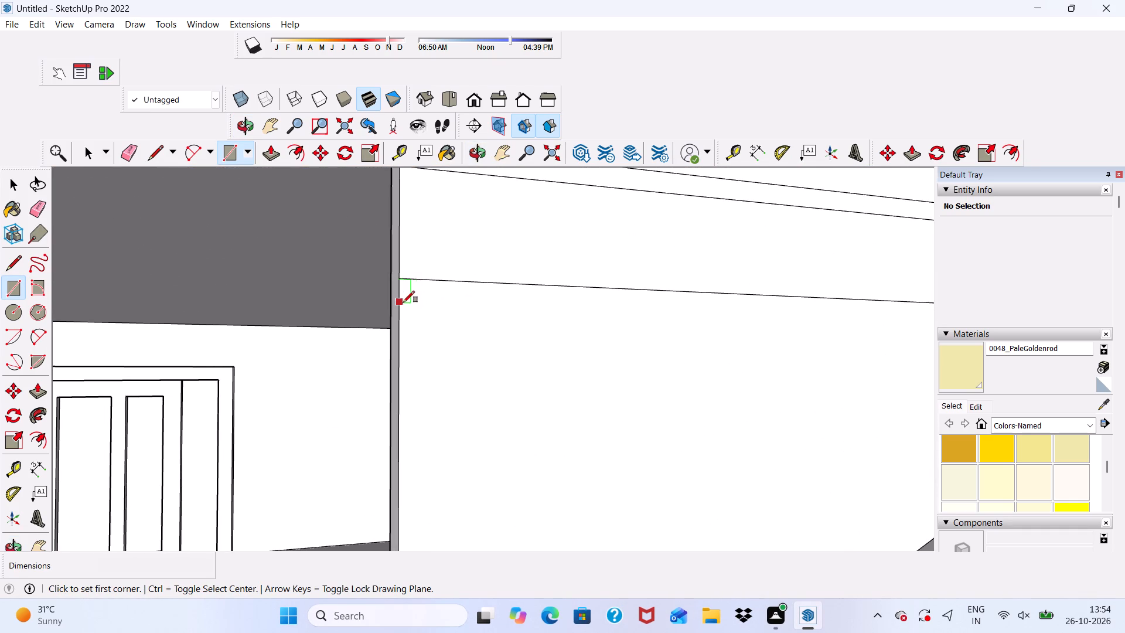
{"action": "left_click", "coordinate": [400, 303]}
{"action": "scroll", "coordinate": [431, 331], "scroll_direction": "down", "scroll_amount": 9}
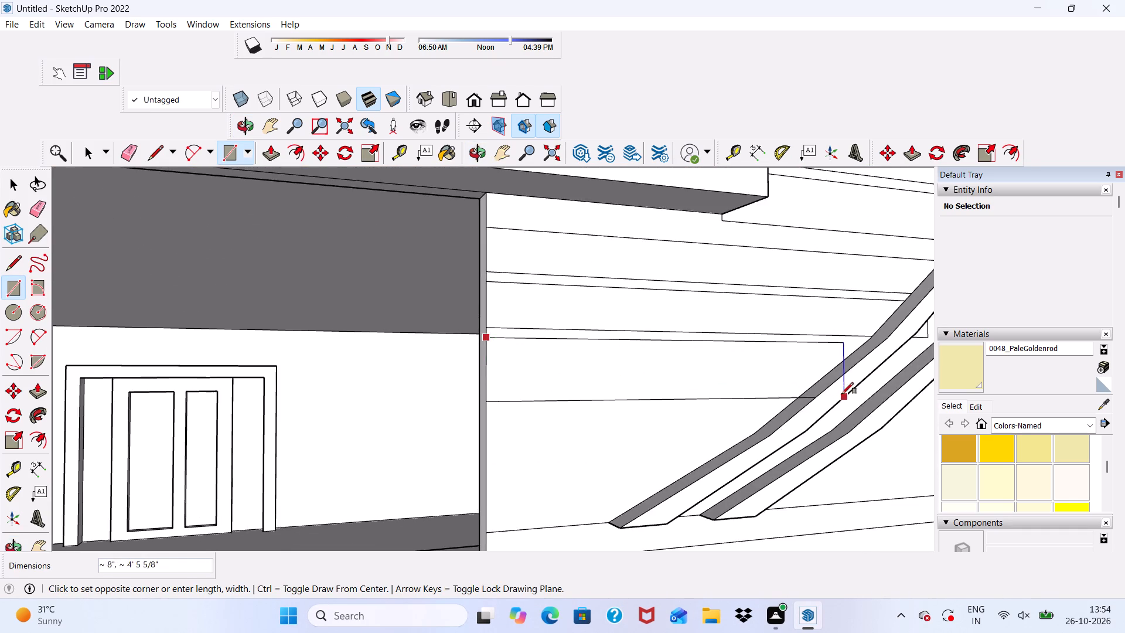
{"action": "scroll", "coordinate": [842, 394], "scroll_direction": "down", "scroll_amount": 2}
{"action": "middle_click_drag", "start_coordinate": [842, 394], "coordinate": [666, 379]}
{"action": "scroll", "coordinate": [683, 353], "scroll_direction": "up", "scroll_amount": 1}
{"action": "scroll", "coordinate": [667, 335], "scroll_direction": "down", "scroll_amount": 5}
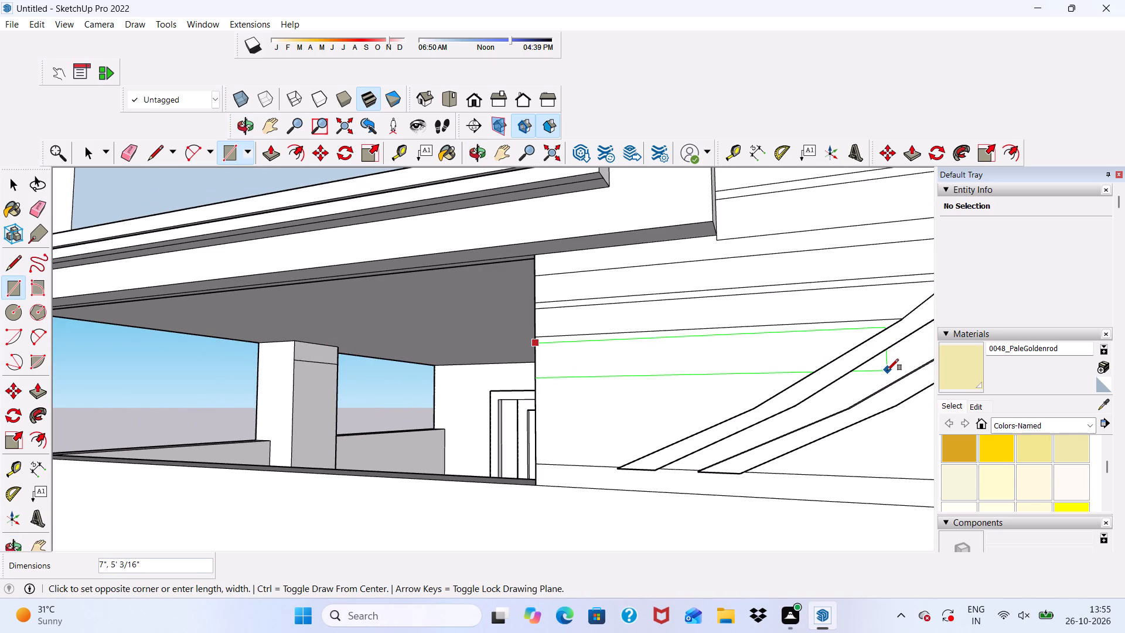
{"action": "left_click", "coordinate": [887, 370]}
Draw a fourth strip rectangle about 6 7/16" by 3' 11" below the third, from the lower wall's edge past the inner curved border.
{"action": "scroll", "coordinate": [703, 372], "scroll_direction": "down", "scroll_amount": 2}
{"action": "middle_click_drag", "start_coordinate": [703, 380], "coordinate": [847, 379]}
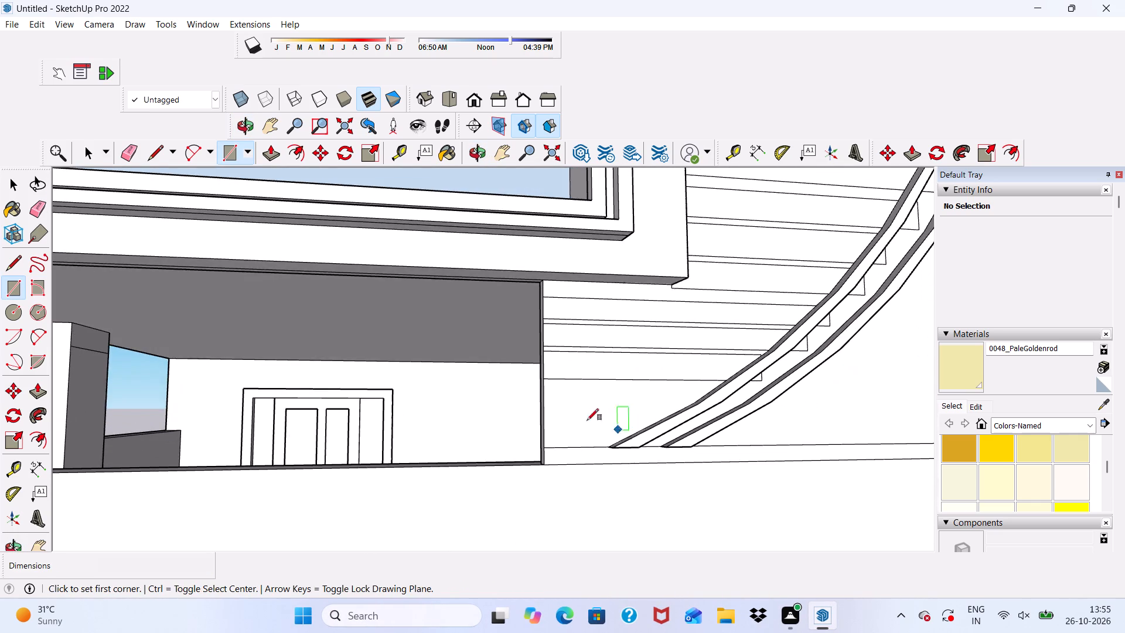
{"action": "scroll", "coordinate": [579, 414], "scroll_direction": "up", "scroll_amount": 8}
{"action": "scroll", "coordinate": [524, 369], "scroll_direction": "up", "scroll_amount": 1}
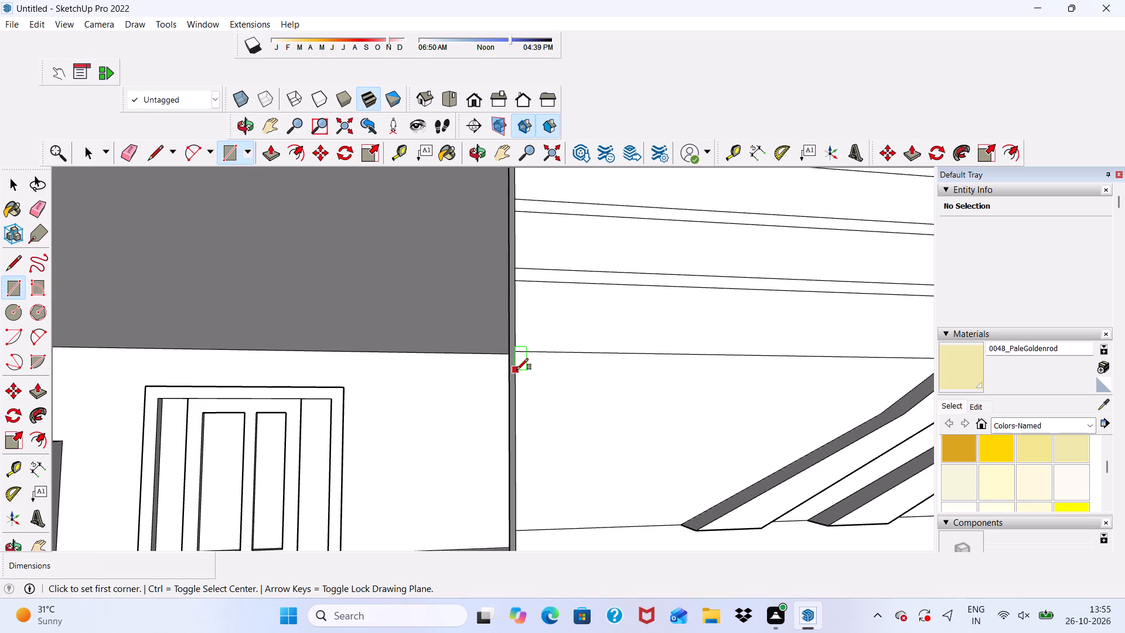
{"action": "left_click", "coordinate": [517, 365]}
{"action": "scroll", "coordinate": [720, 396], "scroll_direction": "down", "scroll_amount": 3}
{"action": "scroll", "coordinate": [515, 380], "scroll_direction": "down", "scroll_amount": 4}
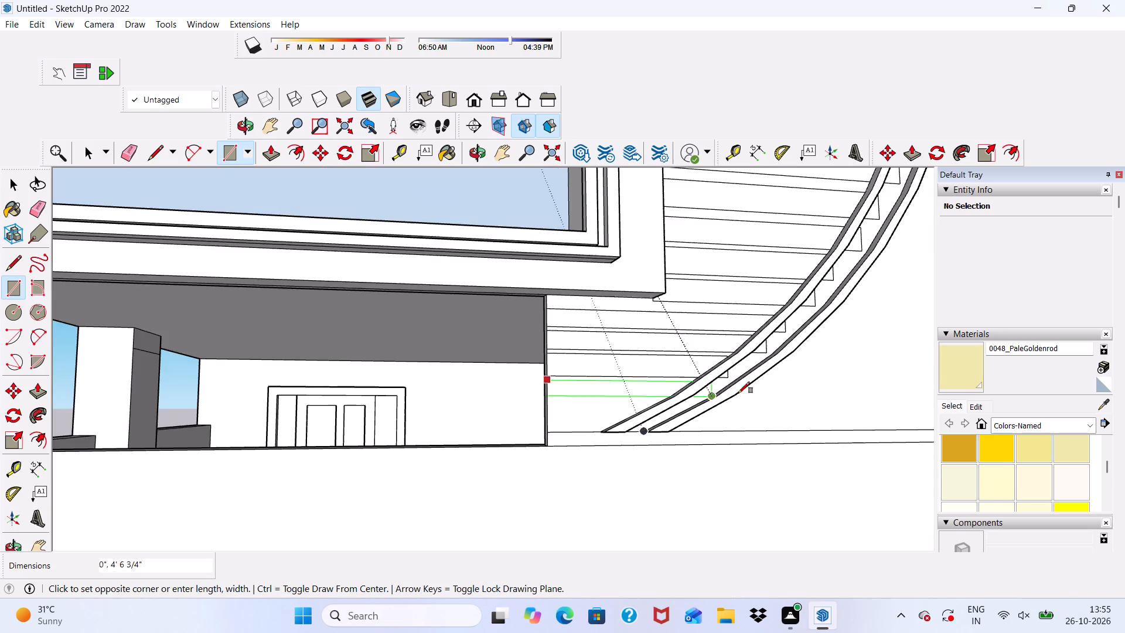
{"action": "scroll", "coordinate": [727, 396], "scroll_direction": "up", "scroll_amount": 11}
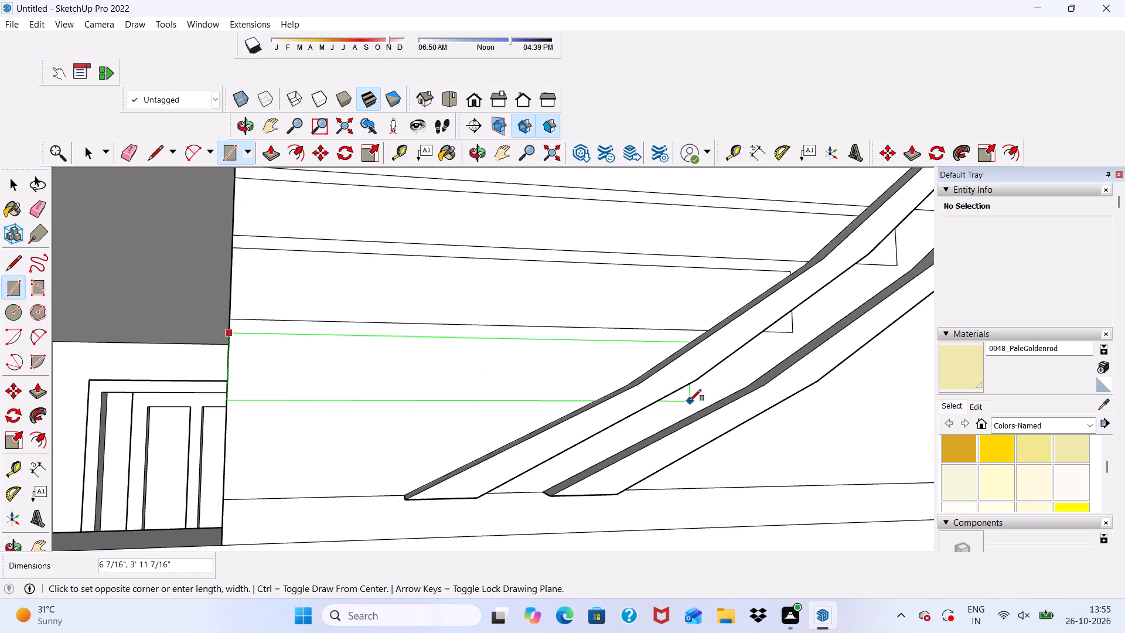
{"action": "left_click", "coordinate": [690, 401]}
Draw the lowest strip rectangle, about 8" by 2' 6", from the lower wall's edge down to the foot of the outer curved border.
{"action": "scroll", "coordinate": [696, 396], "scroll_direction": "down", "scroll_amount": 5}
{"action": "middle_click_drag", "start_coordinate": [543, 448], "coordinate": [522, 491]}
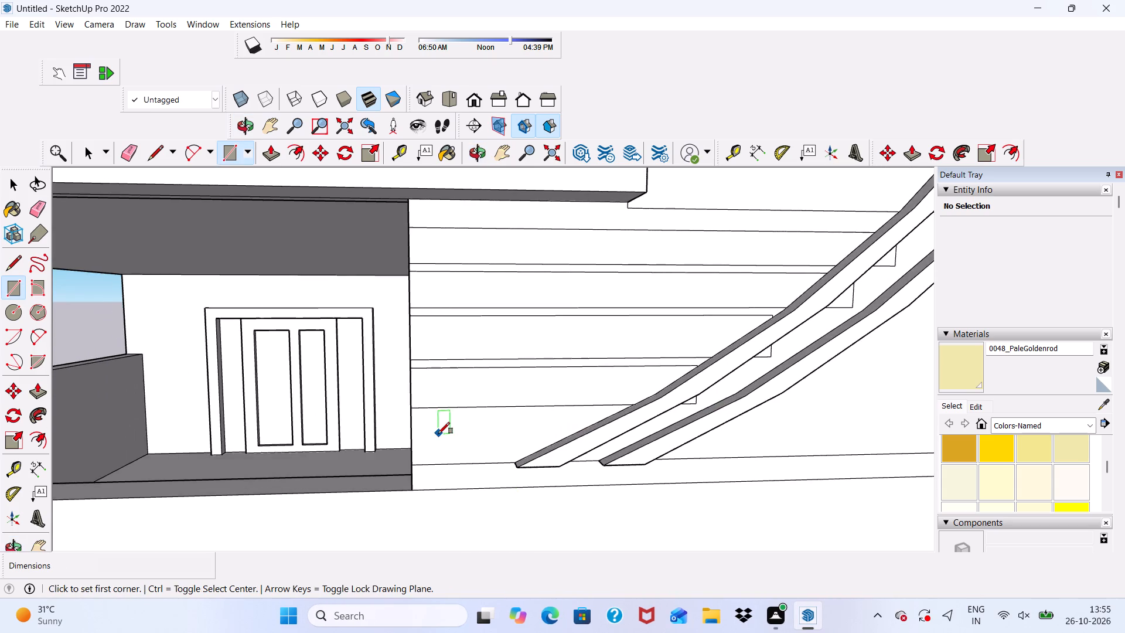
{"action": "scroll", "coordinate": [438, 434], "scroll_direction": "up", "scroll_amount": 5}
{"action": "scroll", "coordinate": [384, 435], "scroll_direction": "up", "scroll_amount": 4}
{"action": "scroll", "coordinate": [463, 426], "scroll_direction": "down", "scroll_amount": 5}
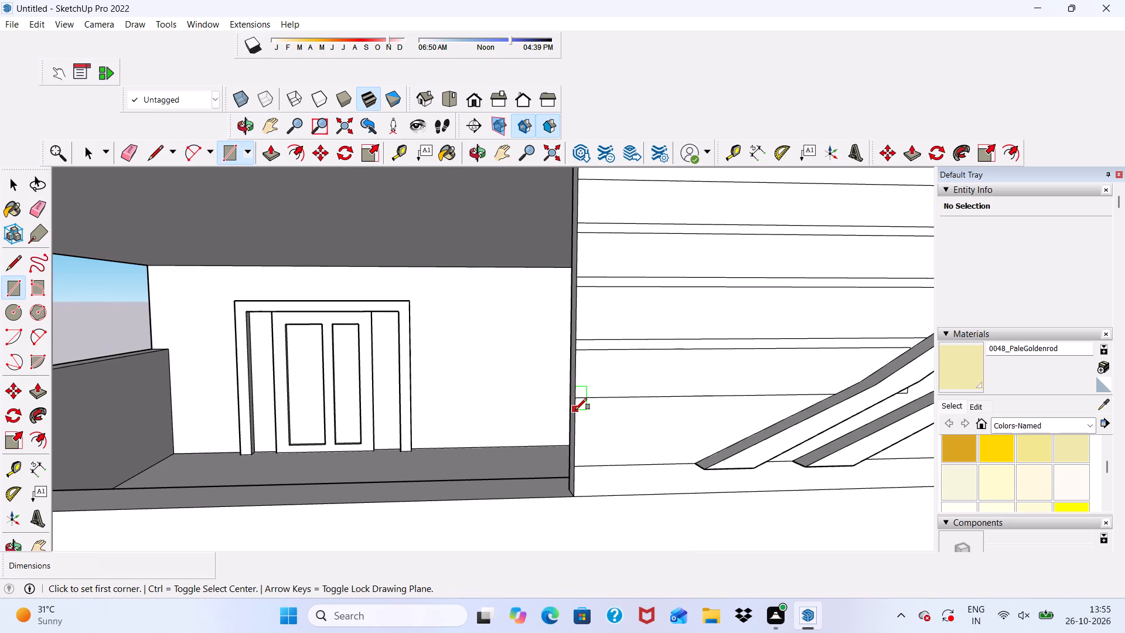
{"action": "left_click", "coordinate": [575, 410]}
{"action": "scroll", "coordinate": [677, 430], "scroll_direction": "up", "scroll_amount": 1}
{"action": "scroll", "coordinate": [800, 474], "scroll_direction": "down", "scroll_amount": 1}
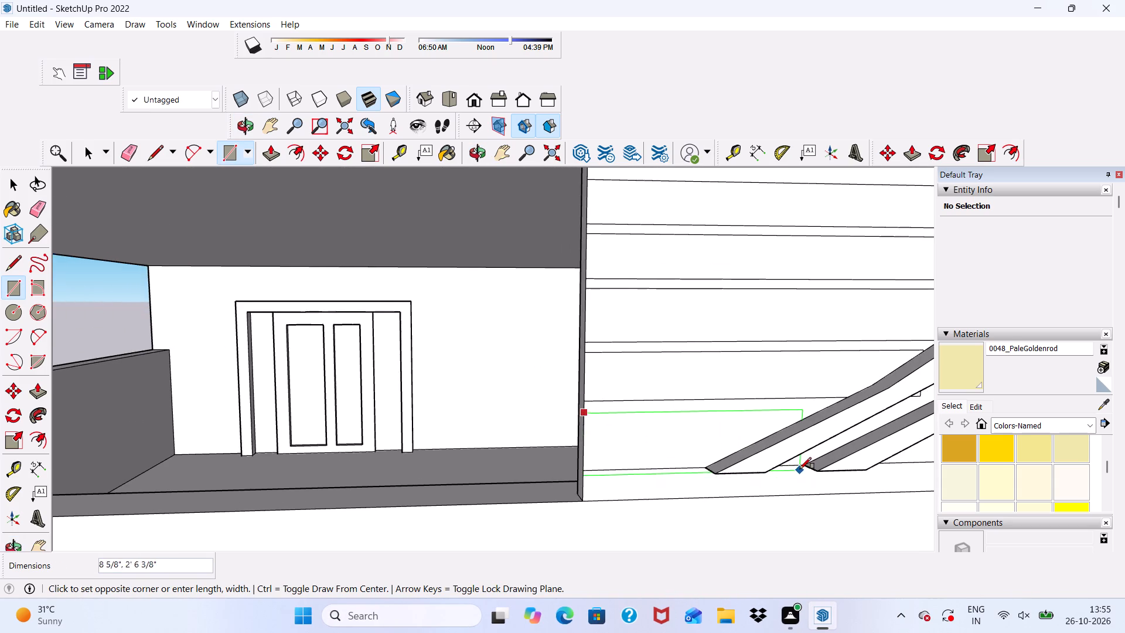
{"action": "middle_click_drag", "start_coordinate": [800, 469], "coordinate": [742, 411]}
{"action": "scroll", "coordinate": [802, 459], "scroll_direction": "up", "scroll_amount": 1}
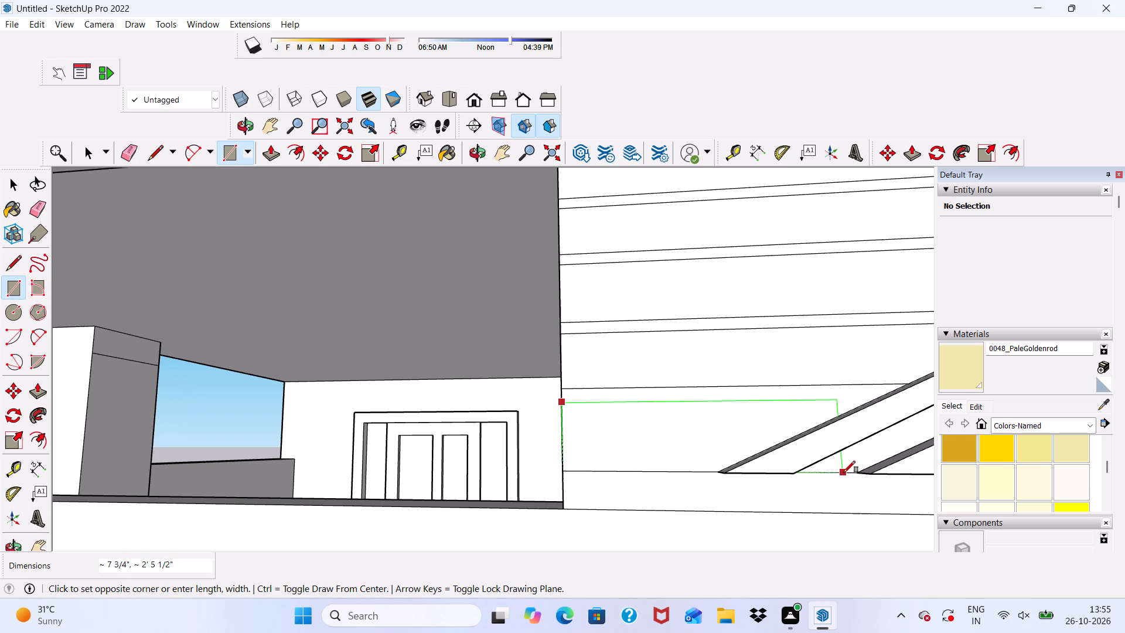
{"action": "left_click", "coordinate": [856, 468]}
Erase the overhanging end edges of the two lowest strips between the inner and outer curved borders.
{"action": "scroll", "coordinate": [729, 448], "scroll_direction": "down", "scroll_amount": 2}
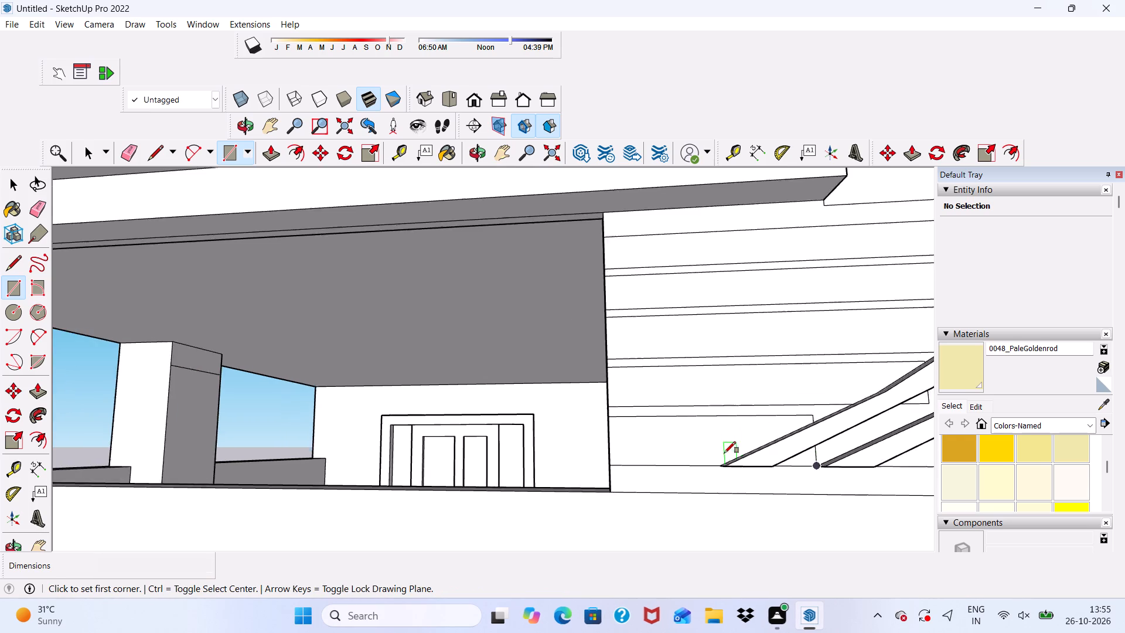
{"action": "scroll", "coordinate": [724, 453], "scroll_direction": "down", "scroll_amount": 6}
{"action": "middle_click_drag", "start_coordinate": [664, 448], "coordinate": [759, 480]}
{"action": "key", "text": "space"}
{"action": "scroll", "coordinate": [565, 418], "scroll_direction": "down", "scroll_amount": 4}
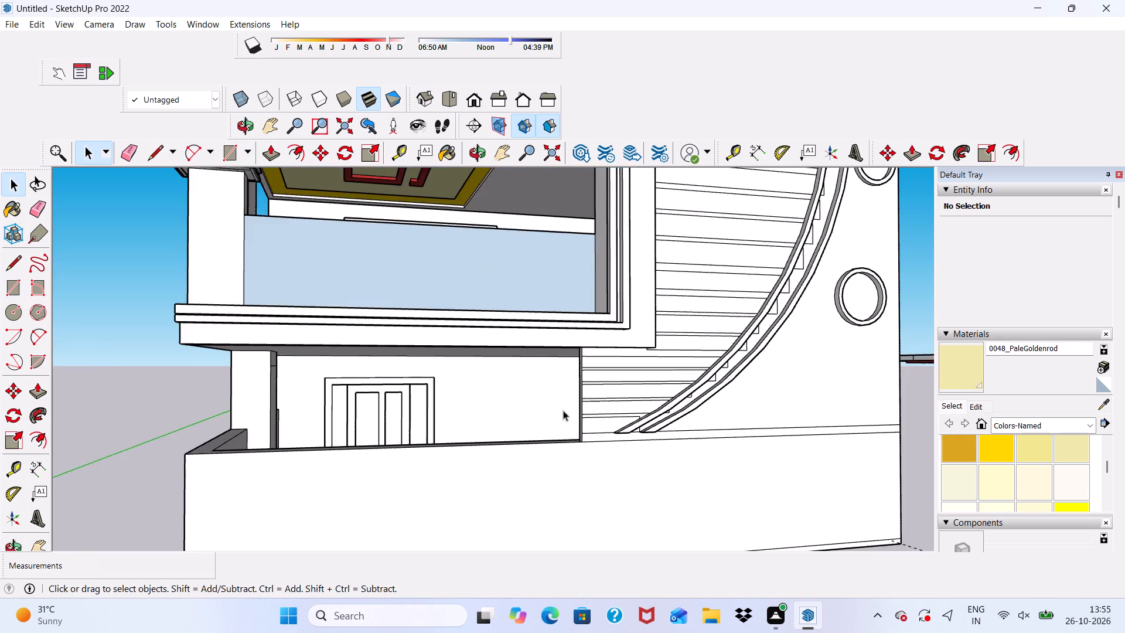
{"action": "scroll", "coordinate": [563, 410], "scroll_direction": "down", "scroll_amount": 4}
{"action": "middle_click_drag", "start_coordinate": [609, 434], "coordinate": [562, 465]}
{"action": "scroll", "coordinate": [646, 414], "scroll_direction": "up", "scroll_amount": 4}
{"action": "scroll", "coordinate": [625, 407], "scroll_direction": "down", "scroll_amount": 1}
{"action": "scroll", "coordinate": [580, 407], "scroll_direction": "up", "scroll_amount": 2}
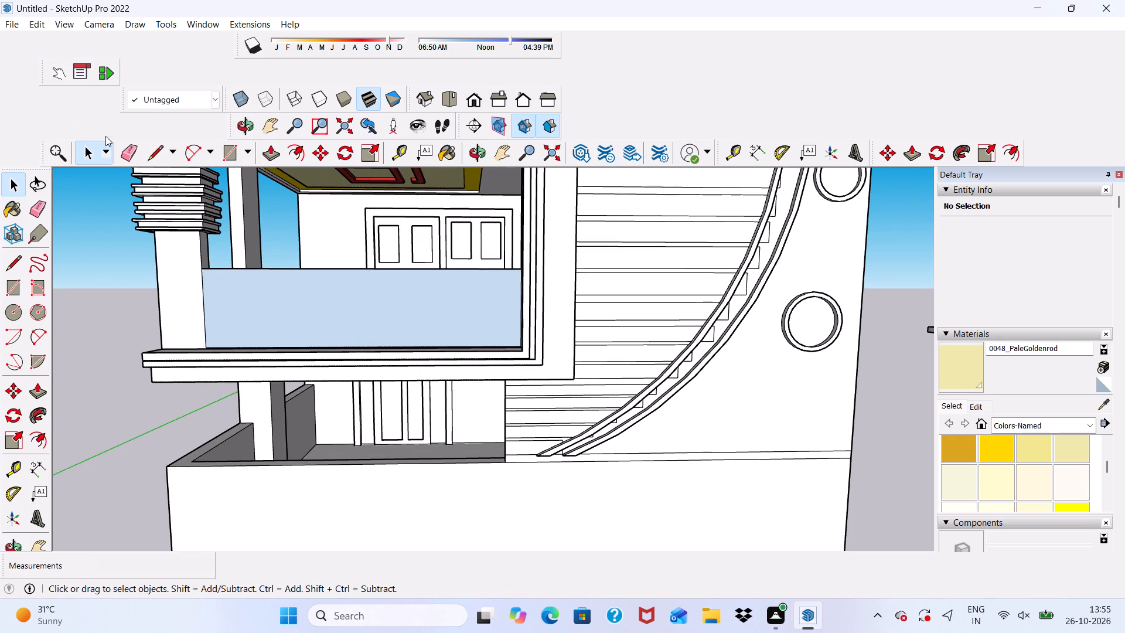
{"action": "left_click", "coordinate": [127, 151]}
{"action": "scroll", "coordinate": [314, 310], "scroll_direction": "down", "scroll_amount": 4}
{"action": "scroll", "coordinate": [420, 397], "scroll_direction": "up", "scroll_amount": 8}
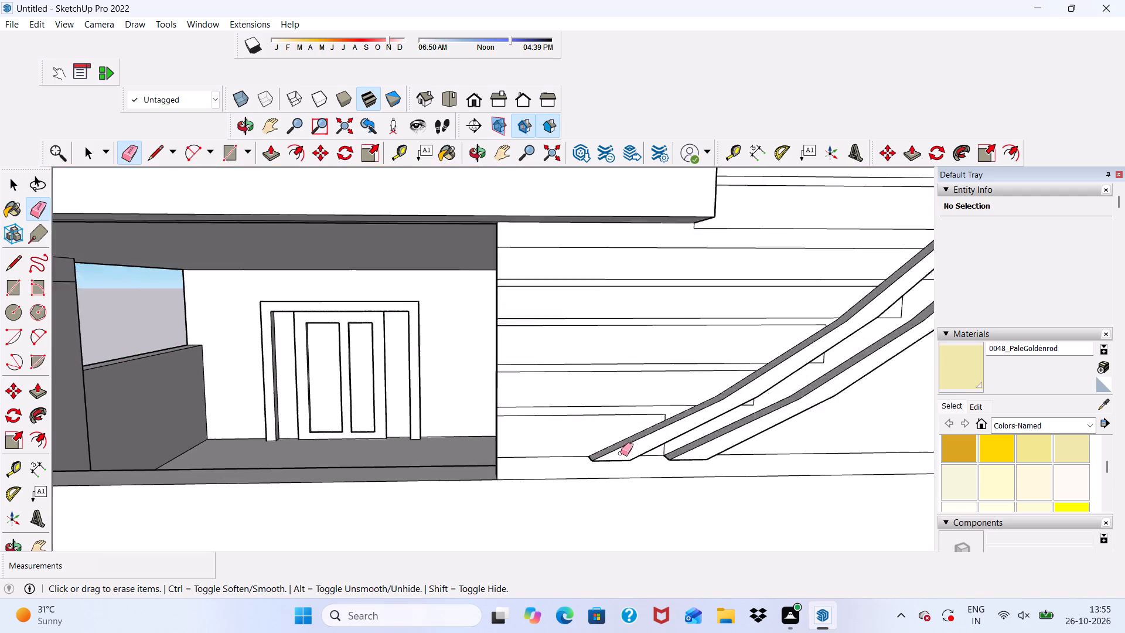
{"action": "scroll", "coordinate": [621, 453], "scroll_direction": "up", "scroll_amount": 2}
{"action": "scroll", "coordinate": [469, 348], "scroll_direction": "down", "scroll_amount": 9}
{"action": "scroll", "coordinate": [421, 367], "scroll_direction": "up", "scroll_amount": 20}
{"action": "scroll", "coordinate": [421, 367], "scroll_direction": "up", "scroll_amount": 3}
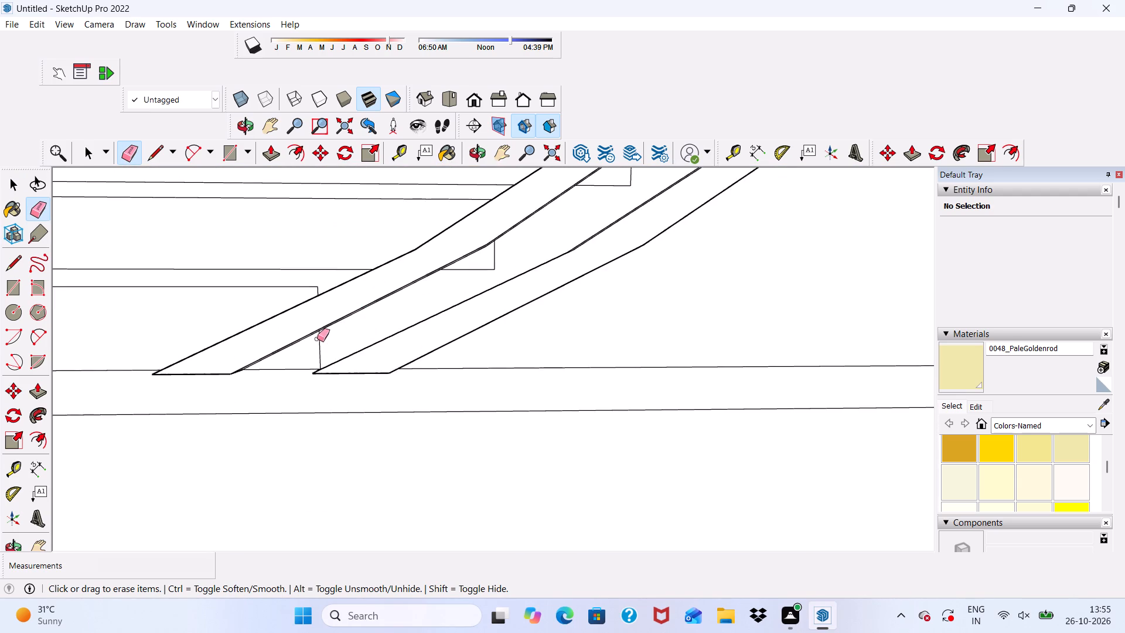
{"action": "scroll", "coordinate": [317, 339], "scroll_direction": "up", "scroll_amount": 3}
{"action": "left_click_drag", "start_coordinate": [315, 349], "coordinate": [325, 348]}
{"action": "left_click_drag", "start_coordinate": [565, 226], "coordinate": [556, 241]}
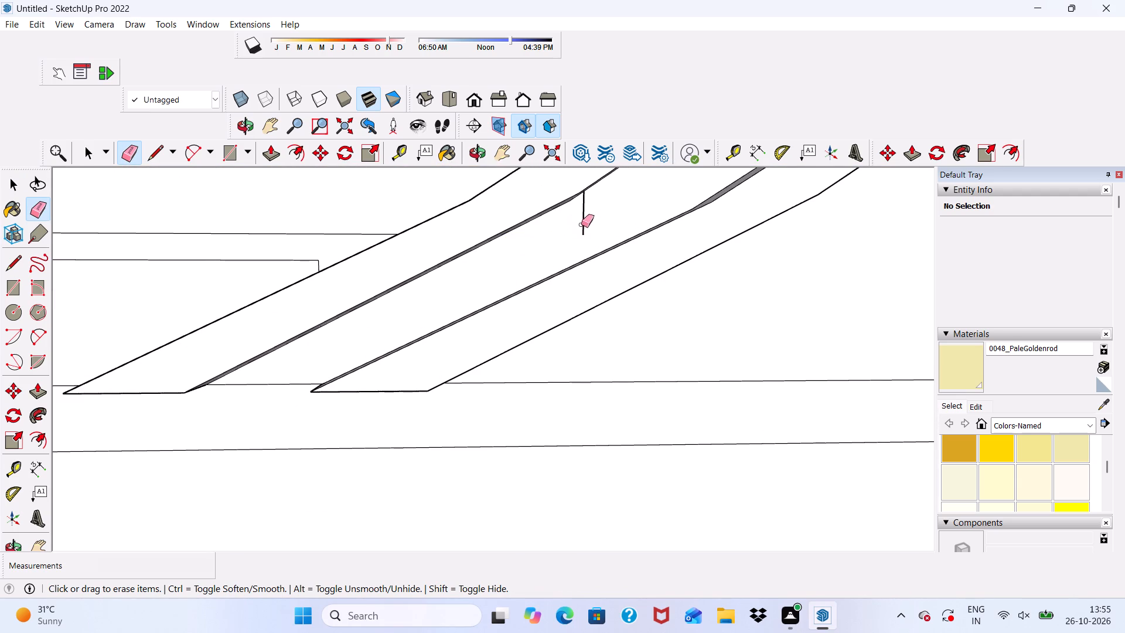
{"action": "left_click_drag", "start_coordinate": [581, 217], "coordinate": [587, 234]}
Erase the short vertical edge at the end of the lowest strip, inside the inner curved border.
{"action": "middle_click_drag", "start_coordinate": [124, 285], "coordinate": [245, 293]}
{"action": "scroll", "coordinate": [0, 314], "scroll_direction": "down", "scroll_amount": 10}
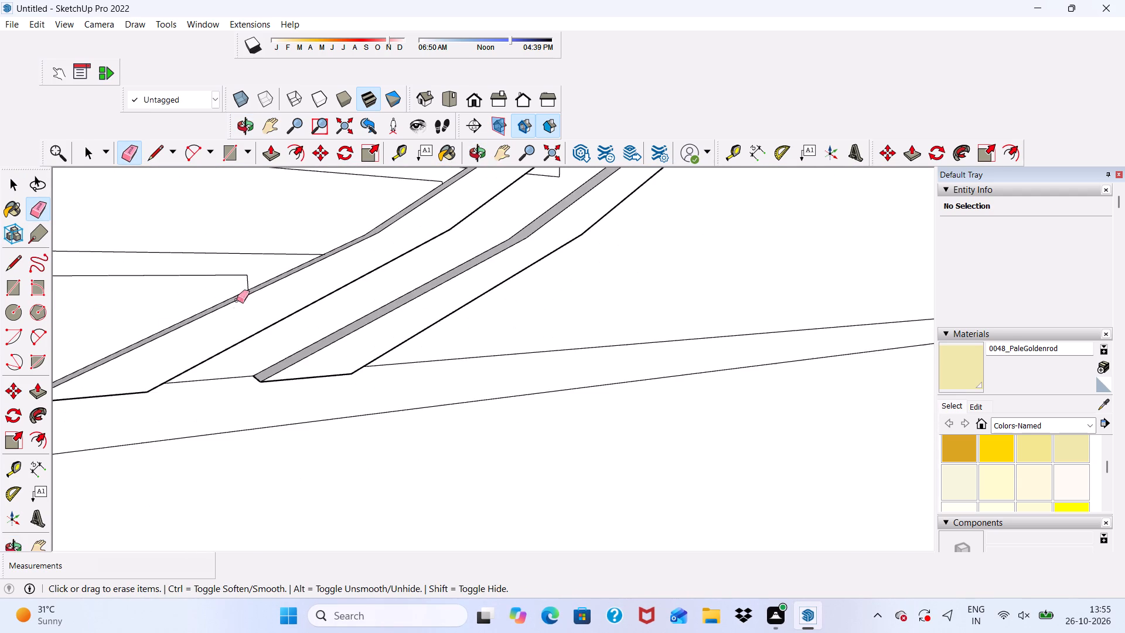
{"action": "scroll", "coordinate": [262, 285], "scroll_direction": "up", "scroll_amount": 12}
{"action": "left_click_drag", "start_coordinate": [243, 283], "coordinate": [262, 288]}
{"action": "key", "text": "space"}
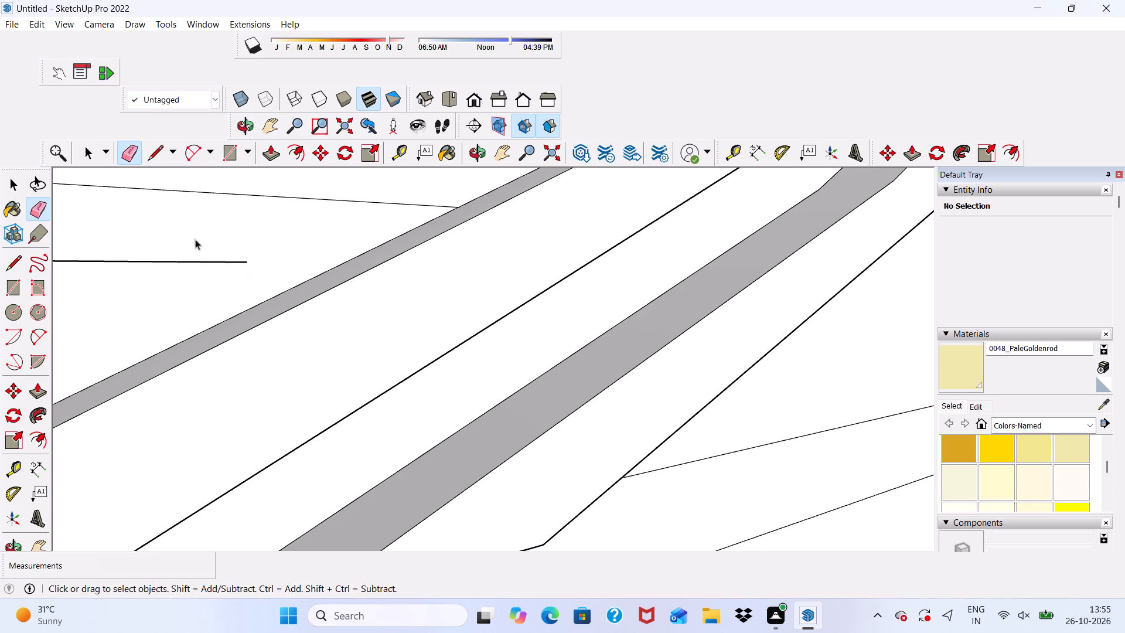
Draw a line about 2 7/16" long extending the lowest strip's top edge to the inner curved border.
{"action": "left_click", "coordinate": [157, 148]}
{"action": "scroll", "coordinate": [230, 234], "scroll_direction": "up", "scroll_amount": 3}
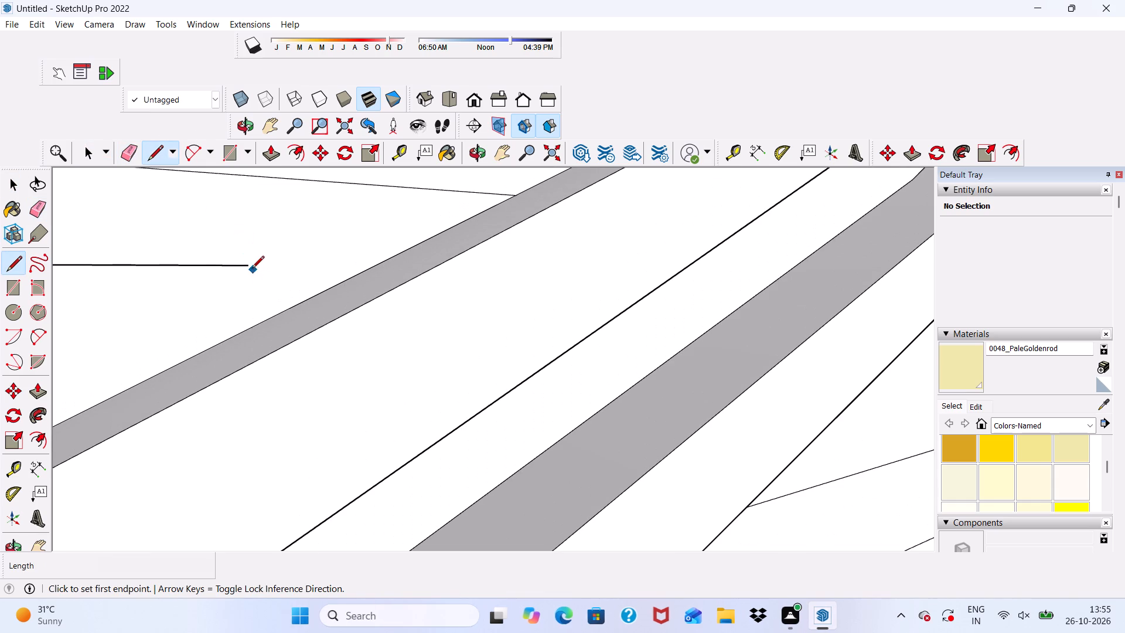
{"action": "left_click", "coordinate": [250, 267]}
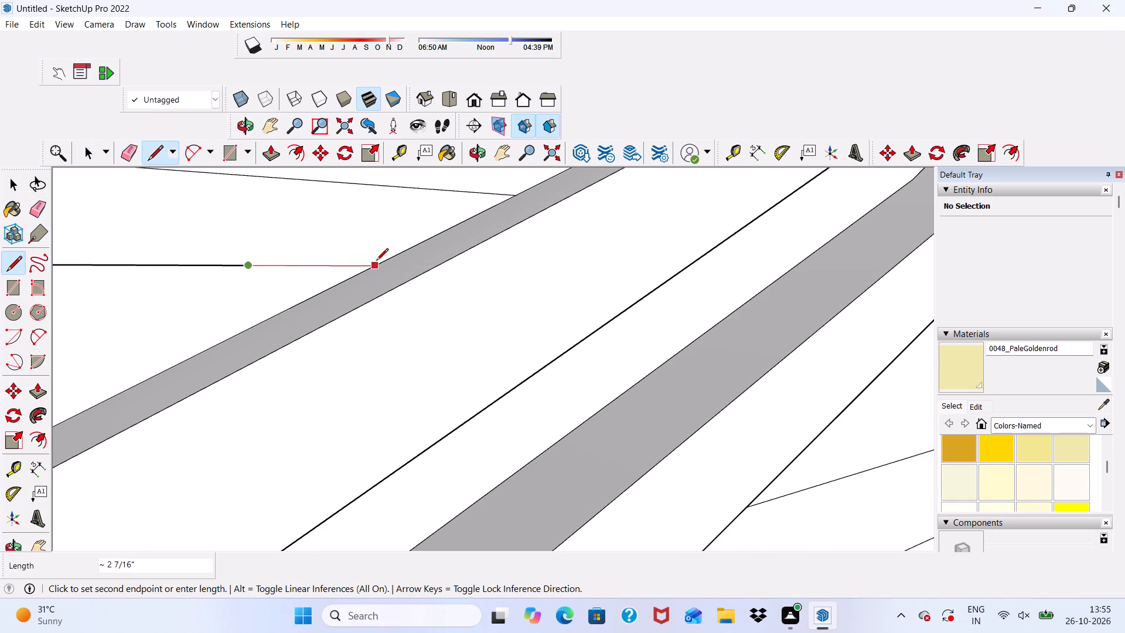
{"action": "left_click", "coordinate": [376, 261]}
{"action": "scroll", "coordinate": [200, 236], "scroll_direction": "down", "scroll_amount": 15}
{"action": "key", "text": "space"}
{"action": "scroll", "coordinate": [141, 467], "scroll_direction": "down", "scroll_amount": 5}
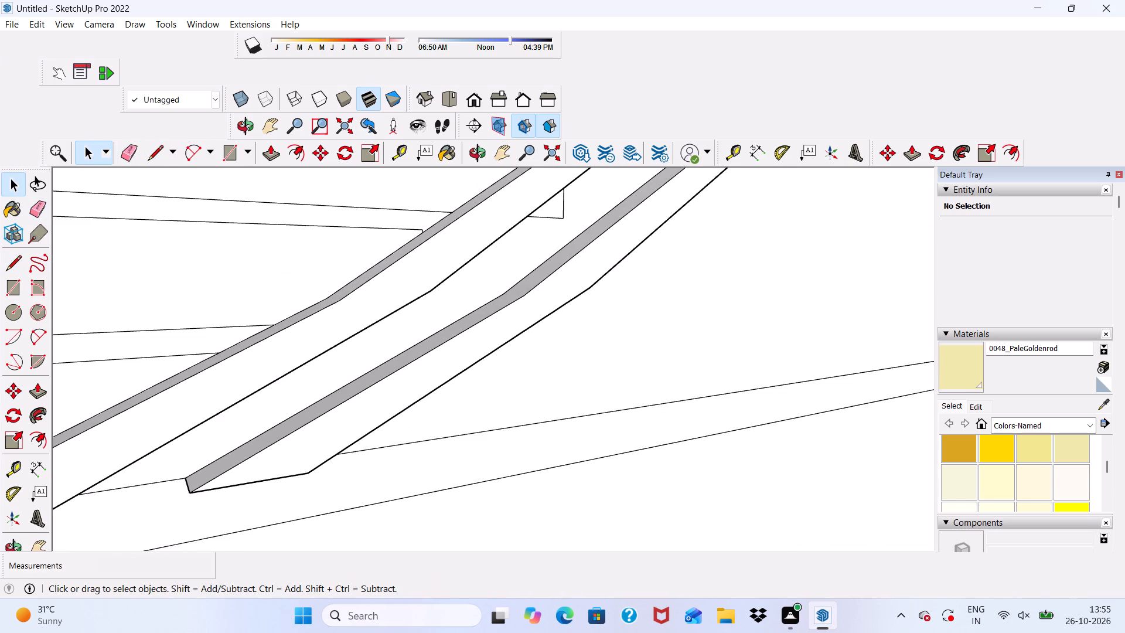
Erase the overhanging end edges of the next untrimmed strip up from the band's foot, between the inner and outer curved borders.
{"action": "scroll", "coordinate": [345, 285], "scroll_direction": "down", "scroll_amount": 10}
{"action": "middle_click_drag", "start_coordinate": [448, 393], "coordinate": [262, 304]}
{"action": "scroll", "coordinate": [459, 387], "scroll_direction": "down", "scroll_amount": 9}
{"action": "scroll", "coordinate": [557, 423], "scroll_direction": "down", "scroll_amount": 4}
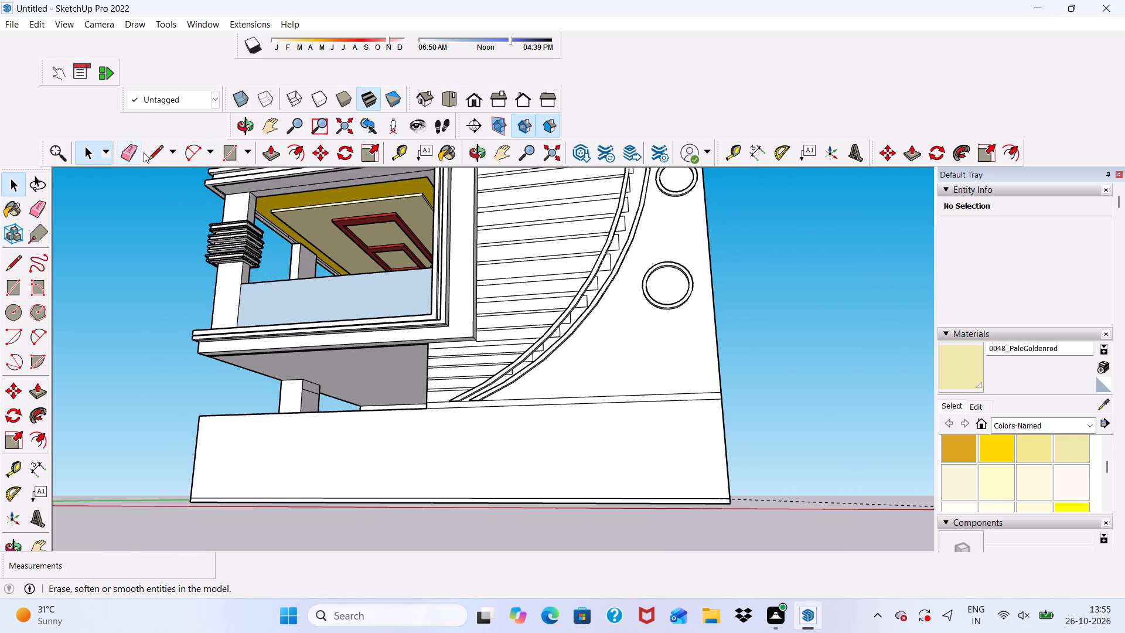
{"action": "left_click", "coordinate": [123, 150]}
{"action": "scroll", "coordinate": [800, 431], "scroll_direction": "up", "scroll_amount": 3}
{"action": "scroll", "coordinate": [272, 271], "scroll_direction": "down", "scroll_amount": 2}
{"action": "scroll", "coordinate": [186, 312], "scroll_direction": "up", "scroll_amount": 5}
{"action": "scroll", "coordinate": [247, 303], "scroll_direction": "up", "scroll_amount": 16}
{"action": "left_click_drag", "start_coordinate": [310, 312], "coordinate": [291, 338]}
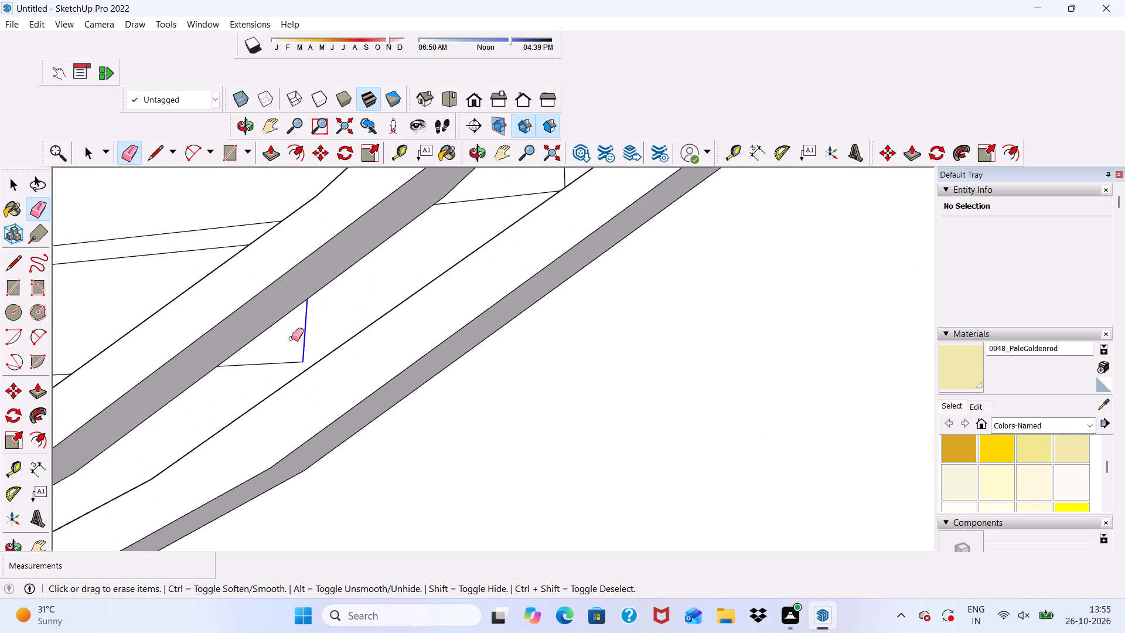
{"action": "left_click_drag", "start_coordinate": [291, 338], "coordinate": [274, 359]}
{"action": "left_click_drag", "start_coordinate": [271, 362], "coordinate": [273, 372]}
Erase the vertical and horizontal end edges of the next strip up that overhang the inner curved border.
{"action": "scroll", "coordinate": [250, 328], "scroll_direction": "down", "scroll_amount": 7}
{"action": "scroll", "coordinate": [461, 249], "scroll_direction": "up", "scroll_amount": 3}
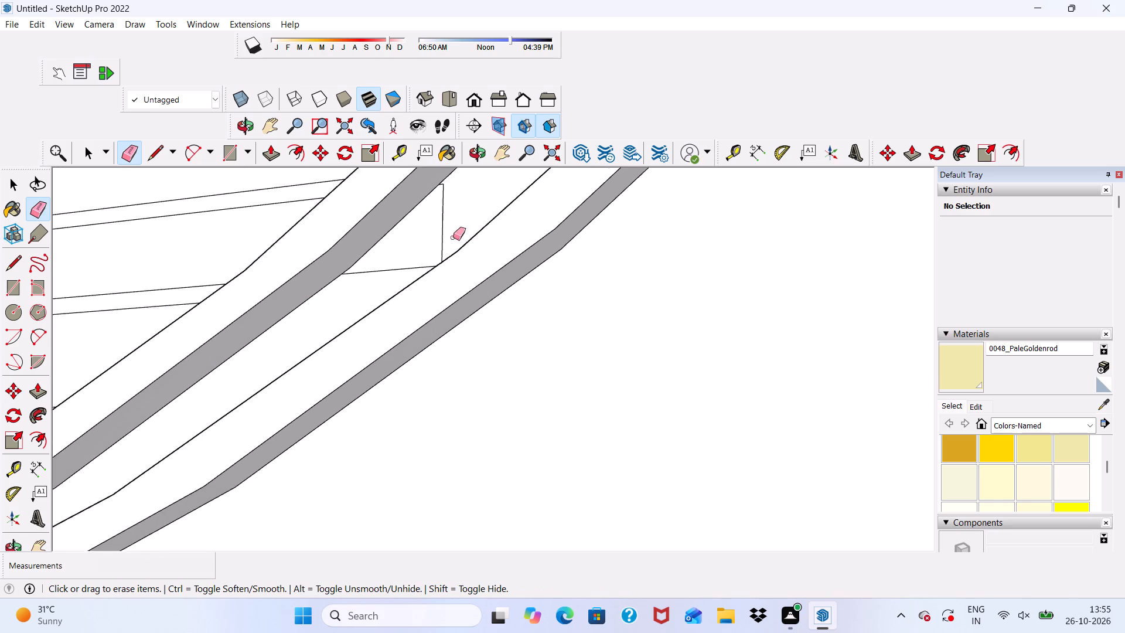
{"action": "scroll", "coordinate": [453, 237], "scroll_direction": "up", "scroll_amount": 7}
{"action": "scroll", "coordinate": [445, 192], "scroll_direction": "down", "scroll_amount": 1}
{"action": "scroll", "coordinate": [439, 181], "scroll_direction": "up", "scroll_amount": 4}
{"action": "scroll", "coordinate": [439, 181], "scroll_direction": "down", "scroll_amount": 1}
{"action": "scroll", "coordinate": [429, 250], "scroll_direction": "down", "scroll_amount": 1}
{"action": "left_click_drag", "start_coordinate": [431, 257], "coordinate": [424, 306]}
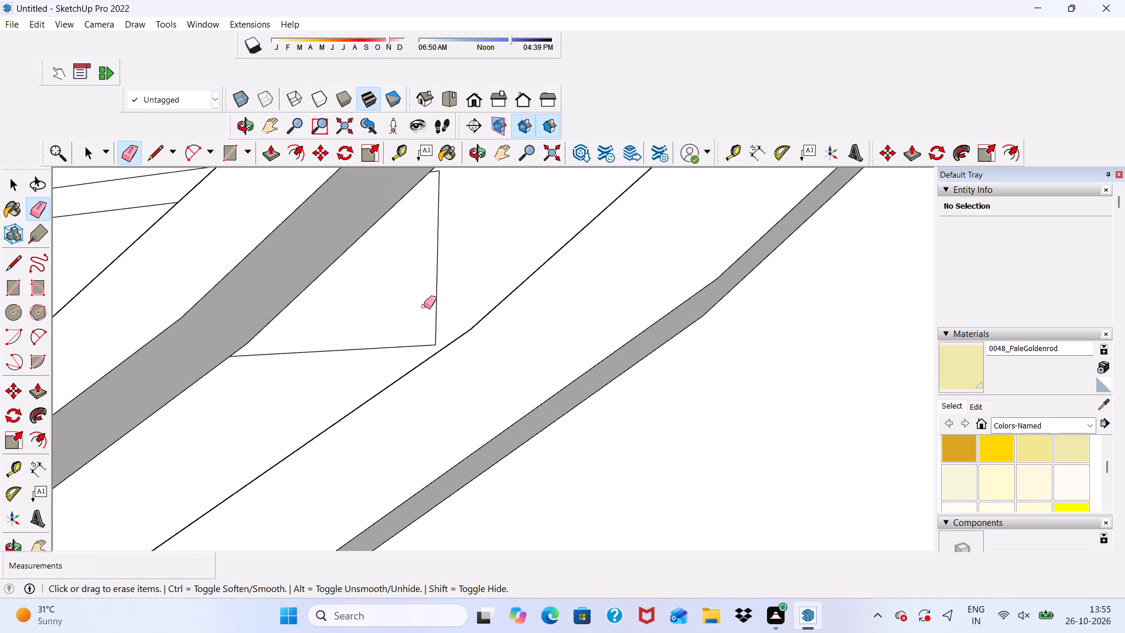
{"action": "left_click_drag", "start_coordinate": [424, 306], "coordinate": [379, 348]}
{"action": "left_click", "coordinate": [377, 349]}
{"action": "left_click_drag", "start_coordinate": [441, 310], "coordinate": [427, 324]}
Erase the leftover edge stub beside the inner curved border and the overhanging end edges of the strip above it.
{"action": "scroll", "coordinate": [414, 311], "scroll_direction": "down", "scroll_amount": 5}
{"action": "scroll", "coordinate": [411, 216], "scroll_direction": "up", "scroll_amount": 3}
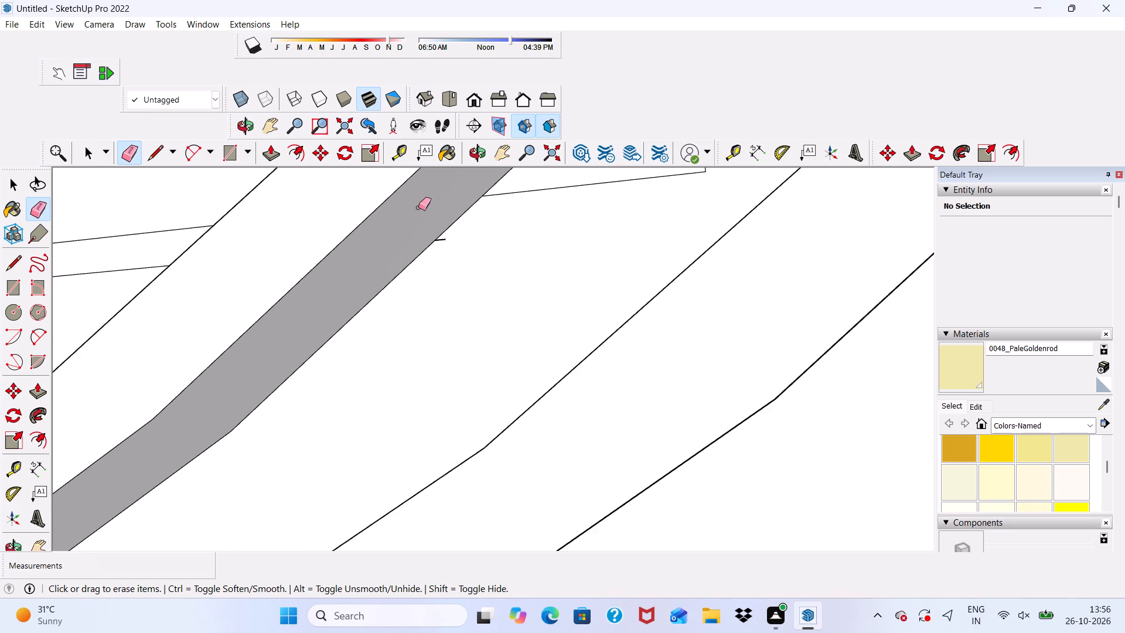
{"action": "scroll", "coordinate": [418, 207], "scroll_direction": "up", "scroll_amount": 17}
{"action": "left_click_drag", "start_coordinate": [421, 263], "coordinate": [426, 297]}
{"action": "scroll", "coordinate": [376, 292], "scroll_direction": "down", "scroll_amount": 13}
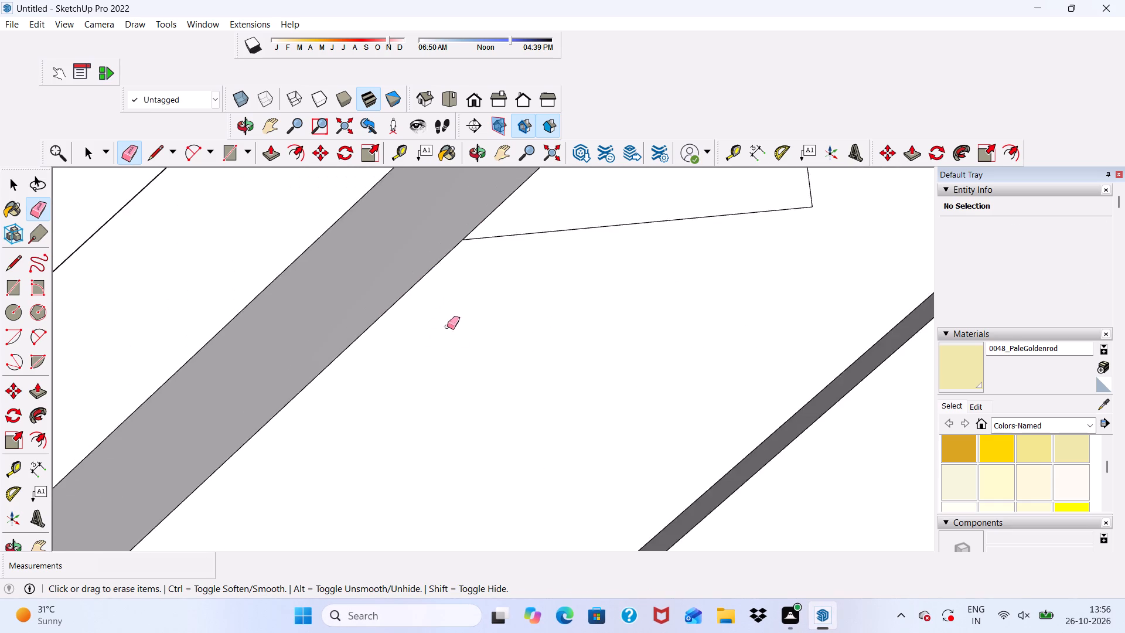
{"action": "scroll", "coordinate": [447, 326], "scroll_direction": "down", "scroll_amount": 4}
{"action": "left_click_drag", "start_coordinate": [615, 247], "coordinate": [619, 270]}
{"action": "left_click_drag", "start_coordinate": [621, 275], "coordinate": [612, 304]}
{"action": "left_click_drag", "start_coordinate": [642, 243], "coordinate": [649, 280]}
{"action": "left_click_drag", "start_coordinate": [618, 280], "coordinate": [608, 313]}
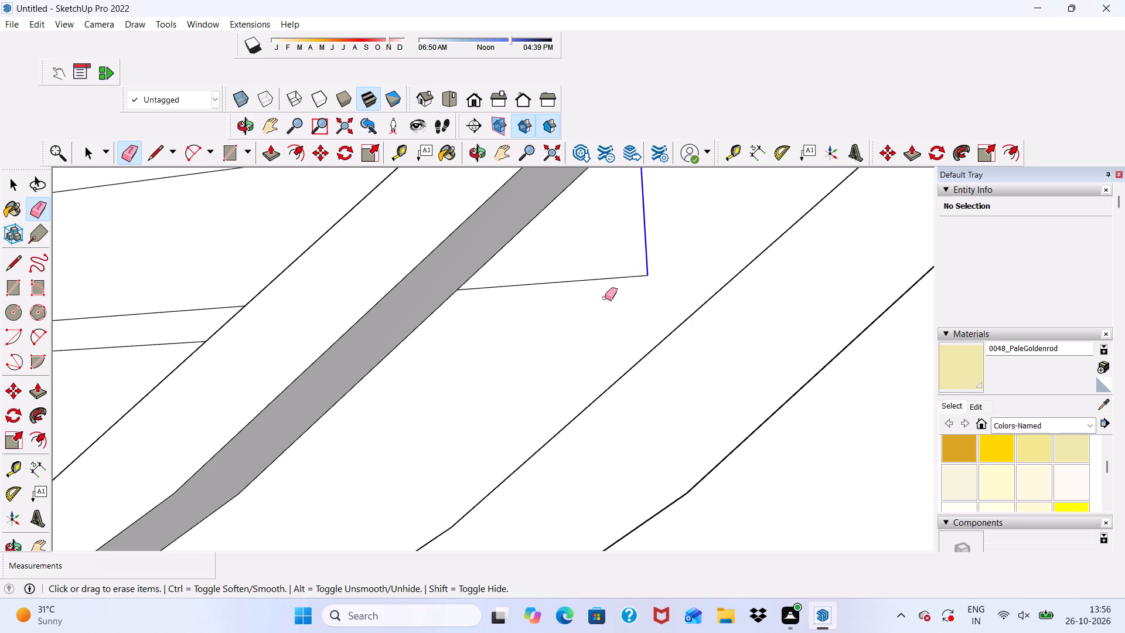
{"action": "left_click_drag", "start_coordinate": [604, 266], "coordinate": [604, 301]}
Erase the overhanging end edges of the next two strips up, between the inner and outer curved borders.
{"action": "scroll", "coordinate": [449, 325], "scroll_direction": "down", "scroll_amount": 16}
{"action": "scroll", "coordinate": [623, 222], "scroll_direction": "up", "scroll_amount": 7}
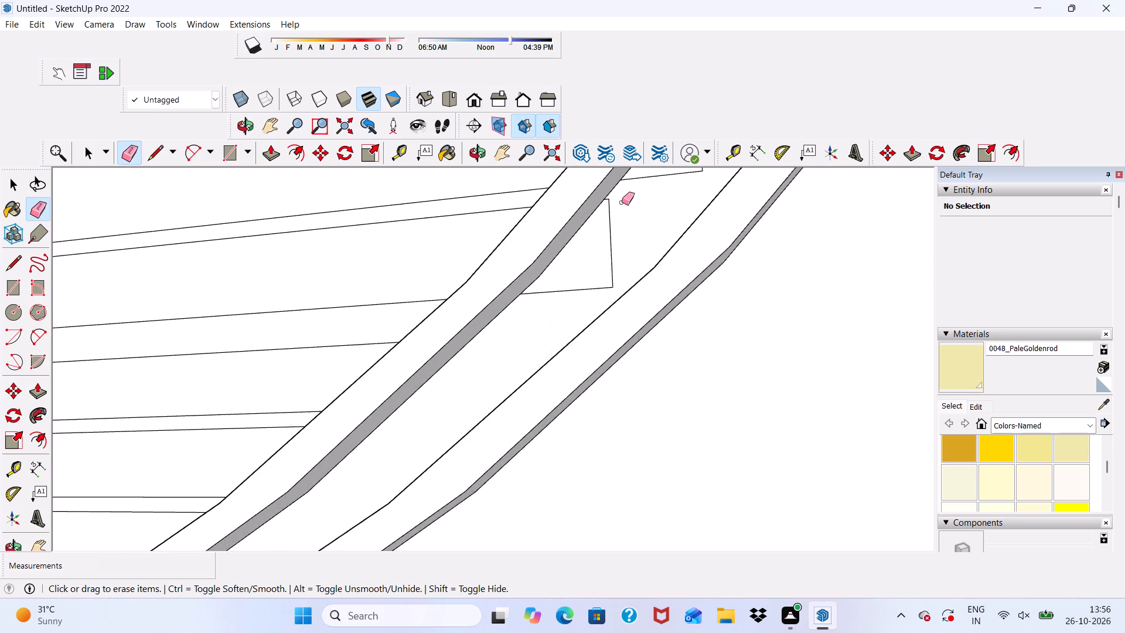
{"action": "scroll", "coordinate": [622, 202], "scroll_direction": "up", "scroll_amount": 16}
{"action": "left_click_drag", "start_coordinate": [577, 205], "coordinate": [579, 243]}
{"action": "left_click_drag", "start_coordinate": [579, 246], "coordinate": [582, 260]}
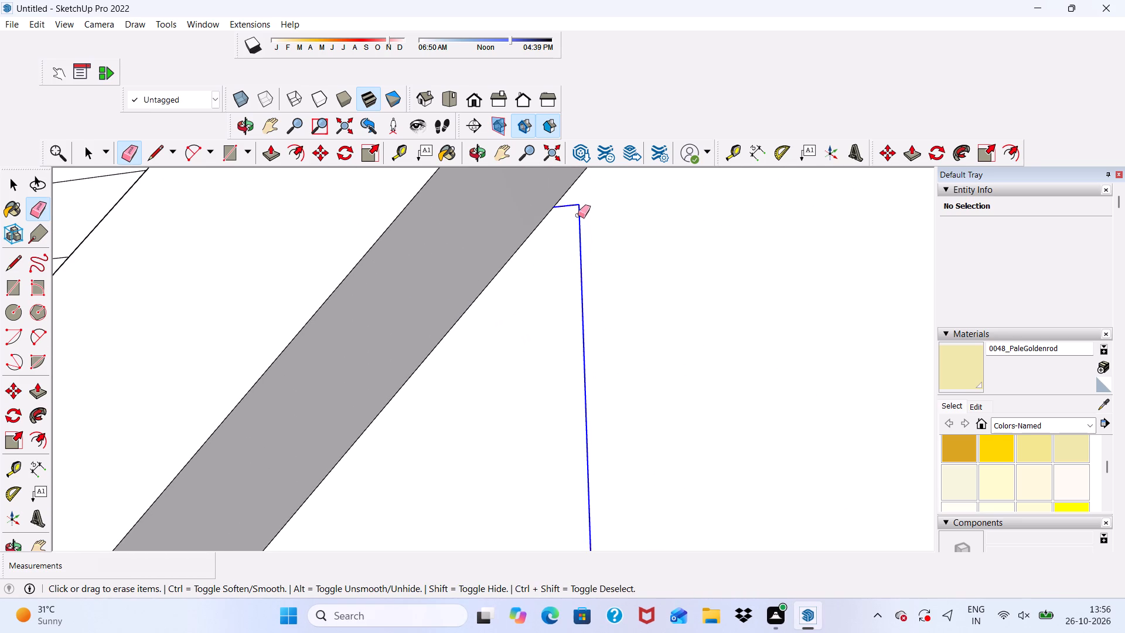
{"action": "scroll", "coordinate": [578, 215], "scroll_direction": "down", "scroll_amount": 11}
{"action": "left_click_drag", "start_coordinate": [562, 457], "coordinate": [557, 478]}
{"action": "scroll", "coordinate": [491, 420], "scroll_direction": "down", "scroll_amount": 6}
{"action": "scroll", "coordinate": [637, 291], "scroll_direction": "up", "scroll_amount": 5}
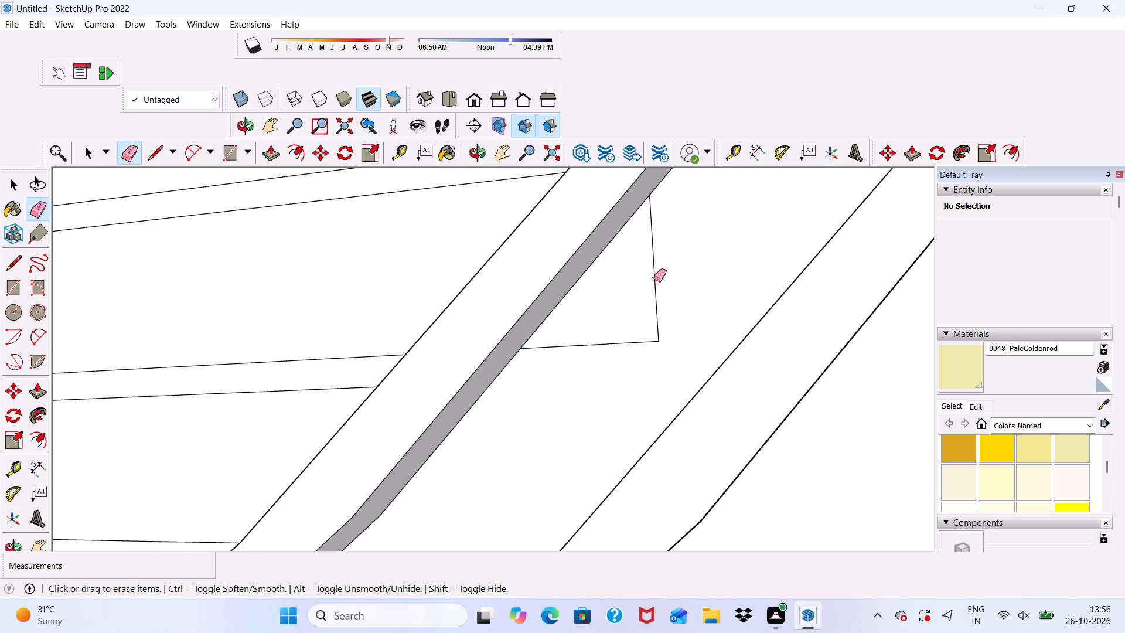
{"action": "left_click_drag", "start_coordinate": [659, 282], "coordinate": [661, 328]}
{"action": "left_click_drag", "start_coordinate": [626, 334], "coordinate": [625, 373]}
{"action": "left_click_drag", "start_coordinate": [671, 307], "coordinate": [652, 344]}
Erase the end edges of the following two strips up where they project past the inner curved border.
{"action": "scroll", "coordinate": [598, 335], "scroll_direction": "down", "scroll_amount": 5}
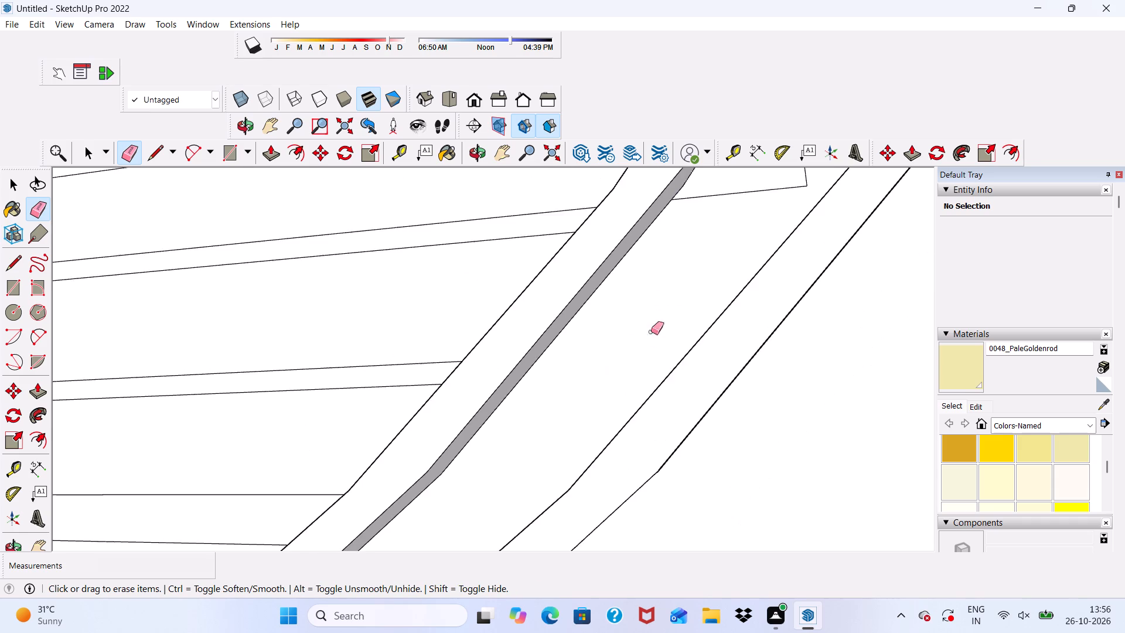
{"action": "scroll", "coordinate": [651, 332], "scroll_direction": "down", "scroll_amount": 11}
{"action": "scroll", "coordinate": [593, 253], "scroll_direction": "up", "scroll_amount": 17}
{"action": "left_click_drag", "start_coordinate": [667, 217], "coordinate": [677, 243]}
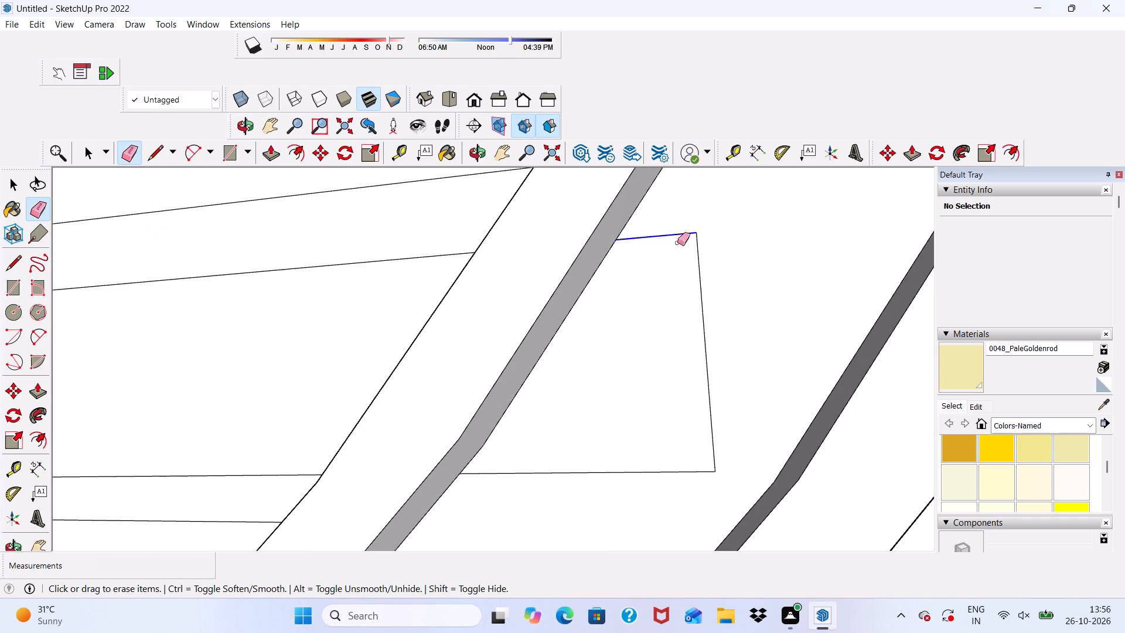
{"action": "left_click_drag", "start_coordinate": [677, 243], "coordinate": [715, 394]}
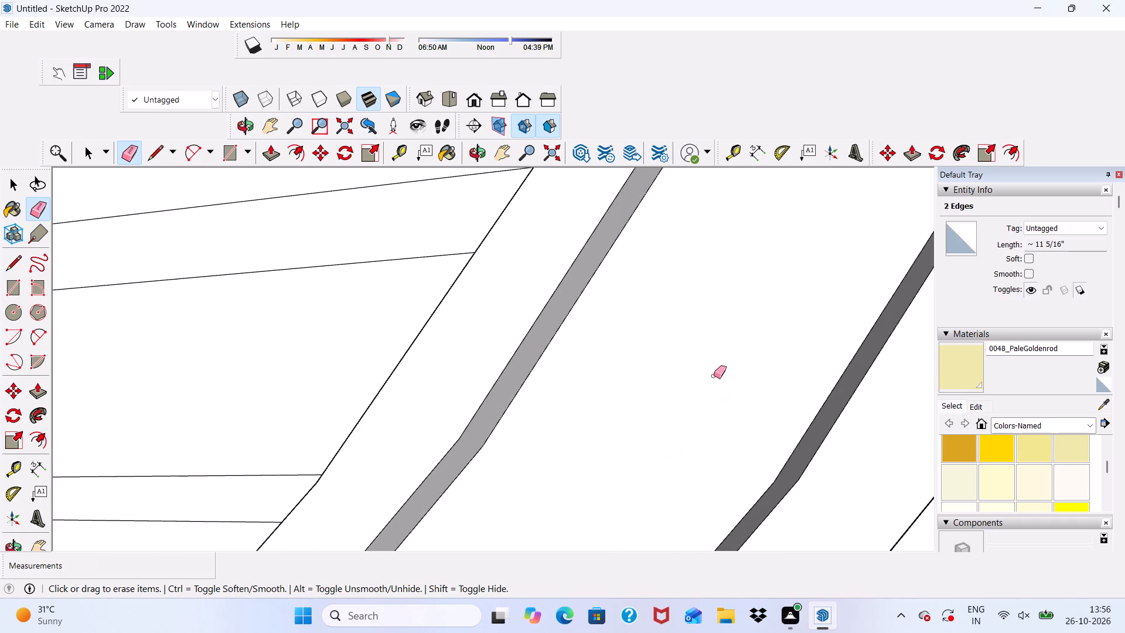
{"action": "scroll", "coordinate": [662, 313], "scroll_direction": "down", "scroll_amount": 9}
{"action": "scroll", "coordinate": [702, 212], "scroll_direction": "up", "scroll_amount": 6}
{"action": "left_click_drag", "start_coordinate": [703, 265], "coordinate": [712, 291]}
{"action": "left_click_drag", "start_coordinate": [763, 226], "coordinate": [794, 240]}
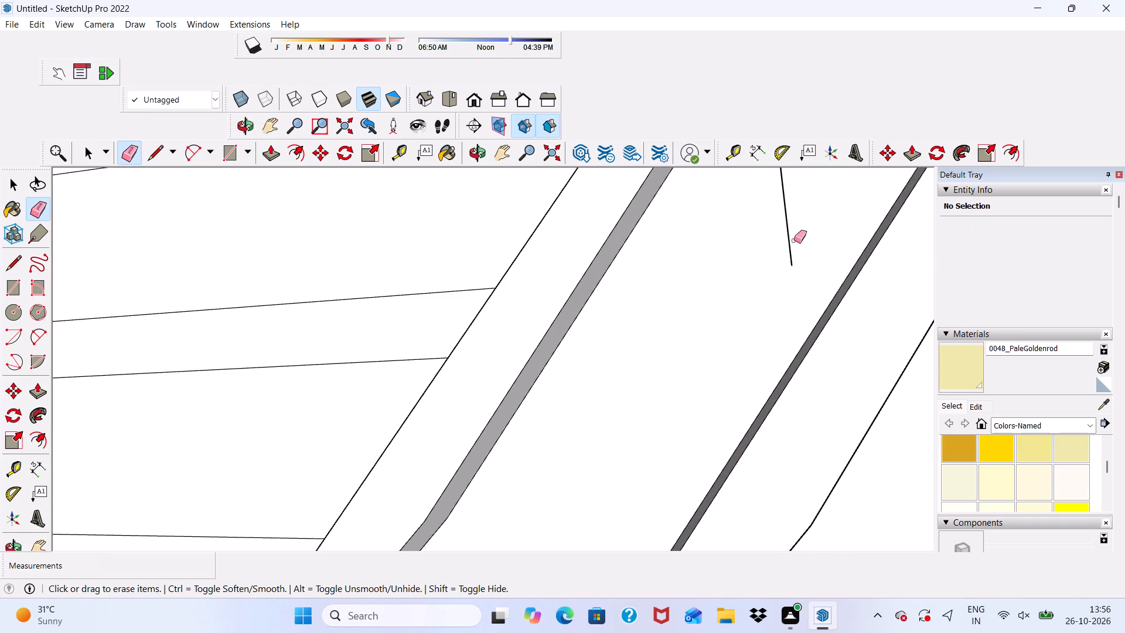
{"action": "left_click_drag", "start_coordinate": [794, 240], "coordinate": [797, 240]}
Erase the overhanging ends of the next two strips up, where the curved band steepens.
{"action": "scroll", "coordinate": [746, 271], "scroll_direction": "down", "scroll_amount": 20}
{"action": "scroll", "coordinate": [717, 203], "scroll_direction": "up", "scroll_amount": 7}
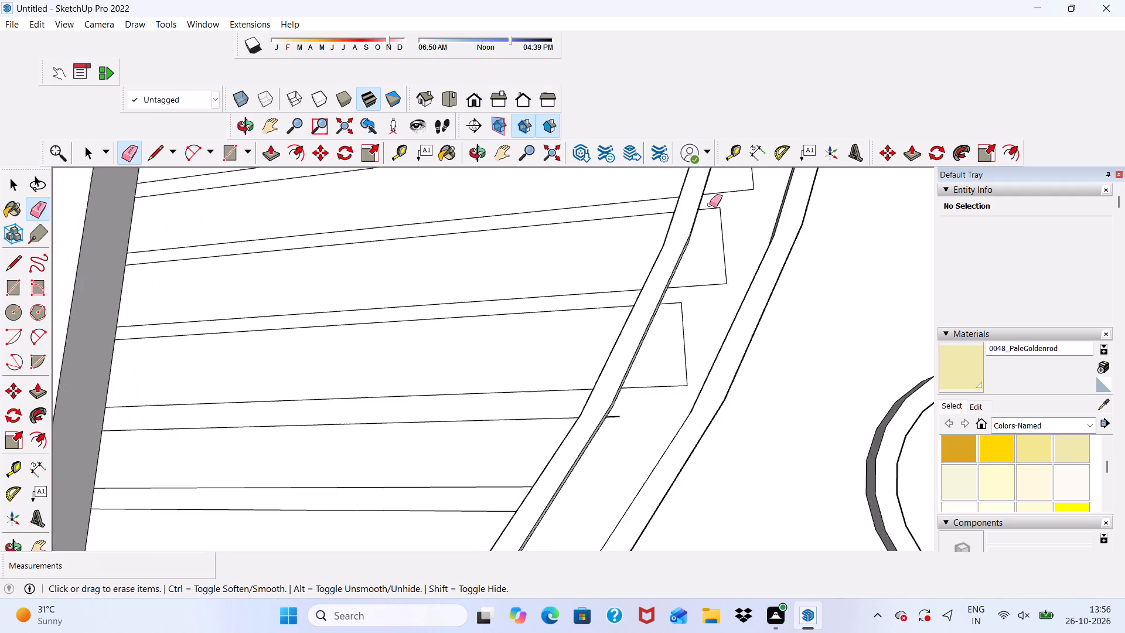
{"action": "scroll", "coordinate": [710, 205], "scroll_direction": "up", "scroll_amount": 6}
{"action": "left_click_drag", "start_coordinate": [710, 207], "coordinate": [693, 360]}
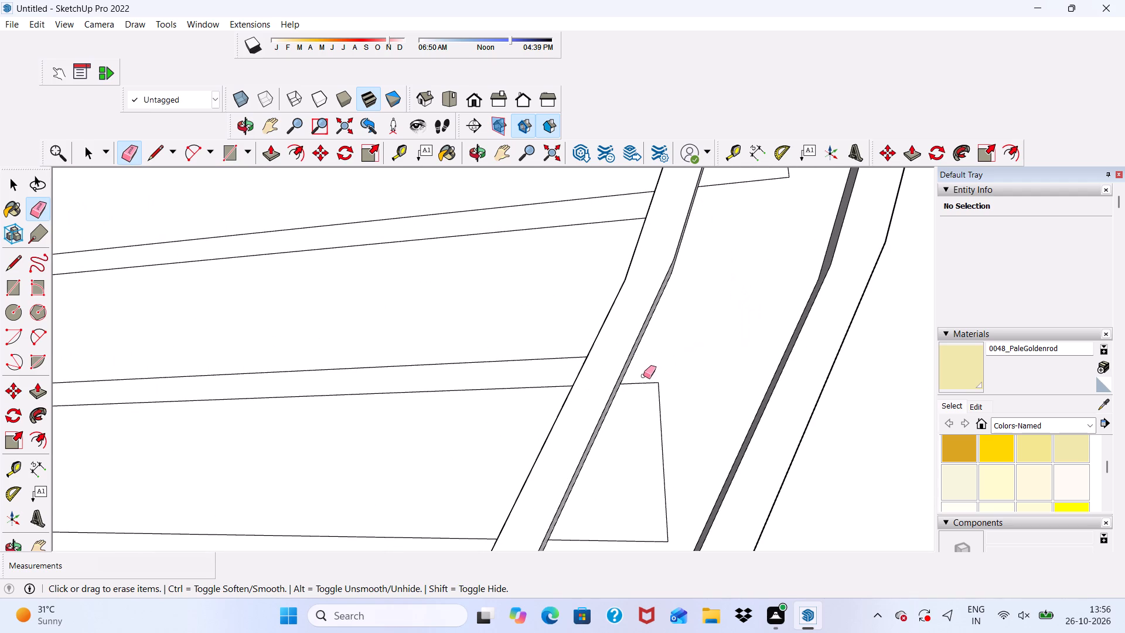
{"action": "left_click_drag", "start_coordinate": [643, 376], "coordinate": [660, 455]}
Erase the remaining end edges there, including the short horizontal stub at the bend of the inner curved border.
{"action": "scroll", "coordinate": [705, 324], "scroll_direction": "down", "scroll_amount": 6}
{"action": "scroll", "coordinate": [642, 444], "scroll_direction": "up", "scroll_amount": 5}
{"action": "left_click_drag", "start_coordinate": [642, 444], "coordinate": [614, 494]}
{"action": "left_click_drag", "start_coordinate": [609, 494], "coordinate": [595, 497]}
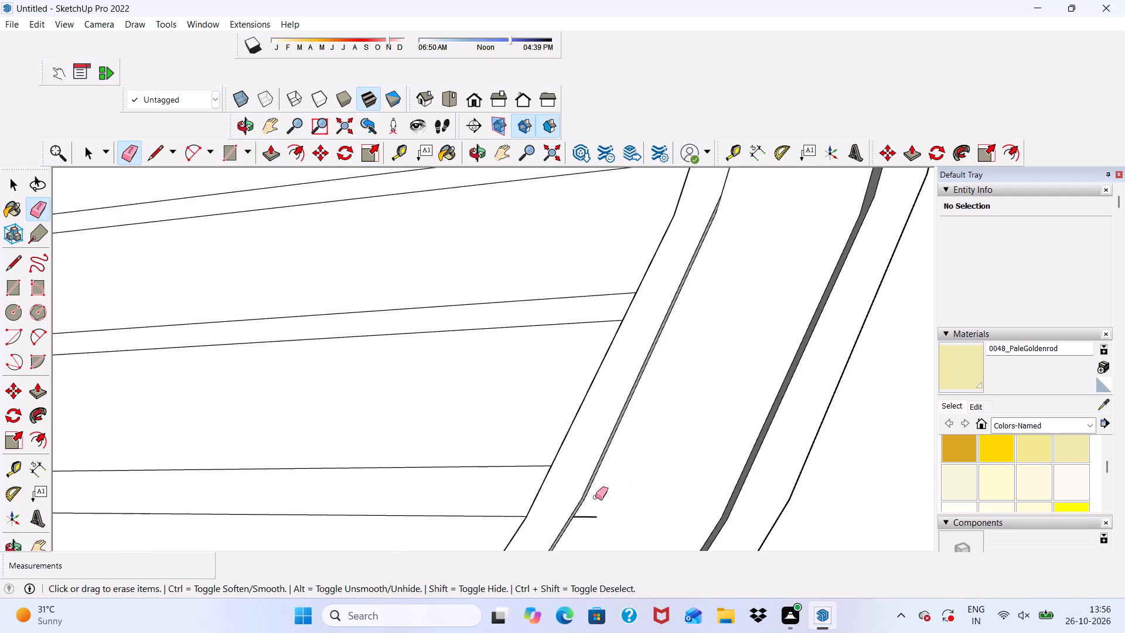
{"action": "left_click_drag", "start_coordinate": [595, 497], "coordinate": [593, 498]}
{"action": "left_click_drag", "start_coordinate": [590, 499], "coordinate": [584, 502]}
{"action": "left_click", "coordinate": [581, 509]}
{"action": "key", "text": "ctrl+z"}
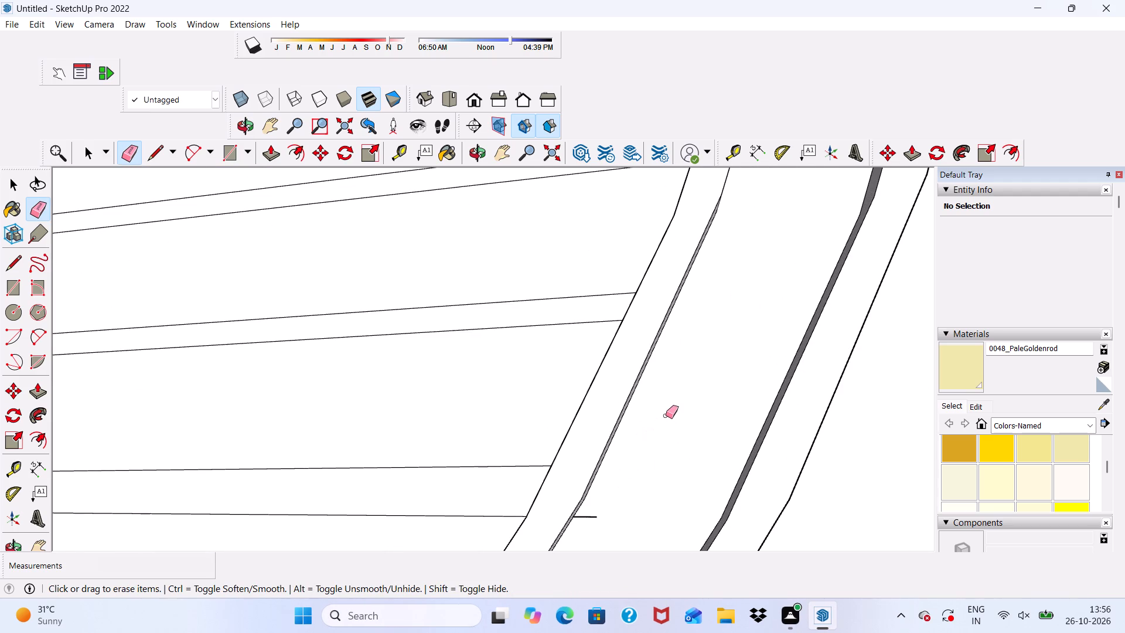
{"action": "scroll", "coordinate": [576, 536], "scroll_direction": "up", "scroll_amount": 4}
{"action": "left_click_drag", "start_coordinate": [588, 513], "coordinate": [599, 504]}
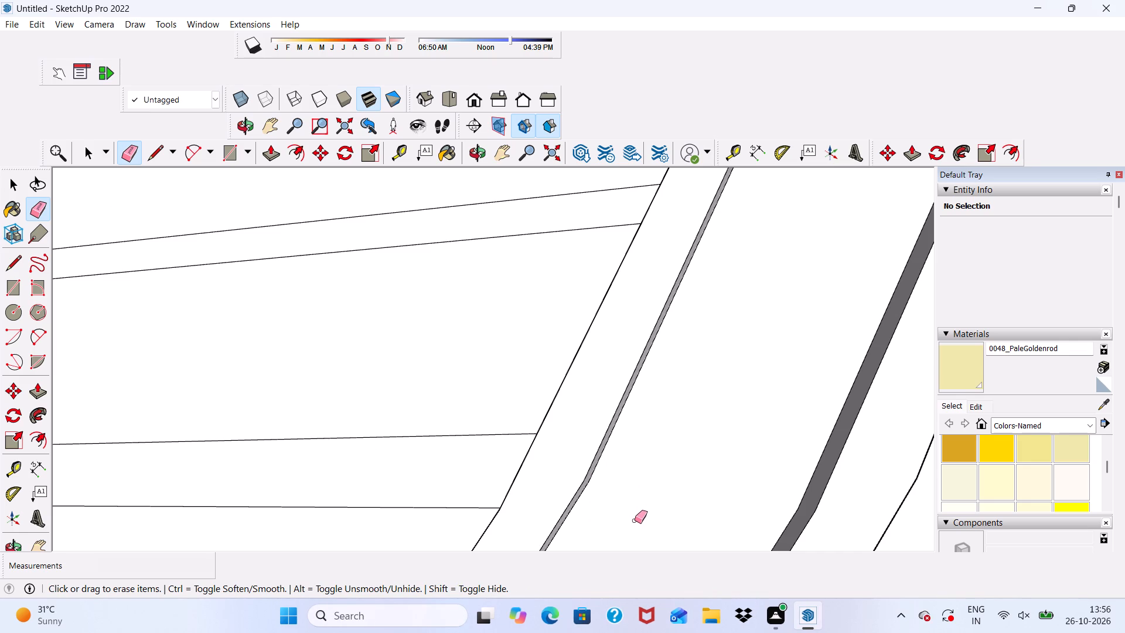
Erase the overhanging end edges of the two highest untrimmed strips along the upper part of the curved band.
{"action": "scroll", "coordinate": [633, 523], "scroll_direction": "down", "scroll_amount": 4}
{"action": "scroll", "coordinate": [557, 512], "scroll_direction": "down", "scroll_amount": 2}
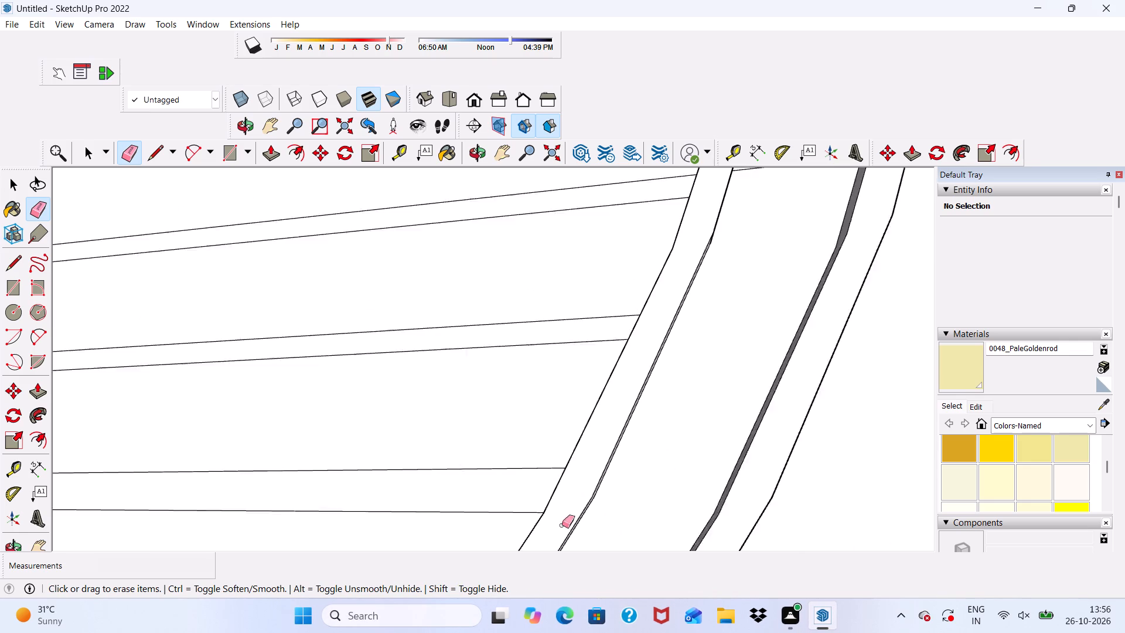
{"action": "scroll", "coordinate": [562, 525], "scroll_direction": "down", "scroll_amount": 8}
{"action": "scroll", "coordinate": [802, 284], "scroll_direction": "down", "scroll_amount": 5}
{"action": "scroll", "coordinate": [662, 248], "scroll_direction": "down", "scroll_amount": 7}
{"action": "scroll", "coordinate": [700, 189], "scroll_direction": "up", "scroll_amount": 5}
{"action": "scroll", "coordinate": [700, 205], "scroll_direction": "down", "scroll_amount": 11}
{"action": "scroll", "coordinate": [706, 197], "scroll_direction": "up", "scroll_amount": 20}
{"action": "left_click_drag", "start_coordinate": [708, 208], "coordinate": [715, 261]}
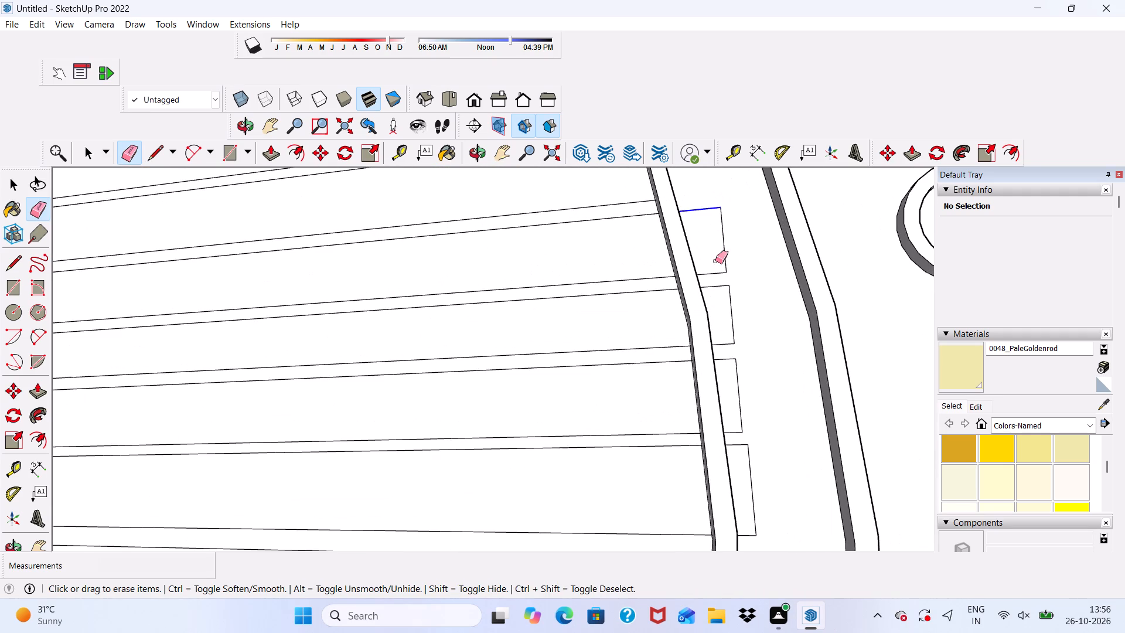
{"action": "left_click_drag", "start_coordinate": [715, 261], "coordinate": [722, 306]}
{"action": "left_click_drag", "start_coordinate": [721, 211], "coordinate": [732, 345]}
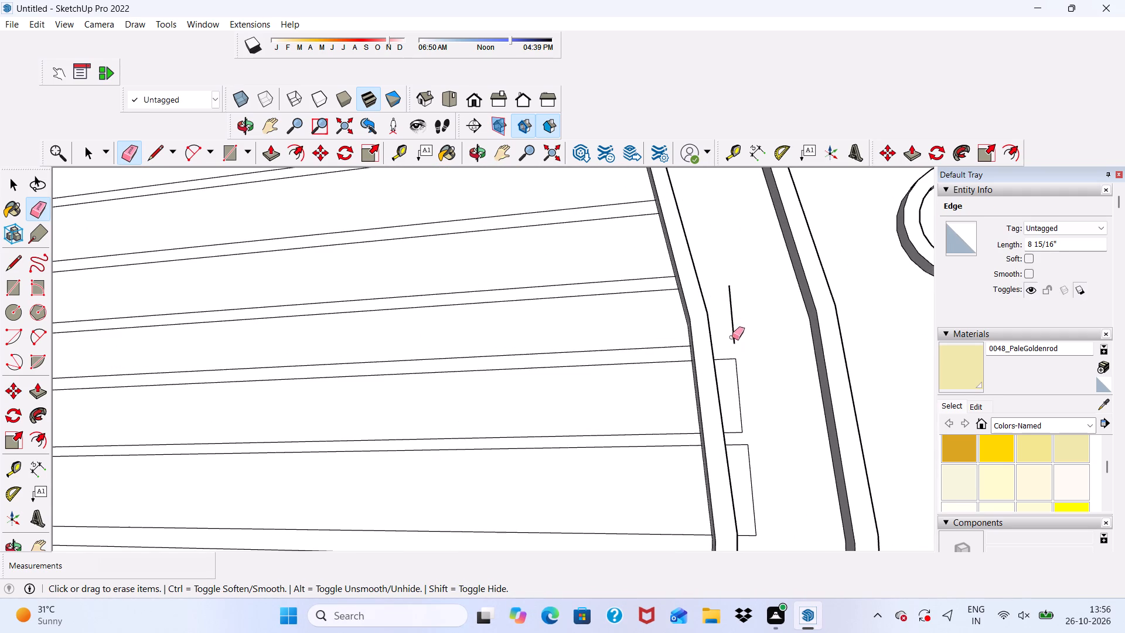
{"action": "left_click_drag", "start_coordinate": [731, 318], "coordinate": [734, 332]}
Working down the upper part of the band, erase the overhanging end edges of the next two strips.
{"action": "scroll", "coordinate": [837, 483], "scroll_direction": "up", "scroll_amount": 2}
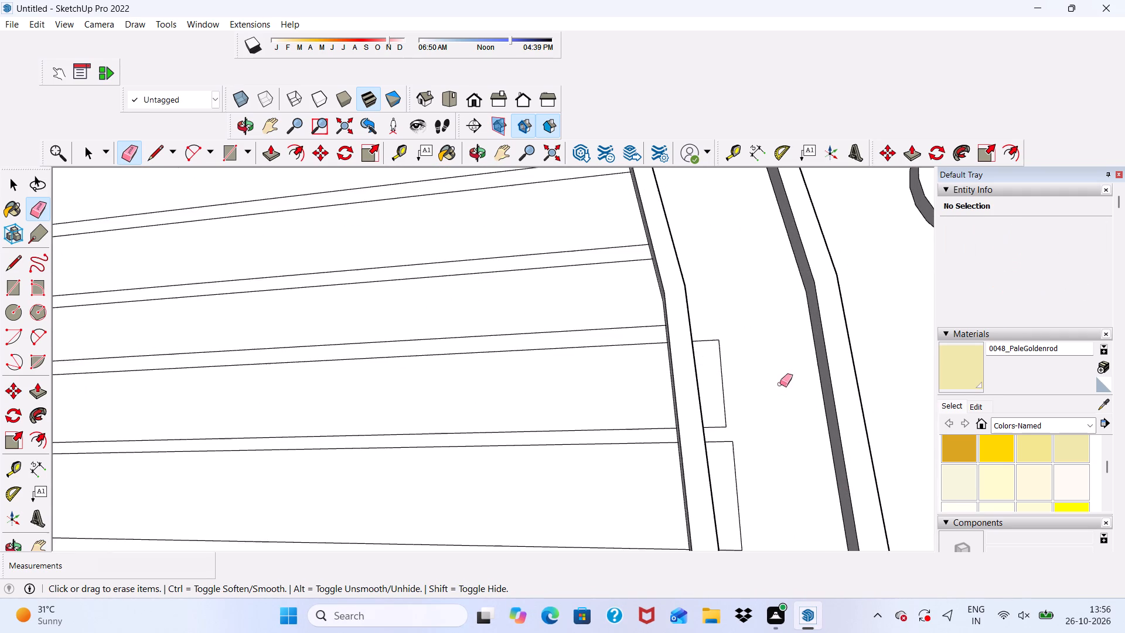
{"action": "scroll", "coordinate": [763, 369], "scroll_direction": "down", "scroll_amount": 1}
{"action": "scroll", "coordinate": [759, 369], "scroll_direction": "up", "scroll_amount": 3}
{"action": "scroll", "coordinate": [677, 346], "scroll_direction": "up", "scroll_amount": 4}
{"action": "left_click_drag", "start_coordinate": [702, 329], "coordinate": [733, 498]}
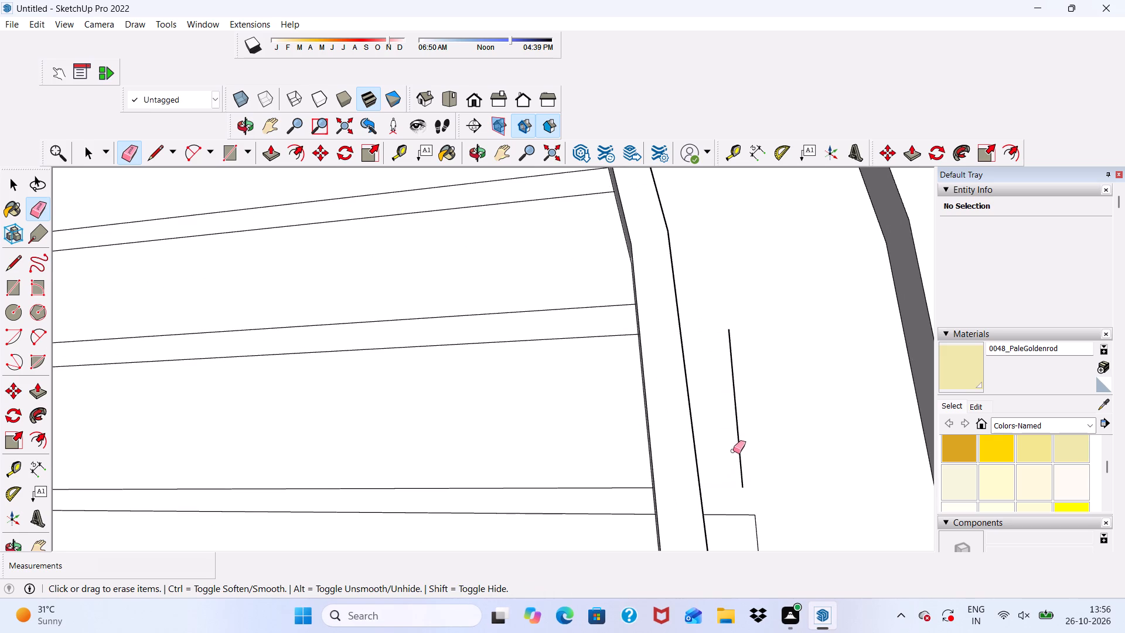
{"action": "left_click_drag", "start_coordinate": [734, 400], "coordinate": [739, 428]}
{"action": "scroll", "coordinate": [709, 379], "scroll_direction": "down", "scroll_amount": 15}
{"action": "scroll", "coordinate": [793, 461], "scroll_direction": "up", "scroll_amount": 4}
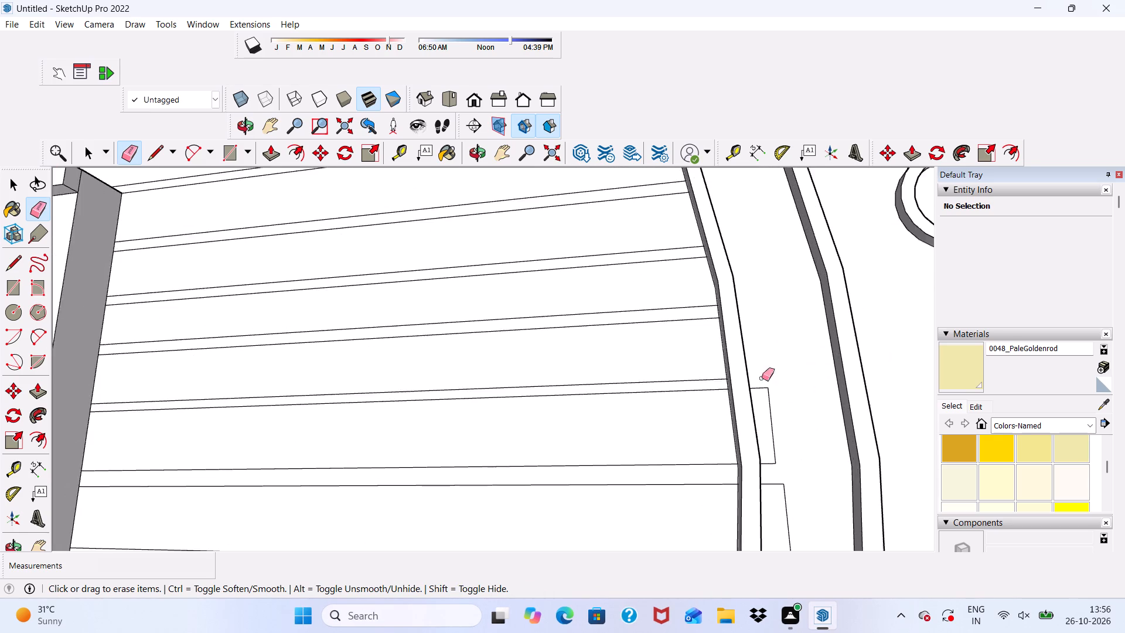
{"action": "scroll", "coordinate": [762, 378], "scroll_direction": "up", "scroll_amount": 4}
{"action": "scroll", "coordinate": [763, 364], "scroll_direction": "down", "scroll_amount": 1}
{"action": "scroll", "coordinate": [793, 375], "scroll_direction": "up", "scroll_amount": 8}
{"action": "left_click_drag", "start_coordinate": [762, 396], "coordinate": [782, 457]}
{"action": "scroll", "coordinate": [779, 320], "scroll_direction": "down", "scroll_amount": 4}
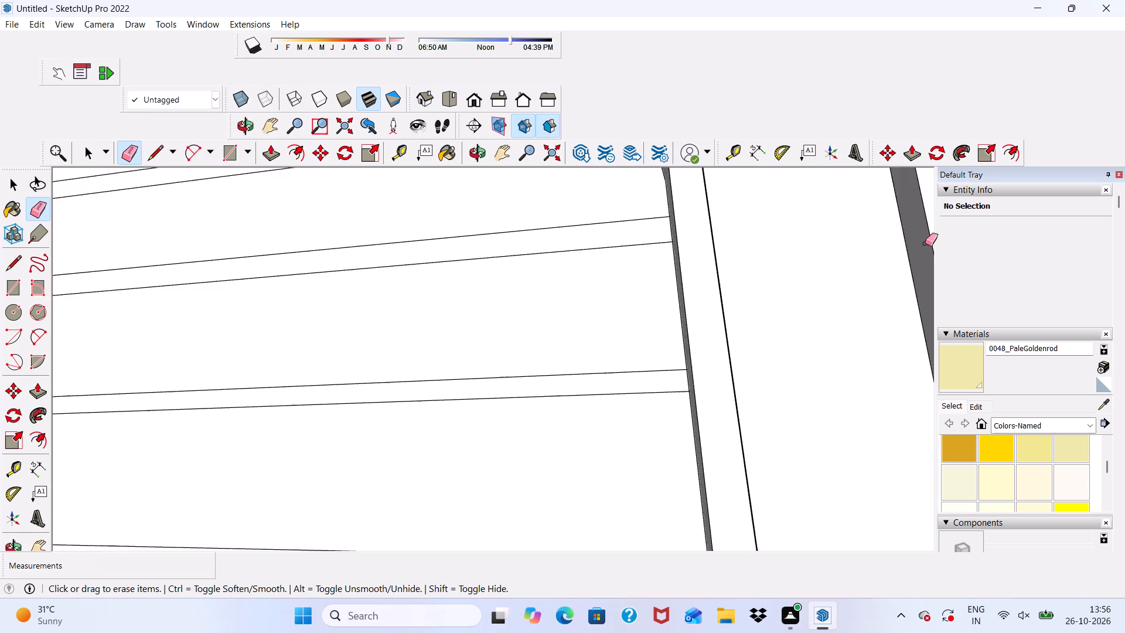
Erase the leftover horizontal stub and the overhanging end edges of the next strips down, beside the inner curved border.
{"action": "scroll", "coordinate": [925, 243], "scroll_direction": "down", "scroll_amount": 5}
{"action": "scroll", "coordinate": [784, 465], "scroll_direction": "up", "scroll_amount": 7}
{"action": "left_click_drag", "start_coordinate": [790, 434], "coordinate": [817, 508]}
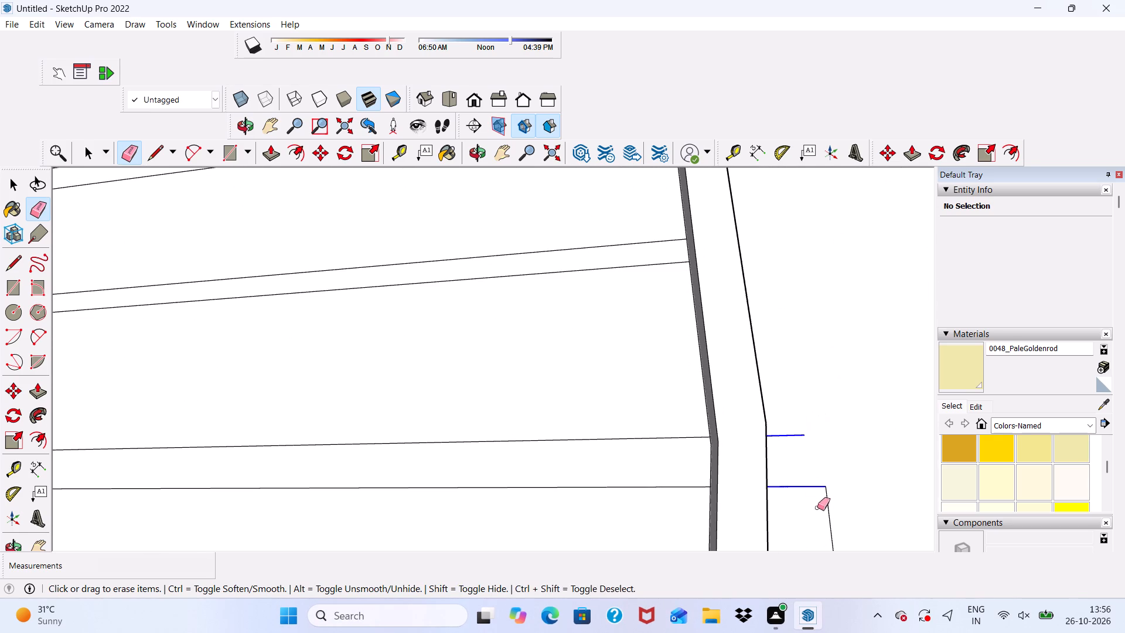
{"action": "left_click_drag", "start_coordinate": [817, 508], "coordinate": [864, 511]}
{"action": "scroll", "coordinate": [827, 373], "scroll_direction": "down", "scroll_amount": 10}
{"action": "scroll", "coordinate": [820, 518], "scroll_direction": "up", "scroll_amount": 2}
{"action": "left_click_drag", "start_coordinate": [840, 496], "coordinate": [837, 540]}
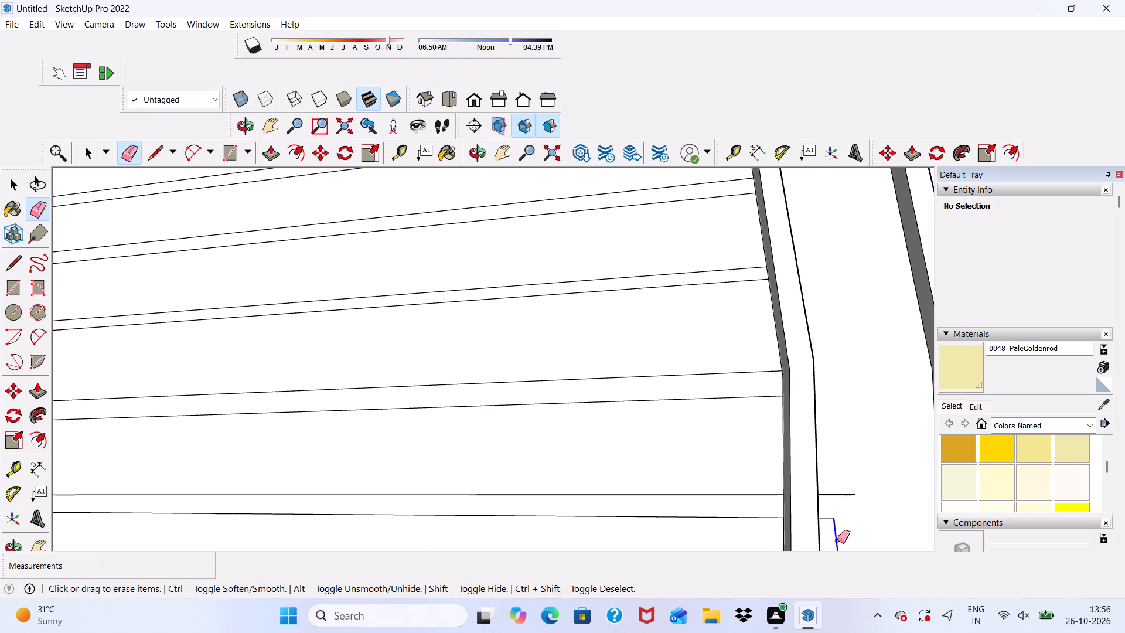
{"action": "left_click_drag", "start_coordinate": [837, 540], "coordinate": [837, 541]}
{"action": "left_click_drag", "start_coordinate": [830, 518], "coordinate": [827, 527]}
{"action": "left_click_drag", "start_coordinate": [843, 494], "coordinate": [848, 499]}
Erase the overhanging end edges of the next strip down, just below the band's widest bend.
{"action": "scroll", "coordinate": [817, 409], "scroll_direction": "down", "scroll_amount": 2}
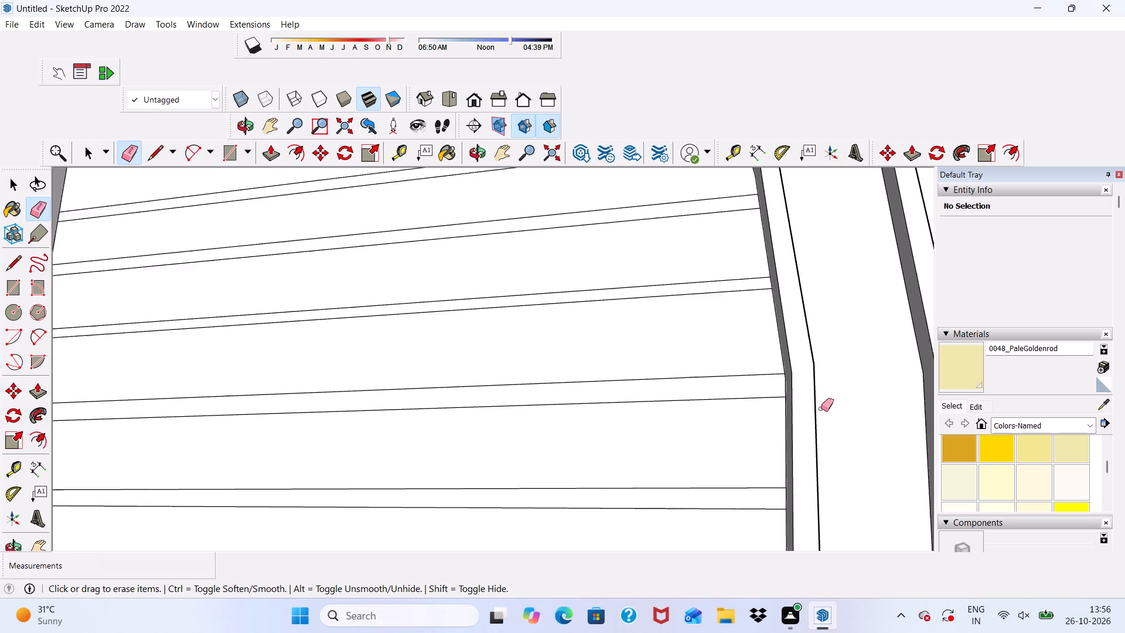
{"action": "scroll", "coordinate": [821, 409], "scroll_direction": "down", "scroll_amount": 11}
{"action": "scroll", "coordinate": [836, 478], "scroll_direction": "up", "scroll_amount": 10}
{"action": "left_click_drag", "start_coordinate": [814, 440], "coordinate": [818, 459]}
{"action": "scroll", "coordinate": [768, 404], "scroll_direction": "down", "scroll_amount": 5}
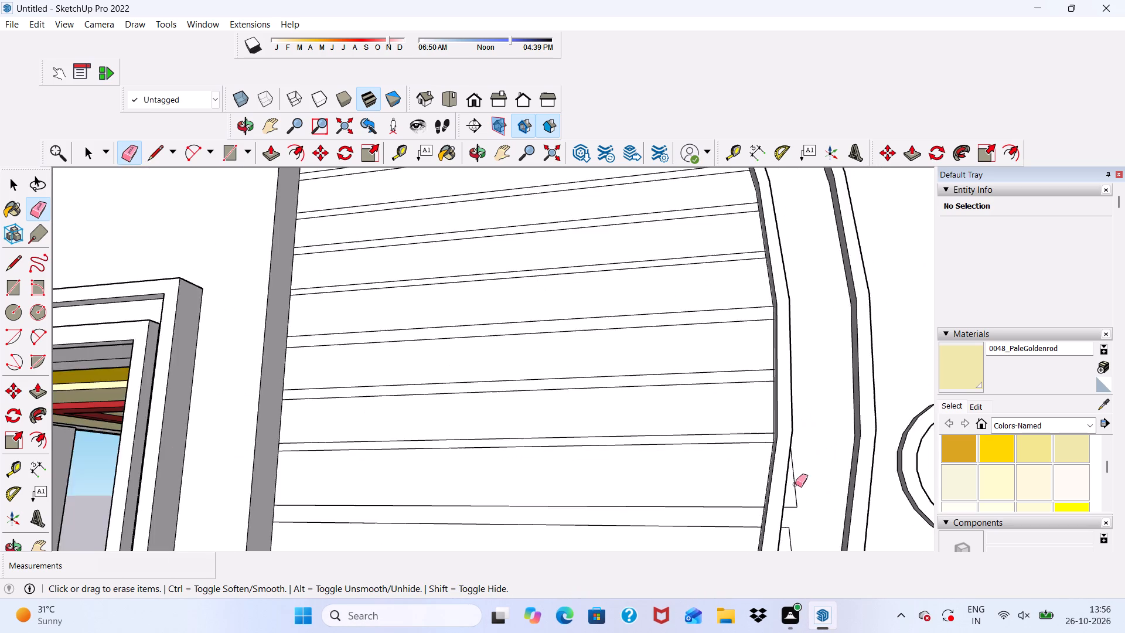
{"action": "middle_click_drag", "start_coordinate": [799, 488], "coordinate": [691, 392]}
{"action": "scroll", "coordinate": [894, 387], "scroll_direction": "up", "scroll_amount": 17}
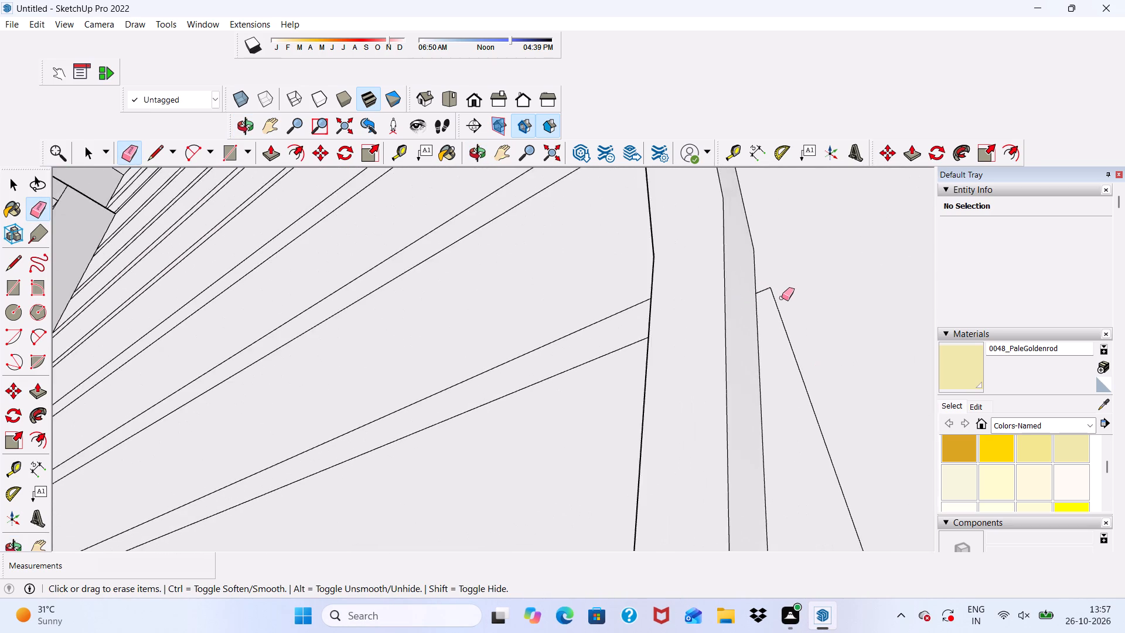
{"action": "scroll", "coordinate": [782, 298], "scroll_direction": "up", "scroll_amount": 8}
{"action": "left_click_drag", "start_coordinate": [762, 284], "coordinate": [799, 372]}
{"action": "scroll", "coordinate": [812, 258], "scroll_direction": "down", "scroll_amount": 9}
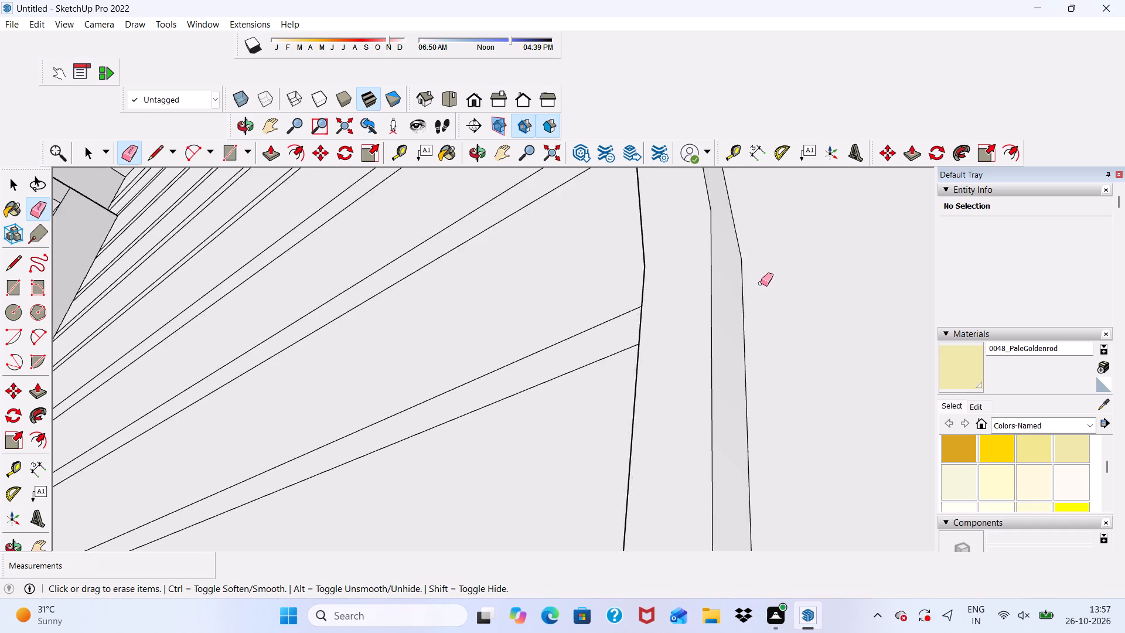
Erase the last overhanging strip-end edges crossing the curved band, working down from just below its widest bend.
{"action": "scroll", "coordinate": [761, 283], "scroll_direction": "down", "scroll_amount": 12}
{"action": "scroll", "coordinate": [819, 410], "scroll_direction": "up", "scroll_amount": 3}
{"action": "left_click_drag", "start_coordinate": [829, 416], "coordinate": [833, 433]}
{"action": "scroll", "coordinate": [786, 433], "scroll_direction": "down", "scroll_amount": 5}
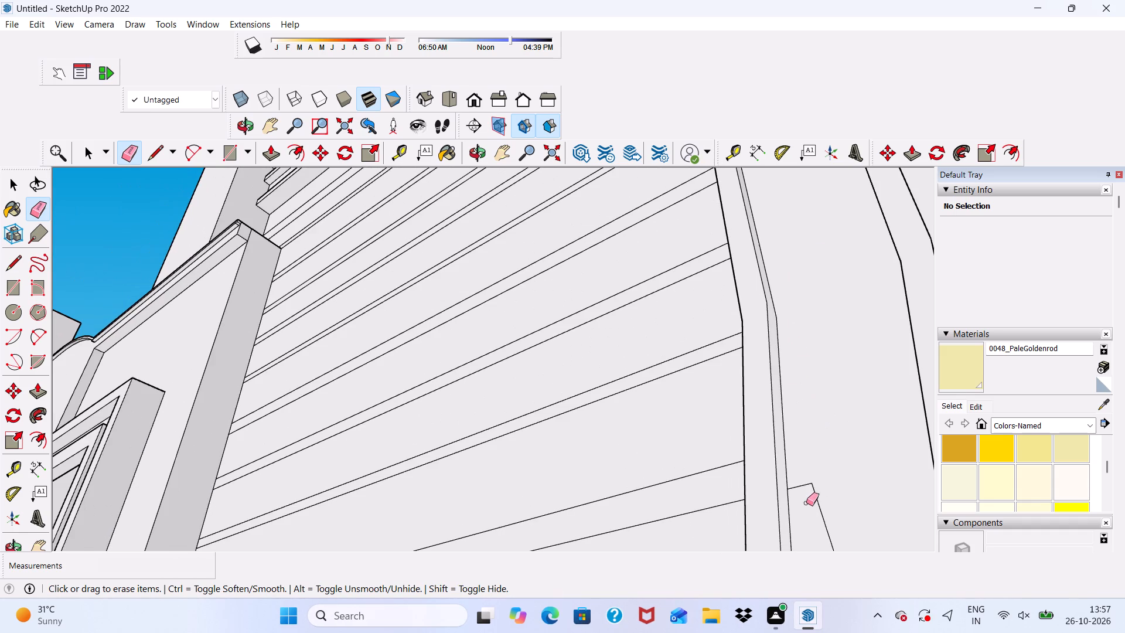
{"action": "left_click_drag", "start_coordinate": [806, 478], "coordinate": [826, 519]}
{"action": "scroll", "coordinate": [808, 388], "scroll_direction": "down", "scroll_amount": 9}
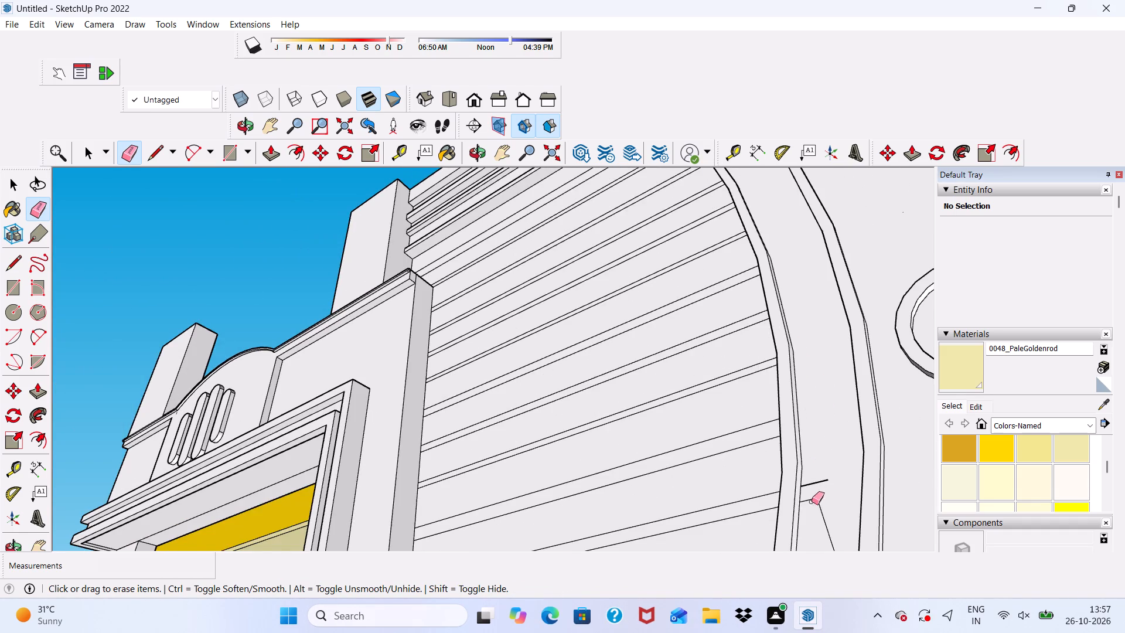
{"action": "scroll", "coordinate": [814, 501], "scroll_direction": "up", "scroll_amount": 3}
{"action": "left_click_drag", "start_coordinate": [818, 471], "coordinate": [819, 533]}
{"action": "left_click_drag", "start_coordinate": [814, 499], "coordinate": [816, 505]}
{"action": "scroll", "coordinate": [810, 424], "scroll_direction": "down", "scroll_amount": 3}
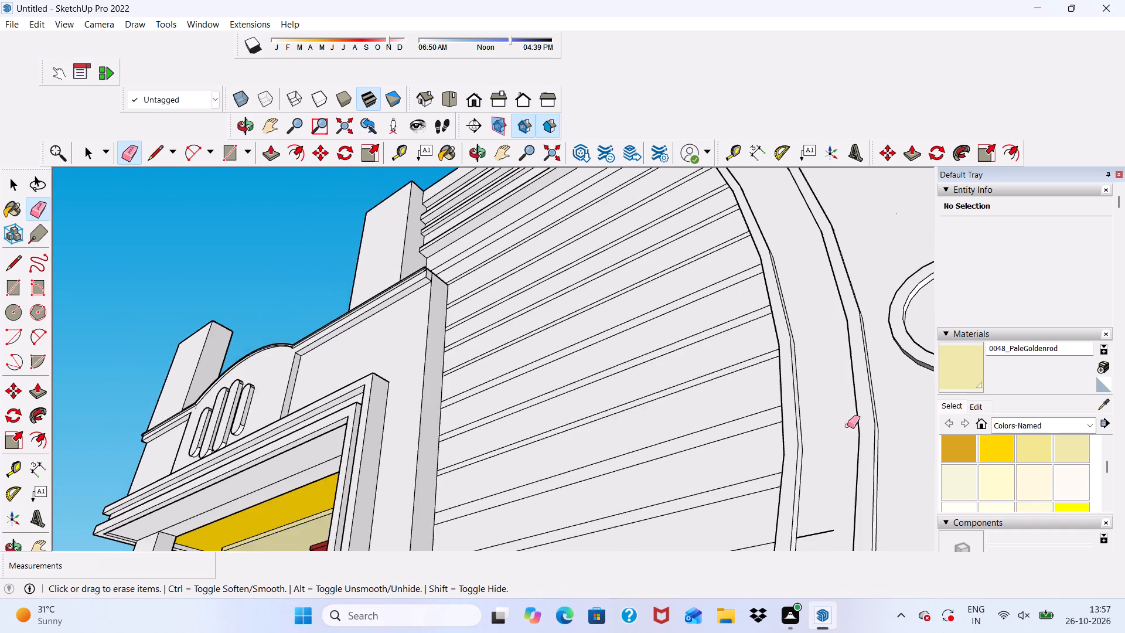
{"action": "scroll", "coordinate": [847, 426], "scroll_direction": "down", "scroll_amount": 6}
{"action": "scroll", "coordinate": [817, 477], "scroll_direction": "up", "scroll_amount": 4}
{"action": "left_click_drag", "start_coordinate": [821, 469], "coordinate": [827, 482]}
{"action": "scroll", "coordinate": [785, 410], "scroll_direction": "down", "scroll_amount": 8}
Examine the trimmed strips and the curved band on the facade from several angles.
{"action": "middle_click_drag", "start_coordinate": [785, 486], "coordinate": [792, 491]}
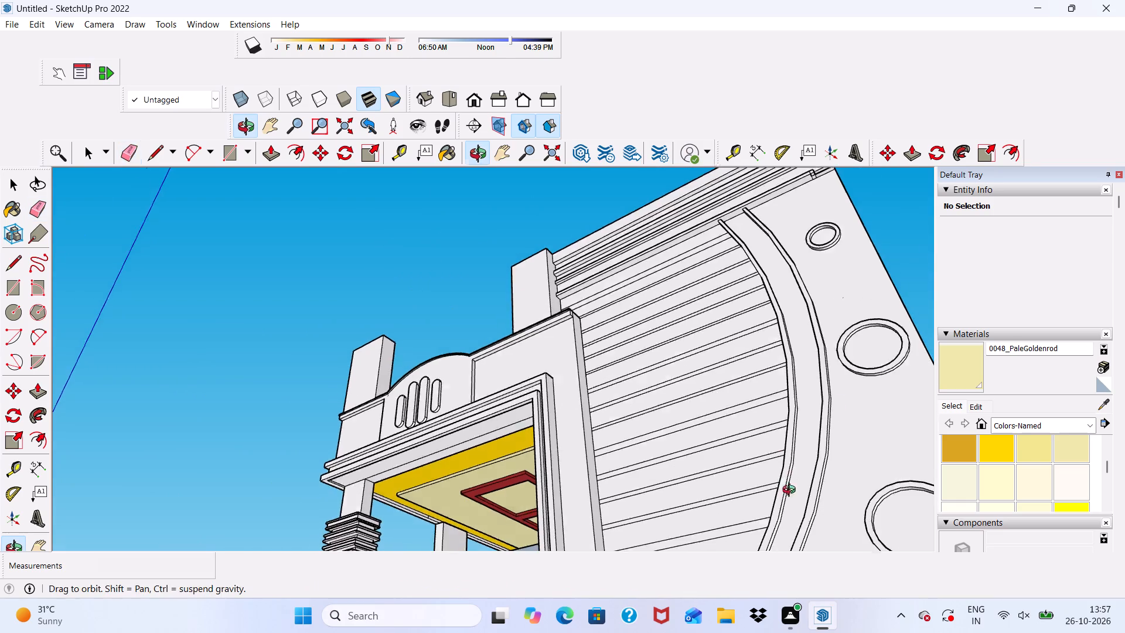
{"action": "middle_click_drag", "start_coordinate": [792, 491], "coordinate": [949, 577]}
{"action": "scroll", "coordinate": [683, 294], "scroll_direction": "down", "scroll_amount": 6}
{"action": "middle_click_drag", "start_coordinate": [704, 435], "coordinate": [539, 369]}
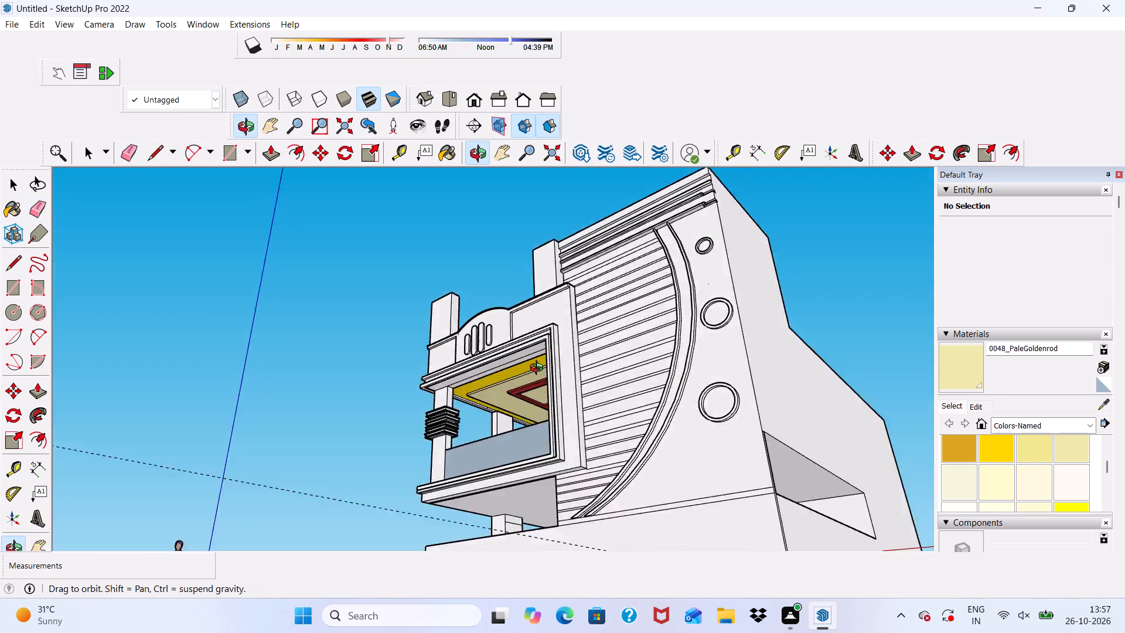
{"action": "middle_click_drag", "start_coordinate": [539, 369], "coordinate": [643, 329]}
{"action": "scroll", "coordinate": [636, 466], "scroll_direction": "up", "scroll_amount": 9}
{"action": "scroll", "coordinate": [653, 457], "scroll_direction": "down", "scroll_amount": 1}
{"action": "middle_click_drag", "start_coordinate": [656, 458], "coordinate": [664, 553]}
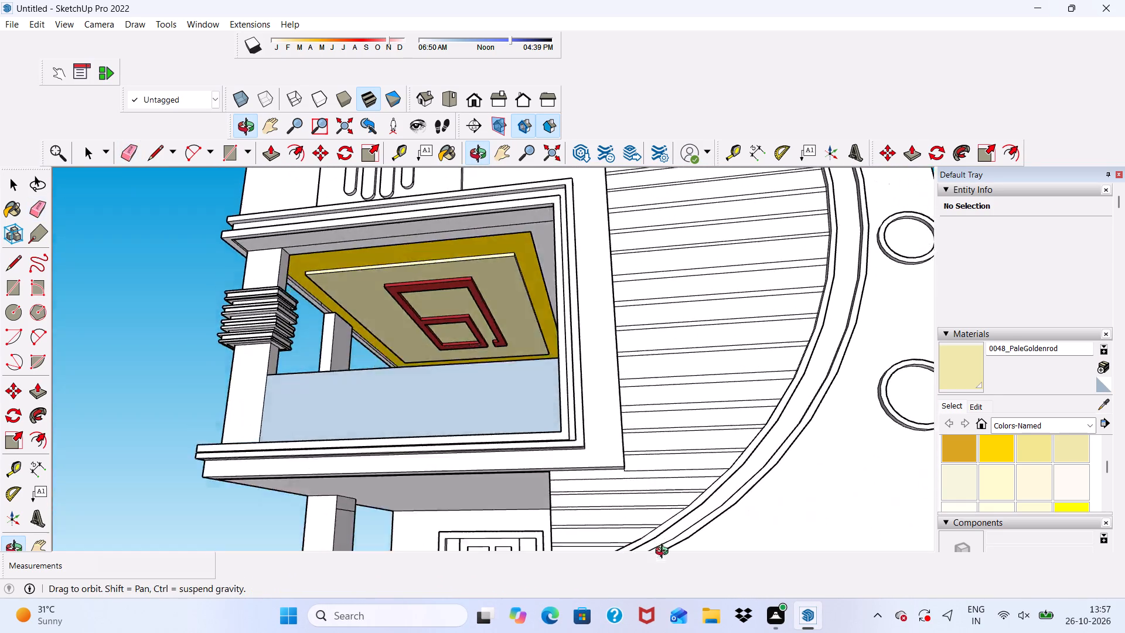
{"action": "middle_click_drag", "start_coordinate": [664, 553], "coordinate": [652, 573]}
{"action": "scroll", "coordinate": [653, 400], "scroll_direction": "down", "scroll_amount": 7}
{"action": "key", "text": "space"}
{"action": "scroll", "coordinate": [669, 337], "scroll_direction": "up", "scroll_amount": 2}
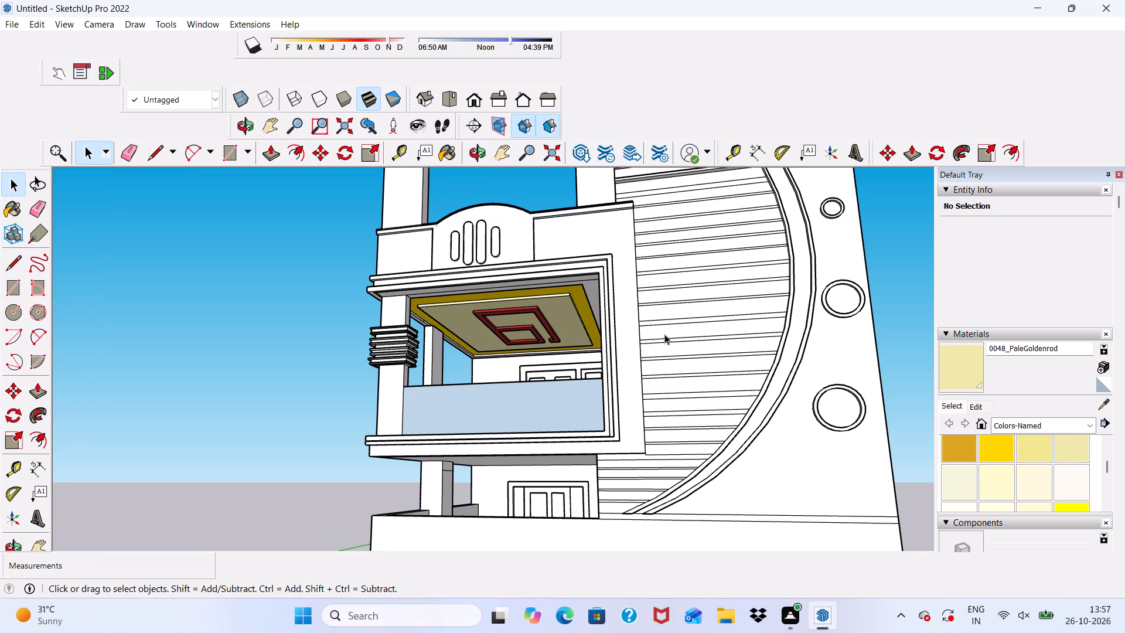
{"action": "scroll", "coordinate": [524, 280], "scroll_direction": "up", "scroll_amount": 4}
{"action": "scroll", "coordinate": [234, 26], "scroll_direction": "down", "scroll_amount": 3}
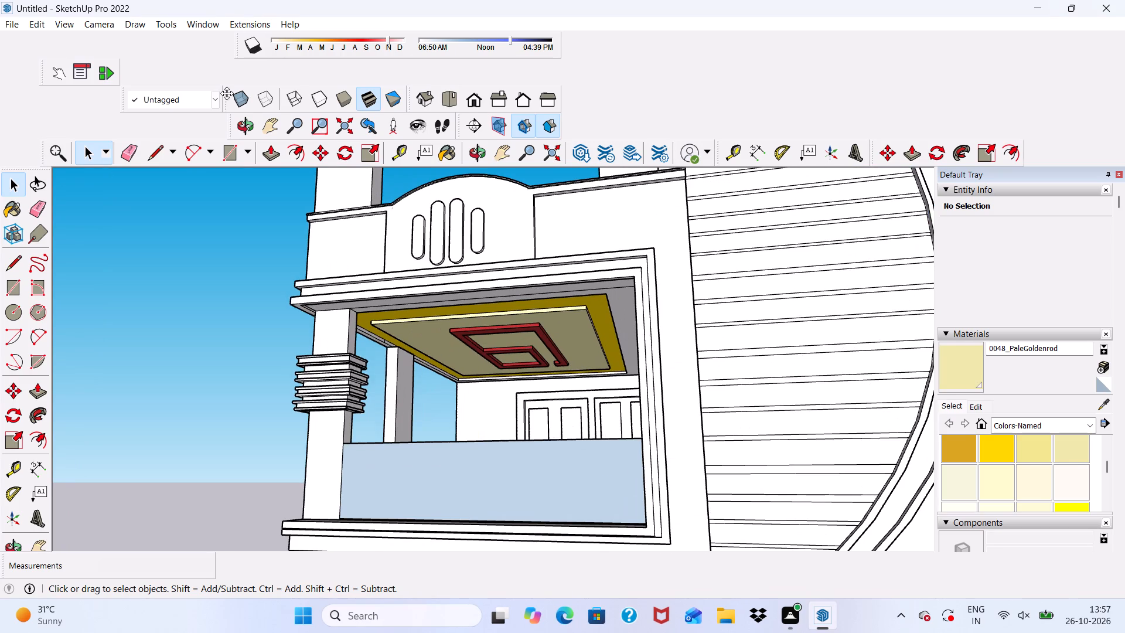
Draw an upright rectangle about 3' 9" wide and 11' 9" tall over the strips between the balcony frame and the curved band.
{"action": "left_click", "coordinate": [231, 152]}
{"action": "scroll", "coordinate": [180, 161], "scroll_direction": "down", "scroll_amount": 6}
{"action": "middle_click_drag", "start_coordinate": [410, 311], "coordinate": [505, 386]}
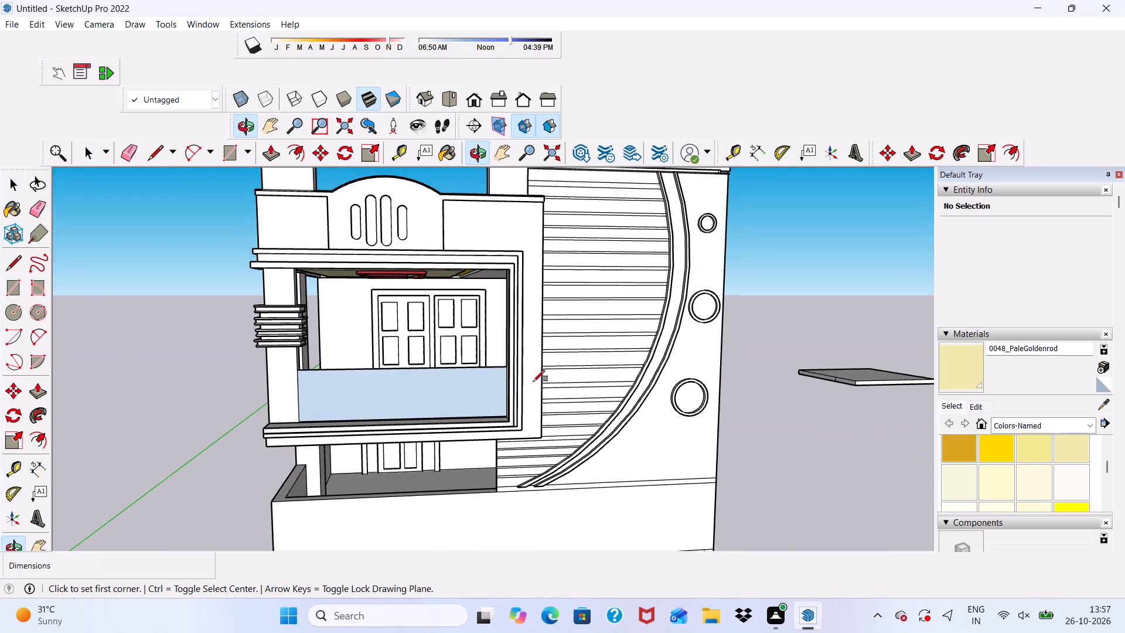
{"action": "scroll", "coordinate": [594, 210], "scroll_direction": "up", "scroll_amount": 5}
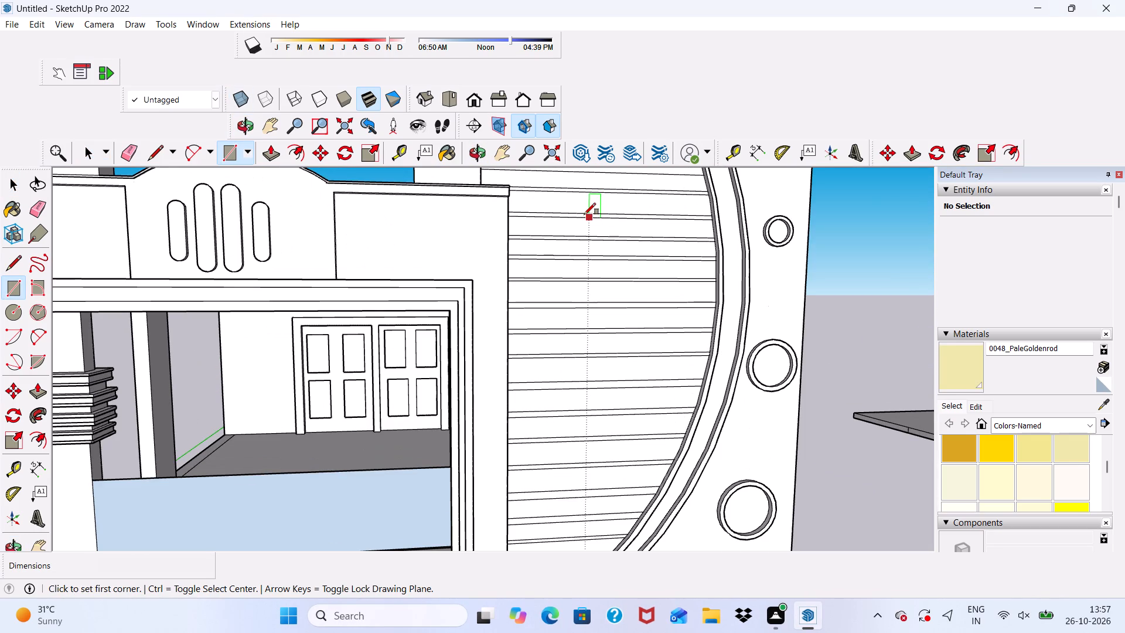
{"action": "scroll", "coordinate": [584, 215], "scroll_direction": "down", "scroll_amount": 3}
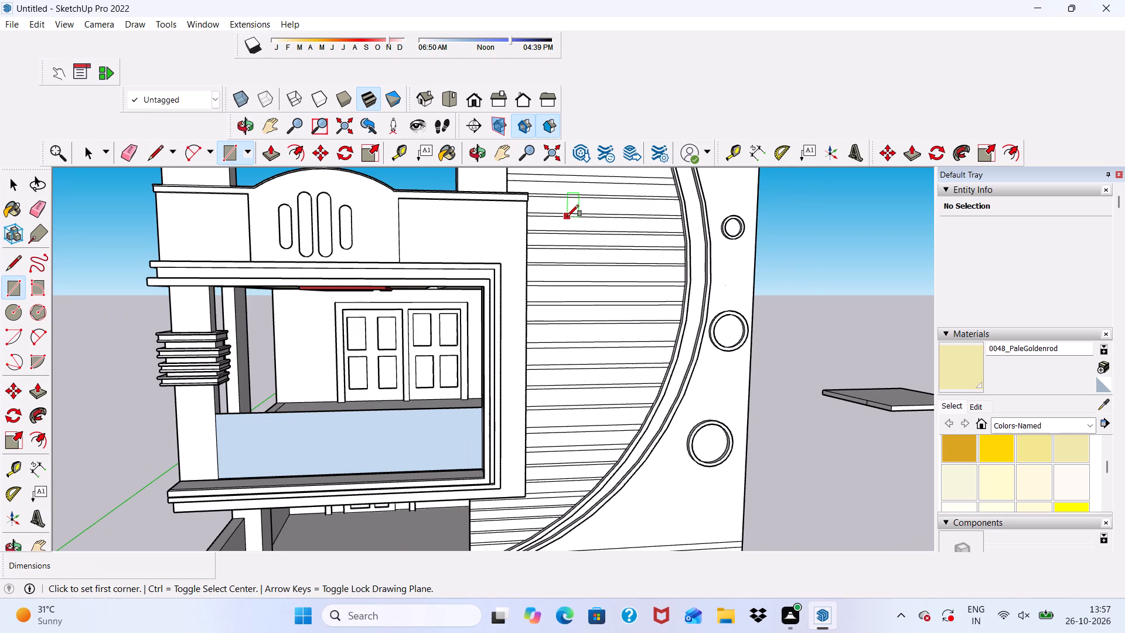
{"action": "left_click", "coordinate": [566, 212]}
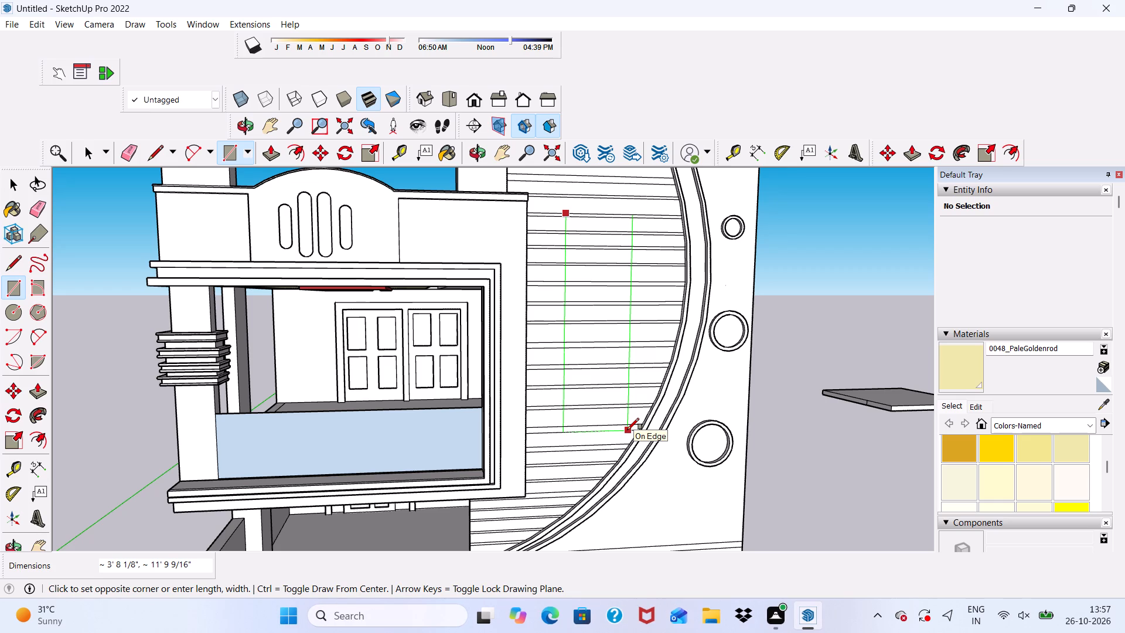
{"action": "scroll", "coordinate": [572, 274], "scroll_direction": "down", "scroll_amount": 4}
{"action": "middle_click_drag", "start_coordinate": [577, 298], "coordinate": [554, 356]}
{"action": "scroll", "coordinate": [554, 362], "scroll_direction": "up", "scroll_amount": 2}
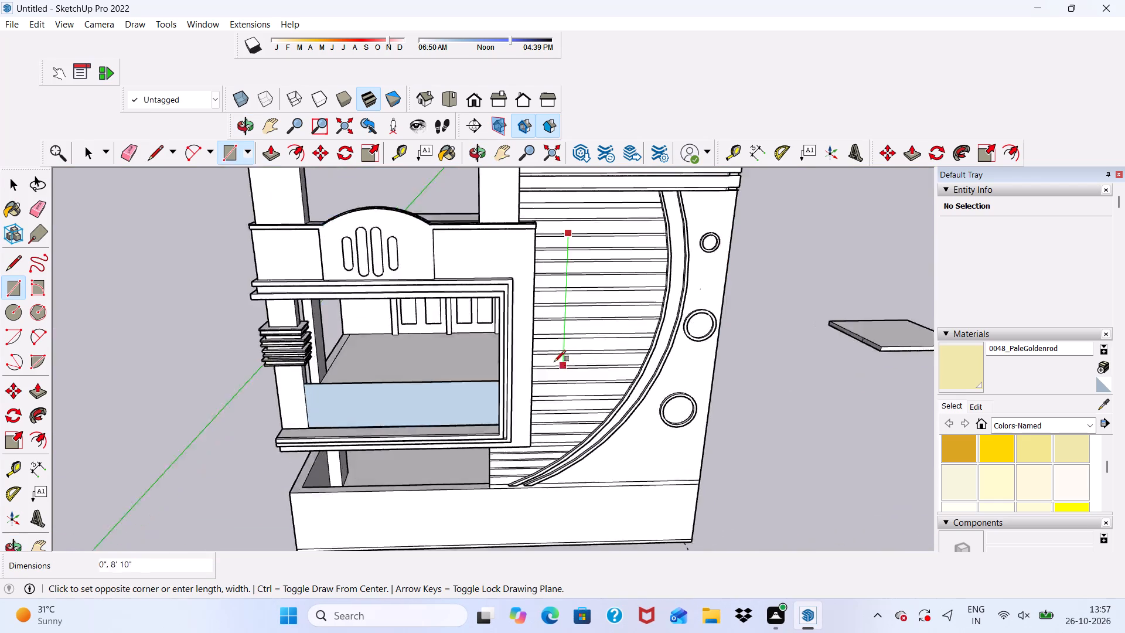
{"action": "scroll", "coordinate": [554, 362], "scroll_direction": "up", "scroll_amount": 3}
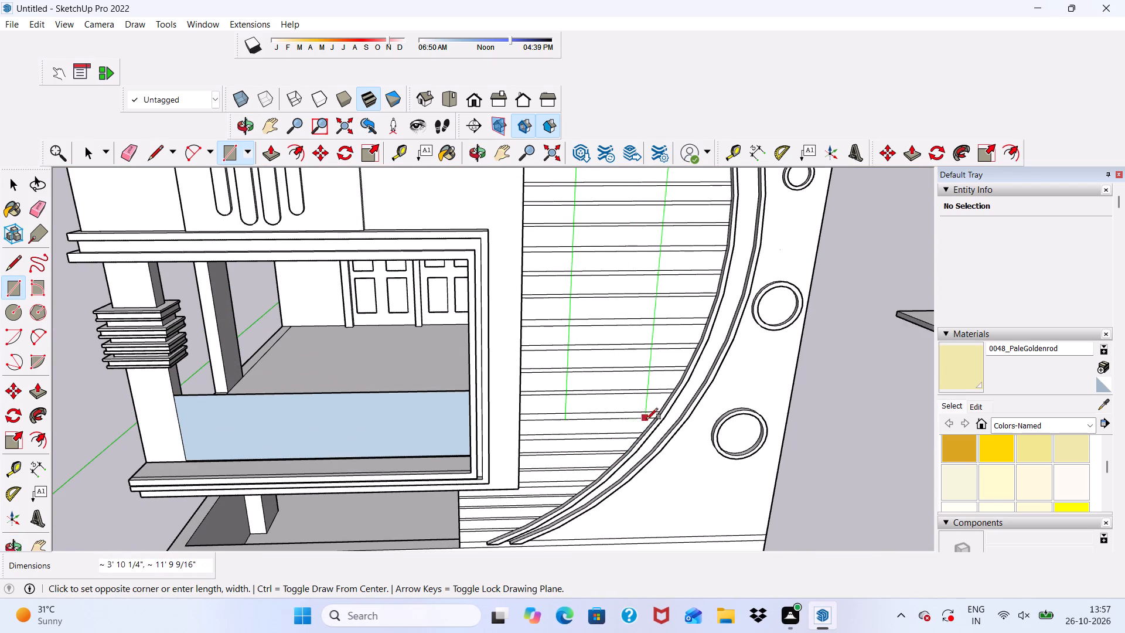
{"action": "middle_click_drag", "start_coordinate": [643, 418], "coordinate": [632, 330]}
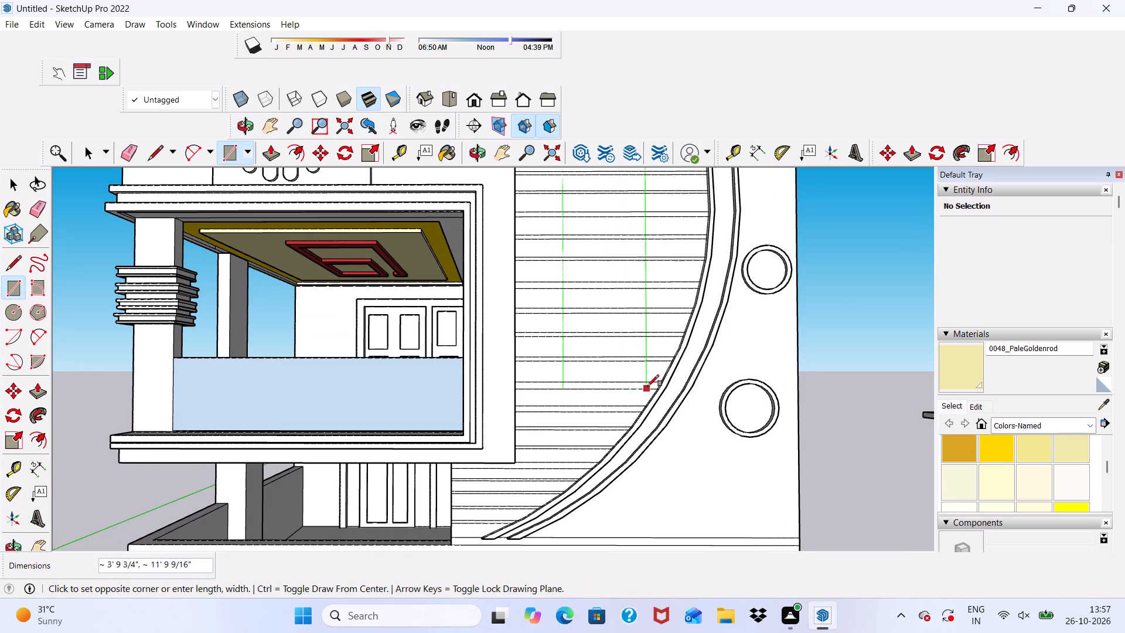
{"action": "left_click", "coordinate": [643, 383]}
{"action": "scroll", "coordinate": [530, 377], "scroll_direction": "down", "scroll_amount": 5}
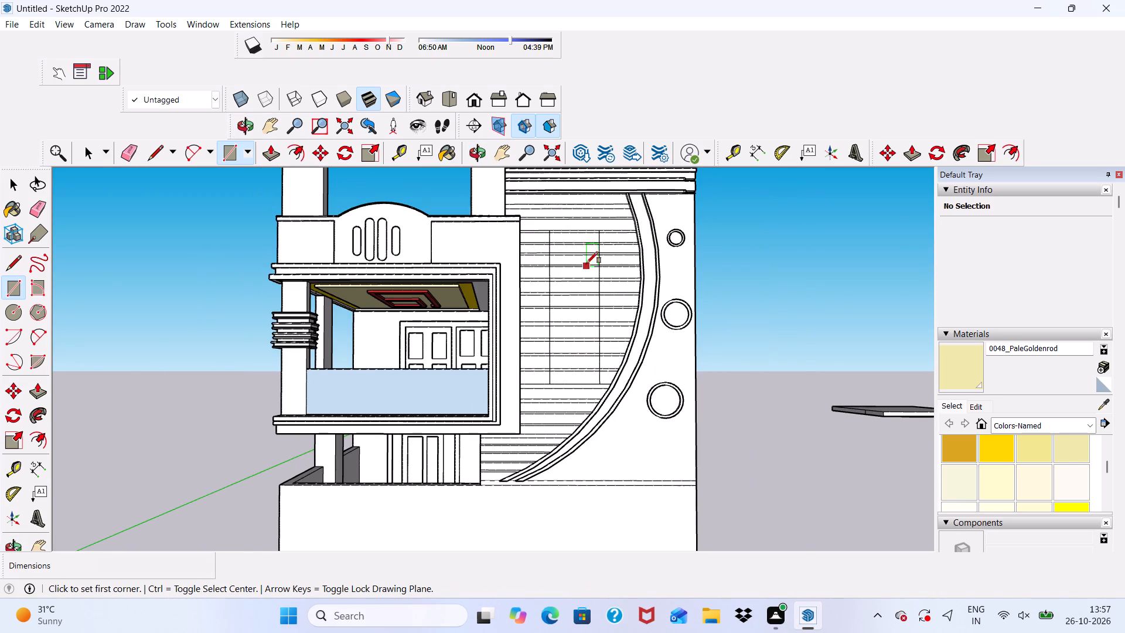
{"action": "key", "text": "space"}
{"action": "key", "text": "space"}
Erase the horizontal strip edges crossing the inside of the upright rectangle, working from its top to its bottom.
{"action": "scroll", "coordinate": [581, 239], "scroll_direction": "up", "scroll_amount": 14}
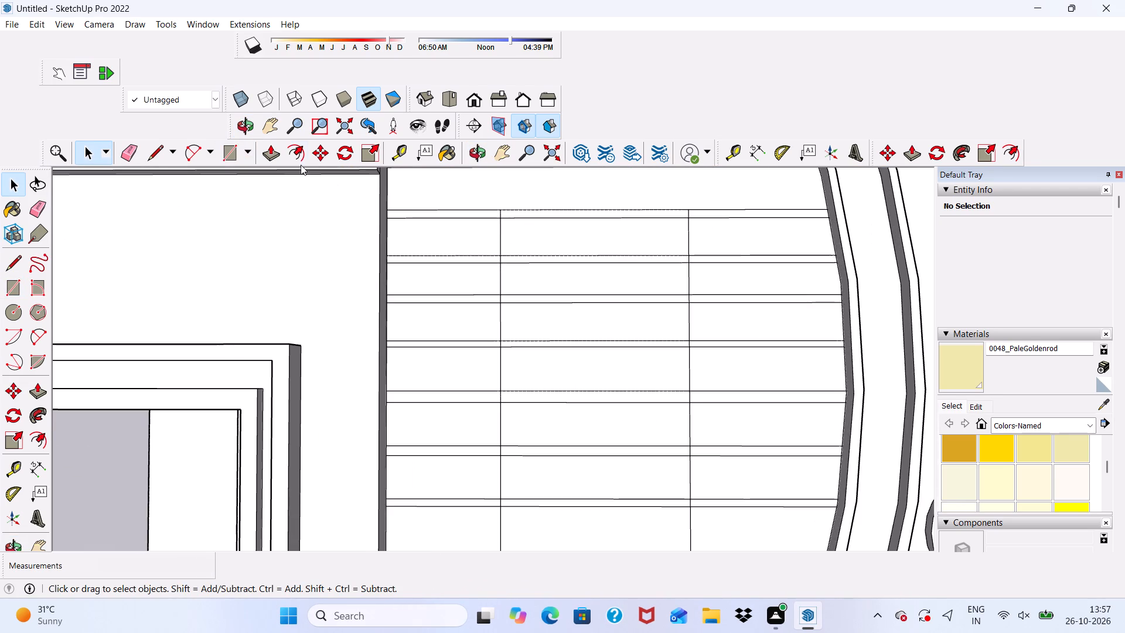
{"action": "left_click", "coordinate": [125, 149]}
{"action": "scroll", "coordinate": [493, 203], "scroll_direction": "up", "scroll_amount": 2}
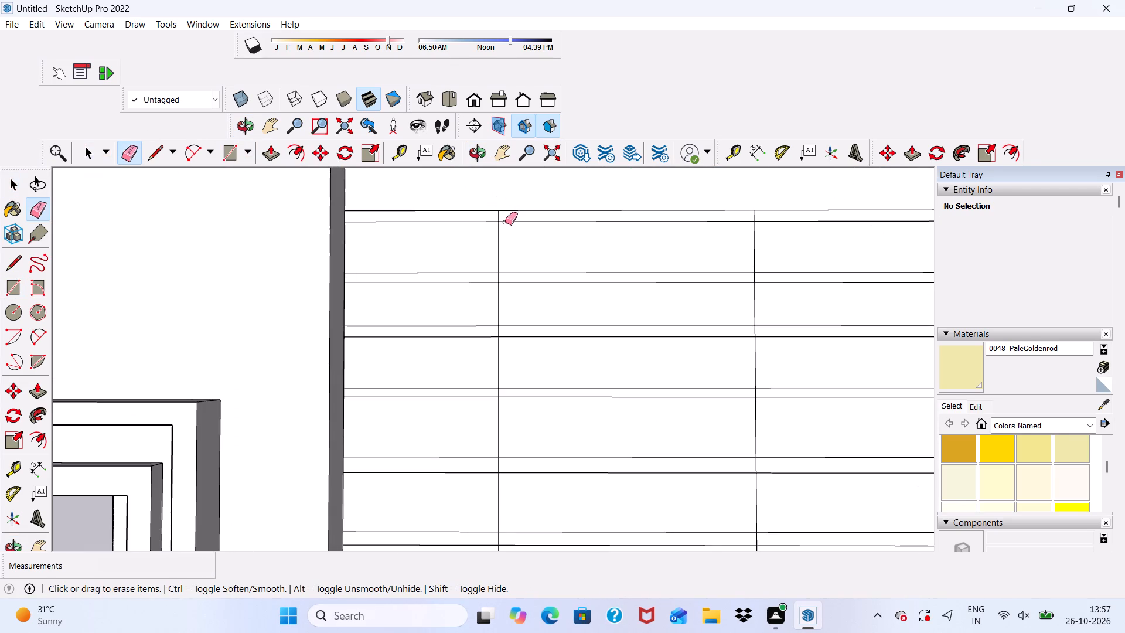
{"action": "left_click_drag", "start_coordinate": [519, 216], "coordinate": [516, 317]}
{"action": "scroll", "coordinate": [590, 139], "scroll_direction": "down", "scroll_amount": 5}
{"action": "scroll", "coordinate": [591, 251], "scroll_direction": "up", "scroll_amount": 5}
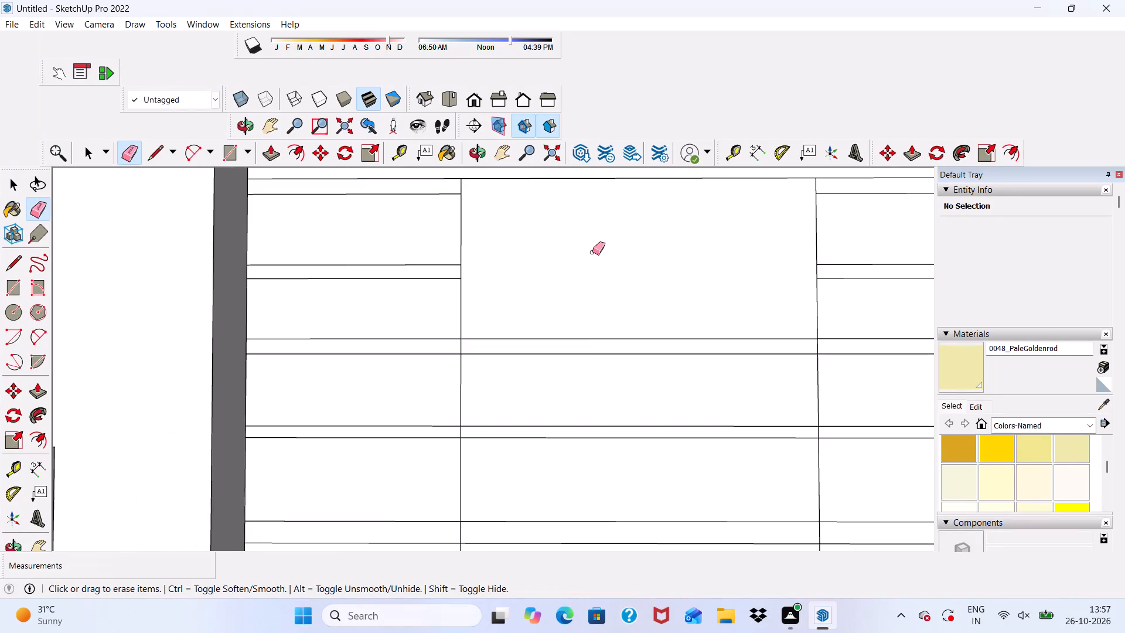
{"action": "left_click_drag", "start_coordinate": [587, 299], "coordinate": [571, 394]}
{"action": "scroll", "coordinate": [552, 281], "scroll_direction": "down", "scroll_amount": 7}
{"action": "left_click_drag", "start_coordinate": [565, 313], "coordinate": [569, 378]}
{"action": "scroll", "coordinate": [541, 240], "scroll_direction": "down", "scroll_amount": 7}
{"action": "left_click_drag", "start_coordinate": [605, 275], "coordinate": [588, 311]}
{"action": "scroll", "coordinate": [540, 192], "scroll_direction": "down", "scroll_amount": 6}
{"action": "scroll", "coordinate": [553, 336], "scroll_direction": "up", "scroll_amount": 2}
{"action": "left_click_drag", "start_coordinate": [553, 275], "coordinate": [556, 409]}
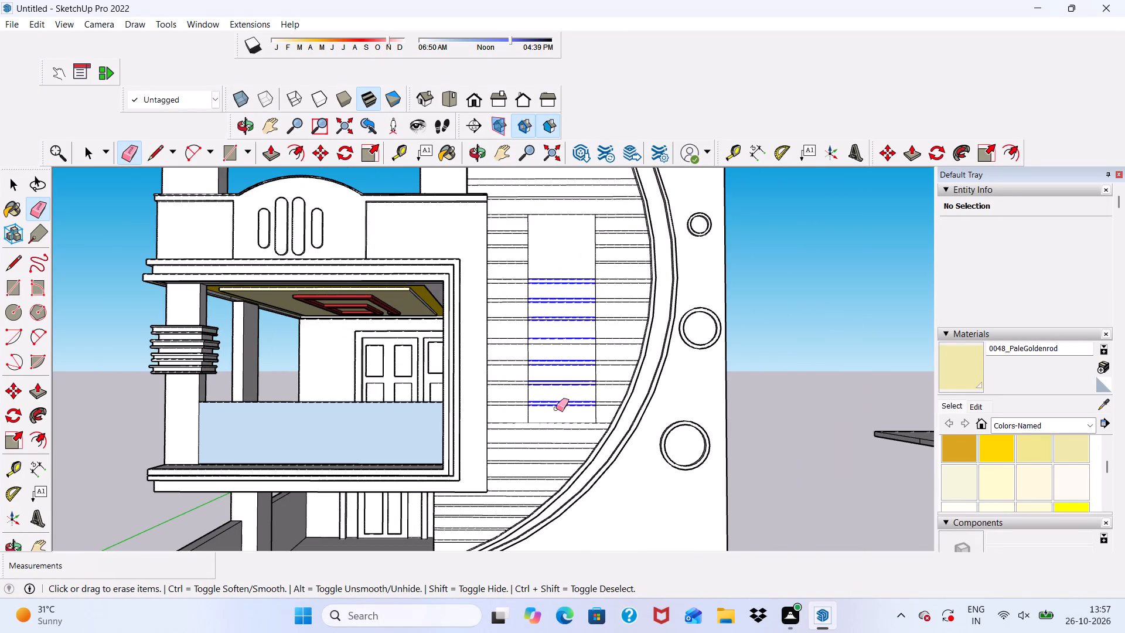
{"action": "left_click_drag", "start_coordinate": [556, 409], "coordinate": [557, 409]}
{"action": "scroll", "coordinate": [557, 404], "scroll_direction": "up", "scroll_amount": 4}
{"action": "scroll", "coordinate": [548, 379], "scroll_direction": "down", "scroll_amount": 1}
Erase the one leftover horizontal edge crossing the lower part of the upright rectangle.
{"action": "middle_click_drag", "start_coordinate": [548, 400], "coordinate": [537, 447]}
{"action": "scroll", "coordinate": [541, 461], "scroll_direction": "up", "scroll_amount": 3}
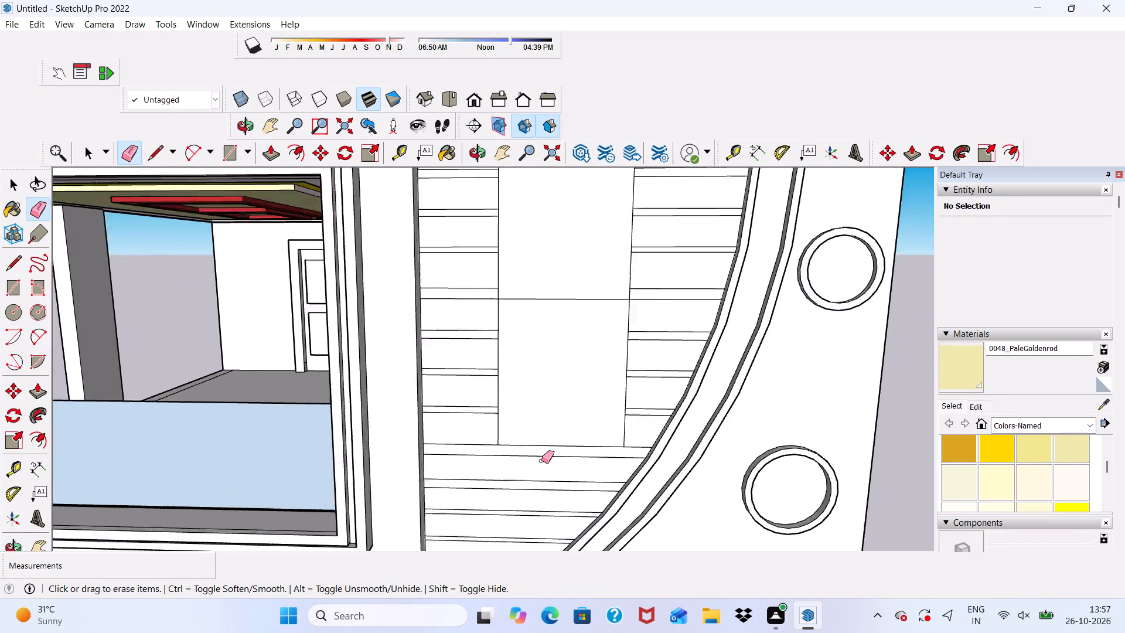
{"action": "scroll", "coordinate": [541, 461], "scroll_direction": "up", "scroll_amount": 3}
{"action": "scroll", "coordinate": [537, 464], "scroll_direction": "down", "scroll_amount": 1}
{"action": "scroll", "coordinate": [536, 468], "scroll_direction": "up", "scroll_amount": 7}
{"action": "middle_click_drag", "start_coordinate": [539, 448], "coordinate": [539, 309]}
{"action": "scroll", "coordinate": [542, 321], "scroll_direction": "down", "scroll_amount": 6}
{"action": "middle_click_drag", "start_coordinate": [466, 363], "coordinate": [588, 393]}
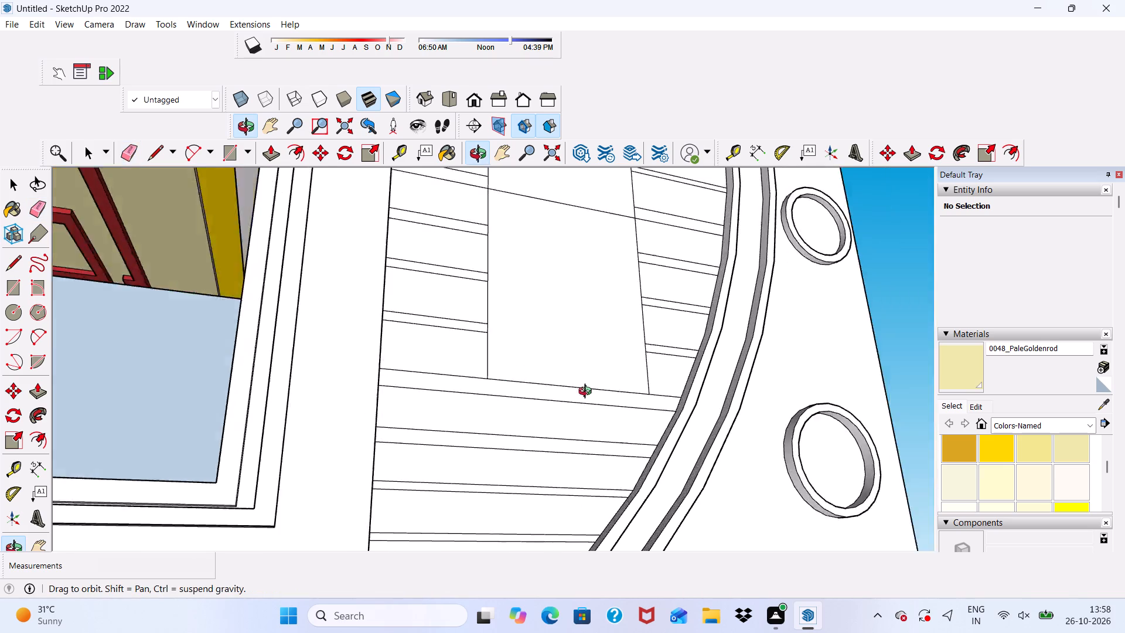
{"action": "middle_click_drag", "start_coordinate": [588, 393], "coordinate": [563, 479]}
{"action": "key", "text": "space"}
{"action": "scroll", "coordinate": [526, 333], "scroll_direction": "down", "scroll_amount": 12}
{"action": "middle_click_drag", "start_coordinate": [522, 350], "coordinate": [454, 392]}
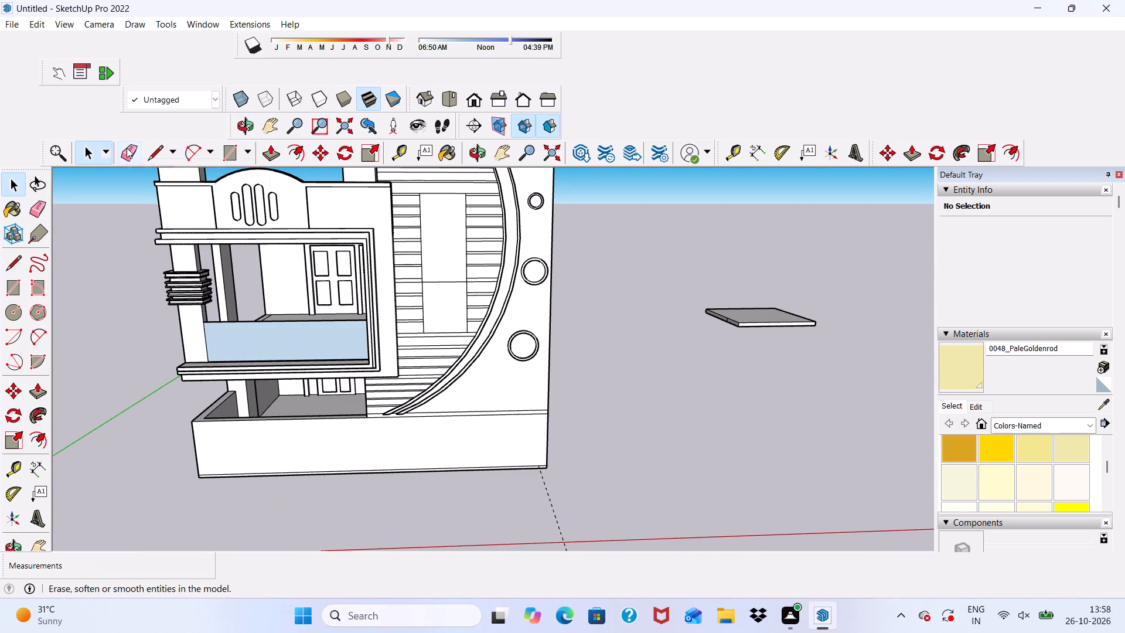
{"action": "left_click_drag", "start_coordinate": [127, 148], "coordinate": [132, 152]}
{"action": "left_click_drag", "start_coordinate": [433, 279], "coordinate": [435, 285]}
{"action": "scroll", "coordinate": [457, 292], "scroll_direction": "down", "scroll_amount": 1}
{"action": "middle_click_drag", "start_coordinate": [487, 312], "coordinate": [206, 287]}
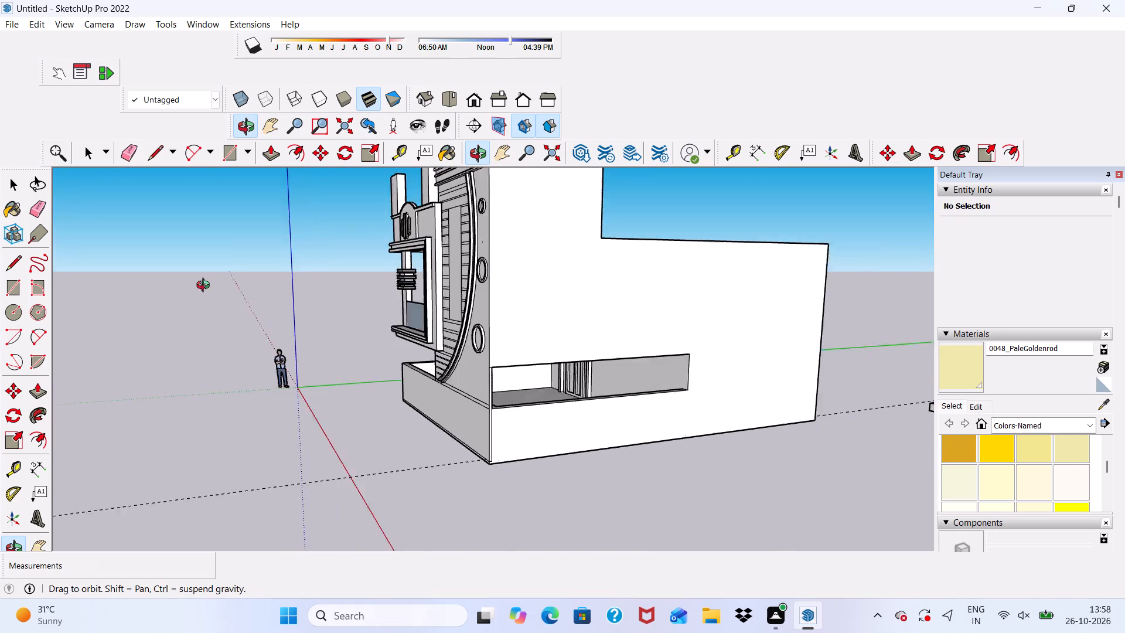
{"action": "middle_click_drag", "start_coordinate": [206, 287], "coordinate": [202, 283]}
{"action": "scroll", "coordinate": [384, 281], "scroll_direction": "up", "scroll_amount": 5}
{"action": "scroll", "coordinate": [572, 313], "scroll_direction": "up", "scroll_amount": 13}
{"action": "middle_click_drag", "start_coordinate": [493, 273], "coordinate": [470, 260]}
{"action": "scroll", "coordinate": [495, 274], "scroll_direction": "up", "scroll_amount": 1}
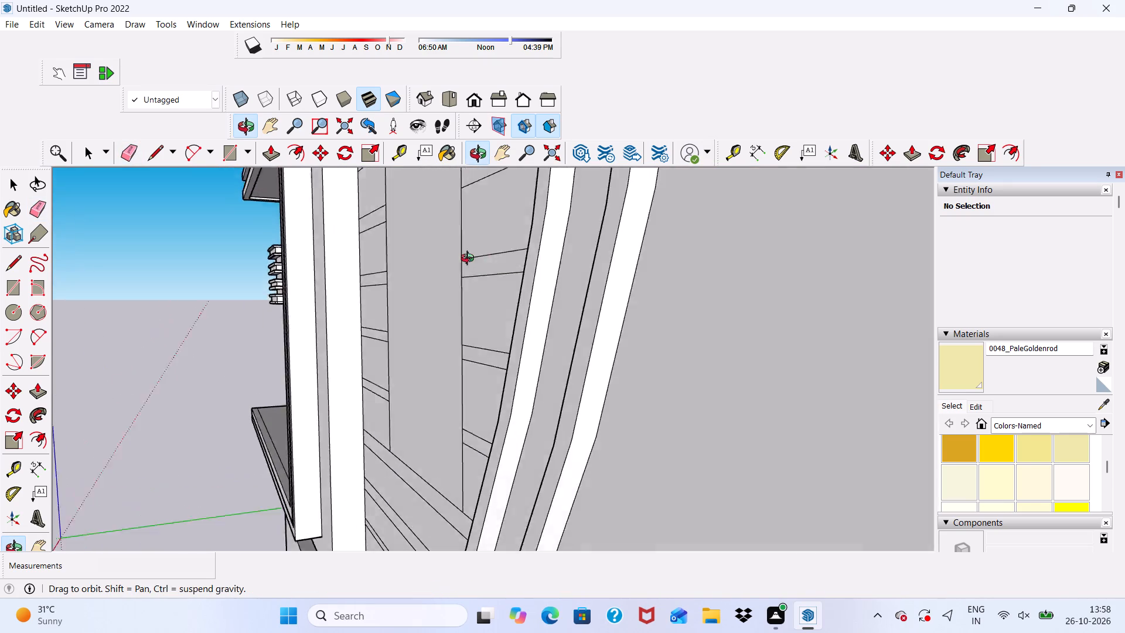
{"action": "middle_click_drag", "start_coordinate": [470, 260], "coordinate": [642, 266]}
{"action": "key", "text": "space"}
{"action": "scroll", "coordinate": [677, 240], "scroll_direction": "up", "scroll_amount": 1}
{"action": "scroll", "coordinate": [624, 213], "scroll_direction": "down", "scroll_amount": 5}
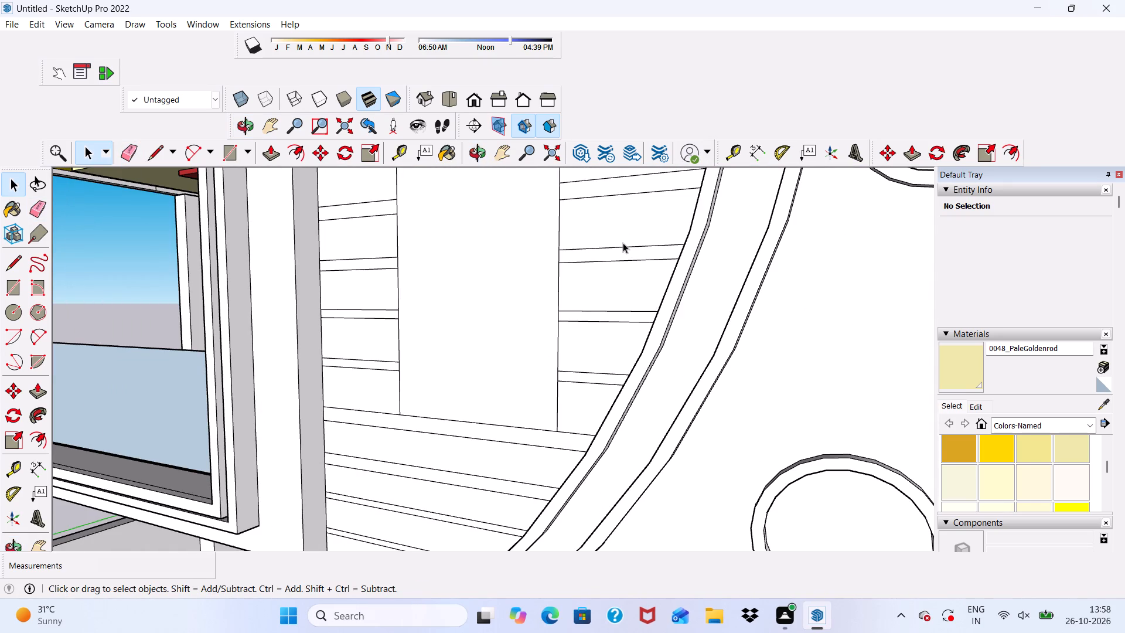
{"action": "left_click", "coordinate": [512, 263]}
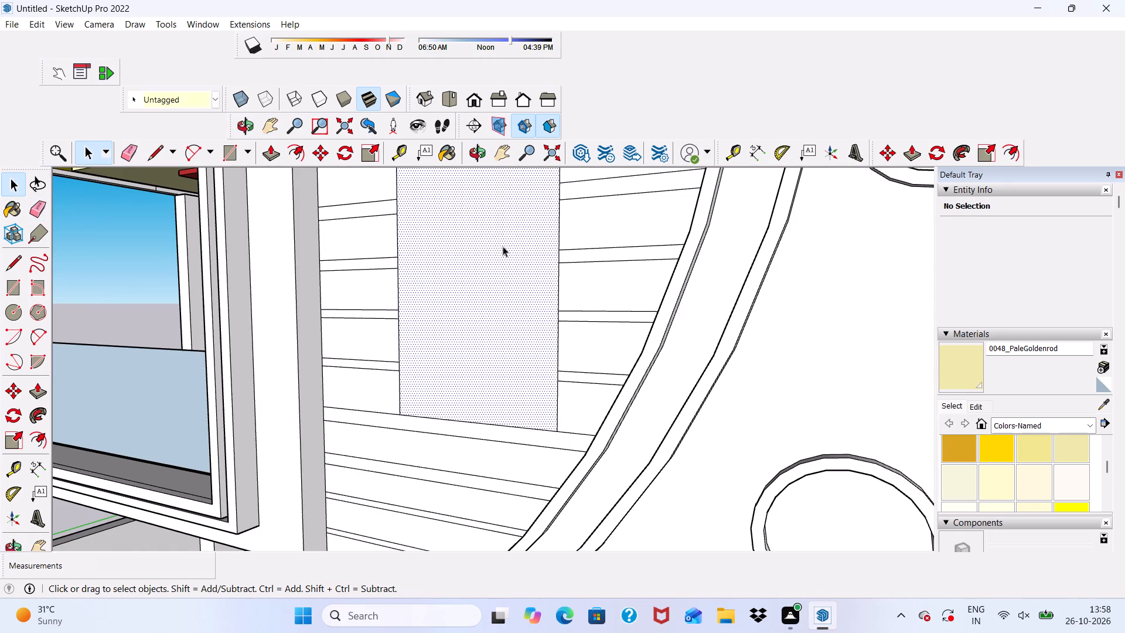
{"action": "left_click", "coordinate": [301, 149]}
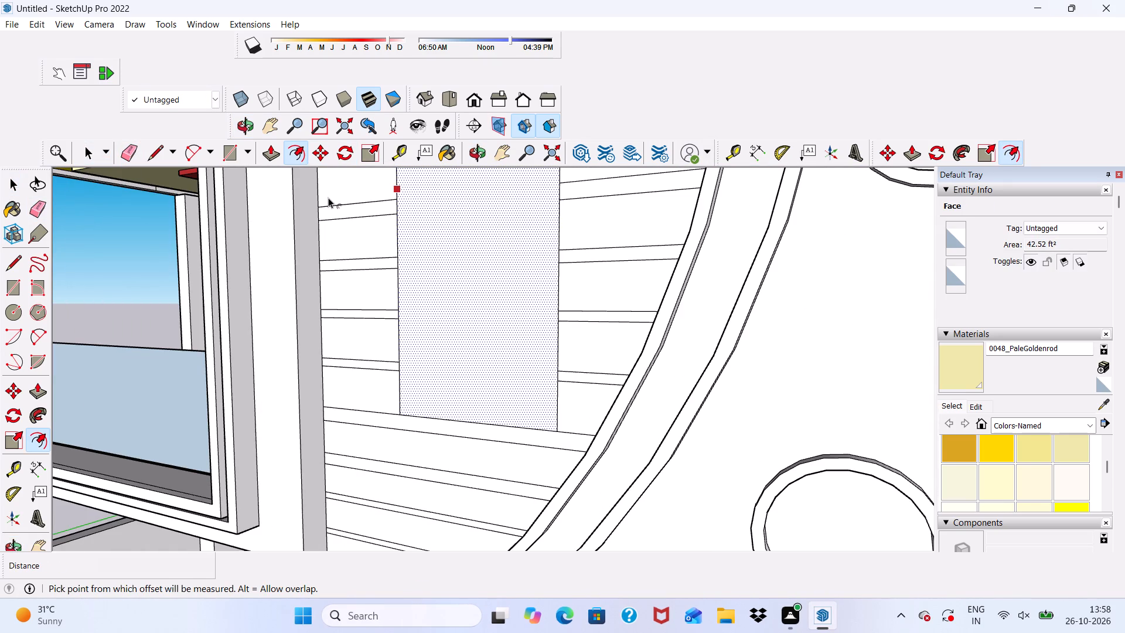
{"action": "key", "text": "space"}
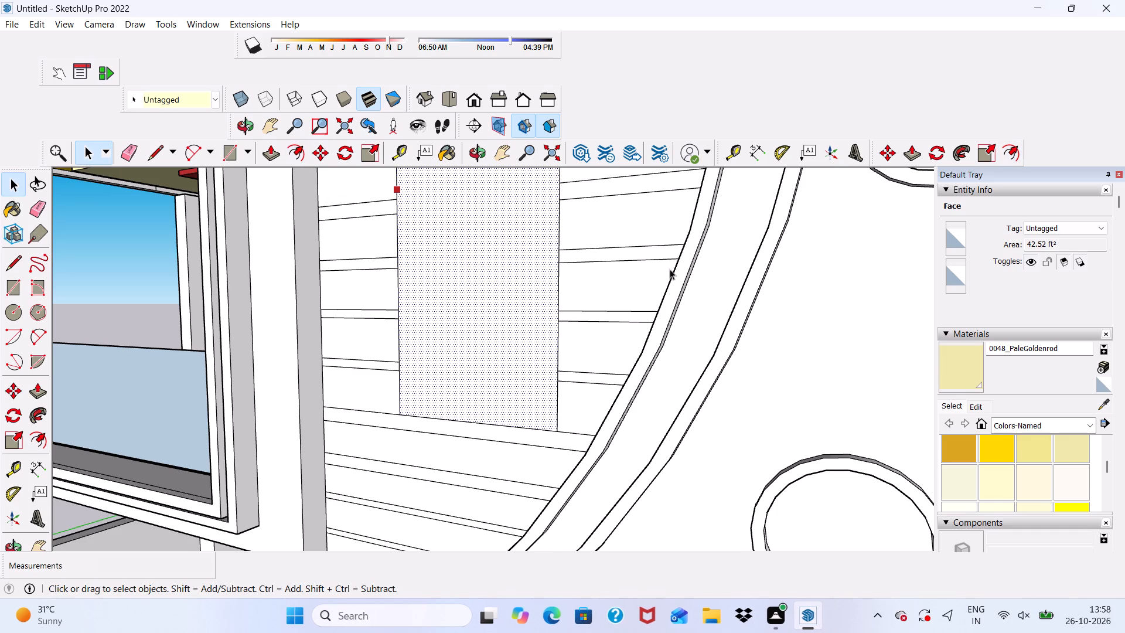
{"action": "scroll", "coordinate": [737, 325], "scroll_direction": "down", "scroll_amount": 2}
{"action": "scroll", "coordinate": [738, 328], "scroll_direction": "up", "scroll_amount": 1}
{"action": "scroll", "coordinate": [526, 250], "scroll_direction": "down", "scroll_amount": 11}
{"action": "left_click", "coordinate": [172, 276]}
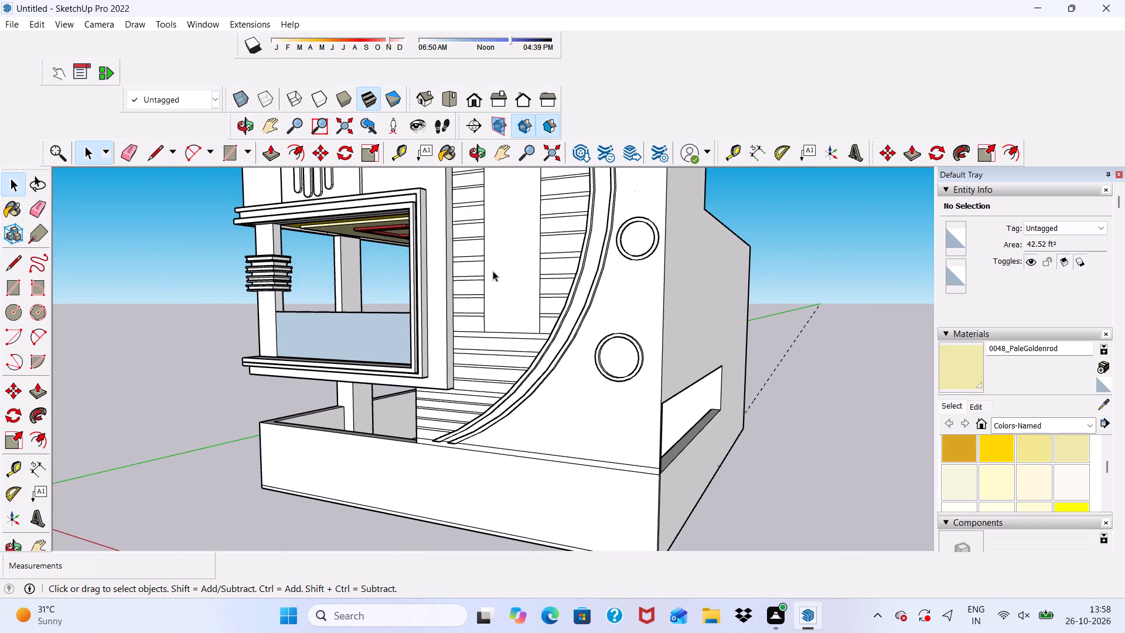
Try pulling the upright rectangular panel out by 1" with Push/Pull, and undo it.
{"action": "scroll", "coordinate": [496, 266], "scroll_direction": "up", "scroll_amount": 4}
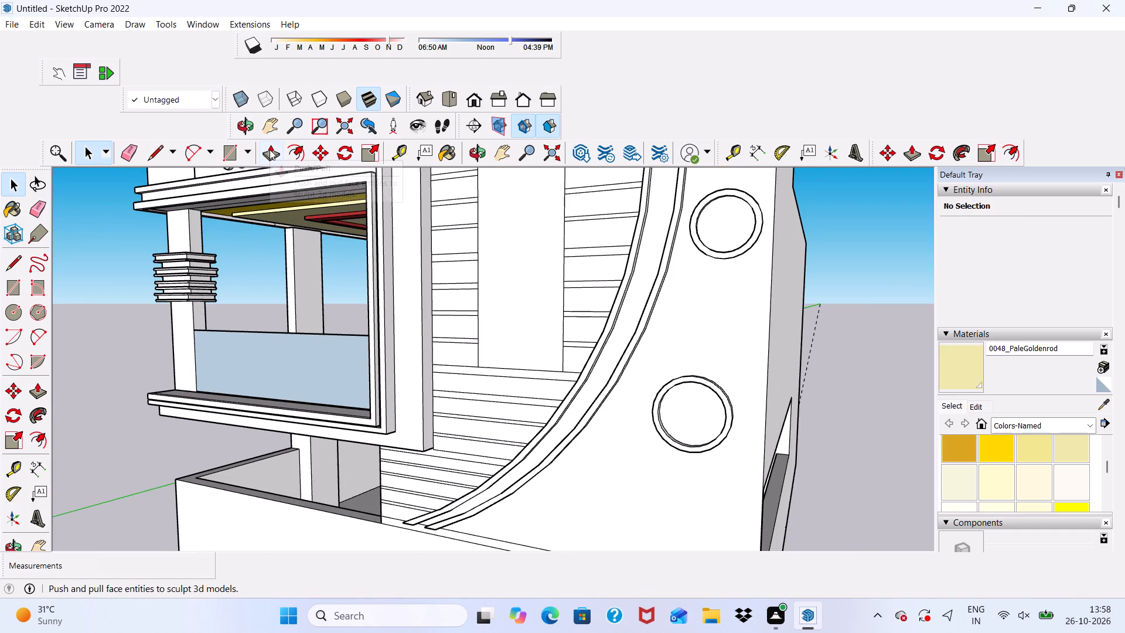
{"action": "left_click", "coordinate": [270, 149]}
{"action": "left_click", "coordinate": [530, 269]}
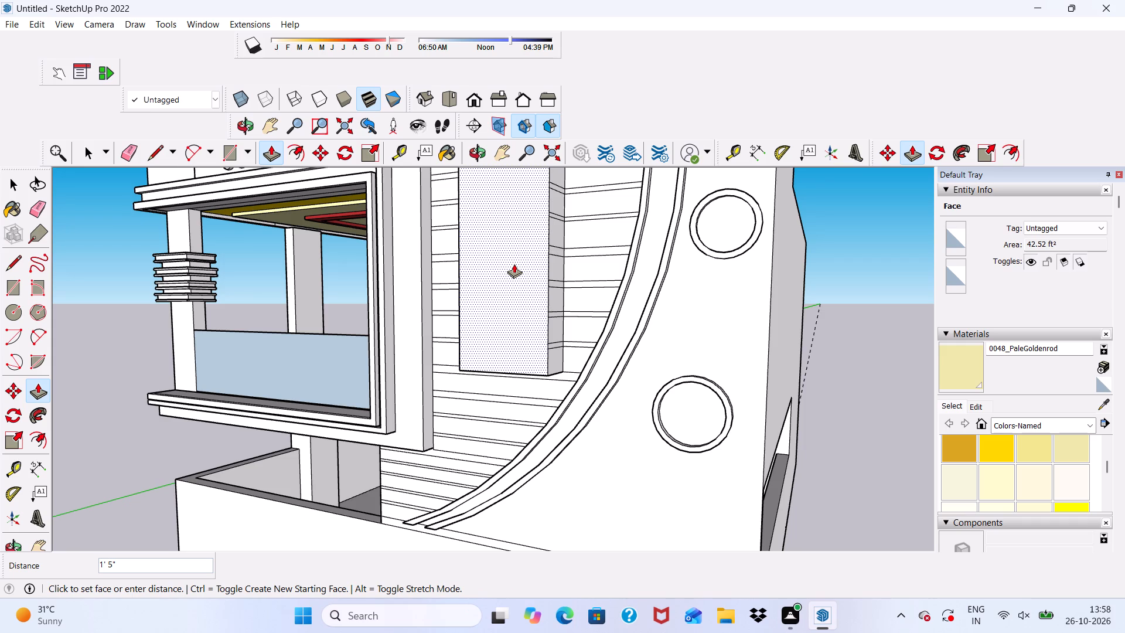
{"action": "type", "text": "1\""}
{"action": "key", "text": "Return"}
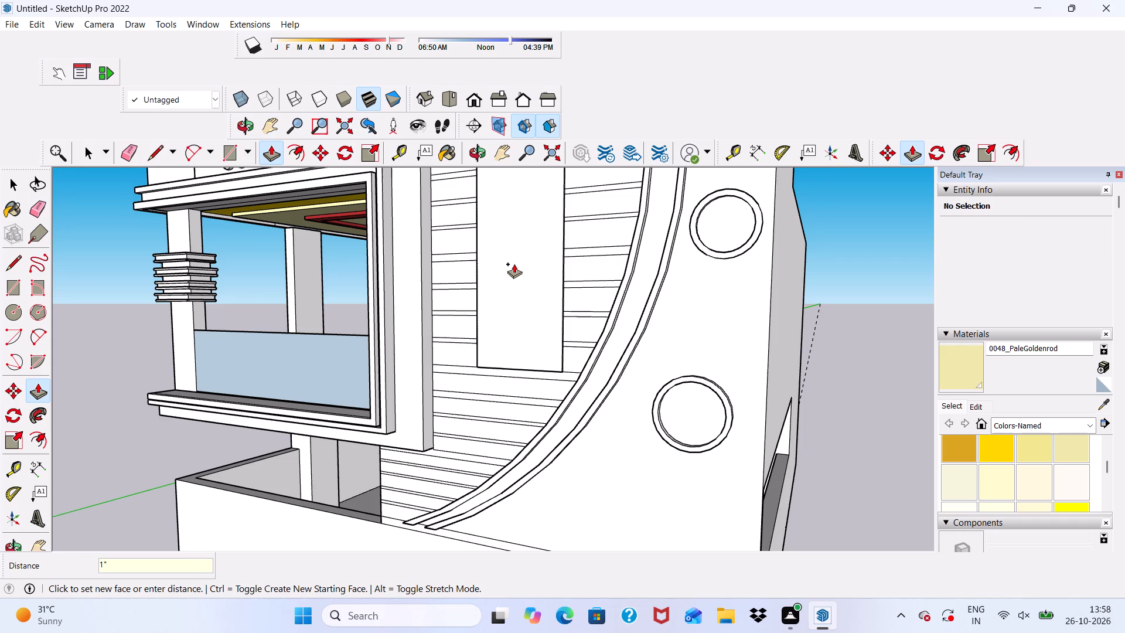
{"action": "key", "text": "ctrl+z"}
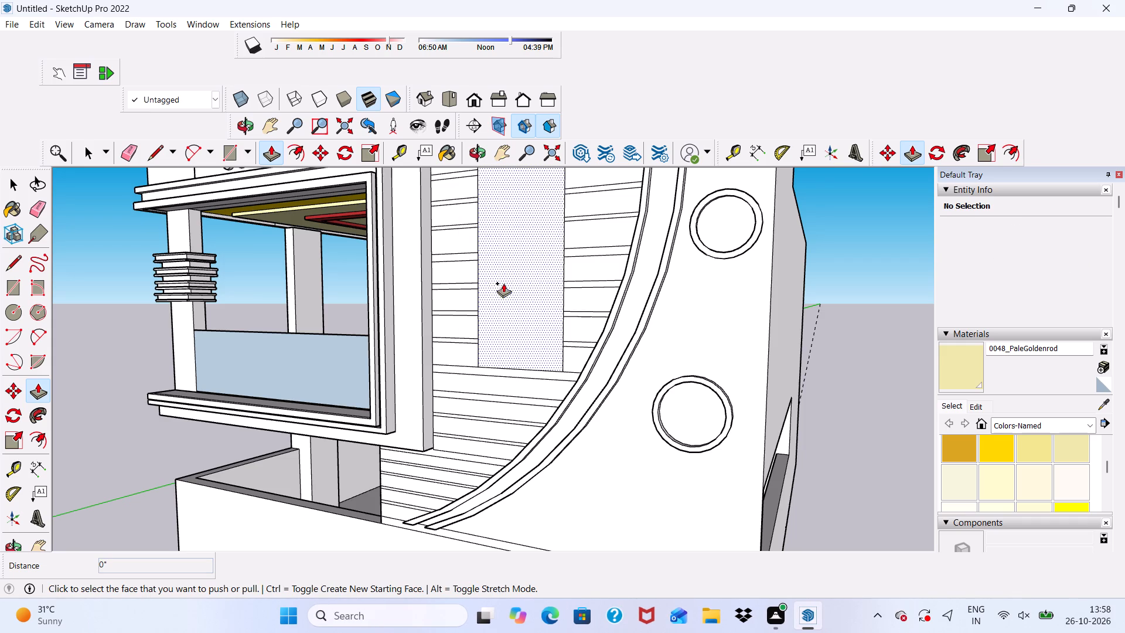
Pull the upright rectangular panel out by 3" from the horizontal strips with Push/Pull.
{"action": "left_click", "coordinate": [519, 280]}
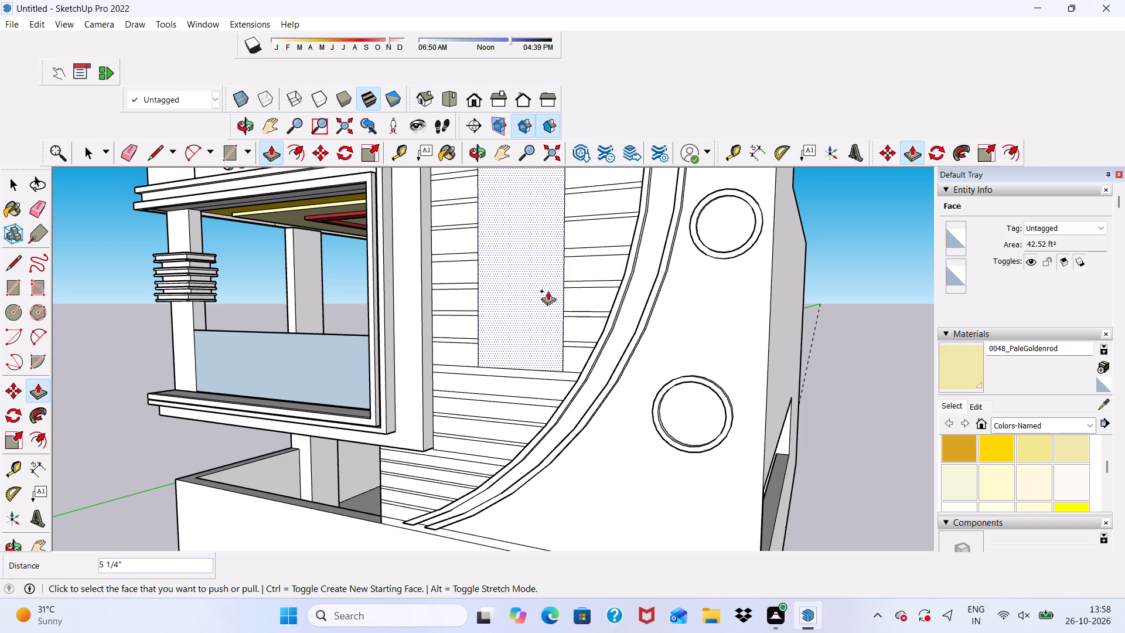
{"action": "scroll", "coordinate": [535, 291], "scroll_direction": "up", "scroll_amount": 5}
{"action": "left_click", "coordinate": [539, 286]}
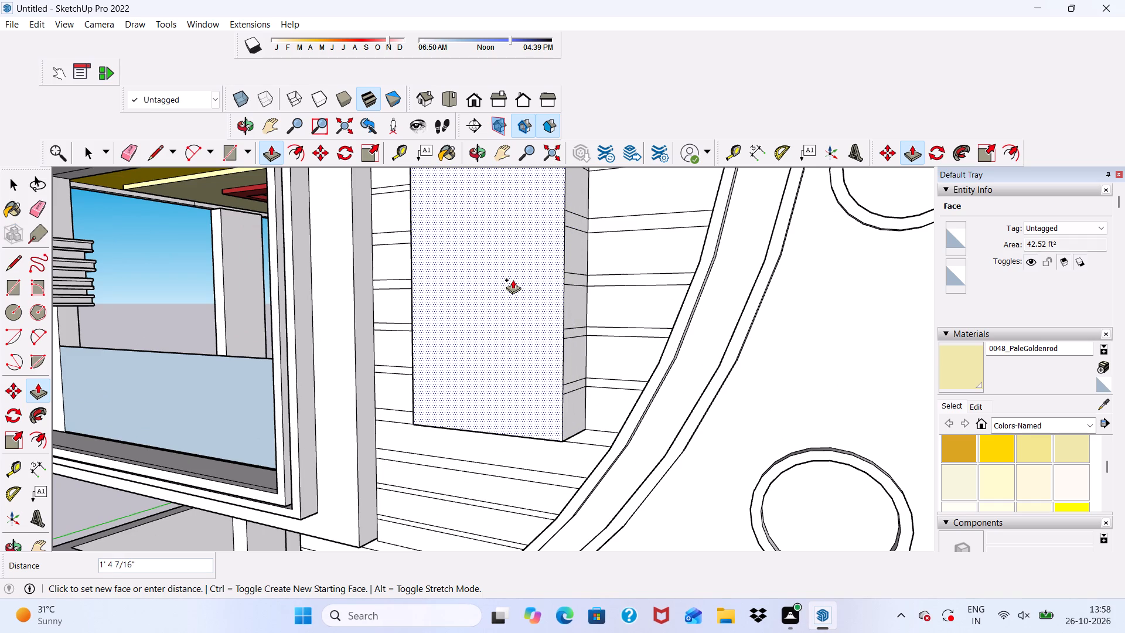
{"action": "type", "text": "3\""}
{"action": "key", "text": "Return"}
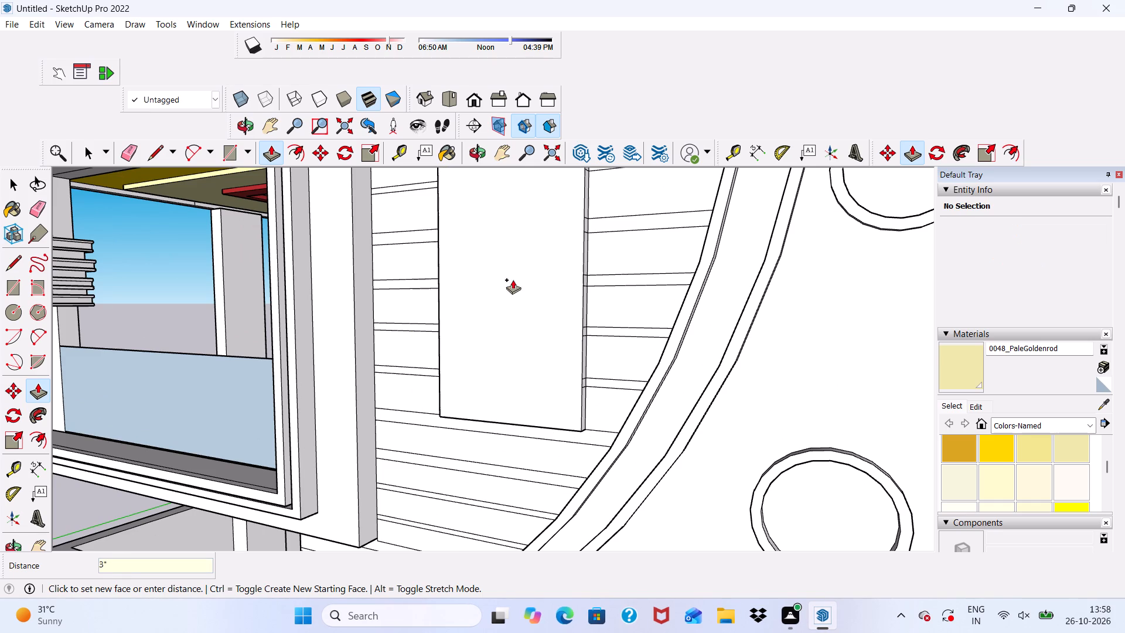
{"action": "key", "text": "space"}
Draw a rectangle about 2' 5" wide and 4' 7" tall on the upper half of the raised upright panel.
{"action": "scroll", "coordinate": [504, 306], "scroll_direction": "down", "scroll_amount": 4}
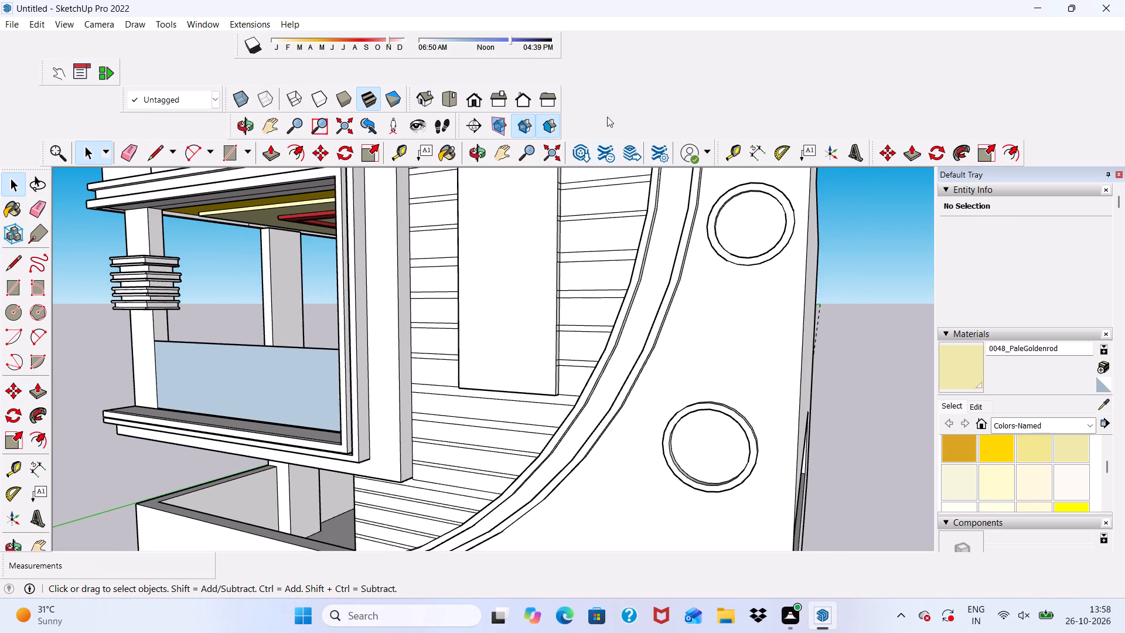
{"action": "scroll", "coordinate": [572, 41], "scroll_direction": "up", "scroll_amount": 3}
{"action": "scroll", "coordinate": [583, 64], "scroll_direction": "down", "scroll_amount": 8}
{"action": "scroll", "coordinate": [481, 205], "scroll_direction": "down", "scroll_amount": 9}
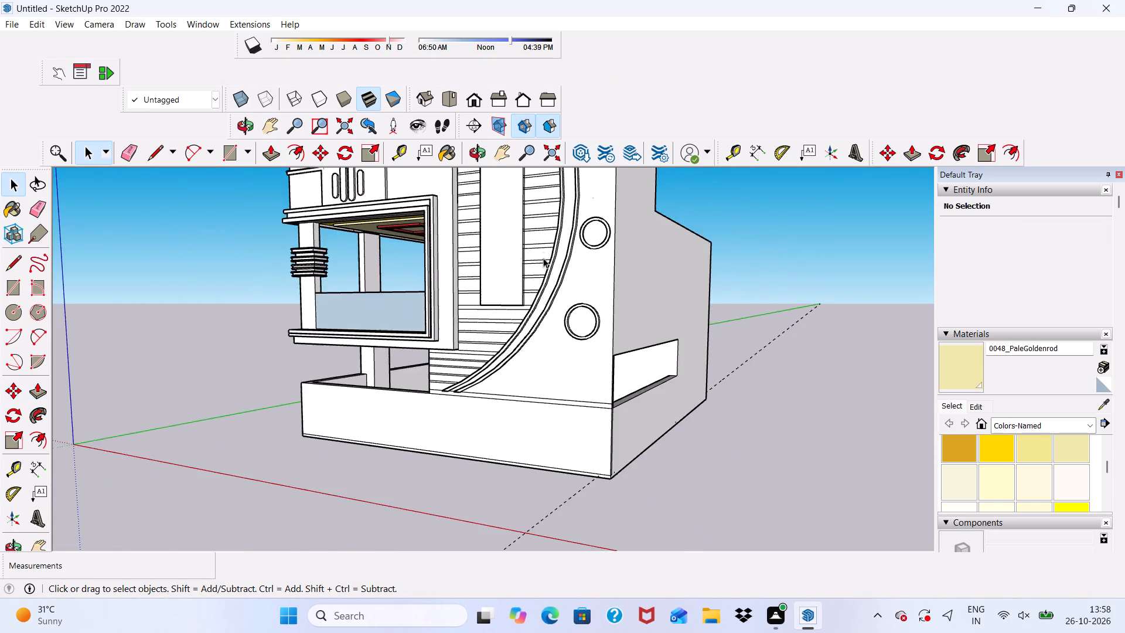
{"action": "scroll", "coordinate": [536, 243], "scroll_direction": "down", "scroll_amount": 4}
{"action": "scroll", "coordinate": [486, 122], "scroll_direction": "up", "scroll_amount": 6}
{"action": "scroll", "coordinate": [497, 151], "scroll_direction": "down", "scroll_amount": 6}
{"action": "scroll", "coordinate": [506, 186], "scroll_direction": "up", "scroll_amount": 10}
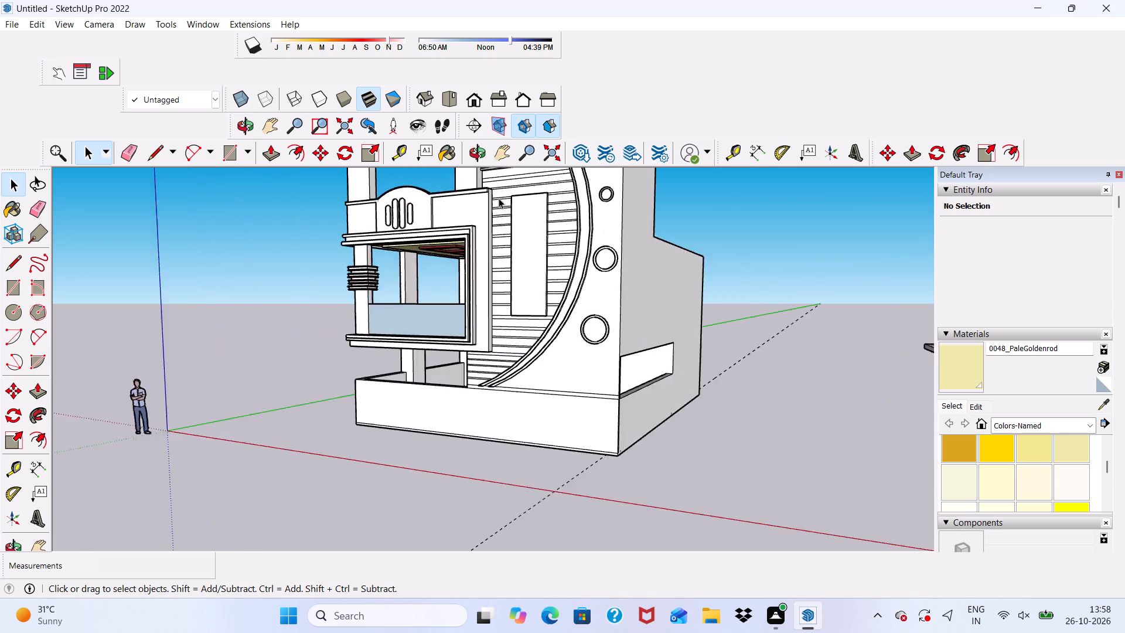
{"action": "scroll", "coordinate": [499, 198], "scroll_direction": "up", "scroll_amount": 2}
{"action": "middle_click_drag", "start_coordinate": [510, 201], "coordinate": [645, 211]}
{"action": "left_click", "coordinate": [224, 148]}
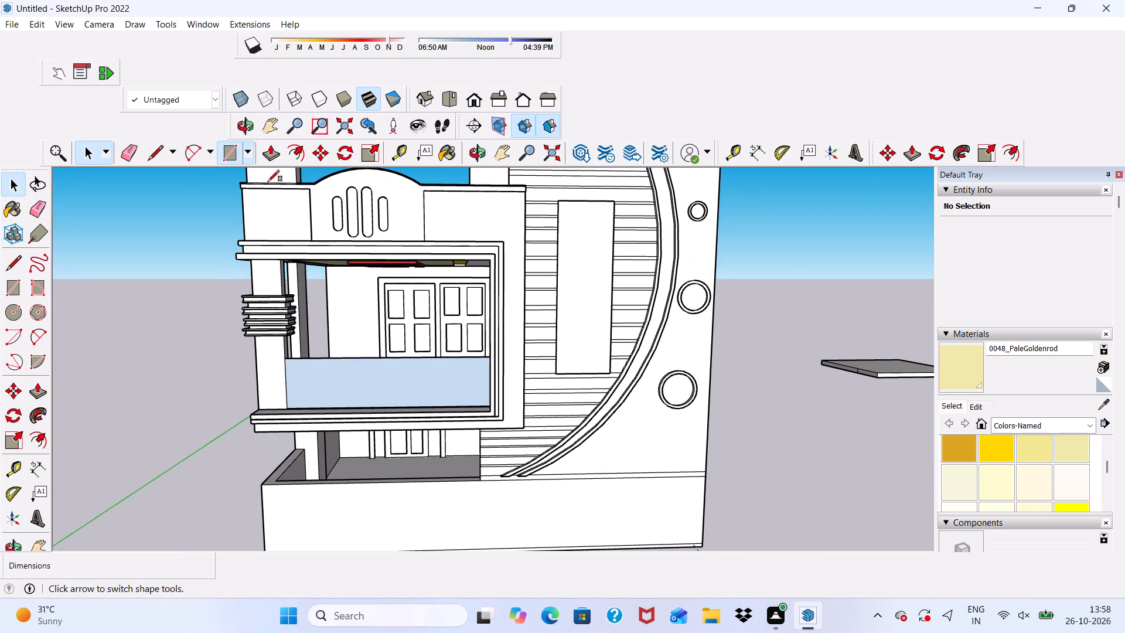
{"action": "scroll", "coordinate": [580, 239], "scroll_direction": "up", "scroll_amount": 10}
{"action": "scroll", "coordinate": [567, 214], "scroll_direction": "down", "scroll_amount": 2}
{"action": "middle_click_drag", "start_coordinate": [570, 216], "coordinate": [633, 262]}
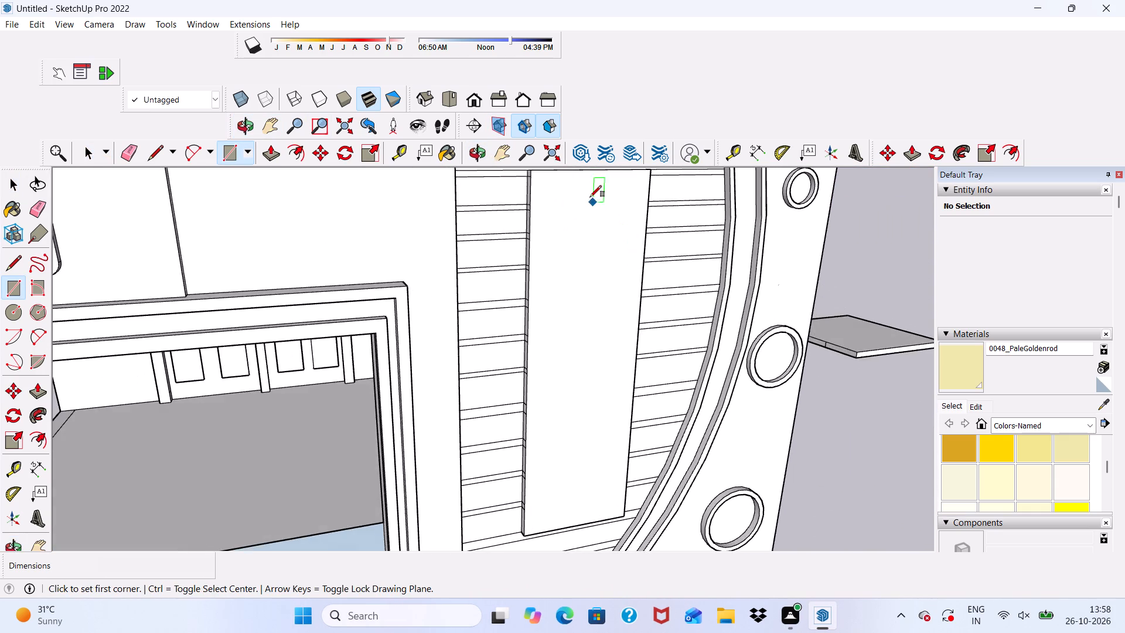
{"action": "scroll", "coordinate": [573, 191], "scroll_direction": "up", "scroll_amount": 4}
{"action": "left_click", "coordinate": [548, 199]}
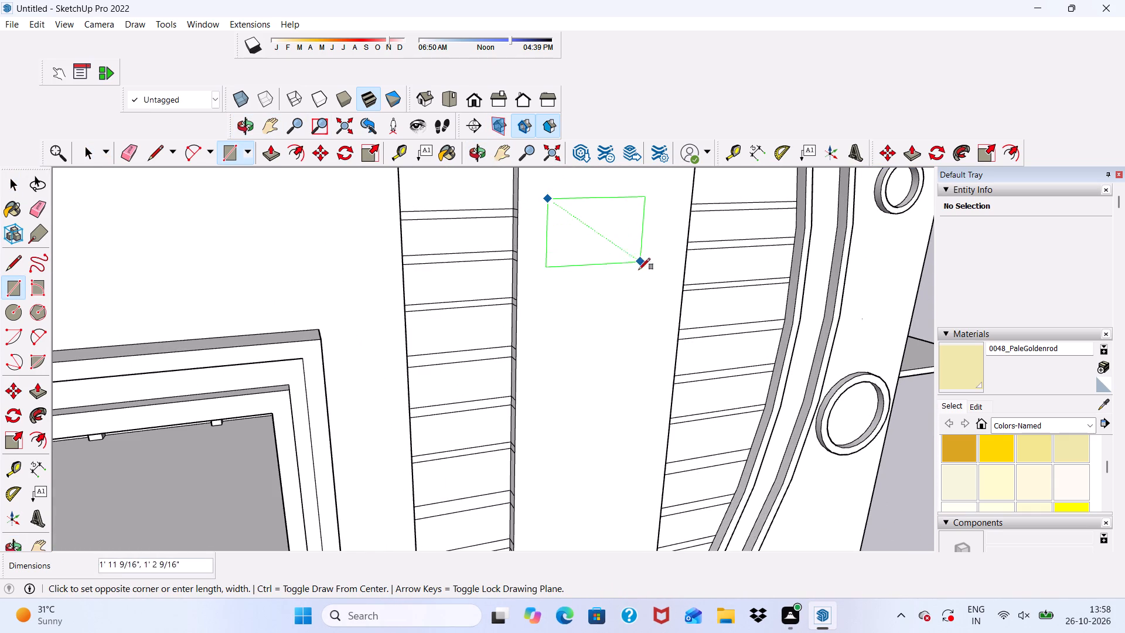
{"action": "scroll", "coordinate": [642, 330], "scroll_direction": "down", "scroll_amount": 1}
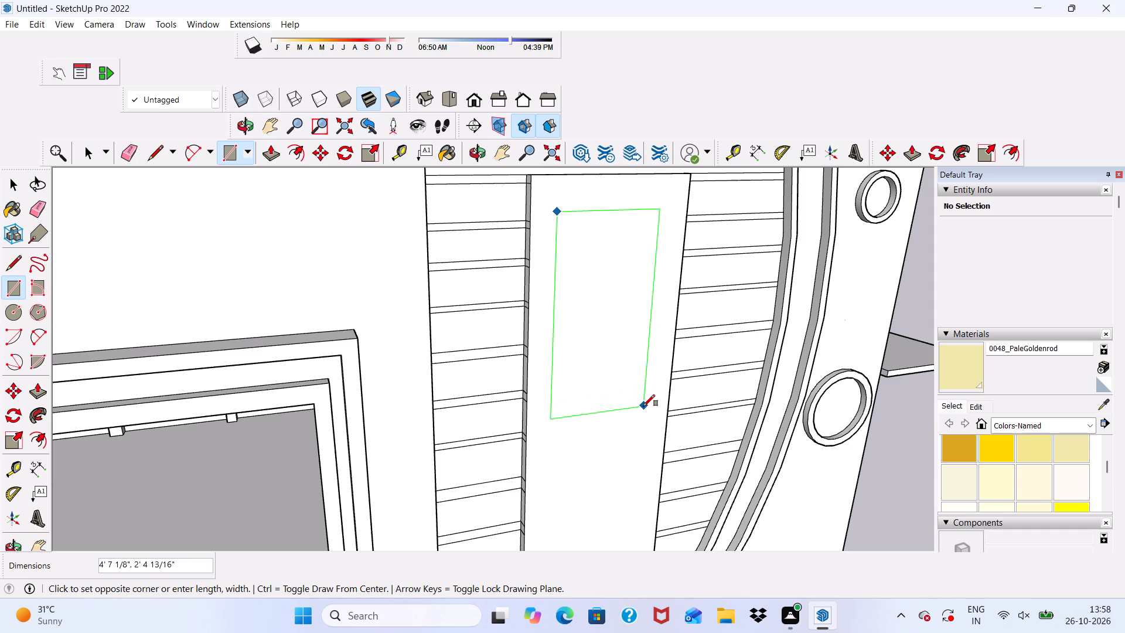
{"action": "left_click", "coordinate": [646, 401]}
{"action": "scroll", "coordinate": [652, 322], "scroll_direction": "down", "scroll_amount": 5}
{"action": "middle_click_drag", "start_coordinate": [652, 317], "coordinate": [650, 254]}
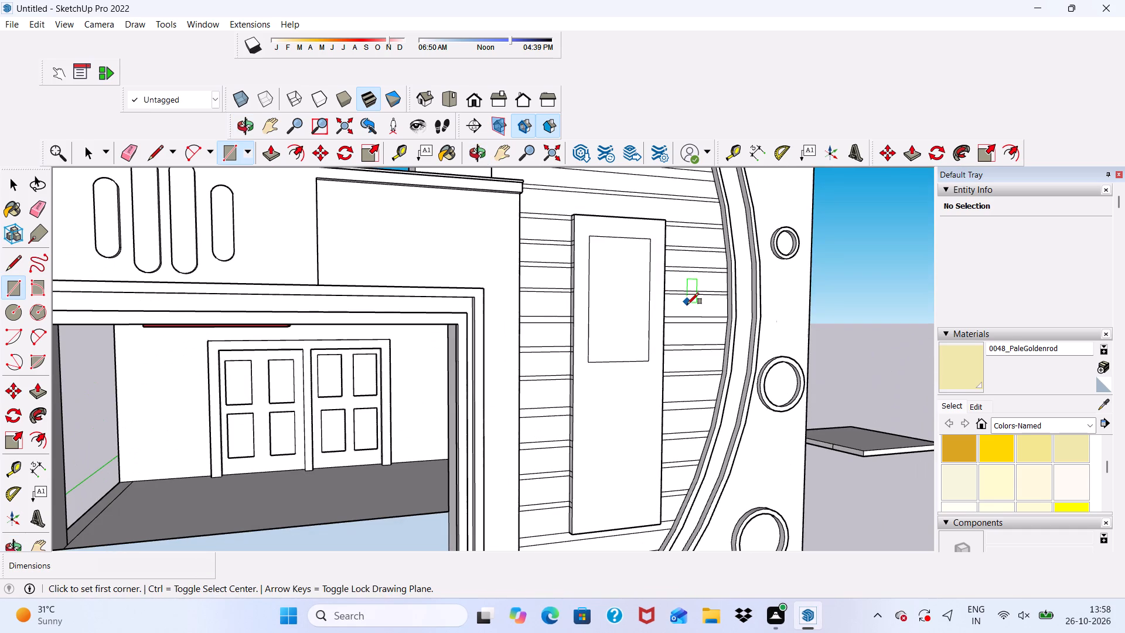
{"action": "key", "text": "space"}
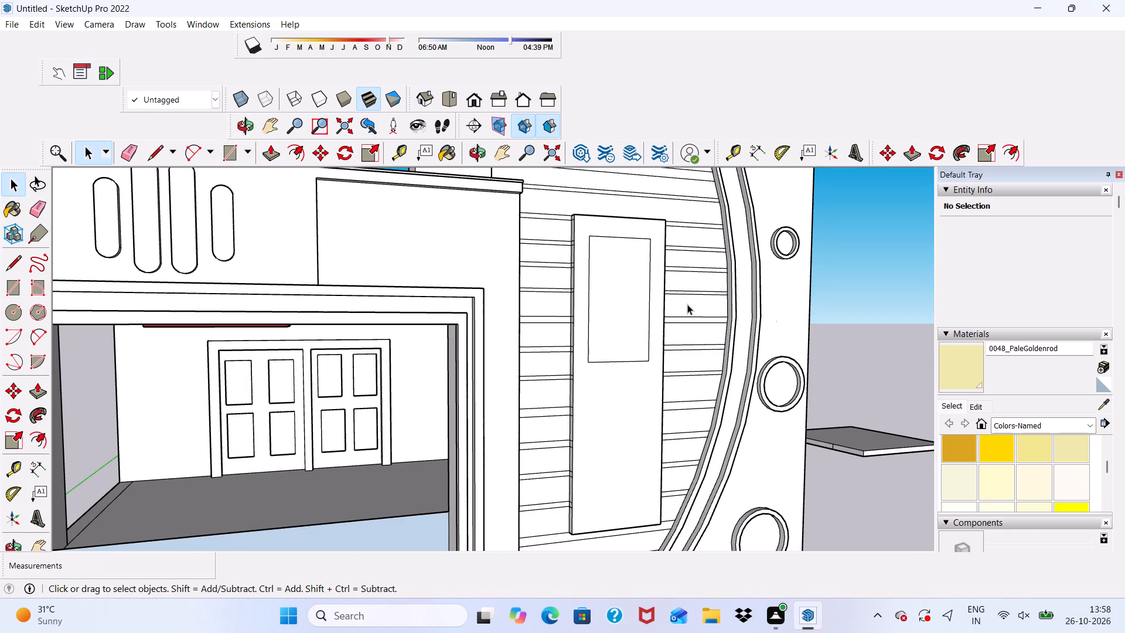
Copy the inner rectangle with its face about 5' 7" straight down onto the lower half of the upright panel.
{"action": "scroll", "coordinate": [705, 256], "scroll_direction": "up", "scroll_amount": 3}
{"action": "double_click", "coordinate": [585, 281]}
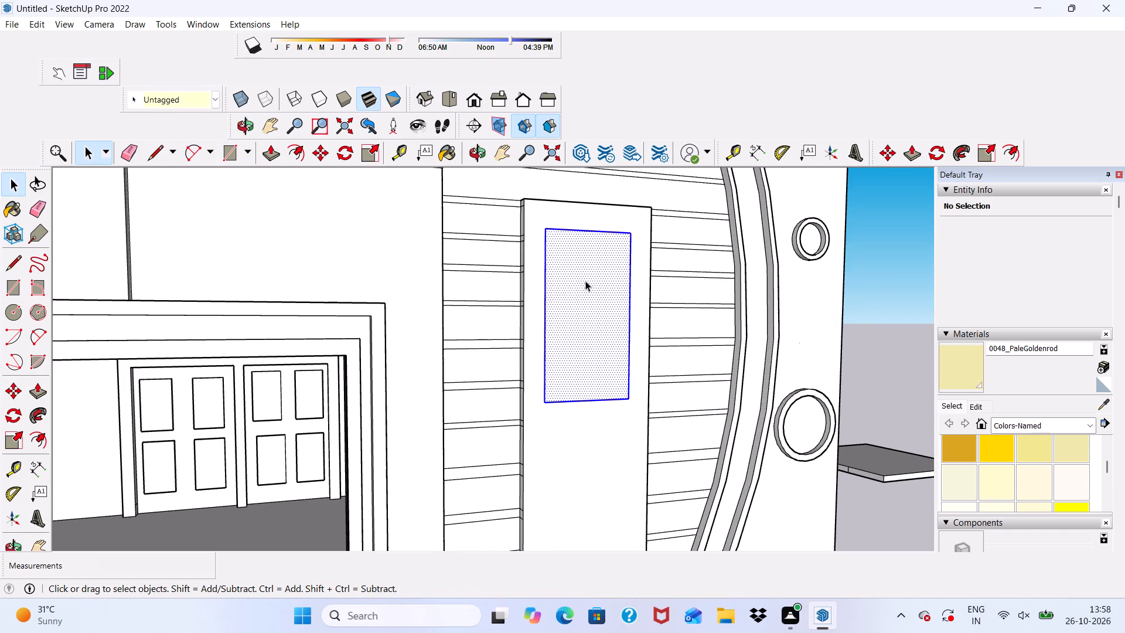
{"action": "left_click", "coordinate": [339, 151]}
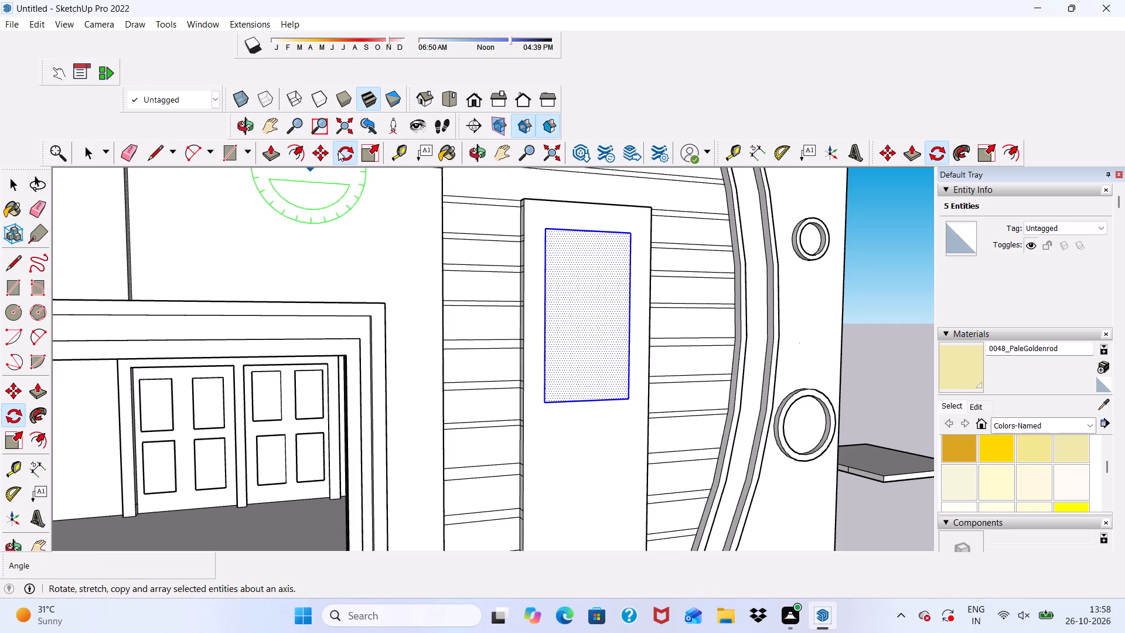
{"action": "scroll", "coordinate": [387, 222], "scroll_direction": "down", "scroll_amount": 3}
{"action": "key", "text": "space"}
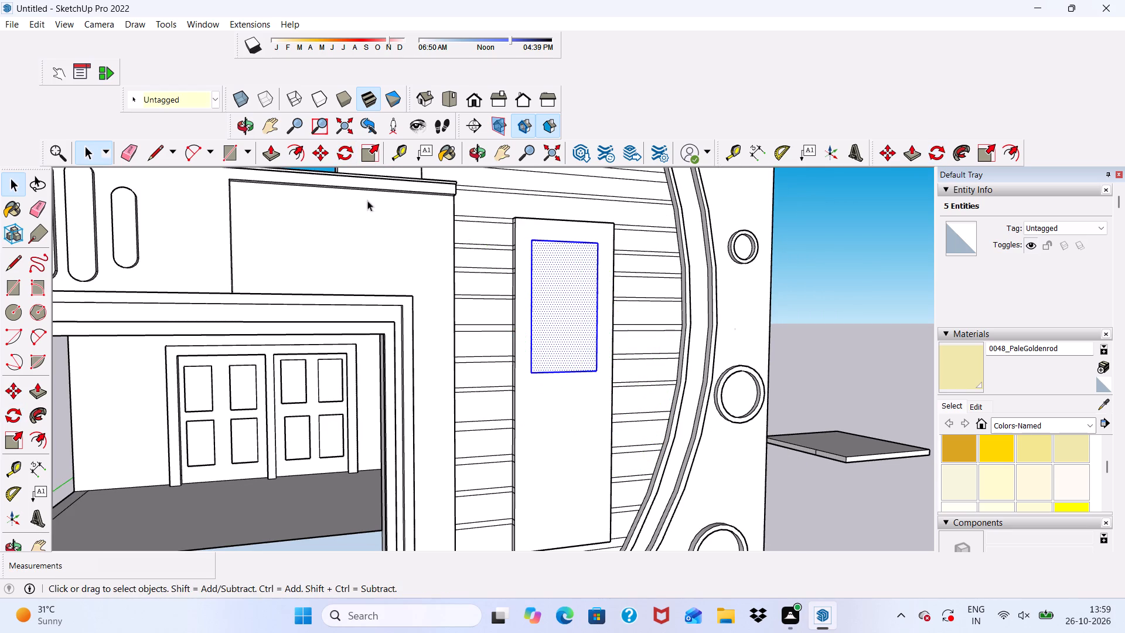
{"action": "left_click", "coordinate": [318, 151]}
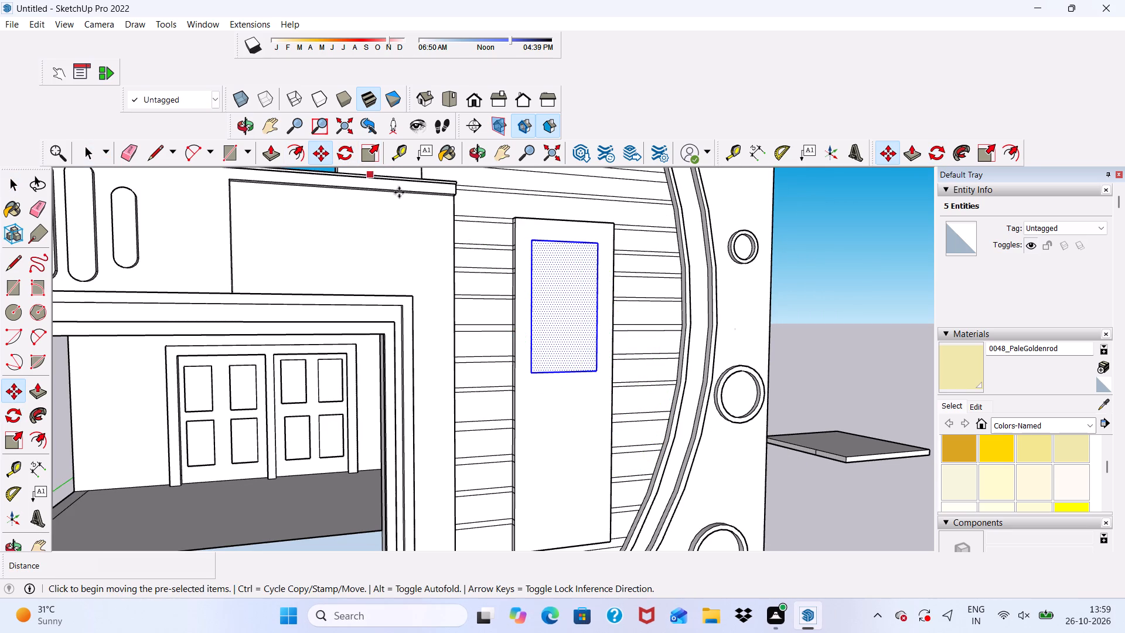
{"action": "left_click", "coordinate": [543, 328]}
{"action": "scroll", "coordinate": [565, 417], "scroll_direction": "down", "scroll_amount": 2}
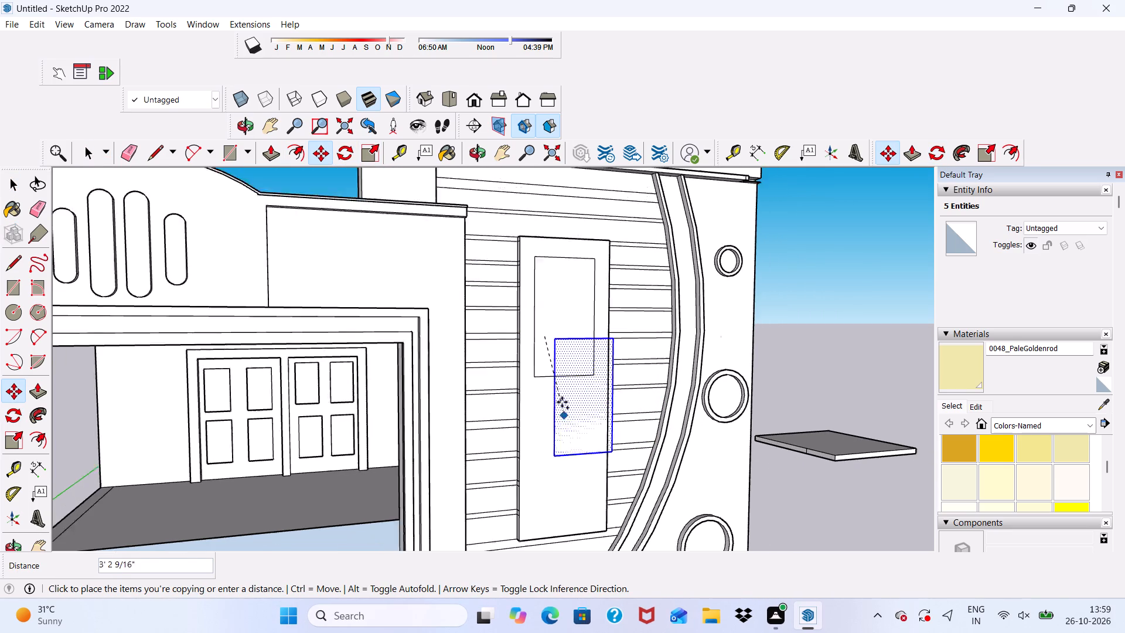
{"action": "scroll", "coordinate": [562, 402], "scroll_direction": "down", "scroll_amount": 5}
{"action": "scroll", "coordinate": [545, 453], "scroll_direction": "up", "scroll_amount": 8}
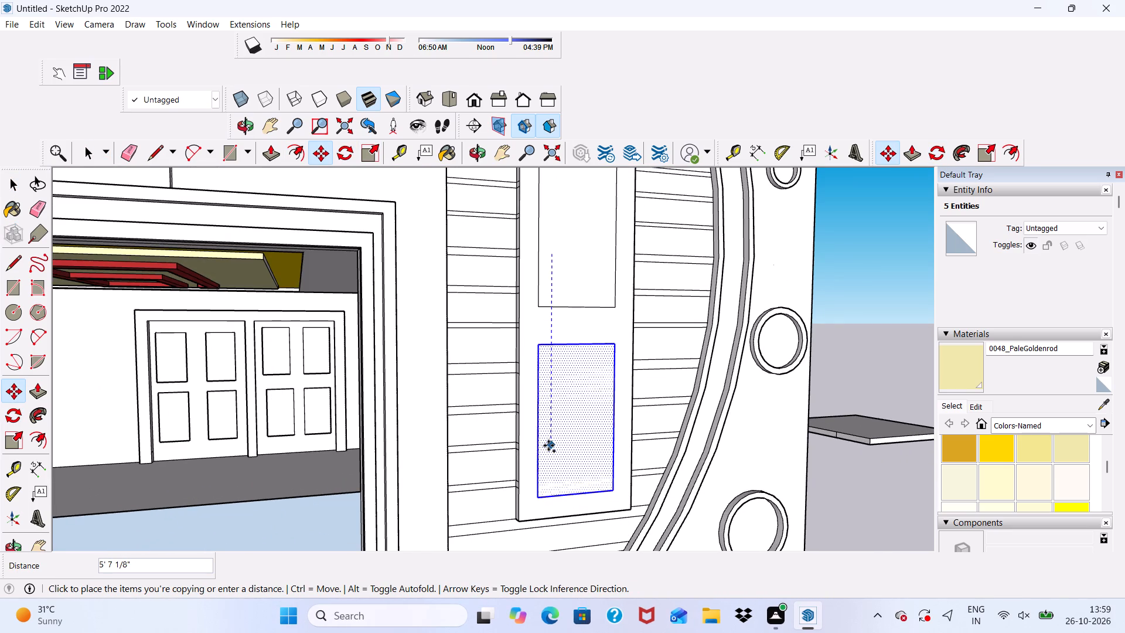
{"action": "left_click", "coordinate": [548, 445]}
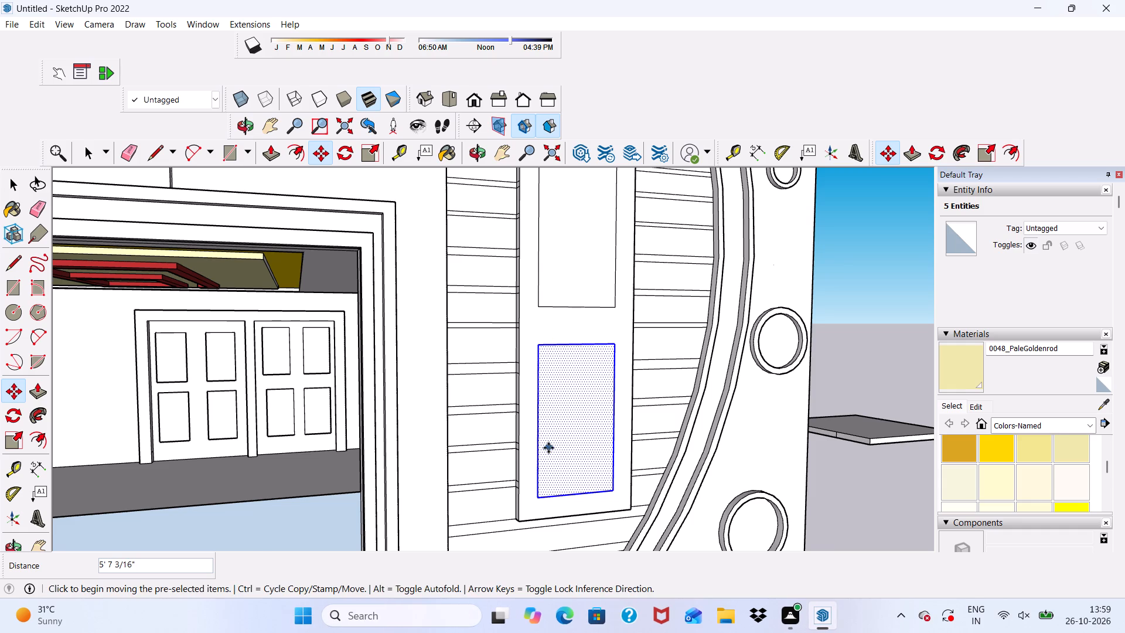
{"action": "key", "text": "space"}
{"action": "left_click", "coordinate": [887, 335]}
Offset the upper inner rectangle of the upright panel inward by 3".
{"action": "scroll", "coordinate": [800, 342], "scroll_direction": "down", "scroll_amount": 2}
{"action": "middle_click_drag", "start_coordinate": [797, 343], "coordinate": [696, 317]}
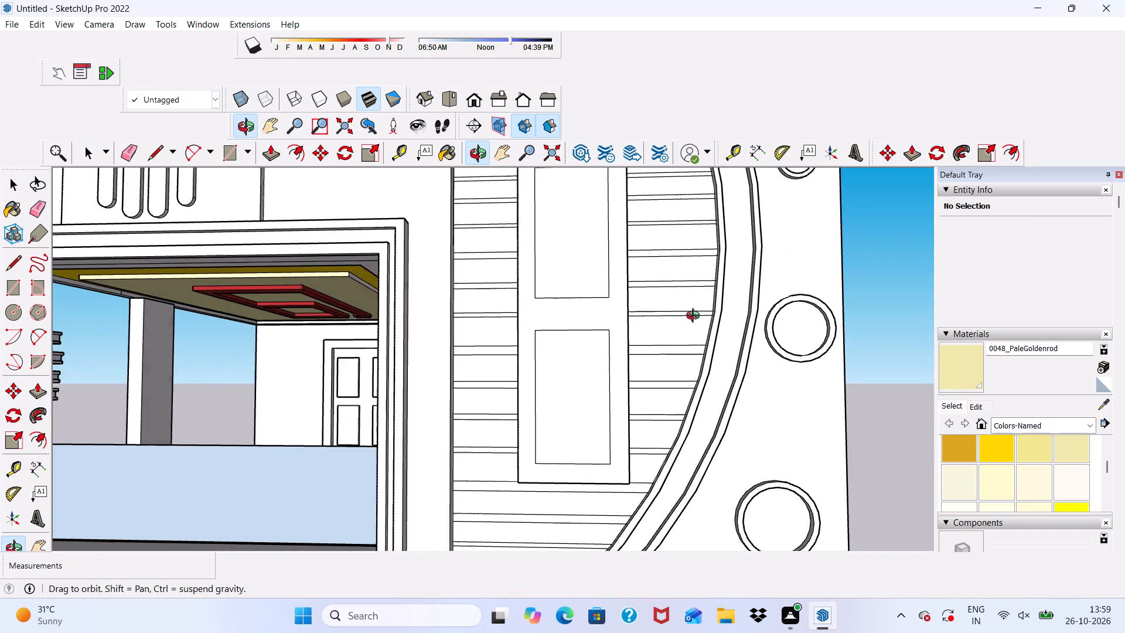
{"action": "middle_click_drag", "start_coordinate": [696, 317], "coordinate": [693, 316]}
{"action": "scroll", "coordinate": [682, 306], "scroll_direction": "down", "scroll_amount": 7}
{"action": "left_click_drag", "start_coordinate": [582, 354], "coordinate": [582, 318]}
{"action": "middle_click_drag", "start_coordinate": [582, 354], "coordinate": [582, 307]}
{"action": "scroll", "coordinate": [582, 261], "scroll_direction": "down", "scroll_amount": 9}
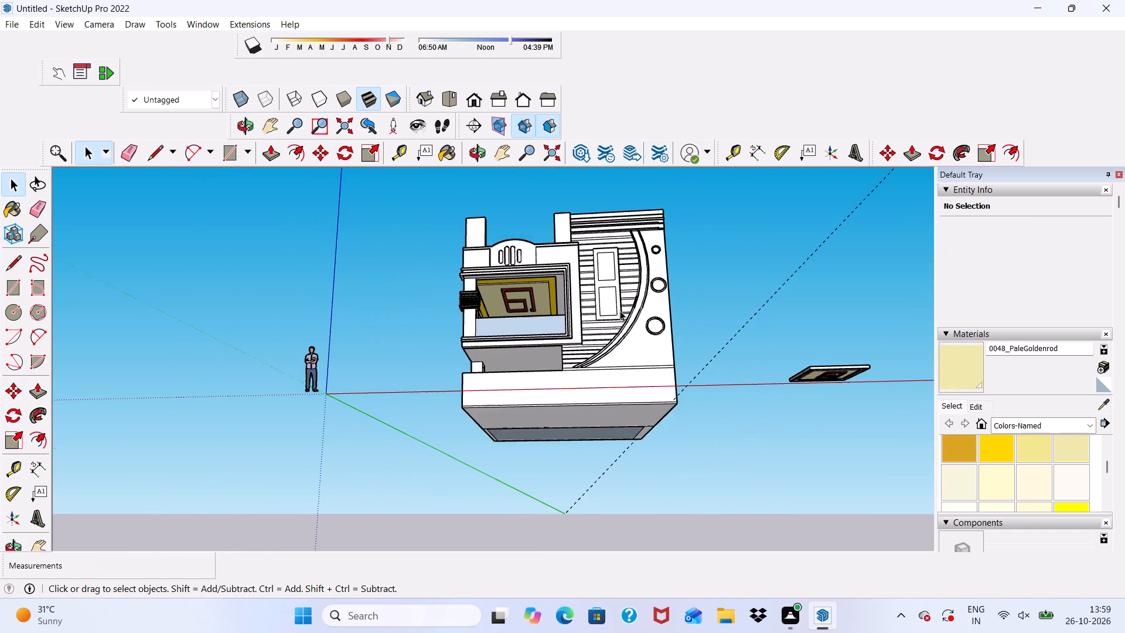
{"action": "middle_click_drag", "start_coordinate": [621, 311], "coordinate": [612, 395]}
{"action": "scroll", "coordinate": [604, 284], "scroll_direction": "up", "scroll_amount": 6}
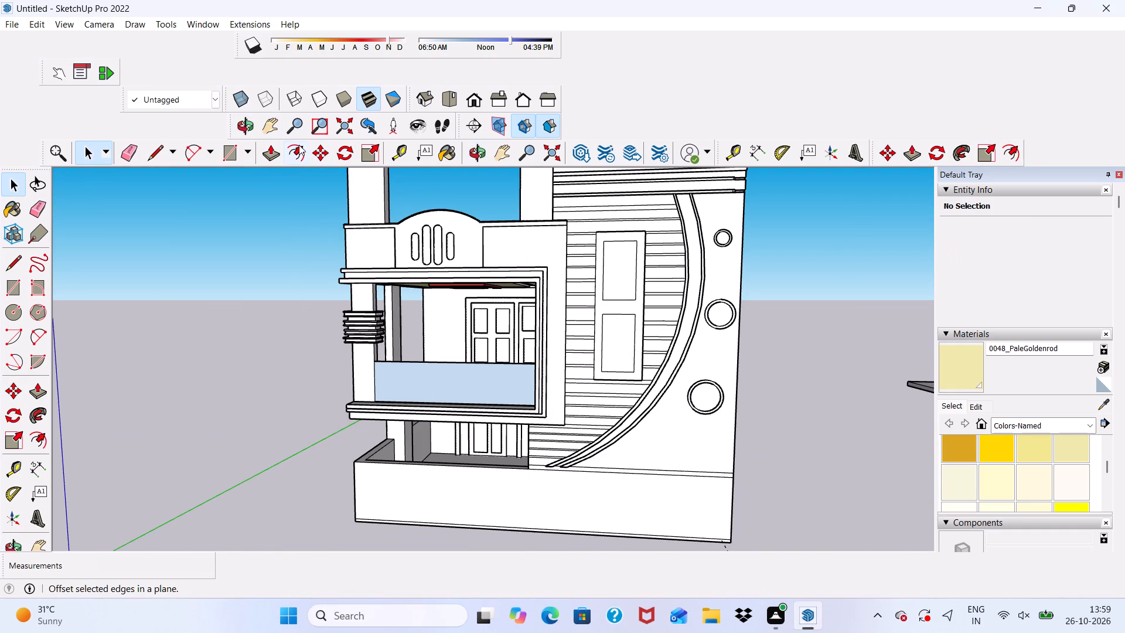
{"action": "left_click", "coordinate": [298, 149]}
{"action": "scroll", "coordinate": [697, 311], "scroll_direction": "up", "scroll_amount": 3}
{"action": "left_click", "coordinate": [598, 266]}
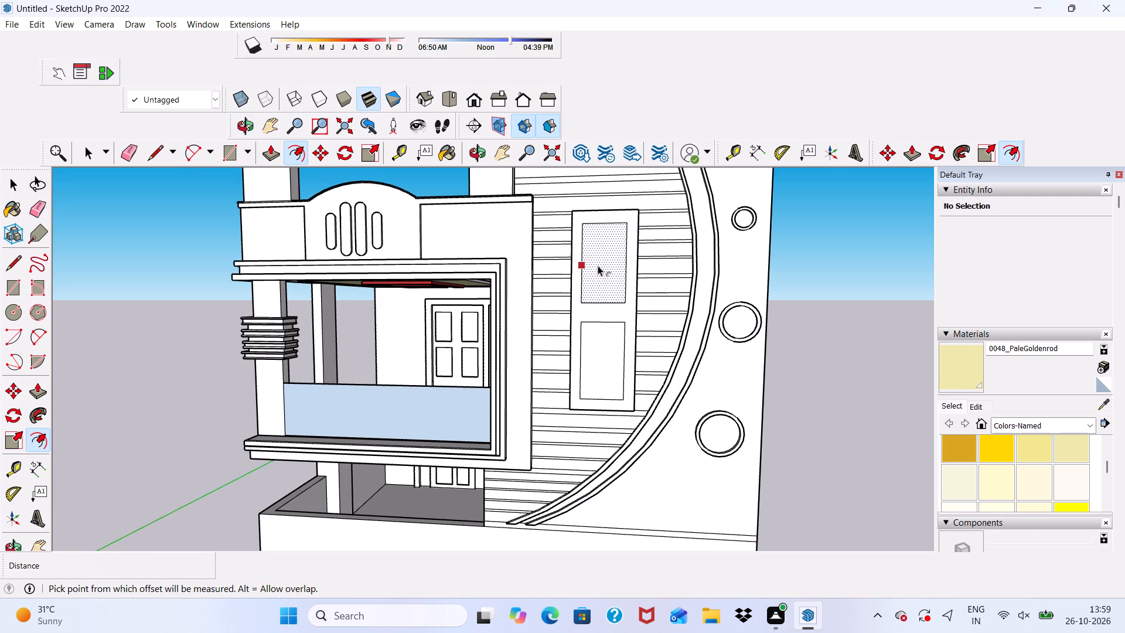
{"action": "scroll", "coordinate": [589, 268], "scroll_direction": "up", "scroll_amount": 5}
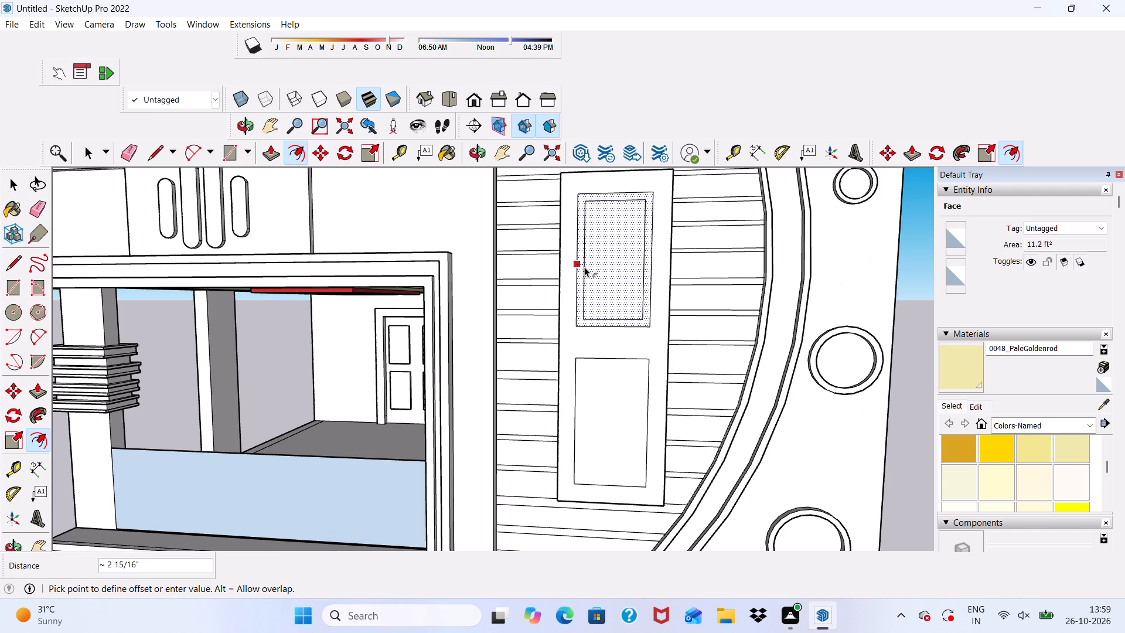
{"action": "type", "text": "3\""}
{"action": "key", "text": "Return"}
{"action": "key", "text": "space"}
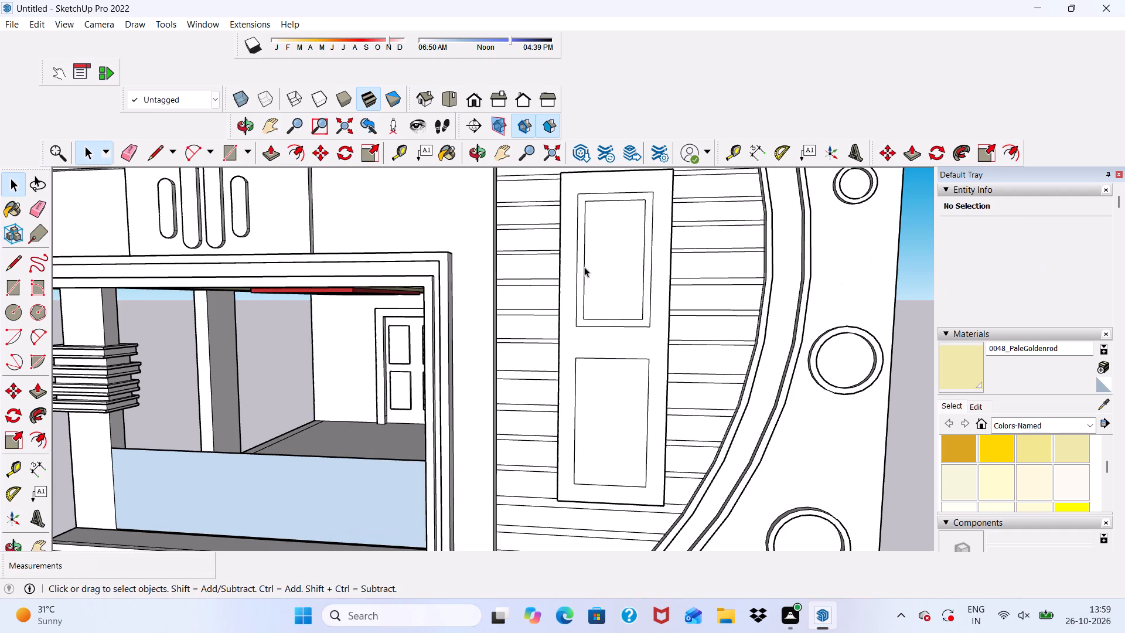
Offset the lower inner rectangle of the upright panel inward by 3".
{"action": "scroll", "coordinate": [570, 488], "scroll_direction": "up", "scroll_amount": 2}
{"action": "left_click", "coordinate": [581, 409]}
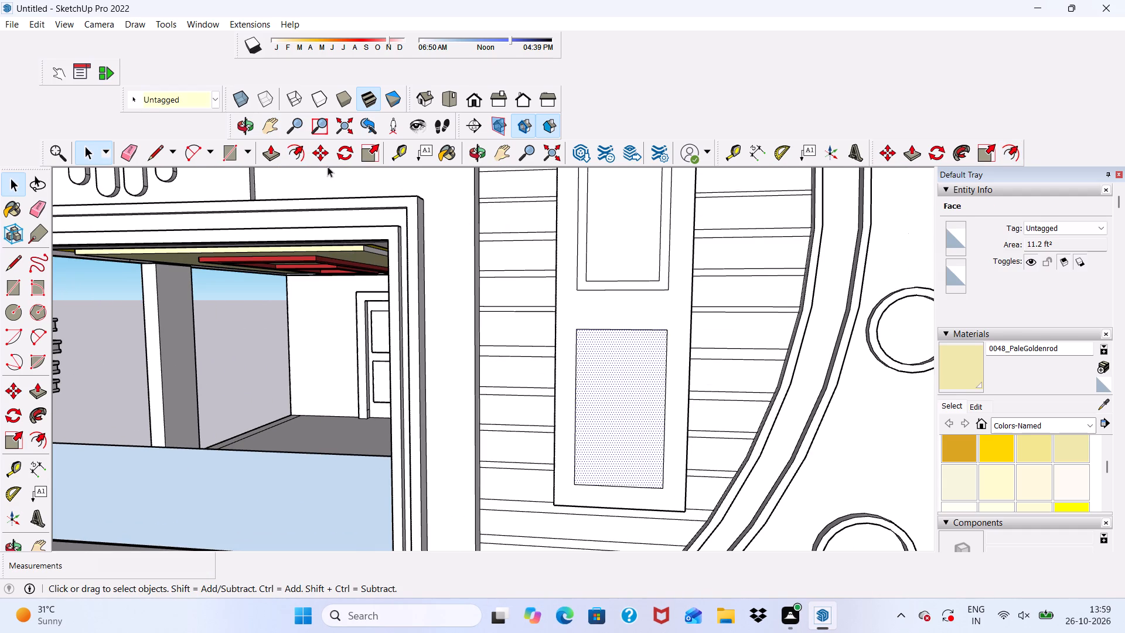
{"action": "left_click", "coordinate": [296, 155]}
{"action": "left_click", "coordinate": [579, 426]}
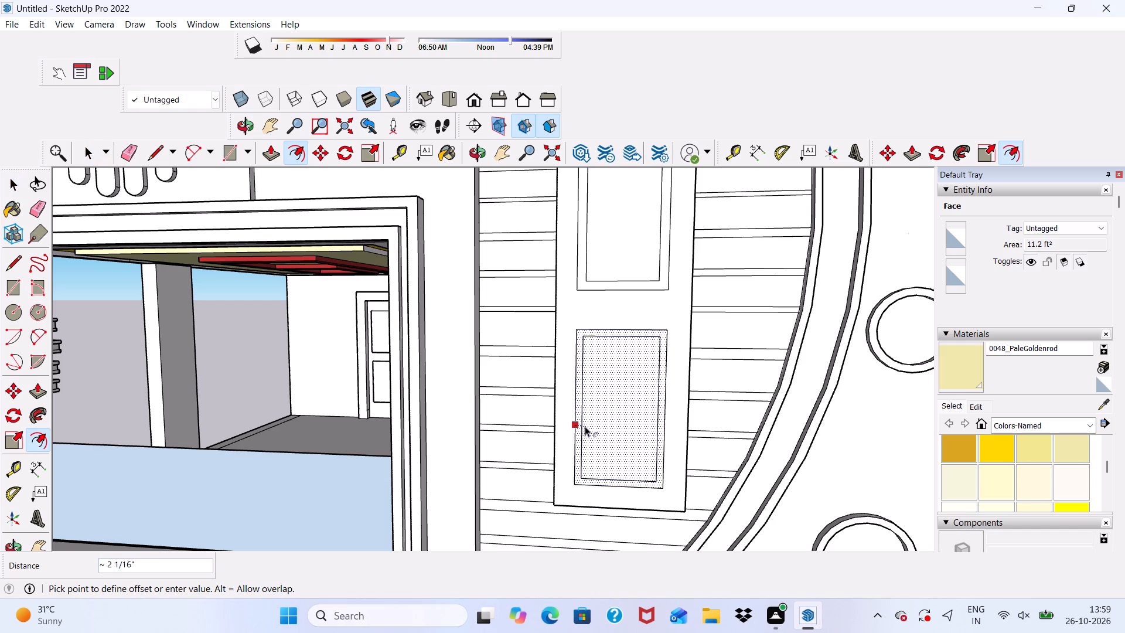
{"action": "key", "text": "3"}
{"action": "key", "text": "shift+quotedbl"}
{"action": "key", "text": "Return"}
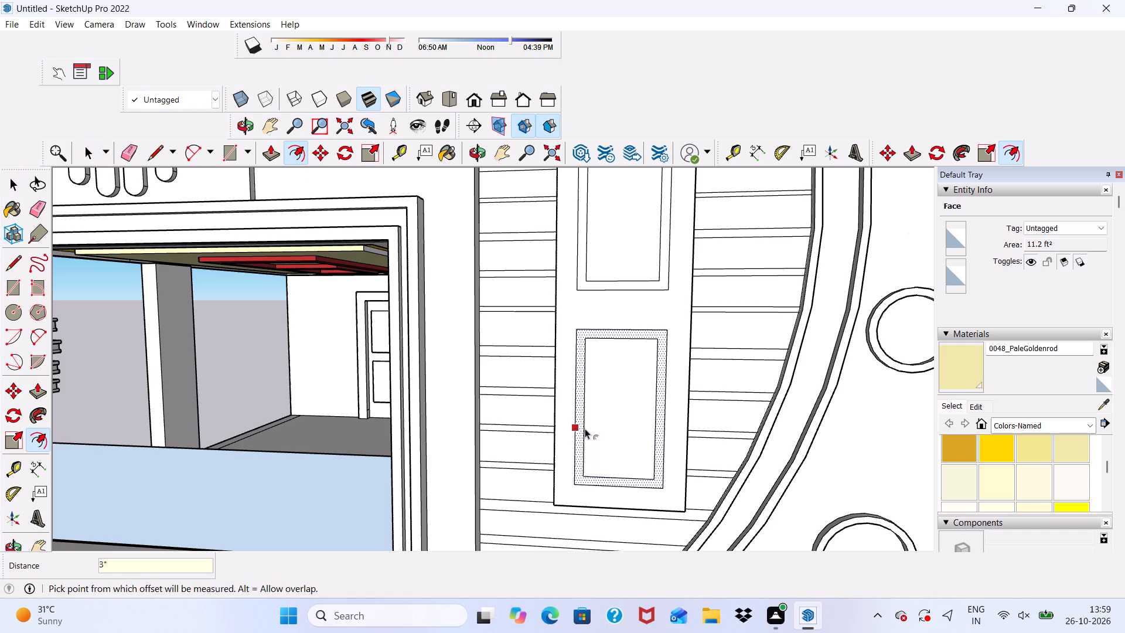
{"action": "key", "text": "space"}
{"action": "scroll", "coordinate": [581, 384], "scroll_direction": "down", "scroll_amount": 11}
{"action": "left_click", "coordinate": [778, 286]}
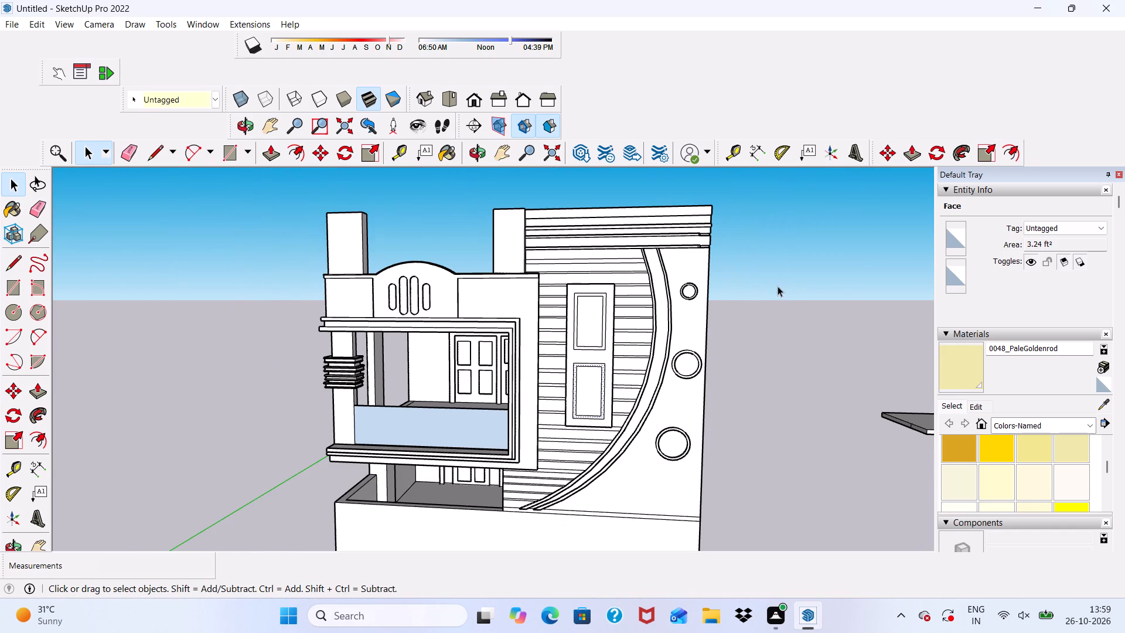
Pull the border face between the upper pair of rectangles out by 3" to form a raised frame.
{"action": "scroll", "coordinate": [551, 369], "scroll_direction": "up", "scroll_amount": 5}
{"action": "scroll", "coordinate": [631, 284], "scroll_direction": "up", "scroll_amount": 15}
{"action": "left_click", "coordinate": [630, 221]}
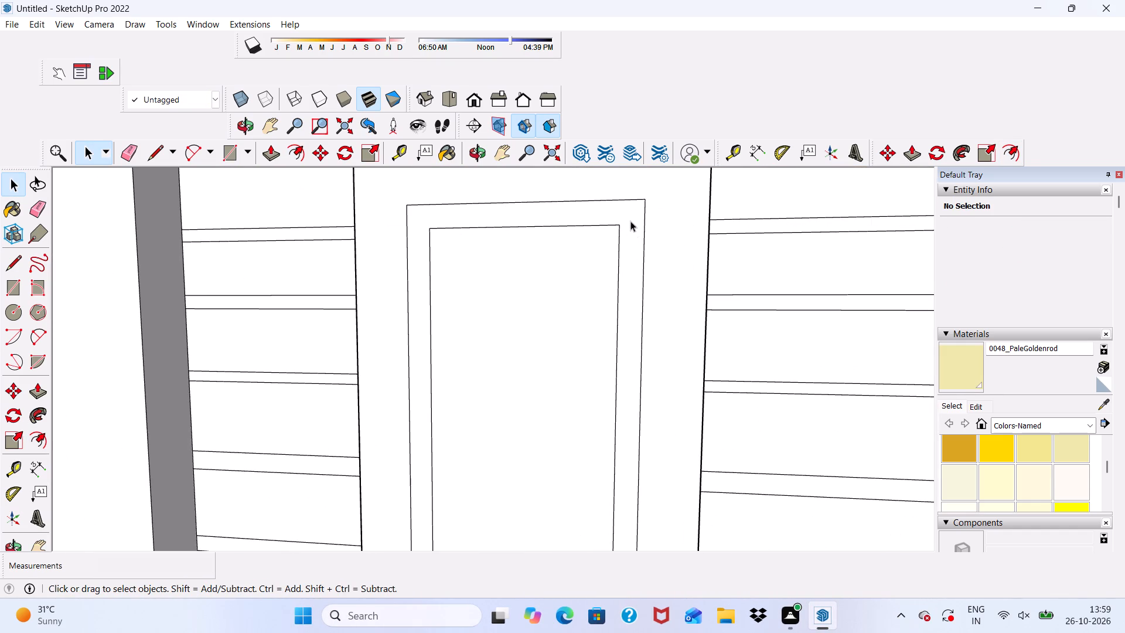
{"action": "left_click", "coordinate": [268, 146]}
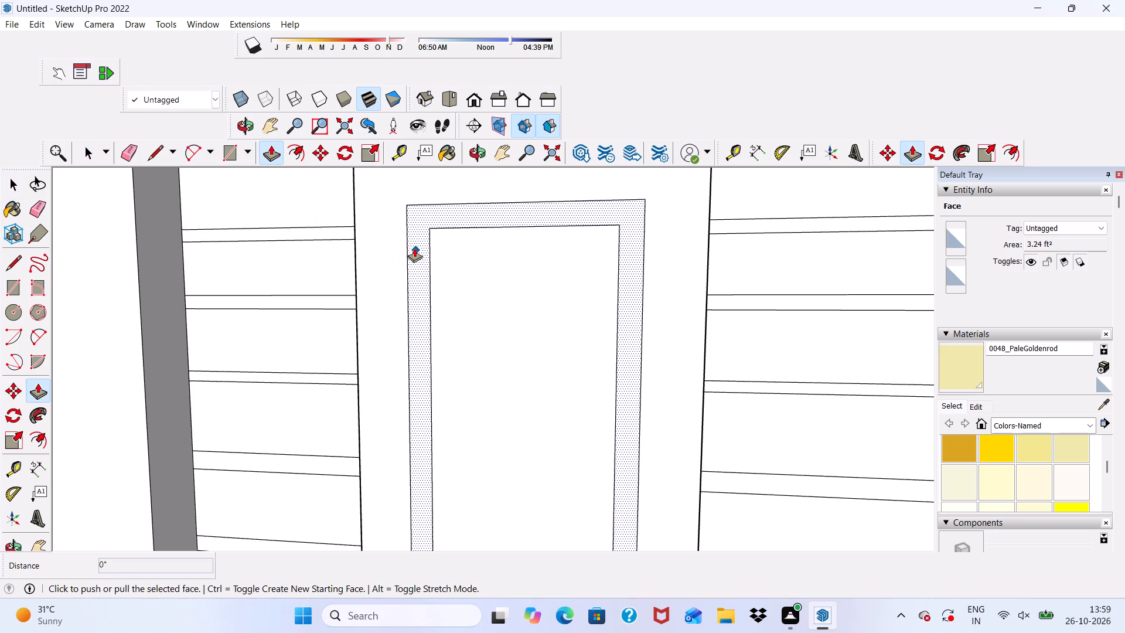
{"action": "left_click", "coordinate": [414, 248]}
{"action": "type", "text": "3\""}
{"action": "key", "text": "Return"}
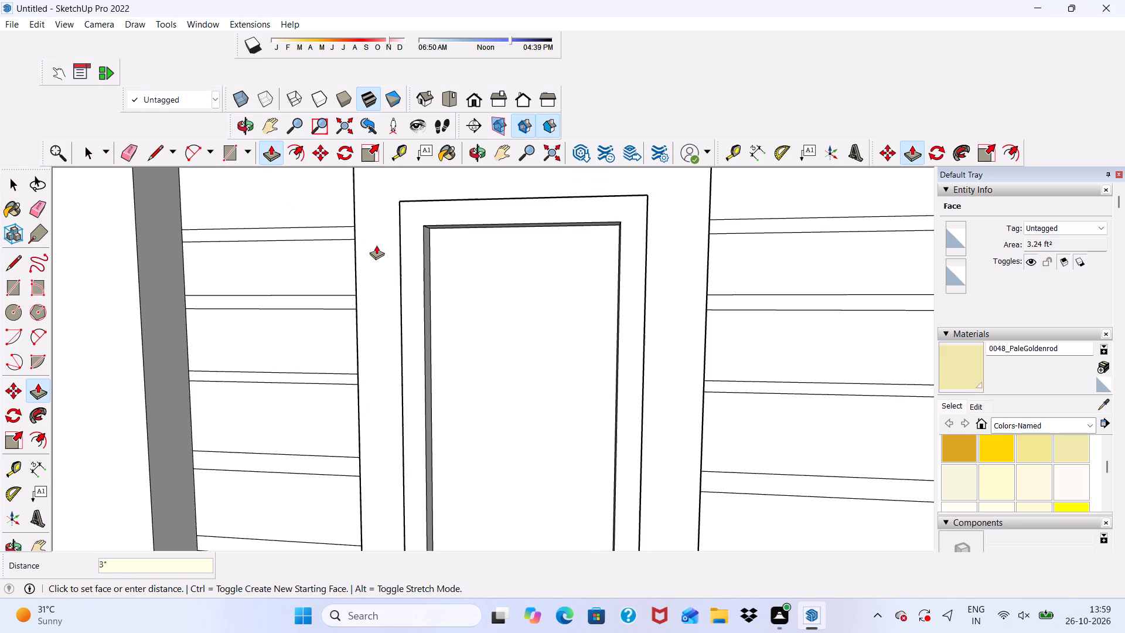
Pull the border face between the lower pair of rectangles out by 3" to form a matching raised frame.
{"action": "scroll", "coordinate": [397, 207], "scroll_direction": "down", "scroll_amount": 14}
{"action": "scroll", "coordinate": [411, 271], "scroll_direction": "up", "scroll_amount": 6}
{"action": "scroll", "coordinate": [399, 358], "scroll_direction": "down", "scroll_amount": 5}
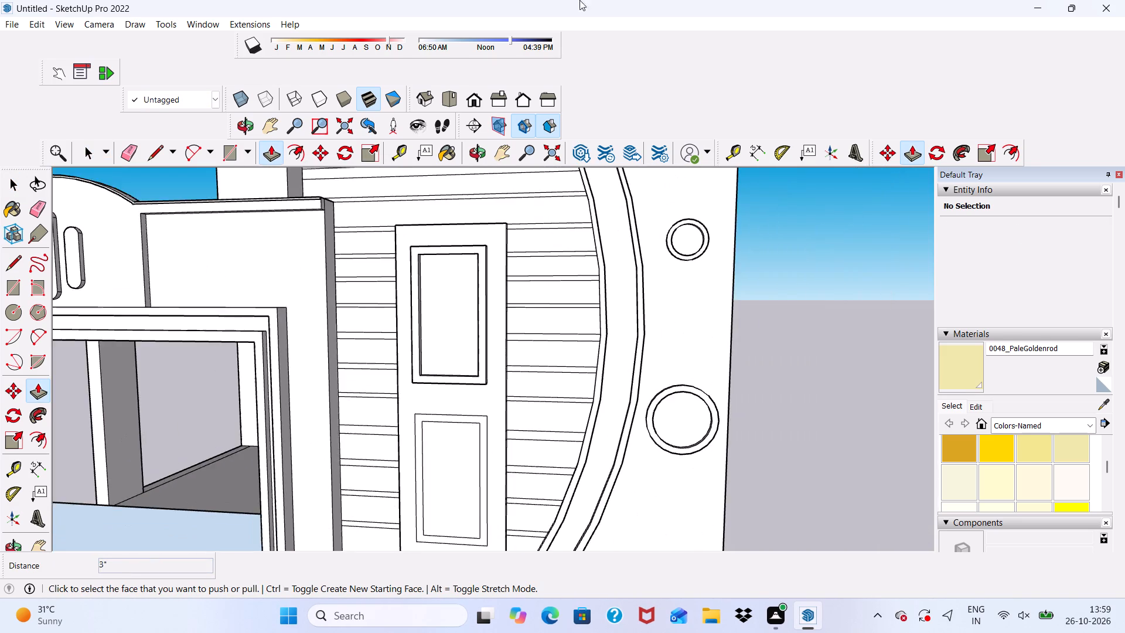
{"action": "scroll", "coordinate": [305, 207], "scroll_direction": "down", "scroll_amount": 2}
{"action": "scroll", "coordinate": [367, 441], "scroll_direction": "up", "scroll_amount": 7}
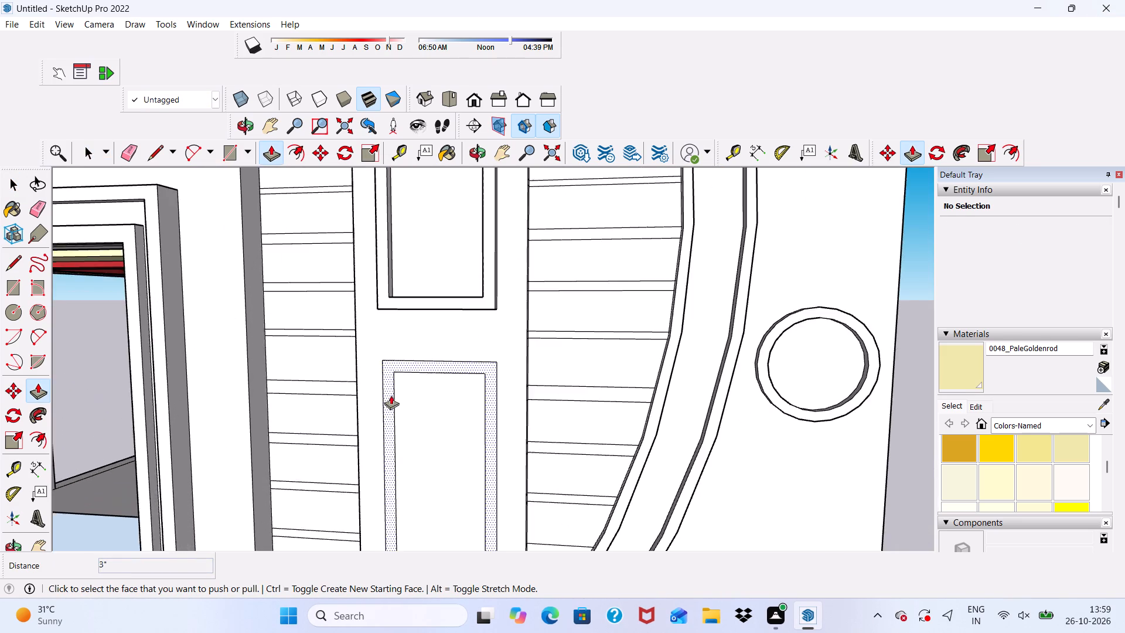
{"action": "scroll", "coordinate": [391, 395], "scroll_direction": "up", "scroll_amount": 4}
{"action": "left_click", "coordinate": [388, 387]}
{"action": "type", "text": "3\""}
{"action": "key", "text": "Return"}
{"action": "key", "text": "space"}
{"action": "scroll", "coordinate": [384, 403], "scroll_direction": "down", "scroll_amount": 12}
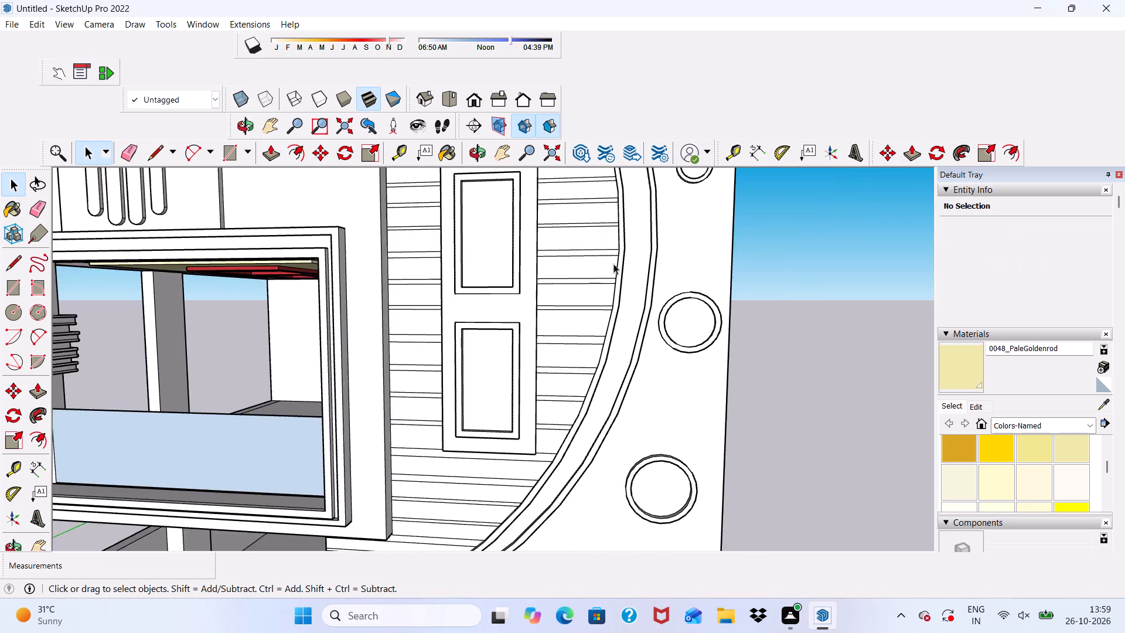
Erase the strip lines crossing the upright panel's left side face, from its top down alongside the upper framed rectangle.
{"action": "scroll", "coordinate": [613, 264], "scroll_direction": "down", "scroll_amount": 3}
{"action": "middle_click_drag", "start_coordinate": [578, 323], "coordinate": [738, 280]}
{"action": "middle_click_drag", "start_coordinate": [572, 263], "coordinate": [588, 268]}
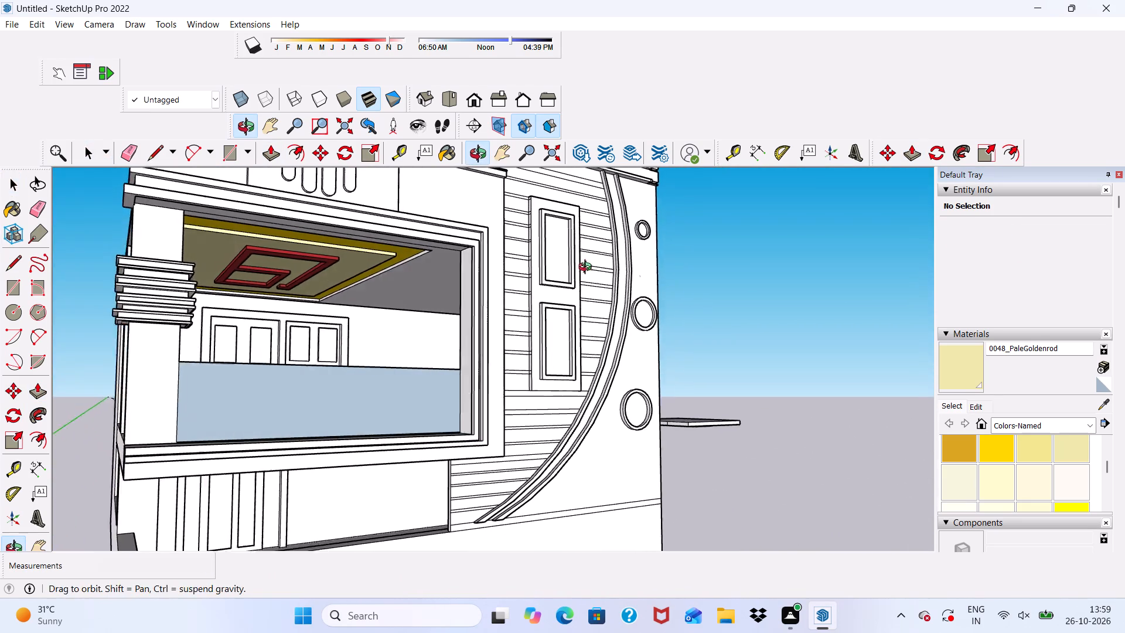
{"action": "middle_click_drag", "start_coordinate": [588, 268], "coordinate": [596, 281]}
{"action": "left_click", "coordinate": [132, 149]}
{"action": "scroll", "coordinate": [431, 238], "scroll_direction": "up", "scroll_amount": 3}
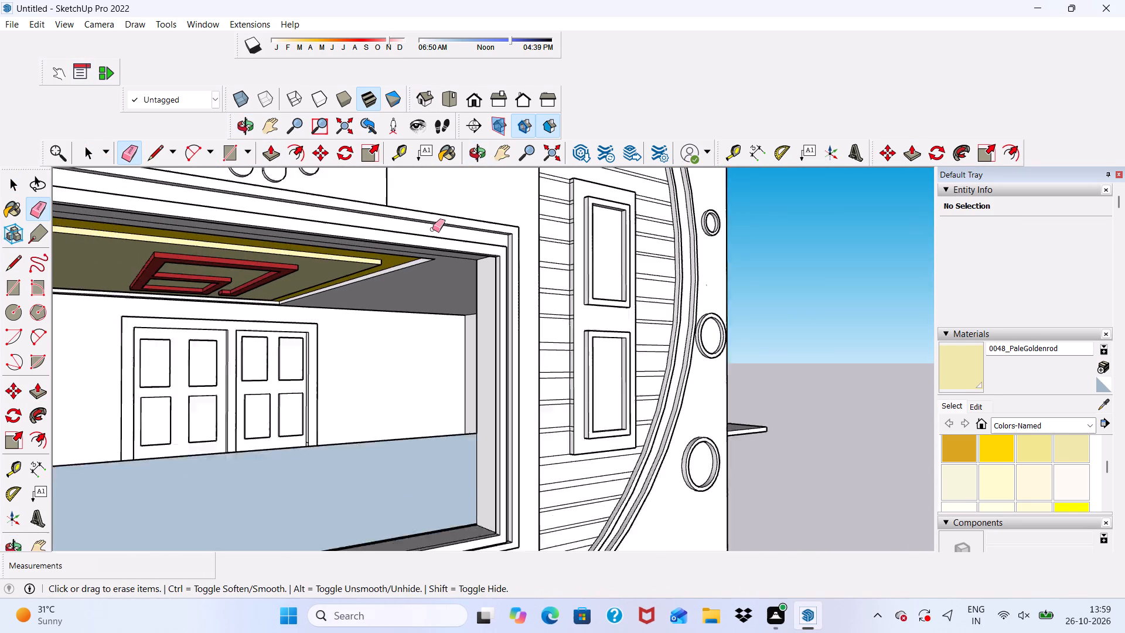
{"action": "scroll", "coordinate": [432, 229], "scroll_direction": "up", "scroll_amount": 15}
{"action": "scroll", "coordinate": [551, 188], "scroll_direction": "down", "scroll_amount": 9}
{"action": "scroll", "coordinate": [576, 249], "scroll_direction": "up", "scroll_amount": 8}
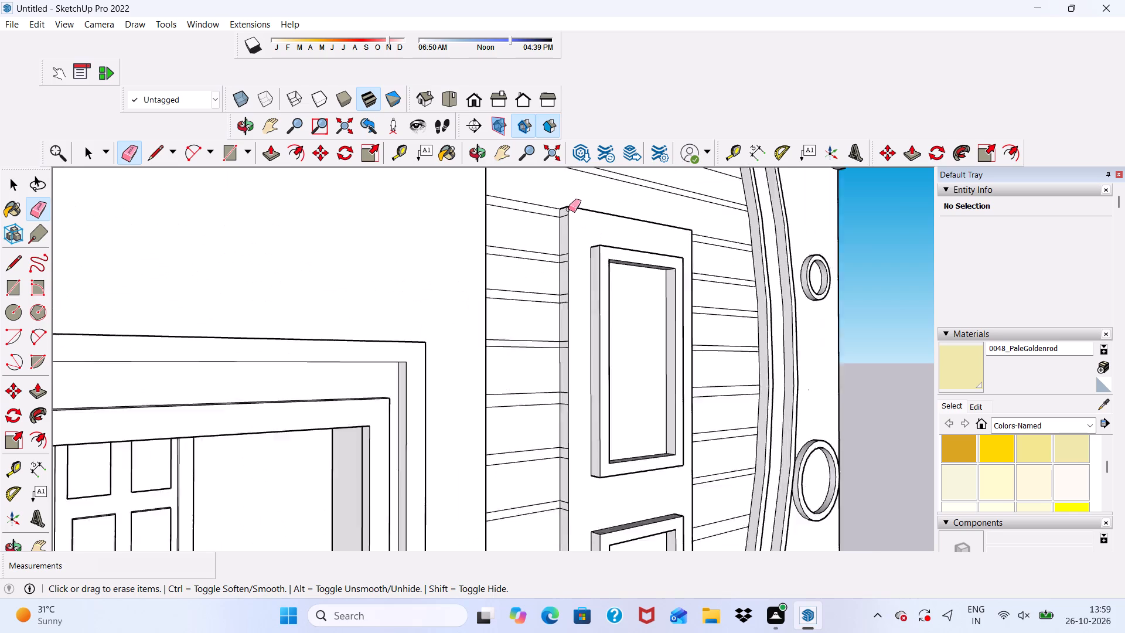
{"action": "scroll", "coordinate": [568, 209], "scroll_direction": "up", "scroll_amount": 15}
{"action": "left_click_drag", "start_coordinate": [556, 212], "coordinate": [557, 220]}
{"action": "scroll", "coordinate": [547, 215], "scroll_direction": "down", "scroll_amount": 5}
{"action": "scroll", "coordinate": [535, 367], "scroll_direction": "up", "scroll_amount": 5}
{"action": "left_click_drag", "start_coordinate": [562, 343], "coordinate": [562, 383]}
{"action": "scroll", "coordinate": [551, 301], "scroll_direction": "down", "scroll_amount": 6}
{"action": "scroll", "coordinate": [563, 345], "scroll_direction": "up", "scroll_amount": 1}
{"action": "left_click_drag", "start_coordinate": [564, 350], "coordinate": [561, 377]}
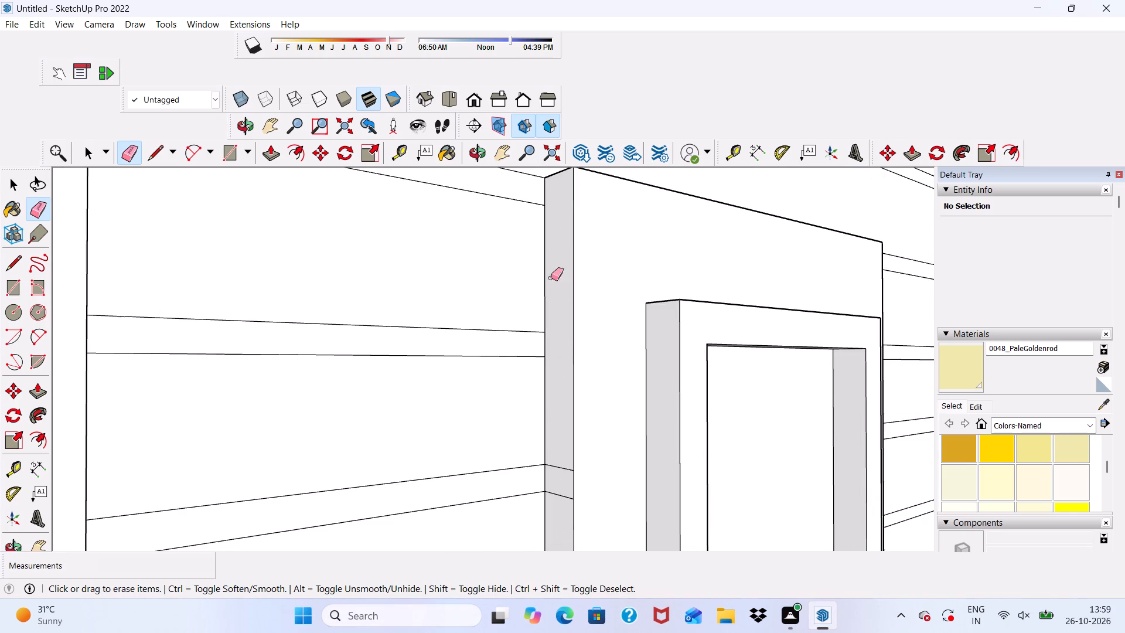
{"action": "scroll", "coordinate": [537, 252], "scroll_direction": "down", "scroll_amount": 8}
{"action": "scroll", "coordinate": [548, 410], "scroll_direction": "up", "scroll_amount": 13}
{"action": "left_click_drag", "start_coordinate": [551, 319], "coordinate": [554, 397]}
{"action": "scroll", "coordinate": [540, 292], "scroll_direction": "down", "scroll_amount": 2}
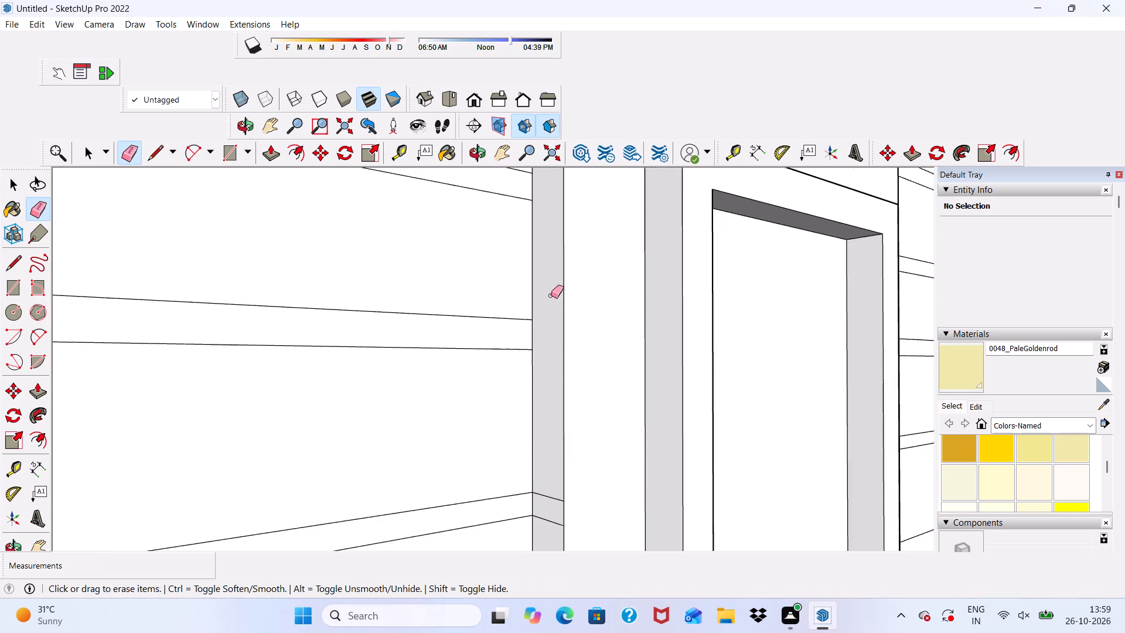
{"action": "scroll", "coordinate": [551, 295], "scroll_direction": "down", "scroll_amount": 13}
{"action": "scroll", "coordinate": [545, 445], "scroll_direction": "up", "scroll_amount": 10}
{"action": "left_click_drag", "start_coordinate": [548, 326], "coordinate": [548, 362]}
{"action": "scroll", "coordinate": [548, 286], "scroll_direction": "down", "scroll_amount": 6}
{"action": "scroll", "coordinate": [554, 566], "scroll_direction": "up", "scroll_amount": 13}
{"action": "left_click_drag", "start_coordinate": [551, 433], "coordinate": [545, 508]}
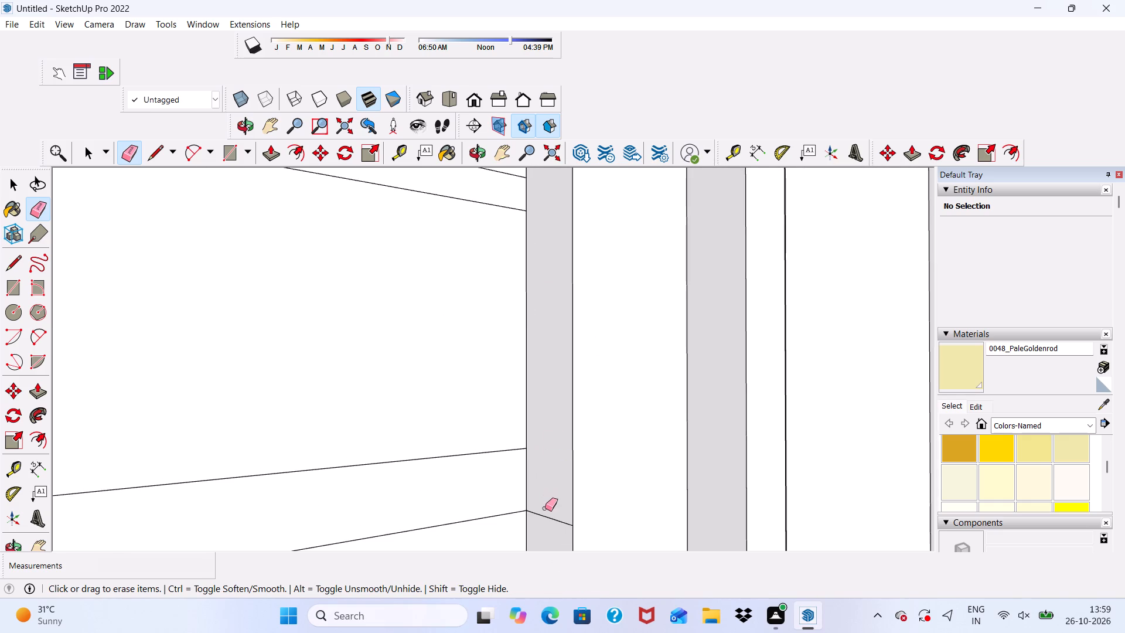
{"action": "left_click_drag", "start_coordinate": [545, 509], "coordinate": [544, 519]}
{"action": "scroll", "coordinate": [530, 383], "scroll_direction": "down", "scroll_amount": 17}
{"action": "scroll", "coordinate": [589, 458], "scroll_direction": "up", "scroll_amount": 9}
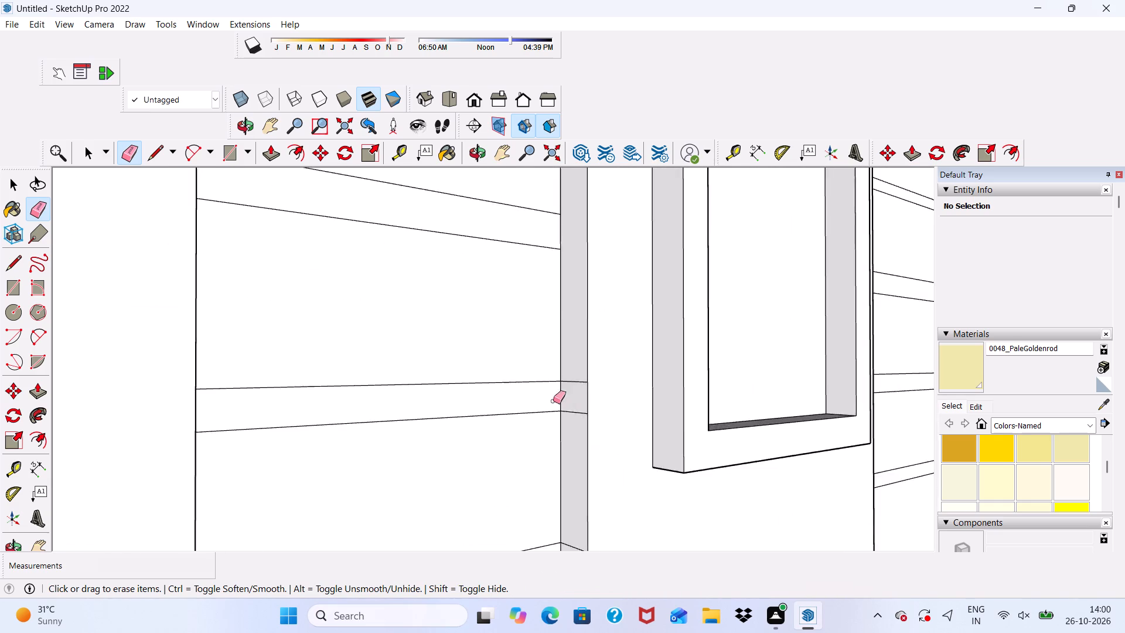
{"action": "scroll", "coordinate": [553, 401], "scroll_direction": "up", "scroll_amount": 7}
{"action": "left_click_drag", "start_coordinate": [577, 362], "coordinate": [578, 444]}
{"action": "scroll", "coordinate": [581, 288], "scroll_direction": "down", "scroll_amount": 10}
Erase the remaining strip lines on the panel's left side face, from between the two frames down to its bottom.
{"action": "scroll", "coordinate": [567, 446], "scroll_direction": "up", "scroll_amount": 5}
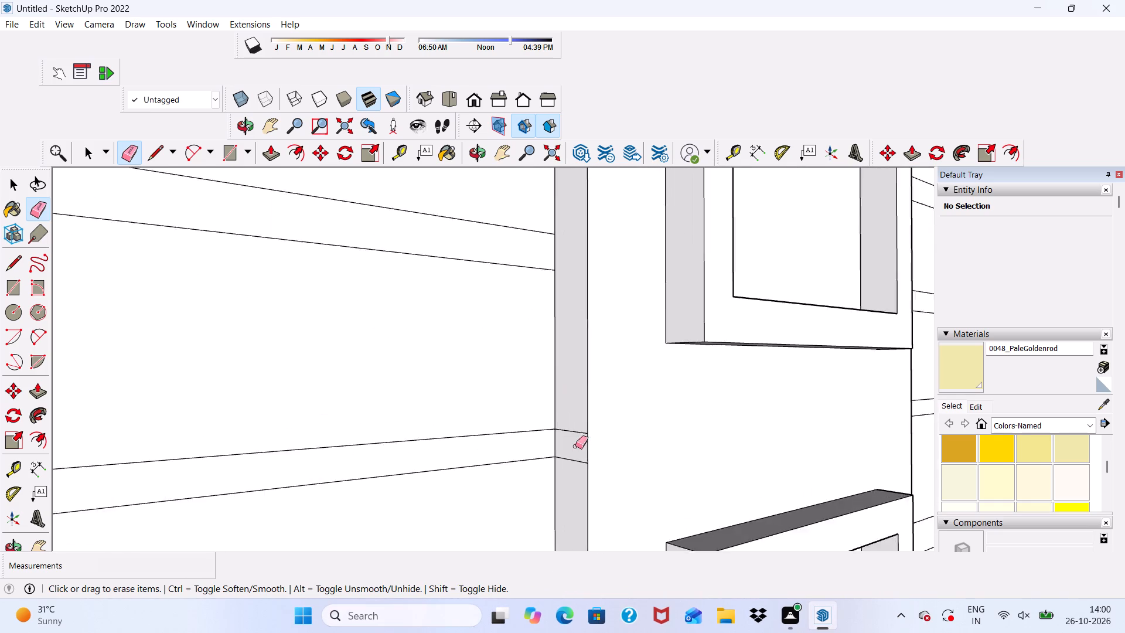
{"action": "scroll", "coordinate": [575, 446], "scroll_direction": "up", "scroll_amount": 5}
{"action": "left_click_drag", "start_coordinate": [570, 423], "coordinate": [570, 481]}
{"action": "scroll", "coordinate": [553, 326], "scroll_direction": "down", "scroll_amount": 15}
{"action": "scroll", "coordinate": [591, 463], "scroll_direction": "up", "scroll_amount": 3}
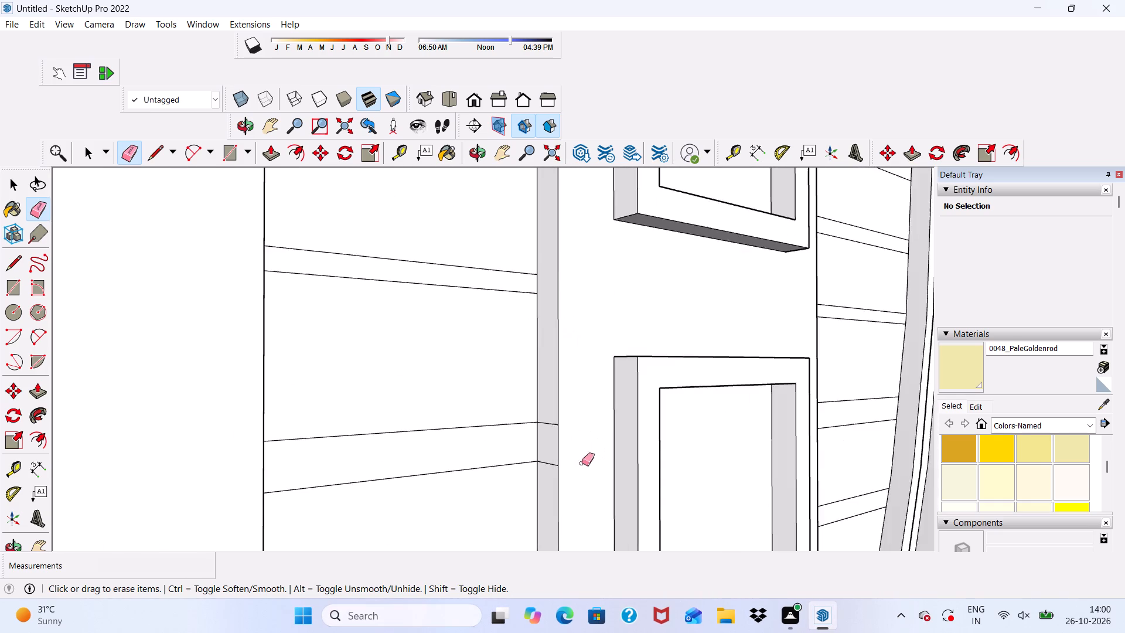
{"action": "scroll", "coordinate": [582, 463], "scroll_direction": "up", "scroll_amount": 8}
{"action": "left_click_drag", "start_coordinate": [544, 401], "coordinate": [544, 498]}
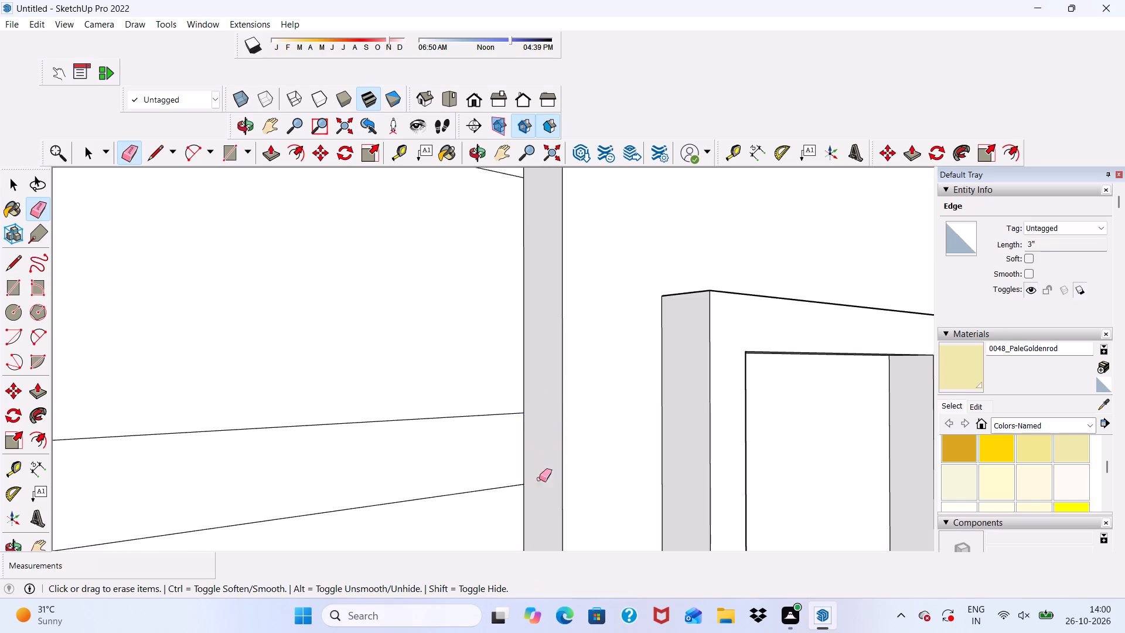
{"action": "scroll", "coordinate": [523, 372], "scroll_direction": "down", "scroll_amount": 17}
{"action": "scroll", "coordinate": [595, 469], "scroll_direction": "up", "scroll_amount": 15}
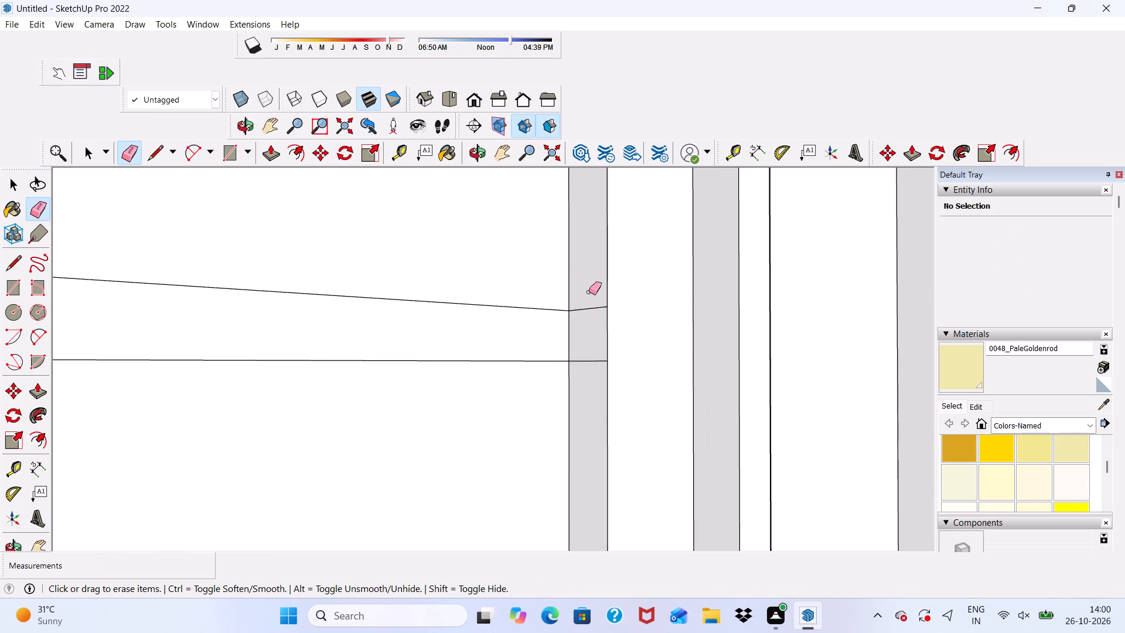
{"action": "left_click_drag", "start_coordinate": [589, 294], "coordinate": [587, 375]}
{"action": "scroll", "coordinate": [561, 316], "scroll_direction": "down", "scroll_amount": 11}
{"action": "scroll", "coordinate": [588, 458], "scroll_direction": "up", "scroll_amount": 9}
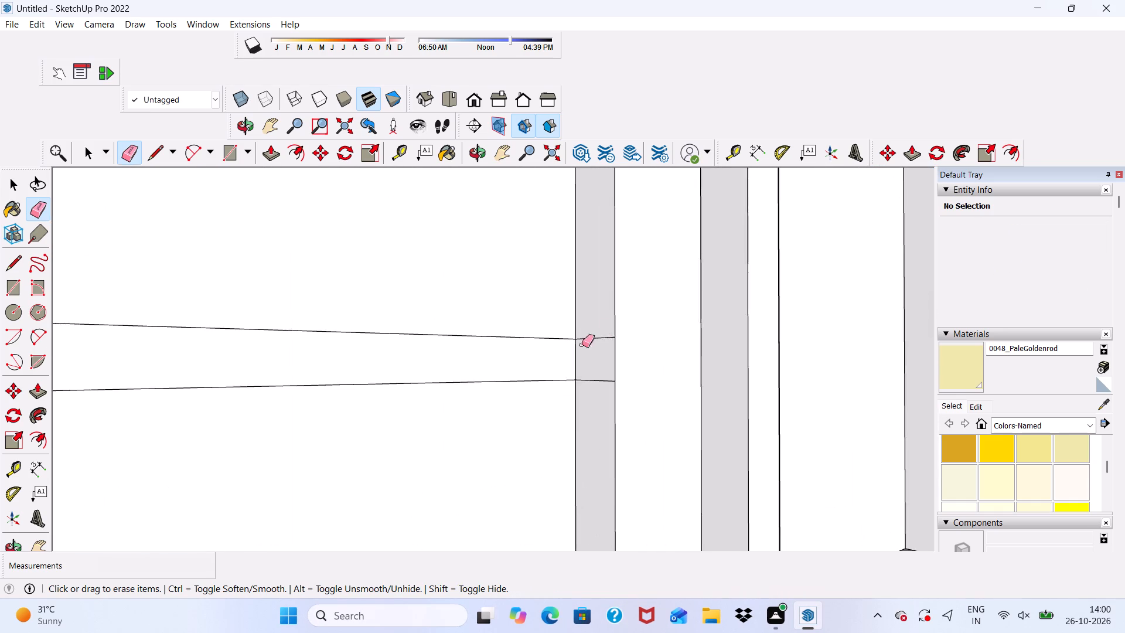
{"action": "scroll", "coordinate": [582, 345], "scroll_direction": "up", "scroll_amount": 5}
{"action": "left_click_drag", "start_coordinate": [598, 349], "coordinate": [596, 421]}
{"action": "left_click_drag", "start_coordinate": [599, 336], "coordinate": [602, 349]}
{"action": "scroll", "coordinate": [580, 342], "scroll_direction": "down", "scroll_amount": 4}
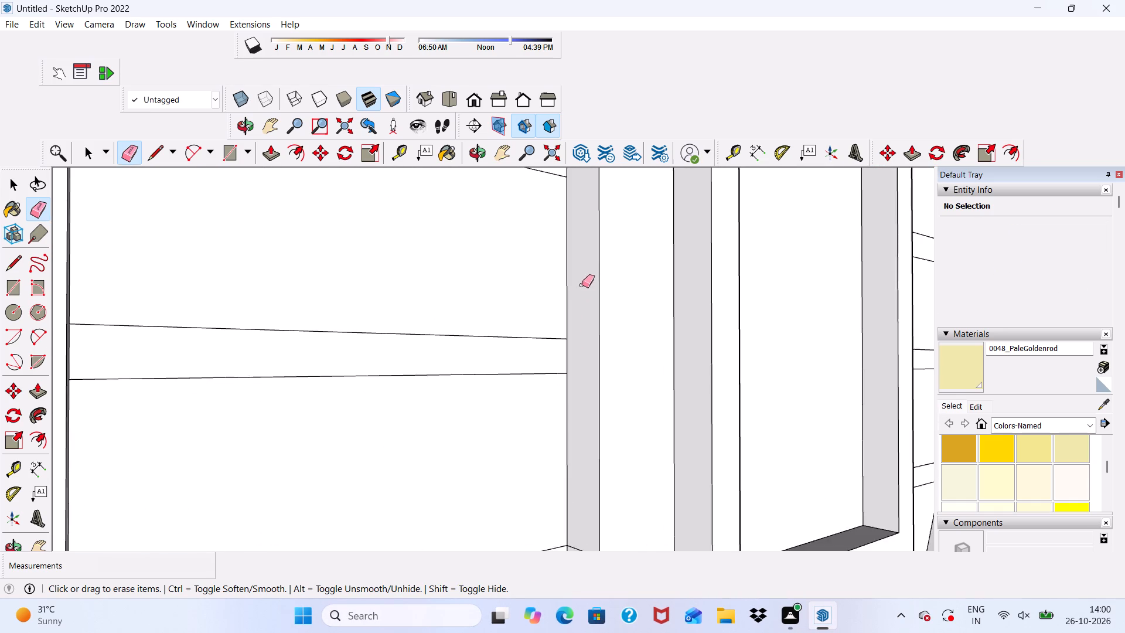
{"action": "scroll", "coordinate": [582, 285], "scroll_direction": "down", "scroll_amount": 11}
{"action": "middle_click_drag", "start_coordinate": [575, 498], "coordinate": [647, 469]}
{"action": "scroll", "coordinate": [665, 412], "scroll_direction": "up", "scroll_amount": 5}
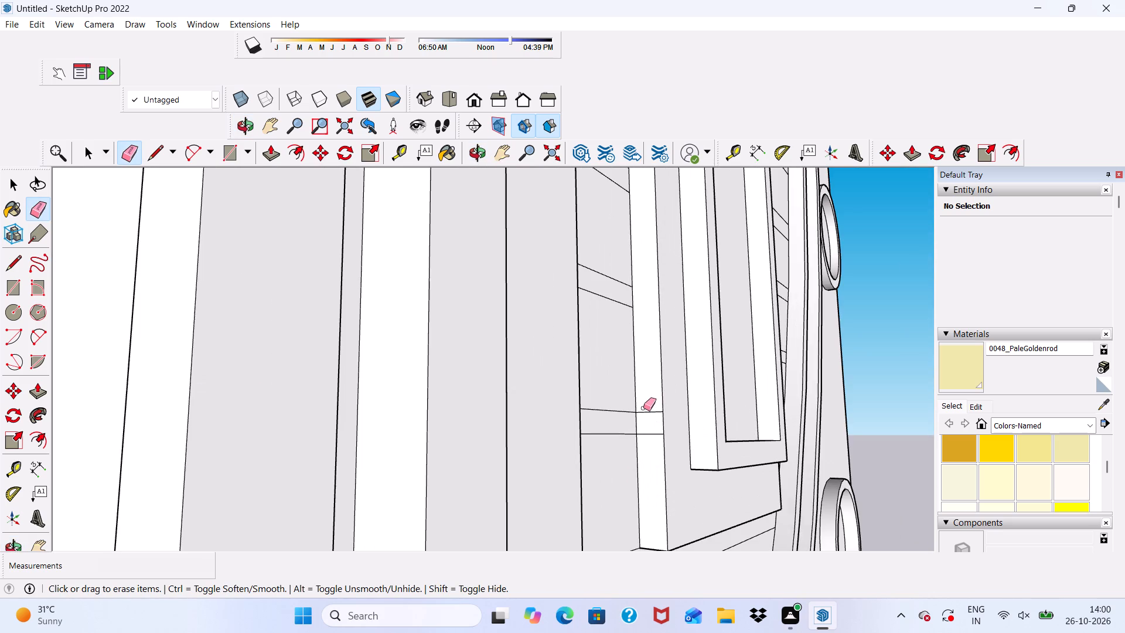
{"action": "left_click_drag", "start_coordinate": [643, 409], "coordinate": [651, 439]}
Erase the strip lines crossing the panel's right side face, from its bottom up to the gap between the two frames.
{"action": "scroll", "coordinate": [562, 397], "scroll_direction": "down", "scroll_amount": 5}
{"action": "middle_click_drag", "start_coordinate": [739, 403], "coordinate": [346, 448]}
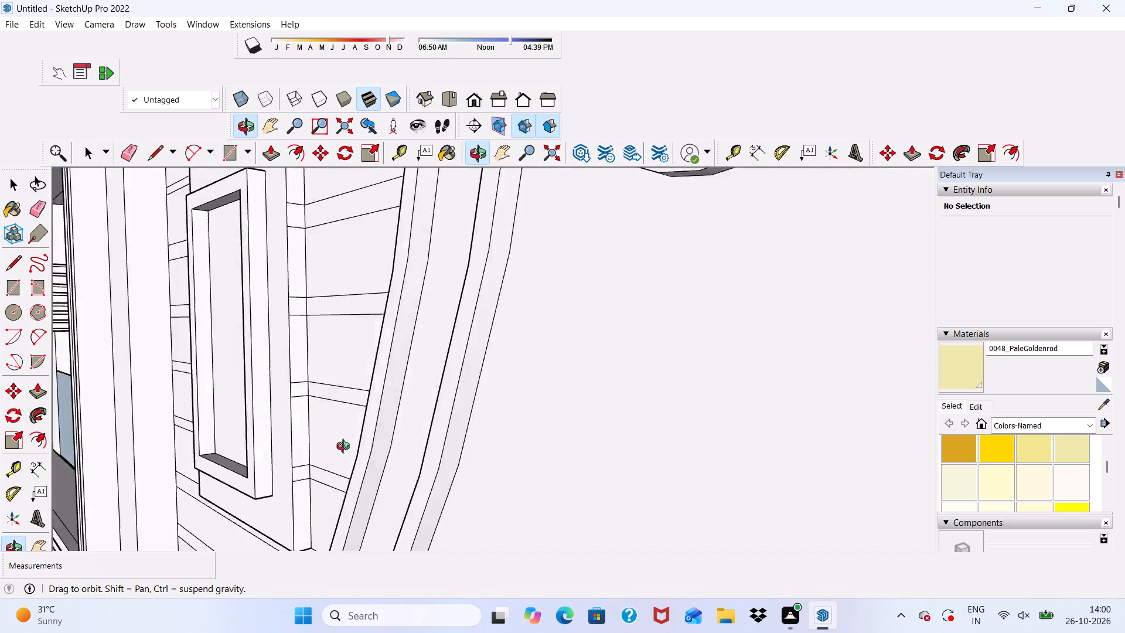
{"action": "middle_click_drag", "start_coordinate": [346, 448], "coordinate": [348, 448]}
{"action": "scroll", "coordinate": [333, 494], "scroll_direction": "up", "scroll_amount": 10}
{"action": "left_click_drag", "start_coordinate": [313, 440], "coordinate": [321, 496]}
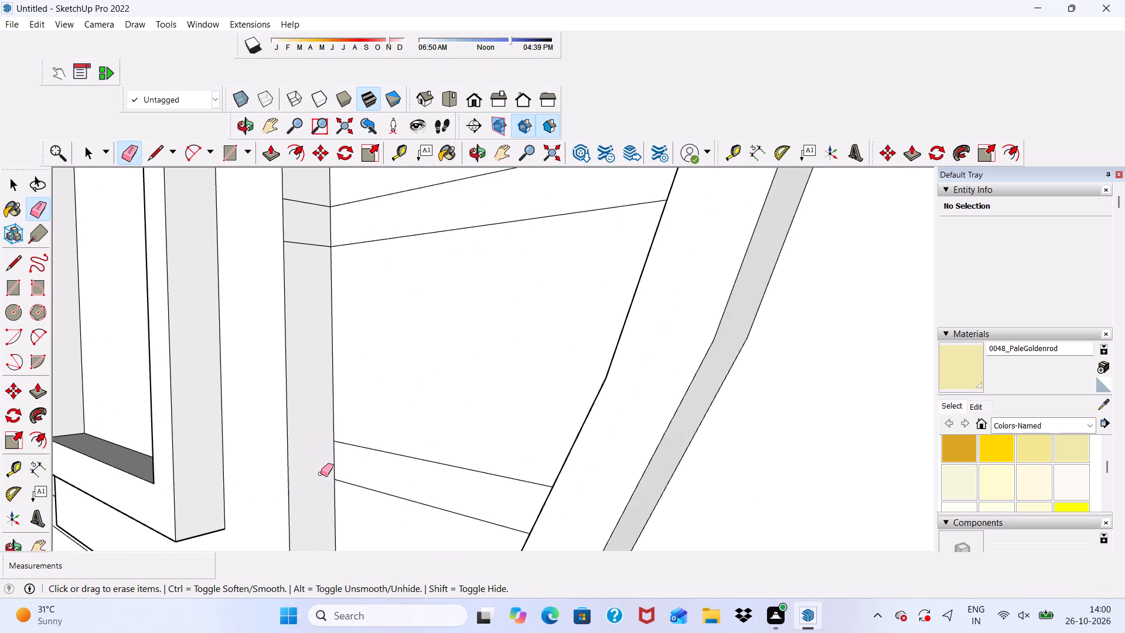
{"action": "scroll", "coordinate": [325, 438], "scroll_direction": "down", "scroll_amount": 5}
{"action": "scroll", "coordinate": [340, 256], "scroll_direction": "up", "scroll_amount": 8}
{"action": "left_click_drag", "start_coordinate": [304, 303], "coordinate": [308, 382]}
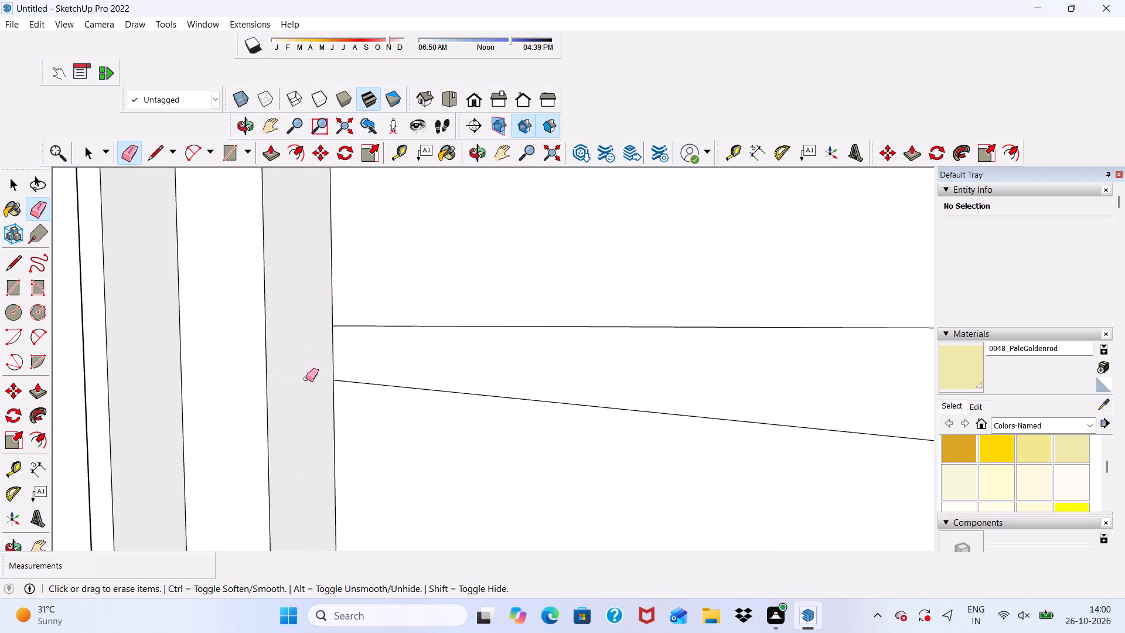
{"action": "scroll", "coordinate": [301, 375], "scroll_direction": "down", "scroll_amount": 12}
{"action": "scroll", "coordinate": [325, 253], "scroll_direction": "up", "scroll_amount": 9}
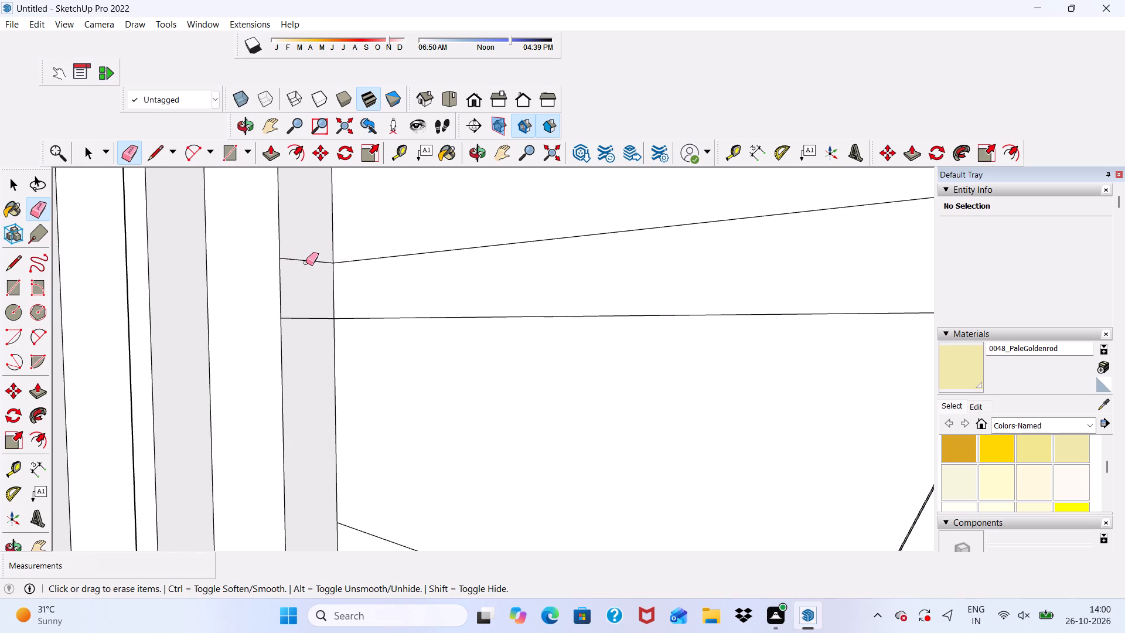
{"action": "left_click_drag", "start_coordinate": [306, 263], "coordinate": [308, 316]}
{"action": "left_click_drag", "start_coordinate": [309, 254], "coordinate": [309, 322]}
{"action": "scroll", "coordinate": [297, 320], "scroll_direction": "down", "scroll_amount": 9}
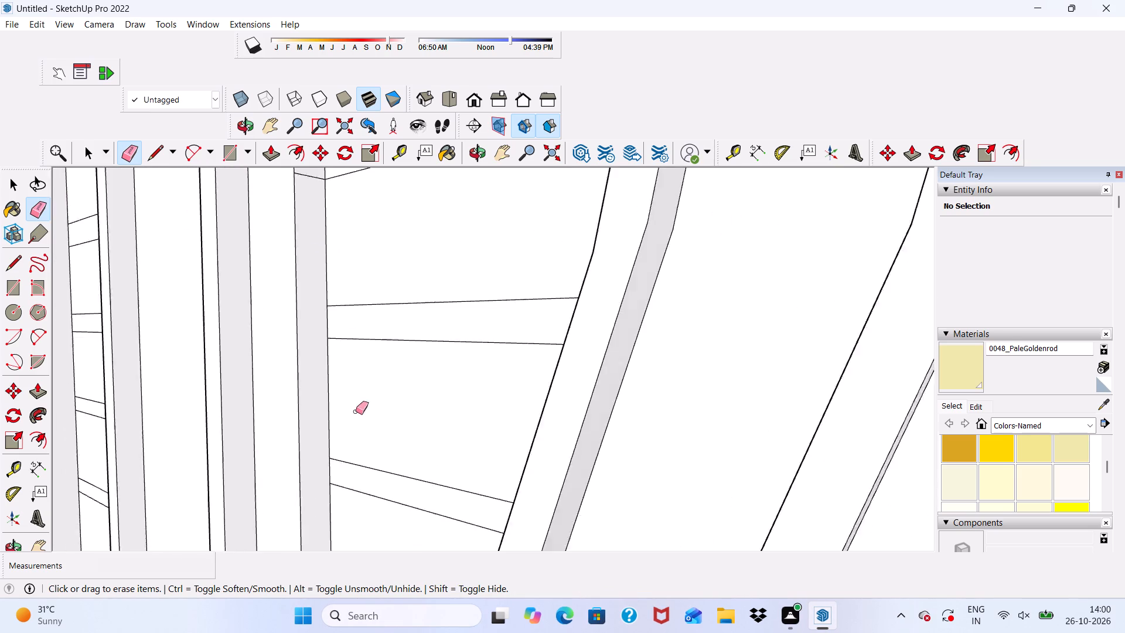
{"action": "scroll", "coordinate": [356, 411], "scroll_direction": "down", "scroll_amount": 8}
{"action": "scroll", "coordinate": [302, 281], "scroll_direction": "up", "scroll_amount": 5}
{"action": "scroll", "coordinate": [375, 345], "scroll_direction": "up", "scroll_amount": 10}
{"action": "left_click_drag", "start_coordinate": [386, 385], "coordinate": [383, 454]}
{"action": "left_click_drag", "start_coordinate": [382, 455], "coordinate": [384, 482]}
{"action": "scroll", "coordinate": [383, 391], "scroll_direction": "down", "scroll_amount": 12}
{"action": "scroll", "coordinate": [396, 278], "scroll_direction": "up", "scroll_amount": 8}
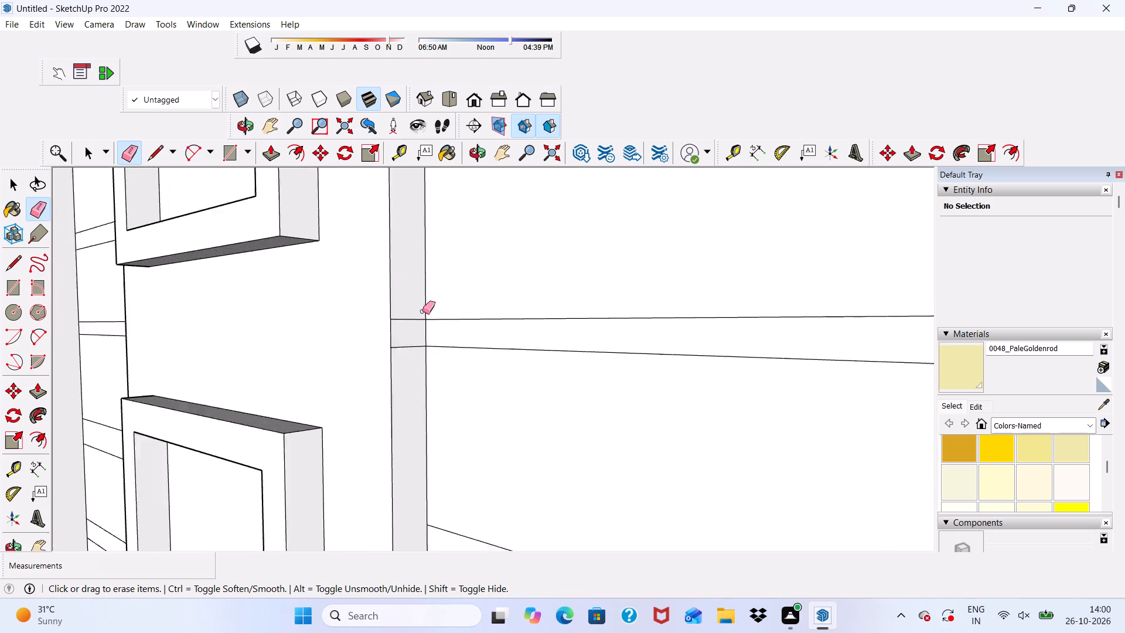
{"action": "scroll", "coordinate": [422, 311], "scroll_direction": "up", "scroll_amount": 7}
{"action": "left_click_drag", "start_coordinate": [417, 304], "coordinate": [429, 394]}
{"action": "scroll", "coordinate": [370, 332], "scroll_direction": "down", "scroll_amount": 14}
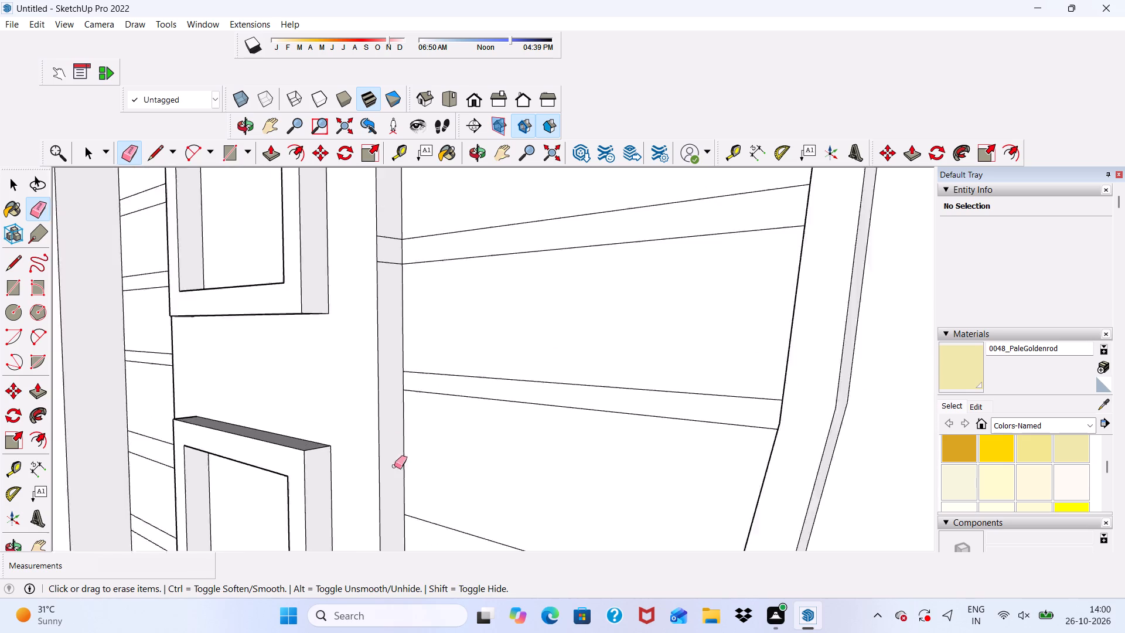
Erase the remaining strip lines on the panel's right side face, alongside the upper framed rectangle up to the top.
{"action": "scroll", "coordinate": [394, 466], "scroll_direction": "down", "scroll_amount": 3}
{"action": "scroll", "coordinate": [441, 284], "scroll_direction": "up", "scroll_amount": 10}
{"action": "left_click_drag", "start_coordinate": [343, 336], "coordinate": [359, 398]}
{"action": "scroll", "coordinate": [343, 303], "scroll_direction": "down", "scroll_amount": 2}
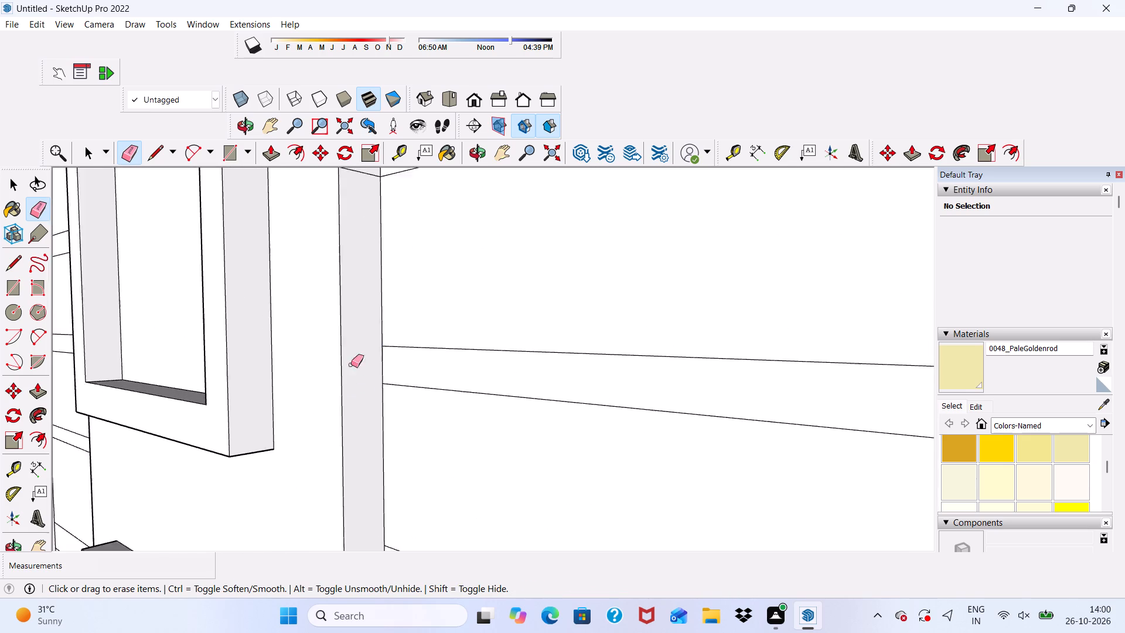
{"action": "scroll", "coordinate": [351, 365], "scroll_direction": "down", "scroll_amount": 6}
{"action": "scroll", "coordinate": [392, 210], "scroll_direction": "up", "scroll_amount": 9}
{"action": "left_click_drag", "start_coordinate": [325, 215], "coordinate": [335, 295]}
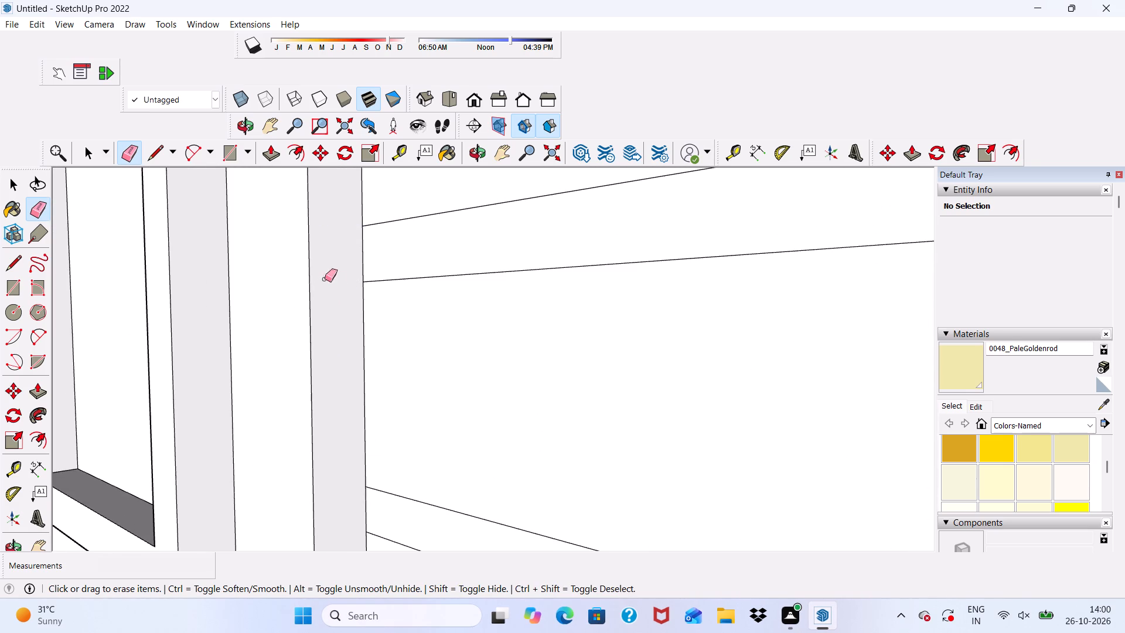
{"action": "scroll", "coordinate": [322, 285], "scroll_direction": "down", "scroll_amount": 16}
{"action": "scroll", "coordinate": [353, 240], "scroll_direction": "up", "scroll_amount": 18}
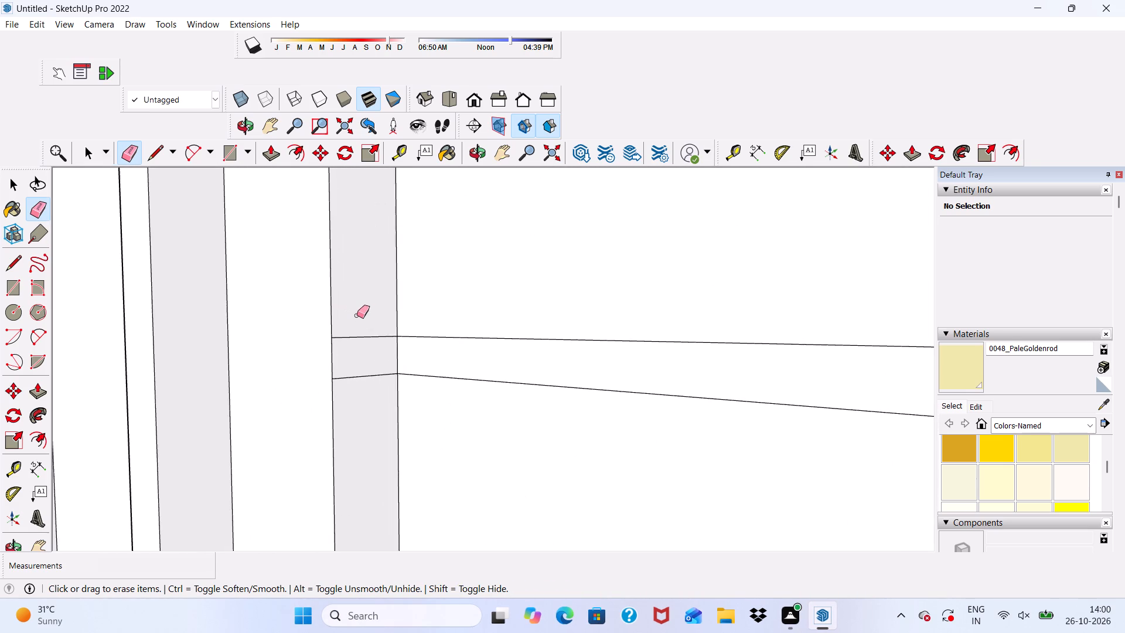
{"action": "left_click_drag", "start_coordinate": [359, 329], "coordinate": [373, 409]}
{"action": "left_click_drag", "start_coordinate": [360, 325], "coordinate": [359, 355]}
{"action": "scroll", "coordinate": [357, 317], "scroll_direction": "down", "scroll_amount": 12}
{"action": "scroll", "coordinate": [347, 242], "scroll_direction": "up", "scroll_amount": 3}
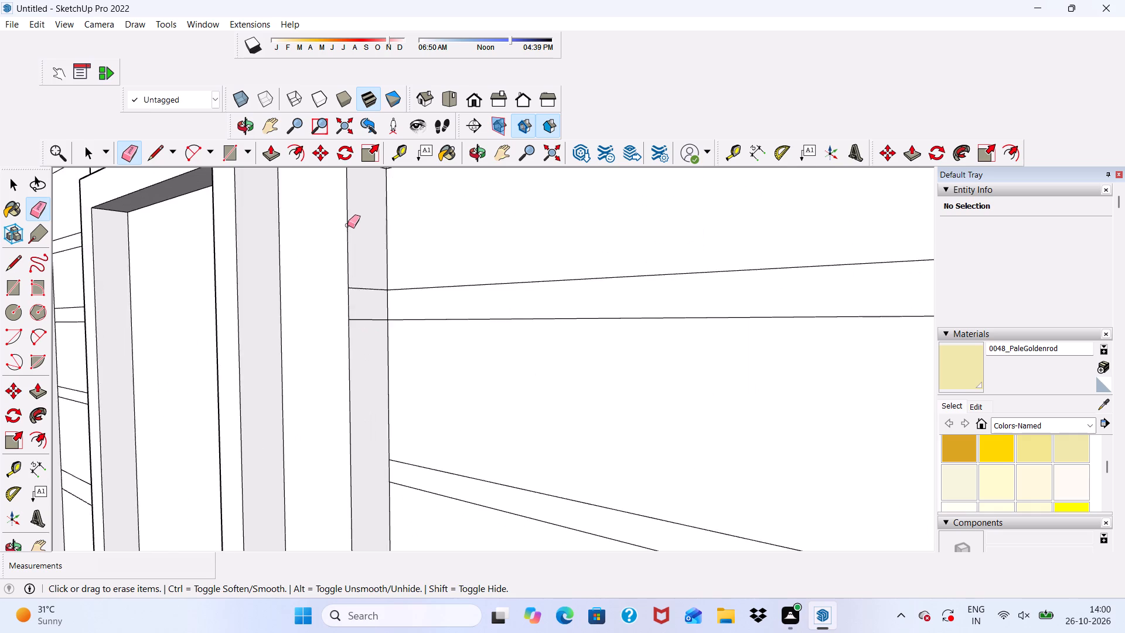
{"action": "scroll", "coordinate": [347, 225], "scroll_direction": "up", "scroll_amount": 8}
{"action": "left_click_drag", "start_coordinate": [370, 299], "coordinate": [369, 381]}
{"action": "scroll", "coordinate": [357, 334], "scroll_direction": "down", "scroll_amount": 11}
{"action": "scroll", "coordinate": [380, 355], "scroll_direction": "up", "scroll_amount": 2}
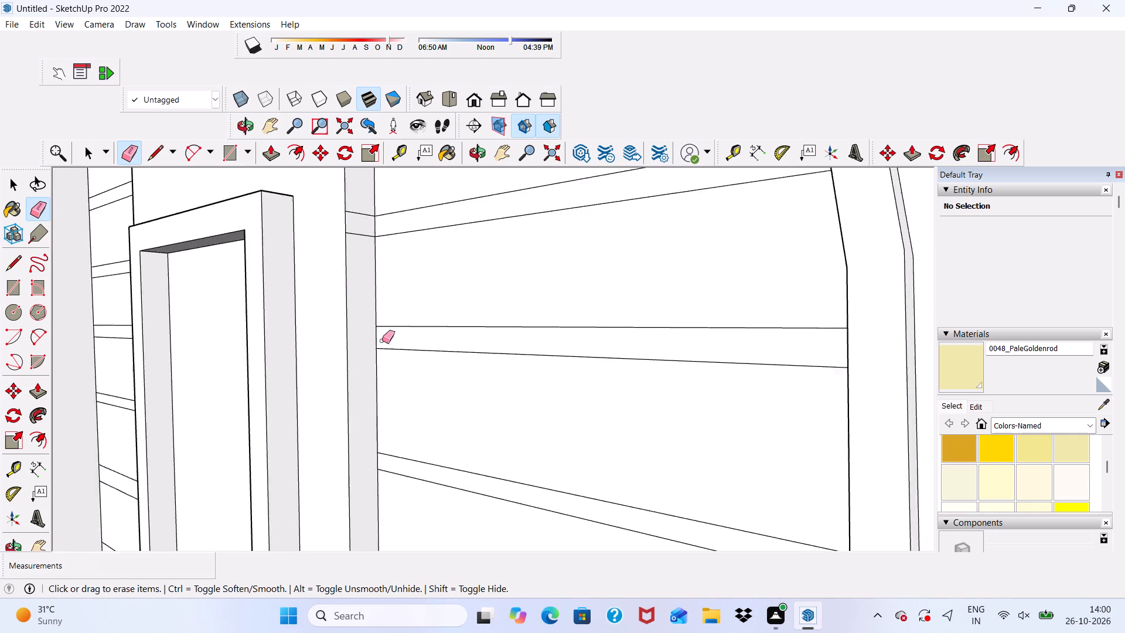
{"action": "scroll", "coordinate": [382, 341], "scroll_direction": "up", "scroll_amount": 8}
{"action": "left_click_drag", "start_coordinate": [348, 181], "coordinate": [345, 248]}
{"action": "scroll", "coordinate": [341, 258], "scroll_direction": "down", "scroll_amount": 16}
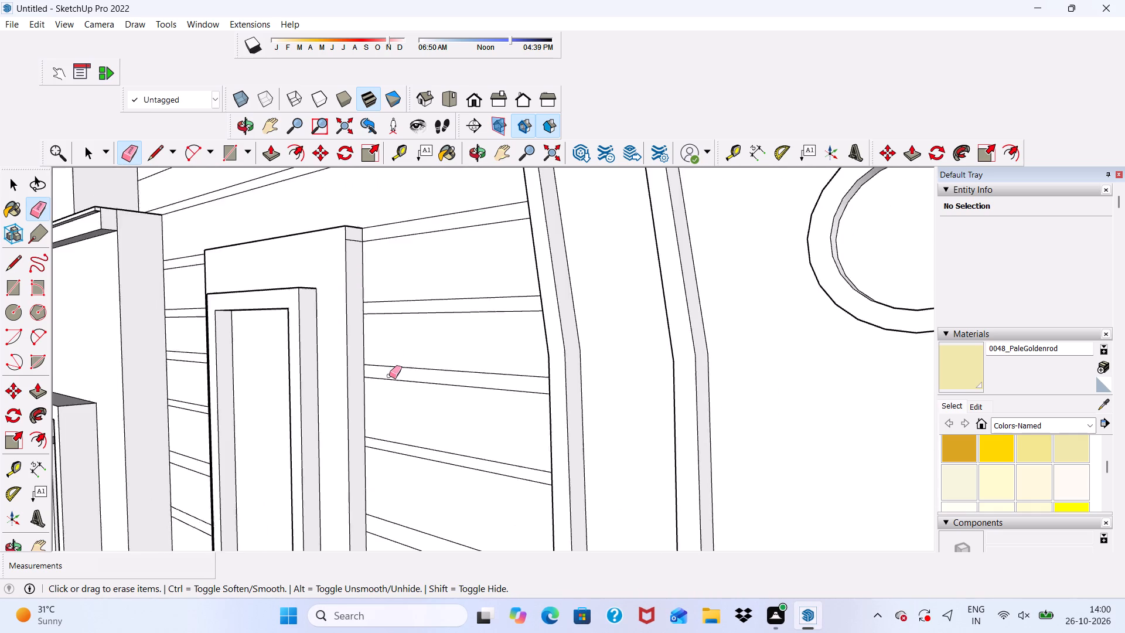
{"action": "scroll", "coordinate": [366, 210], "scroll_direction": "up", "scroll_amount": 10}
{"action": "left_click_drag", "start_coordinate": [347, 242], "coordinate": [347, 287]}
{"action": "middle_click_drag", "start_coordinate": [347, 274], "coordinate": [345, 429]}
{"action": "scroll", "coordinate": [343, 429], "scroll_direction": "down", "scroll_amount": 1}
{"action": "scroll", "coordinate": [302, 374], "scroll_direction": "up", "scroll_amount": 1}
{"action": "scroll", "coordinate": [279, 343], "scroll_direction": "down", "scroll_amount": 5}
{"action": "middle_click_drag", "start_coordinate": [341, 377], "coordinate": [626, 206]}
{"action": "scroll", "coordinate": [626, 206], "scroll_direction": "up", "scroll_amount": 1}
{"action": "scroll", "coordinate": [588, 240], "scroll_direction": "down", "scroll_amount": 7}
{"action": "key", "text": "space"}
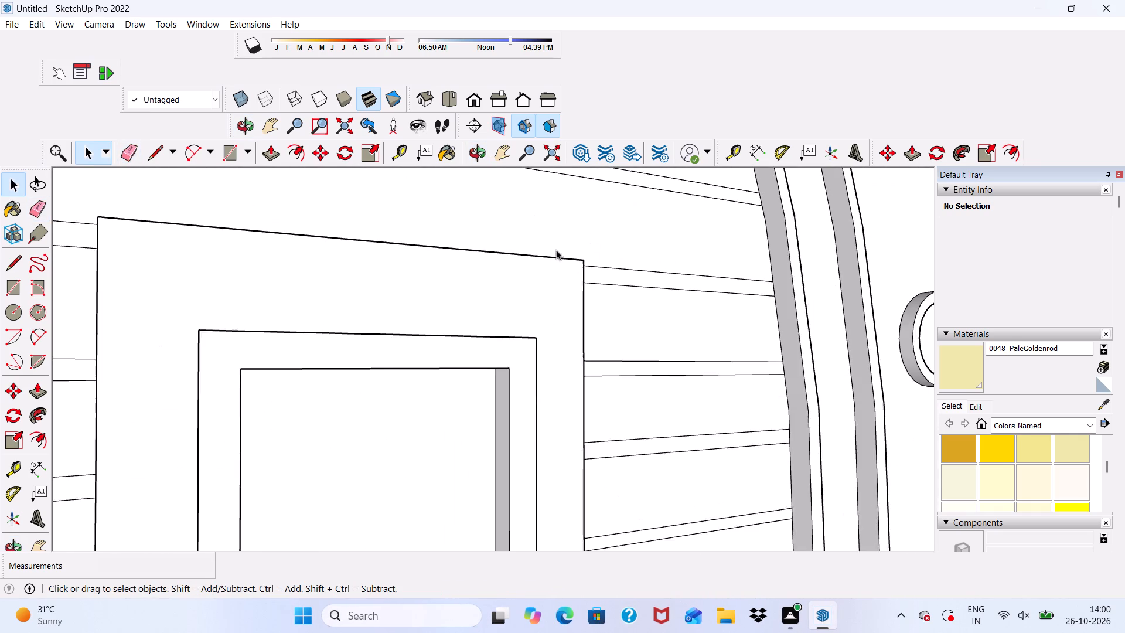
Examine the cleaned upright panel, curved band and cornice on the facade from several angles.
{"action": "scroll", "coordinate": [556, 250], "scroll_direction": "down", "scroll_amount": 12}
{"action": "middle_click_drag", "start_coordinate": [659, 323], "coordinate": [563, 309]}
{"action": "scroll", "coordinate": [508, 256], "scroll_direction": "down", "scroll_amount": 5}
{"action": "scroll", "coordinate": [553, 454], "scroll_direction": "up", "scroll_amount": 2}
{"action": "scroll", "coordinate": [549, 358], "scroll_direction": "down", "scroll_amount": 5}
{"action": "middle_click_drag", "start_coordinate": [554, 464], "coordinate": [500, 486]}
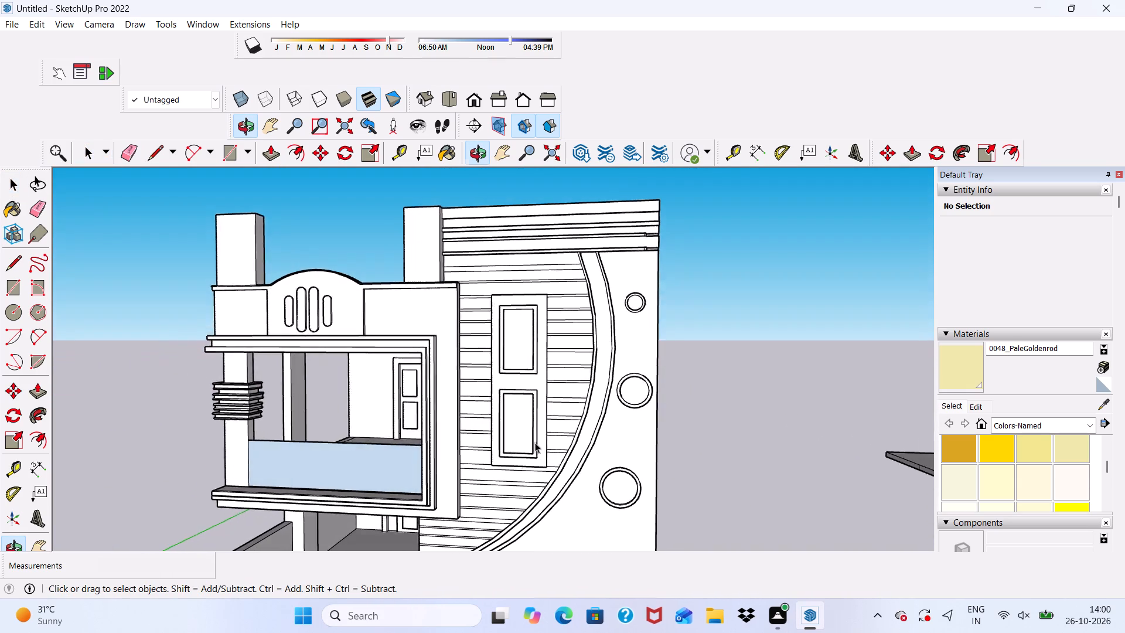
{"action": "scroll", "coordinate": [587, 342], "scroll_direction": "up", "scroll_amount": 5}
{"action": "scroll", "coordinate": [676, 246], "scroll_direction": "down", "scroll_amount": 5}
{"action": "middle_click_drag", "start_coordinate": [599, 315], "coordinate": [630, 339]}
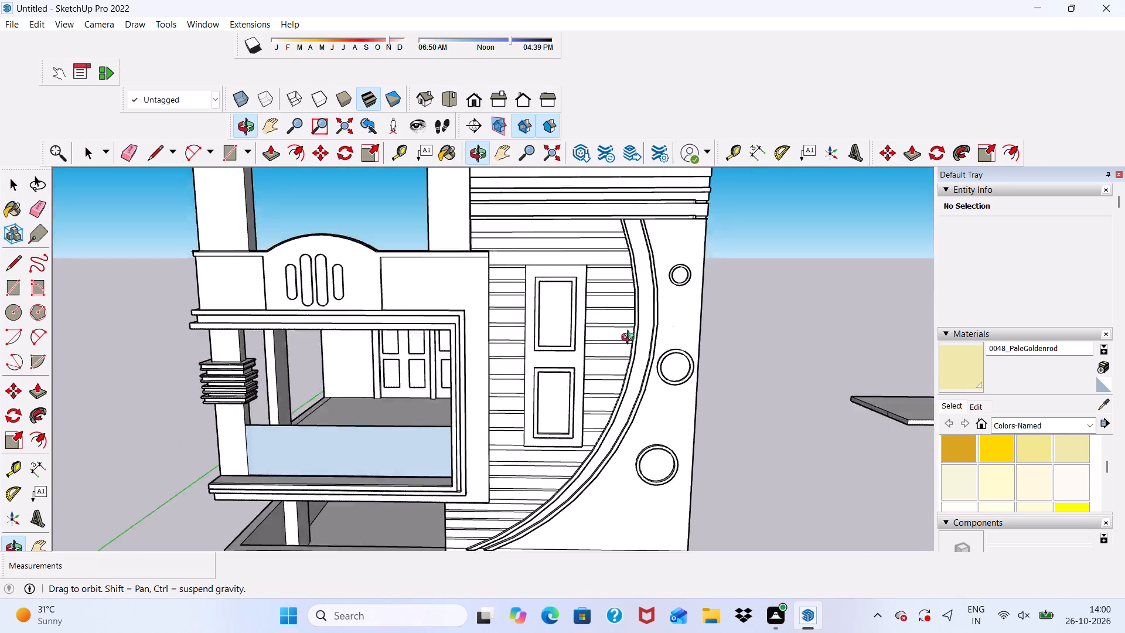
{"action": "middle_click_drag", "start_coordinate": [630, 339], "coordinate": [621, 292]}
{"action": "scroll", "coordinate": [621, 291], "scroll_direction": "up", "scroll_amount": 4}
{"action": "scroll", "coordinate": [624, 288], "scroll_direction": "down", "scroll_amount": 5}
{"action": "scroll", "coordinate": [611, 268], "scroll_direction": "up", "scroll_amount": 4}
{"action": "scroll", "coordinate": [606, 265], "scroll_direction": "down", "scroll_amount": 3}
{"action": "middle_click_drag", "start_coordinate": [603, 263], "coordinate": [492, 280]}
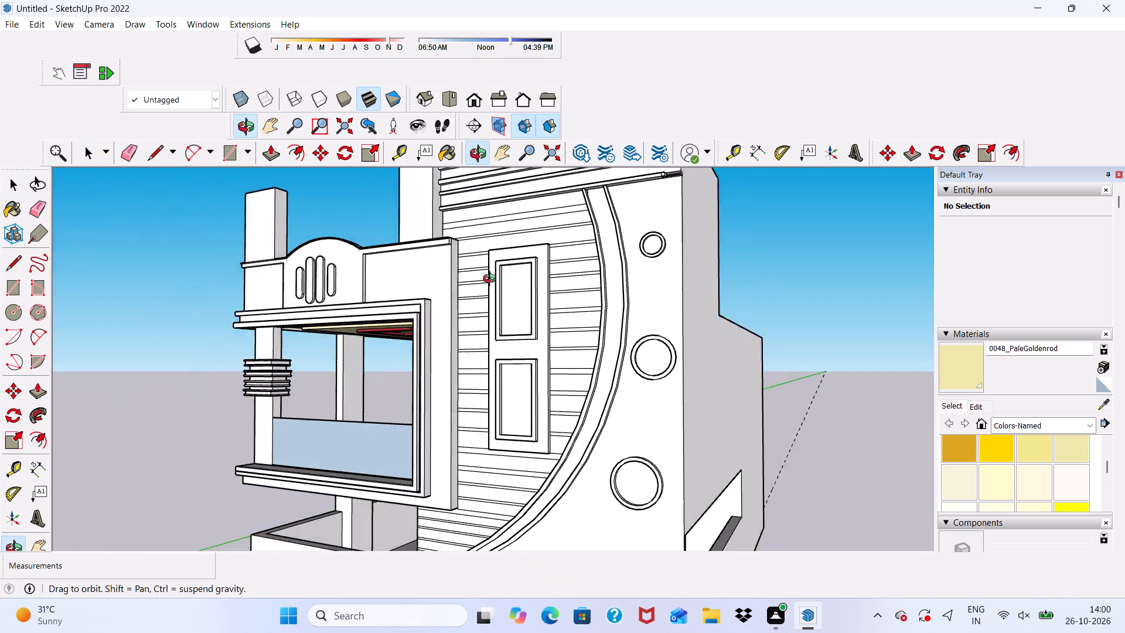
{"action": "middle_click_drag", "start_coordinate": [492, 280], "coordinate": [441, 335]}
Pull the recessed end face of the lowest cornice band out by about 9 1/8" toward the facade's outer corner.
{"action": "scroll", "coordinate": [611, 206], "scroll_direction": "up", "scroll_amount": 13}
{"action": "middle_click_drag", "start_coordinate": [652, 208], "coordinate": [587, 257]}
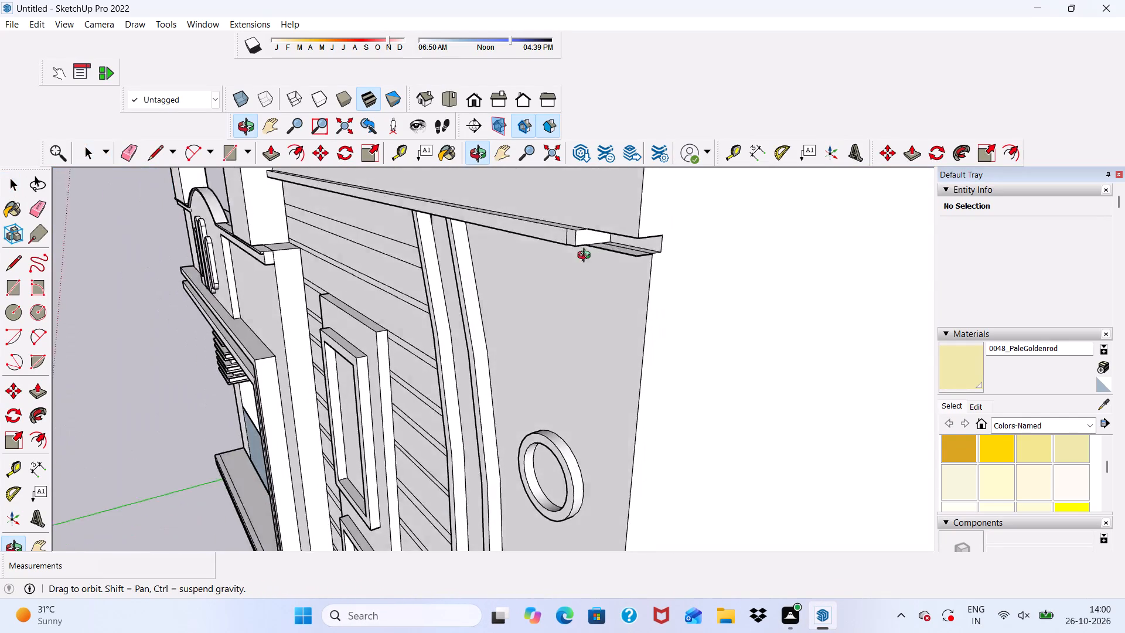
{"action": "middle_click_drag", "start_coordinate": [587, 257], "coordinate": [587, 266]}
{"action": "scroll", "coordinate": [587, 266], "scroll_direction": "up", "scroll_amount": 8}
{"action": "left_click", "coordinate": [589, 266]}
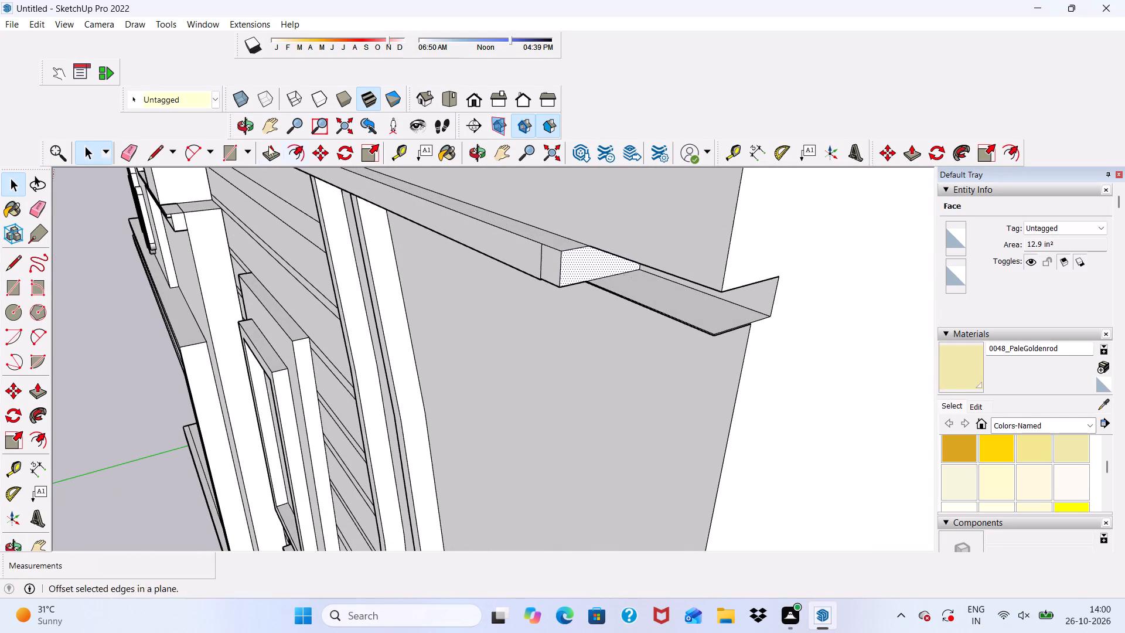
{"action": "left_click", "coordinate": [278, 151]}
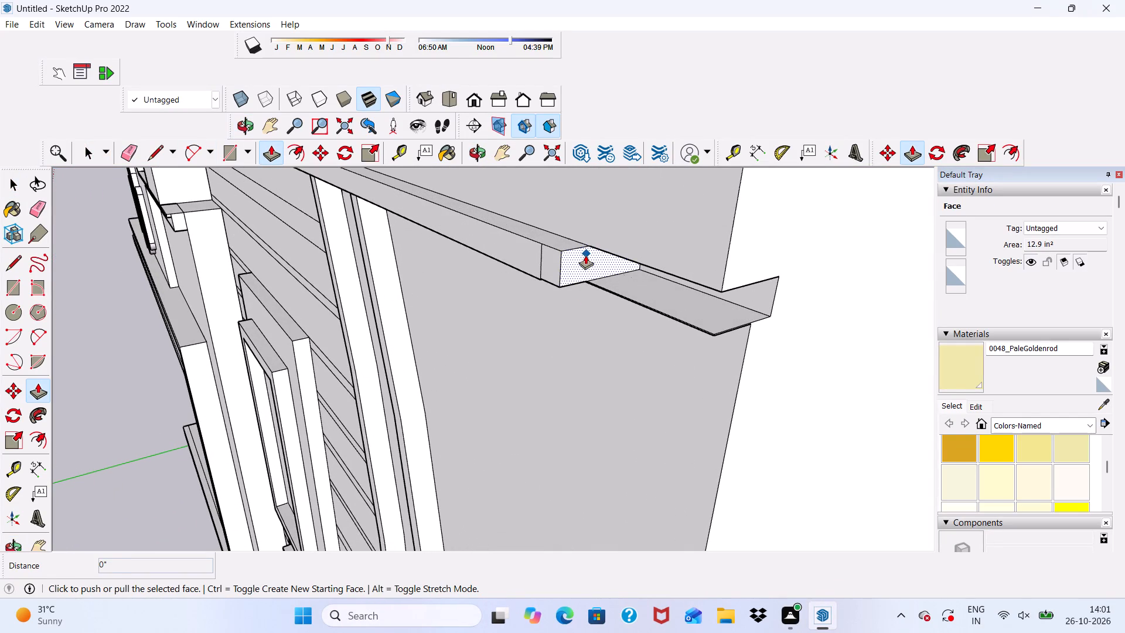
{"action": "left_click", "coordinate": [585, 255]}
{"action": "left_click", "coordinate": [772, 256]}
{"action": "scroll", "coordinate": [668, 293], "scroll_direction": "down", "scroll_amount": 3}
{"action": "scroll", "coordinate": [527, 270], "scroll_direction": "down", "scroll_amount": 4}
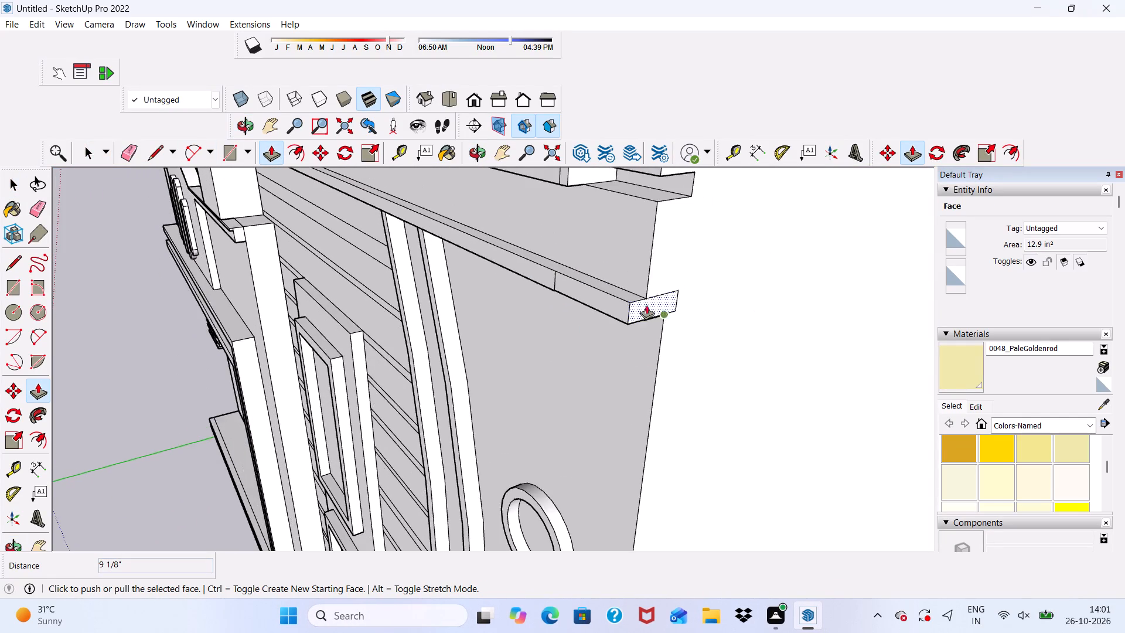
Pull the recessed end face of the second-lowest cornice band out by about 9 11/16" toward the facade's outer corner.
{"action": "scroll", "coordinate": [646, 305], "scroll_direction": "down", "scroll_amount": 3}
{"action": "scroll", "coordinate": [630, 256], "scroll_direction": "up", "scroll_amount": 8}
{"action": "key", "text": "space"}
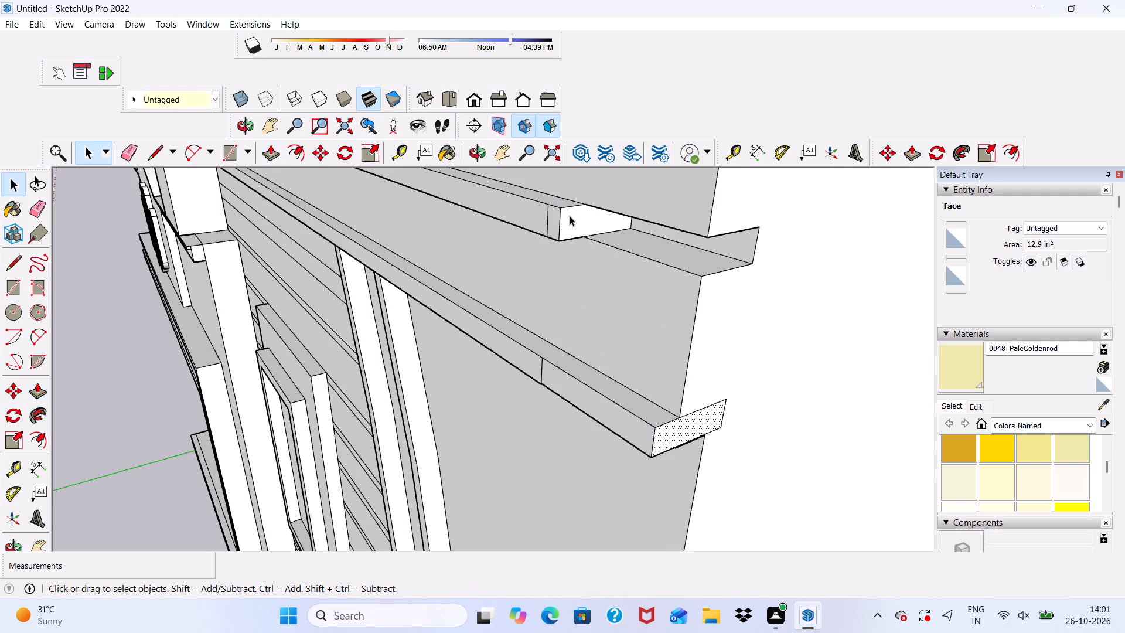
{"action": "scroll", "coordinate": [581, 227], "scroll_direction": "up", "scroll_amount": 2}
{"action": "left_click", "coordinate": [581, 227]}
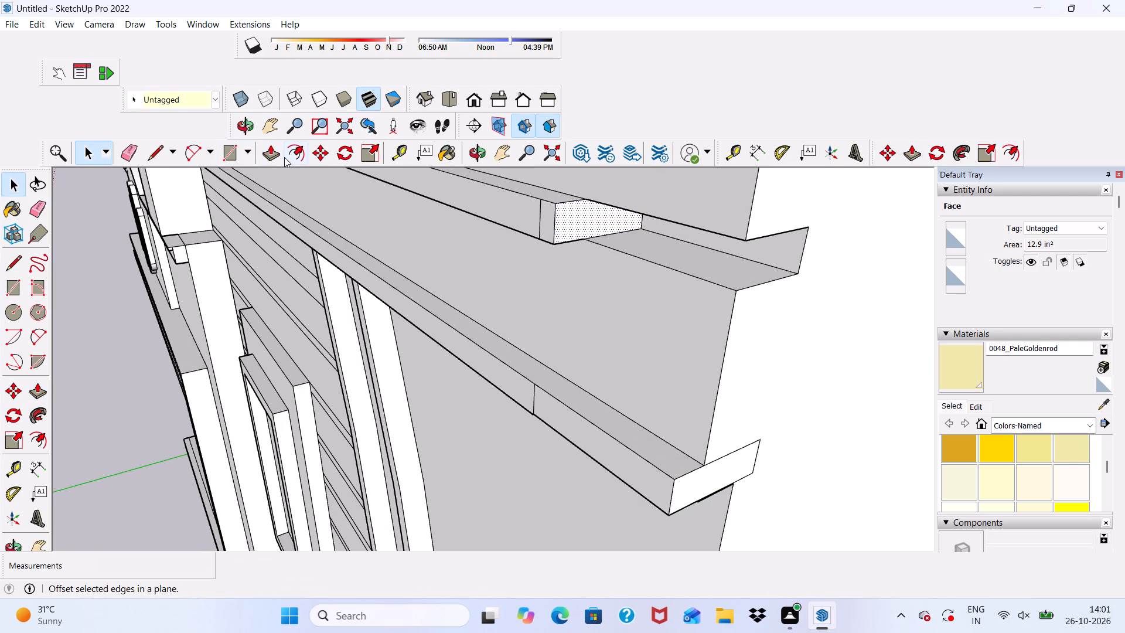
{"action": "left_click", "coordinate": [271, 155]}
{"action": "left_click", "coordinate": [581, 215]}
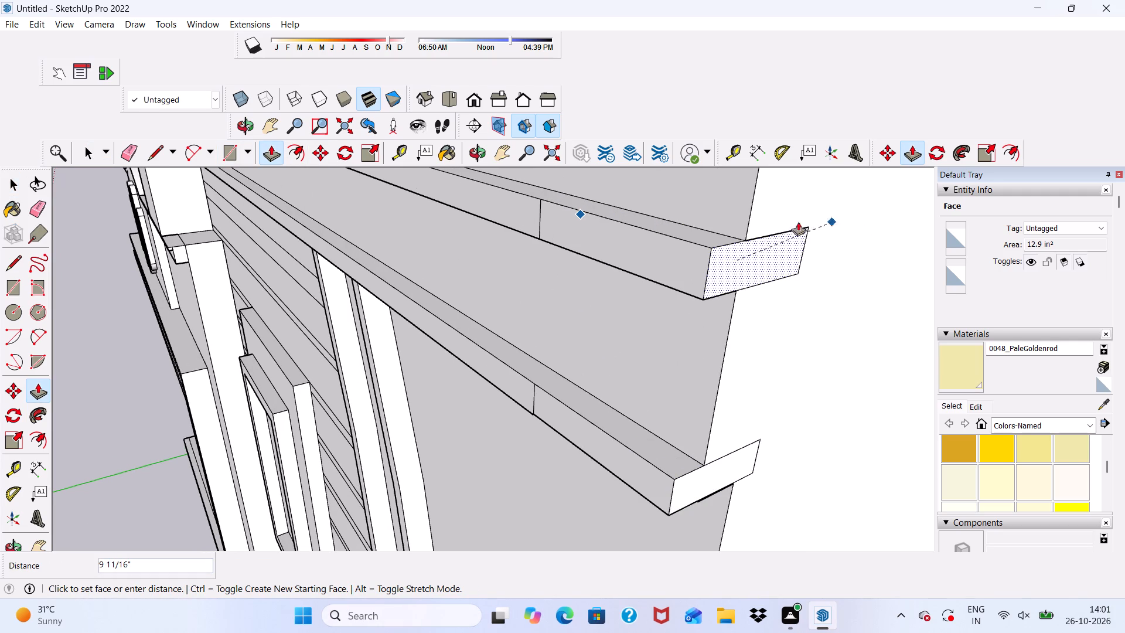
{"action": "left_click", "coordinate": [813, 219]}
Push/pull the extended underside face of the lowest cornice band by about 1/16" to bring it flush with the rest.
{"action": "scroll", "coordinate": [696, 297], "scroll_direction": "down", "scroll_amount": 3}
{"action": "middle_click_drag", "start_coordinate": [856, 238], "coordinate": [976, 176]}
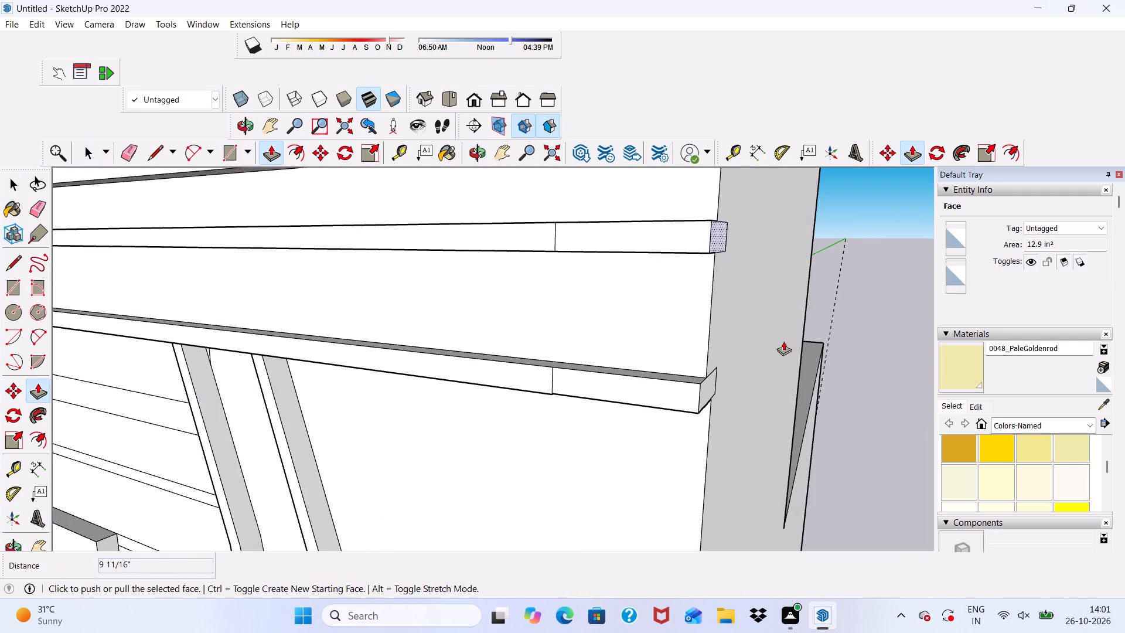
{"action": "middle_click_drag", "start_coordinate": [720, 406], "coordinate": [853, 220]}
{"action": "scroll", "coordinate": [574, 346], "scroll_direction": "up", "scroll_amount": 2}
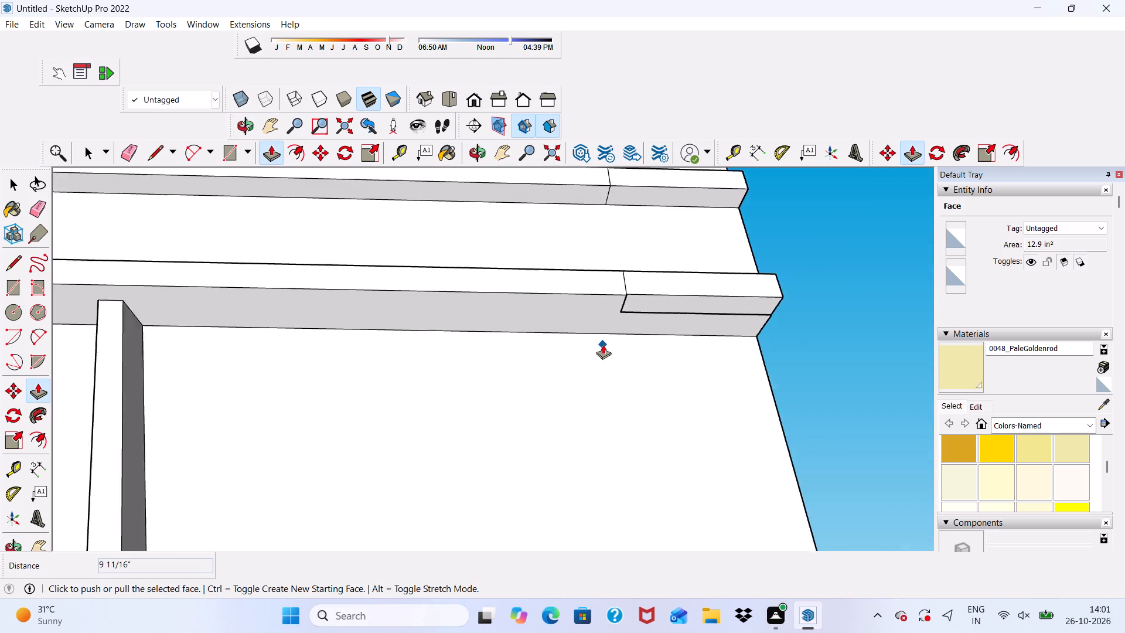
{"action": "scroll", "coordinate": [603, 345], "scroll_direction": "up", "scroll_amount": 17}
{"action": "key", "text": "space"}
{"action": "left_click", "coordinate": [594, 305]}
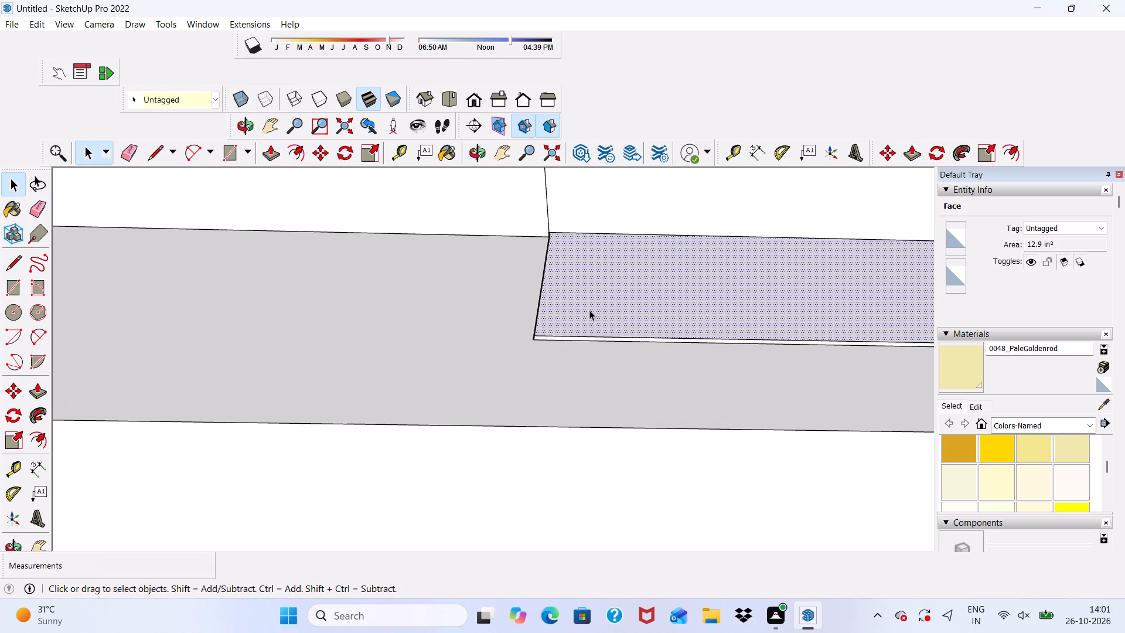
{"action": "left_click", "coordinate": [272, 152]}
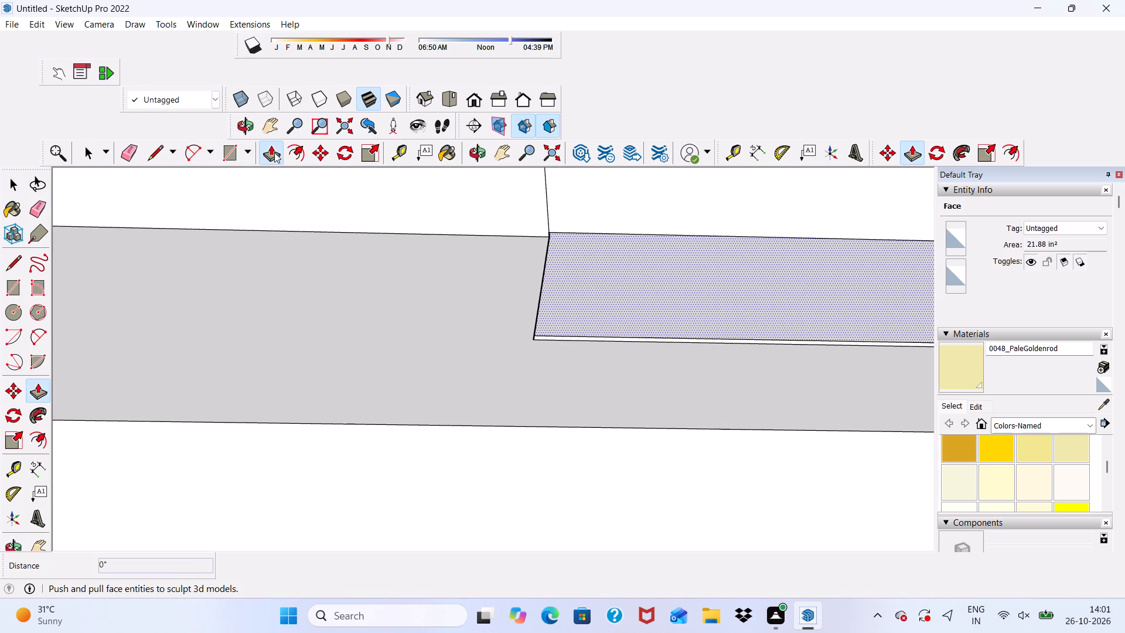
{"action": "left_click", "coordinate": [585, 289]}
{"action": "left_click", "coordinate": [574, 285]}
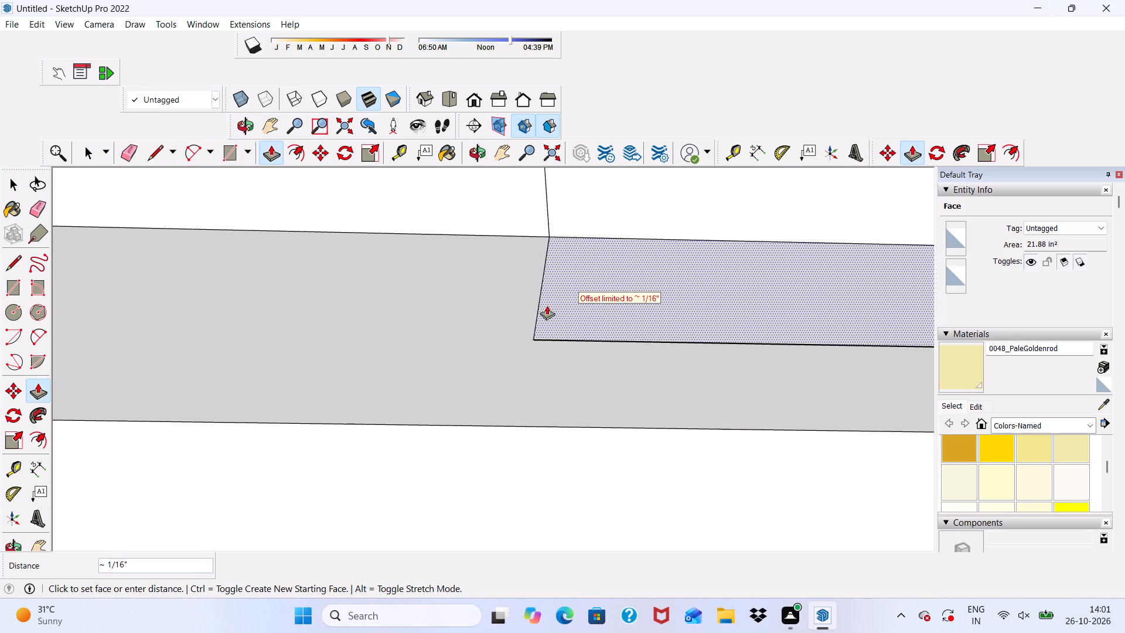
{"action": "left_click", "coordinate": [524, 300]}
Erase the seam lines on the front and underside of the second-lowest cornice band, where its end was extended.
{"action": "scroll", "coordinate": [508, 317], "scroll_direction": "down", "scroll_amount": 17}
{"action": "scroll", "coordinate": [589, 199], "scroll_direction": "up", "scroll_amount": 5}
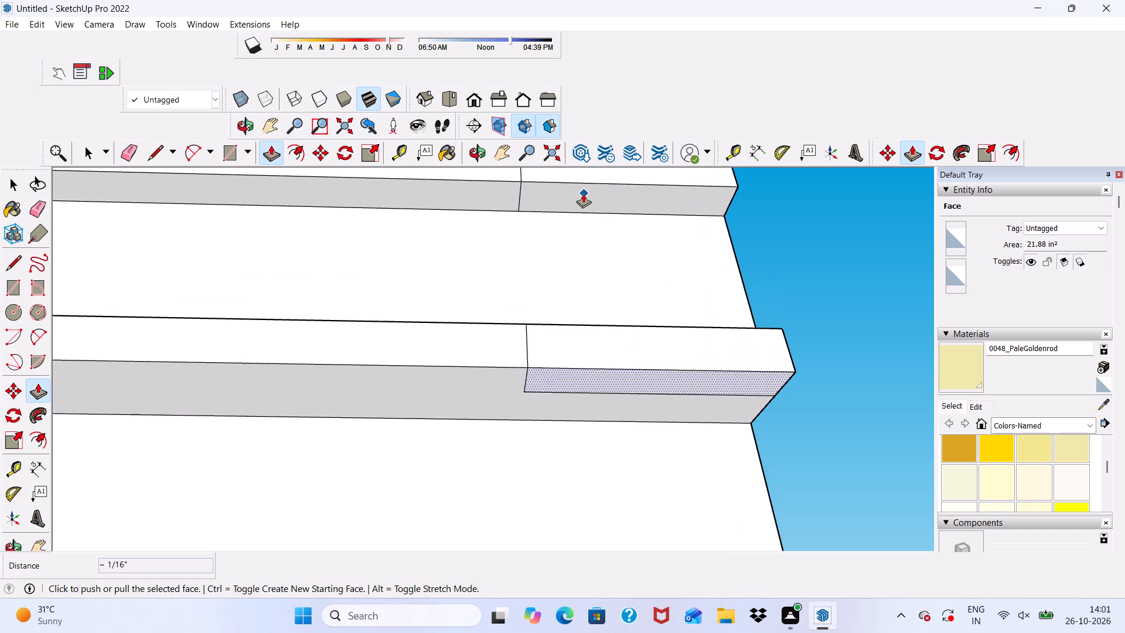
{"action": "scroll", "coordinate": [583, 193], "scroll_direction": "up", "scroll_amount": 5}
{"action": "scroll", "coordinate": [554, 226], "scroll_direction": "down", "scroll_amount": 1}
{"action": "middle_click_drag", "start_coordinate": [558, 260], "coordinate": [560, 373]}
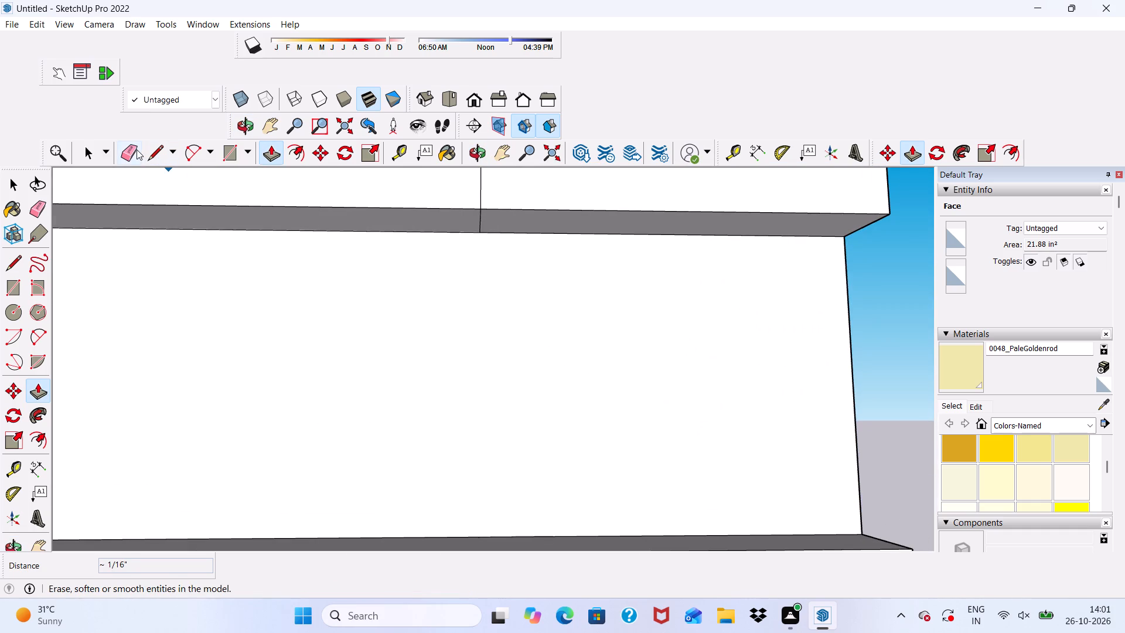
{"action": "left_click", "coordinate": [137, 149]}
{"action": "left_click_drag", "start_coordinate": [471, 181], "coordinate": [495, 194]}
{"action": "left_click_drag", "start_coordinate": [495, 217], "coordinate": [472, 226]}
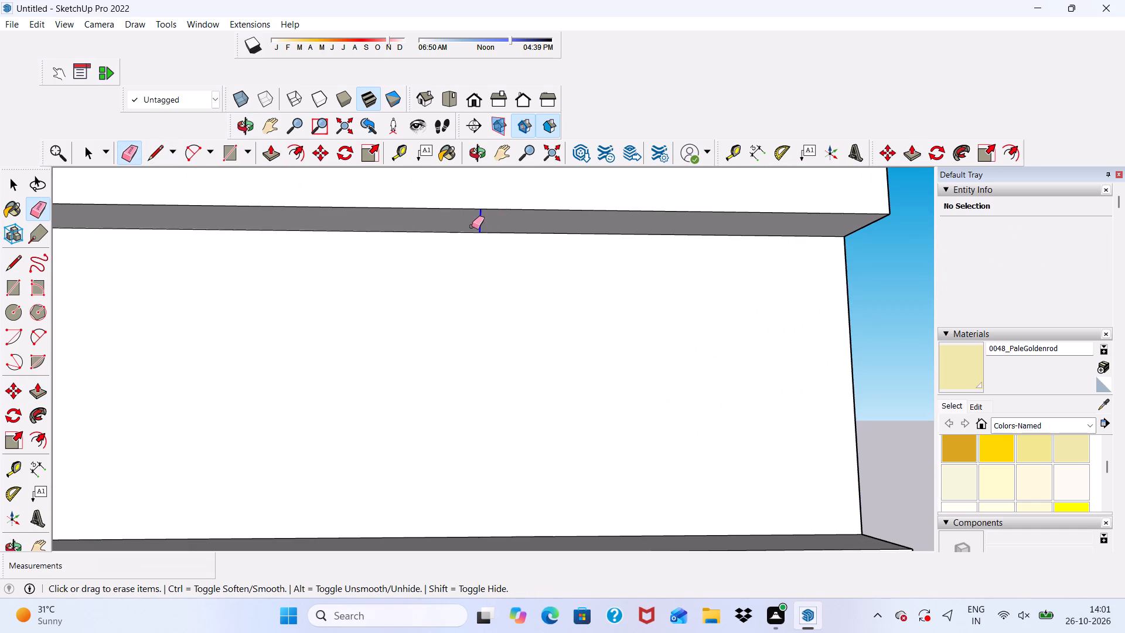
{"action": "left_click_drag", "start_coordinate": [472, 226], "coordinate": [465, 227]}
Erase the vertical seam line on the front face of the lowest cornice band.
{"action": "scroll", "coordinate": [450, 222], "scroll_direction": "down", "scroll_amount": 2}
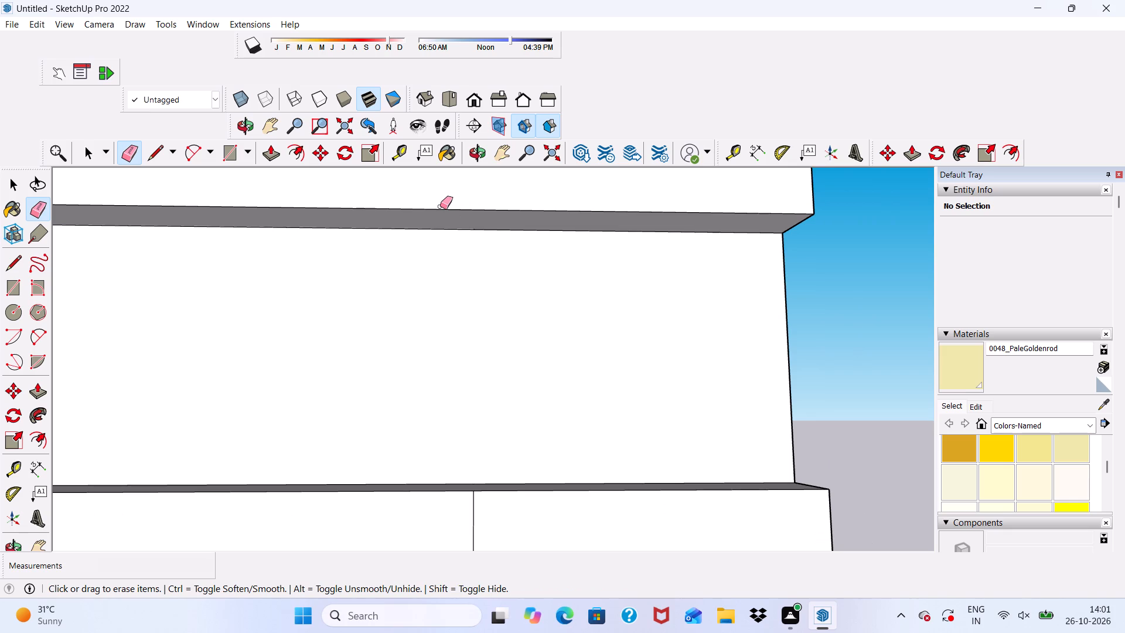
{"action": "scroll", "coordinate": [467, 212], "scroll_direction": "down", "scroll_amount": 3}
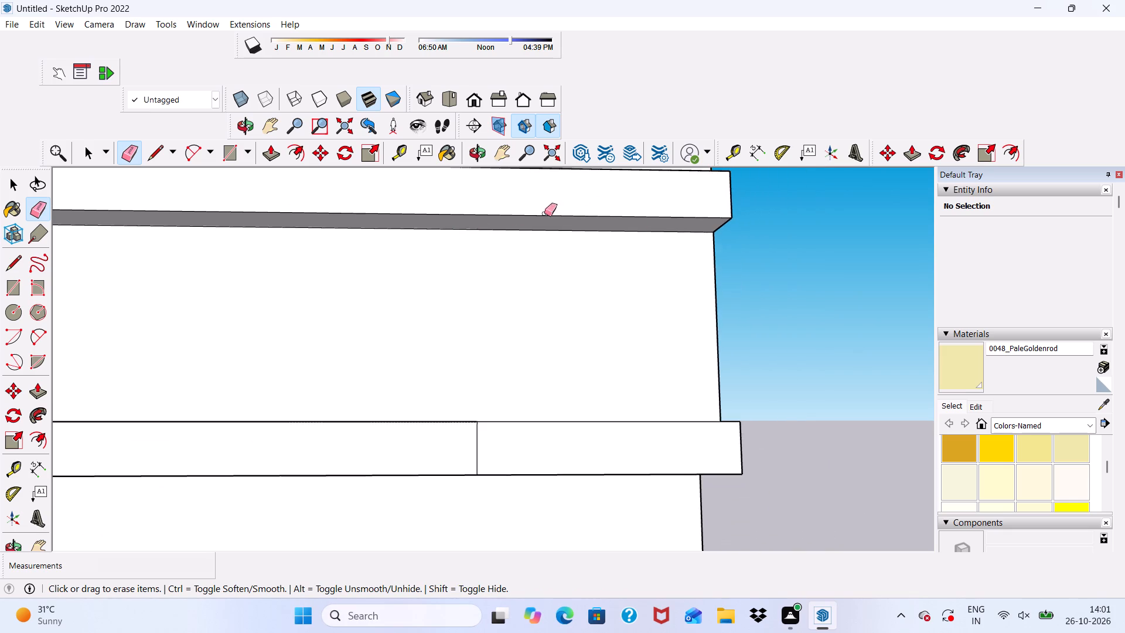
{"action": "scroll", "coordinate": [544, 213], "scroll_direction": "down", "scroll_amount": 2}
{"action": "middle_click_drag", "start_coordinate": [529, 419], "coordinate": [536, 444]}
{"action": "scroll", "coordinate": [452, 441], "scroll_direction": "up", "scroll_amount": 5}
{"action": "scroll", "coordinate": [451, 403], "scroll_direction": "down", "scroll_amount": 1}
{"action": "left_click_drag", "start_coordinate": [479, 403], "coordinate": [548, 414]}
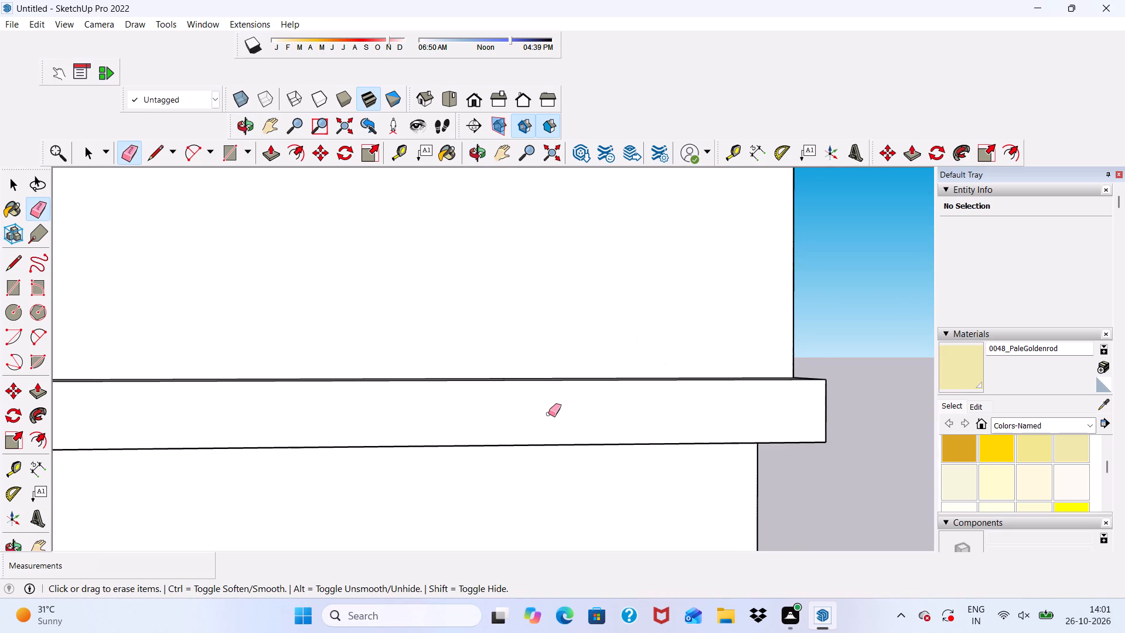
Erase the seam and leftover lines on the underside of the lowest cornice band.
{"action": "scroll", "coordinate": [547, 414], "scroll_direction": "down", "scroll_amount": 2}
{"action": "middle_click_drag", "start_coordinate": [540, 420], "coordinate": [541, 271]}
{"action": "scroll", "coordinate": [500, 419], "scroll_direction": "up", "scroll_amount": 1}
{"action": "left_click_drag", "start_coordinate": [514, 372], "coordinate": [552, 401]}
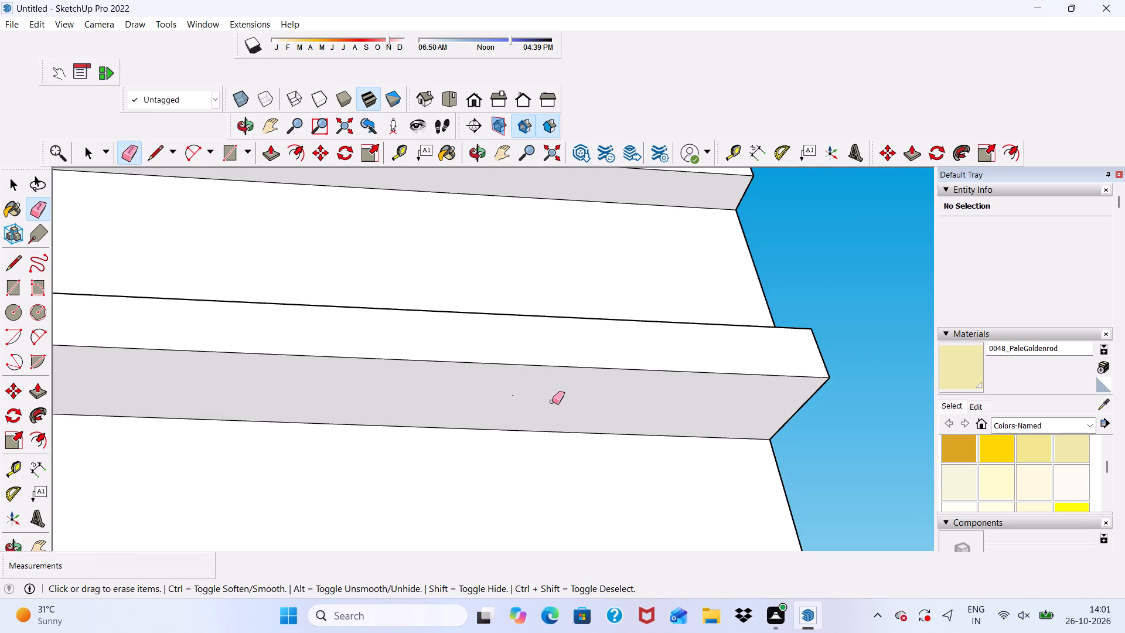
{"action": "scroll", "coordinate": [389, 342], "scroll_direction": "down", "scroll_amount": 8}
{"action": "middle_click_drag", "start_coordinate": [506, 328], "coordinate": [458, 323]}
{"action": "scroll", "coordinate": [456, 367], "scroll_direction": "up", "scroll_amount": 1}
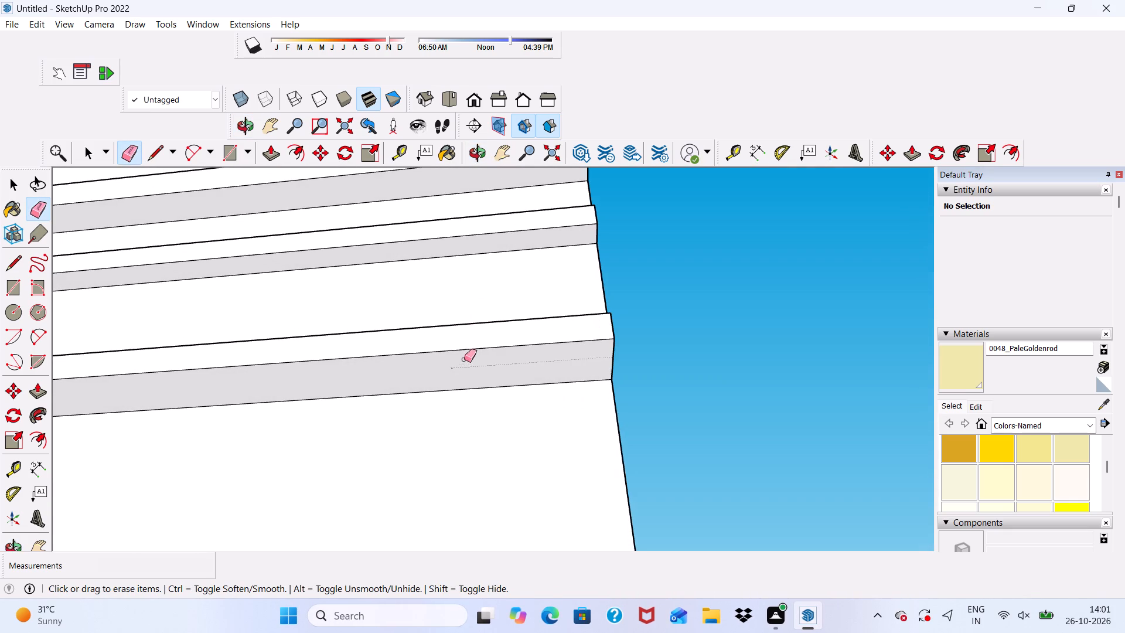
{"action": "left_click_drag", "start_coordinate": [466, 359], "coordinate": [471, 373]}
{"action": "scroll", "coordinate": [486, 356], "scroll_direction": "down", "scroll_amount": 3}
{"action": "middle_click_drag", "start_coordinate": [529, 349], "coordinate": [304, 511]}
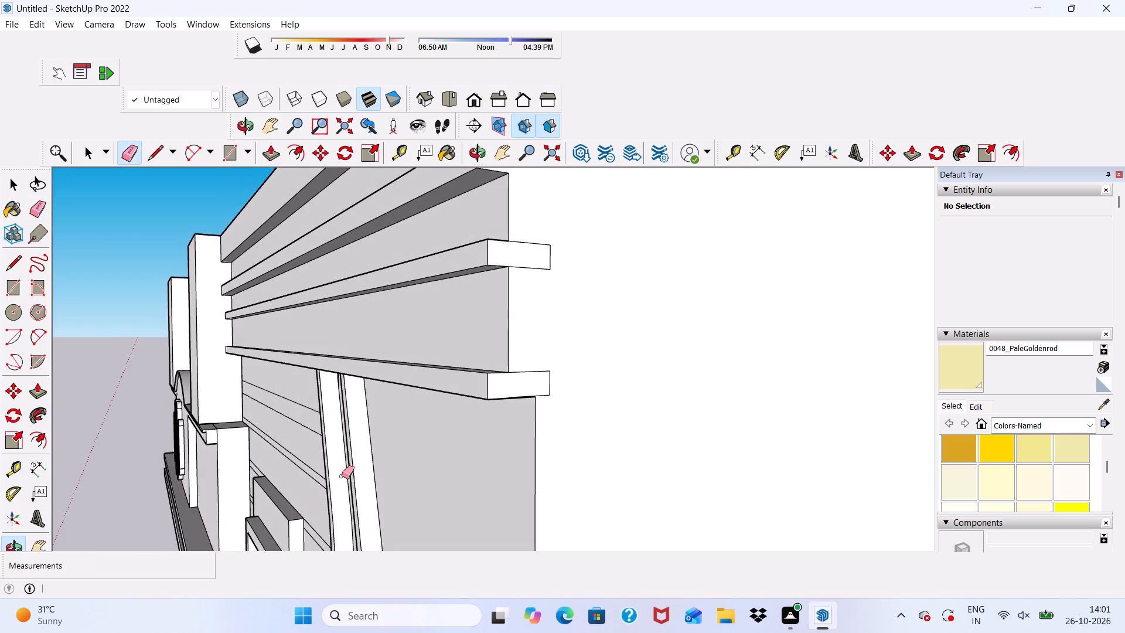
{"action": "middle_click_drag", "start_coordinate": [417, 460], "coordinate": [487, 344]}
{"action": "scroll", "coordinate": [502, 336], "scroll_direction": "up", "scroll_amount": 2}
{"action": "left_click_drag", "start_coordinate": [531, 283], "coordinate": [511, 296]}
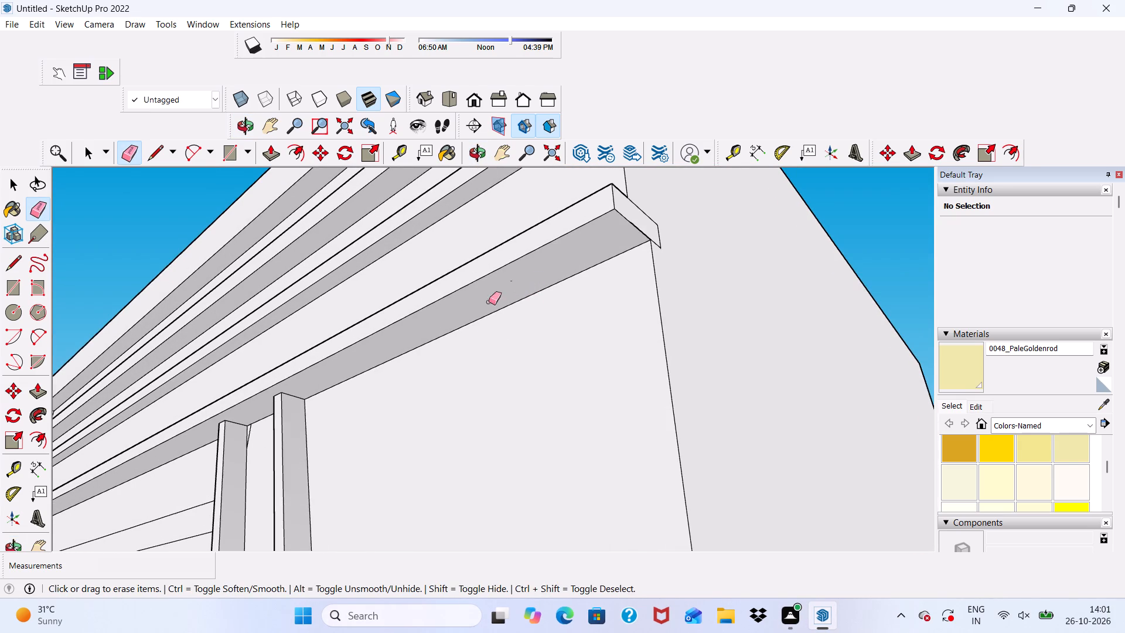
Erase the edges of the thin end flap projecting past the facade's side on the lowest cornice band.
{"action": "scroll", "coordinate": [472, 311], "scroll_direction": "down", "scroll_amount": 4}
{"action": "middle_click_drag", "start_coordinate": [514, 309], "coordinate": [414, 478]}
{"action": "scroll", "coordinate": [537, 420], "scroll_direction": "up", "scroll_amount": 1}
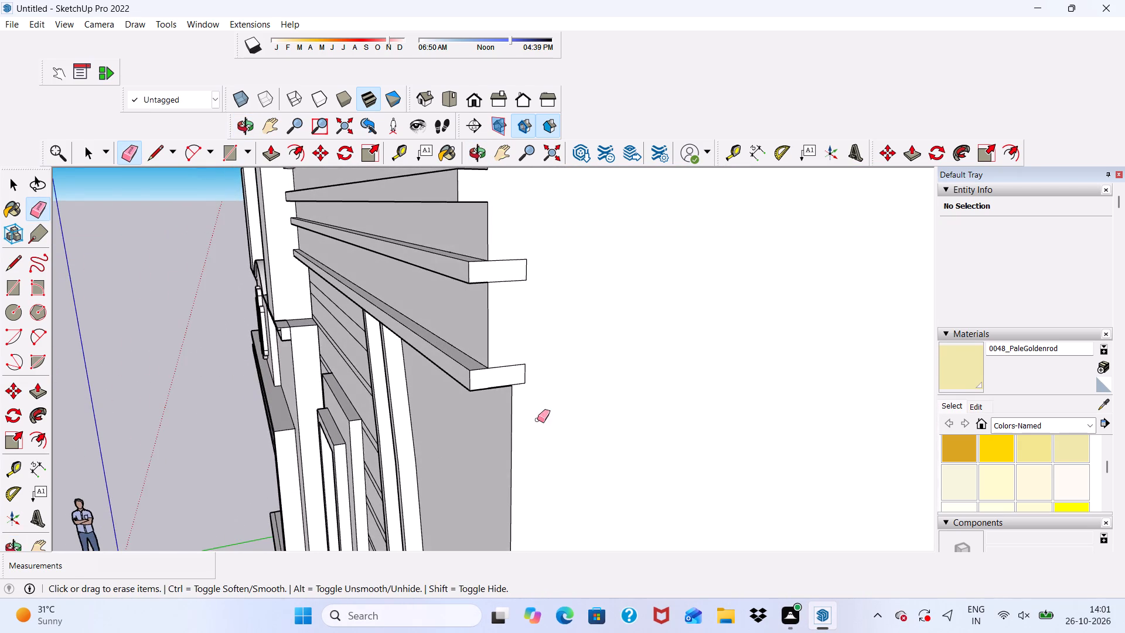
{"action": "scroll", "coordinate": [537, 420], "scroll_direction": "up", "scroll_amount": 6}
{"action": "left_click_drag", "start_coordinate": [486, 334], "coordinate": [529, 367]}
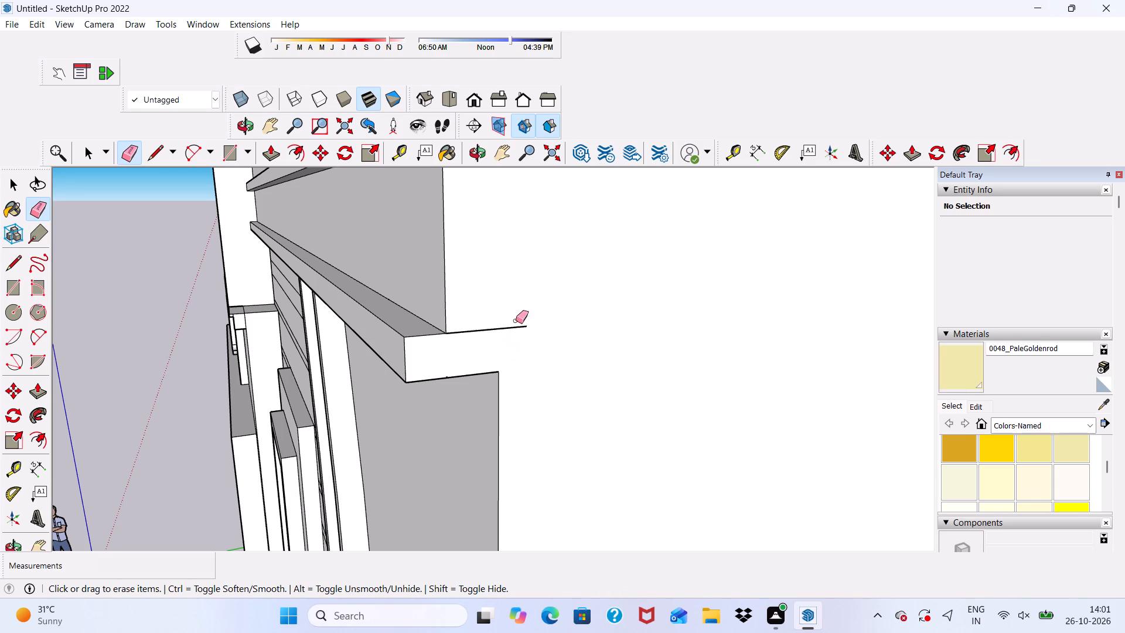
{"action": "left_click_drag", "start_coordinate": [516, 321], "coordinate": [514, 348]}
Erase the edges of the thin end flap projecting past the facade's side on the second-lowest cornice band.
{"action": "scroll", "coordinate": [427, 321], "scroll_direction": "down", "scroll_amount": 4}
{"action": "scroll", "coordinate": [480, 343], "scroll_direction": "down", "scroll_amount": 4}
{"action": "middle_click_drag", "start_coordinate": [485, 382], "coordinate": [475, 436]}
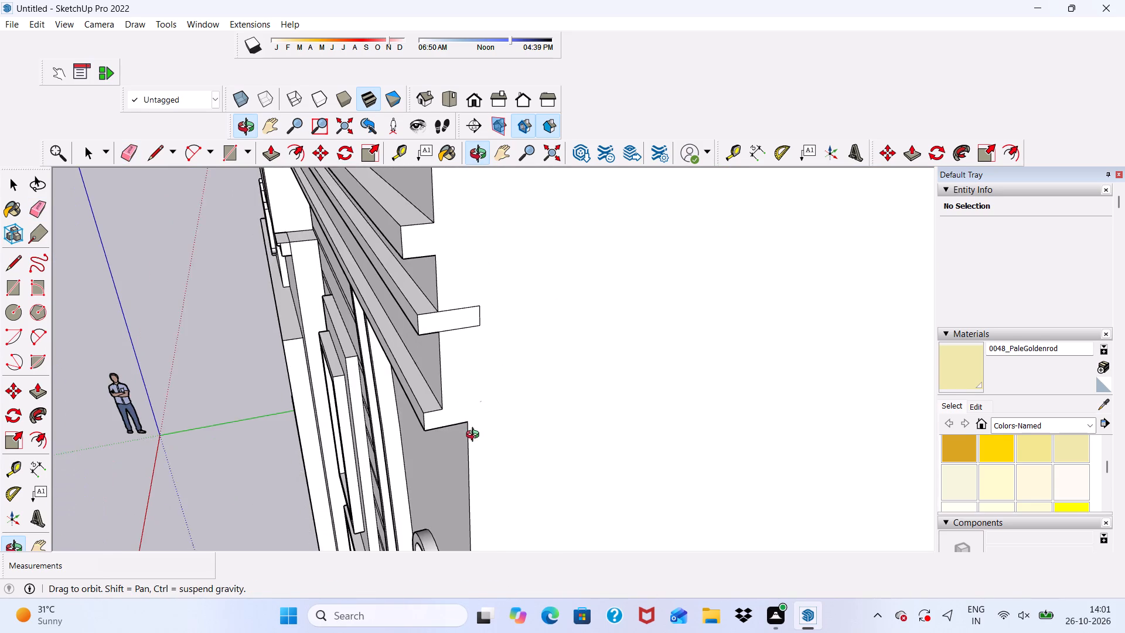
{"action": "middle_click_drag", "start_coordinate": [475, 436], "coordinate": [475, 430]}
{"action": "scroll", "coordinate": [465, 339], "scroll_direction": "up", "scroll_amount": 8}
{"action": "left_click_drag", "start_coordinate": [456, 274], "coordinate": [453, 345]}
{"action": "left_click_drag", "start_coordinate": [505, 283], "coordinate": [500, 285]}
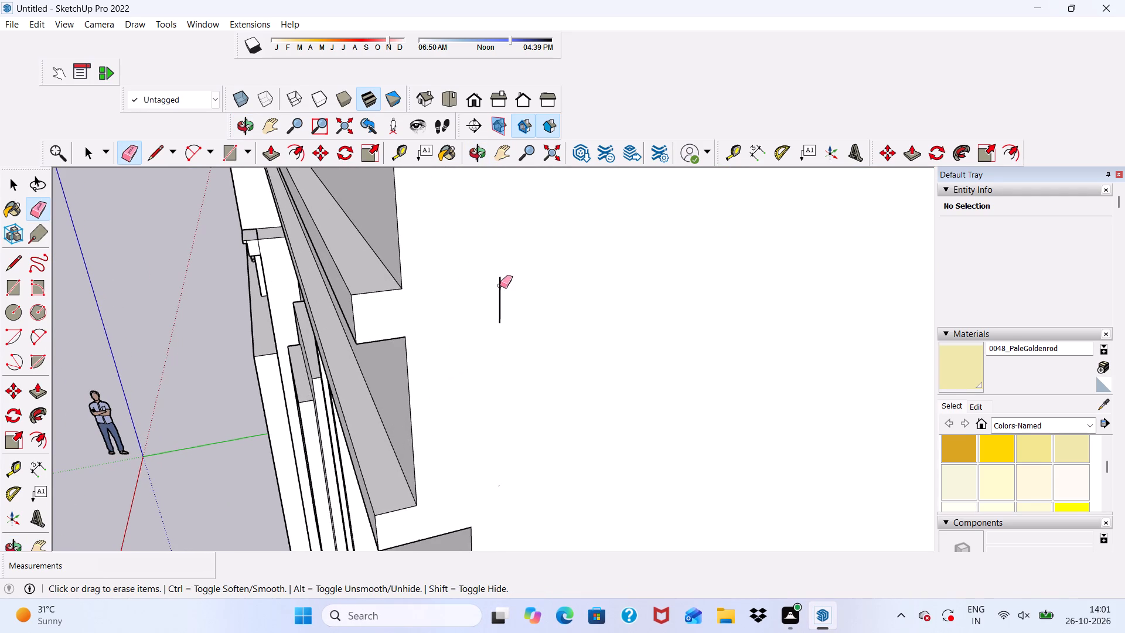
{"action": "left_click_drag", "start_coordinate": [500, 285], "coordinate": [499, 331]}
Erase the short stray line between the two curved ribs, just below the lowest cornice band.
{"action": "scroll", "coordinate": [540, 284], "scroll_direction": "down", "scroll_amount": 7}
{"action": "middle_click_drag", "start_coordinate": [388, 362], "coordinate": [694, 251]}
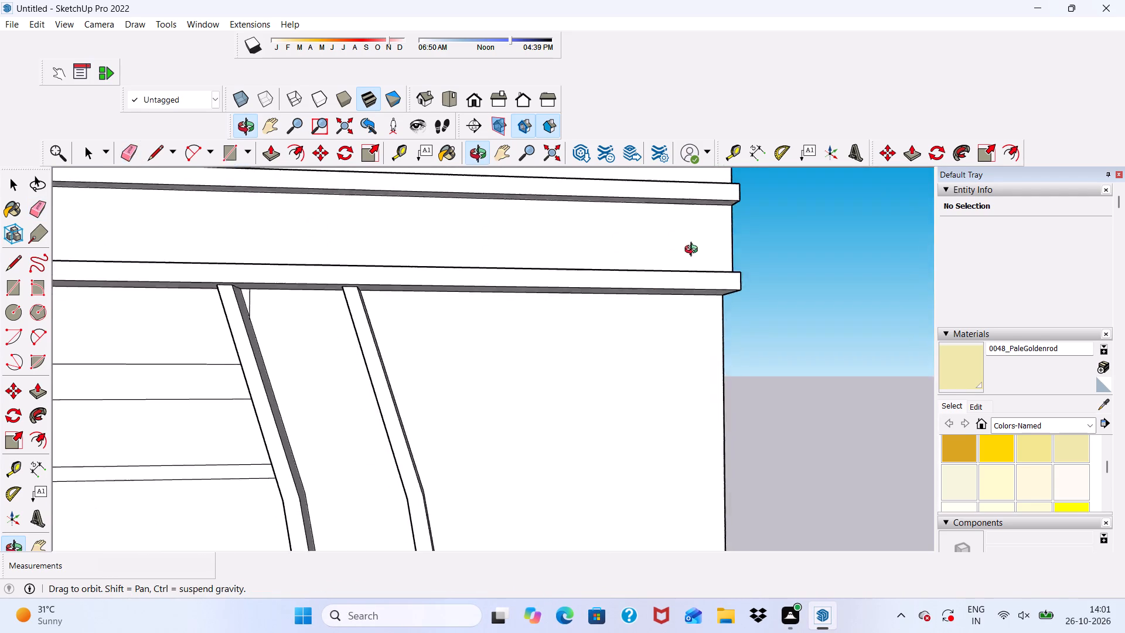
{"action": "middle_click_drag", "start_coordinate": [694, 251], "coordinate": [674, 225]}
{"action": "scroll", "coordinate": [656, 227], "scroll_direction": "up", "scroll_amount": 1}
{"action": "scroll", "coordinate": [400, 271], "scroll_direction": "down", "scroll_amount": 4}
{"action": "scroll", "coordinate": [296, 321], "scroll_direction": "up", "scroll_amount": 14}
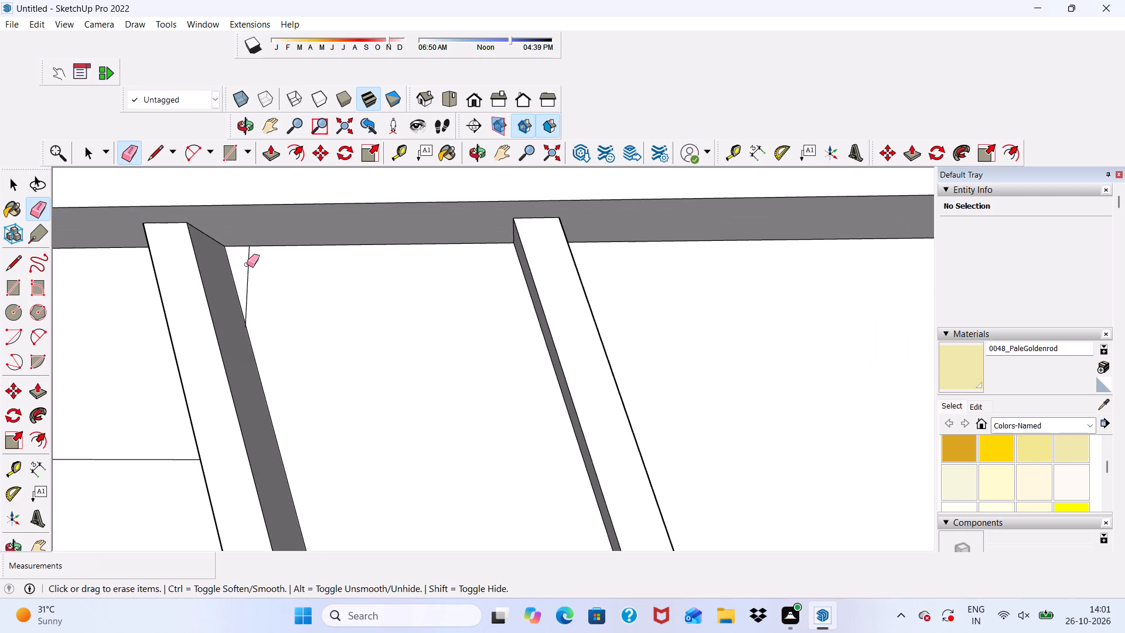
{"action": "left_click_drag", "start_coordinate": [247, 267], "coordinate": [250, 282]}
Examine the horizontal strips on the wall, from the topmost strip under the cornice down to those below the upright panel.
{"action": "scroll", "coordinate": [244, 271], "scroll_direction": "down", "scroll_amount": 14}
{"action": "scroll", "coordinate": [351, 290], "scroll_direction": "down", "scroll_amount": 2}
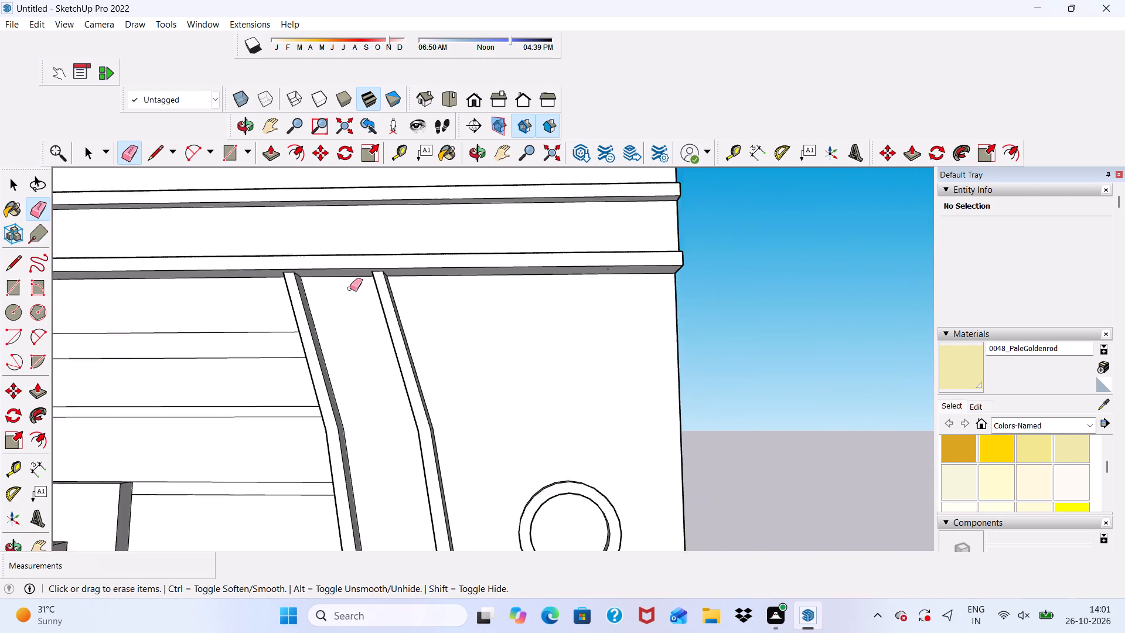
{"action": "scroll", "coordinate": [350, 288], "scroll_direction": "down", "scroll_amount": 2}
{"action": "key", "text": "space"}
{"action": "scroll", "coordinate": [360, 292], "scroll_direction": "down", "scroll_amount": 11}
{"action": "middle_click_drag", "start_coordinate": [228, 380], "coordinate": [242, 392]}
{"action": "scroll", "coordinate": [233, 388], "scroll_direction": "up", "scroll_amount": 4}
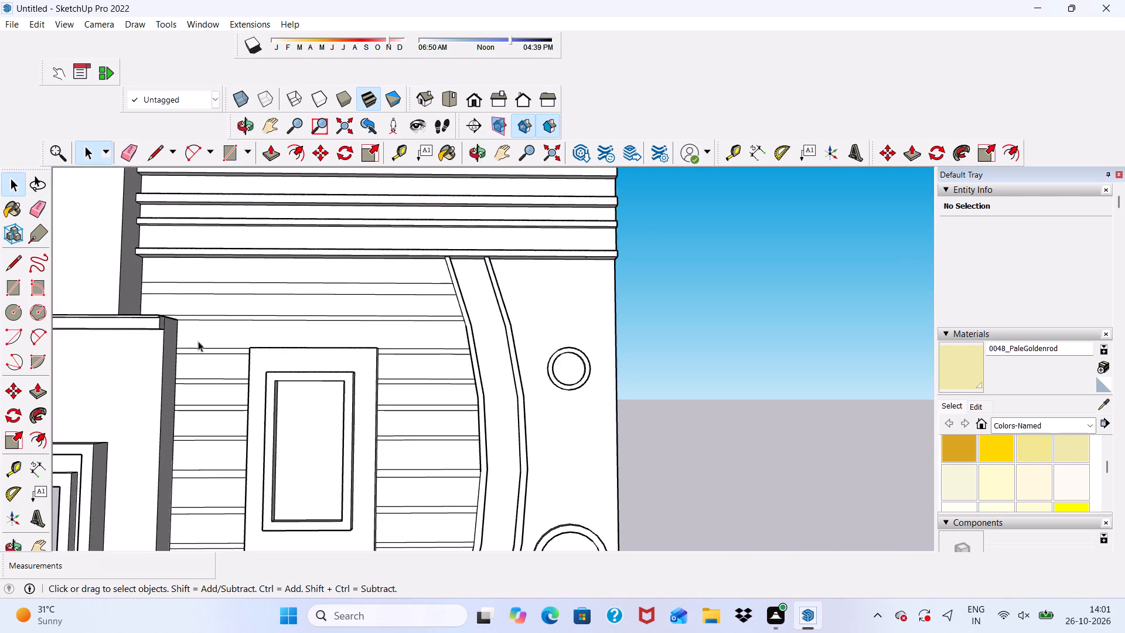
{"action": "scroll", "coordinate": [198, 341], "scroll_direction": "up", "scroll_amount": 10}
{"action": "left_click", "coordinate": [194, 264]}
{"action": "scroll", "coordinate": [212, 295], "scroll_direction": "down", "scroll_amount": 4}
{"action": "scroll", "coordinate": [356, 377], "scroll_direction": "down", "scroll_amount": 4}
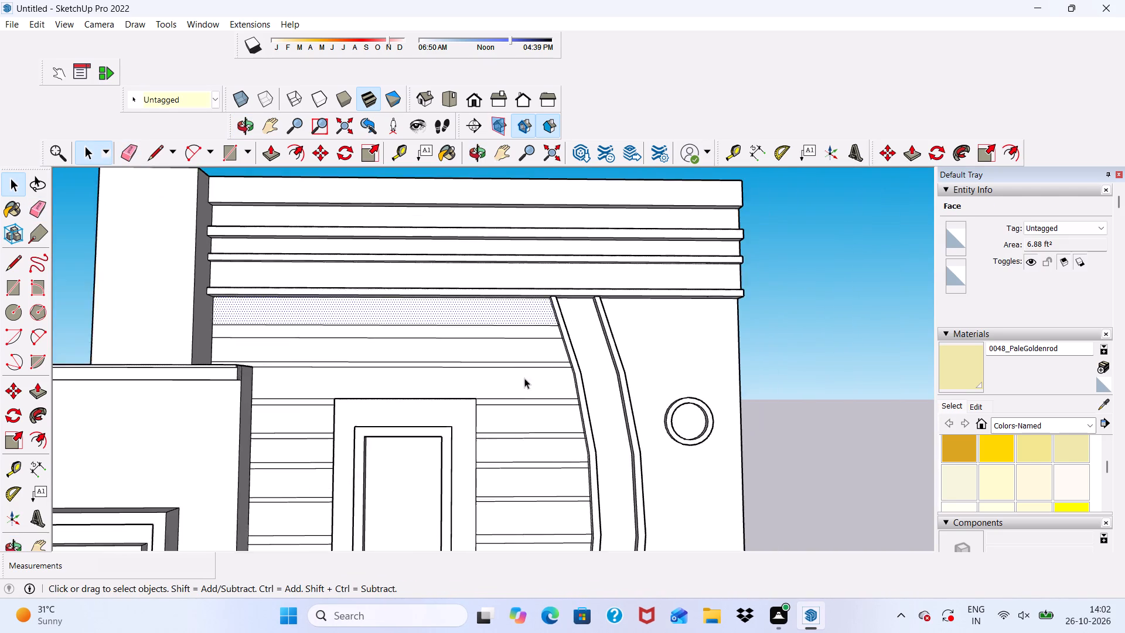
{"action": "scroll", "coordinate": [524, 378], "scroll_direction": "down", "scroll_amount": 8}
{"action": "middle_click_drag", "start_coordinate": [523, 415], "coordinate": [521, 365]}
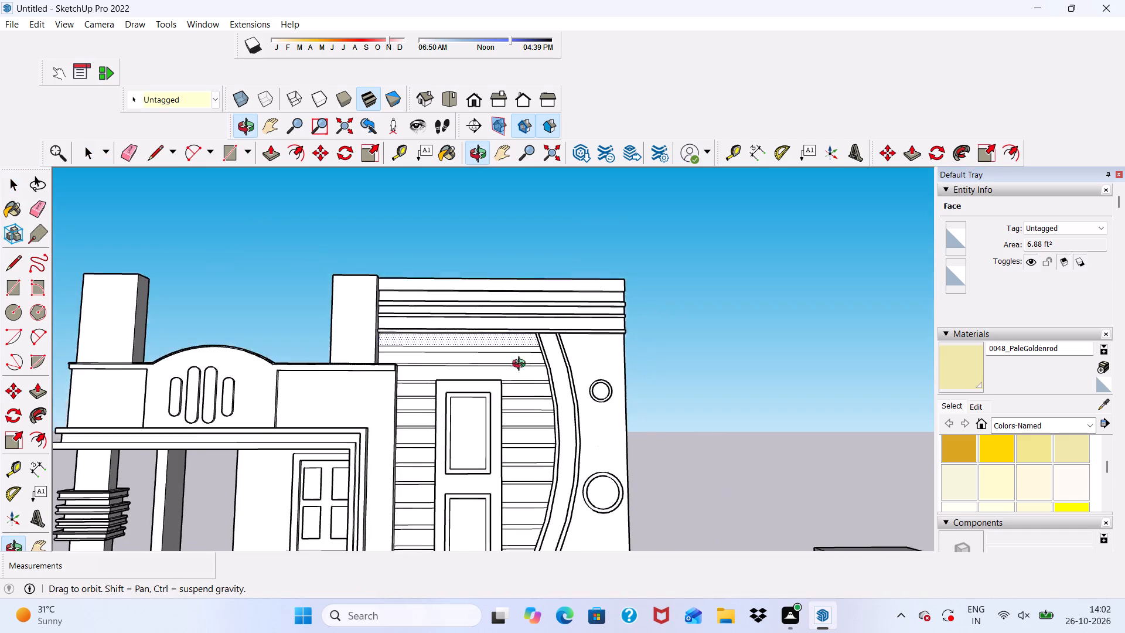
{"action": "middle_click_drag", "start_coordinate": [521, 365], "coordinate": [521, 318]}
{"action": "scroll", "coordinate": [521, 315], "scroll_direction": "up", "scroll_amount": 1}
{"action": "scroll", "coordinate": [515, 269], "scroll_direction": "down", "scroll_amount": 7}
{"action": "middle_click_drag", "start_coordinate": [483, 494], "coordinate": [489, 564]}
{"action": "scroll", "coordinate": [488, 518], "scroll_direction": "up", "scroll_amount": 9}
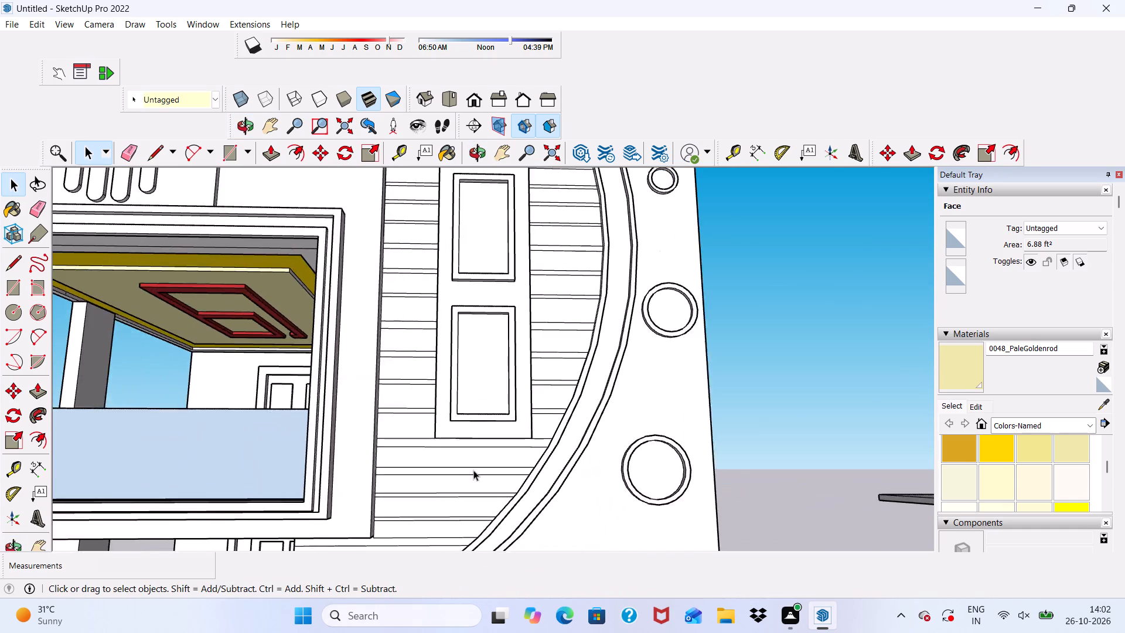
{"action": "scroll", "coordinate": [473, 470], "scroll_direction": "up", "scroll_amount": 7}
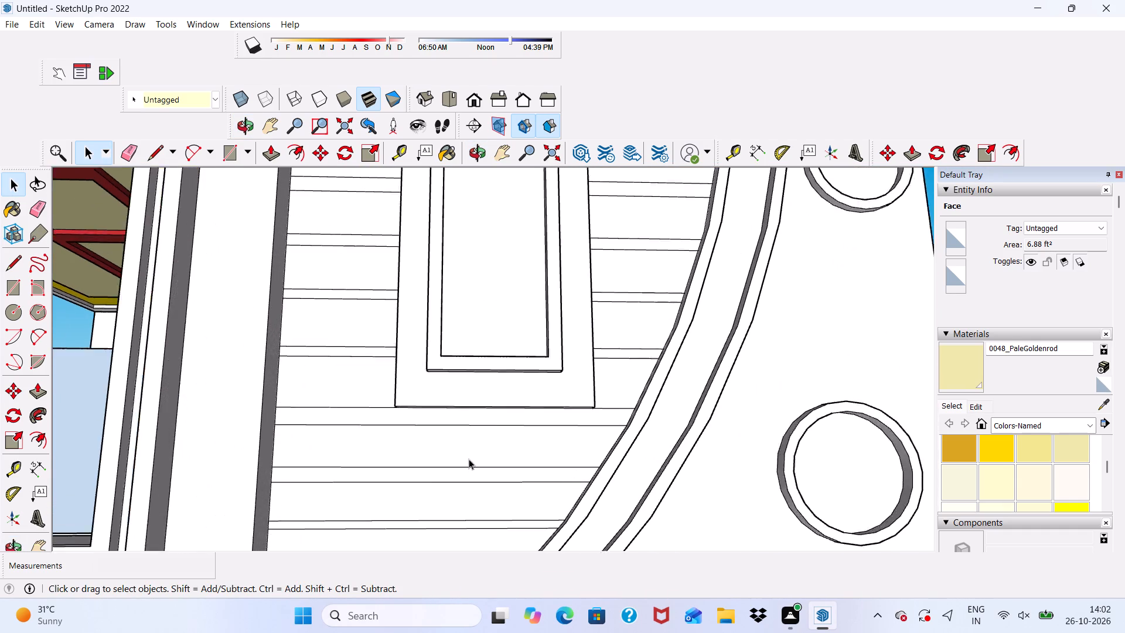
{"action": "scroll", "coordinate": [469, 459], "scroll_direction": "up", "scroll_amount": 1}
{"action": "middle_click_drag", "start_coordinate": [455, 462], "coordinate": [452, 522]}
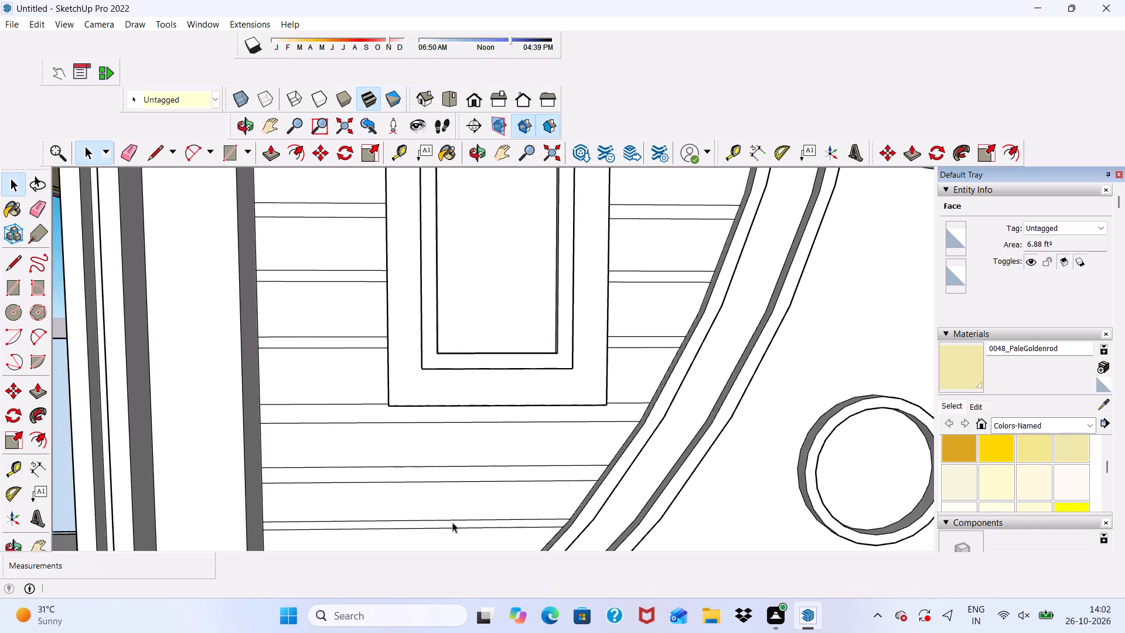
{"action": "scroll", "coordinate": [442, 487], "scroll_direction": "up", "scroll_amount": 1}
{"action": "scroll", "coordinate": [415, 329], "scroll_direction": "down", "scroll_amount": 3}
{"action": "middle_click_drag", "start_coordinate": [466, 471], "coordinate": [469, 498]}
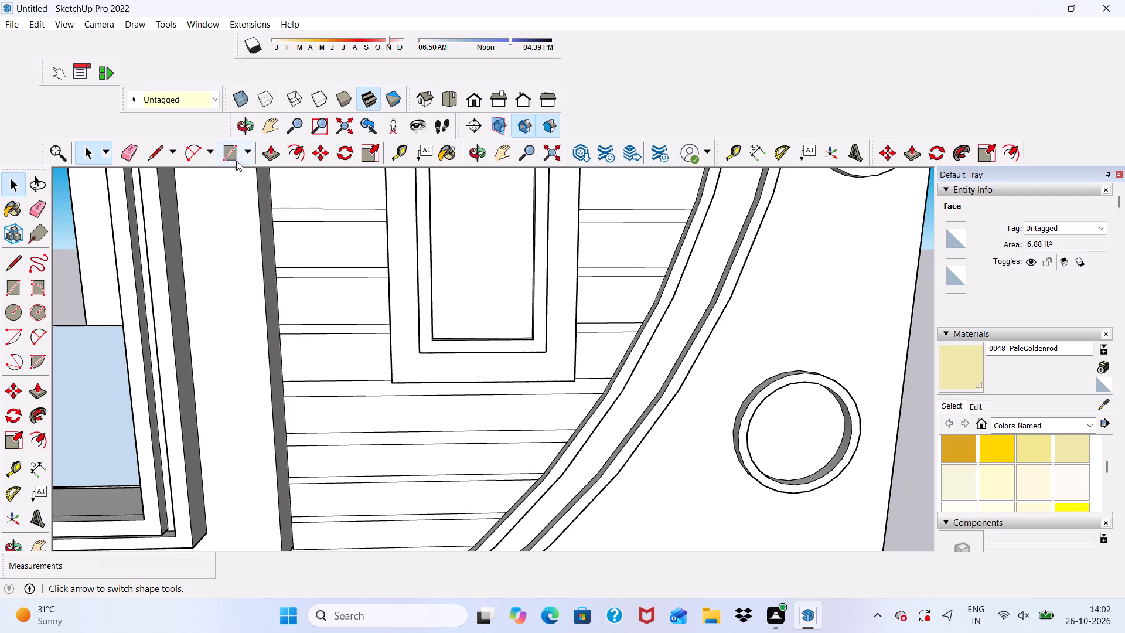
Draw a rectangle about 3' 3" tall by 2' wide on the strip wall, from the upright panel's lower-left corner down to the curved band.
{"action": "left_click", "coordinate": [229, 156]}
{"action": "scroll", "coordinate": [372, 377], "scroll_direction": "down", "scroll_amount": 1}
{"action": "middle_click_drag", "start_coordinate": [396, 419], "coordinate": [390, 302]}
{"action": "scroll", "coordinate": [368, 382], "scroll_direction": "up", "scroll_amount": 8}
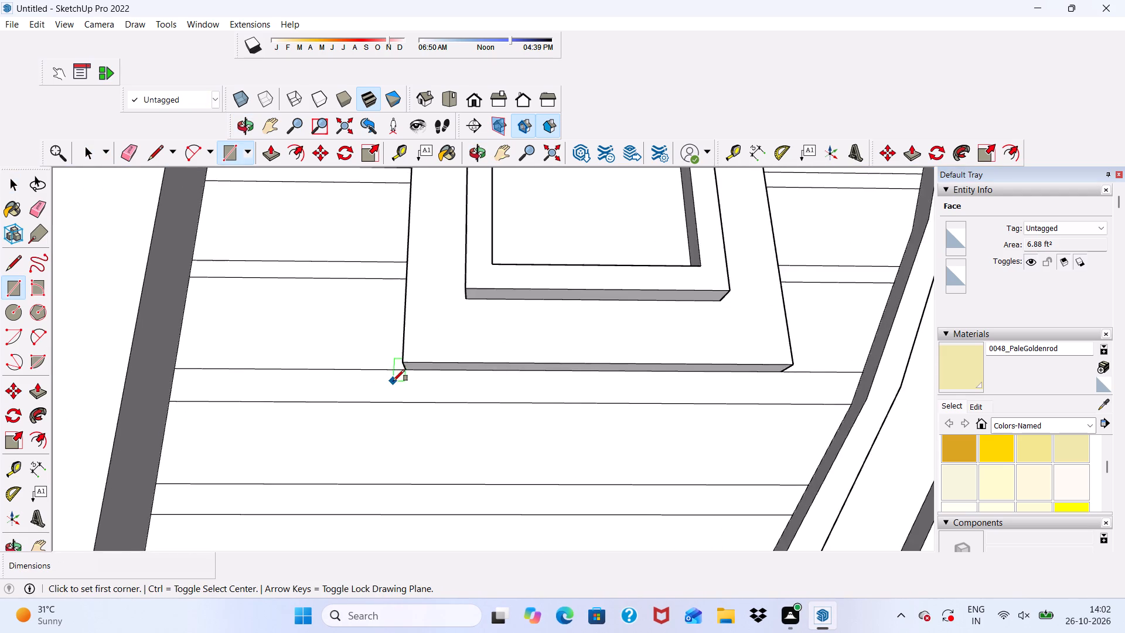
{"action": "scroll", "coordinate": [393, 381], "scroll_direction": "up", "scroll_amount": 4}
{"action": "left_click", "coordinate": [410, 367]}
{"action": "scroll", "coordinate": [434, 448], "scroll_direction": "down", "scroll_amount": 4}
{"action": "scroll", "coordinate": [616, 374], "scroll_direction": "down", "scroll_amount": 2}
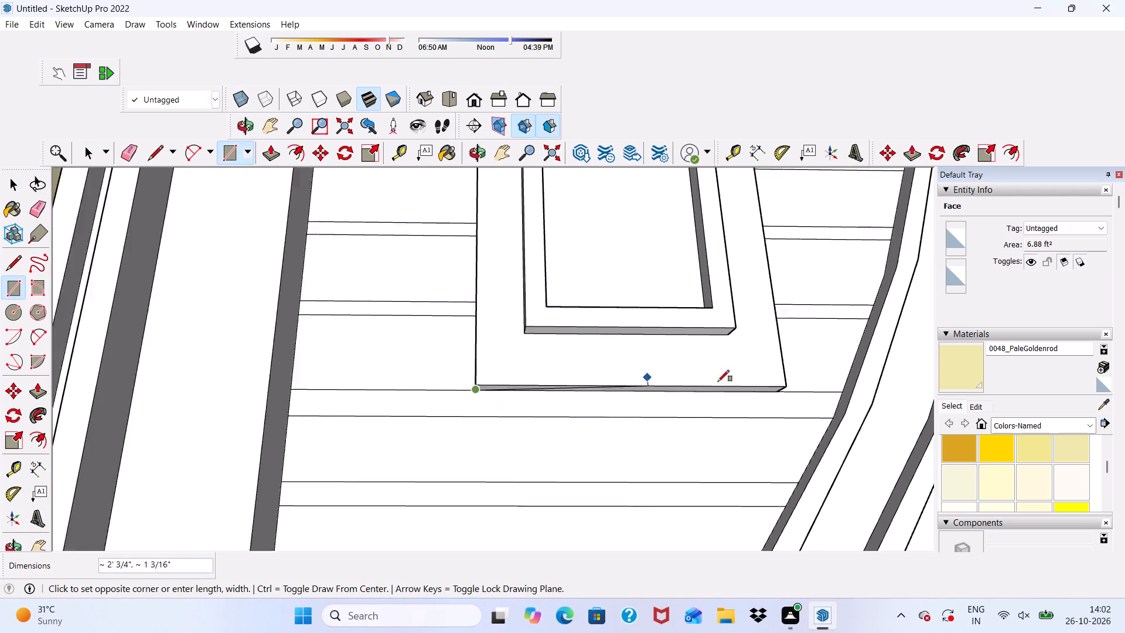
{"action": "scroll", "coordinate": [718, 382], "scroll_direction": "down", "scroll_amount": 11}
{"action": "scroll", "coordinate": [718, 485], "scroll_direction": "up", "scroll_amount": 1}
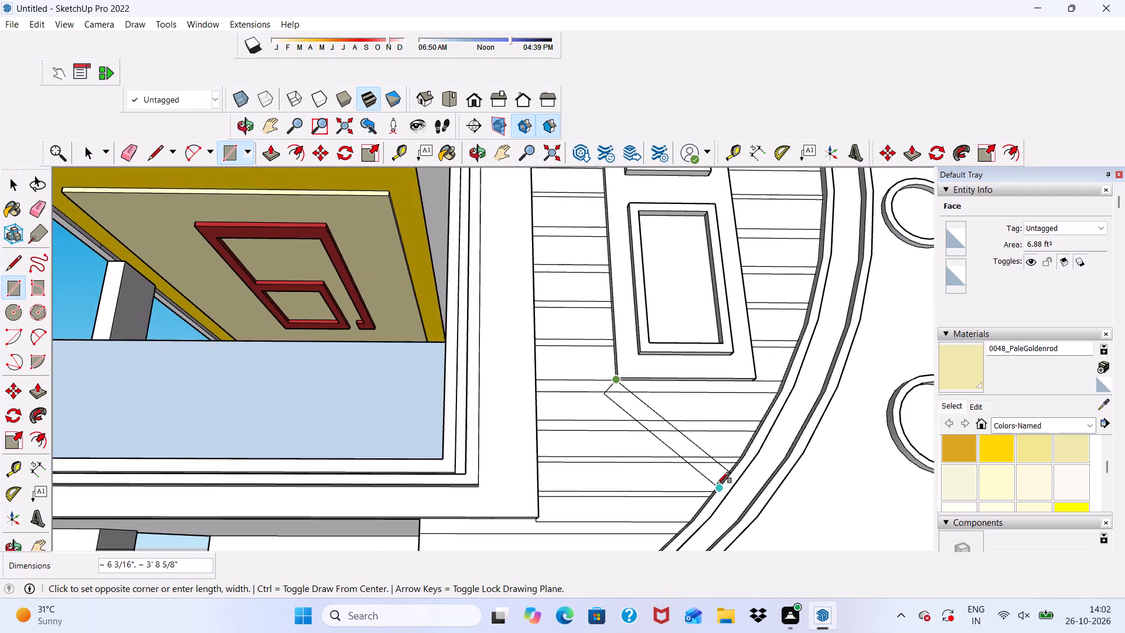
{"action": "scroll", "coordinate": [717, 484], "scroll_direction": "up", "scroll_amount": 5}
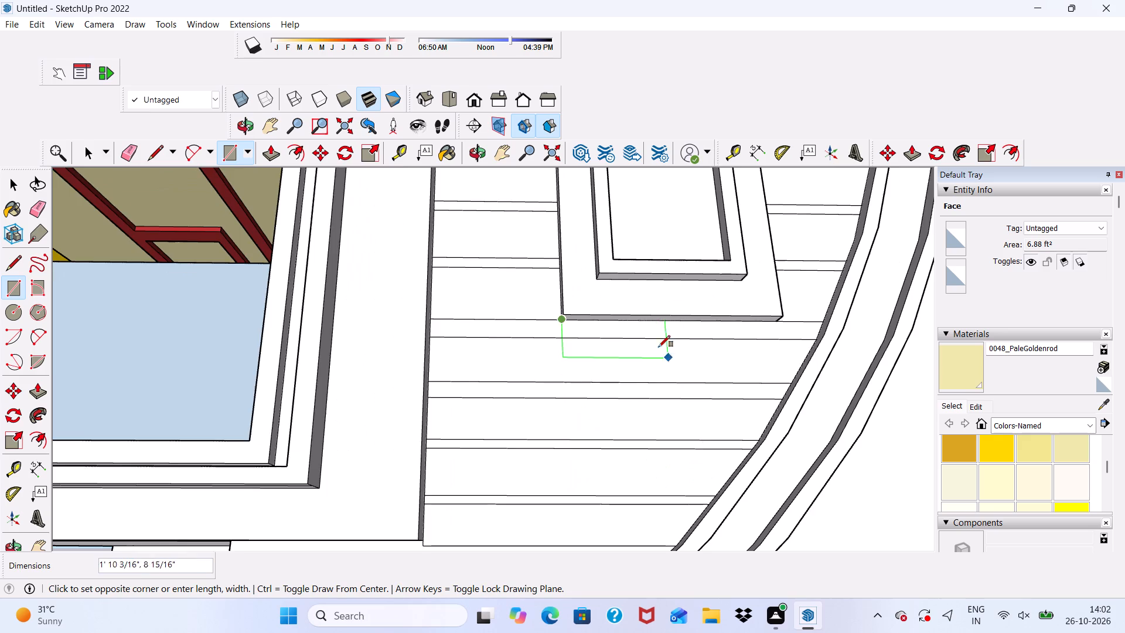
{"action": "scroll", "coordinate": [658, 347], "scroll_direction": "down", "scroll_amount": 4}
{"action": "middle_click_drag", "start_coordinate": [684, 373], "coordinate": [690, 458]}
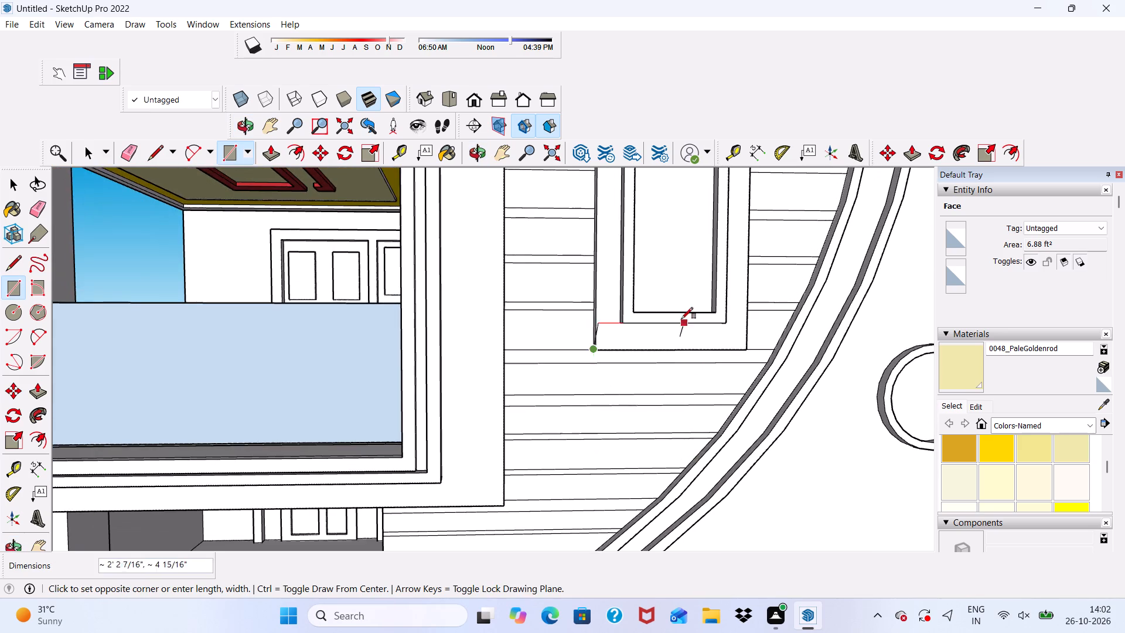
{"action": "scroll", "coordinate": [631, 304], "scroll_direction": "down", "scroll_amount": 4}
{"action": "scroll", "coordinate": [655, 472], "scroll_direction": "up", "scroll_amount": 3}
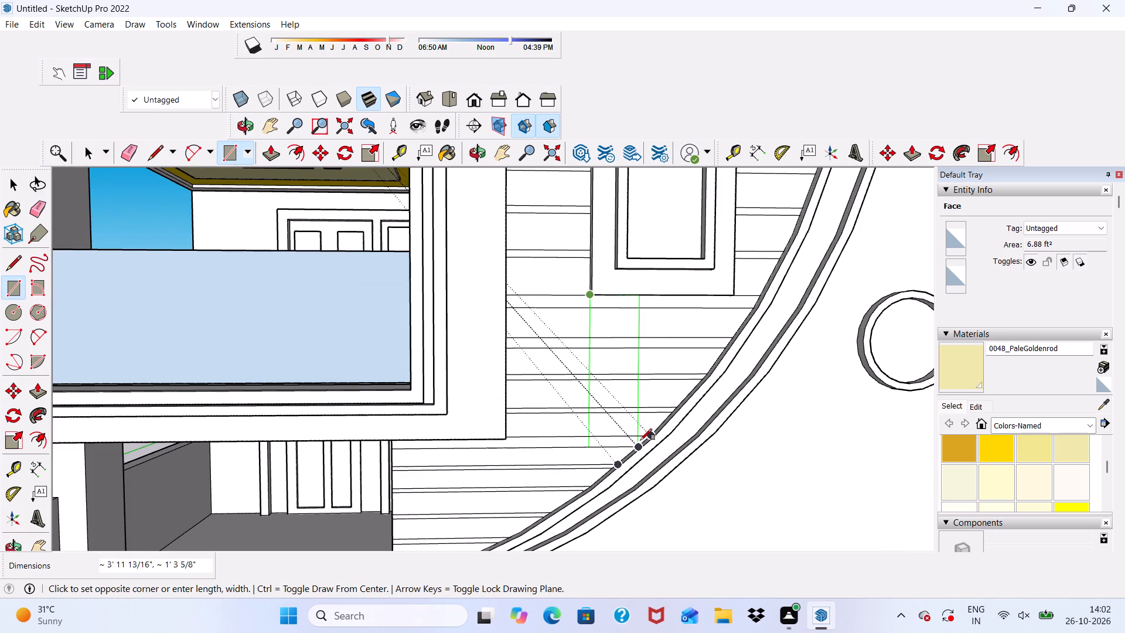
{"action": "scroll", "coordinate": [646, 444], "scroll_direction": "up", "scroll_amount": 4}
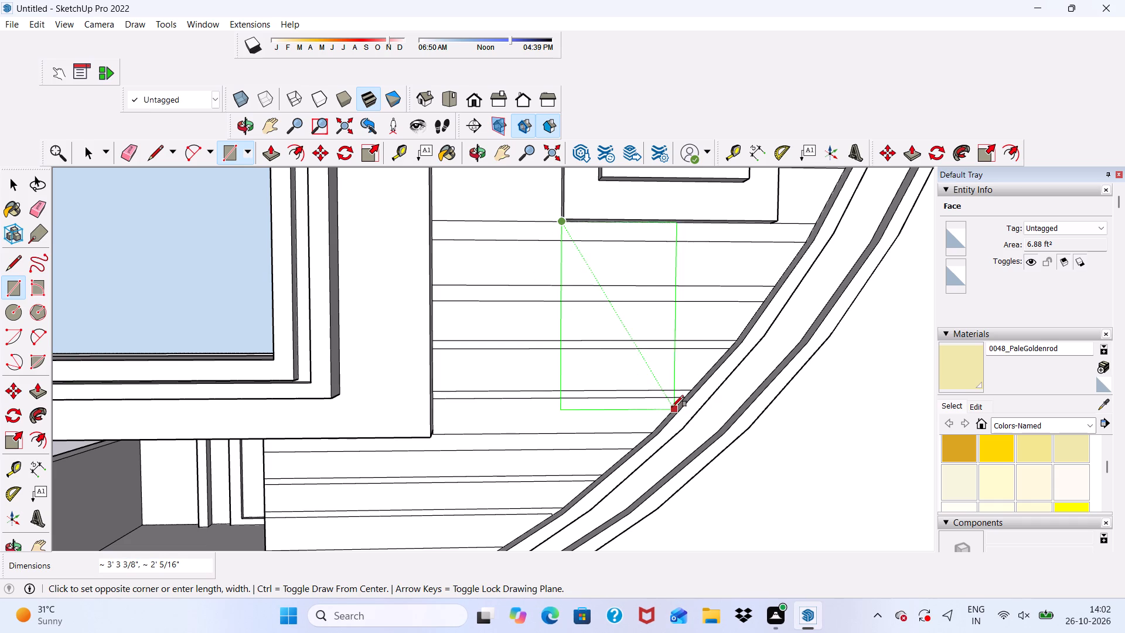
{"action": "left_click", "coordinate": [672, 407]}
{"action": "scroll", "coordinate": [617, 293], "scroll_direction": "up", "scroll_amount": 1}
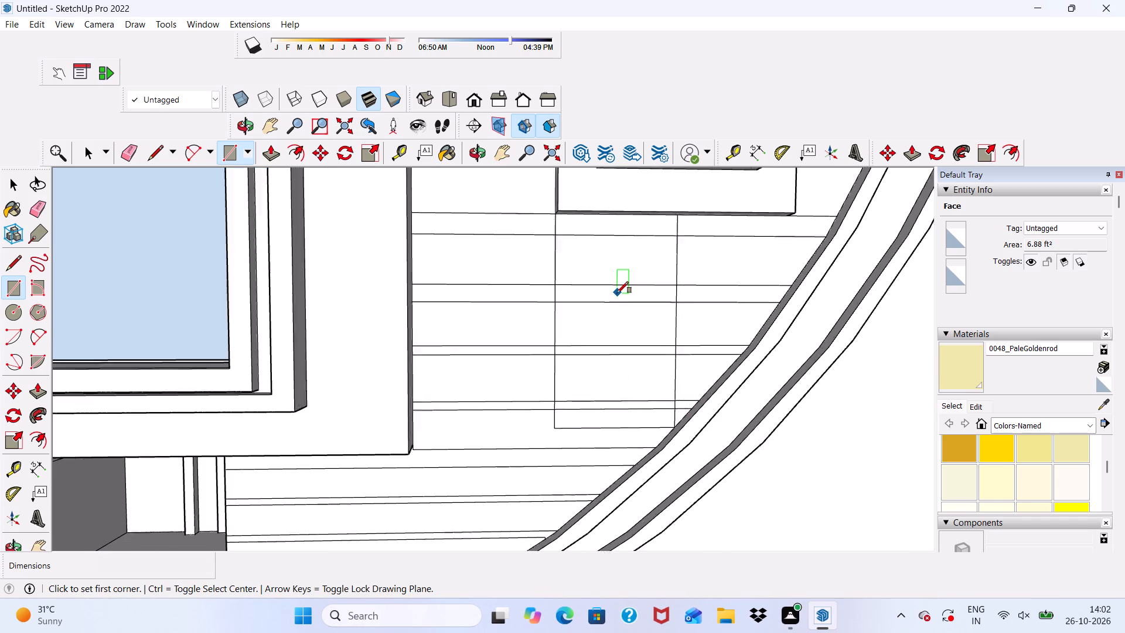
{"action": "scroll", "coordinate": [617, 293], "scroll_direction": "up", "scroll_amount": 2}
{"action": "key", "text": "space"}
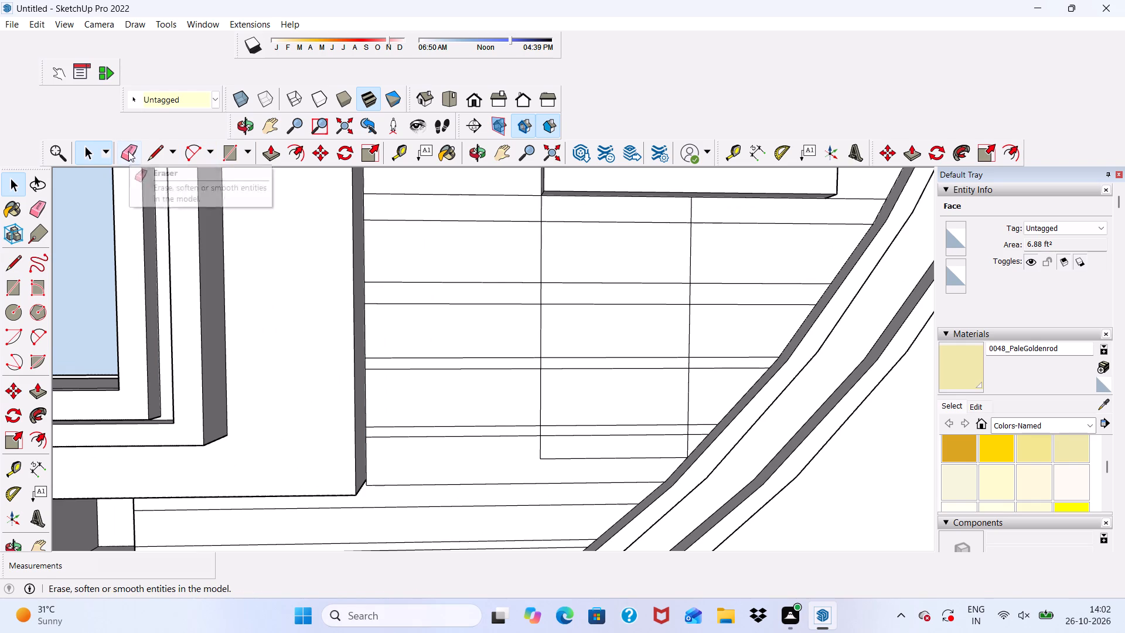
Erase the horizontal strip lines crossing the inside of the new rectangle below the upright panel.
{"action": "left_click_drag", "start_coordinate": [128, 151], "coordinate": [131, 159]}
{"action": "scroll", "coordinate": [486, 323], "scroll_direction": "up", "scroll_amount": 2}
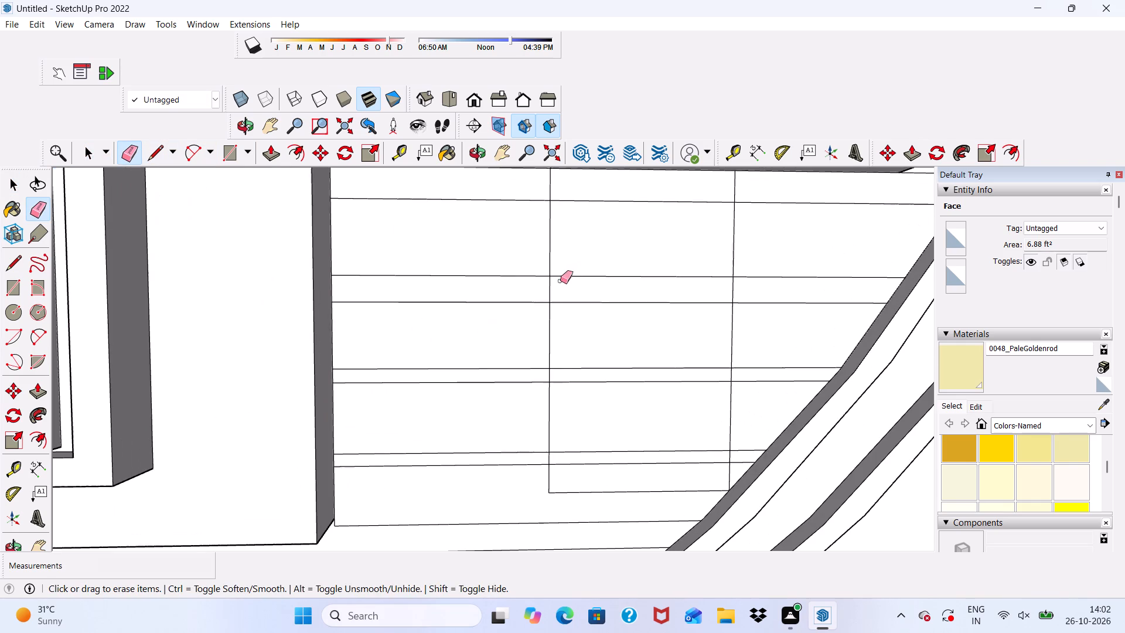
{"action": "left_click_drag", "start_coordinate": [575, 187], "coordinate": [604, 330]}
{"action": "left_click_drag", "start_coordinate": [597, 190], "coordinate": [604, 229]}
{"action": "left_click_drag", "start_coordinate": [613, 353], "coordinate": [618, 405]}
{"action": "scroll", "coordinate": [602, 334], "scroll_direction": "down", "scroll_amount": 4}
{"action": "left_click_drag", "start_coordinate": [615, 396], "coordinate": [616, 437]}
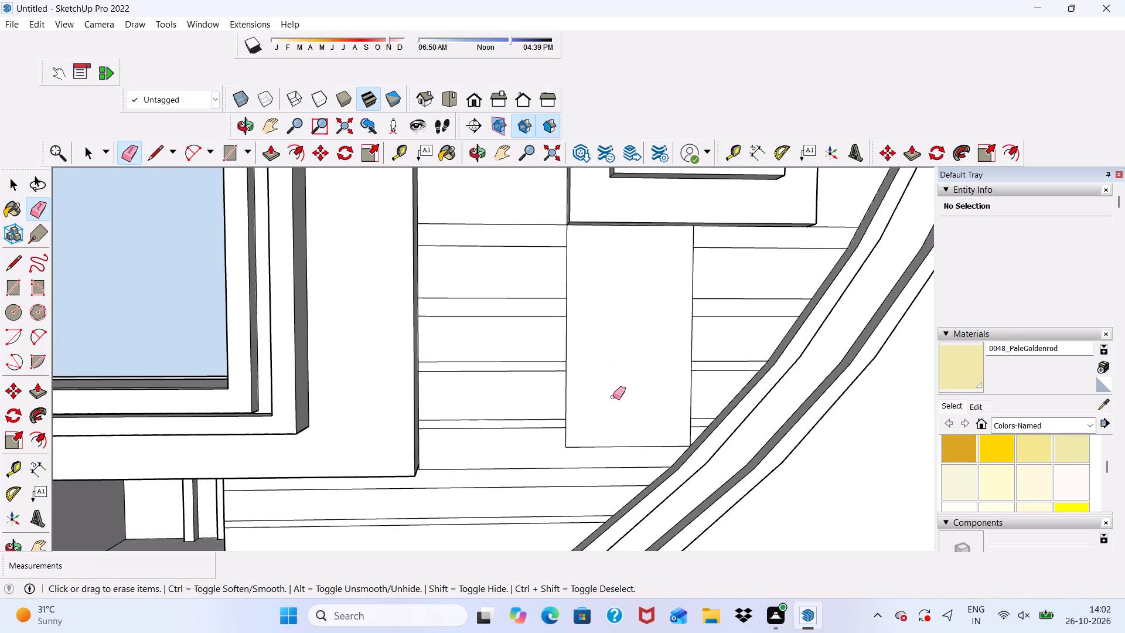
Push/Pull the cleared rectangle below the upright panel outward by 2".
{"action": "key", "text": "space"}
{"action": "left_click", "coordinate": [606, 361]}
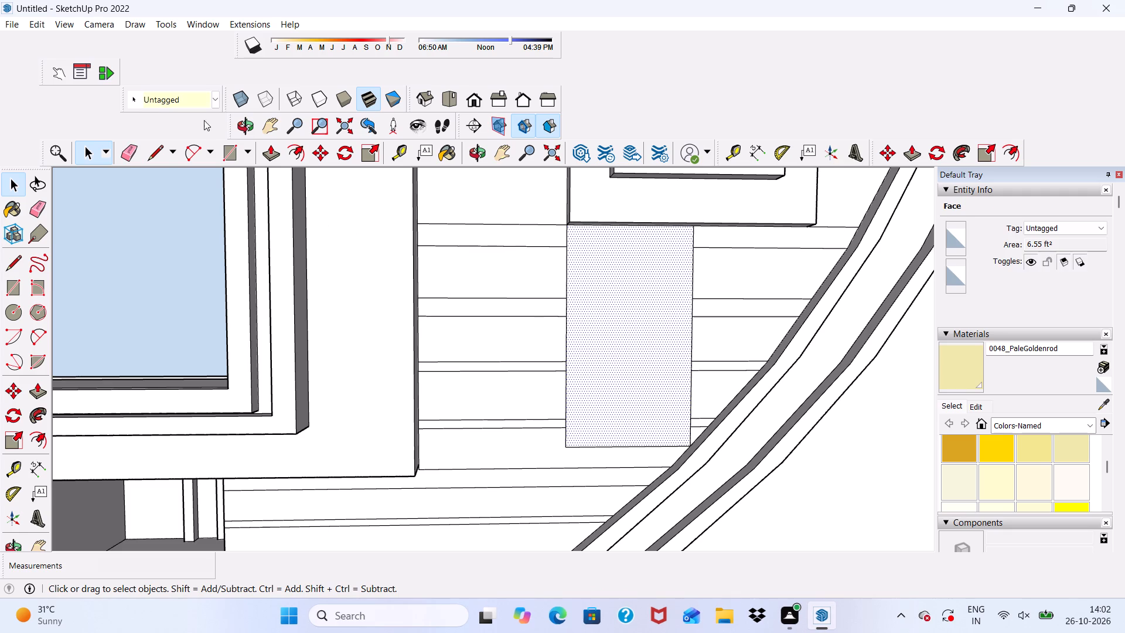
{"action": "left_click", "coordinate": [274, 150]}
{"action": "left_click", "coordinate": [585, 335]}
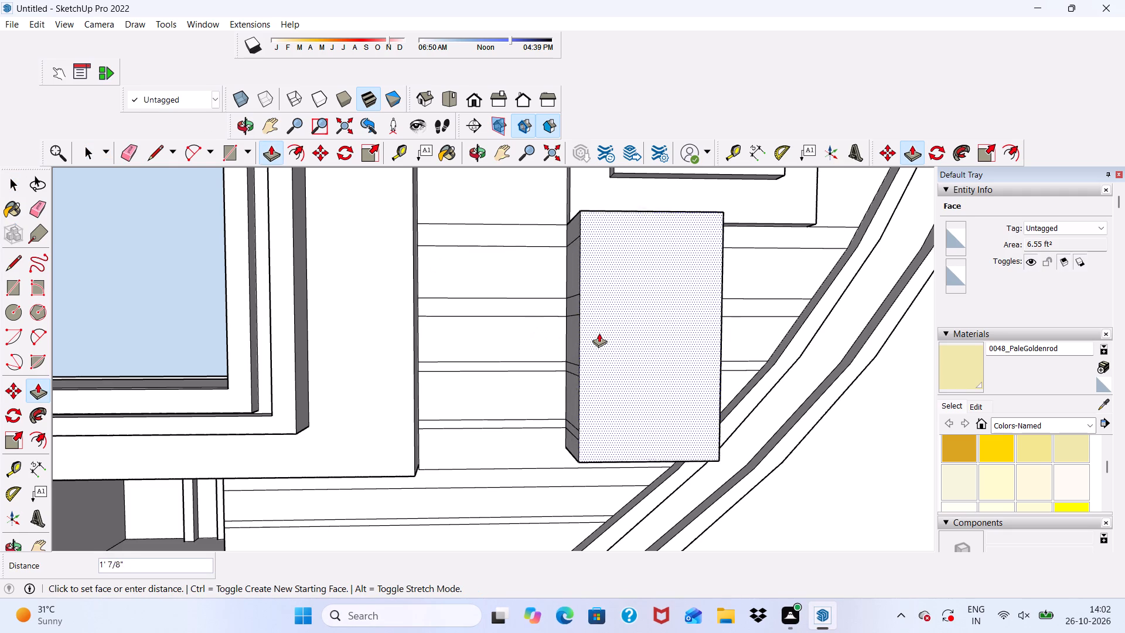
{"action": "type", "text": "2\""}
{"action": "key", "text": "Return"}
{"action": "key", "text": "space"}
Draw a narrow upright rectangle about 6" wide and 3' 4 1/2" tall on the raised block's face, from its top edge to its bottom edge.
{"action": "scroll", "coordinate": [480, 0], "scroll_direction": "up", "scroll_amount": 3}
{"action": "scroll", "coordinate": [508, 79], "scroll_direction": "down", "scroll_amount": 6}
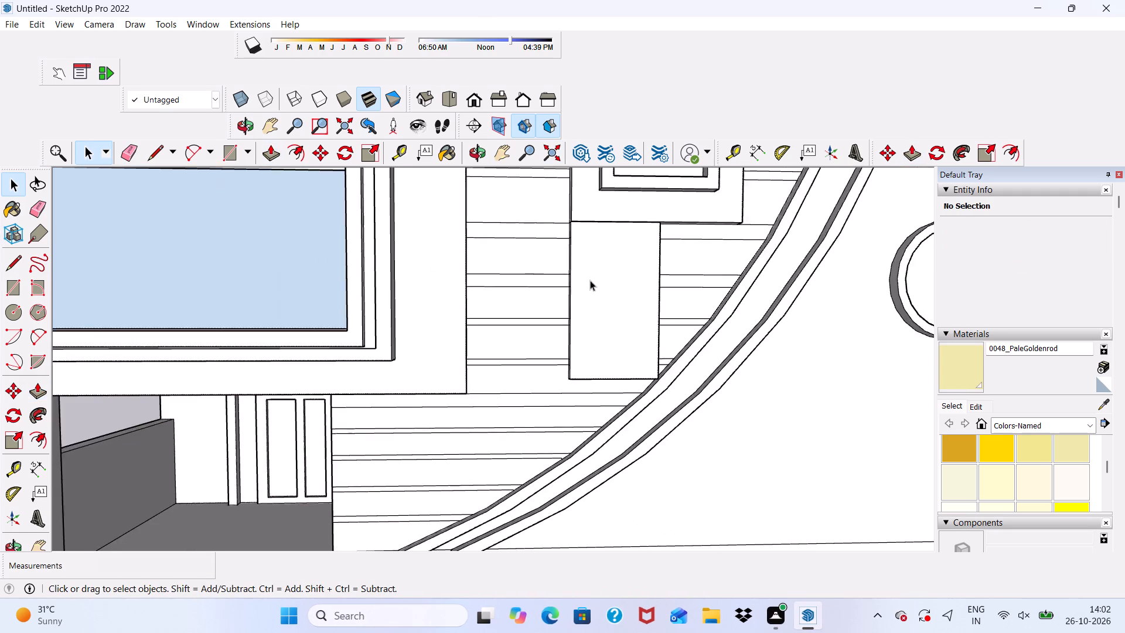
{"action": "scroll", "coordinate": [591, 280], "scroll_direction": "up", "scroll_amount": 5}
{"action": "scroll", "coordinate": [588, 280], "scroll_direction": "down", "scroll_amount": 2}
{"action": "scroll", "coordinate": [586, 282], "scroll_direction": "up", "scroll_amount": 2}
{"action": "middle_click_drag", "start_coordinate": [587, 288], "coordinate": [385, 285]}
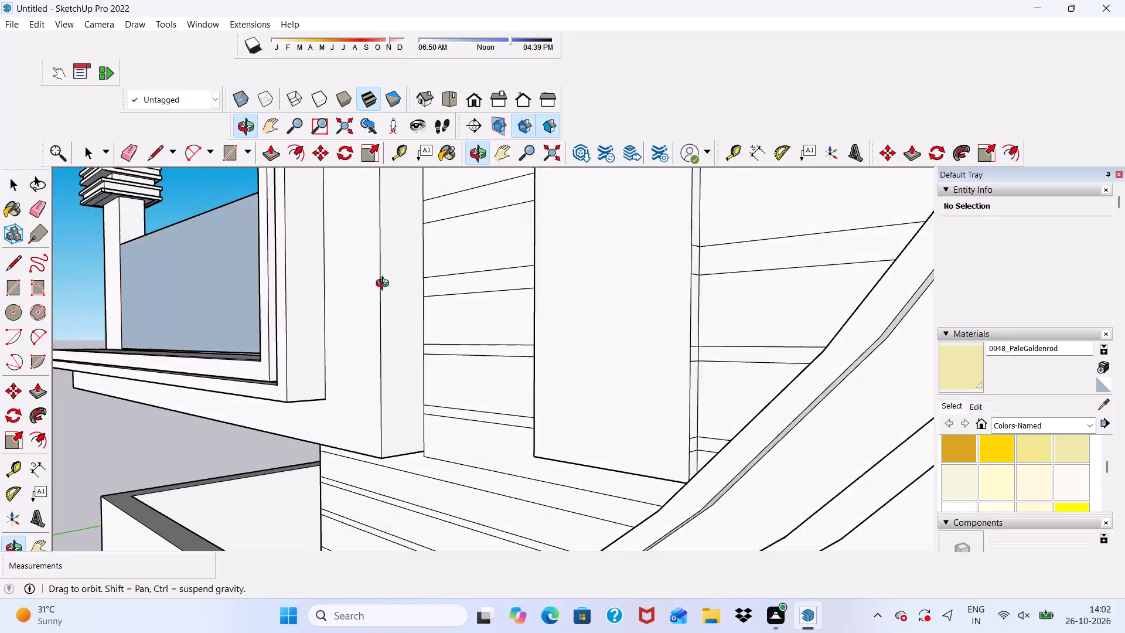
{"action": "middle_click_drag", "start_coordinate": [385, 285], "coordinate": [594, 321]}
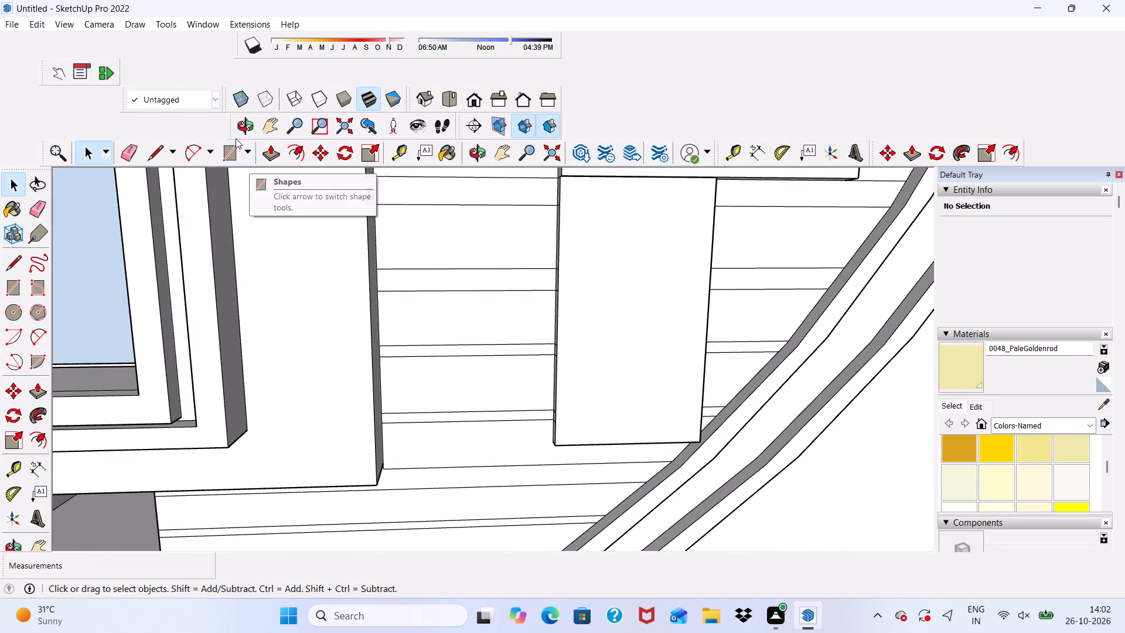
{"action": "left_click", "coordinate": [234, 138]}
{"action": "left_click", "coordinate": [231, 150]}
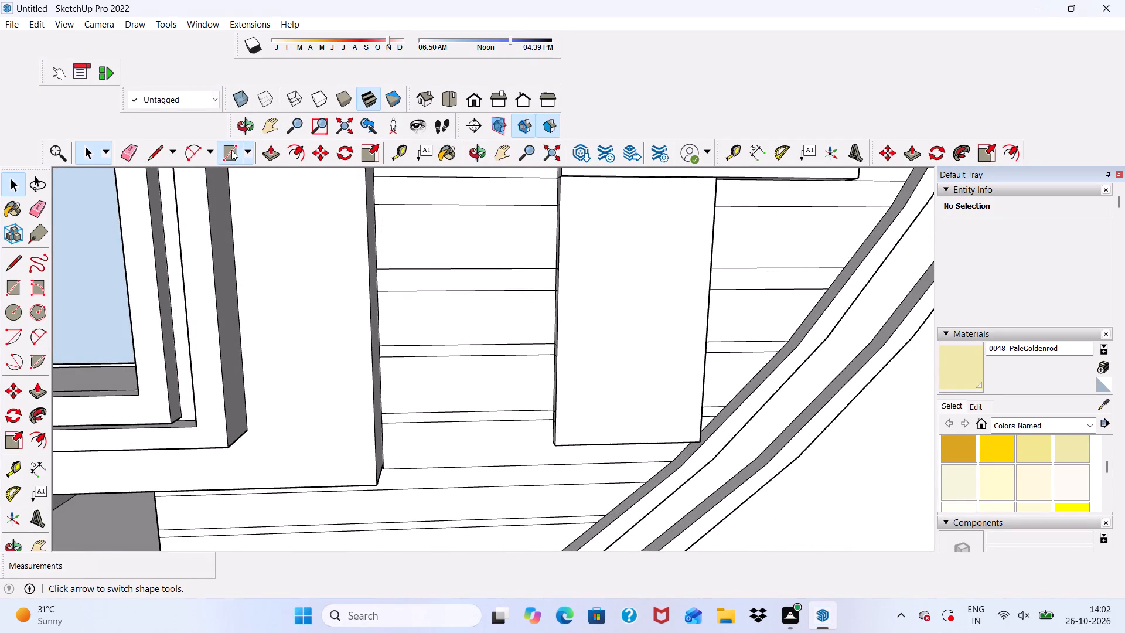
{"action": "scroll", "coordinate": [363, 189], "scroll_direction": "up", "scroll_amount": 1}
{"action": "scroll", "coordinate": [486, 248], "scroll_direction": "down", "scroll_amount": 1}
{"action": "middle_click_drag", "start_coordinate": [584, 284], "coordinate": [592, 209]}
{"action": "scroll", "coordinate": [637, 205], "scroll_direction": "up", "scroll_amount": 12}
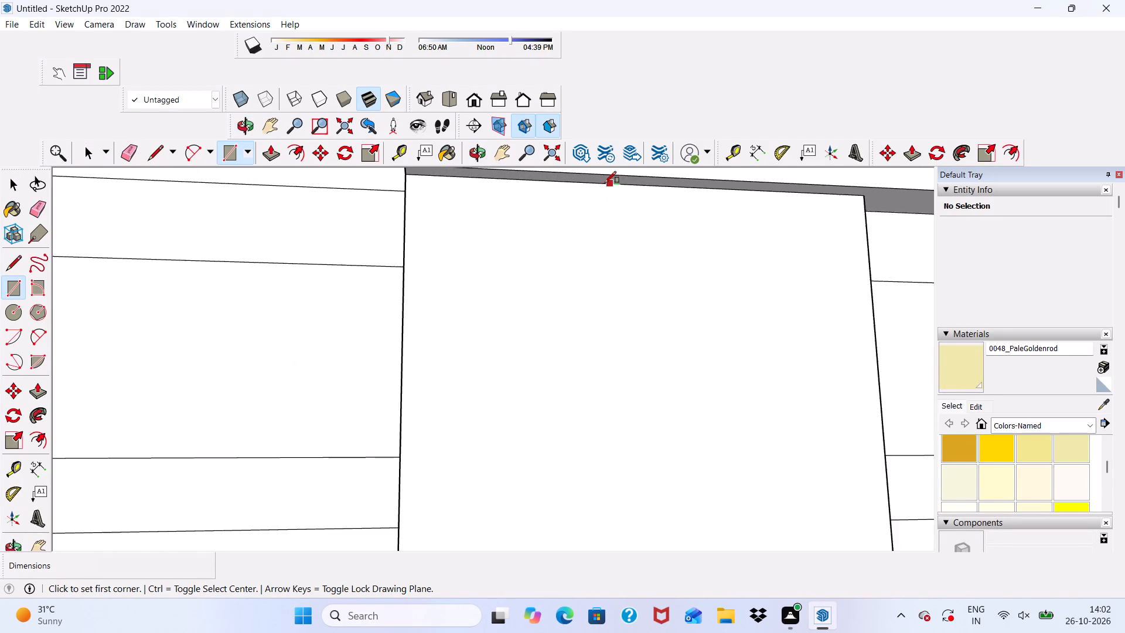
{"action": "scroll", "coordinate": [605, 183], "scroll_direction": "up", "scroll_amount": 2}
{"action": "left_click", "coordinate": [603, 181]}
{"action": "scroll", "coordinate": [643, 304], "scroll_direction": "down", "scroll_amount": 11}
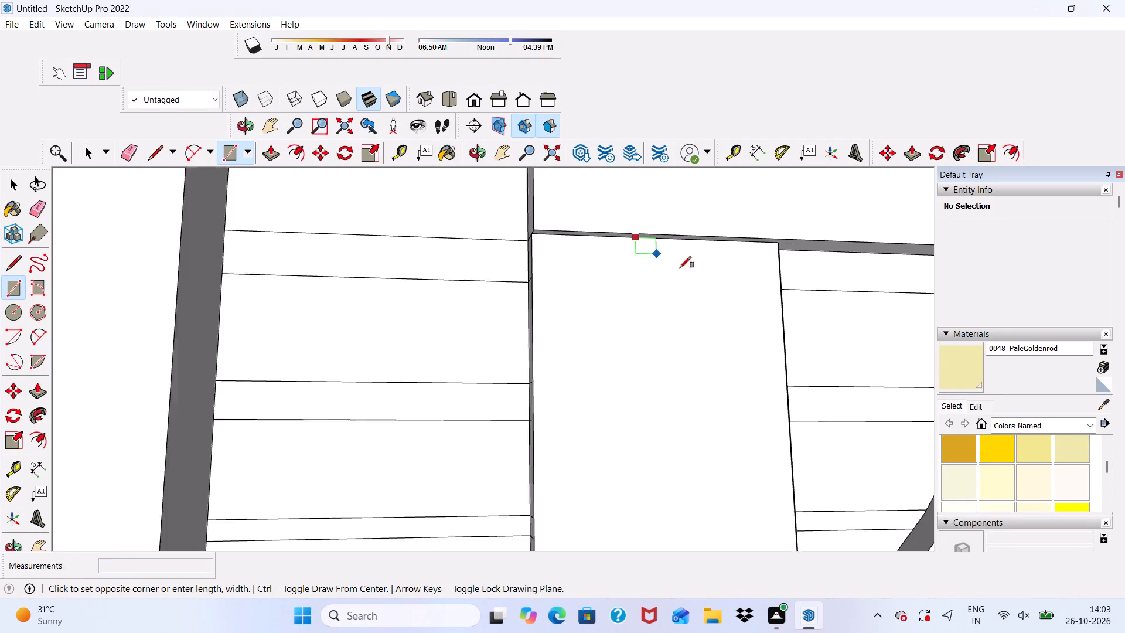
{"action": "scroll", "coordinate": [680, 268], "scroll_direction": "down", "scroll_amount": 10}
{"action": "scroll", "coordinate": [684, 341], "scroll_direction": "down", "scroll_amount": 1}
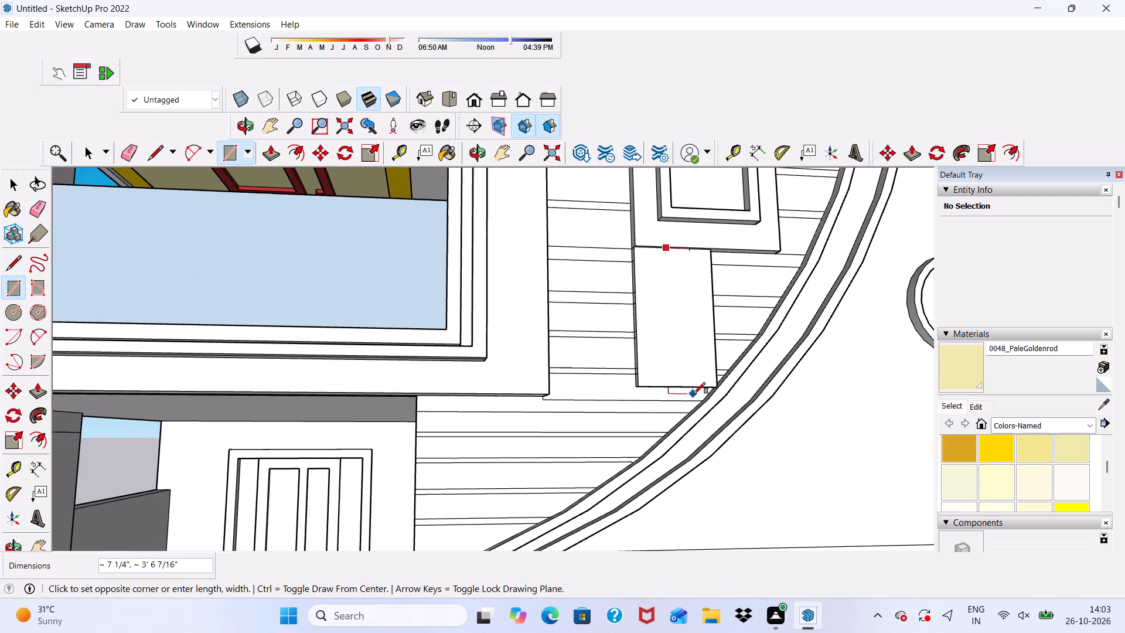
{"action": "scroll", "coordinate": [693, 394], "scroll_direction": "up", "scroll_amount": 10}
{"action": "left_click", "coordinate": [693, 382]}
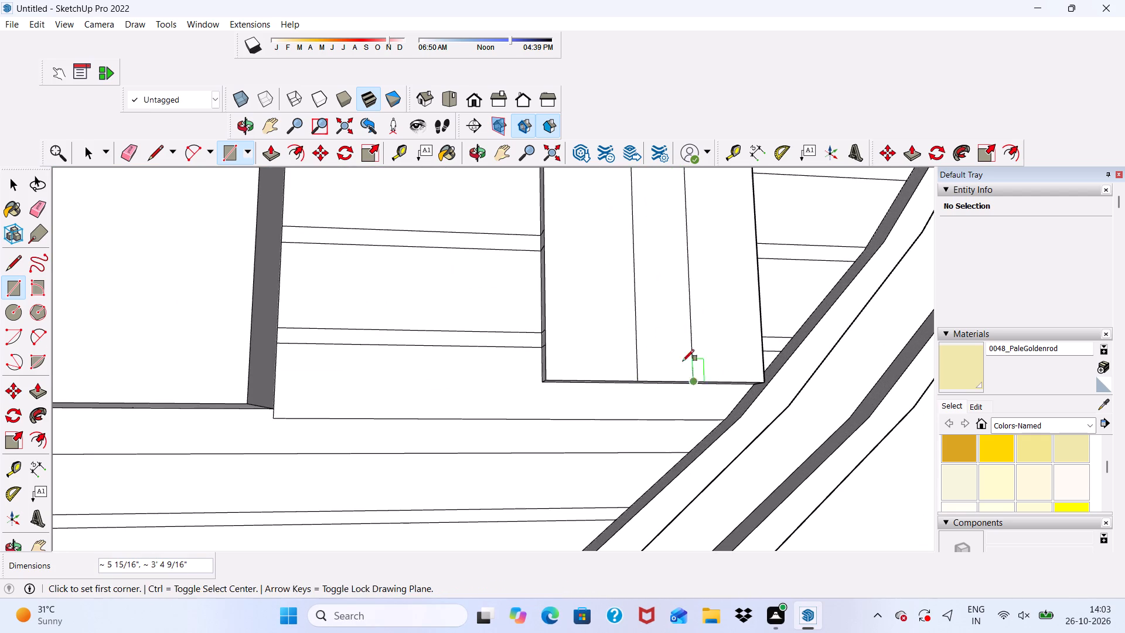
{"action": "key", "text": "space"}
Offset the narrow rectangle on the raised block inward by about 1 3/4".
{"action": "scroll", "coordinate": [621, 324], "scroll_direction": "down", "scroll_amount": 4}
{"action": "scroll", "coordinate": [469, 222], "scroll_direction": "up", "scroll_amount": 1}
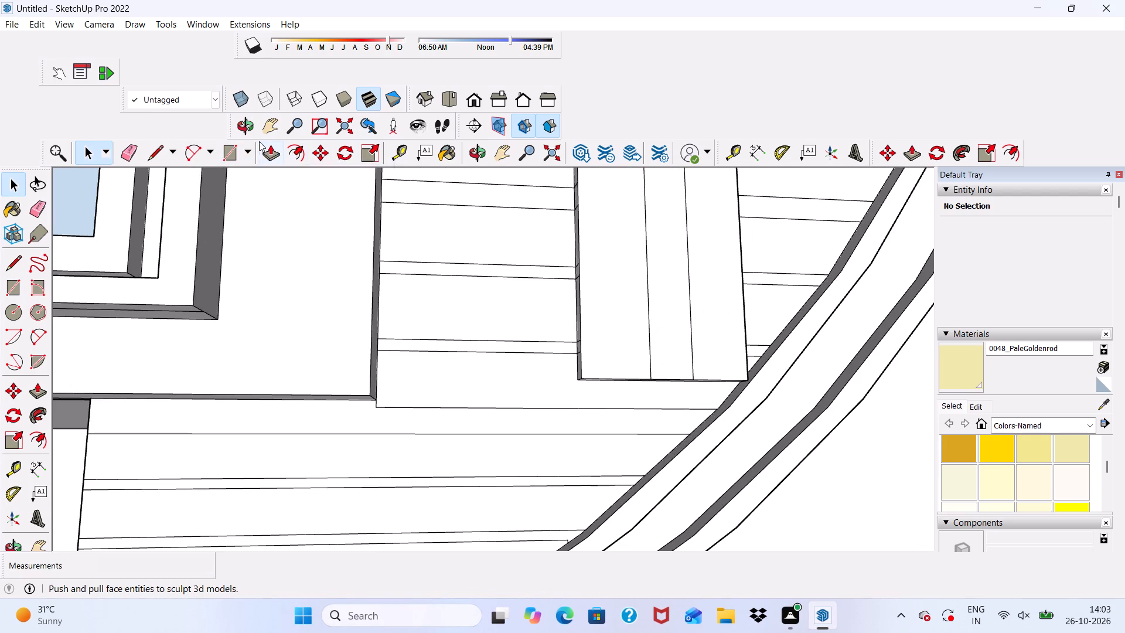
{"action": "left_click", "coordinate": [295, 147]}
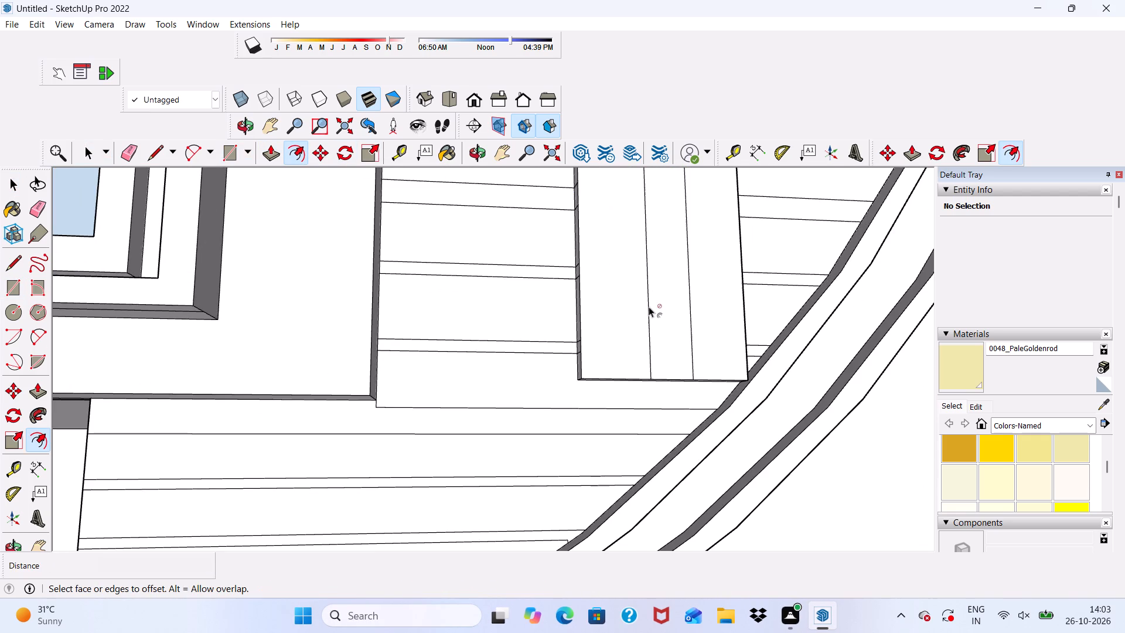
{"action": "left_click", "coordinate": [655, 298]}
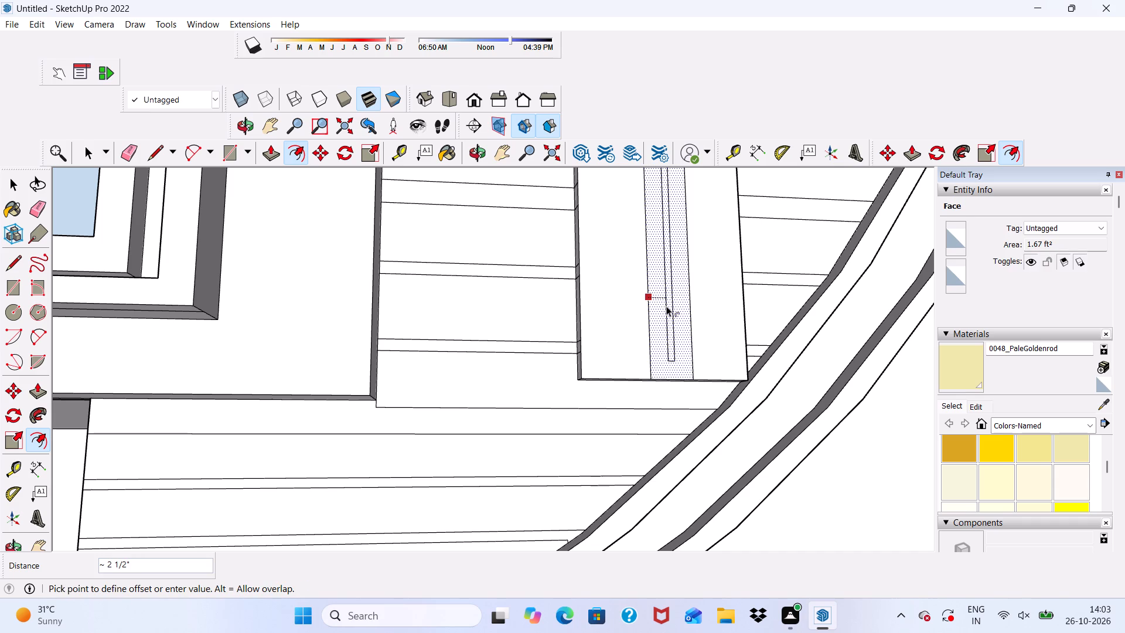
{"action": "scroll", "coordinate": [663, 300], "scroll_direction": "up", "scroll_amount": 3}
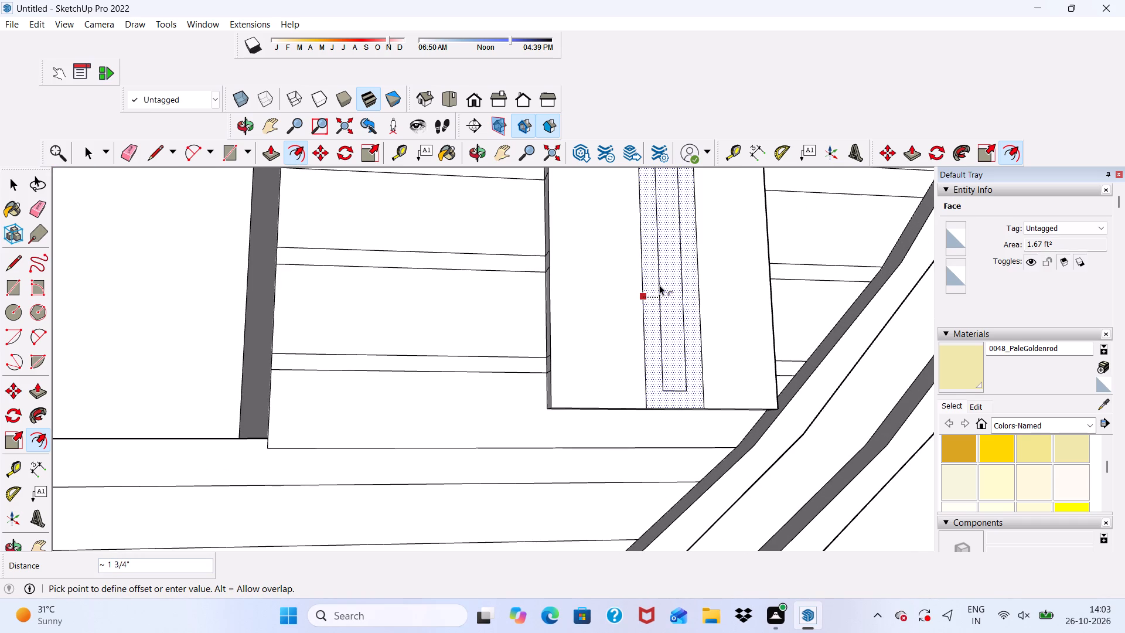
{"action": "left_click", "coordinate": [659, 285]}
{"action": "key", "text": "space"}
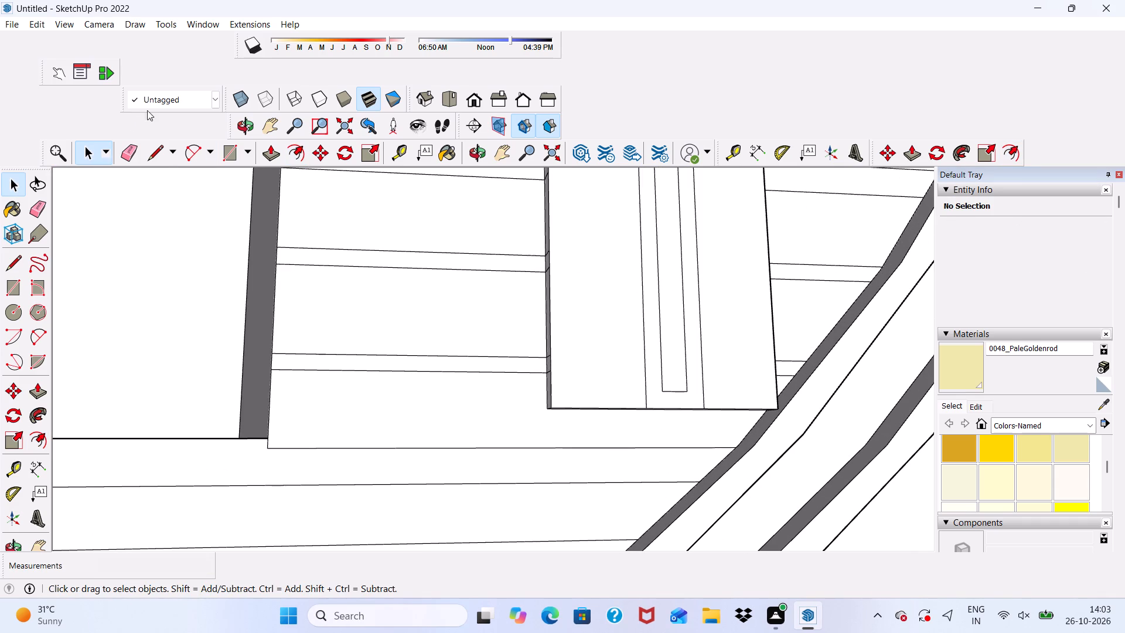
Draw lines about 1 11/16" long from the inner rectangle's two lower corners down to the raised block's bottom edge.
{"action": "left_click", "coordinate": [162, 148]}
{"action": "scroll", "coordinate": [700, 401], "scroll_direction": "up", "scroll_amount": 6}
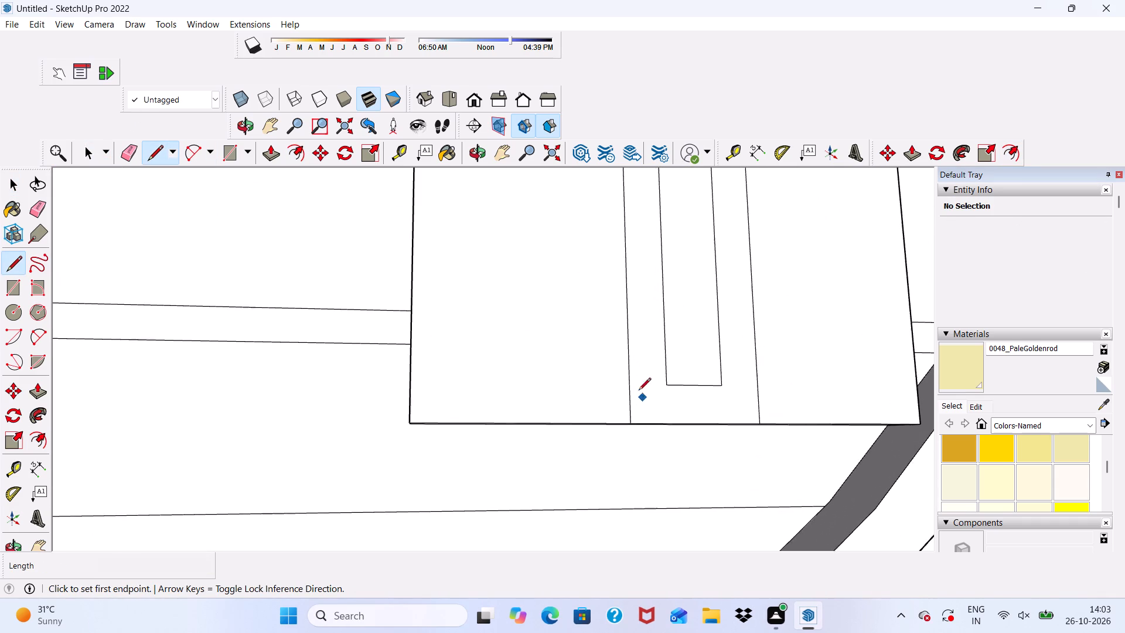
{"action": "scroll", "coordinate": [639, 391], "scroll_direction": "up", "scroll_amount": 8}
{"action": "left_click", "coordinate": [672, 381]}
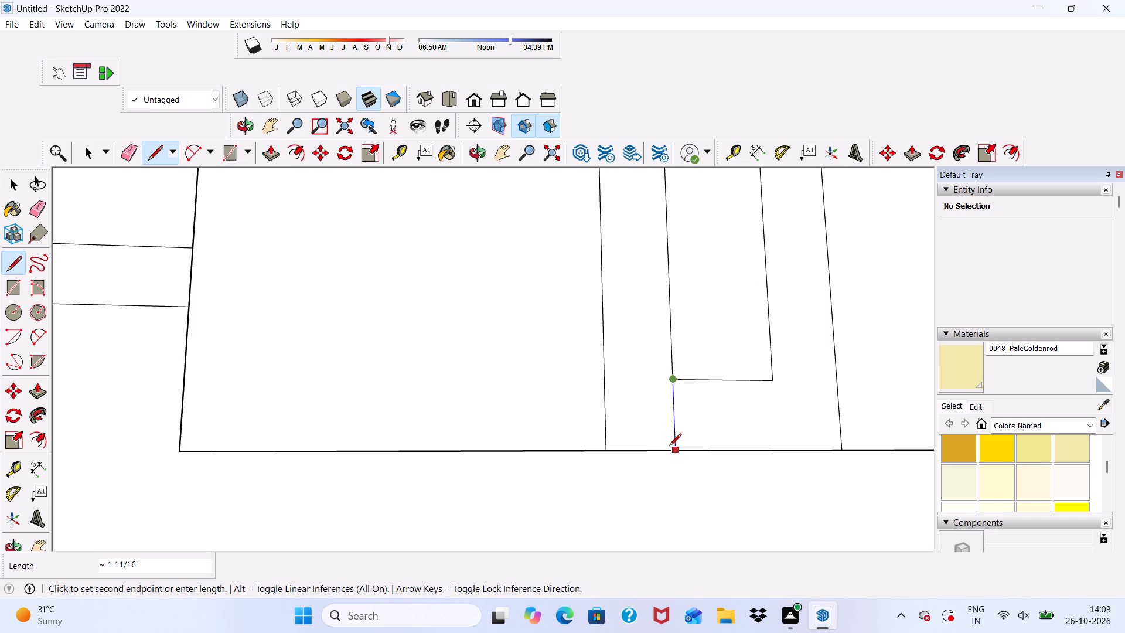
{"action": "left_click", "coordinate": [669, 447]}
{"action": "left_click", "coordinate": [771, 381]}
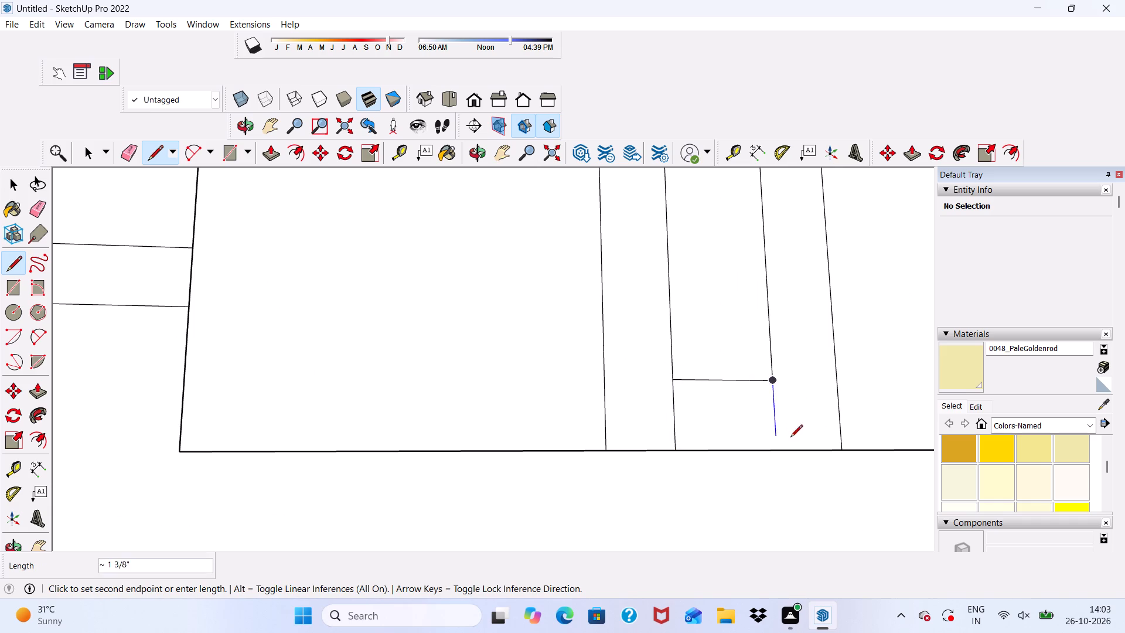
{"action": "left_click", "coordinate": [781, 451]}
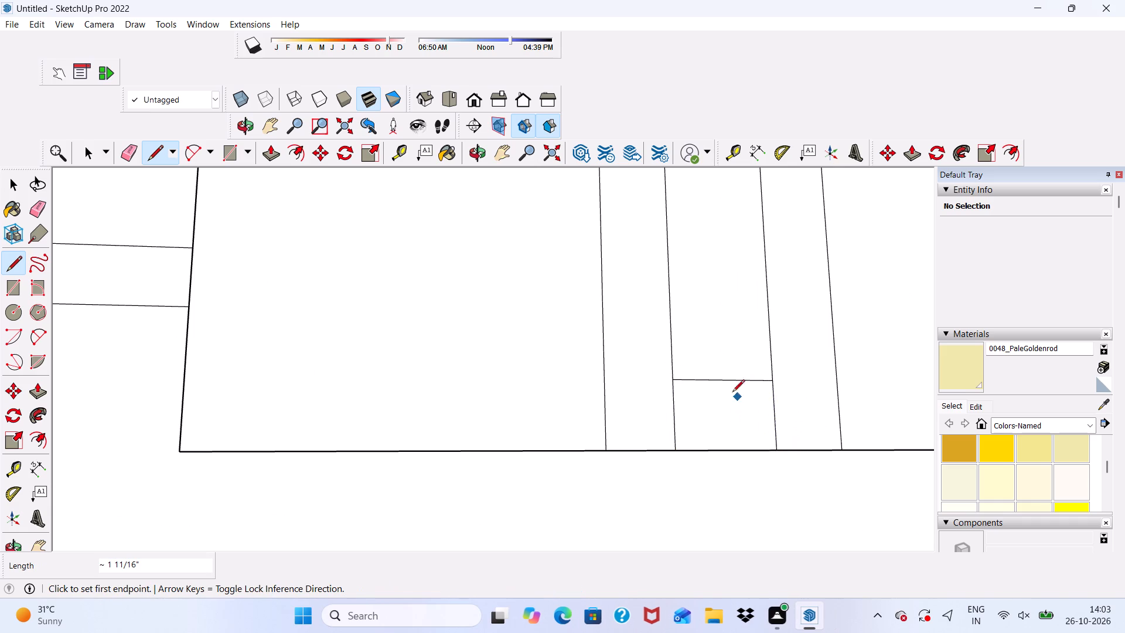
Draw lines about 1 11/16" long from the inner rectangle's two upper corners up to the raised block's top edge.
{"action": "scroll", "coordinate": [728, 415], "scroll_direction": "down", "scroll_amount": 20}
{"action": "scroll", "coordinate": [728, 415], "scroll_direction": "down", "scroll_amount": 6}
{"action": "scroll", "coordinate": [746, 305], "scroll_direction": "up", "scroll_amount": 5}
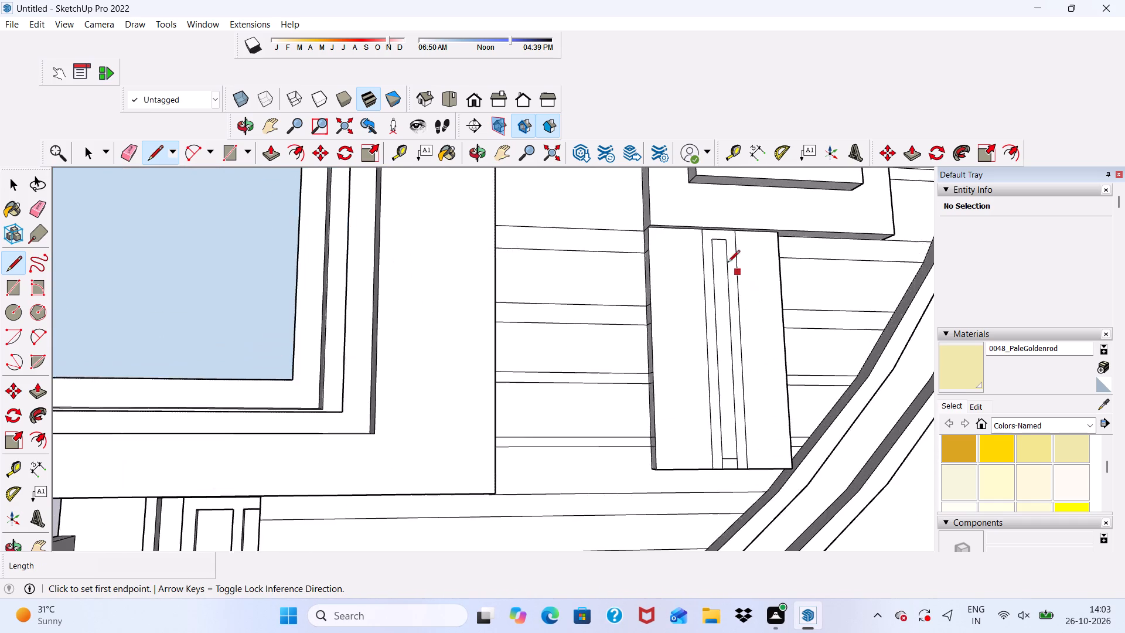
{"action": "scroll", "coordinate": [728, 263], "scroll_direction": "up", "scroll_amount": 9}
{"action": "middle_click_drag", "start_coordinate": [704, 244], "coordinate": [705, 218]}
{"action": "scroll", "coordinate": [705, 218], "scroll_direction": "up", "scroll_amount": 11}
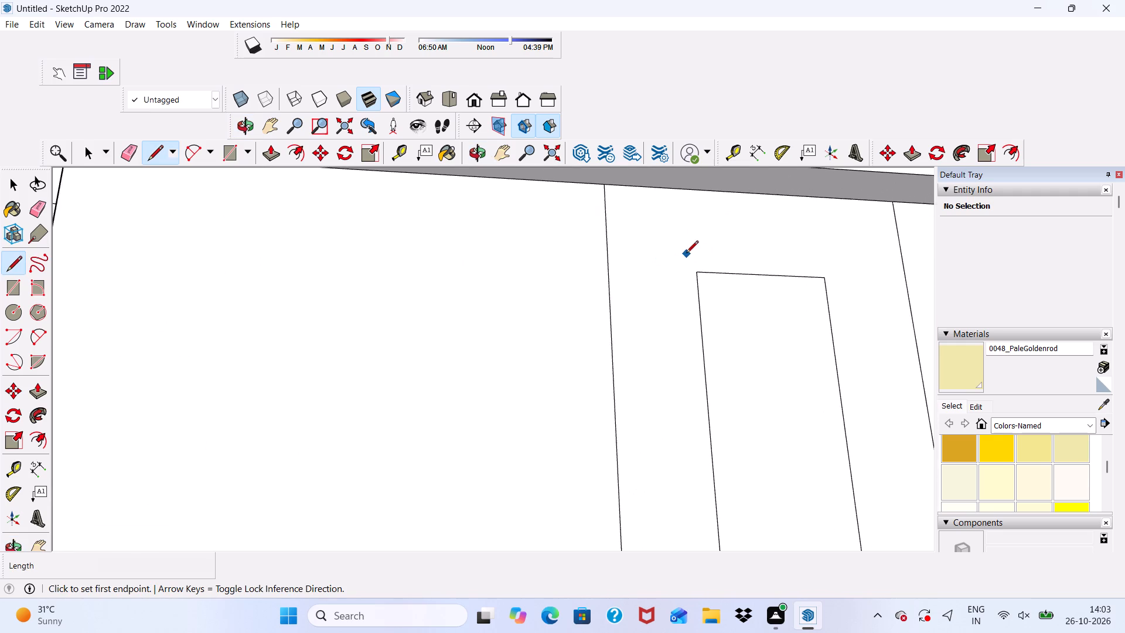
{"action": "scroll", "coordinate": [686, 254], "scroll_direction": "up", "scroll_amount": 5}
{"action": "left_click", "coordinate": [697, 277]}
{"action": "scroll", "coordinate": [686, 313], "scroll_direction": "down", "scroll_amount": 8}
{"action": "scroll", "coordinate": [691, 309], "scroll_direction": "up", "scroll_amount": 3}
{"action": "left_click", "coordinate": [690, 221]}
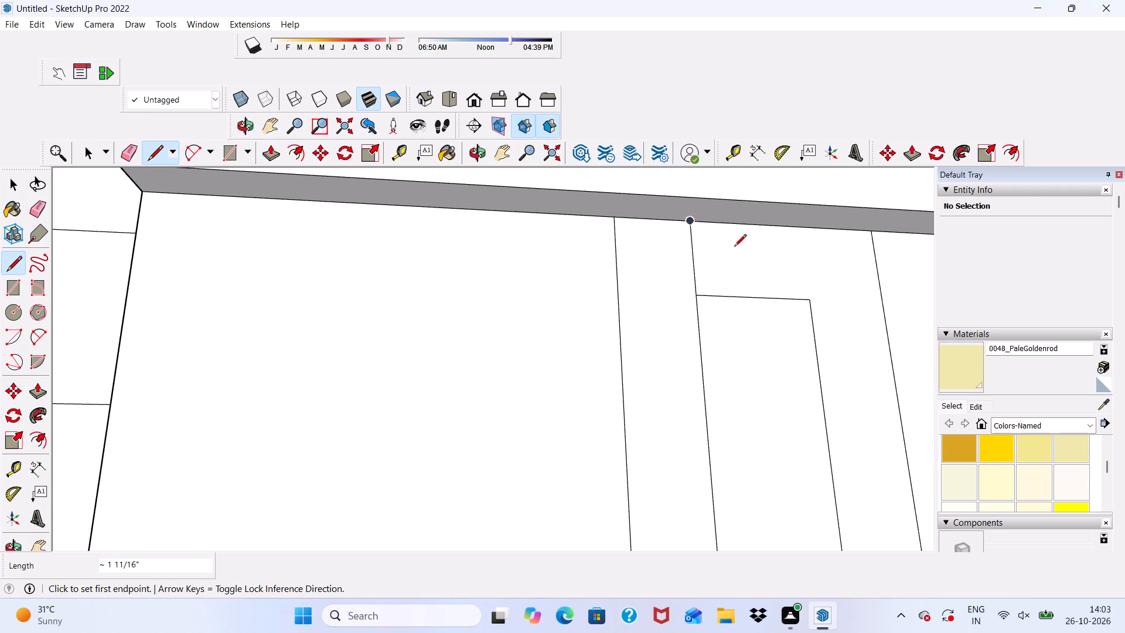
{"action": "left_click", "coordinate": [808, 297]}
{"action": "left_click", "coordinate": [796, 223]}
{"action": "key", "text": "space"}
Erase the inner rectangle's two short horizontal edges near the raised block's top and bottom, leaving three continuous upright strips.
{"action": "left_click", "coordinate": [121, 149]}
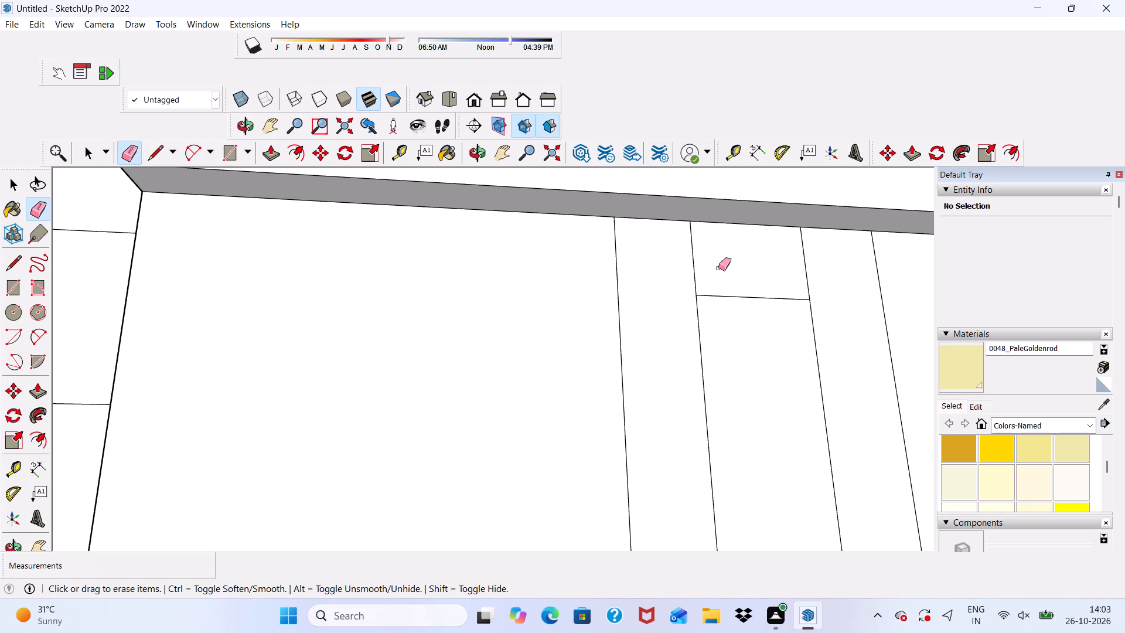
{"action": "left_click_drag", "start_coordinate": [730, 274], "coordinate": [738, 300]}
{"action": "scroll", "coordinate": [729, 285], "scroll_direction": "down", "scroll_amount": 3}
{"action": "scroll", "coordinate": [769, 407], "scroll_direction": "up", "scroll_amount": 2}
{"action": "scroll", "coordinate": [708, 275], "scroll_direction": "down", "scroll_amount": 15}
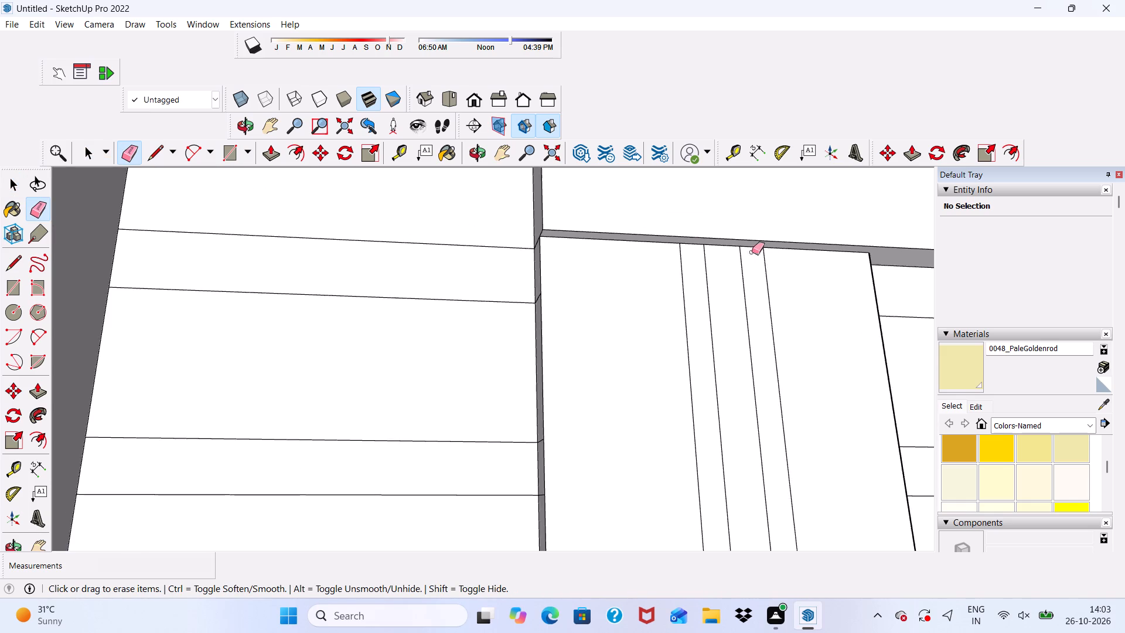
{"action": "scroll", "coordinate": [752, 252], "scroll_direction": "down", "scroll_amount": 12}
{"action": "scroll", "coordinate": [777, 522], "scroll_direction": "up", "scroll_amount": 12}
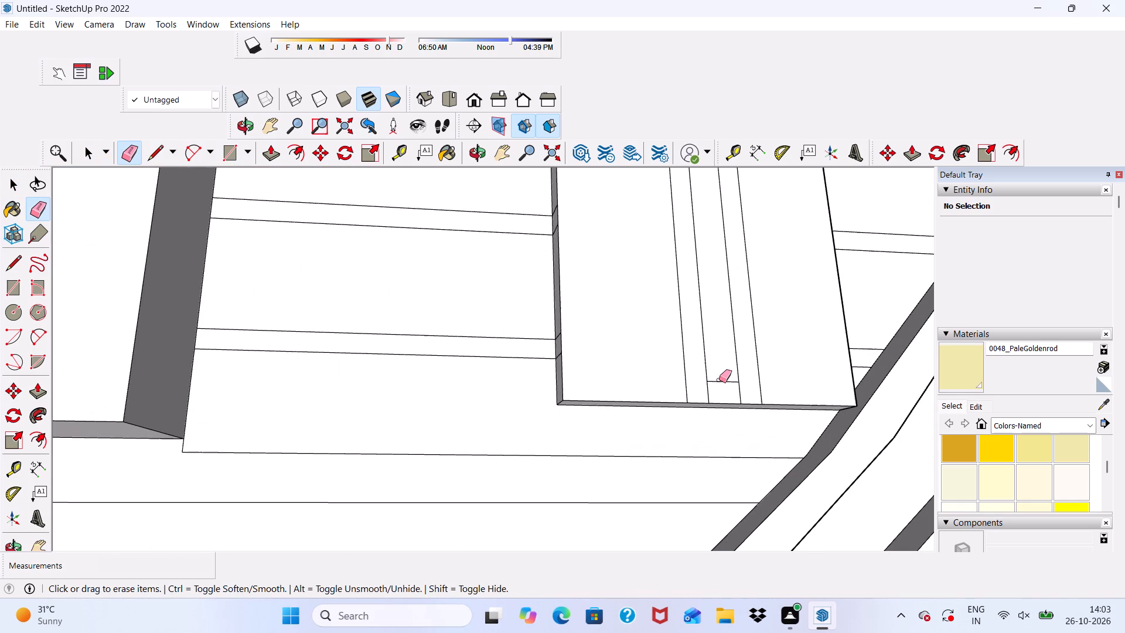
{"action": "left_click_drag", "start_coordinate": [719, 380], "coordinate": [721, 388]}
{"action": "key", "text": "space"}
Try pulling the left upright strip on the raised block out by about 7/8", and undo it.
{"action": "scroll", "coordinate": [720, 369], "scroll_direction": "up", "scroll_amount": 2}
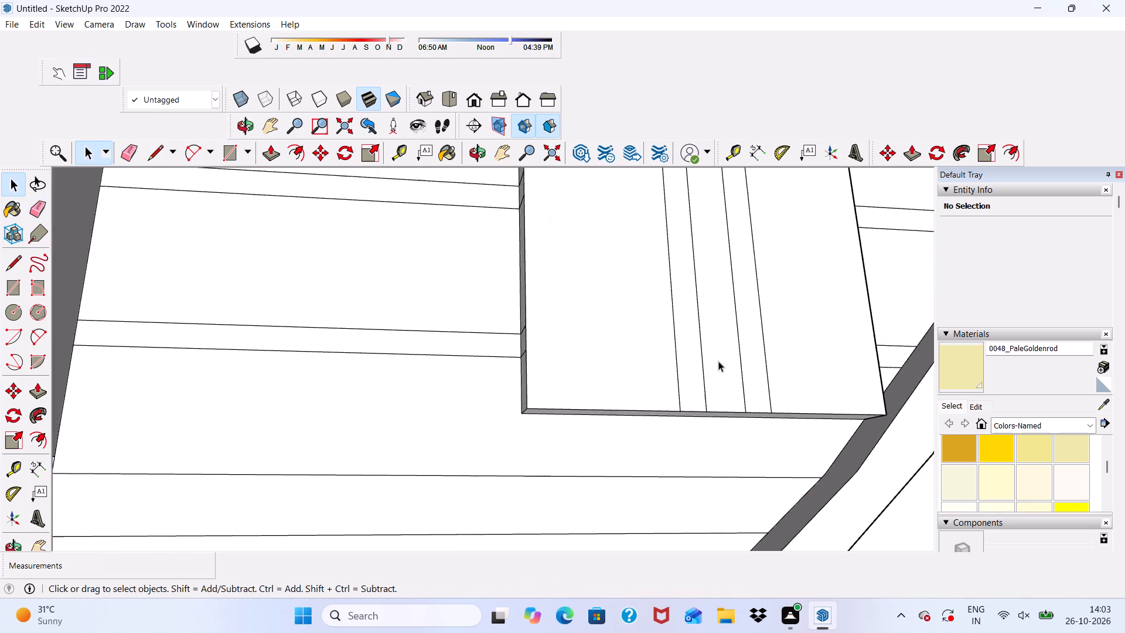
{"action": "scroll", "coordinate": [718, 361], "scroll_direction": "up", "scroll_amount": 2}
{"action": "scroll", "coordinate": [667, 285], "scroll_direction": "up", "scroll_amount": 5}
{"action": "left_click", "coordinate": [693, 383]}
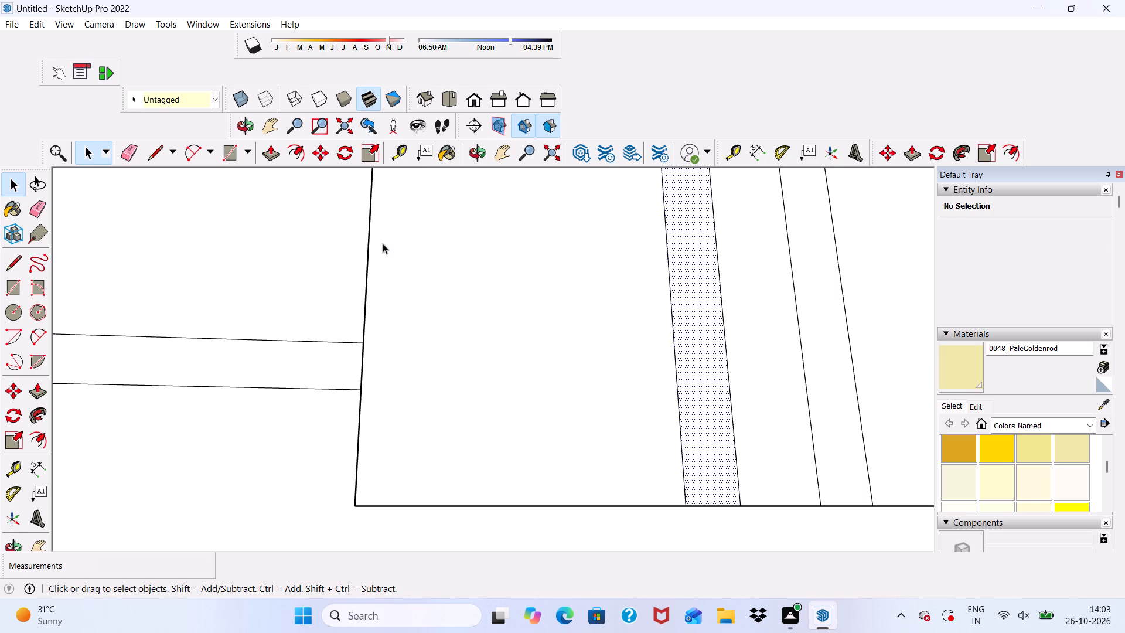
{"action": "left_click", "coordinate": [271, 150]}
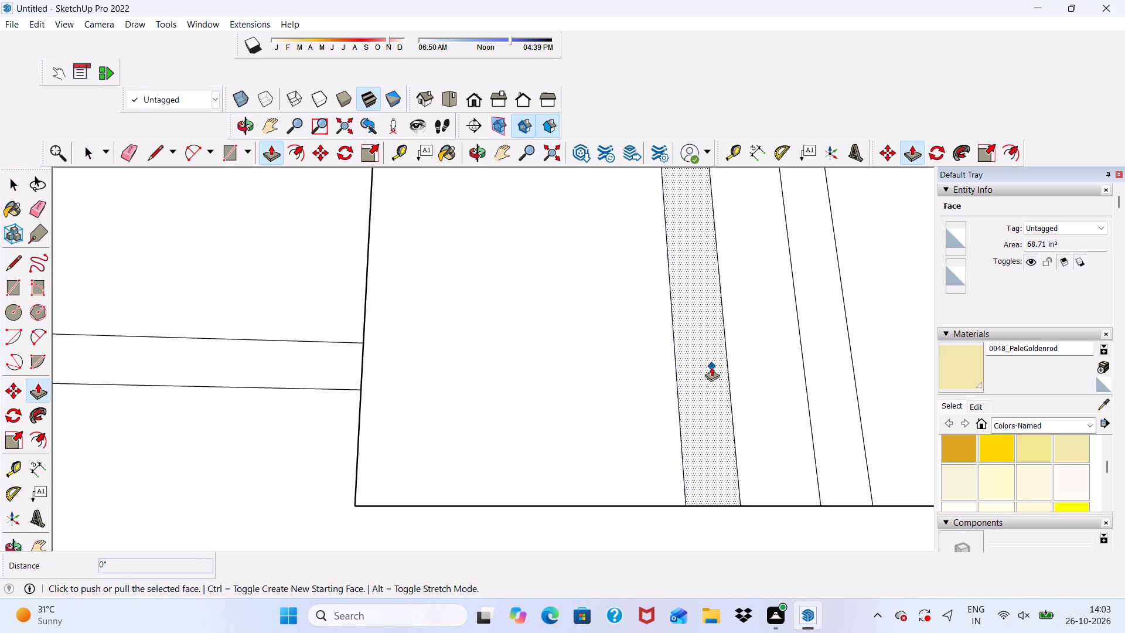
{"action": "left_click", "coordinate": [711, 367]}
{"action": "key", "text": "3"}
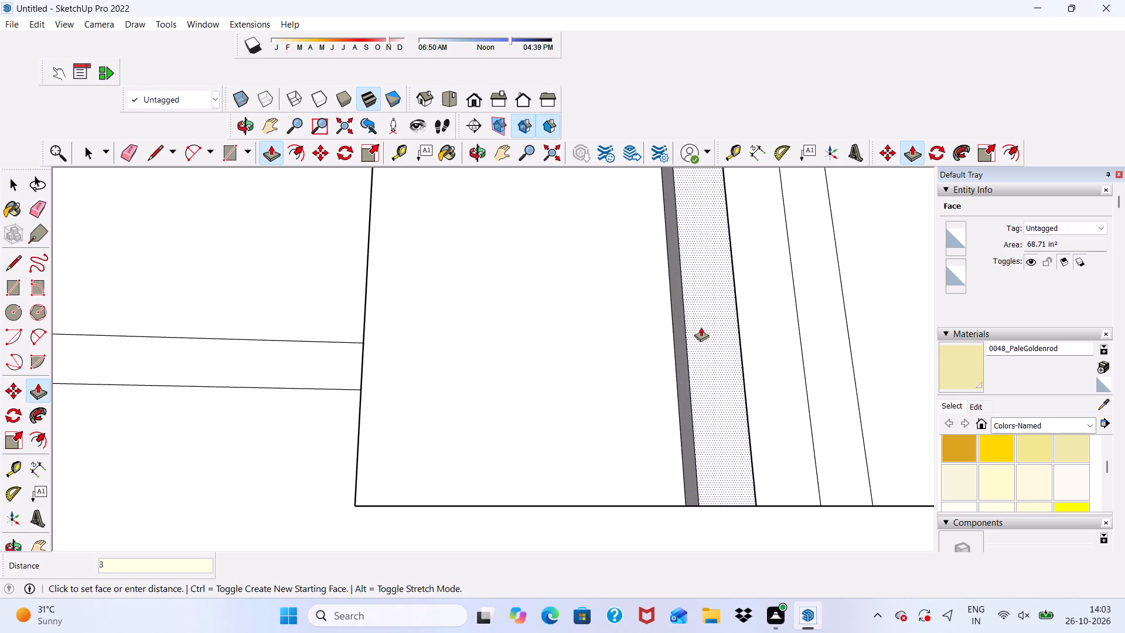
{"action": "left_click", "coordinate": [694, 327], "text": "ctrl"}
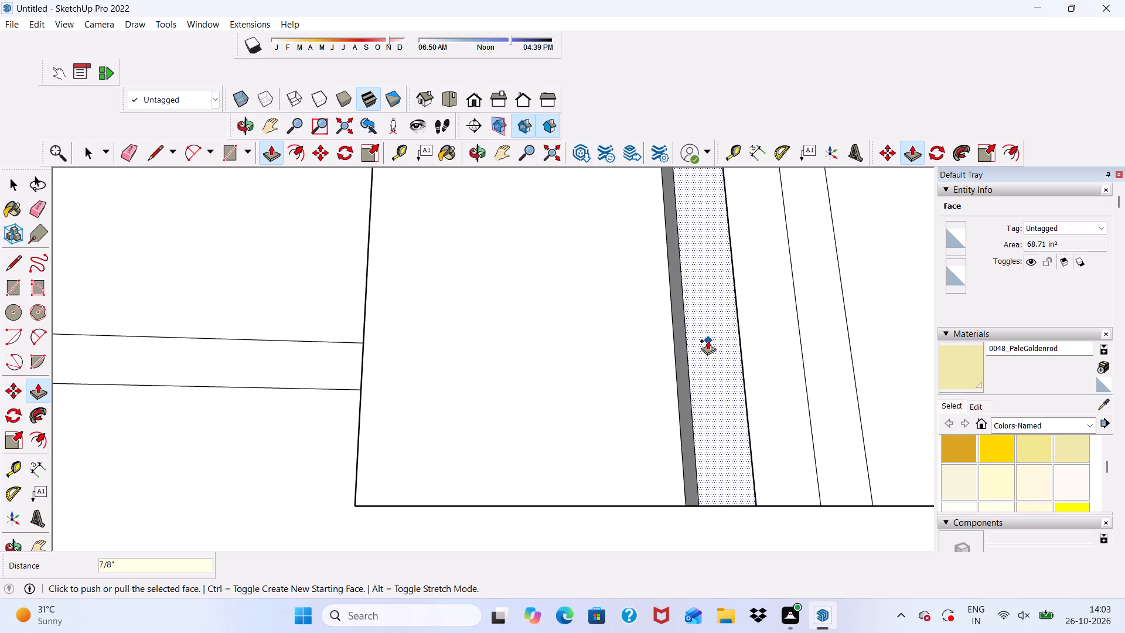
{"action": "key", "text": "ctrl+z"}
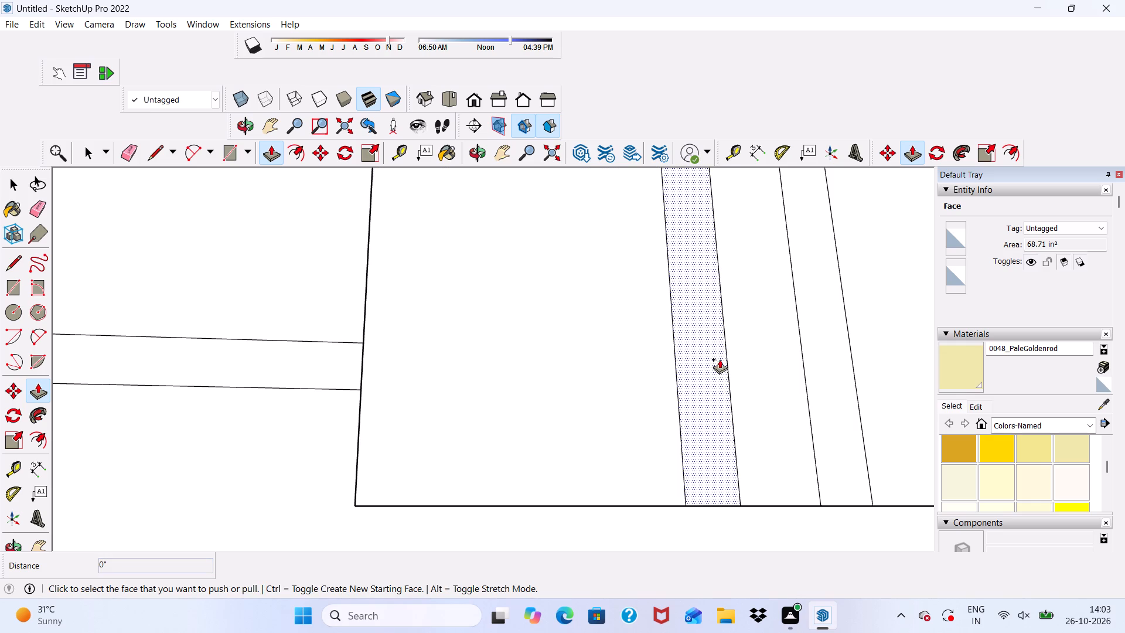
Pull the two outer upright strips on the raised block's face out by 1" each with Push/Pull.
{"action": "left_click", "coordinate": [708, 373]}
{"action": "type", "text": "1\""}
{"action": "key", "text": "Return"}
{"action": "scroll", "coordinate": [272, 382], "scroll_direction": "down", "scroll_amount": 9}
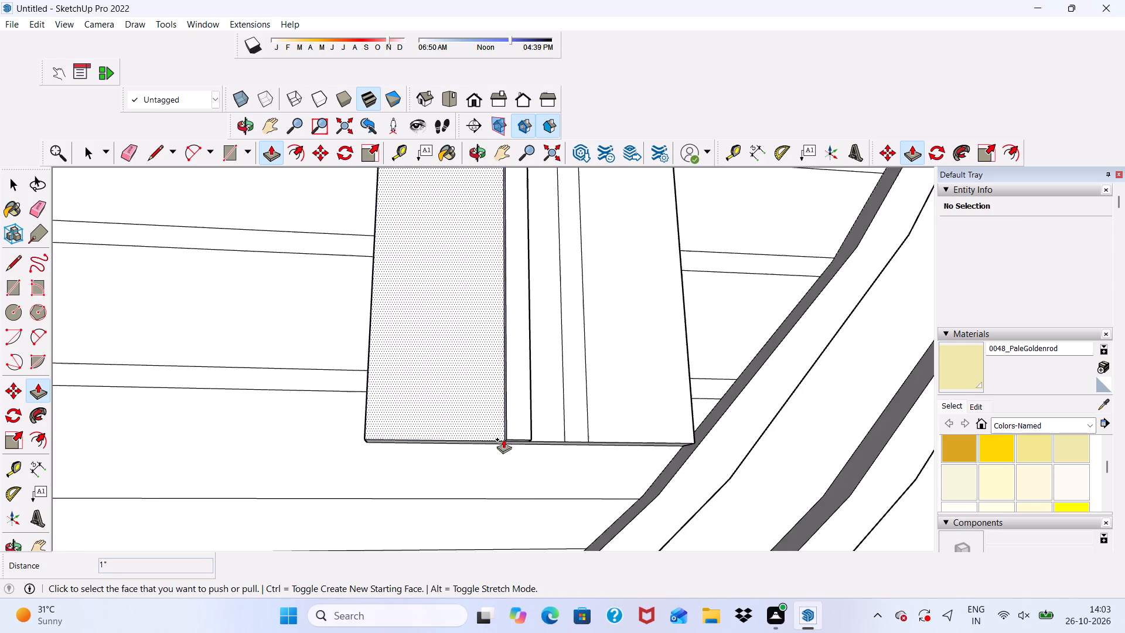
{"action": "middle_click_drag", "start_coordinate": [503, 439], "coordinate": [384, 587]}
{"action": "scroll", "coordinate": [582, 358], "scroll_direction": "up", "scroll_amount": 9}
{"action": "left_click", "coordinate": [531, 354]}
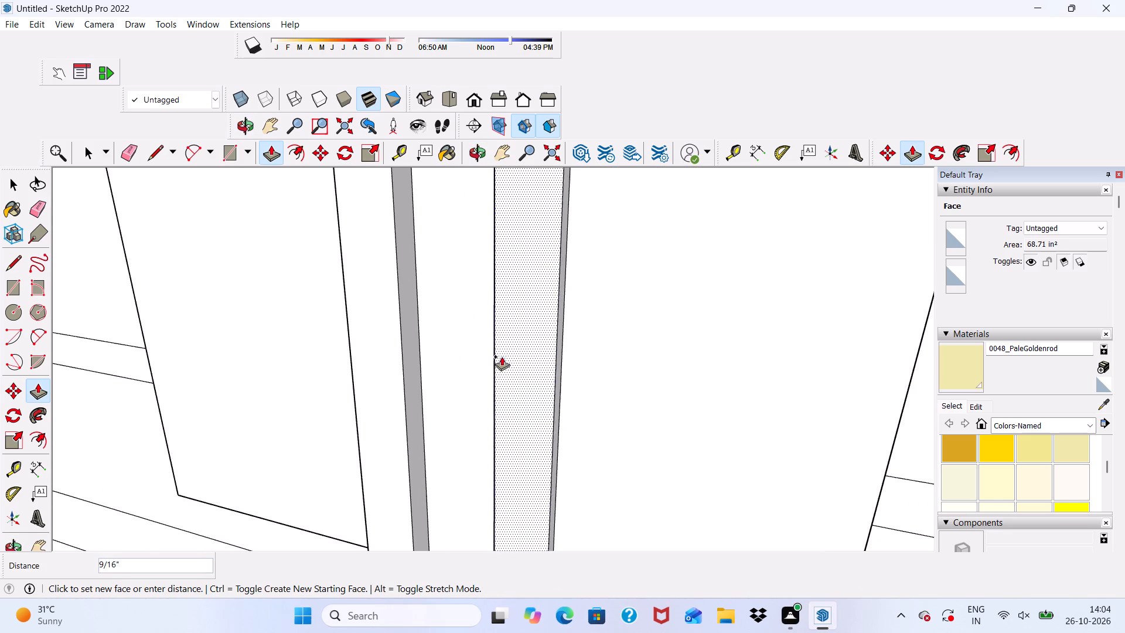
{"action": "type", "text": "1\""}
{"action": "key", "text": "Return"}
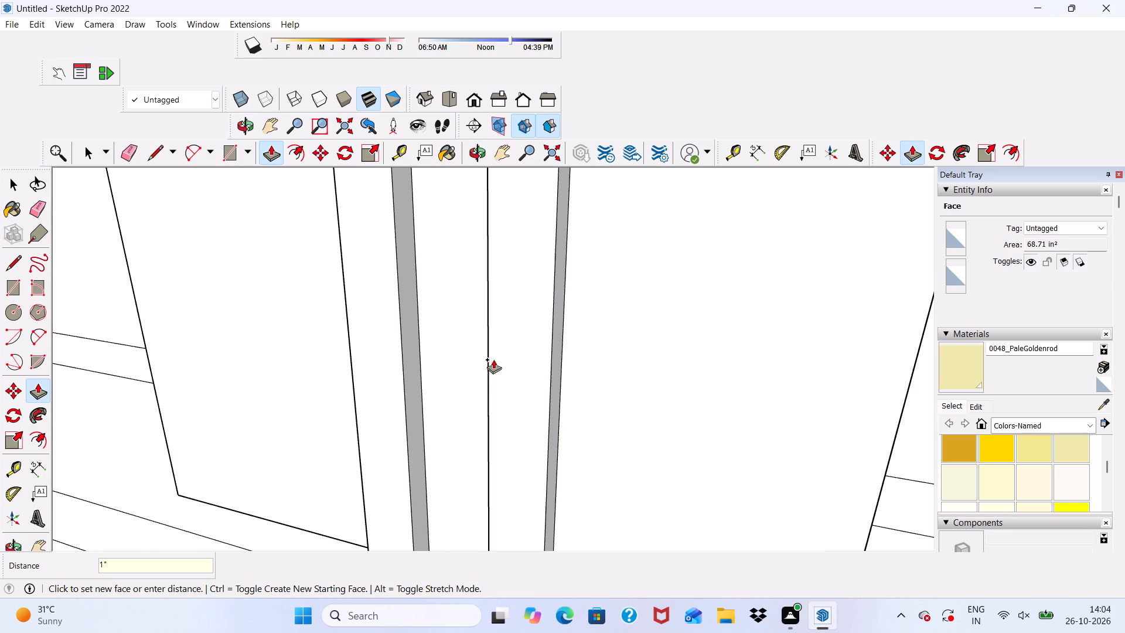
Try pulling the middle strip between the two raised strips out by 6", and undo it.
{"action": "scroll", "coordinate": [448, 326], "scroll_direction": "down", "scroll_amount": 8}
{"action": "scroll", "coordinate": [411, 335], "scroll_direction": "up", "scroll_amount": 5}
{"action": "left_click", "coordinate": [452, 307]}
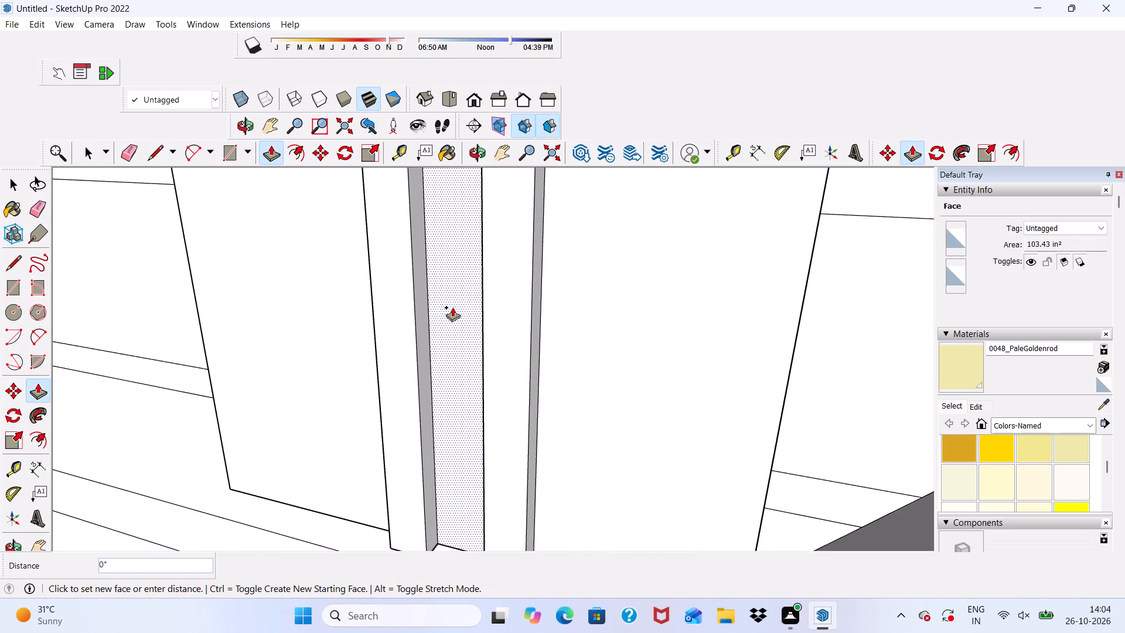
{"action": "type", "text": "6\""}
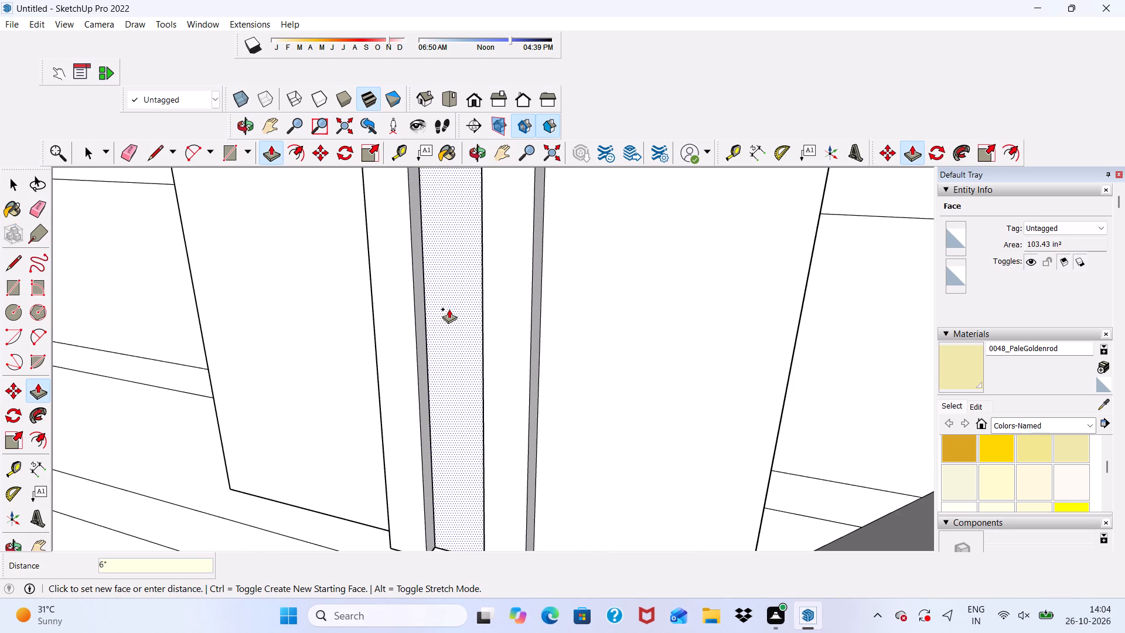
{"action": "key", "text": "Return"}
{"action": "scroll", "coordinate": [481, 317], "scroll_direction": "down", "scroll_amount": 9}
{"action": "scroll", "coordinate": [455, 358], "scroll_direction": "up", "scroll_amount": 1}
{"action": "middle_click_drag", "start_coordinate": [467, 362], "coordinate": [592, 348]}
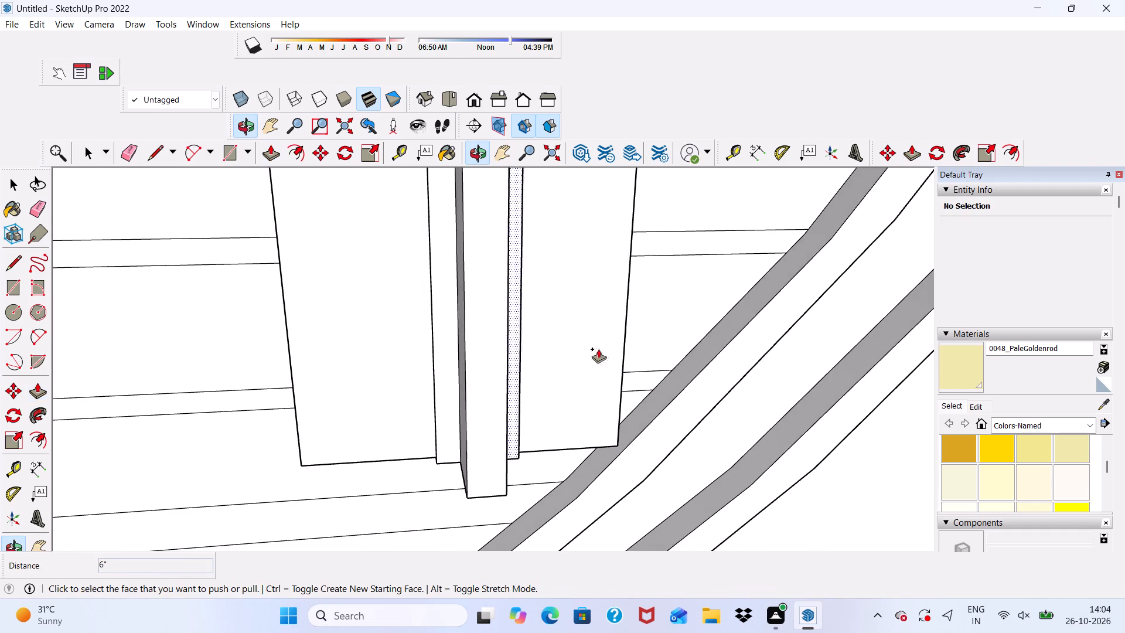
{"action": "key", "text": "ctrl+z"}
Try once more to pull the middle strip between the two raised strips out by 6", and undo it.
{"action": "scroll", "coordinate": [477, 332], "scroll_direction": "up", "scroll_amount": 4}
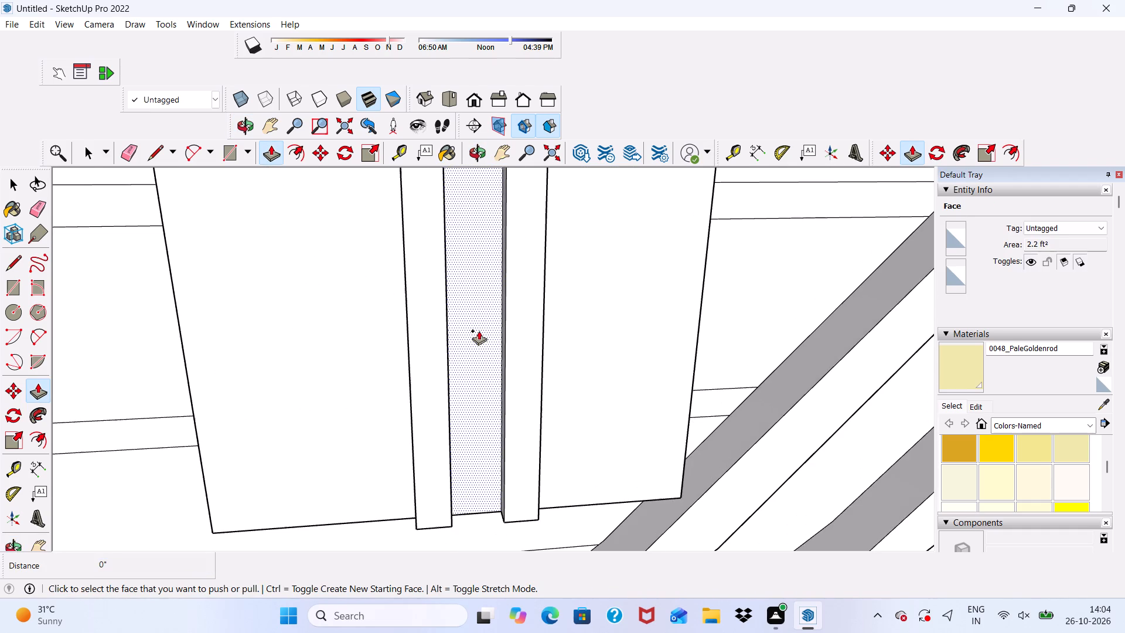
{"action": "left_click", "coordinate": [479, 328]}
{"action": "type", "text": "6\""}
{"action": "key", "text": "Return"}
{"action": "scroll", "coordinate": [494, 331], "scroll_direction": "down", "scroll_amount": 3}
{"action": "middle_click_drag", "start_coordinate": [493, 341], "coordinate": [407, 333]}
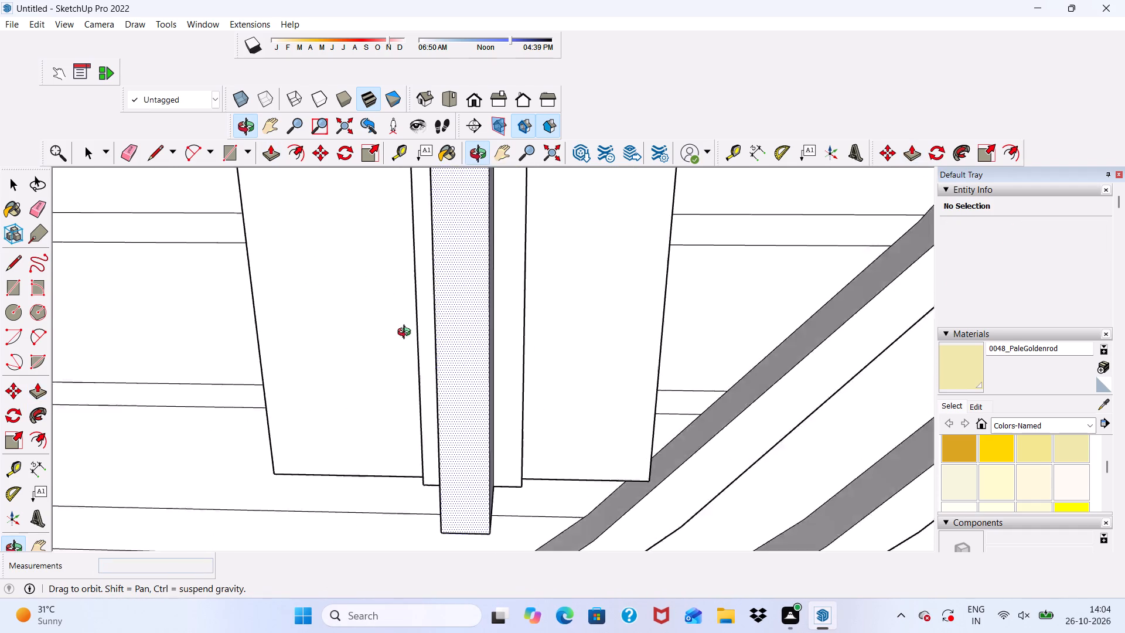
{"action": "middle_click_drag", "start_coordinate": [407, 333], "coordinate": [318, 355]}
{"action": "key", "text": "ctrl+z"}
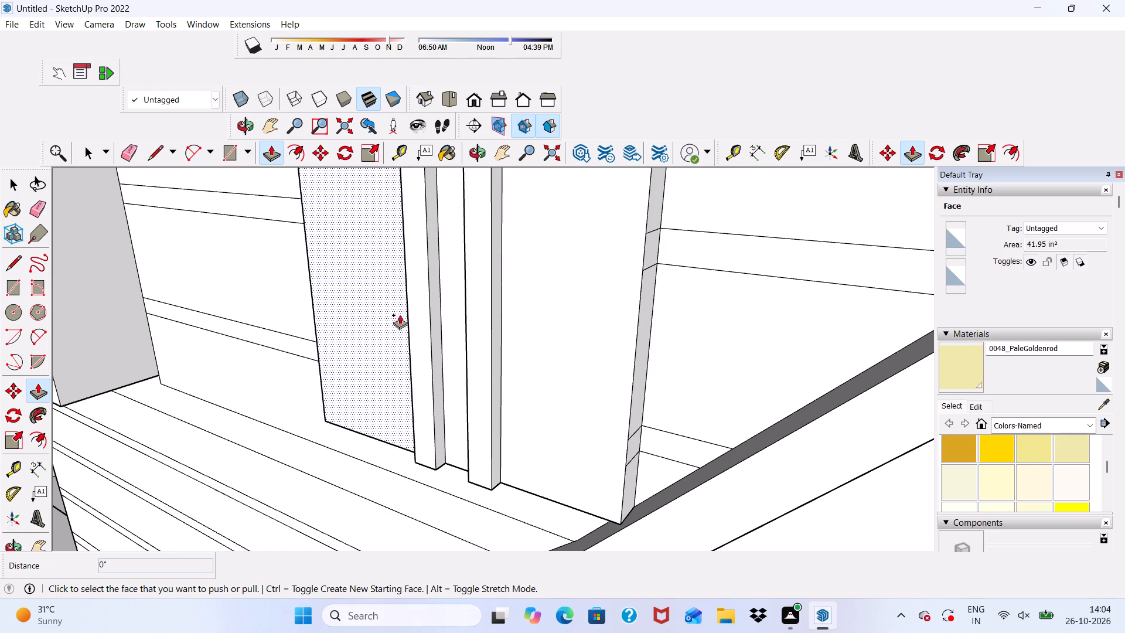
Examine the raised strips on the block from the front and the side, and how the block sits on the facade.
{"action": "scroll", "coordinate": [437, 319], "scroll_direction": "up", "scroll_amount": 4}
{"action": "scroll", "coordinate": [439, 322], "scroll_direction": "down", "scroll_amount": 1}
{"action": "middle_click_drag", "start_coordinate": [442, 324], "coordinate": [500, 273]}
{"action": "scroll", "coordinate": [500, 273], "scroll_direction": "up", "scroll_amount": 3}
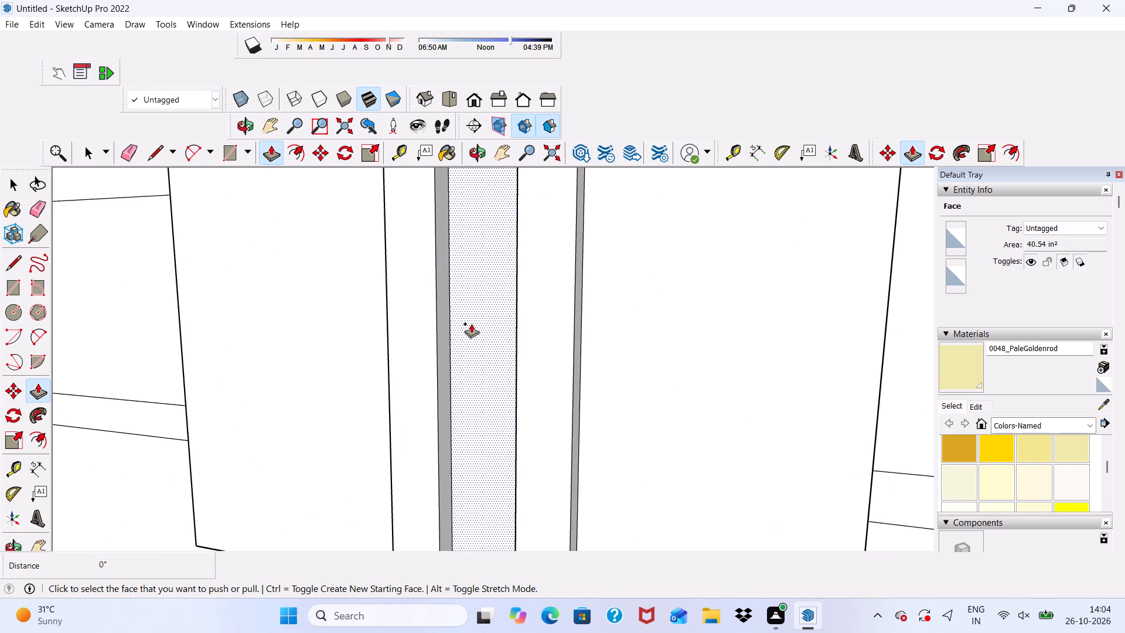
{"action": "scroll", "coordinate": [451, 326], "scroll_direction": "down", "scroll_amount": 9}
{"action": "scroll", "coordinate": [428, 338], "scroll_direction": "up", "scroll_amount": 1}
{"action": "middle_click_drag", "start_coordinate": [428, 338], "coordinate": [245, 427]}
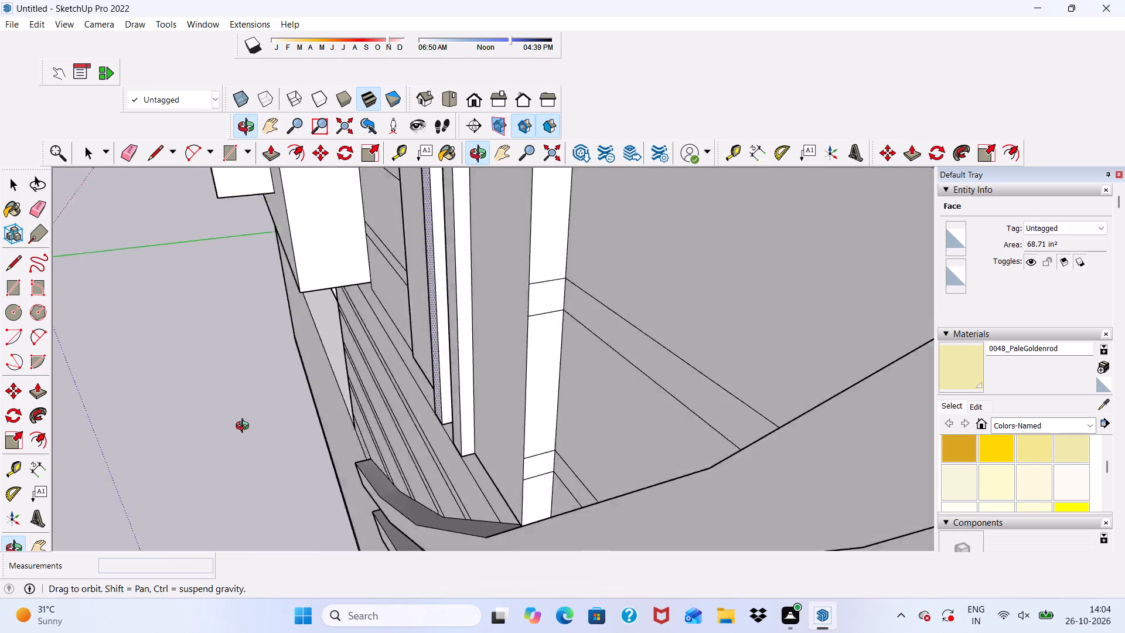
{"action": "middle_click_drag", "start_coordinate": [245, 427], "coordinate": [454, 377]}
{"action": "scroll", "coordinate": [496, 372], "scroll_direction": "down", "scroll_amount": 12}
{"action": "middle_click_drag", "start_coordinate": [461, 389], "coordinate": [508, 274]}
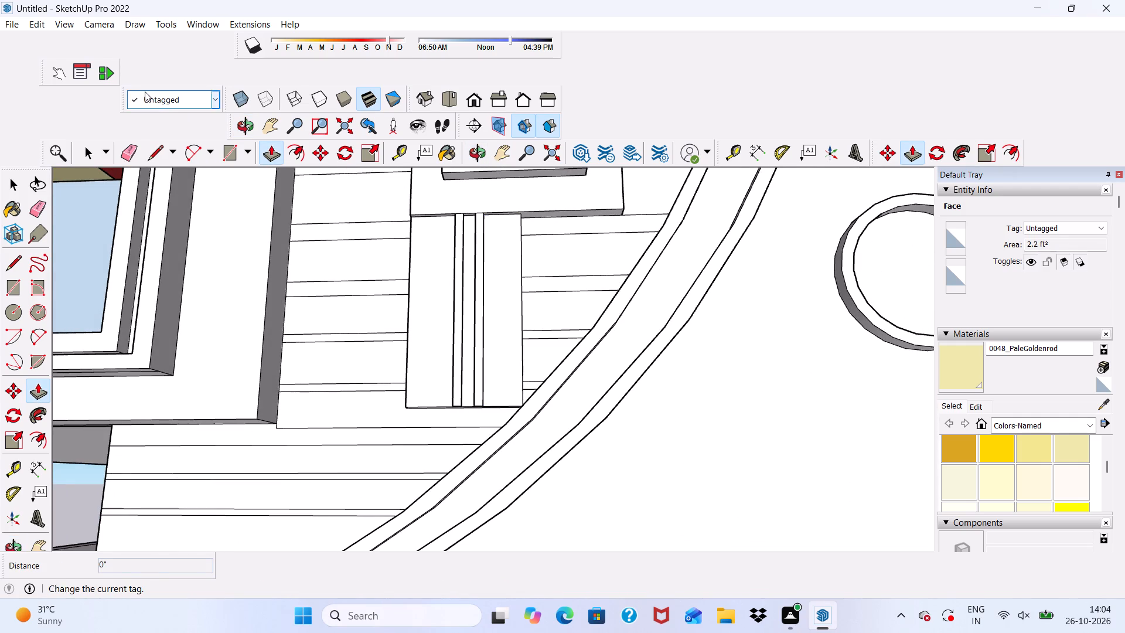
Draw an upright rectangle about 1" wide on the block's face left of the raised strips, from top edge to bottom edge.
{"action": "left_click", "coordinate": [231, 151]}
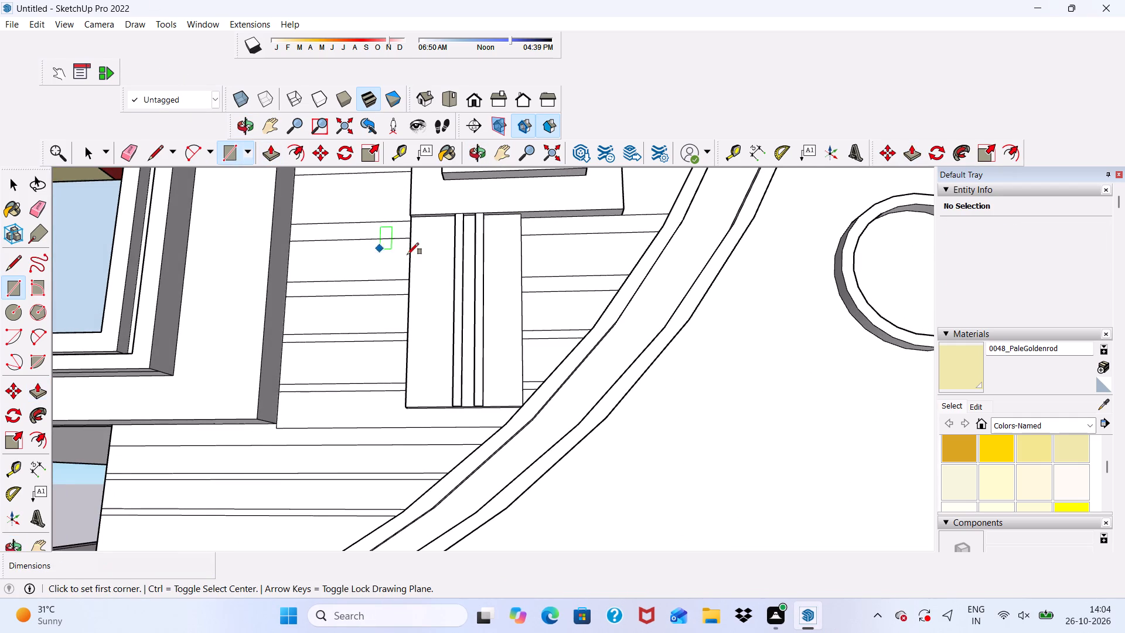
{"action": "scroll", "coordinate": [407, 254], "scroll_direction": "up", "scroll_amount": 8}
{"action": "scroll", "coordinate": [457, 189], "scroll_direction": "down", "scroll_amount": 2}
{"action": "scroll", "coordinate": [454, 199], "scroll_direction": "up", "scroll_amount": 9}
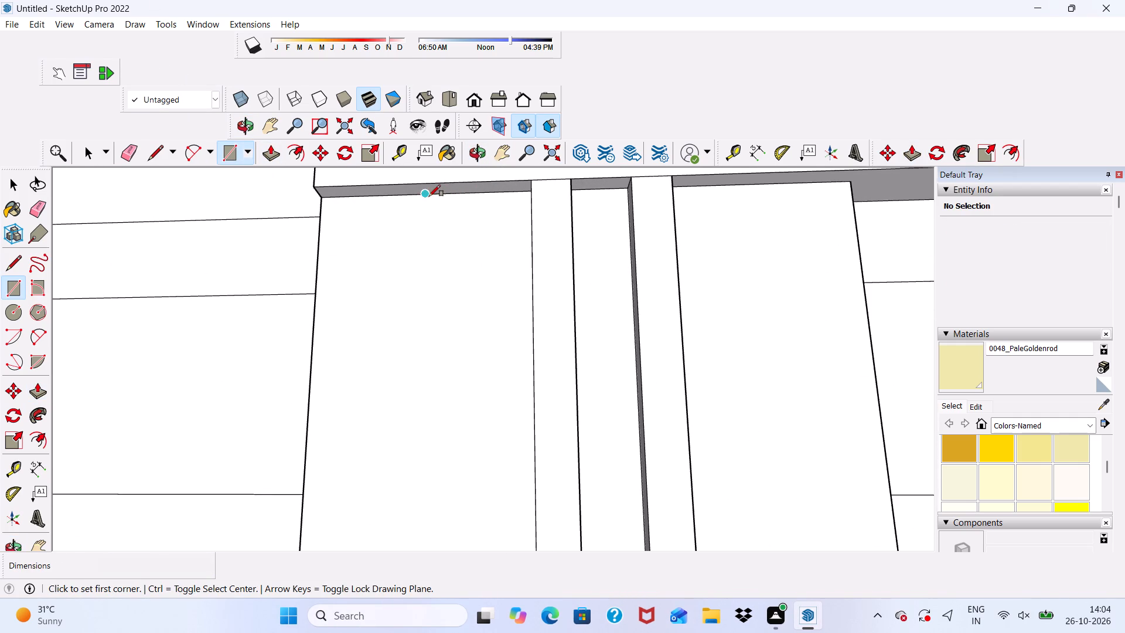
{"action": "left_click", "coordinate": [428, 196]}
{"action": "scroll", "coordinate": [452, 242], "scroll_direction": "down", "scroll_amount": 11}
{"action": "scroll", "coordinate": [420, 285], "scroll_direction": "down", "scroll_amount": 6}
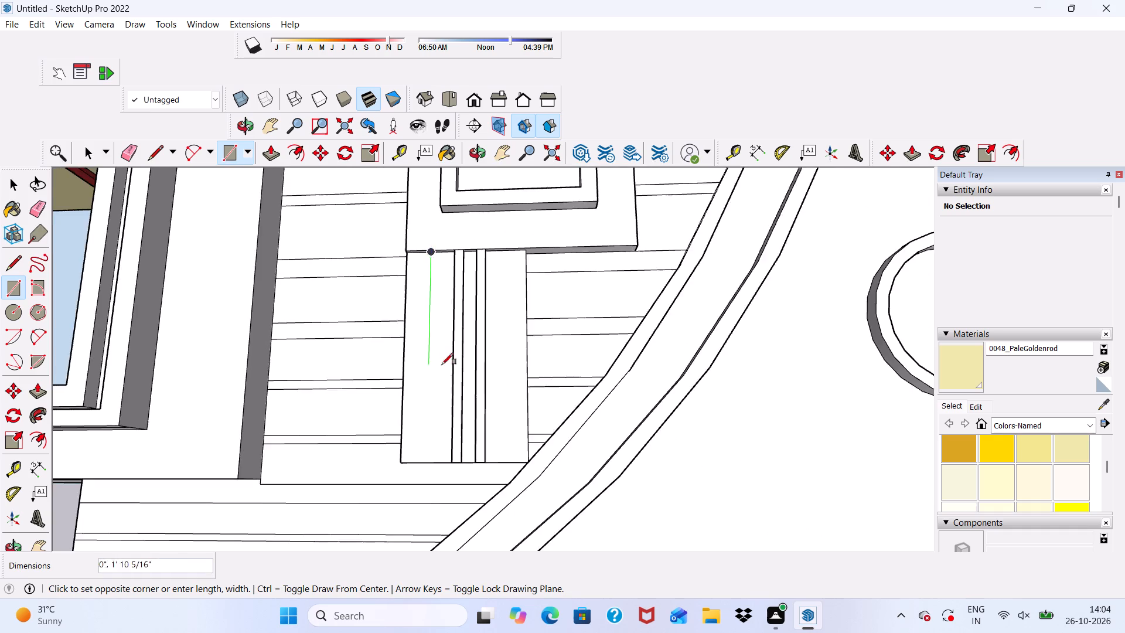
{"action": "scroll", "coordinate": [410, 407], "scroll_direction": "up", "scroll_amount": 4}
{"action": "scroll", "coordinate": [440, 510], "scroll_direction": "up", "scroll_amount": 12}
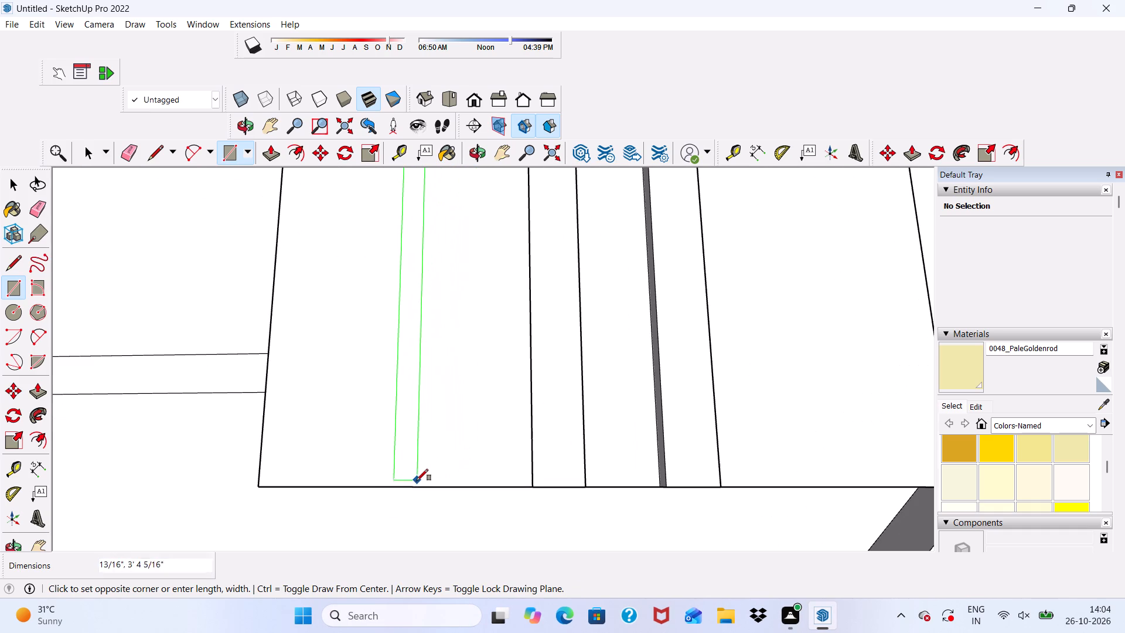
{"action": "left_click", "coordinate": [421, 484]}
{"action": "scroll", "coordinate": [393, 406], "scroll_direction": "down", "scroll_amount": 10}
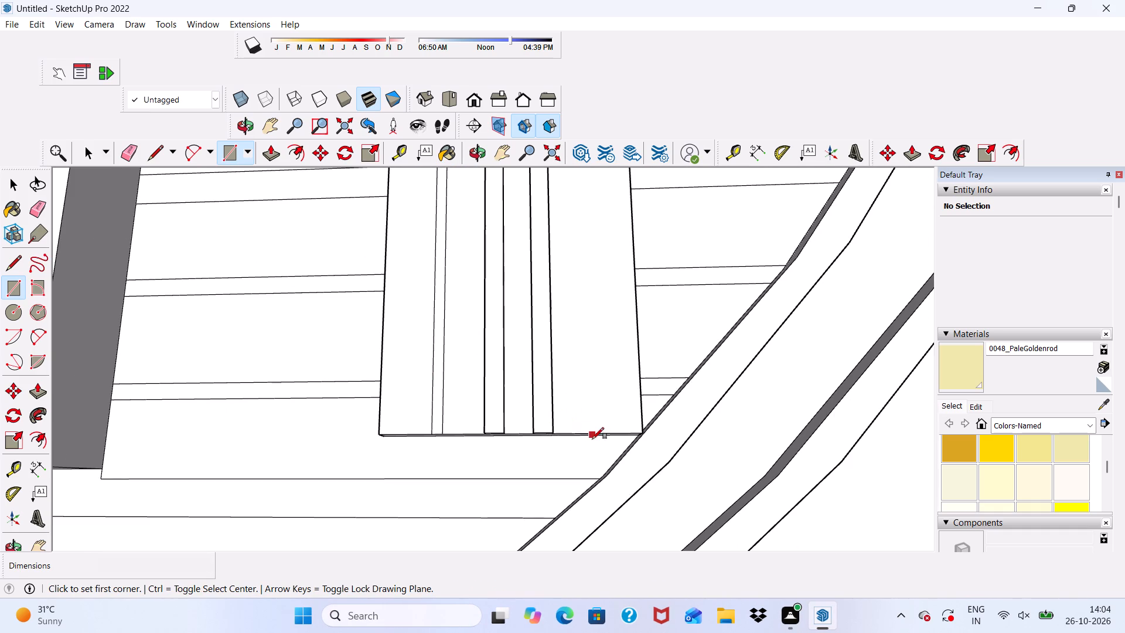
Copy the thin upright rectangle about 1' 7/8" across the block to the right of the raised strips.
{"action": "key", "text": "space"}
{"action": "scroll", "coordinate": [415, 386], "scroll_direction": "up", "scroll_amount": 4}
{"action": "scroll", "coordinate": [459, 369], "scroll_direction": "up", "scroll_amount": 3}
{"action": "double_click", "coordinate": [446, 368]}
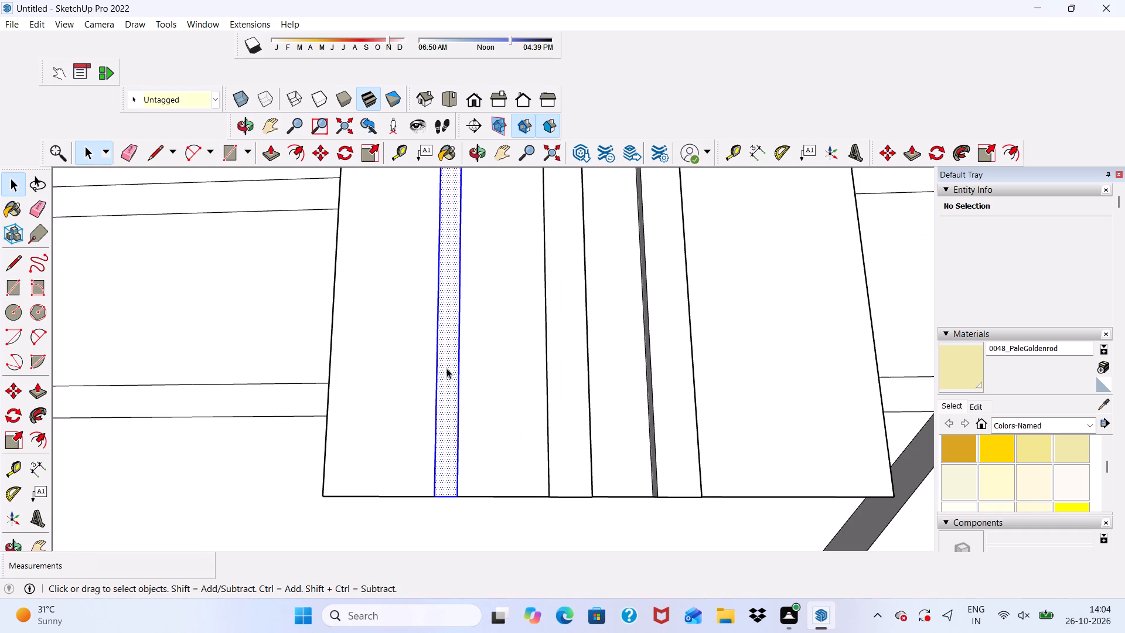
{"action": "left_click", "coordinate": [317, 154]}
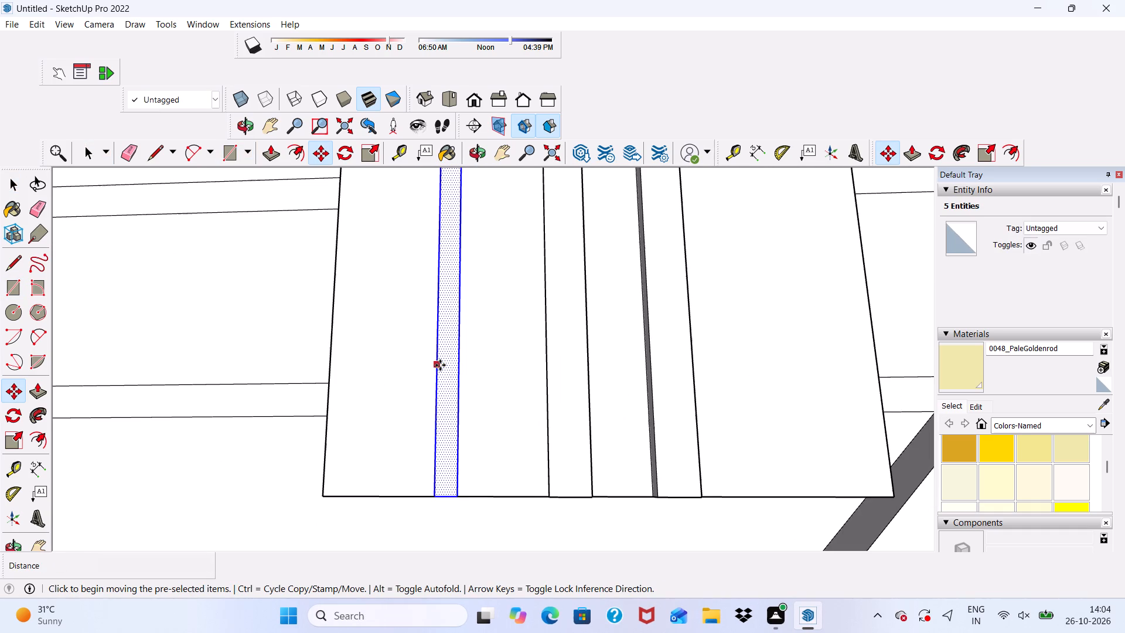
{"action": "left_click", "coordinate": [445, 365]}
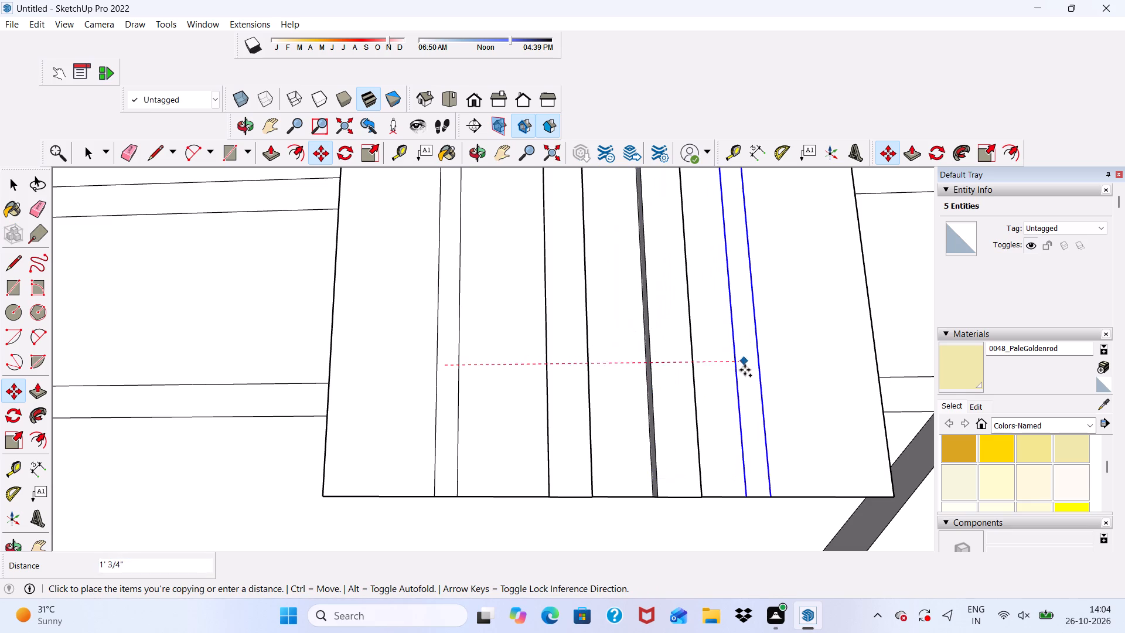
{"action": "left_click", "coordinate": [747, 364]}
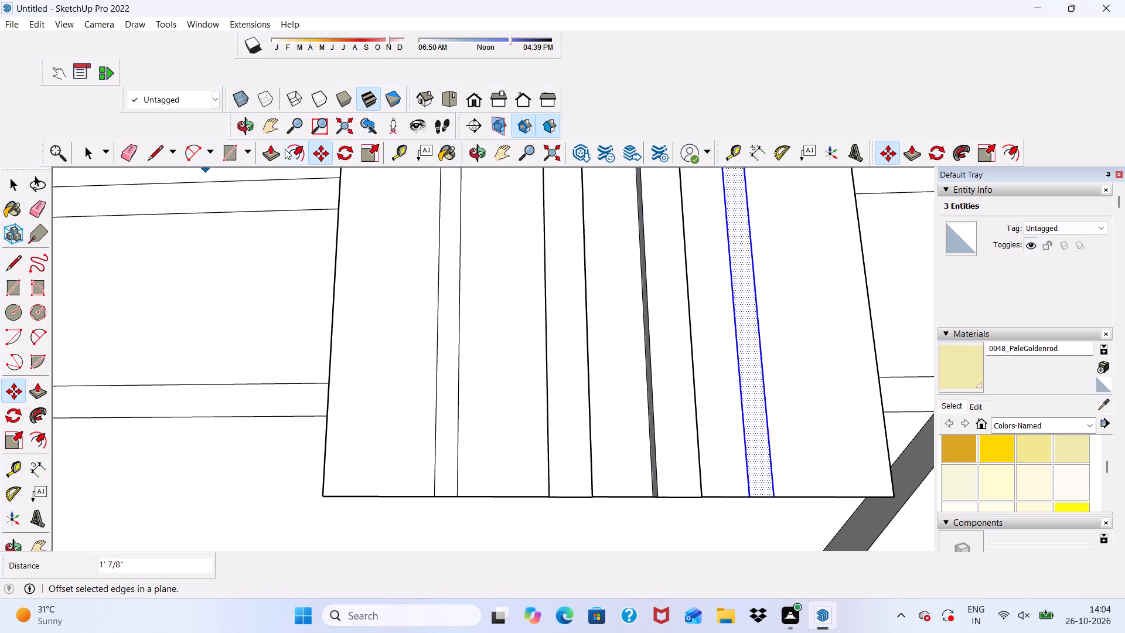
Pull the copied thin rectangle out by 1", level with the neighbouring raised strips, and clear the selection.
{"action": "left_click", "coordinate": [277, 155]}
{"action": "scroll", "coordinate": [769, 391], "scroll_direction": "up", "scroll_amount": 3}
{"action": "left_click", "coordinate": [741, 367]}
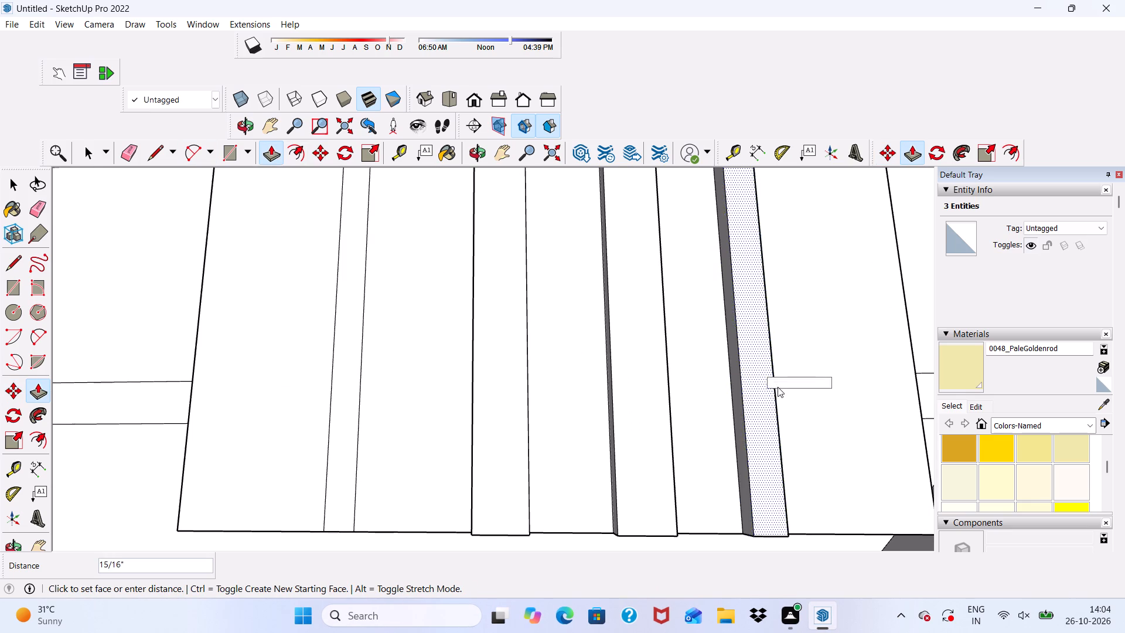
{"action": "scroll", "coordinate": [685, 372], "scroll_direction": "up", "scroll_amount": 5}
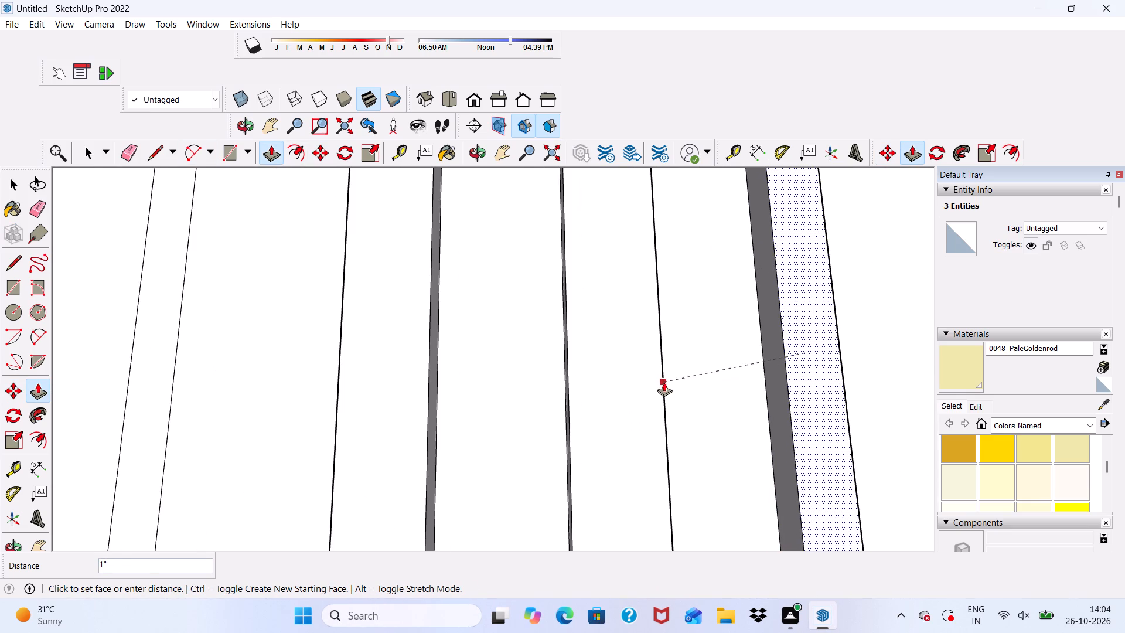
{"action": "left_click", "coordinate": [664, 382]}
{"action": "scroll", "coordinate": [451, 373], "scroll_direction": "down", "scroll_amount": 4}
{"action": "scroll", "coordinate": [214, 344], "scroll_direction": "down", "scroll_amount": 9}
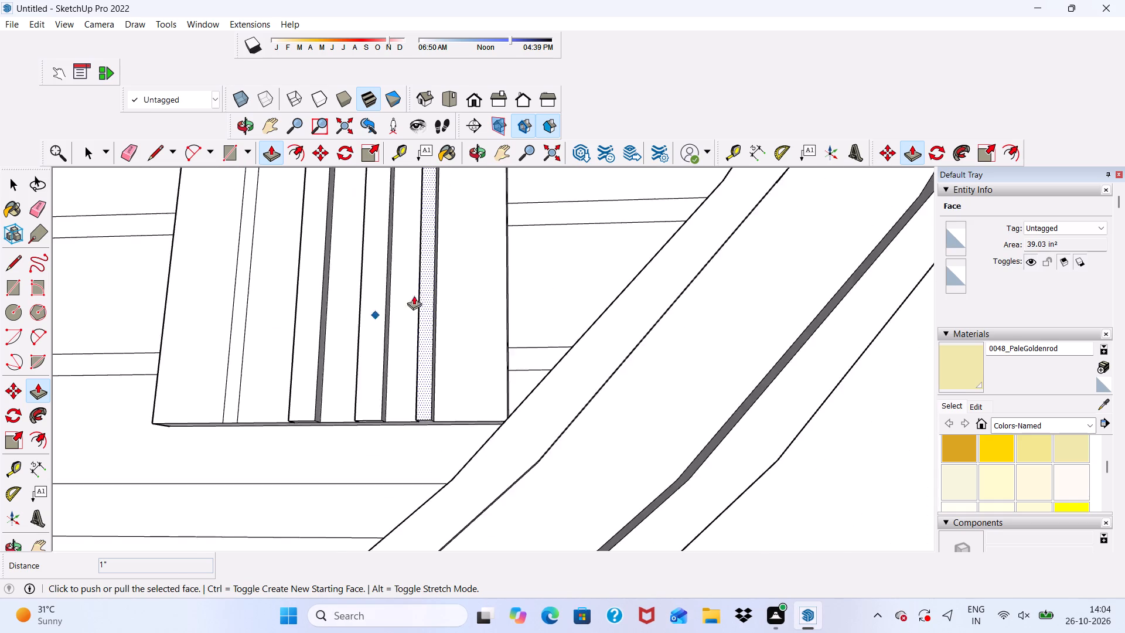
{"action": "scroll", "coordinate": [414, 295], "scroll_direction": "down", "scroll_amount": 15}
{"action": "key", "text": "space"}
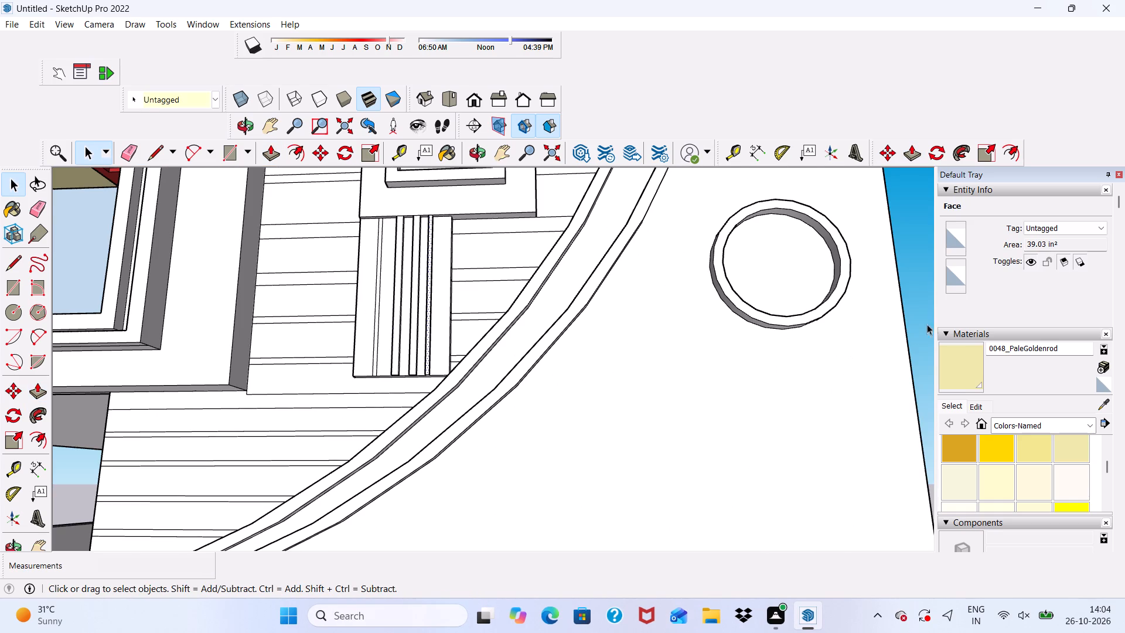
{"action": "left_click", "coordinate": [914, 321]}
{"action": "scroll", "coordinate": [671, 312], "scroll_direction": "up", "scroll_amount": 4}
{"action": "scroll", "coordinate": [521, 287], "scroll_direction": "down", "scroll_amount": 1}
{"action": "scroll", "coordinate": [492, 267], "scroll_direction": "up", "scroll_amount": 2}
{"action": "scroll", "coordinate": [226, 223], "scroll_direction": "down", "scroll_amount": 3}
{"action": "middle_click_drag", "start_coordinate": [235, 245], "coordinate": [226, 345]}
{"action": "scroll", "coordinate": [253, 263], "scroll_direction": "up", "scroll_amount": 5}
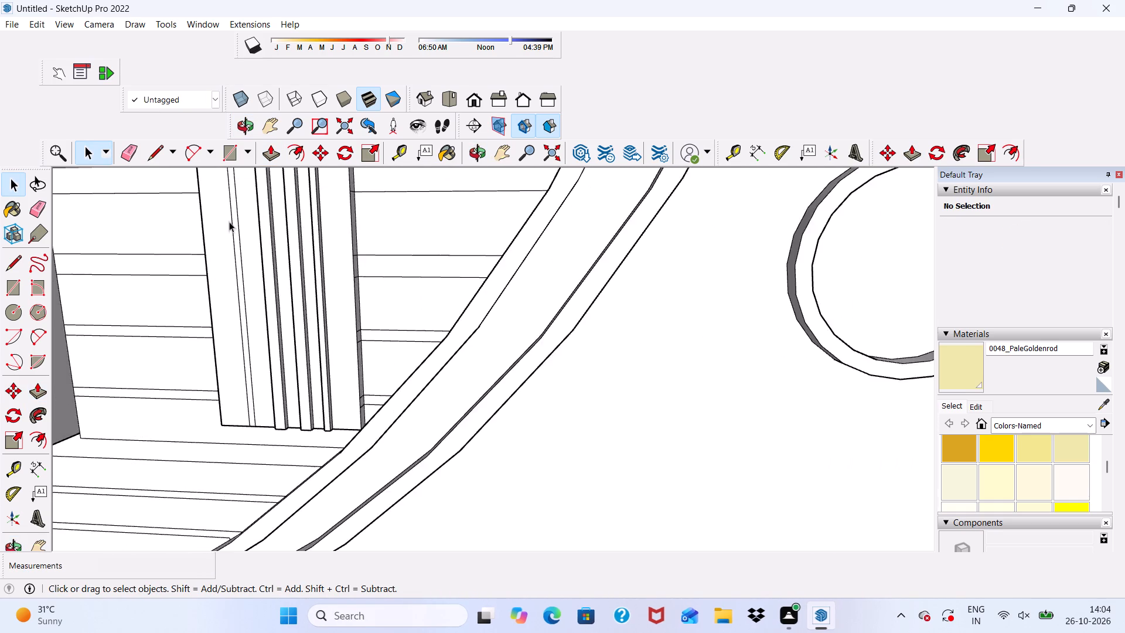
Pull the thin upright rectangle left of the raised strips out by 1", level with the neighbouring strips.
{"action": "scroll", "coordinate": [229, 222], "scroll_direction": "up", "scroll_amount": 13}
{"action": "left_click", "coordinate": [246, 256]}
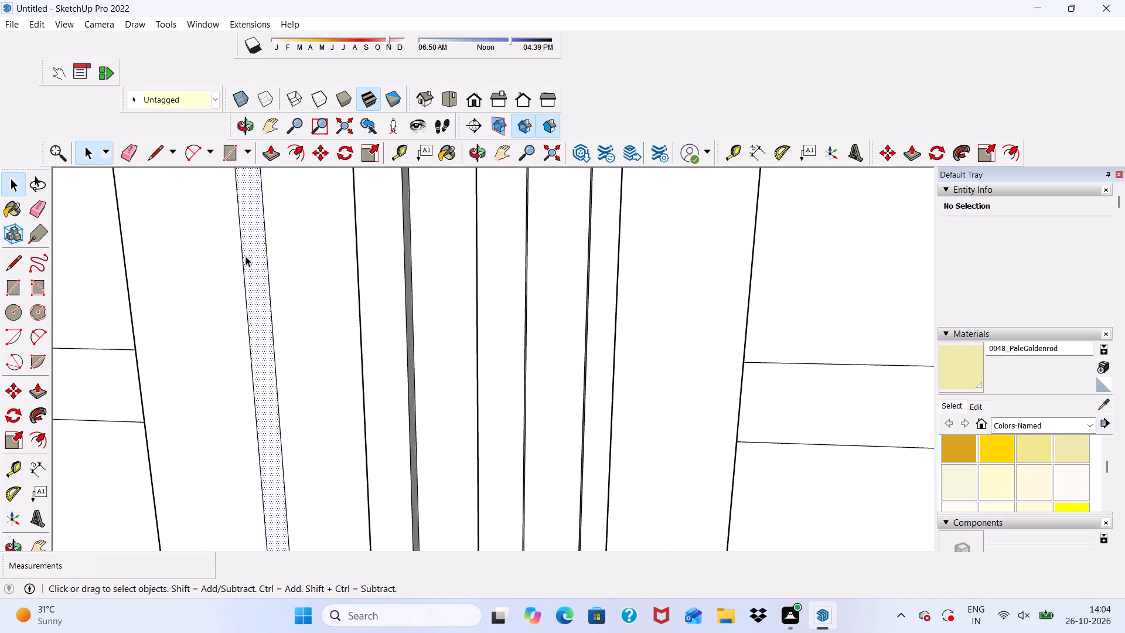
{"action": "left_click", "coordinate": [271, 145]}
{"action": "scroll", "coordinate": [245, 362], "scroll_direction": "up", "scroll_amount": 2}
{"action": "left_click", "coordinate": [261, 350]}
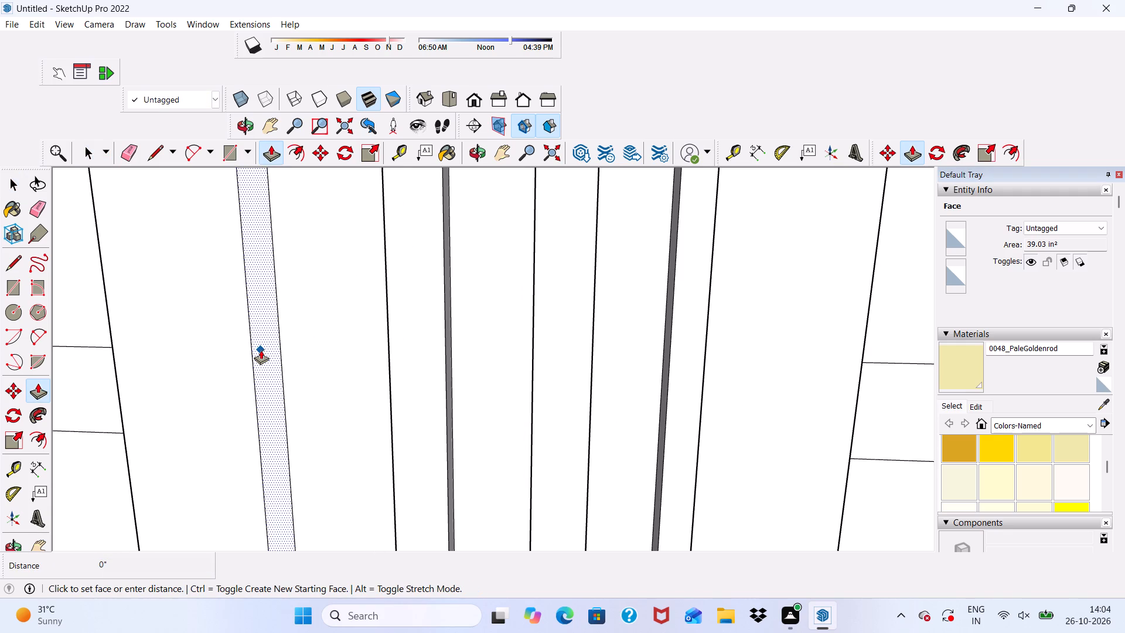
{"action": "left_click", "coordinate": [389, 452]}
{"action": "scroll", "coordinate": [346, 333], "scroll_direction": "down", "scroll_amount": 5}
{"action": "key", "text": "space"}
Erase the short horizontal edges crossing the upper part of the ribbed block's right side face.
{"action": "scroll", "coordinate": [439, 302], "scroll_direction": "down", "scroll_amount": 16}
{"action": "middle_click_drag", "start_coordinate": [411, 380], "coordinate": [397, 251]}
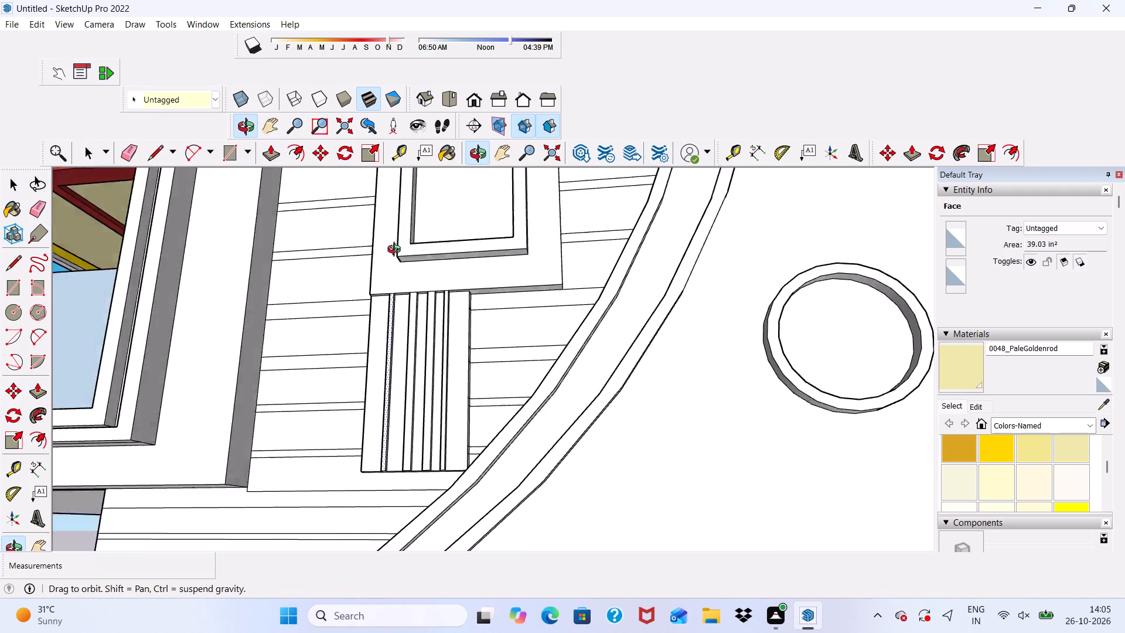
{"action": "middle_click_drag", "start_coordinate": [397, 251], "coordinate": [466, 439]}
{"action": "scroll", "coordinate": [527, 417], "scroll_direction": "up", "scroll_amount": 1}
{"action": "scroll", "coordinate": [526, 408], "scroll_direction": "down", "scroll_amount": 3}
{"action": "middle_click_drag", "start_coordinate": [531, 455], "coordinate": [412, 292]}
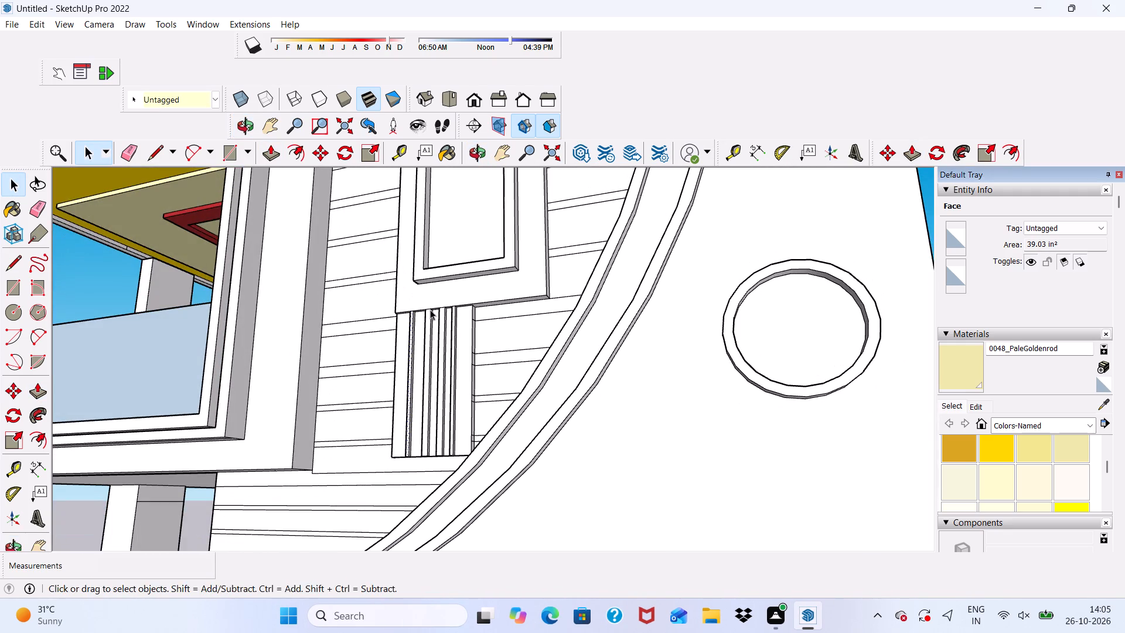
{"action": "left_click", "coordinate": [128, 155]}
{"action": "scroll", "coordinate": [382, 294], "scroll_direction": "up", "scroll_amount": 2}
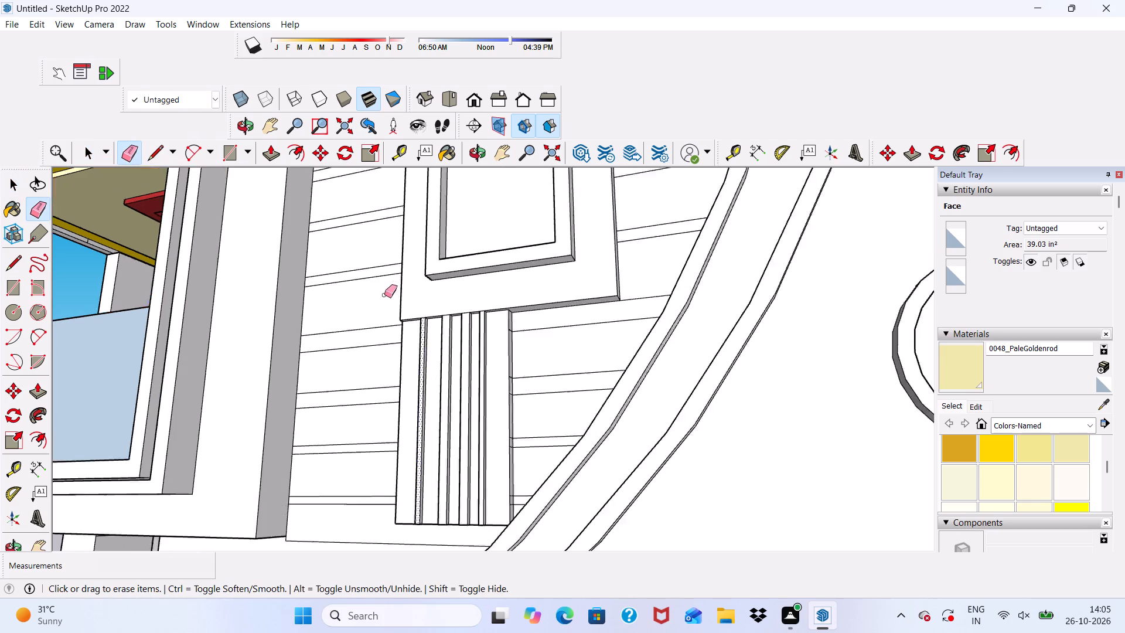
{"action": "scroll", "coordinate": [384, 295], "scroll_direction": "up", "scroll_amount": 2}
{"action": "scroll", "coordinate": [466, 352], "scroll_direction": "up", "scroll_amount": 1}
{"action": "middle_click_drag", "start_coordinate": [458, 362], "coordinate": [295, 367]}
{"action": "scroll", "coordinate": [509, 355], "scroll_direction": "up", "scroll_amount": 12}
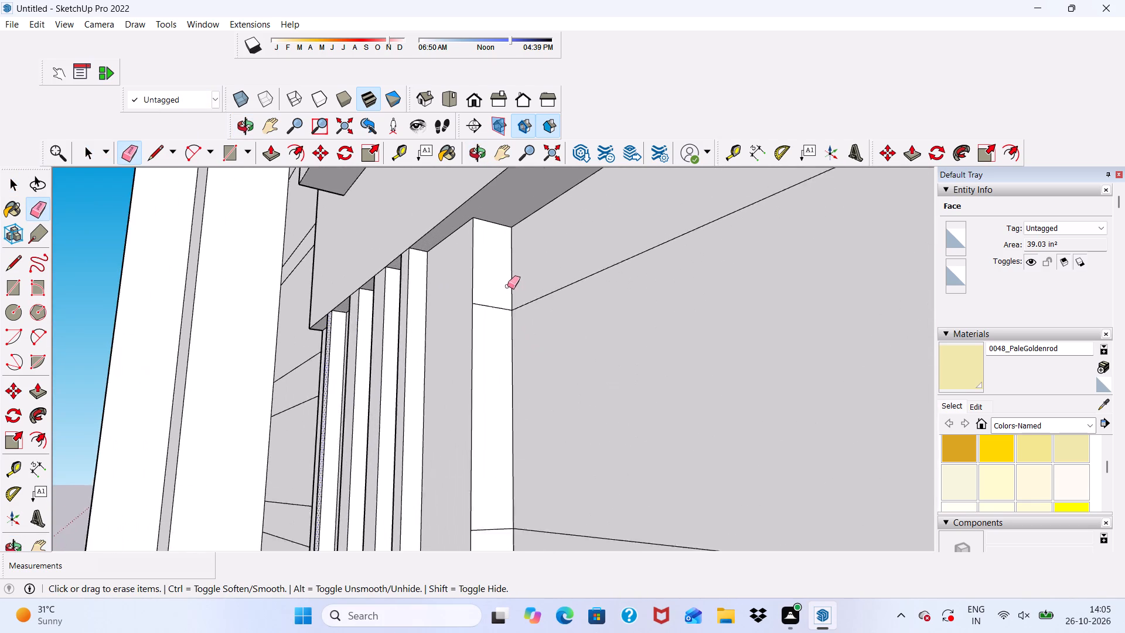
{"action": "scroll", "coordinate": [507, 286], "scroll_direction": "up", "scroll_amount": 2}
{"action": "left_click_drag", "start_coordinate": [500, 294], "coordinate": [492, 335]}
{"action": "scroll", "coordinate": [509, 247], "scroll_direction": "down", "scroll_amount": 8}
{"action": "scroll", "coordinate": [511, 413], "scroll_direction": "up", "scroll_amount": 6}
{"action": "left_click_drag", "start_coordinate": [499, 427], "coordinate": [487, 471]}
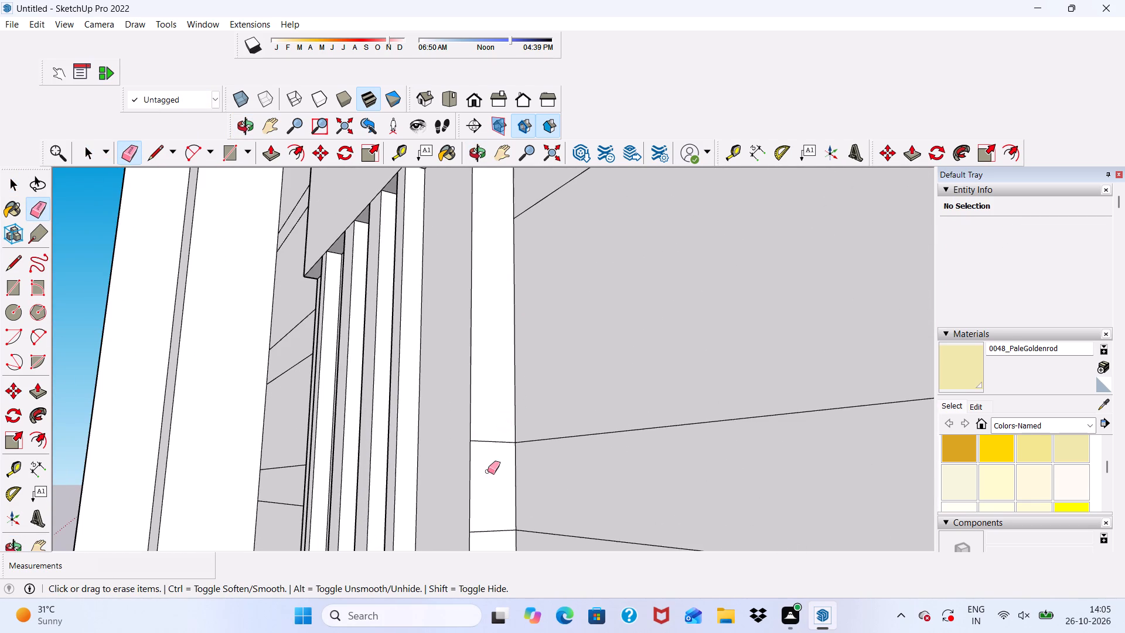
{"action": "left_click_drag", "start_coordinate": [487, 471], "coordinate": [486, 482]}
Erase the remaining short horizontal edges down the lower part of the ribbed block's right side face.
{"action": "scroll", "coordinate": [499, 319], "scroll_direction": "down", "scroll_amount": 6}
{"action": "scroll", "coordinate": [478, 169], "scroll_direction": "down", "scroll_amount": 5}
{"action": "scroll", "coordinate": [485, 512], "scroll_direction": "up", "scroll_amount": 3}
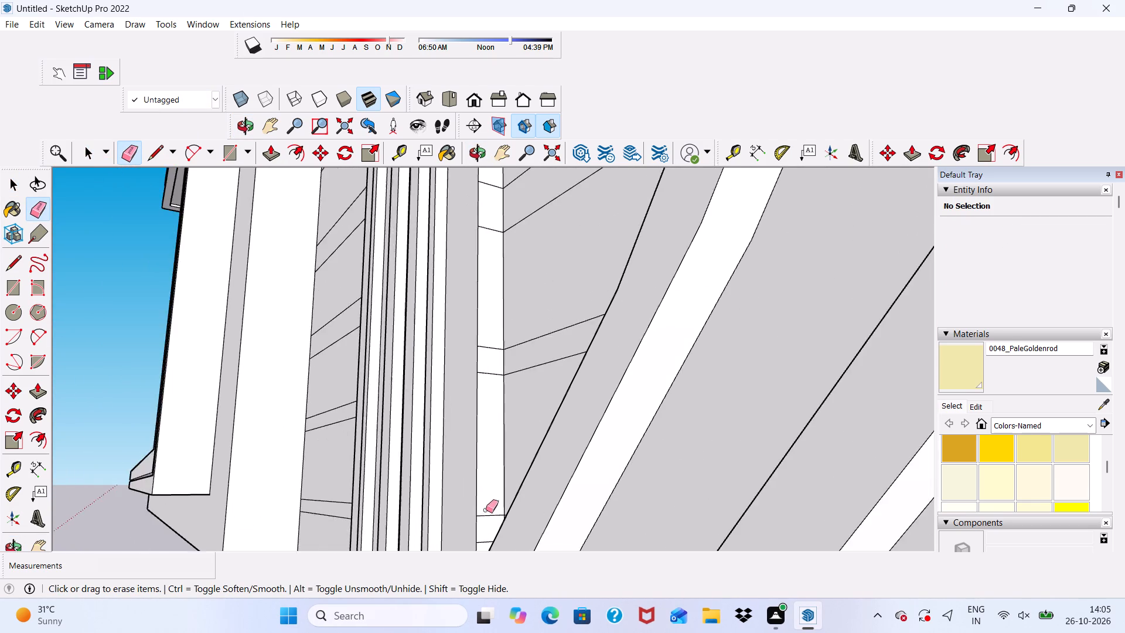
{"action": "scroll", "coordinate": [486, 510], "scroll_direction": "up", "scroll_amount": 7}
{"action": "left_click_drag", "start_coordinate": [489, 502], "coordinate": [489, 524]}
{"action": "scroll", "coordinate": [492, 458], "scroll_direction": "down", "scroll_amount": 7}
{"action": "scroll", "coordinate": [497, 543], "scroll_direction": "up", "scroll_amount": 7}
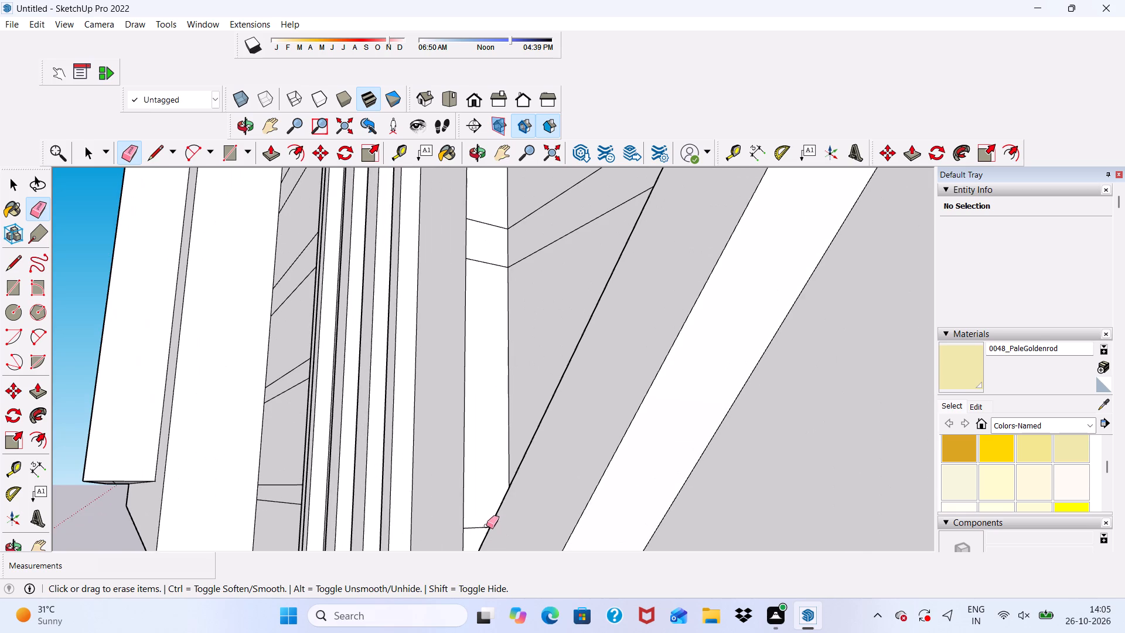
{"action": "left_click_drag", "start_coordinate": [482, 525], "coordinate": [480, 536]}
{"action": "scroll", "coordinate": [499, 246], "scroll_direction": "up", "scroll_amount": 4}
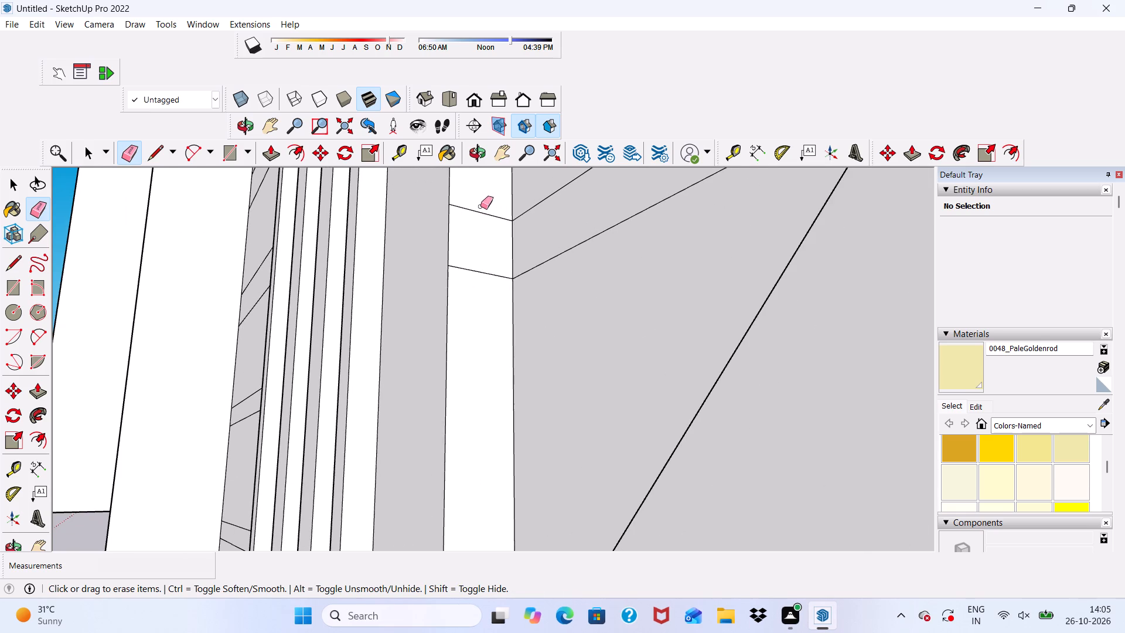
{"action": "left_click_drag", "start_coordinate": [480, 206], "coordinate": [484, 283]}
{"action": "scroll", "coordinate": [488, 314], "scroll_direction": "down", "scroll_amount": 11}
{"action": "scroll", "coordinate": [478, 176], "scroll_direction": "up", "scroll_amount": 7}
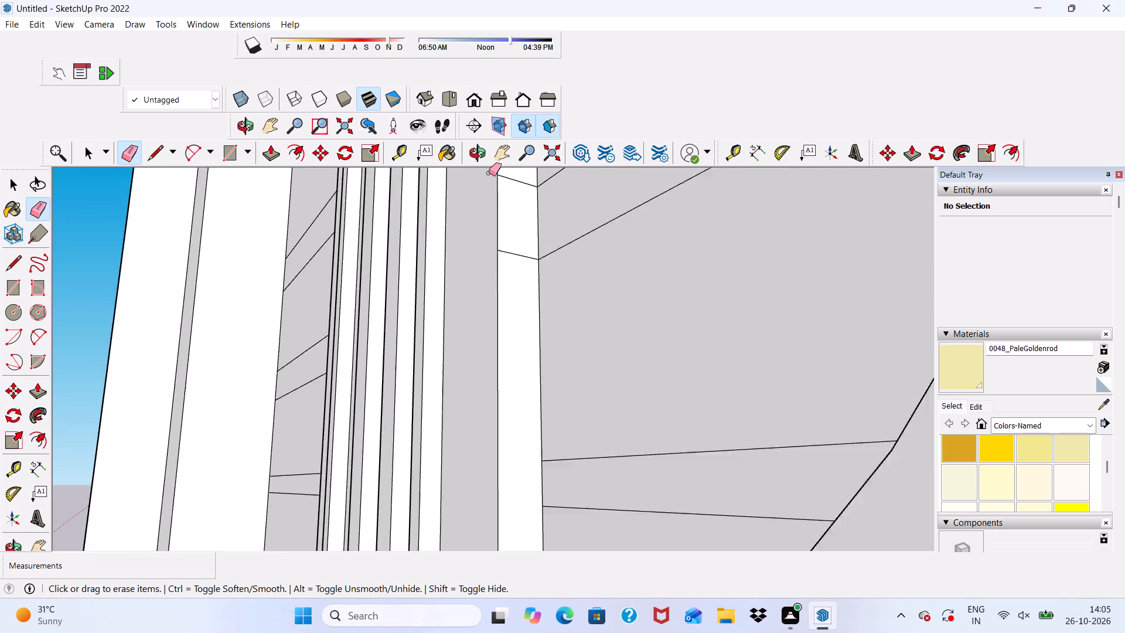
{"action": "scroll", "coordinate": [489, 173], "scroll_direction": "up", "scroll_amount": 3}
{"action": "scroll", "coordinate": [506, 172], "scroll_direction": "down", "scroll_amount": 2}
{"action": "scroll", "coordinate": [561, 181], "scroll_direction": "up", "scroll_amount": 6}
{"action": "left_click_drag", "start_coordinate": [529, 179], "coordinate": [531, 374]}
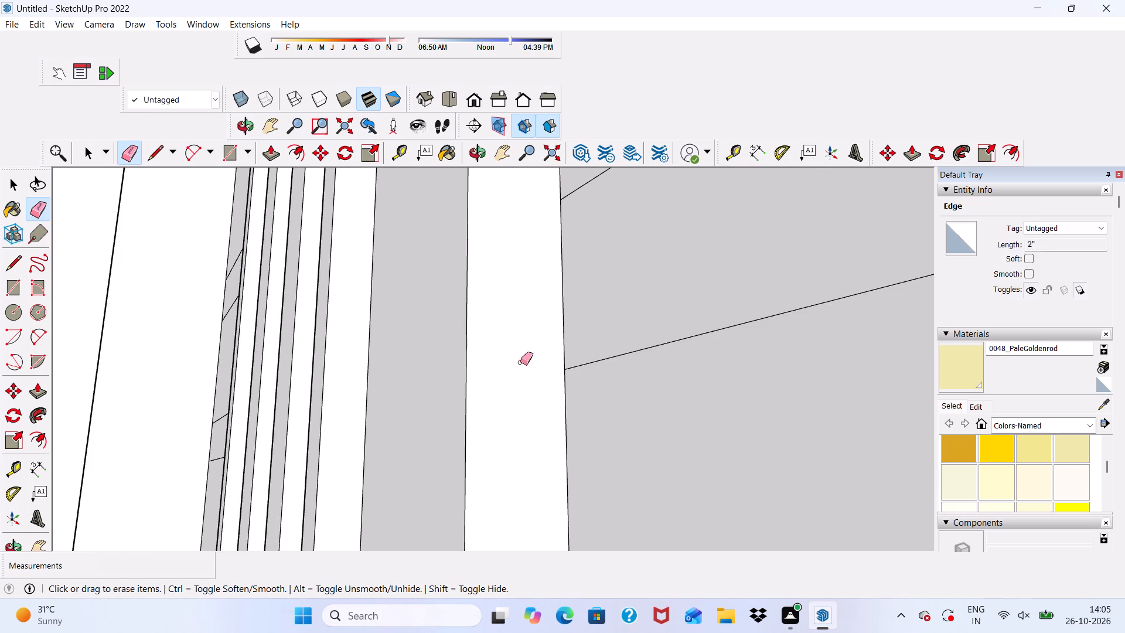
Erase the short horizontal edges crossing the upper part of the ribbed block's left side face.
{"action": "scroll", "coordinate": [517, 380], "scroll_direction": "down", "scroll_amount": 20}
{"action": "scroll", "coordinate": [517, 380], "scroll_direction": "down", "scroll_amount": 2}
{"action": "middle_click_drag", "start_coordinate": [506, 327], "coordinate": [809, 319]}
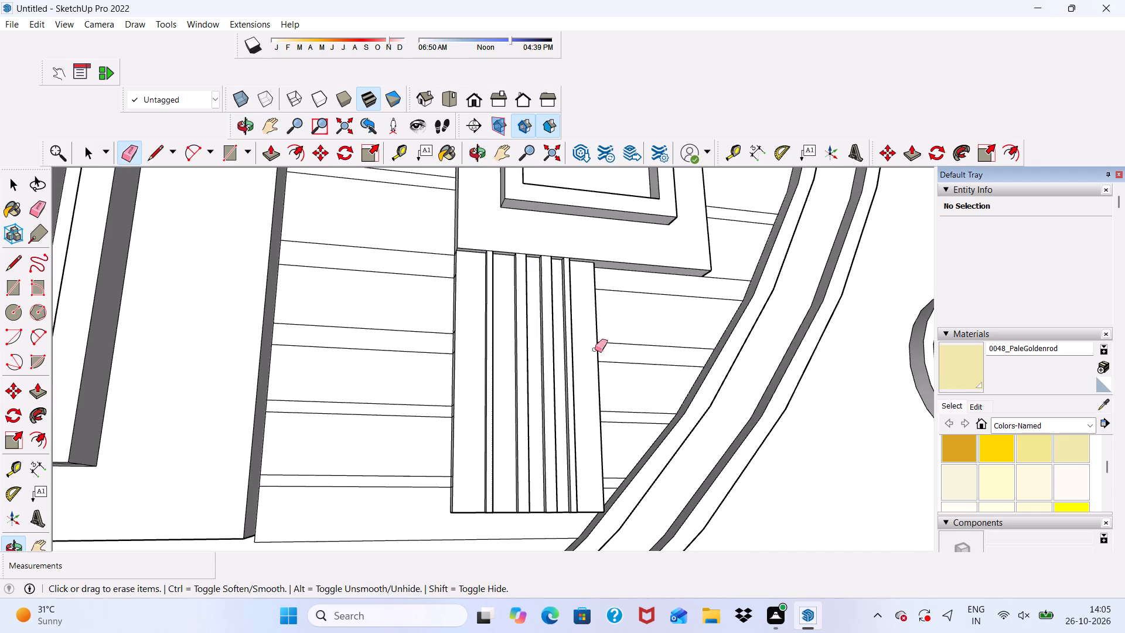
{"action": "middle_click_drag", "start_coordinate": [401, 349], "coordinate": [542, 404]}
{"action": "scroll", "coordinate": [458, 266], "scroll_direction": "up", "scroll_amount": 17}
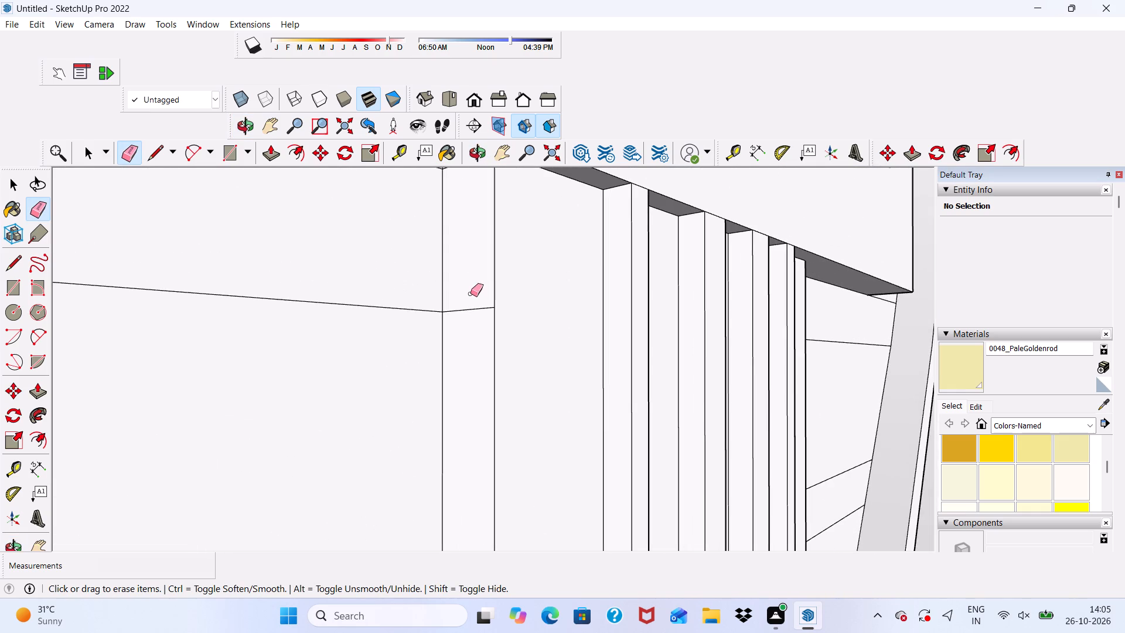
{"action": "left_click_drag", "start_coordinate": [471, 294], "coordinate": [471, 314]}
{"action": "scroll", "coordinate": [454, 200], "scroll_direction": "down", "scroll_amount": 10}
{"action": "scroll", "coordinate": [496, 505], "scroll_direction": "up", "scroll_amount": 11}
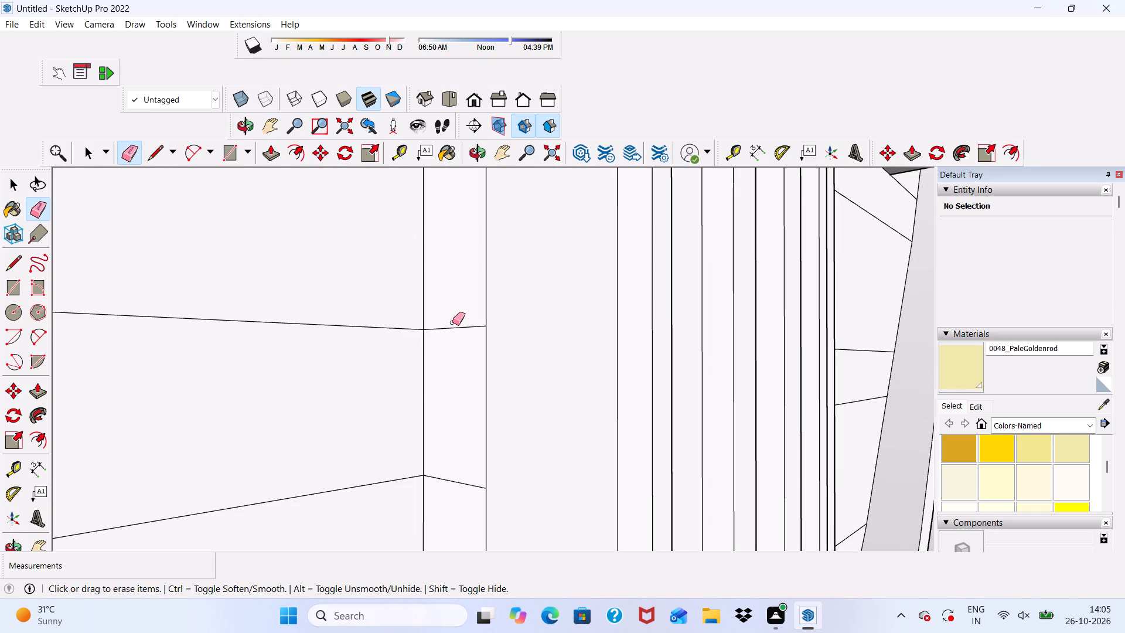
{"action": "left_click_drag", "start_coordinate": [455, 332], "coordinate": [457, 351]}
{"action": "left_click_drag", "start_coordinate": [465, 328], "coordinate": [466, 338]}
{"action": "left_click_drag", "start_coordinate": [460, 469], "coordinate": [459, 483]}
{"action": "scroll", "coordinate": [380, 278], "scroll_direction": "down", "scroll_amount": 13}
Erase the remaining short horizontal edges down the lower part of the ribbed block's left side face.
{"action": "middle_click_drag", "start_coordinate": [407, 429], "coordinate": [490, 414]}
{"action": "scroll", "coordinate": [509, 465], "scroll_direction": "up", "scroll_amount": 4}
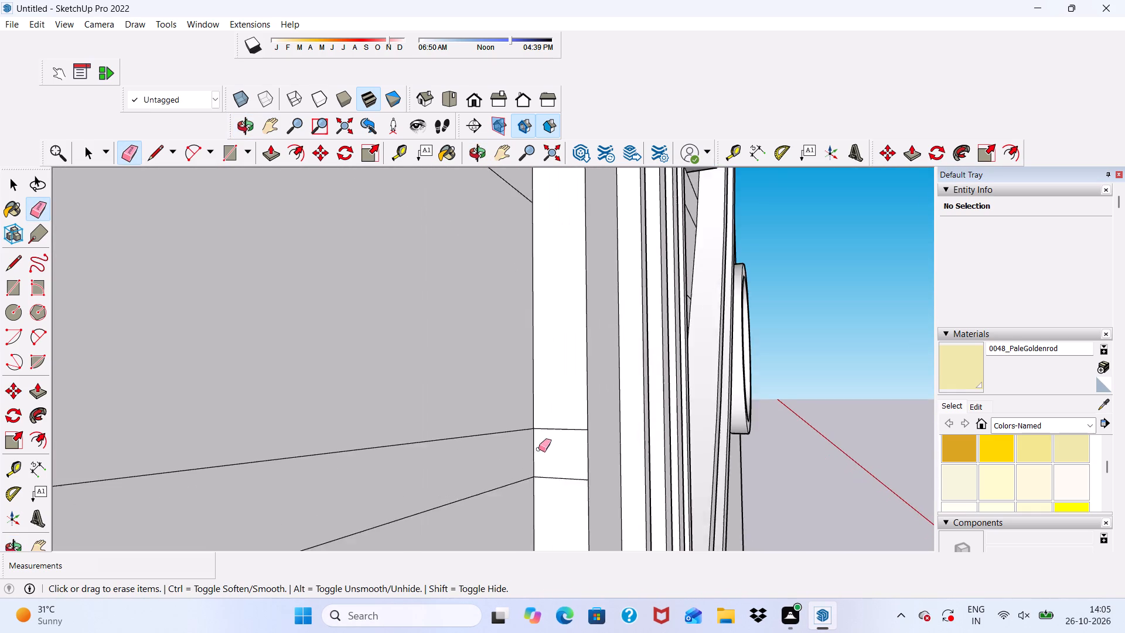
{"action": "scroll", "coordinate": [538, 449], "scroll_direction": "up", "scroll_amount": 7}
{"action": "left_click_drag", "start_coordinate": [553, 424], "coordinate": [555, 512]}
{"action": "scroll", "coordinate": [458, 306], "scroll_direction": "down", "scroll_amount": 12}
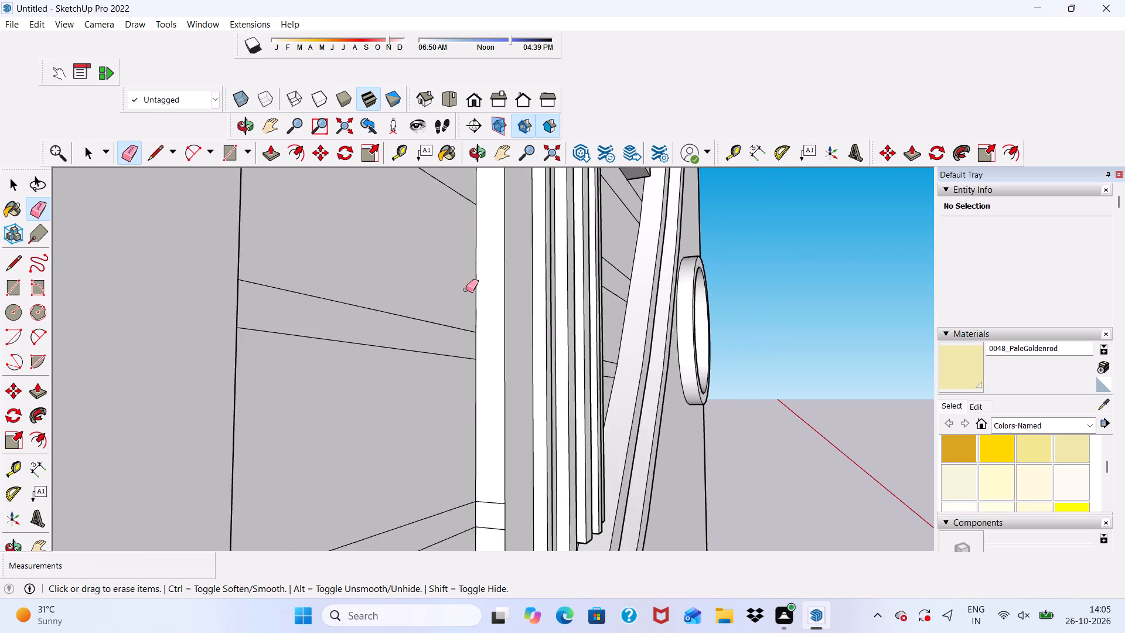
{"action": "scroll", "coordinate": [466, 290], "scroll_direction": "down", "scroll_amount": 5}
{"action": "scroll", "coordinate": [476, 489], "scroll_direction": "up", "scroll_amount": 7}
{"action": "left_click_drag", "start_coordinate": [483, 440], "coordinate": [485, 479]}
{"action": "scroll", "coordinate": [471, 421], "scroll_direction": "down", "scroll_amount": 5}
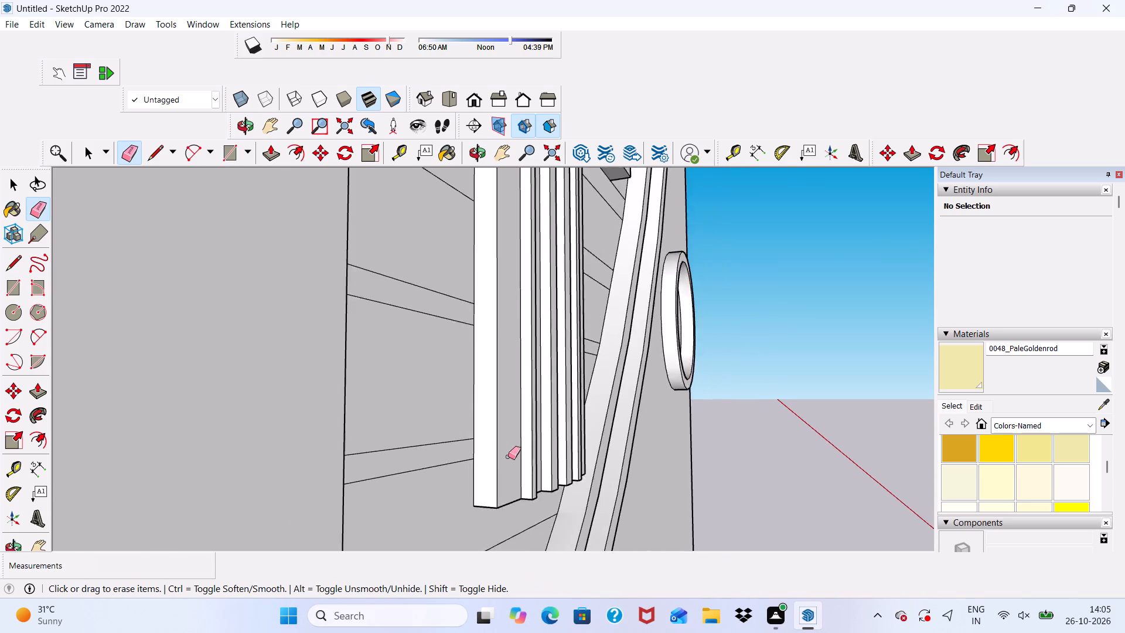
Examine the ribbed block from the front and from below, and its position on the strip-clad wall.
{"action": "middle_click_drag", "start_coordinate": [509, 457], "coordinate": [195, 474]}
{"action": "key", "text": "space"}
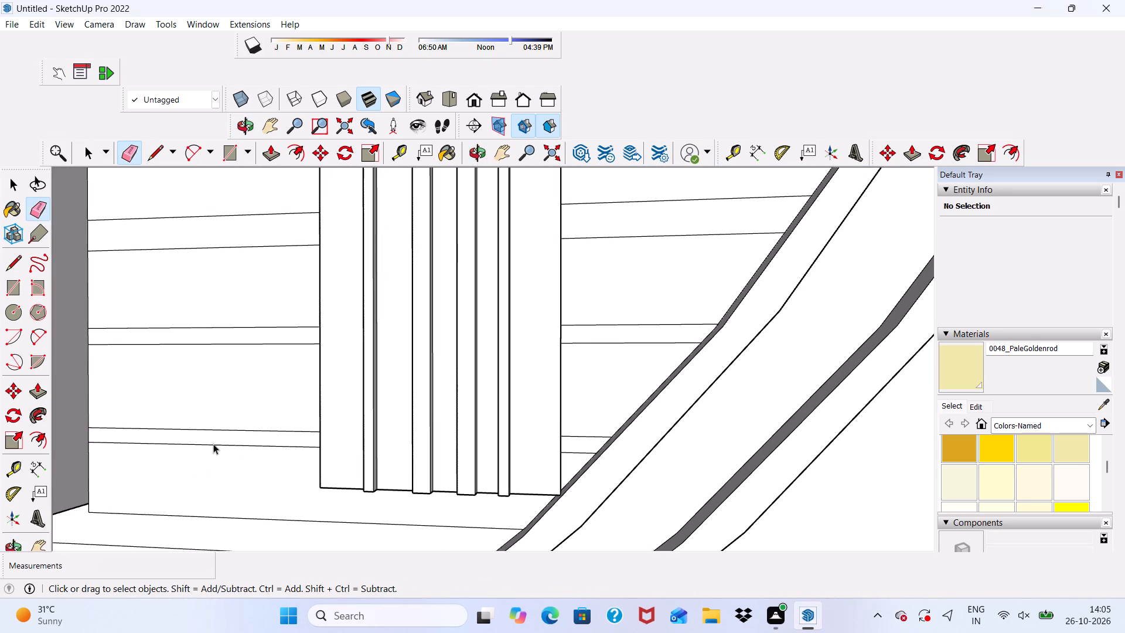
{"action": "scroll", "coordinate": [213, 443], "scroll_direction": "down", "scroll_amount": 13}
{"action": "middle_click_drag", "start_coordinate": [346, 416], "coordinate": [374, 354]}
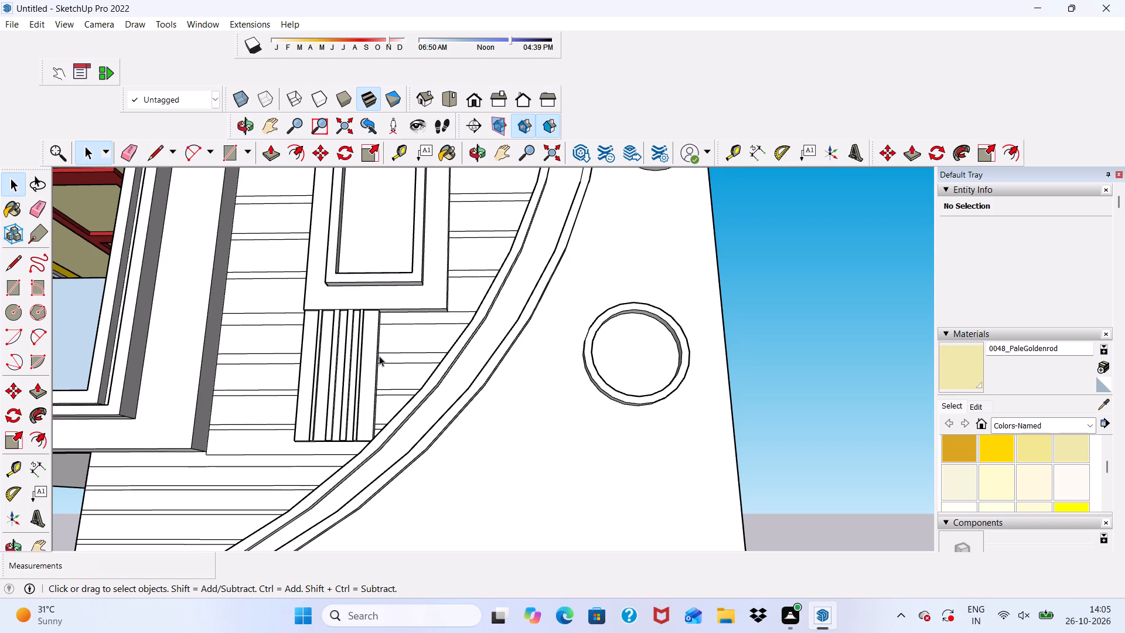
{"action": "scroll", "coordinate": [379, 360], "scroll_direction": "down", "scroll_amount": 5}
{"action": "middle_click_drag", "start_coordinate": [386, 384], "coordinate": [377, 327]}
{"action": "scroll", "coordinate": [325, 377], "scroll_direction": "up", "scroll_amount": 4}
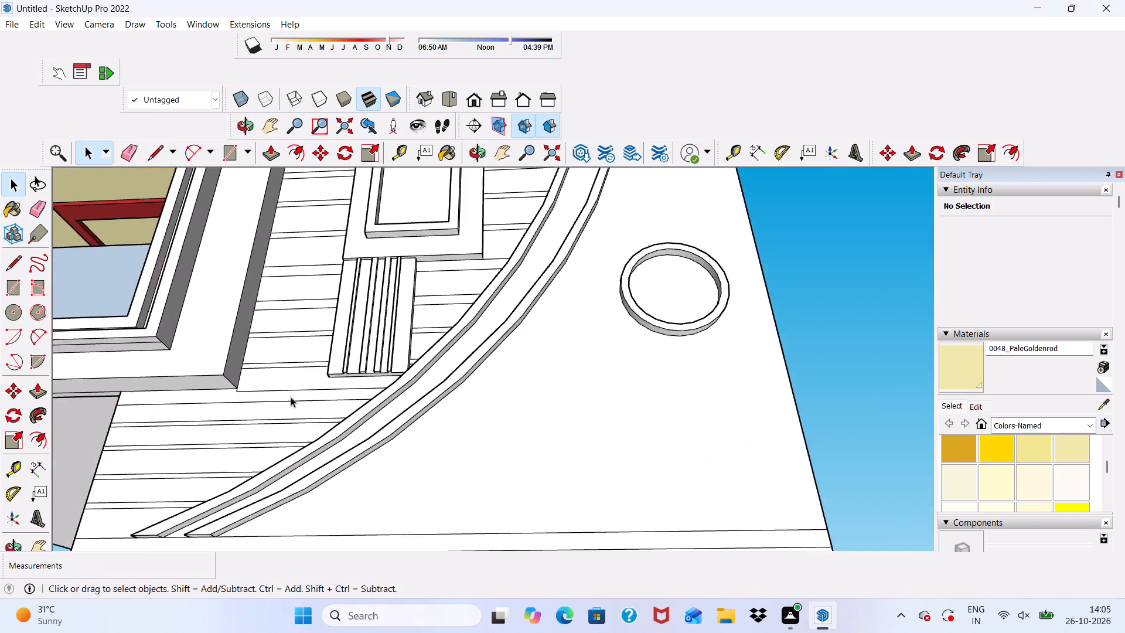
{"action": "scroll", "coordinate": [291, 397], "scroll_direction": "up", "scroll_amount": 9}
{"action": "scroll", "coordinate": [282, 388], "scroll_direction": "down", "scroll_amount": 3}
{"action": "middle_click_drag", "start_coordinate": [328, 401], "coordinate": [357, 462]}
Pull the ribbed block's bottom face down by 3 13/16" and by a further 1/16", toward the wall strip line below.
{"action": "scroll", "coordinate": [369, 454], "scroll_direction": "up", "scroll_amount": 6}
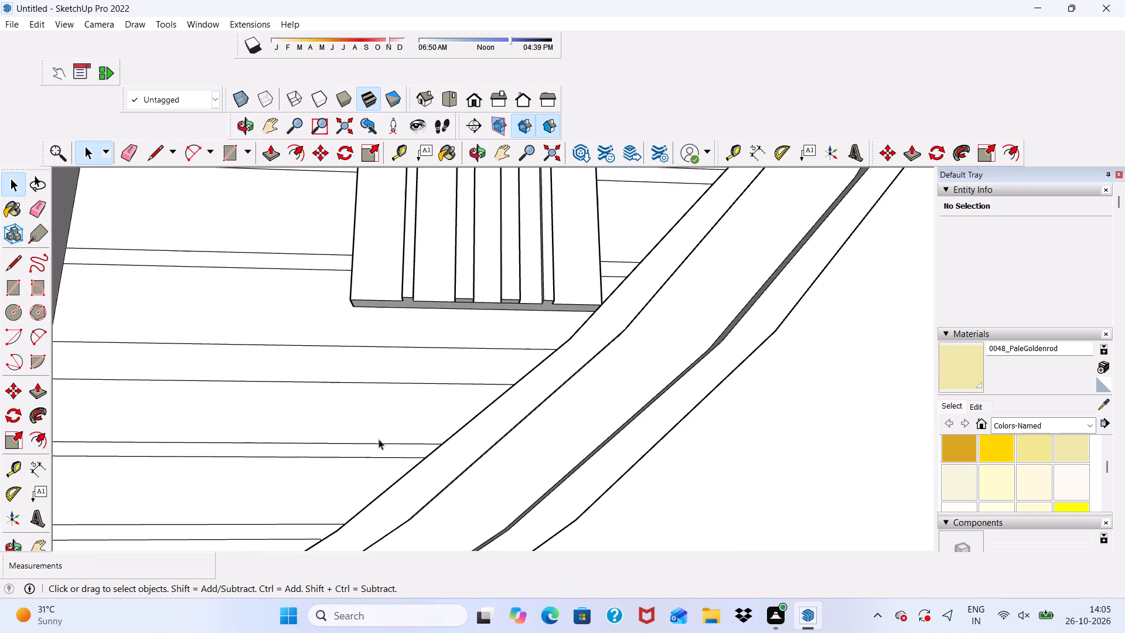
{"action": "scroll", "coordinate": [435, 315], "scroll_direction": "up", "scroll_amount": 6}
{"action": "middle_click_drag", "start_coordinate": [383, 307], "coordinate": [391, 314]}
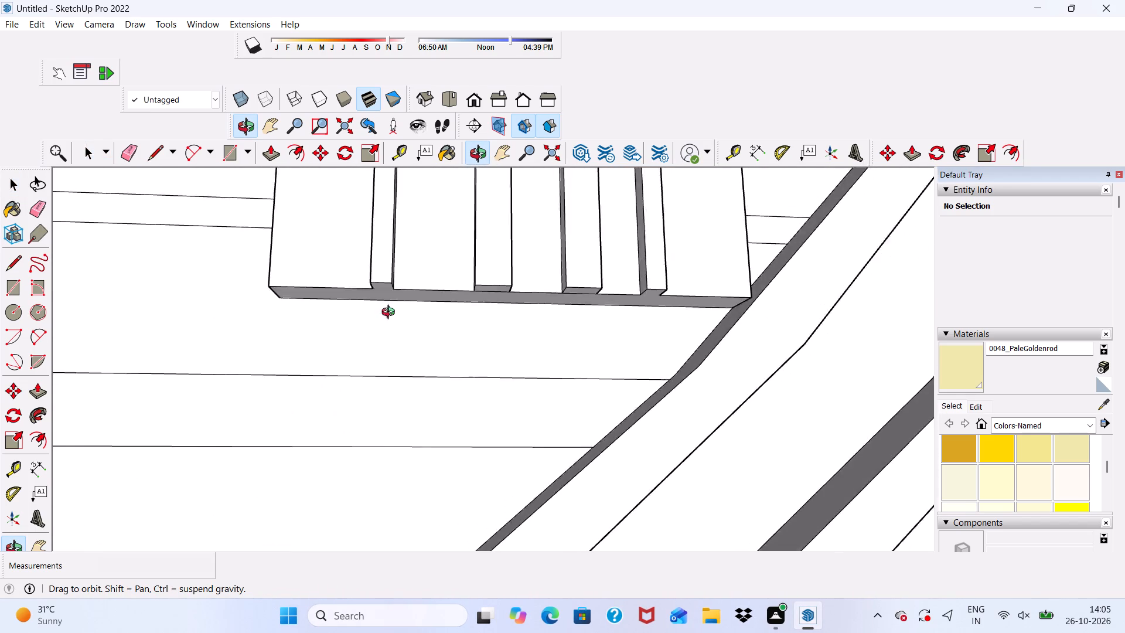
{"action": "middle_click_drag", "start_coordinate": [391, 314], "coordinate": [417, 214]}
{"action": "scroll", "coordinate": [418, 198], "scroll_direction": "up", "scroll_amount": 4}
{"action": "left_click", "coordinate": [394, 305]}
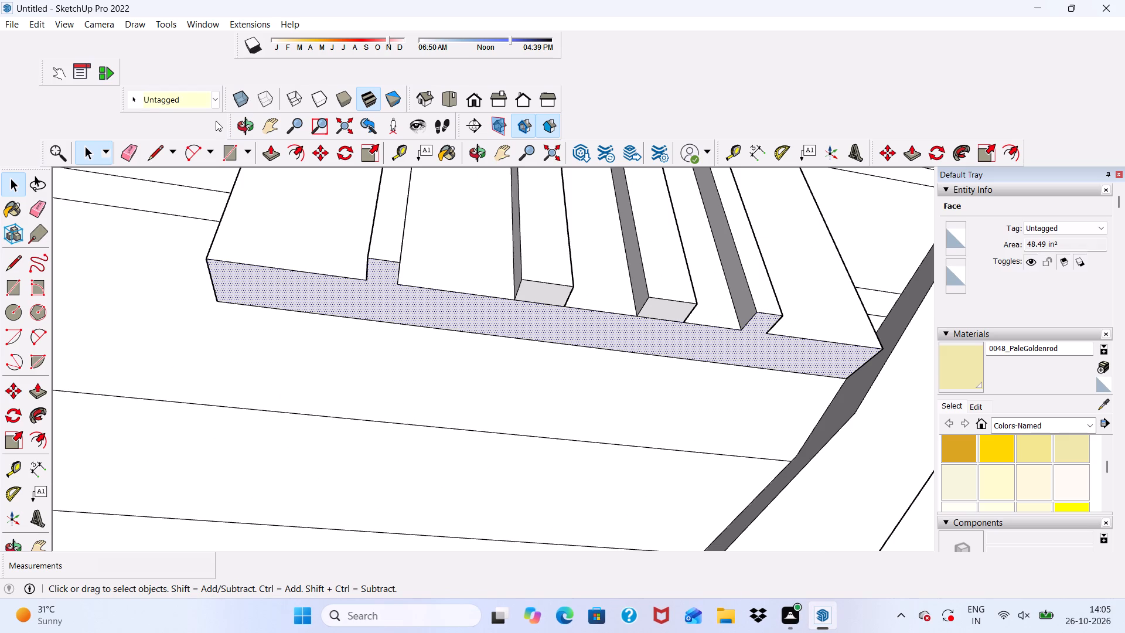
{"action": "left_click", "coordinate": [271, 151]}
{"action": "left_click", "coordinate": [282, 280]}
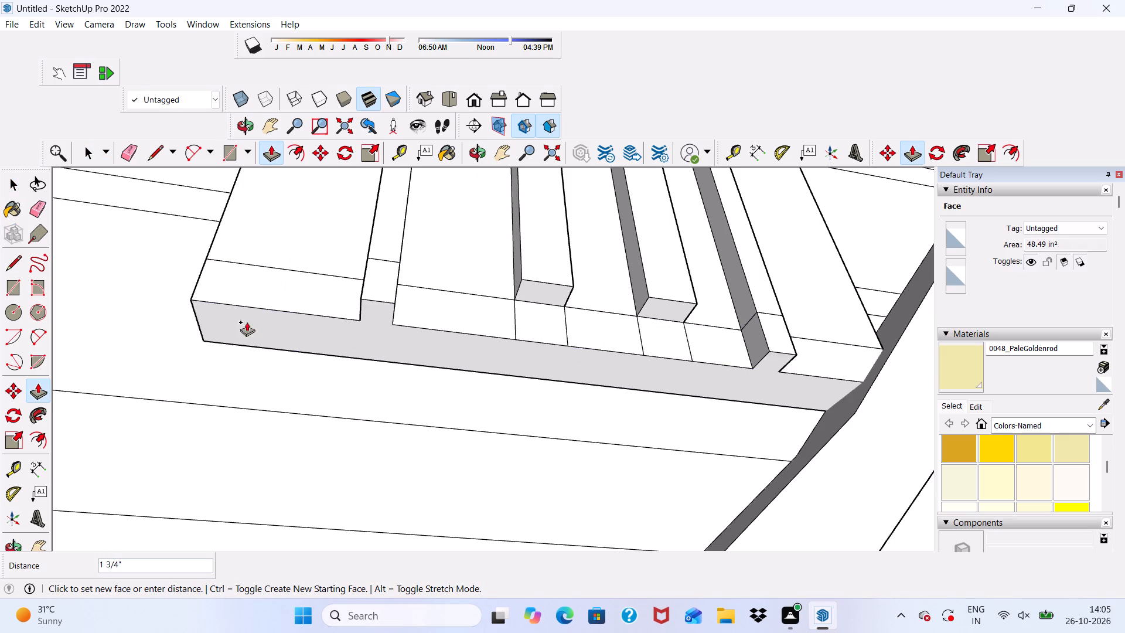
{"action": "left_click", "coordinate": [238, 377]}
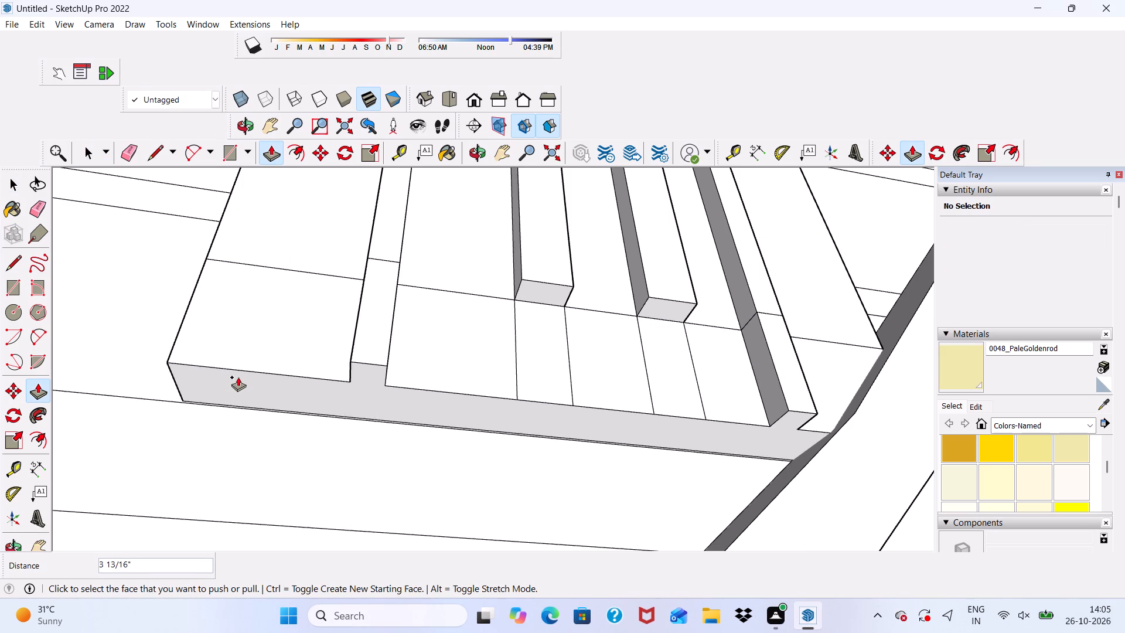
{"action": "scroll", "coordinate": [233, 352], "scroll_direction": "down", "scroll_amount": 4}
{"action": "scroll", "coordinate": [236, 365], "scroll_direction": "up", "scroll_amount": 6}
{"action": "left_click", "coordinate": [233, 378]}
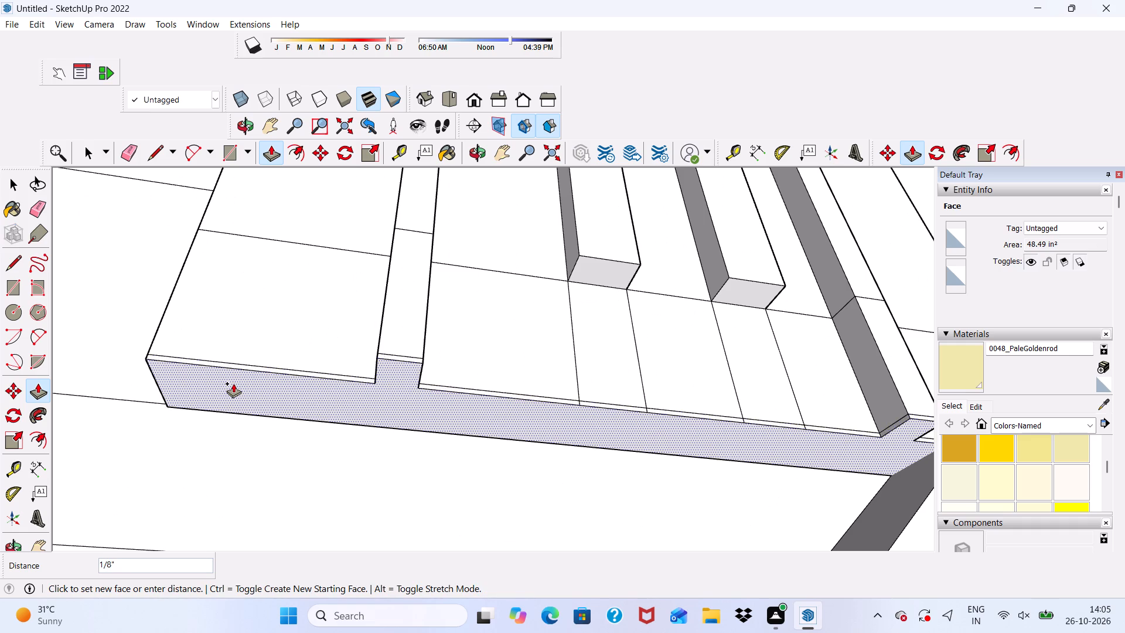
{"action": "left_click", "coordinate": [232, 379]}
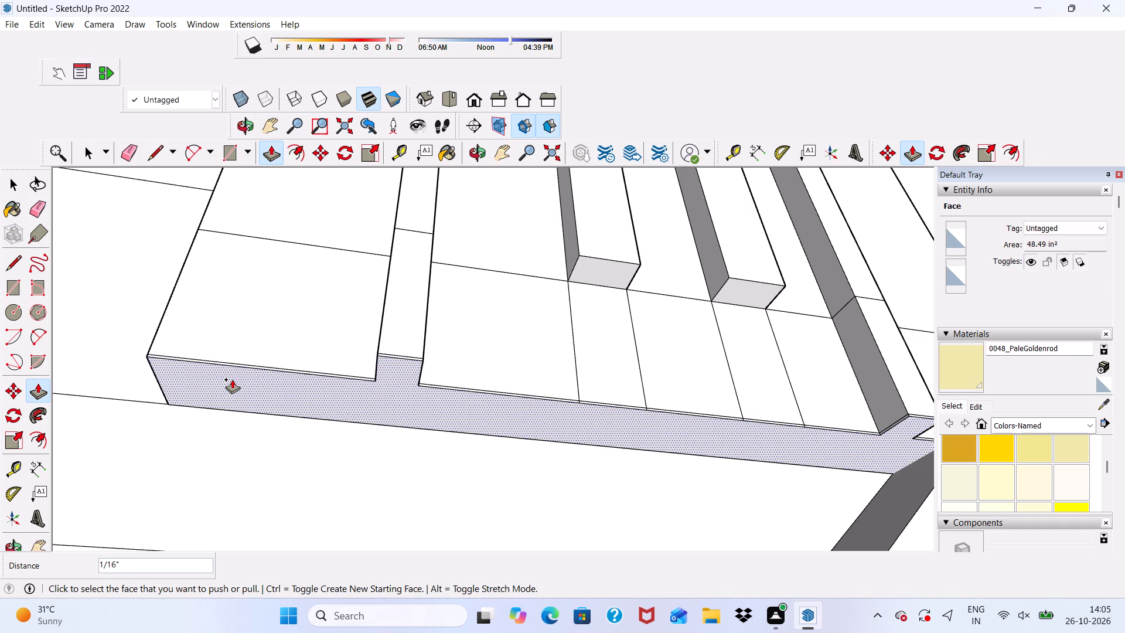
Erase the thin seam lines just above the block's bottom edge, on the rib fronts and in the rightmost groove.
{"action": "left_click", "coordinate": [127, 148]}
{"action": "scroll", "coordinate": [200, 358], "scroll_direction": "down", "scroll_amount": 4}
{"action": "scroll", "coordinate": [274, 399], "scroll_direction": "up", "scroll_amount": 5}
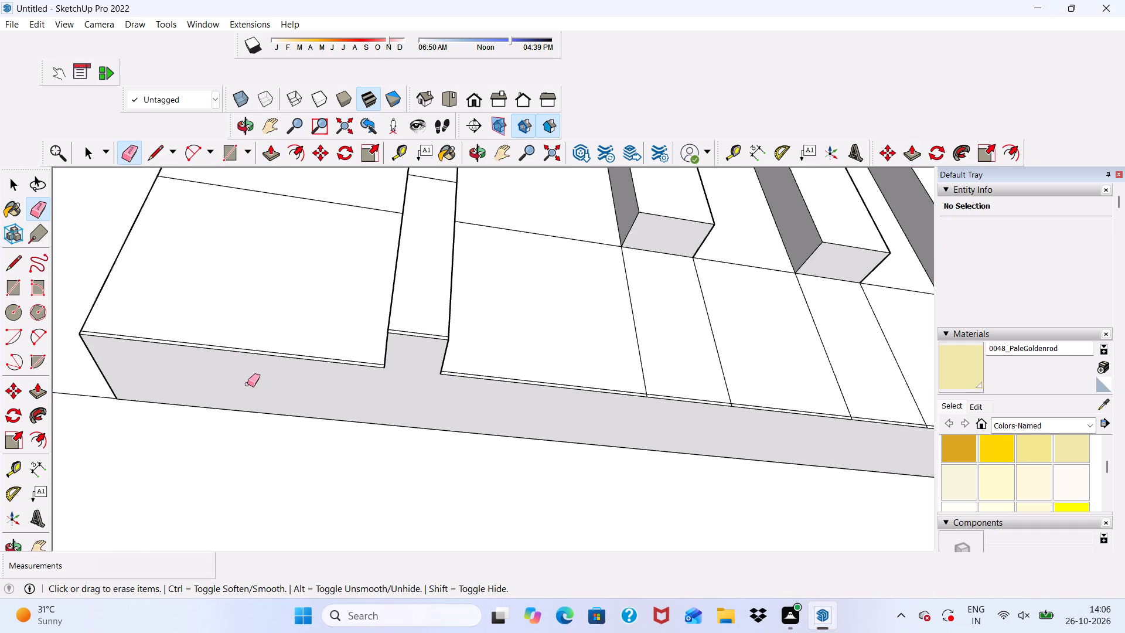
{"action": "scroll", "coordinate": [247, 384], "scroll_direction": "up", "scroll_amount": 12}
{"action": "left_click_drag", "start_coordinate": [241, 370], "coordinate": [263, 369]}
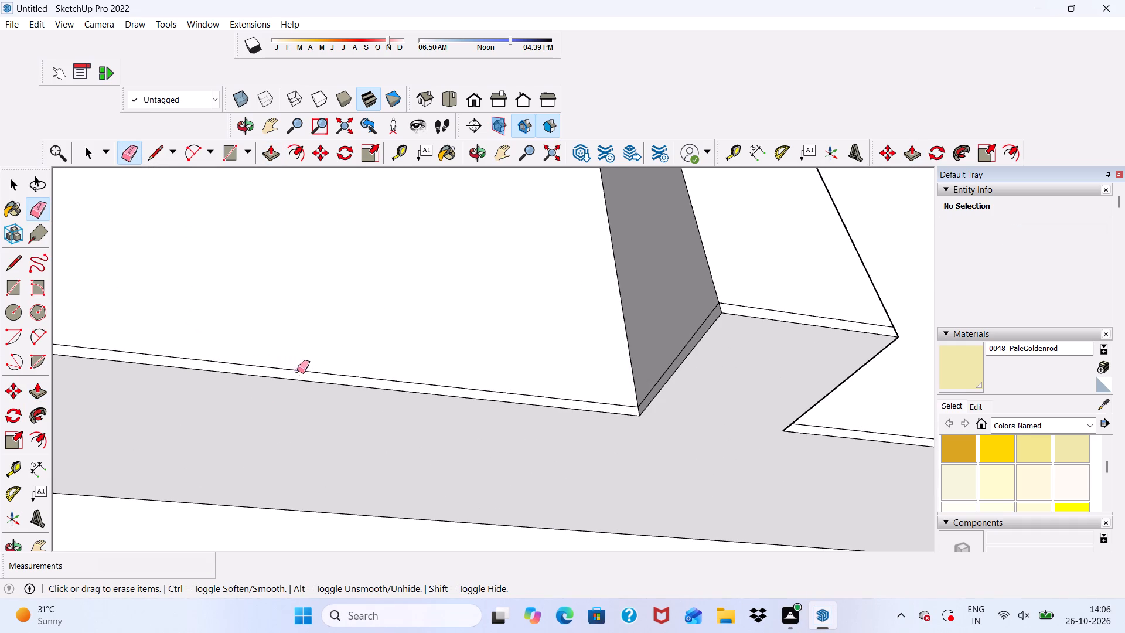
{"action": "left_click_drag", "start_coordinate": [297, 370], "coordinate": [317, 377]}
{"action": "scroll", "coordinate": [321, 356], "scroll_direction": "down", "scroll_amount": 7}
{"action": "scroll", "coordinate": [663, 336], "scroll_direction": "up", "scroll_amount": 8}
{"action": "scroll", "coordinate": [542, 334], "scroll_direction": "down", "scroll_amount": 3}
{"action": "scroll", "coordinate": [537, 360], "scroll_direction": "up", "scroll_amount": 5}
{"action": "left_click_drag", "start_coordinate": [535, 353], "coordinate": [536, 361]}
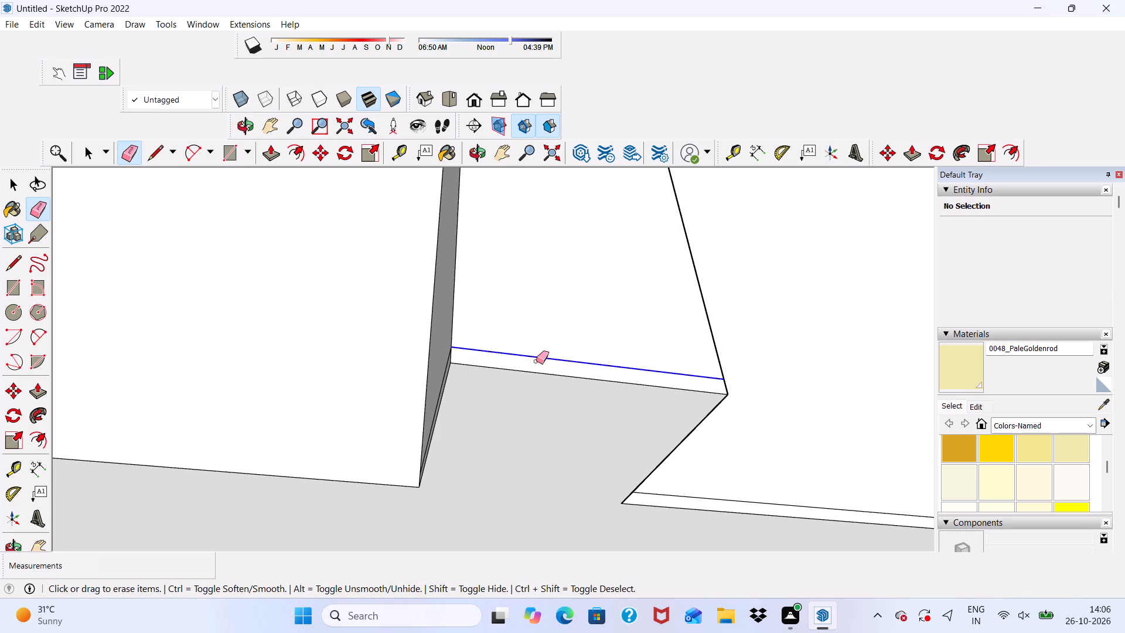
{"action": "left_click_drag", "start_coordinate": [536, 361], "coordinate": [536, 362]}
Erase further leftover seam lines near the block's bottom edge, working around the rib and groove side faces.
{"action": "scroll", "coordinate": [518, 350], "scroll_direction": "down", "scroll_amount": 3}
{"action": "middle_click_drag", "start_coordinate": [508, 350], "coordinate": [628, 411]}
{"action": "scroll", "coordinate": [575, 403], "scroll_direction": "up", "scroll_amount": 7}
{"action": "scroll", "coordinate": [404, 356], "scroll_direction": "up", "scroll_amount": 5}
{"action": "left_click_drag", "start_coordinate": [407, 360], "coordinate": [411, 370]}
{"action": "scroll", "coordinate": [368, 339], "scroll_direction": "down", "scroll_amount": 5}
{"action": "middle_click_drag", "start_coordinate": [489, 382], "coordinate": [74, 407]}
{"action": "left_click_drag", "start_coordinate": [616, 339], "coordinate": [612, 350]}
{"action": "scroll", "coordinate": [417, 314], "scroll_direction": "down", "scroll_amount": 10}
{"action": "scroll", "coordinate": [782, 358], "scroll_direction": "up", "scroll_amount": 7}
{"action": "left_click_drag", "start_coordinate": [738, 333], "coordinate": [738, 352]}
{"action": "scroll", "coordinate": [504, 326], "scroll_direction": "down", "scroll_amount": 5}
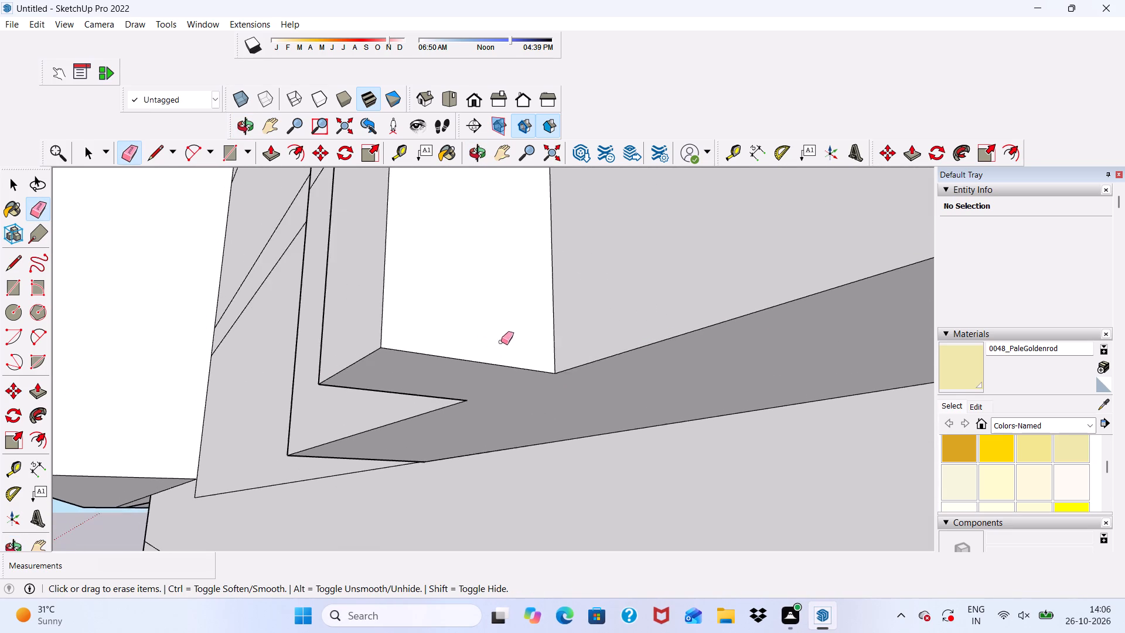
Erase the leftover vertical lines on the ribbed block's front face and the thin seam pieces just above its bottom edge.
{"action": "scroll", "coordinate": [501, 342], "scroll_direction": "down", "scroll_amount": 8}
{"action": "middle_click_drag", "start_coordinate": [424, 362], "coordinate": [612, 418]}
{"action": "scroll", "coordinate": [698, 397], "scroll_direction": "up", "scroll_amount": 1}
{"action": "scroll", "coordinate": [417, 305], "scroll_direction": "down", "scroll_amount": 11}
{"action": "scroll", "coordinate": [642, 331], "scroll_direction": "up", "scroll_amount": 3}
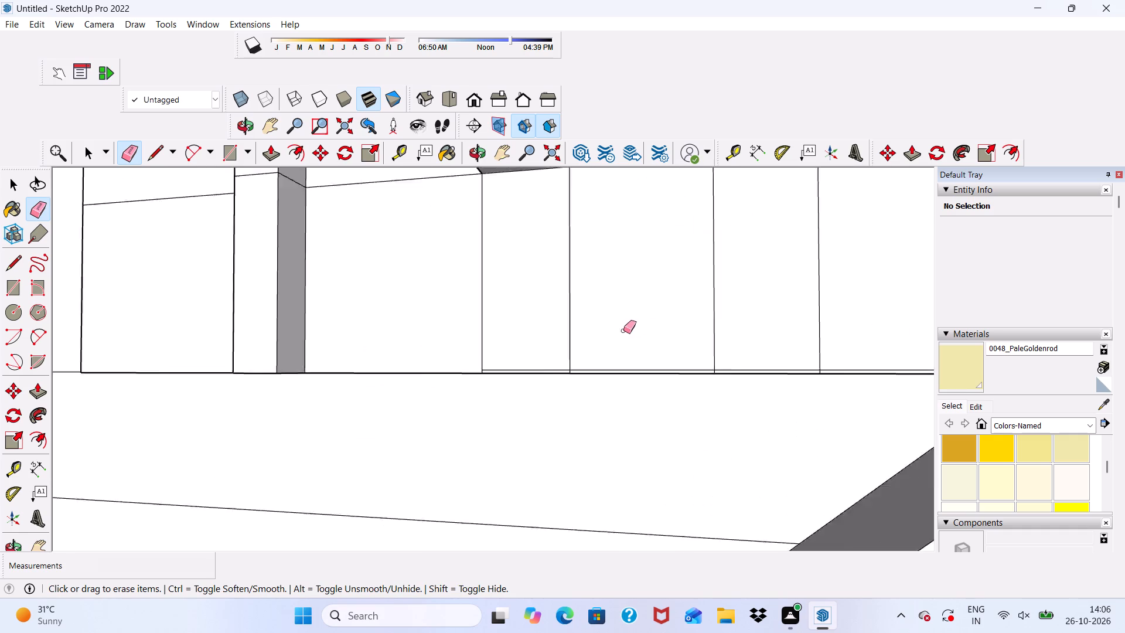
{"action": "scroll", "coordinate": [623, 331], "scroll_direction": "up", "scroll_amount": 10}
{"action": "scroll", "coordinate": [435, 319], "scroll_direction": "down", "scroll_amount": 9}
{"action": "scroll", "coordinate": [468, 319], "scroll_direction": "up", "scroll_amount": 2}
{"action": "left_click_drag", "start_coordinate": [414, 308], "coordinate": [420, 314]}
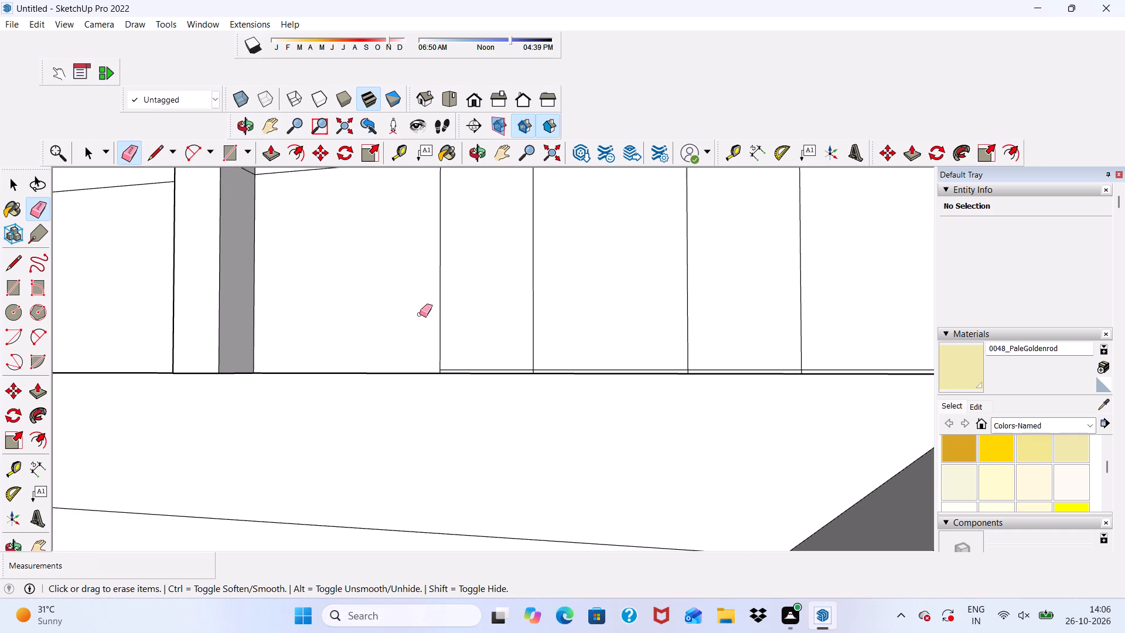
{"action": "left_click_drag", "start_coordinate": [420, 314], "coordinate": [479, 321]}
{"action": "left_click_drag", "start_coordinate": [518, 294], "coordinate": [546, 347]}
{"action": "scroll", "coordinate": [540, 369], "scroll_direction": "up", "scroll_amount": 10}
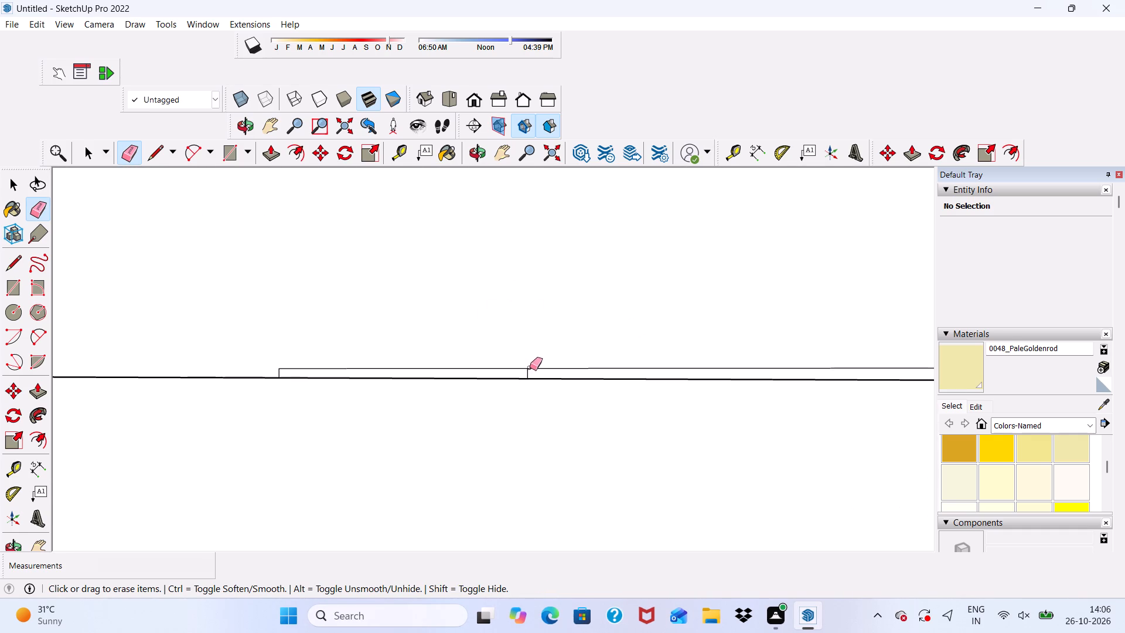
{"action": "left_click_drag", "start_coordinate": [530, 365], "coordinate": [526, 372]}
{"action": "left_click", "coordinate": [278, 368]}
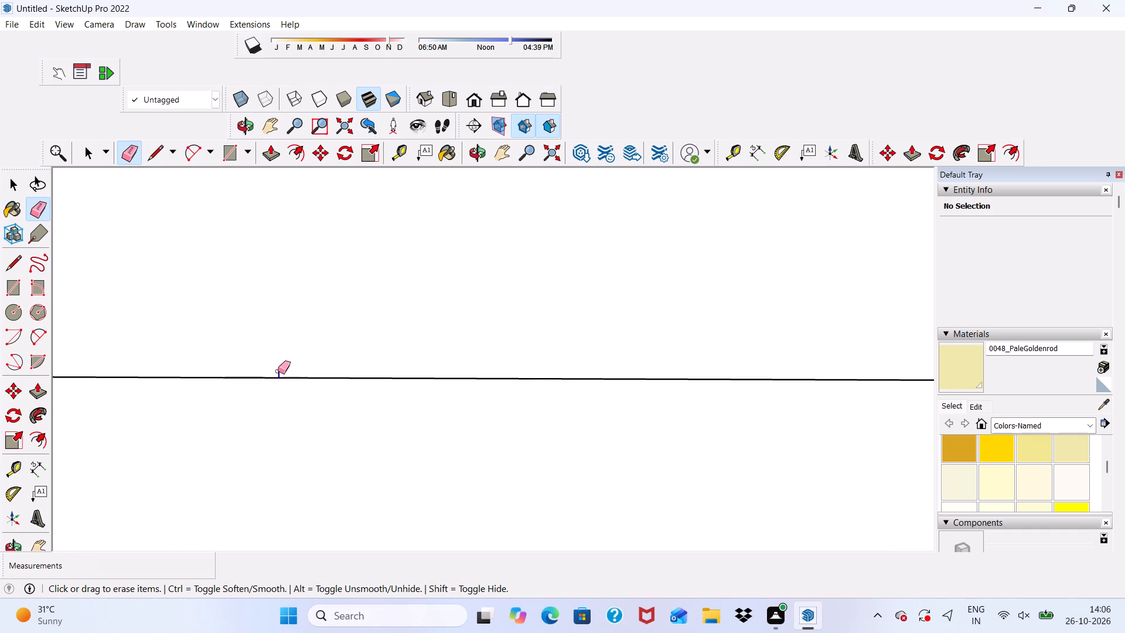
Erase the leftover lines below the two short ribs and the horizontal seams on the rightmost rib and the face beside it.
{"action": "scroll", "coordinate": [258, 331], "scroll_direction": "down", "scroll_amount": 20}
{"action": "scroll", "coordinate": [258, 331], "scroll_direction": "down", "scroll_amount": 3}
{"action": "middle_click_drag", "start_coordinate": [475, 256], "coordinate": [524, 185]}
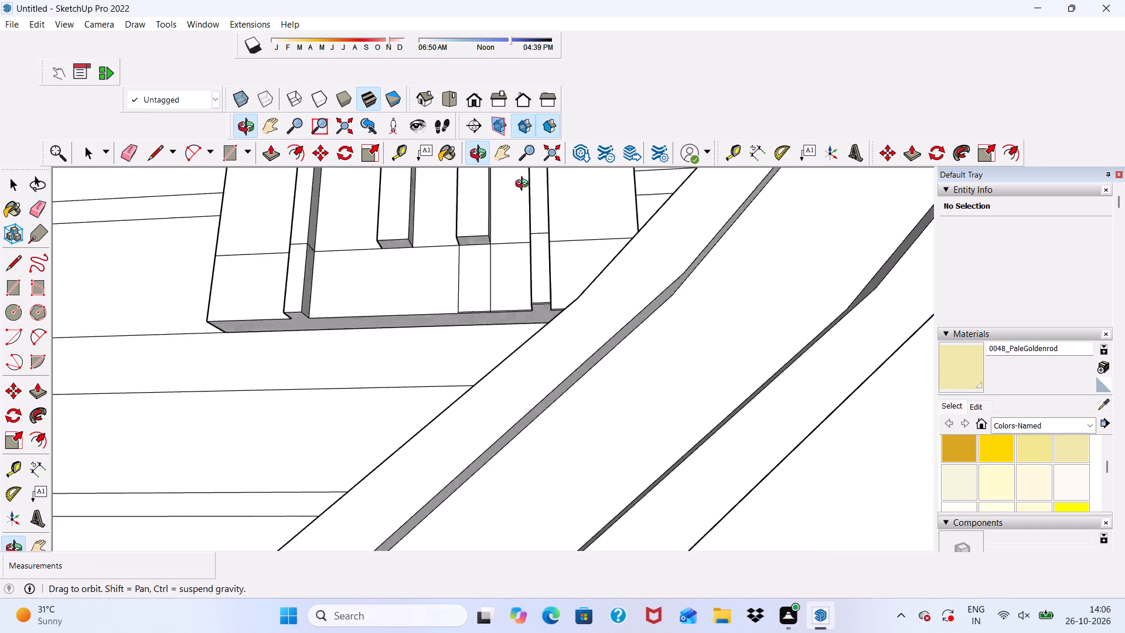
{"action": "middle_click_drag", "start_coordinate": [524, 185], "coordinate": [541, 180]}
{"action": "scroll", "coordinate": [524, 262], "scroll_direction": "up", "scroll_amount": 12}
{"action": "left_click_drag", "start_coordinate": [506, 234], "coordinate": [506, 264]}
{"action": "left_click_drag", "start_coordinate": [466, 238], "coordinate": [438, 274]}
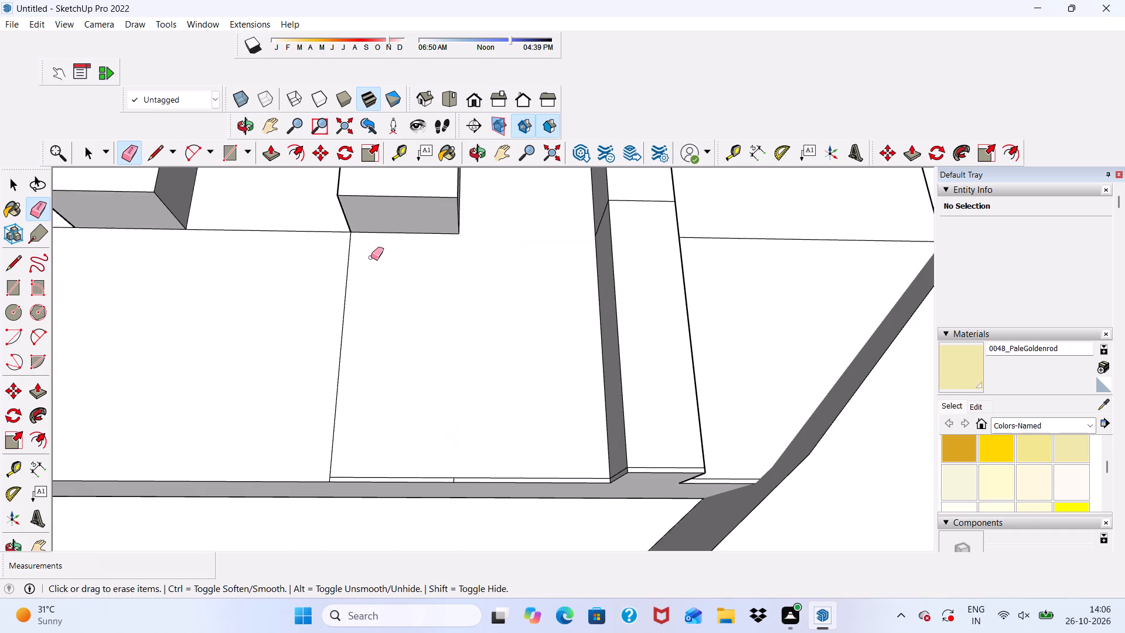
{"action": "left_click_drag", "start_coordinate": [326, 233], "coordinate": [349, 281]}
{"action": "left_click_drag", "start_coordinate": [262, 215], "coordinate": [302, 264]}
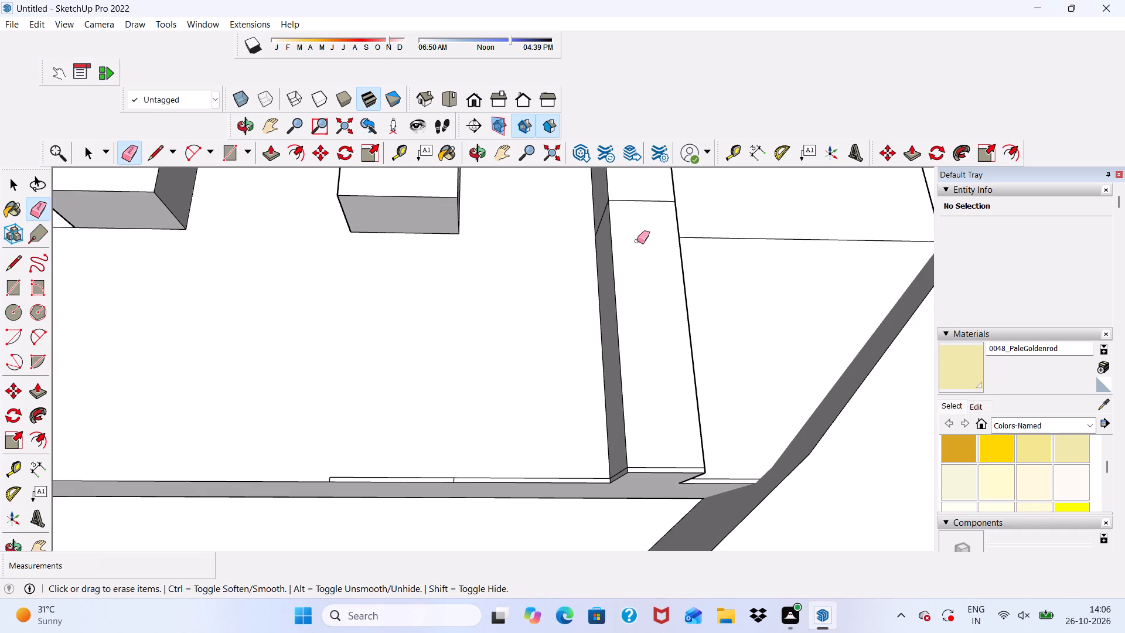
{"action": "left_click_drag", "start_coordinate": [639, 199], "coordinate": [643, 217]}
{"action": "left_click_drag", "start_coordinate": [751, 221], "coordinate": [752, 258]}
Erase the seam lines crossing the side faces of the ribbed block's rightmost rib.
{"action": "scroll", "coordinate": [752, 260], "scroll_direction": "down", "scroll_amount": 1}
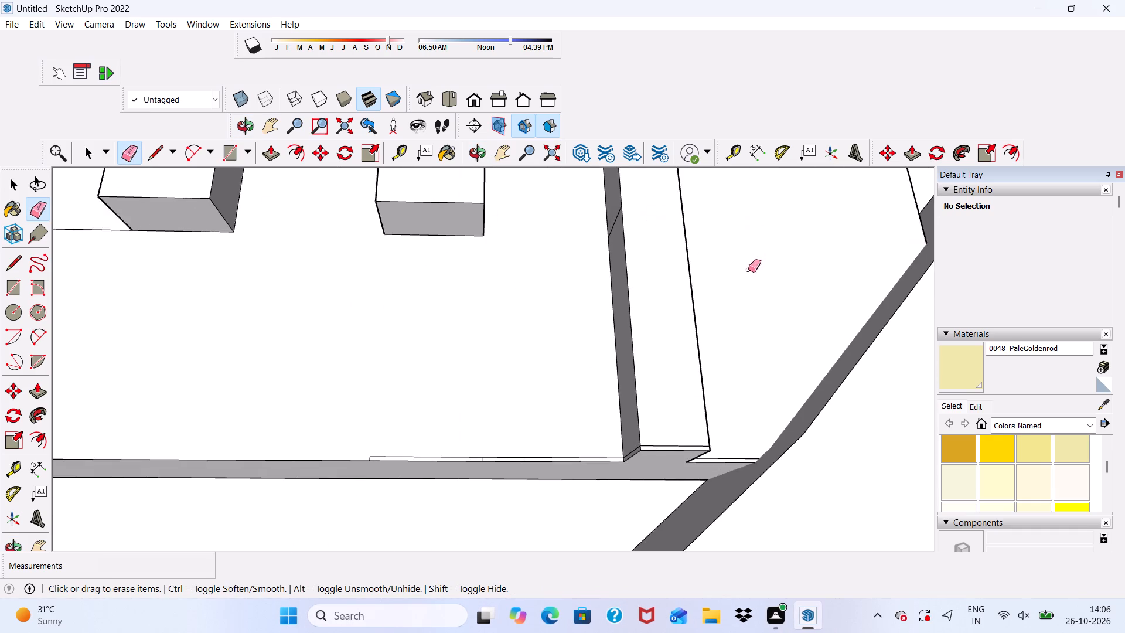
{"action": "middle_click_drag", "start_coordinate": [748, 273], "coordinate": [497, 376]}
{"action": "left_click_drag", "start_coordinate": [562, 200], "coordinate": [562, 202]}
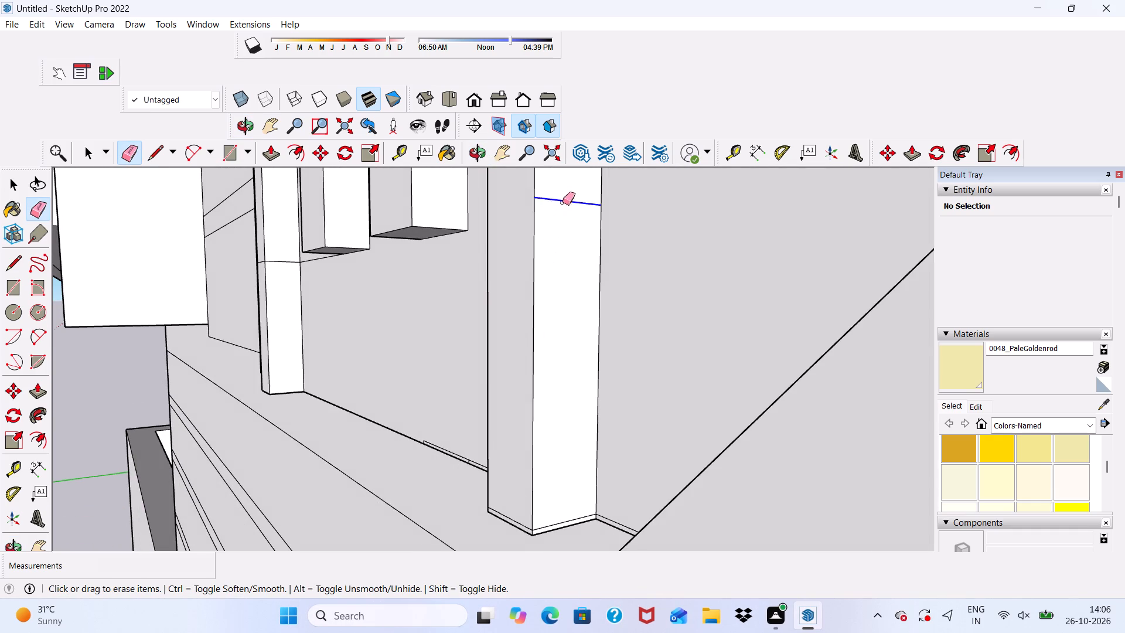
{"action": "left_click_drag", "start_coordinate": [562, 202], "coordinate": [564, 230]}
{"action": "middle_click_drag", "start_coordinate": [529, 266], "coordinate": [792, 256]}
{"action": "scroll", "coordinate": [562, 233], "scroll_direction": "up", "scroll_amount": 12}
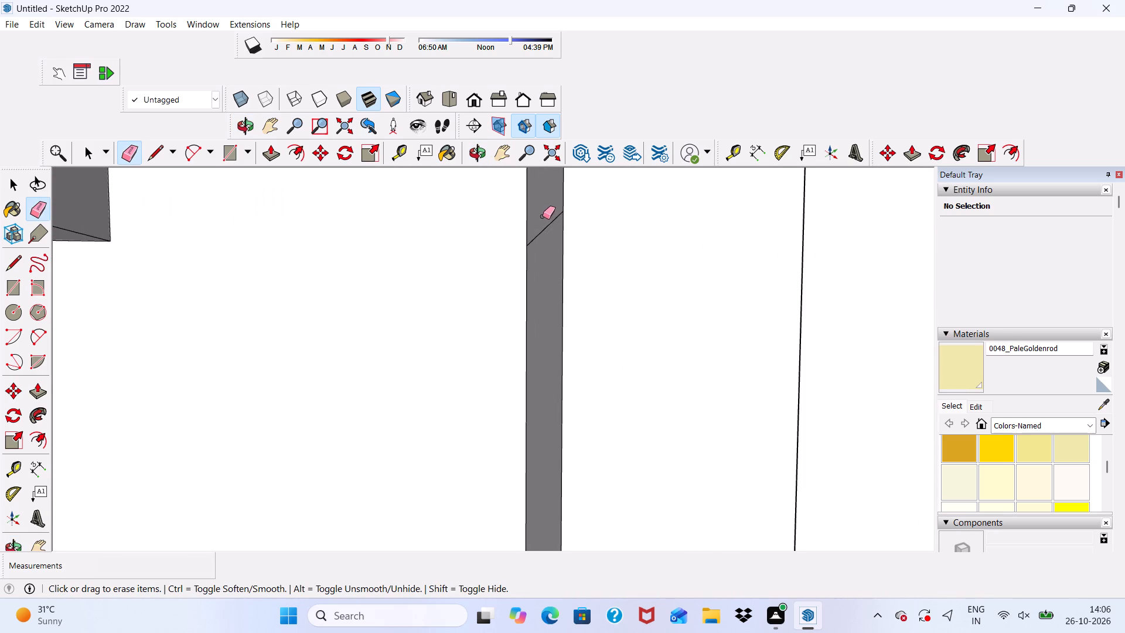
{"action": "left_click_drag", "start_coordinate": [547, 220], "coordinate": [551, 236]}
{"action": "scroll", "coordinate": [519, 220], "scroll_direction": "down", "scroll_amount": 16}
{"action": "middle_click_drag", "start_coordinate": [630, 254], "coordinate": [613, 212]}
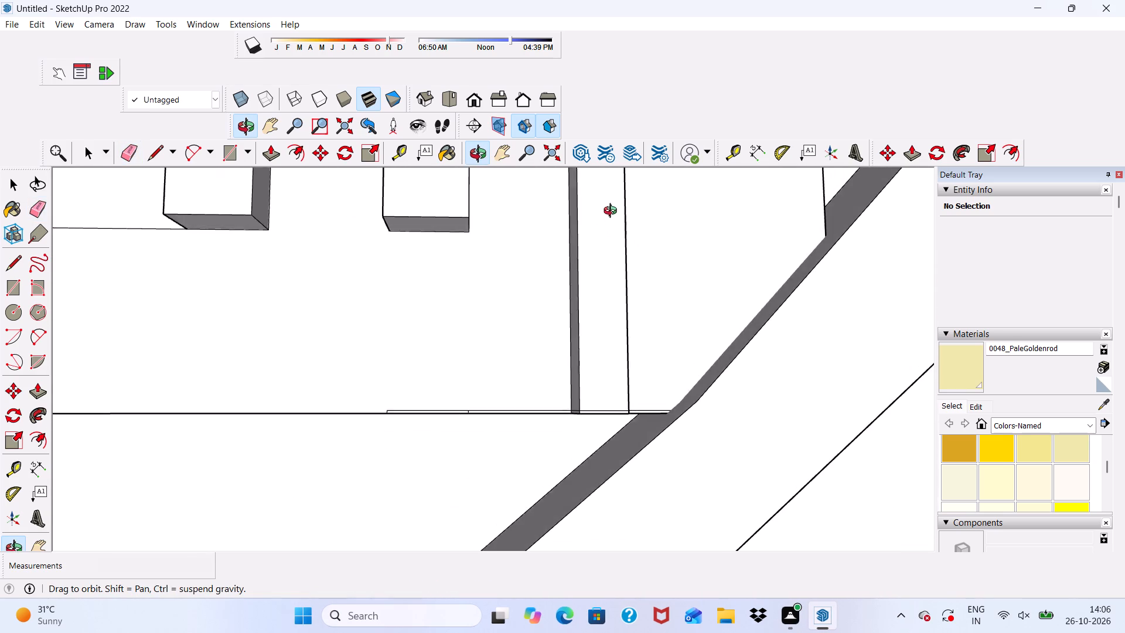
{"action": "middle_click_drag", "start_coordinate": [613, 212], "coordinate": [598, 165]}
Erase the thin seam and its short vertical stubs above the block's bottom edge, between the two full-length ribs.
{"action": "scroll", "coordinate": [622, 169], "scroll_direction": "down", "scroll_amount": 5}
{"action": "scroll", "coordinate": [624, 220], "scroll_direction": "down", "scroll_amount": 2}
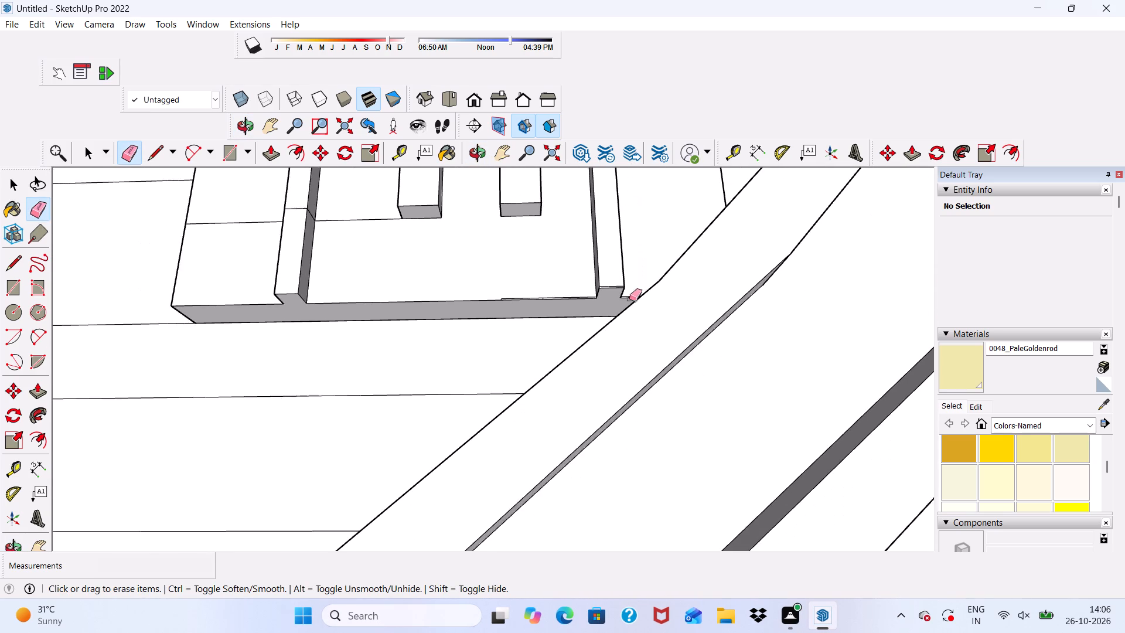
{"action": "scroll", "coordinate": [629, 299], "scroll_direction": "down", "scroll_amount": 1}
{"action": "middle_click_drag", "start_coordinate": [630, 324], "coordinate": [619, 286]}
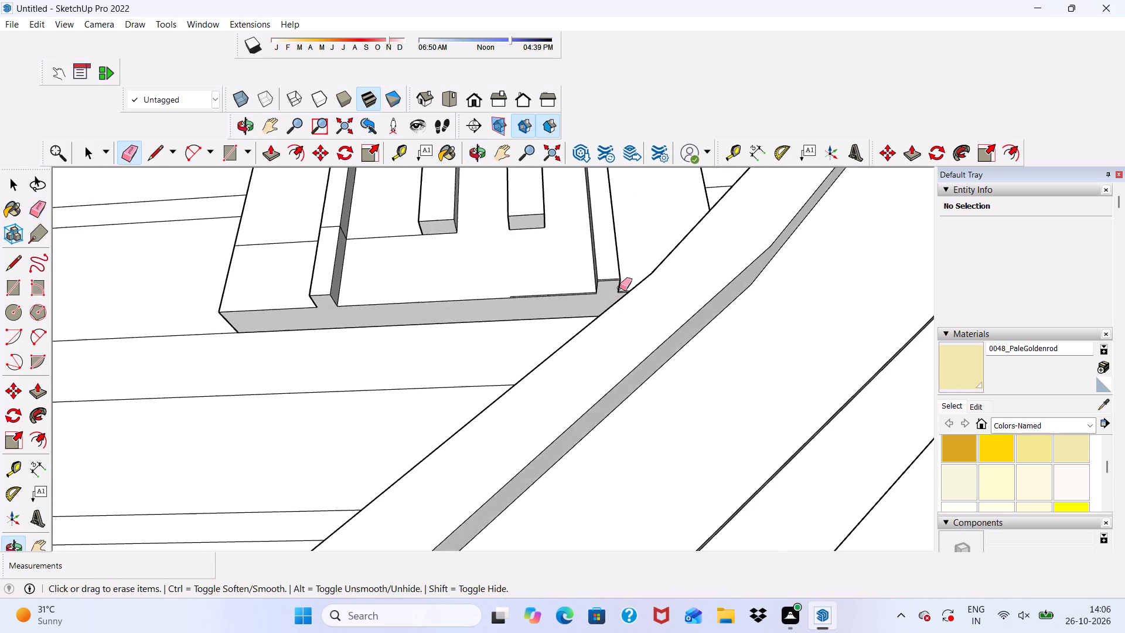
{"action": "scroll", "coordinate": [619, 288], "scroll_direction": "up", "scroll_amount": 6}
{"action": "scroll", "coordinate": [619, 288], "scroll_direction": "down", "scroll_amount": 1}
{"action": "scroll", "coordinate": [551, 263], "scroll_direction": "up", "scroll_amount": 8}
{"action": "scroll", "coordinate": [551, 263], "scroll_direction": "down", "scroll_amount": 1}
{"action": "scroll", "coordinate": [503, 333], "scroll_direction": "up", "scroll_amount": 6}
{"action": "scroll", "coordinate": [448, 352], "scroll_direction": "up", "scroll_amount": 7}
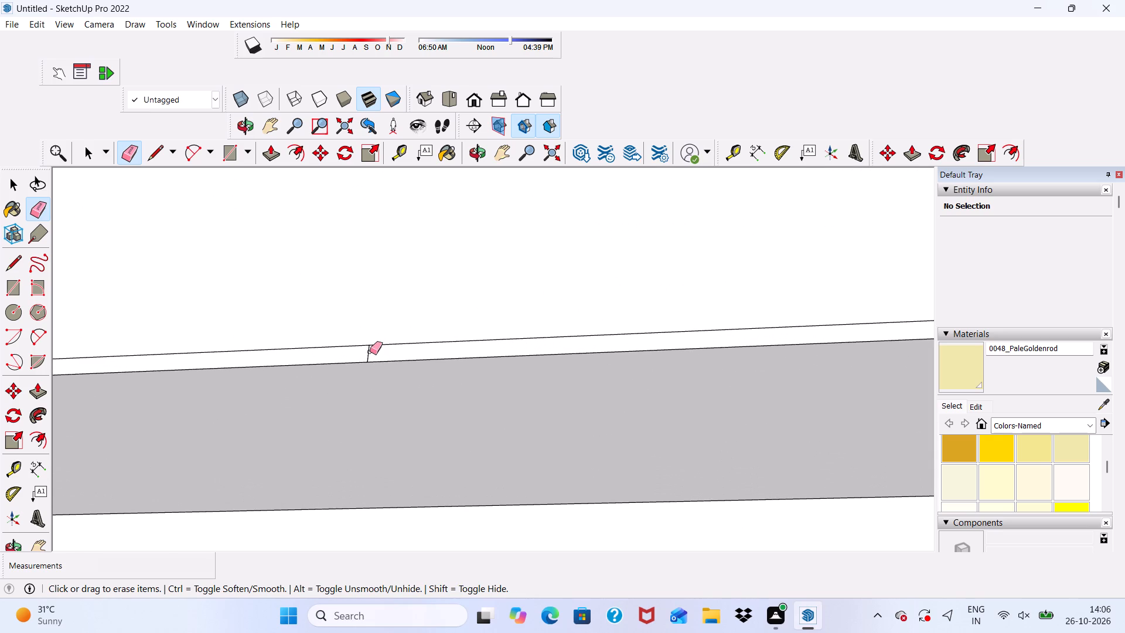
{"action": "left_click", "coordinate": [370, 352]}
{"action": "left_click_drag", "start_coordinate": [367, 343], "coordinate": [384, 349]}
{"action": "scroll", "coordinate": [452, 315], "scroll_direction": "down", "scroll_amount": 6}
{"action": "scroll", "coordinate": [183, 318], "scroll_direction": "up", "scroll_amount": 1}
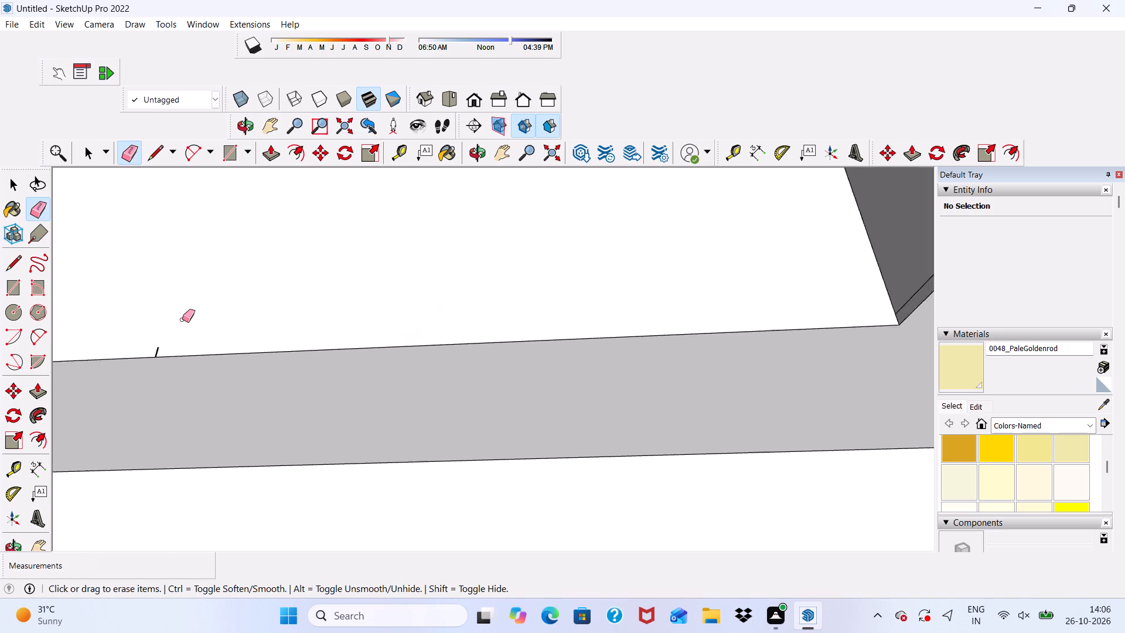
{"action": "scroll", "coordinate": [182, 319], "scroll_direction": "up", "scroll_amount": 10}
{"action": "left_click_drag", "start_coordinate": [134, 372], "coordinate": [152, 379]}
{"action": "scroll", "coordinate": [118, 361], "scroll_direction": "down", "scroll_amount": 5}
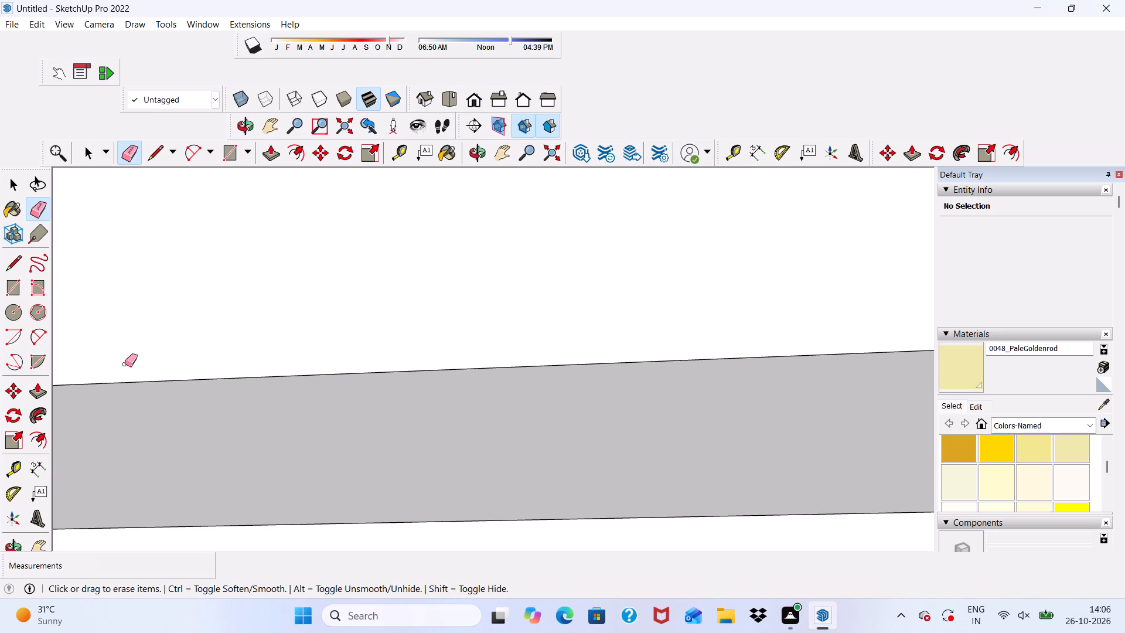
{"action": "scroll", "coordinate": [125, 364], "scroll_direction": "down", "scroll_amount": 7}
{"action": "scroll", "coordinate": [122, 350], "scroll_direction": "up", "scroll_amount": 1}
{"action": "scroll", "coordinate": [277, 301], "scroll_direction": "down", "scroll_amount": 7}
{"action": "scroll", "coordinate": [504, 310], "scroll_direction": "up", "scroll_amount": 1}
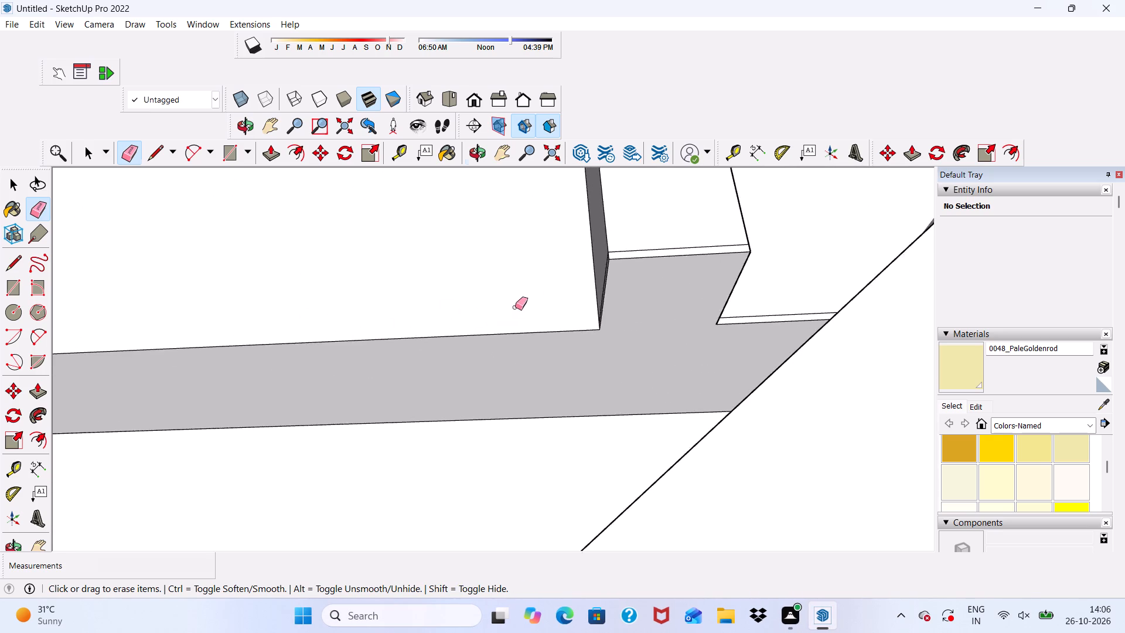
Erase the thin seam lines around the base of the rightmost rib, on its sides, front and the adjoining face.
{"action": "middle_click_drag", "start_coordinate": [517, 307], "coordinate": [650, 378]}
{"action": "scroll", "coordinate": [650, 378], "scroll_direction": "up", "scroll_amount": 13}
{"action": "left_click_drag", "start_coordinate": [598, 285], "coordinate": [606, 314]}
{"action": "scroll", "coordinate": [555, 284], "scroll_direction": "down", "scroll_amount": 5}
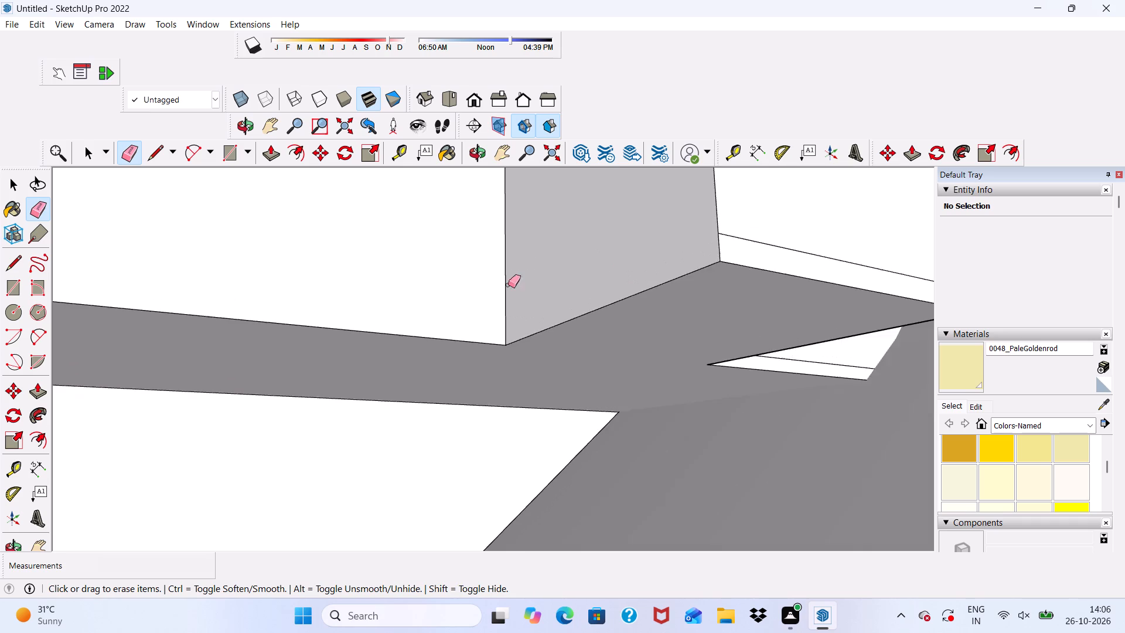
{"action": "middle_click_drag", "start_coordinate": [519, 288], "coordinate": [377, 315]}
{"action": "left_click_drag", "start_coordinate": [662, 233], "coordinate": [657, 252]}
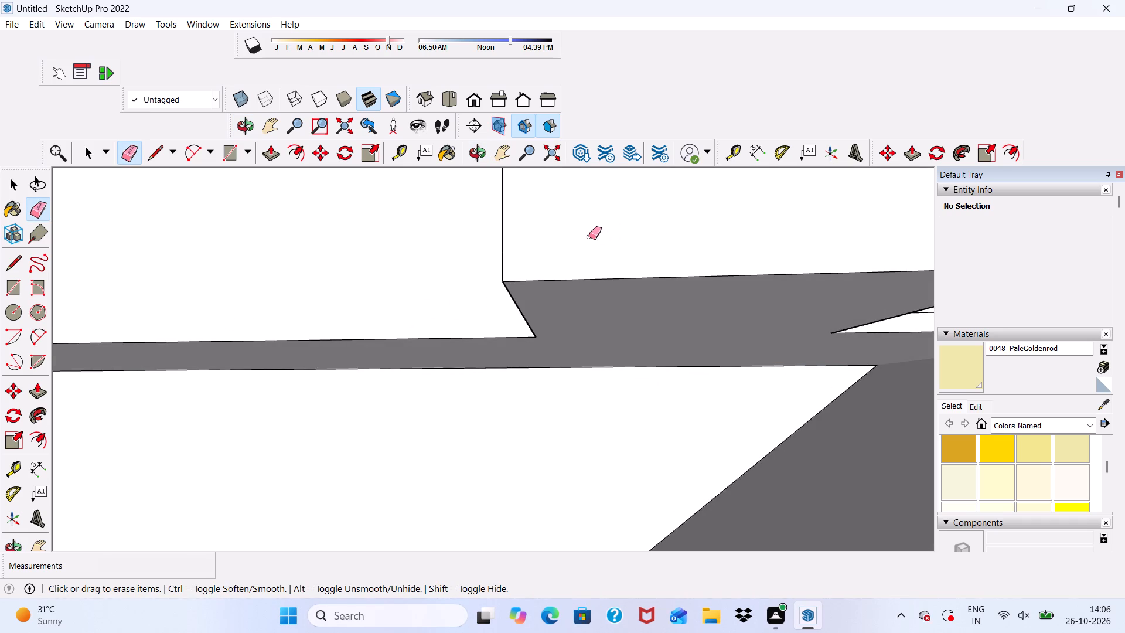
{"action": "scroll", "coordinate": [436, 260], "scroll_direction": "down", "scroll_amount": 1}
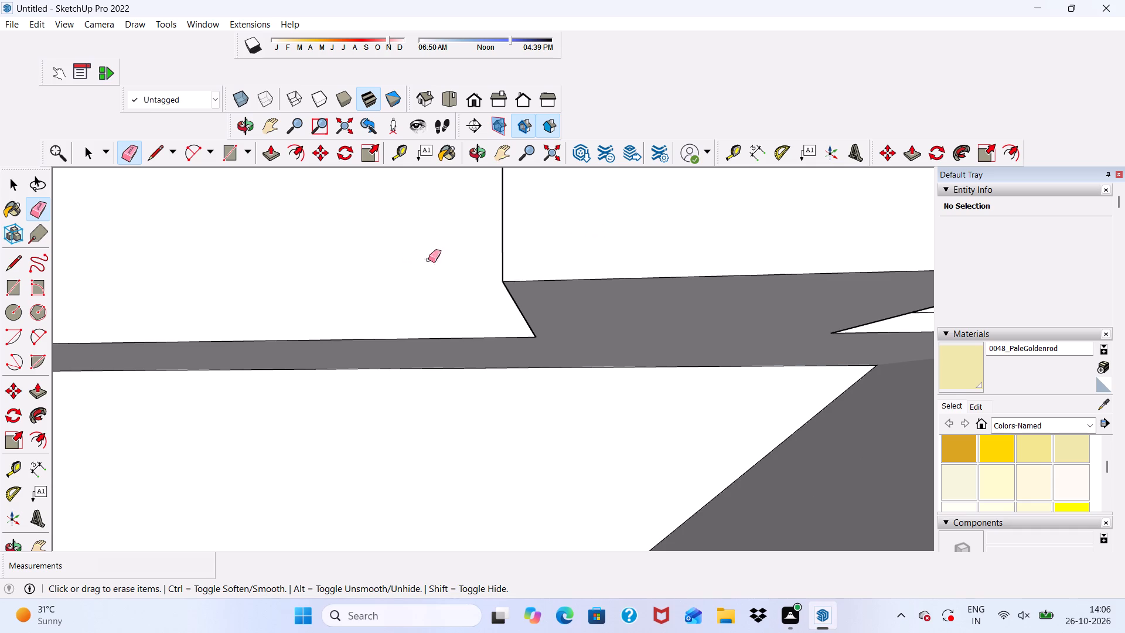
{"action": "scroll", "coordinate": [428, 260], "scroll_direction": "down", "scroll_amount": 7}
{"action": "middle_click_drag", "start_coordinate": [606, 278], "coordinate": [422, 338]}
{"action": "scroll", "coordinate": [422, 335], "scroll_direction": "up", "scroll_amount": 6}
{"action": "left_click_drag", "start_coordinate": [422, 328], "coordinate": [422, 345]}
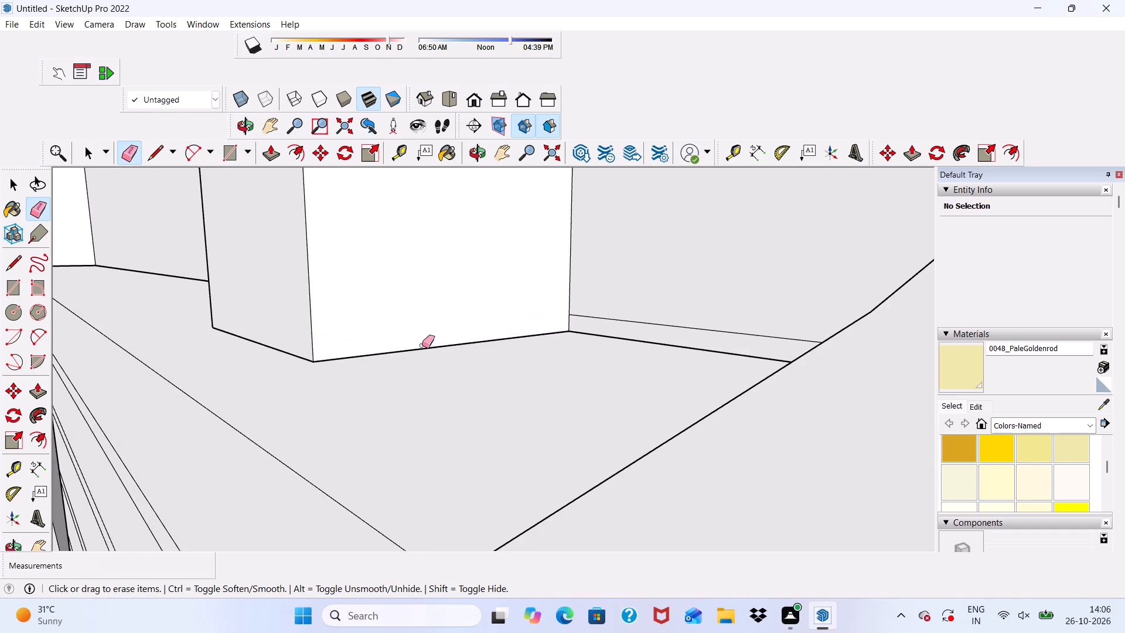
{"action": "left_click_drag", "start_coordinate": [629, 320], "coordinate": [632, 328]}
{"action": "scroll", "coordinate": [524, 312], "scroll_direction": "down", "scroll_amount": 3}
{"action": "middle_click_drag", "start_coordinate": [548, 348], "coordinate": [818, 352]}
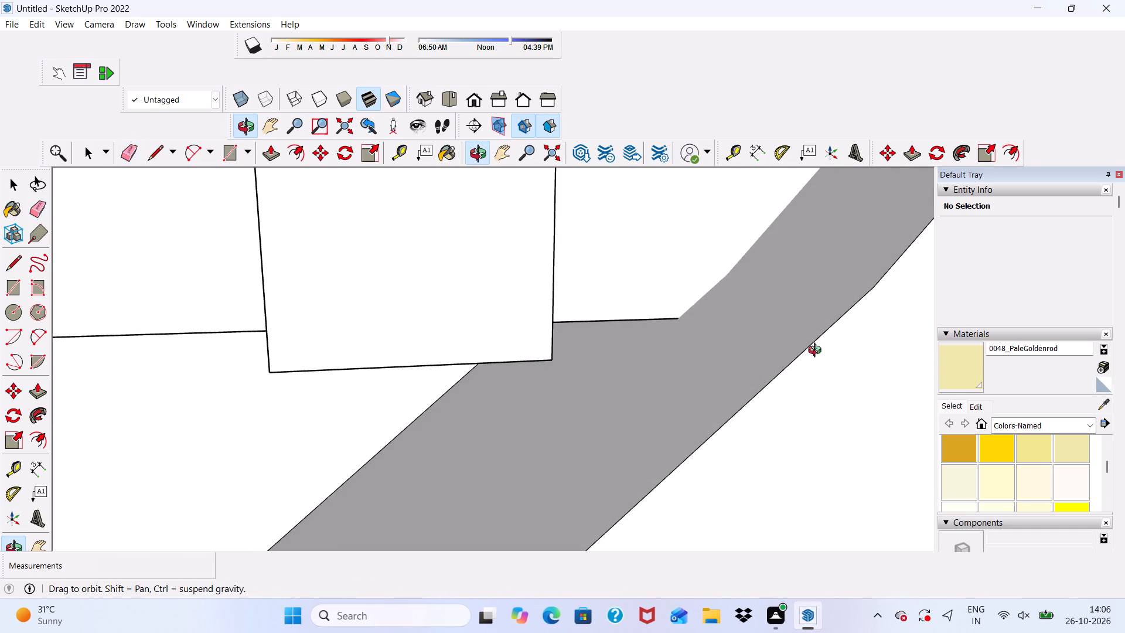
{"action": "scroll", "coordinate": [746, 297], "scroll_direction": "down", "scroll_amount": 20}
{"action": "scroll", "coordinate": [746, 297], "scroll_direction": "down", "scroll_amount": 9}
Erase the horizontal seam lines across the leftmost rib, its side face and the block faces on both sides of it.
{"action": "middle_click_drag", "start_coordinate": [375, 354], "coordinate": [374, 354]}
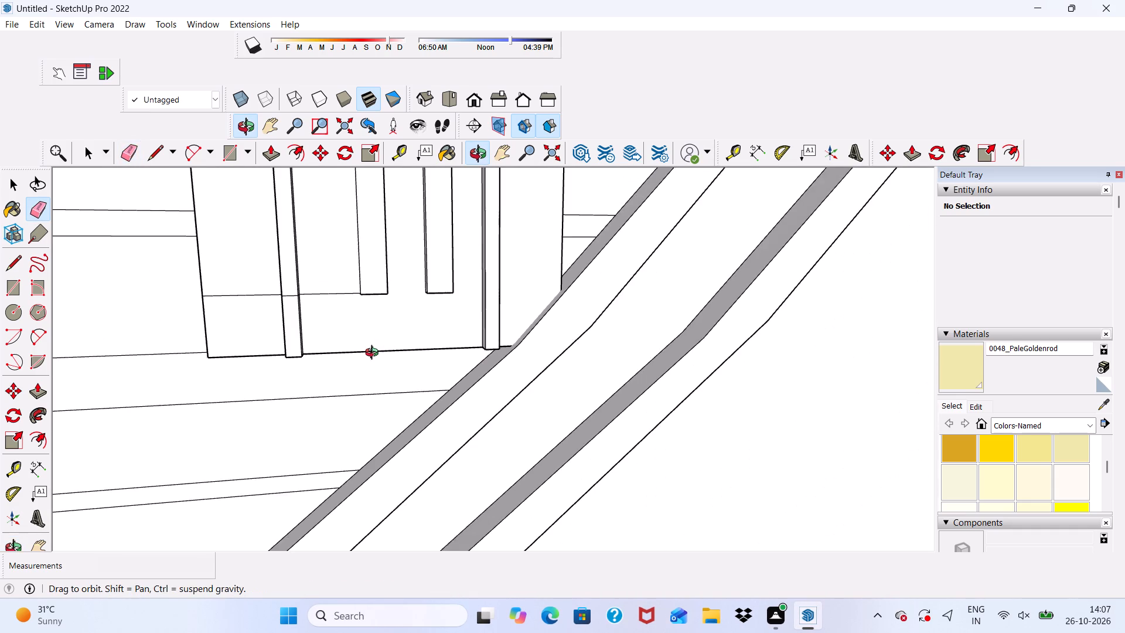
{"action": "middle_click_drag", "start_coordinate": [374, 354], "coordinate": [366, 147]}
{"action": "scroll", "coordinate": [326, 315], "scroll_direction": "up", "scroll_amount": 6}
{"action": "left_click_drag", "start_coordinate": [335, 257], "coordinate": [336, 280]}
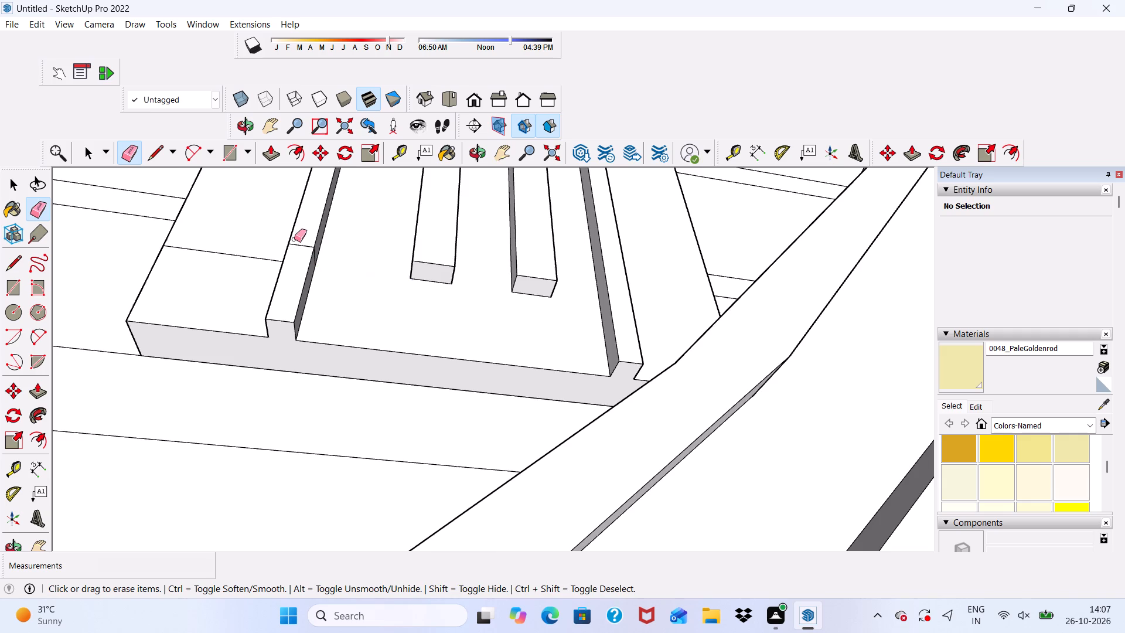
{"action": "scroll", "coordinate": [294, 239], "scroll_direction": "up", "scroll_amount": 4}
{"action": "left_click_drag", "start_coordinate": [304, 250], "coordinate": [305, 256]}
{"action": "left_click_drag", "start_coordinate": [315, 244], "coordinate": [302, 264]}
{"action": "scroll", "coordinate": [272, 265], "scroll_direction": "up", "scroll_amount": 3}
{"action": "left_click_drag", "start_coordinate": [270, 265], "coordinate": [258, 288]}
{"action": "scroll", "coordinate": [421, 295], "scroll_direction": "down", "scroll_amount": 4}
{"action": "key", "text": "space"}
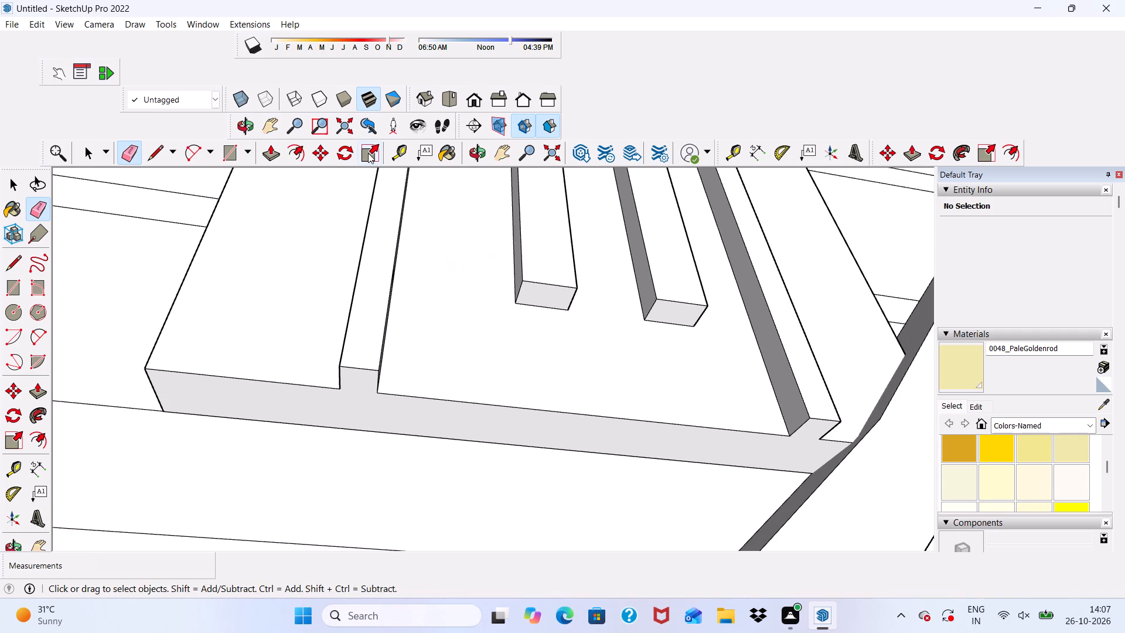
Extend the two short ribs down by 3 7/8" each with Push/Pull, to the ribbed block's bottom edge.
{"action": "scroll", "coordinate": [285, 144], "scroll_direction": "up", "scroll_amount": 2}
{"action": "left_click", "coordinate": [268, 151]}
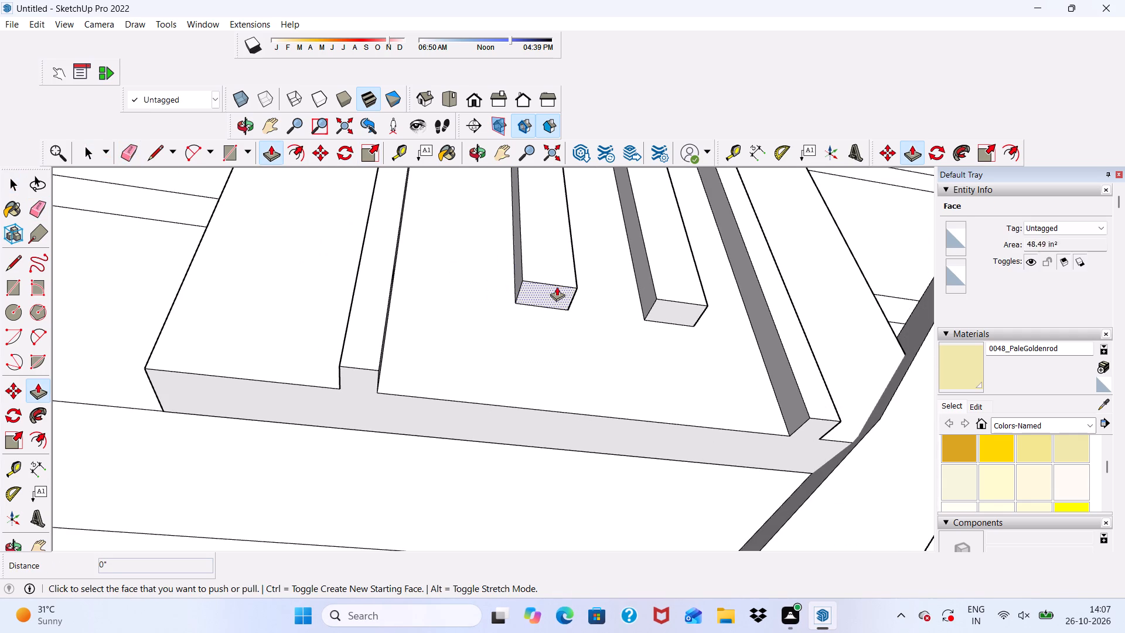
{"action": "left_click", "coordinate": [557, 287]}
{"action": "left_click", "coordinate": [479, 407]}
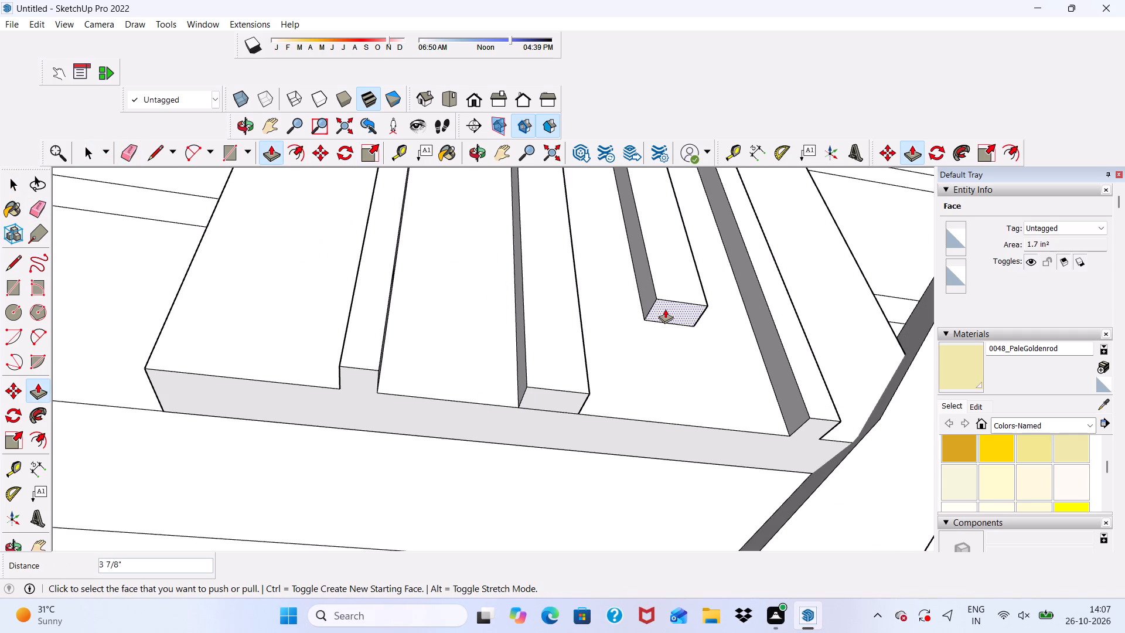
{"action": "left_click", "coordinate": [669, 306]}
{"action": "left_click", "coordinate": [607, 423]}
{"action": "scroll", "coordinate": [605, 343], "scroll_direction": "down", "scroll_amount": 3}
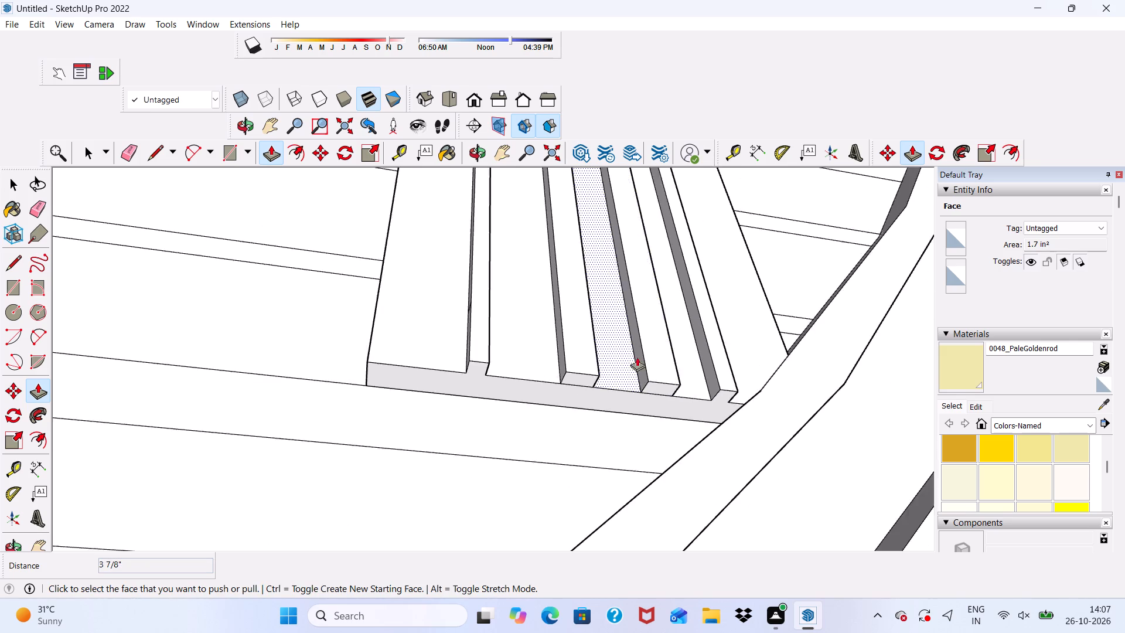
{"action": "scroll", "coordinate": [637, 357], "scroll_direction": "down", "scroll_amount": 7}
{"action": "key", "text": "space"}
Examine the completed ribbed block below the upright panel and the whole house facade.
{"action": "middle_click_drag", "start_coordinate": [640, 340], "coordinate": [553, 451]}
{"action": "scroll", "coordinate": [553, 451], "scroll_direction": "down", "scroll_amount": 1}
{"action": "scroll", "coordinate": [583, 317], "scroll_direction": "up", "scroll_amount": 3}
{"action": "scroll", "coordinate": [583, 319], "scroll_direction": "down", "scroll_amount": 10}
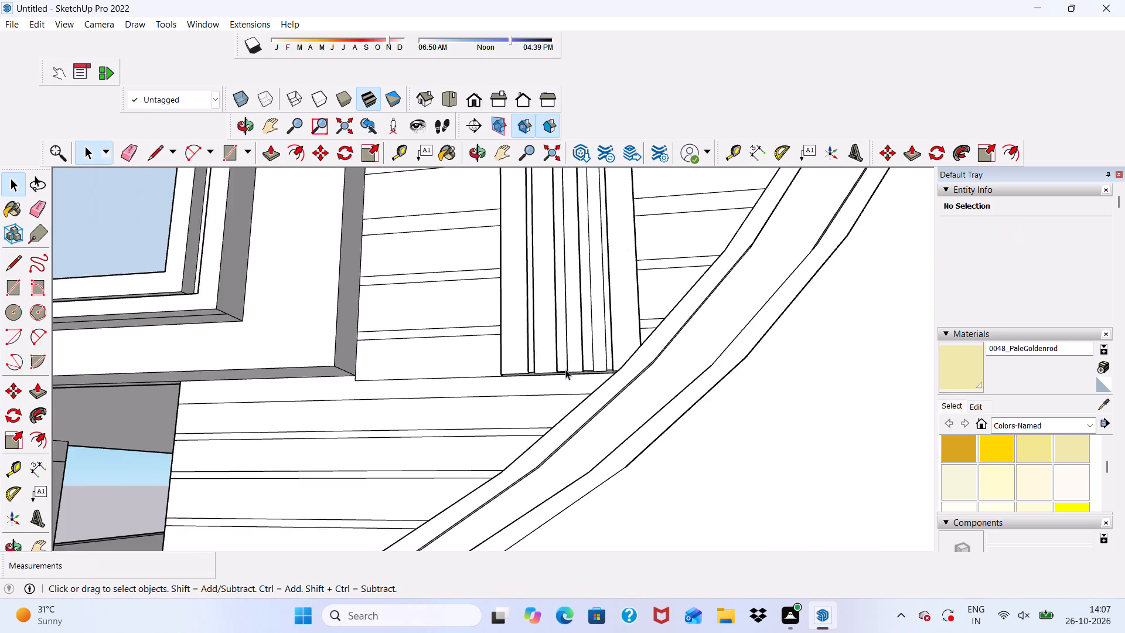
{"action": "scroll", "coordinate": [565, 369], "scroll_direction": "down", "scroll_amount": 4}
{"action": "scroll", "coordinate": [425, 356], "scroll_direction": "up", "scroll_amount": 5}
{"action": "scroll", "coordinate": [426, 349], "scroll_direction": "down", "scroll_amount": 12}
{"action": "middle_click_drag", "start_coordinate": [517, 341], "coordinate": [504, 462]}
{"action": "scroll", "coordinate": [546, 406], "scroll_direction": "up", "scroll_amount": 1}
{"action": "scroll", "coordinate": [549, 339], "scroll_direction": "down", "scroll_amount": 5}
{"action": "scroll", "coordinate": [519, 316], "scroll_direction": "up", "scroll_amount": 5}
{"action": "scroll", "coordinate": [558, 261], "scroll_direction": "down", "scroll_amount": 17}
{"action": "scroll", "coordinate": [584, 240], "scroll_direction": "up", "scroll_amount": 5}
{"action": "scroll", "coordinate": [652, 277], "scroll_direction": "up", "scroll_amount": 1}
{"action": "middle_click_drag", "start_coordinate": [652, 277], "coordinate": [694, 181]}
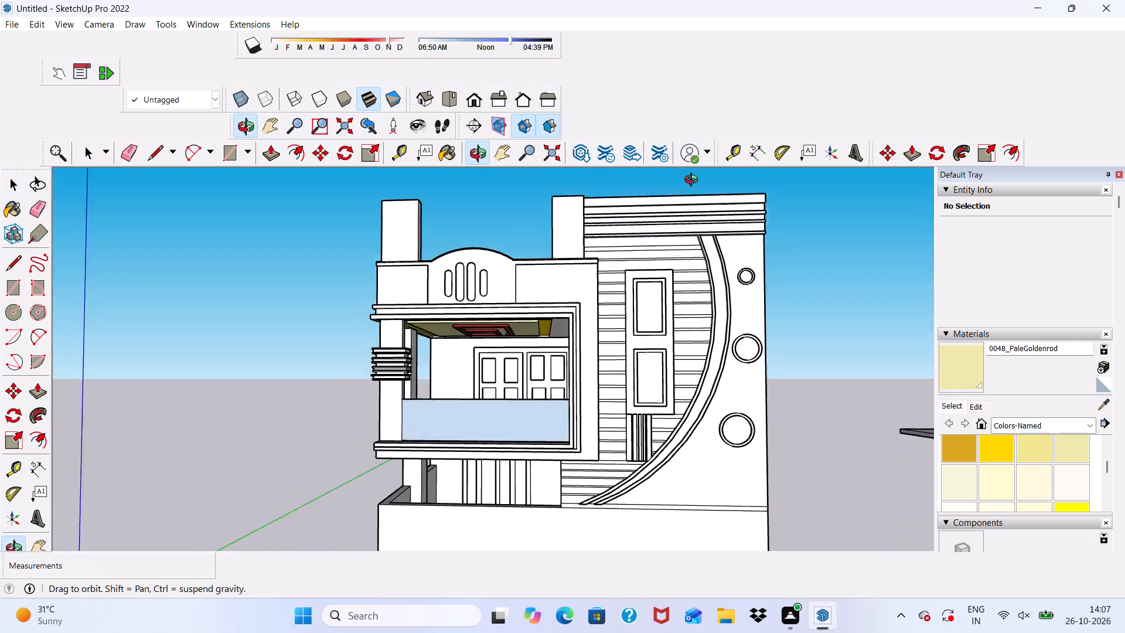
{"action": "middle_click_drag", "start_coordinate": [694, 181], "coordinate": [666, 203]}
Pull the wide wall strip directly beneath the top cornice bands outward by 1".
{"action": "scroll", "coordinate": [638, 215], "scroll_direction": "up", "scroll_amount": 17}
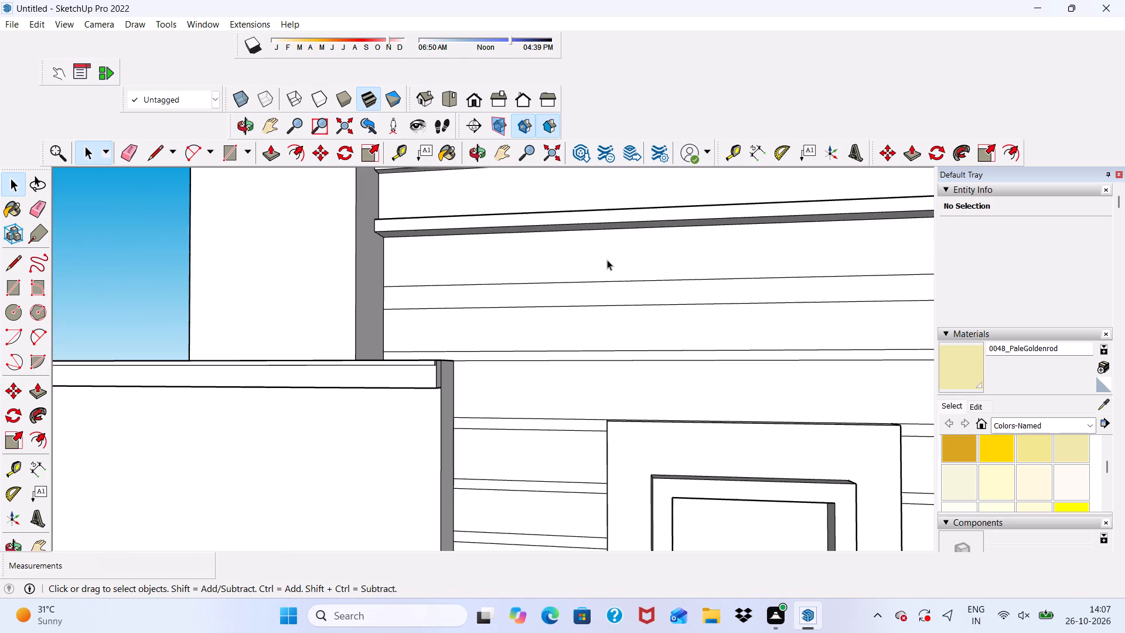
{"action": "left_click", "coordinate": [606, 258]}
{"action": "left_click", "coordinate": [266, 152]}
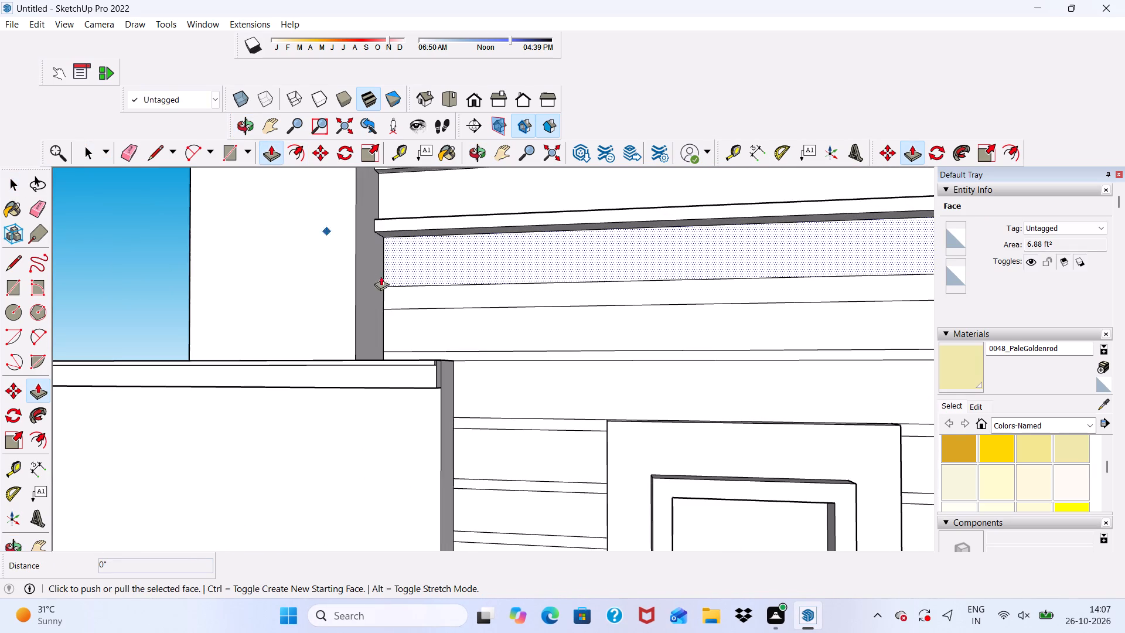
{"action": "left_click", "coordinate": [467, 270]}
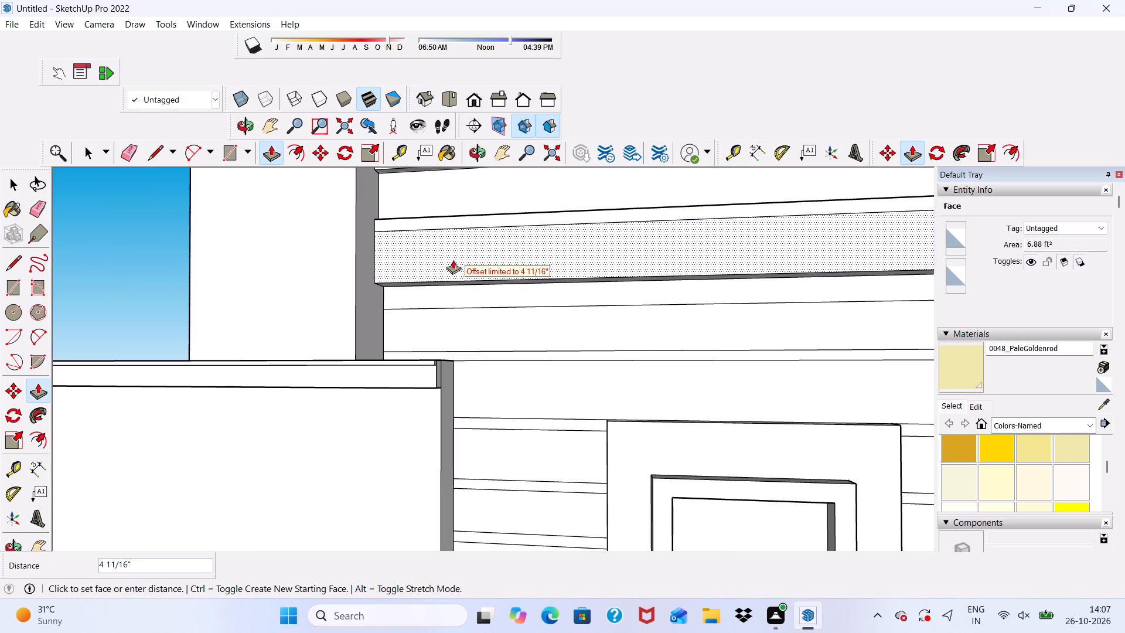
{"action": "type", "text": "1\""}
{"action": "key", "text": "Return"}
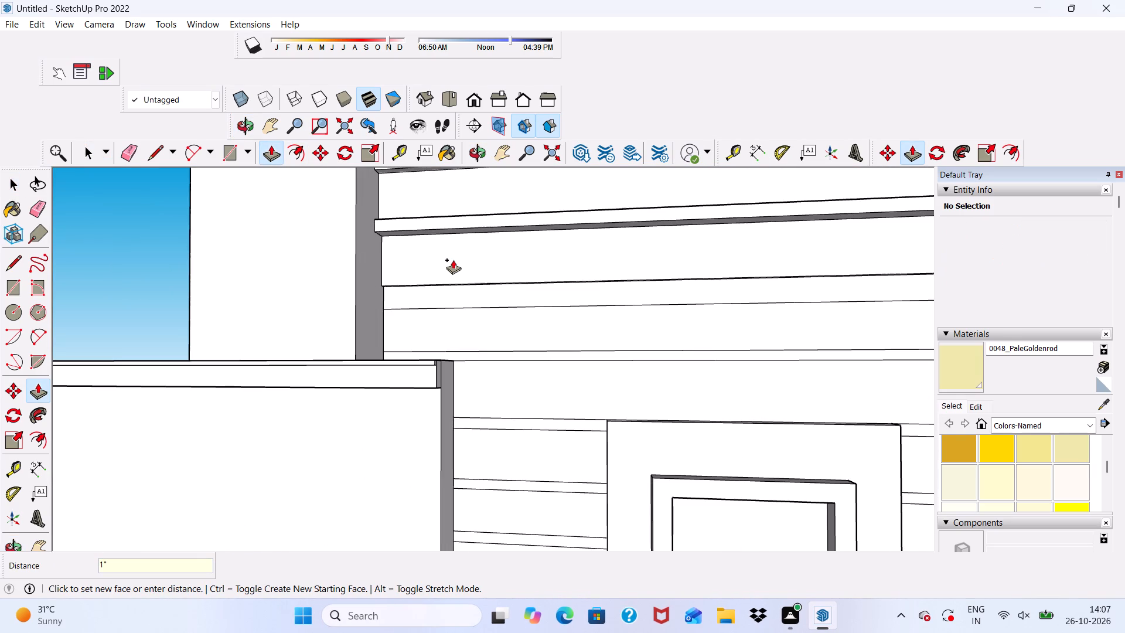
Pull the next two wide wall strips, down to the top of the upright panel, outward by 1" each.
{"action": "scroll", "coordinate": [508, 345], "scroll_direction": "up", "scroll_amount": 2}
{"action": "left_click", "coordinate": [500, 316]}
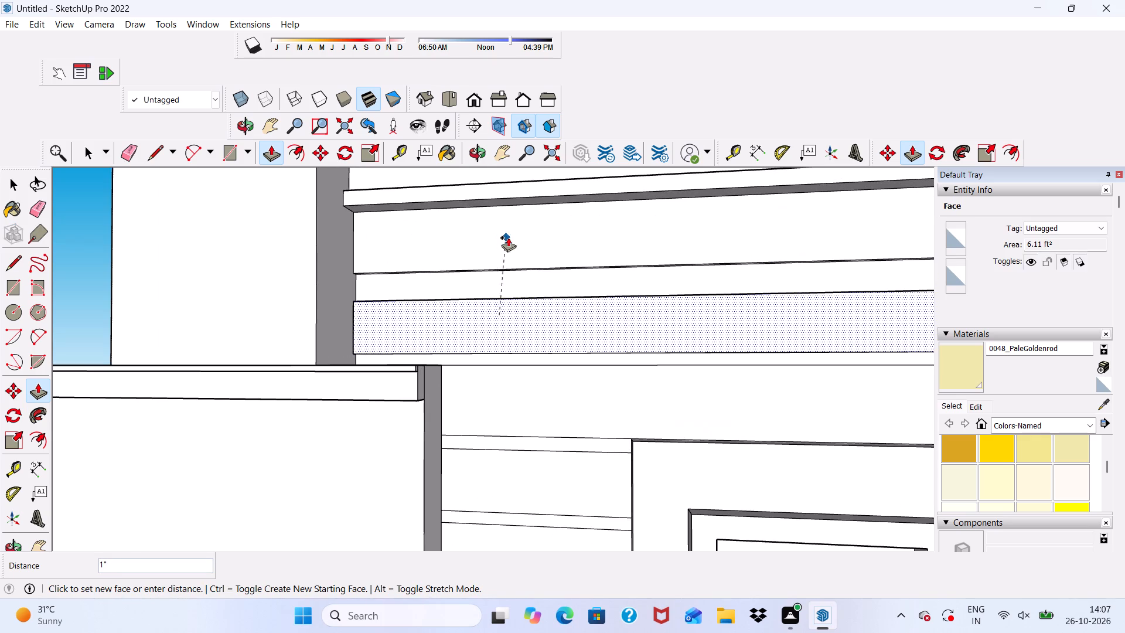
{"action": "left_click", "coordinate": [523, 263]}
{"action": "left_click", "coordinate": [518, 393]}
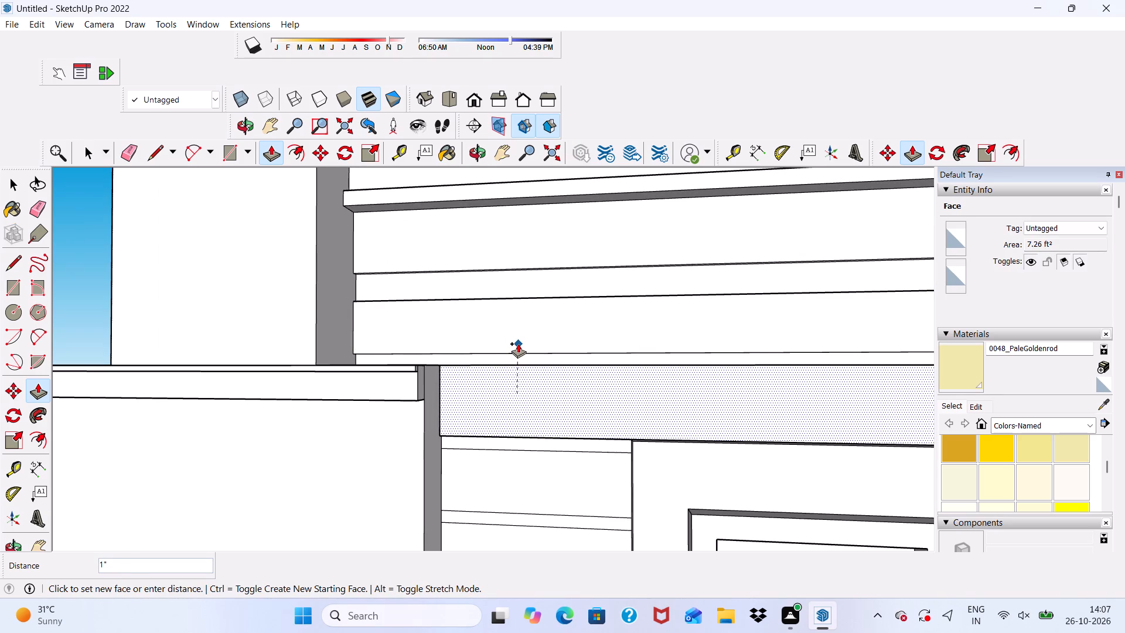
{"action": "left_click", "coordinate": [523, 346]}
Pull the top two short strips between the window surround's side wall and the upright panel outward by 1" each.
{"action": "scroll", "coordinate": [493, 337], "scroll_direction": "down", "scroll_amount": 4}
{"action": "middle_click_drag", "start_coordinate": [510, 384], "coordinate": [410, 470]}
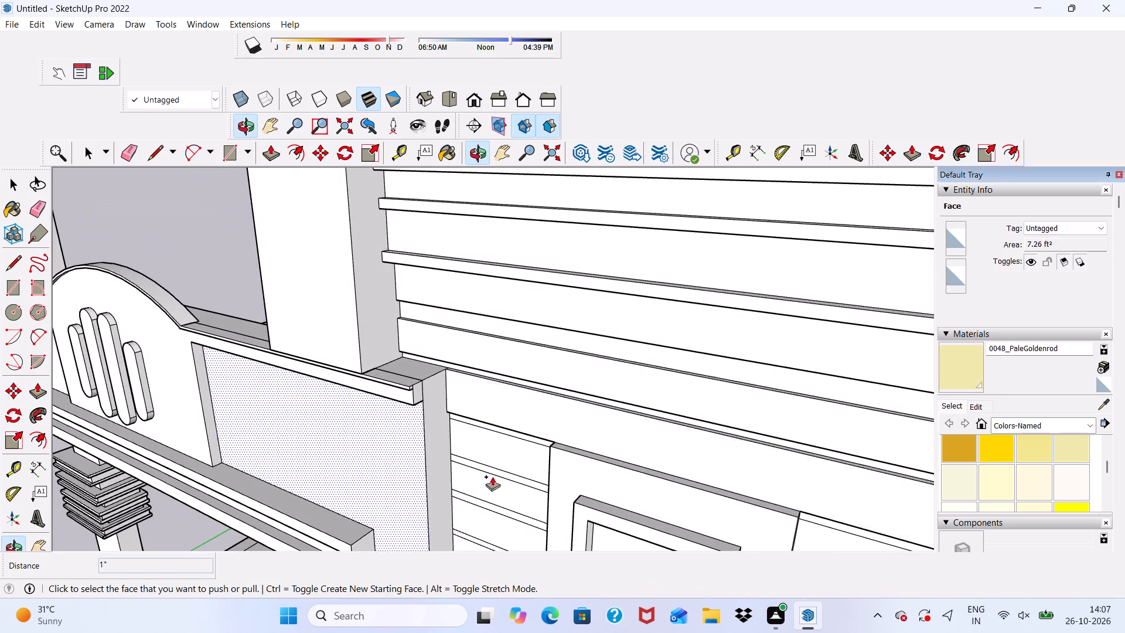
{"action": "scroll", "coordinate": [533, 459], "scroll_direction": "up", "scroll_amount": 5}
{"action": "left_click", "coordinate": [530, 452]}
{"action": "left_click", "coordinate": [535, 419]}
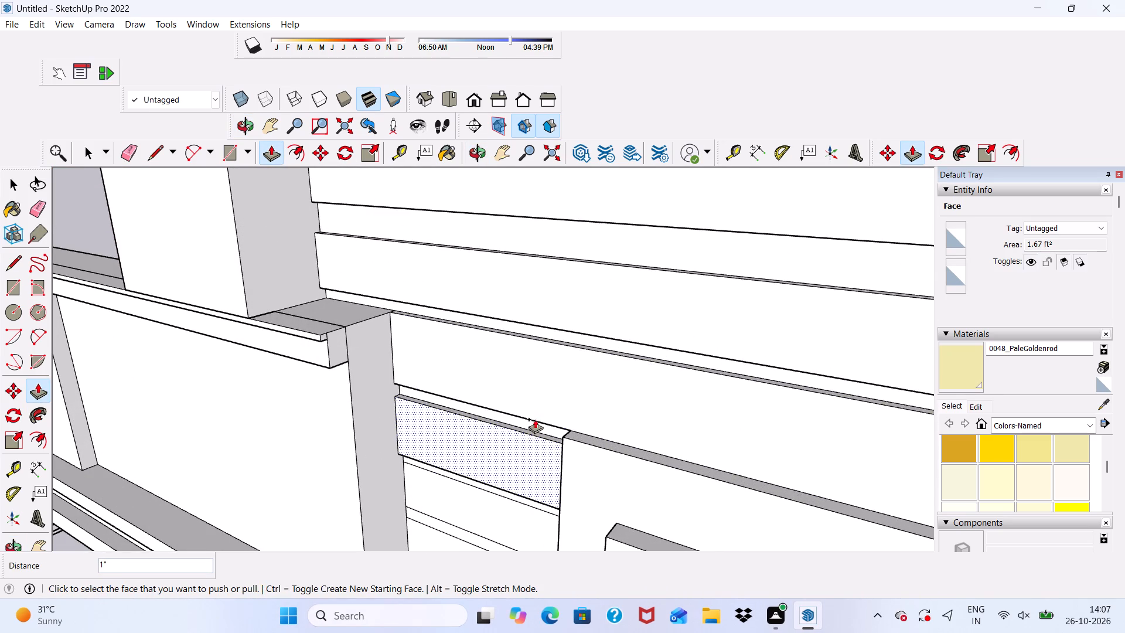
{"action": "left_click", "coordinate": [481, 495]}
{"action": "left_click", "coordinate": [471, 474]}
Pull the third and fourth short strips between the window surround and the upright panel outward by 1" each.
{"action": "scroll", "coordinate": [478, 388], "scroll_direction": "down", "scroll_amount": 5}
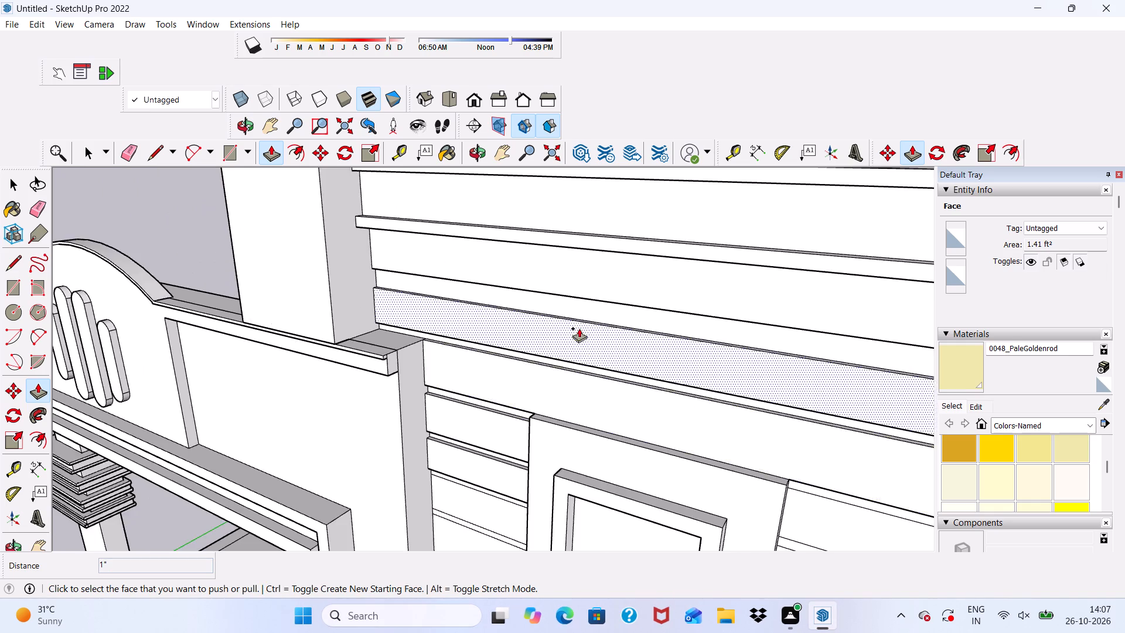
{"action": "scroll", "coordinate": [579, 328], "scroll_direction": "down", "scroll_amount": 5}
{"action": "middle_click_drag", "start_coordinate": [636, 349], "coordinate": [610, 317]}
{"action": "scroll", "coordinate": [673, 261], "scroll_direction": "down", "scroll_amount": 7}
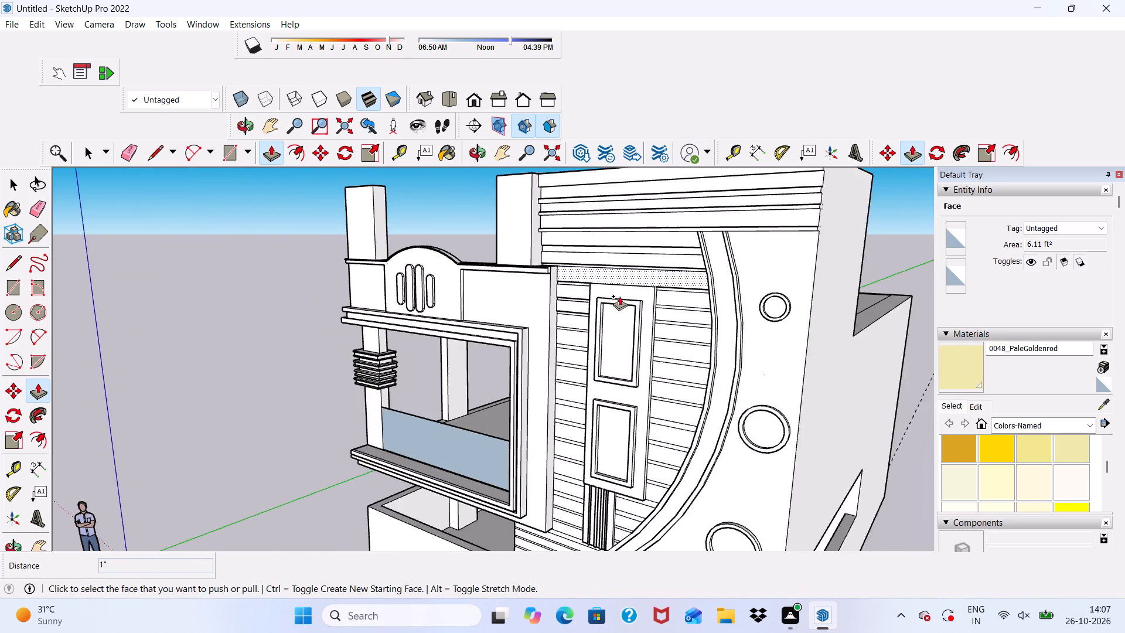
{"action": "scroll", "coordinate": [619, 296], "scroll_direction": "down", "scroll_amount": 4}
{"action": "middle_click_drag", "start_coordinate": [568, 315], "coordinate": [735, 287]}
{"action": "scroll", "coordinate": [632, 384], "scroll_direction": "up", "scroll_amount": 9}
{"action": "middle_click_drag", "start_coordinate": [707, 284], "coordinate": [706, 294]}
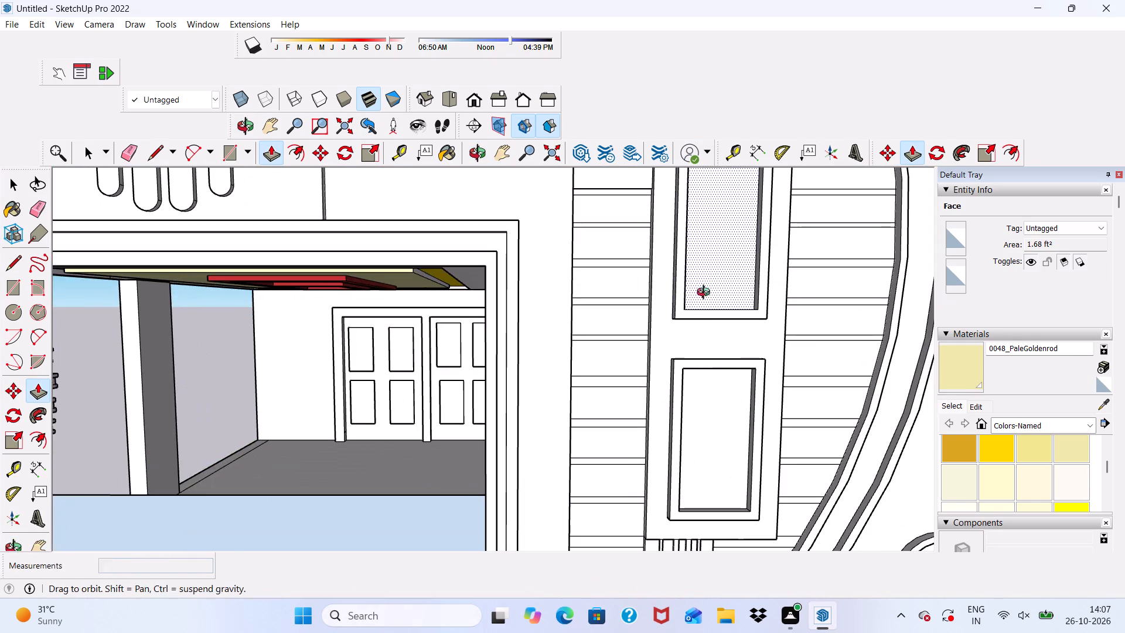
{"action": "middle_click_drag", "start_coordinate": [706, 294], "coordinate": [592, 502]}
{"action": "scroll", "coordinate": [607, 298], "scroll_direction": "up", "scroll_amount": 11}
{"action": "left_click", "coordinate": [575, 356]}
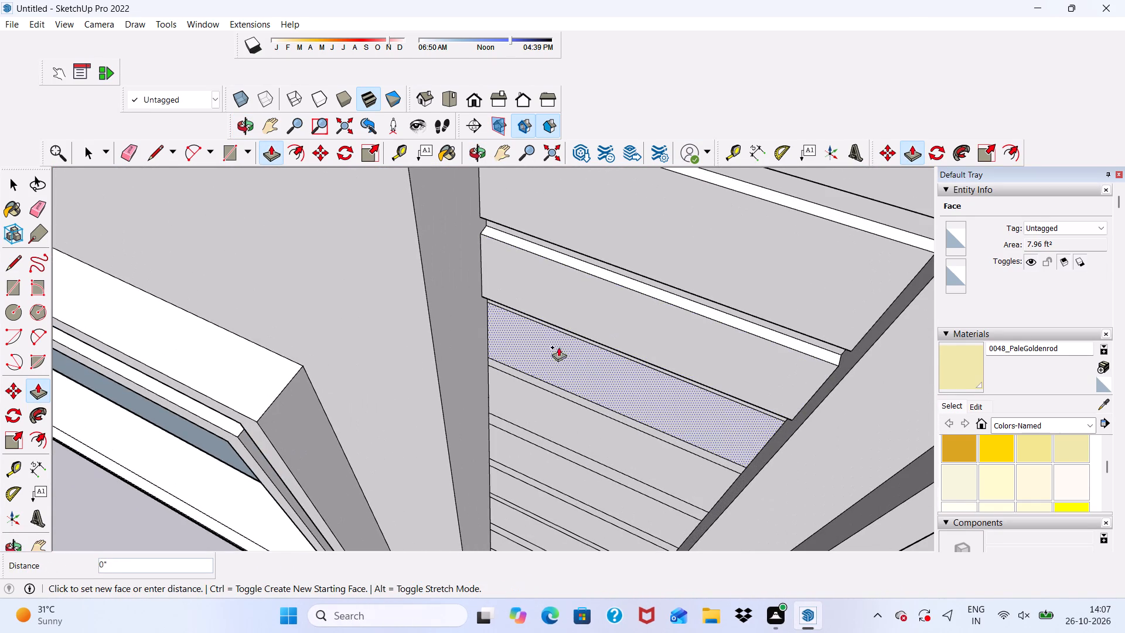
{"action": "left_click", "coordinate": [564, 322]}
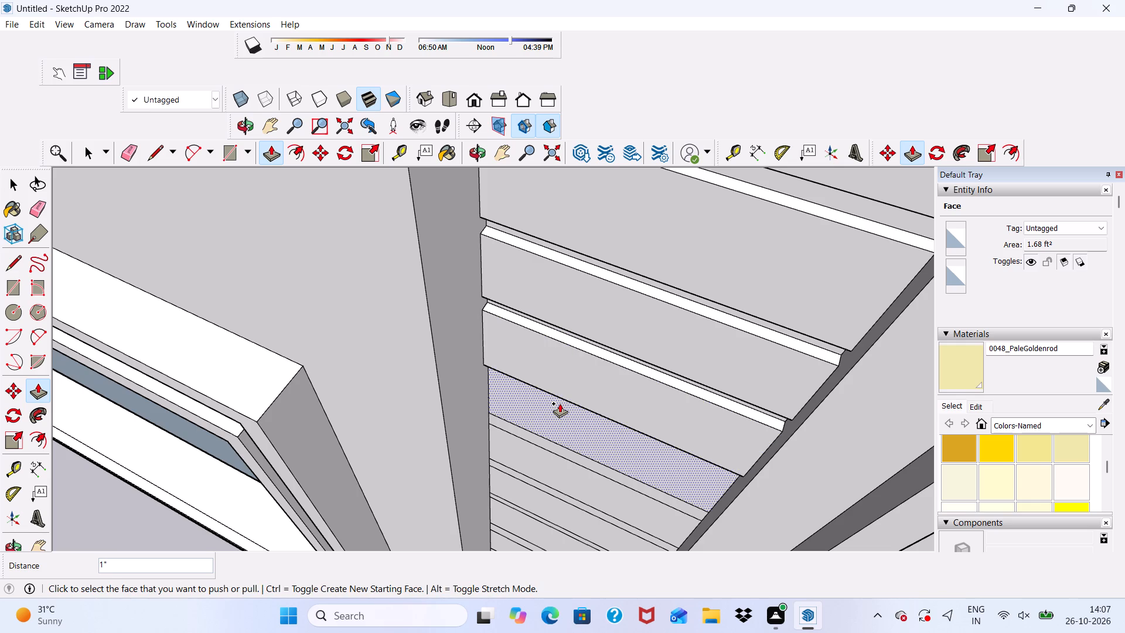
{"action": "left_click", "coordinate": [560, 403]}
{"action": "left_click", "coordinate": [549, 387]}
Pull the following two short strips down the same column, beside the upright panel's upper frame, outward by 1" each.
{"action": "scroll", "coordinate": [553, 363], "scroll_direction": "down", "scroll_amount": 4}
{"action": "middle_click_drag", "start_coordinate": [595, 399], "coordinate": [635, 205]}
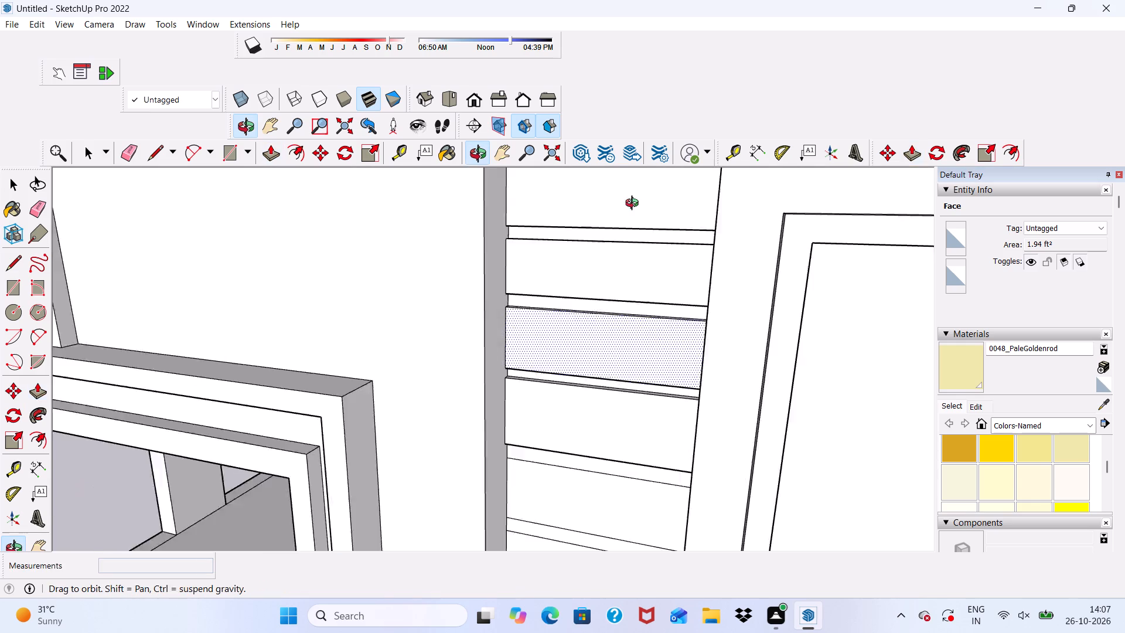
{"action": "middle_click_drag", "start_coordinate": [635, 205], "coordinate": [637, 204]}
{"action": "scroll", "coordinate": [562, 410], "scroll_direction": "up", "scroll_amount": 4}
{"action": "scroll", "coordinate": [577, 416], "scroll_direction": "down", "scroll_amount": 1}
{"action": "middle_click_drag", "start_coordinate": [579, 416], "coordinate": [441, 496]}
{"action": "scroll", "coordinate": [535, 342], "scroll_direction": "down", "scroll_amount": 5}
{"action": "scroll", "coordinate": [510, 508], "scroll_direction": "up", "scroll_amount": 3}
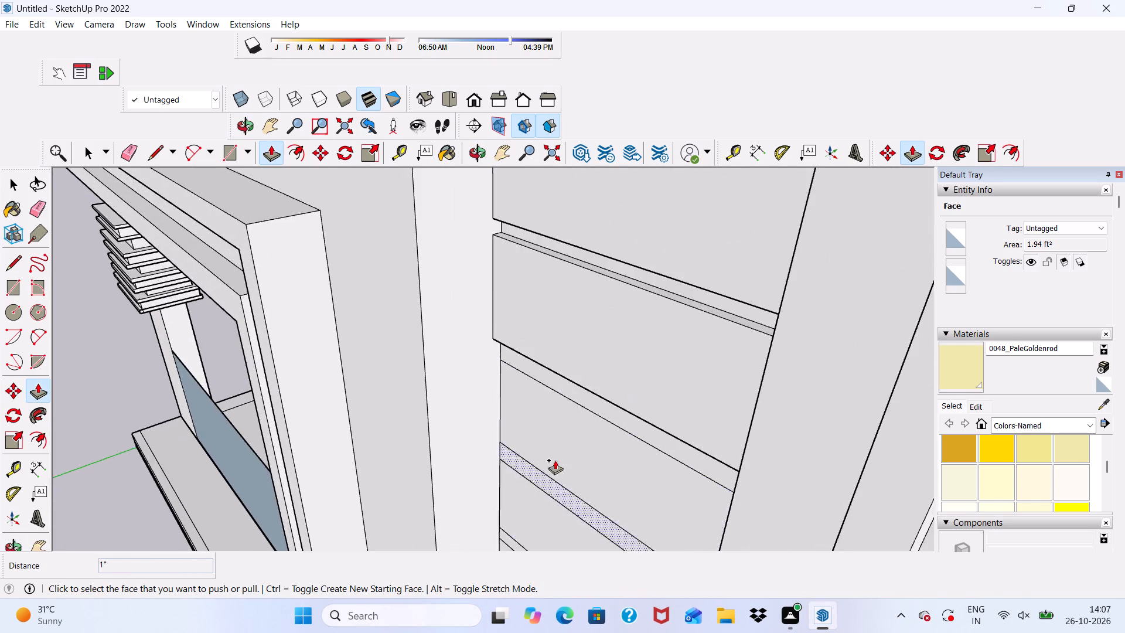
{"action": "scroll", "coordinate": [555, 460], "scroll_direction": "up", "scroll_amount": 6}
{"action": "left_click", "coordinate": [566, 428]}
{"action": "left_click", "coordinate": [547, 338]}
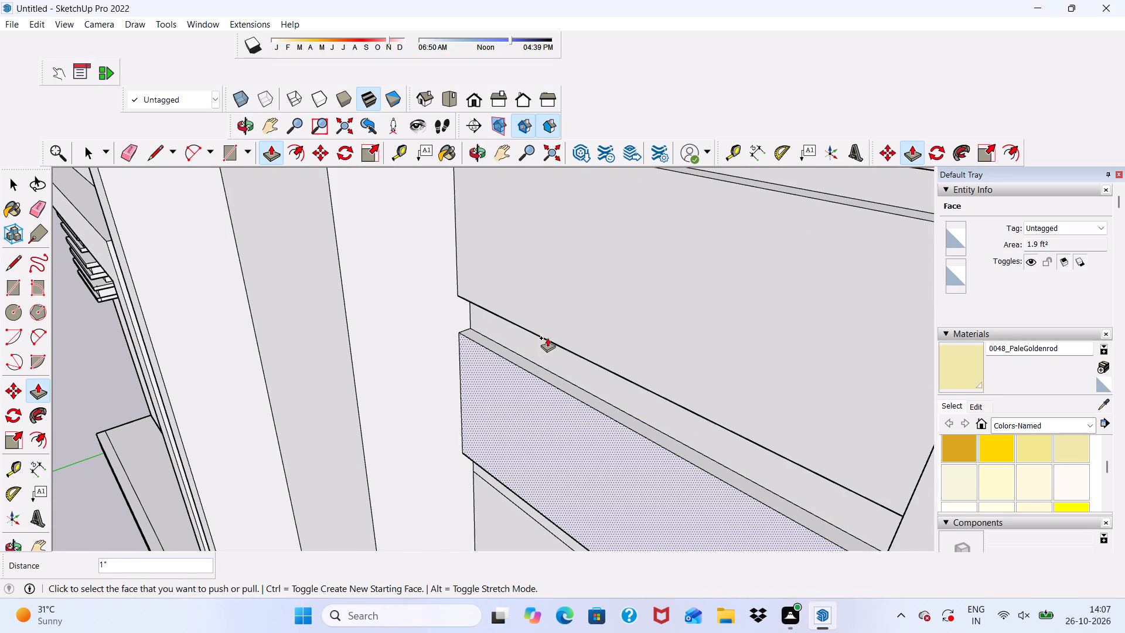
{"action": "scroll", "coordinate": [540, 350], "scroll_direction": "down", "scroll_amount": 6}
{"action": "scroll", "coordinate": [536, 472], "scroll_direction": "up", "scroll_amount": 5}
{"action": "left_click", "coordinate": [536, 478]}
{"action": "left_click", "coordinate": [532, 435]}
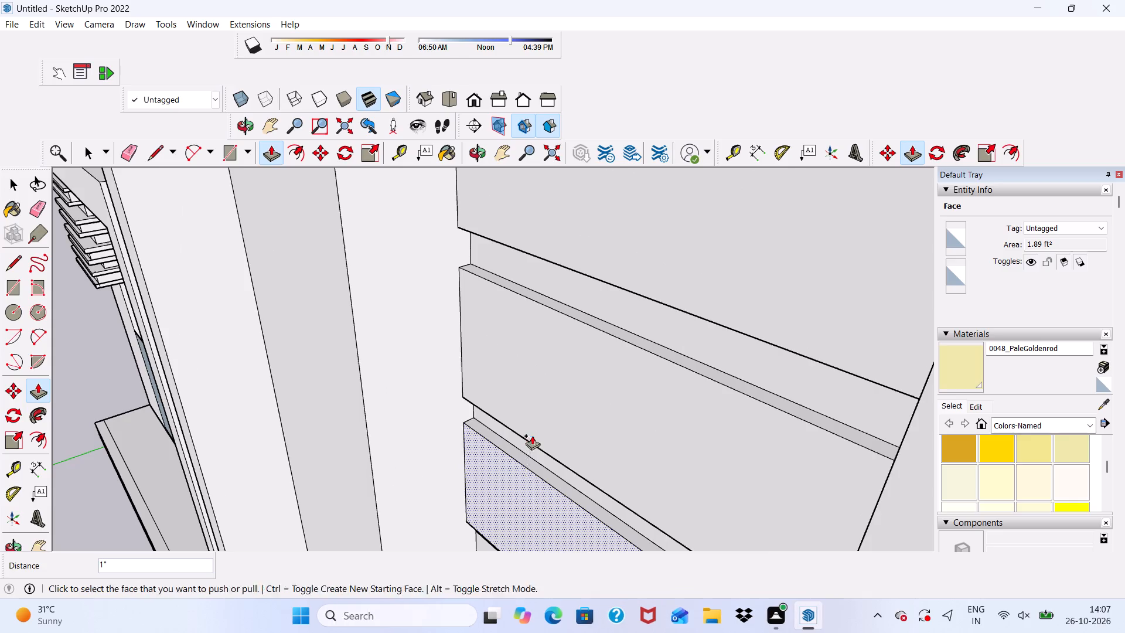
Pull the next three short strips down the column between the window surround and the upright panel outward by 1" each.
{"action": "scroll", "coordinate": [528, 386], "scroll_direction": "down", "scroll_amount": 9}
{"action": "scroll", "coordinate": [559, 475], "scroll_direction": "up", "scroll_amount": 5}
{"action": "left_click", "coordinate": [551, 494]}
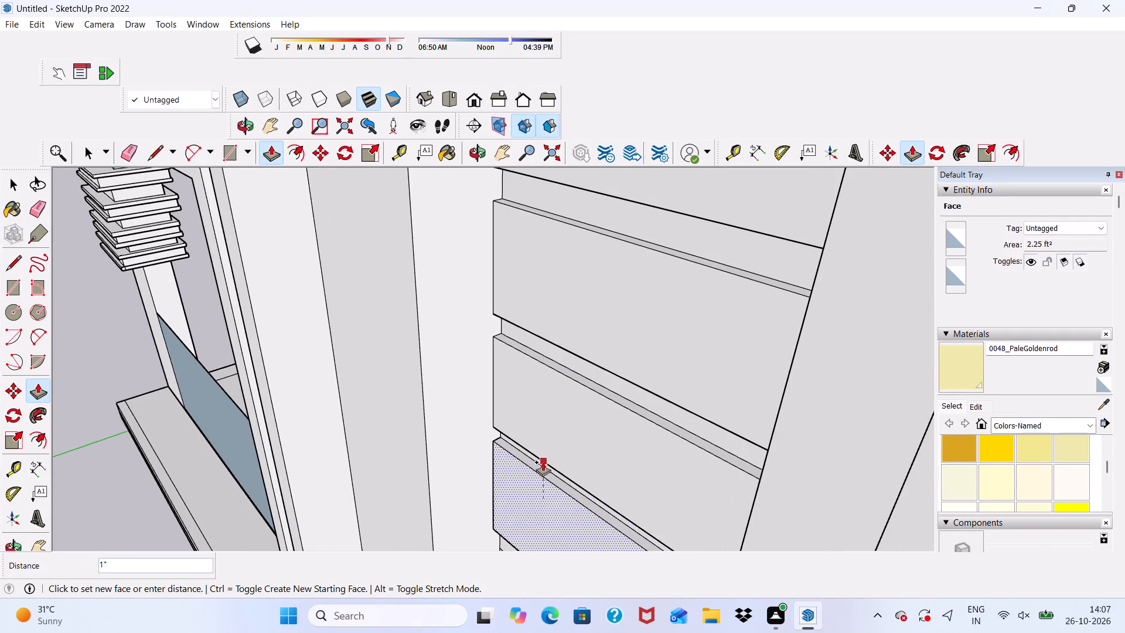
{"action": "left_click", "coordinate": [543, 455]}
{"action": "scroll", "coordinate": [584, 392], "scroll_direction": "down", "scroll_amount": 8}
{"action": "scroll", "coordinate": [572, 506], "scroll_direction": "up", "scroll_amount": 4}
{"action": "left_click", "coordinate": [554, 526]}
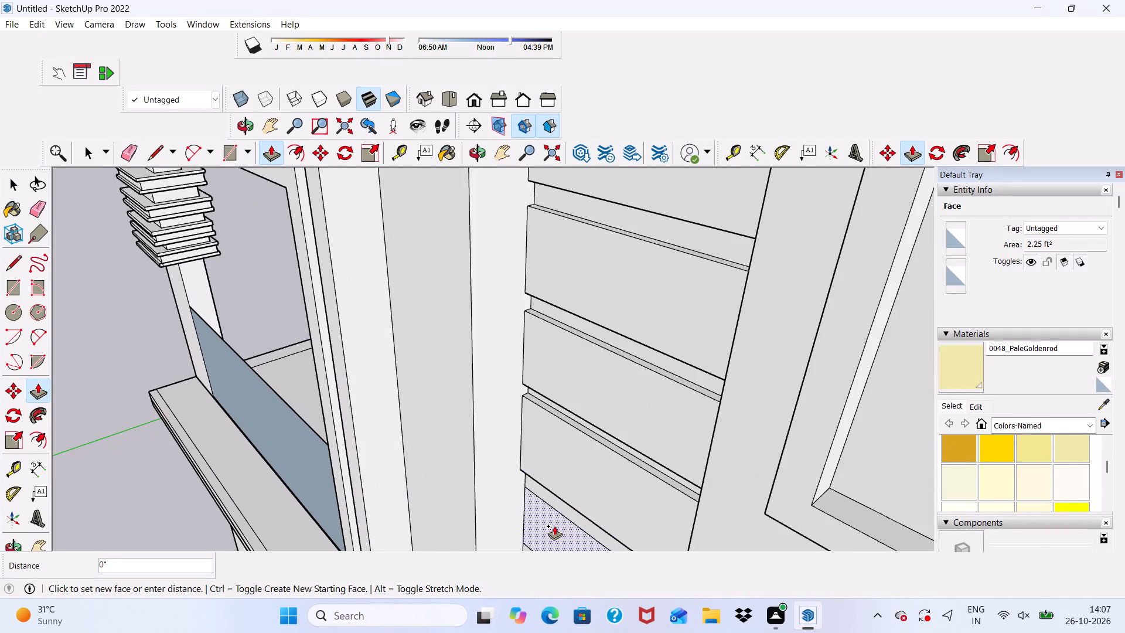
{"action": "left_click", "coordinate": [550, 492]}
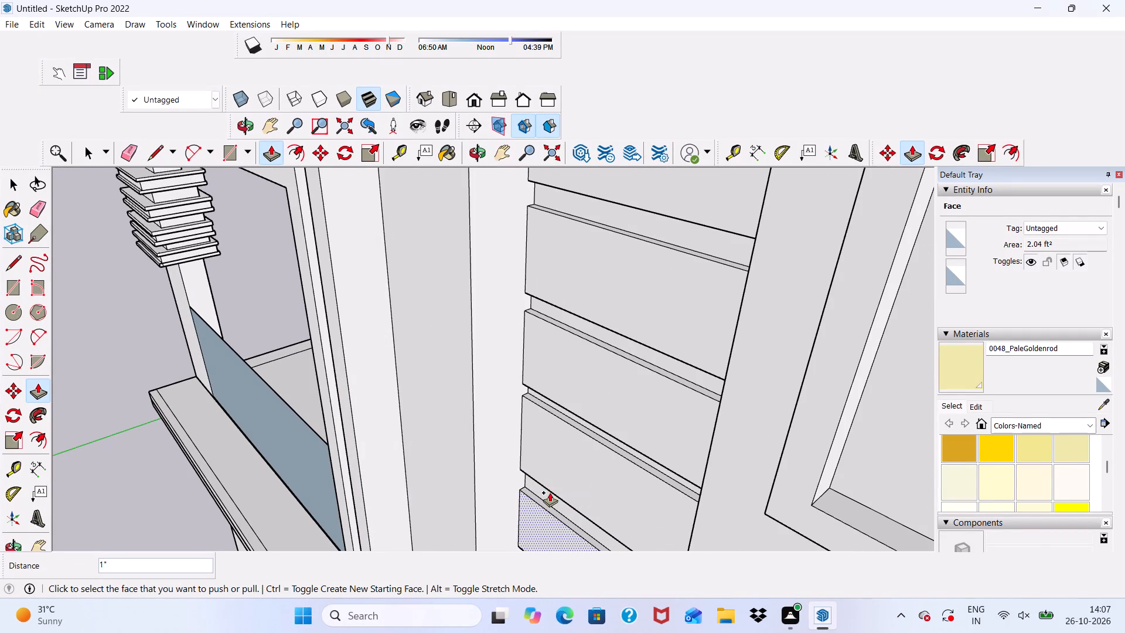
{"action": "scroll", "coordinate": [552, 455], "scroll_direction": "down", "scroll_amount": 9}
{"action": "scroll", "coordinate": [525, 518], "scroll_direction": "up", "scroll_amount": 2}
{"action": "left_click", "coordinate": [591, 514]}
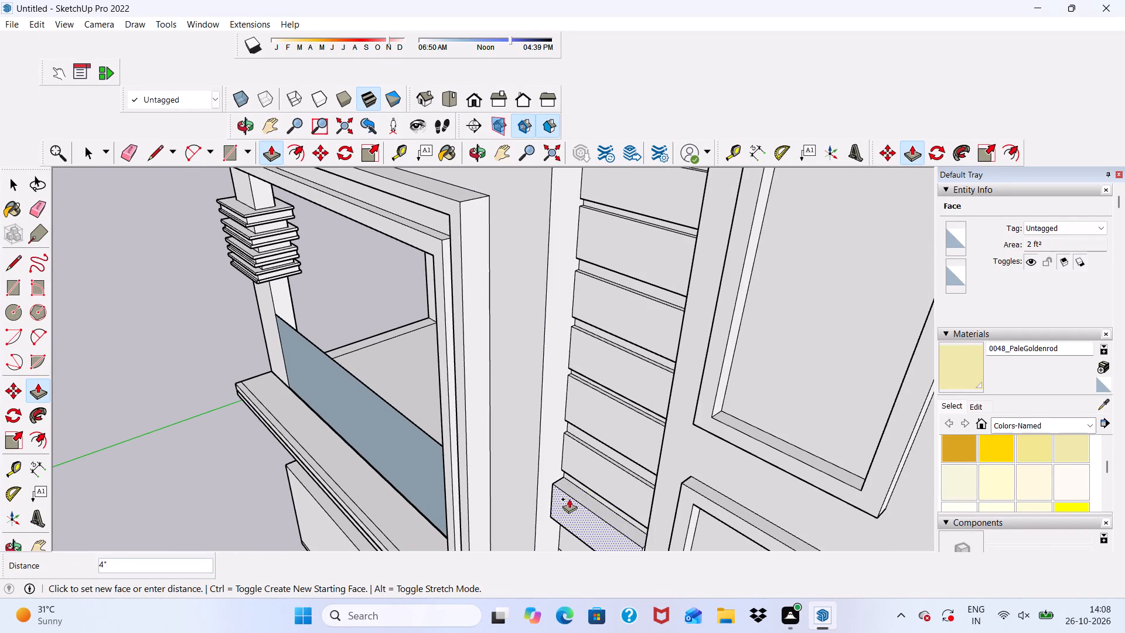
{"action": "left_click", "coordinate": [582, 482]}
Pull the next two short strips, beside the upright panel's lower frame, outward by 1" each.
{"action": "scroll", "coordinate": [588, 455], "scroll_direction": "down", "scroll_amount": 9}
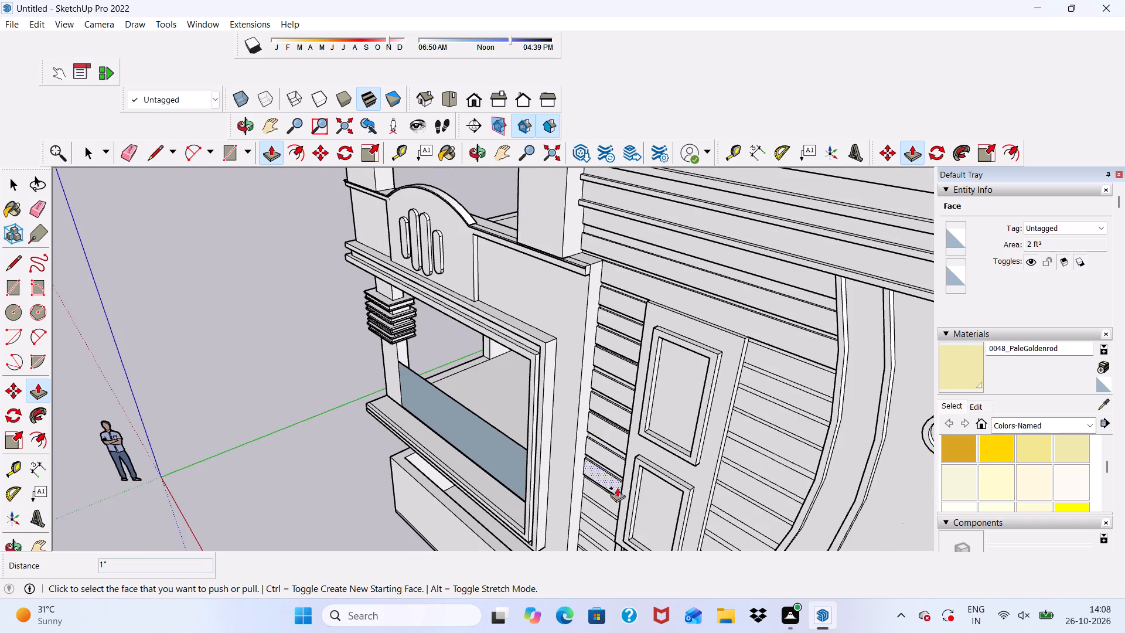
{"action": "middle_click_drag", "start_coordinate": [617, 491], "coordinate": [593, 527]}
{"action": "scroll", "coordinate": [589, 520], "scroll_direction": "up", "scroll_amount": 13}
{"action": "left_click", "coordinate": [583, 503]}
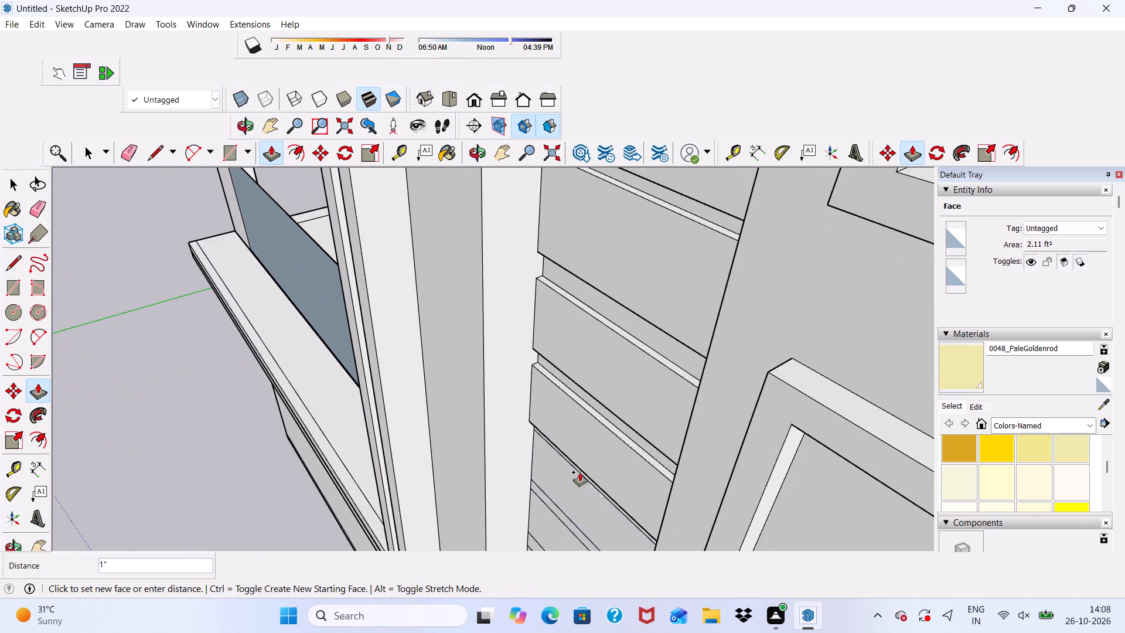
{"action": "left_click", "coordinate": [575, 460]}
{"action": "scroll", "coordinate": [564, 471], "scroll_direction": "down", "scroll_amount": 5}
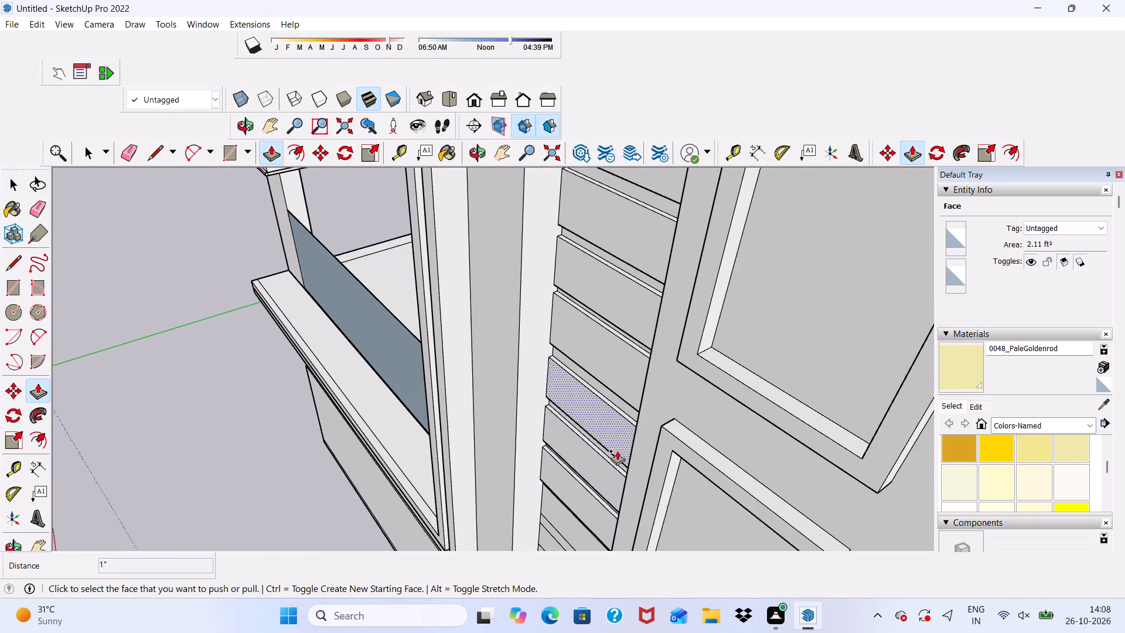
{"action": "scroll", "coordinate": [617, 451], "scroll_direction": "down", "scroll_amount": 4}
{"action": "middle_click_drag", "start_coordinate": [582, 506], "coordinate": [622, 436]}
{"action": "scroll", "coordinate": [622, 446], "scroll_direction": "up", "scroll_amount": 5}
{"action": "left_click", "coordinate": [602, 469]}
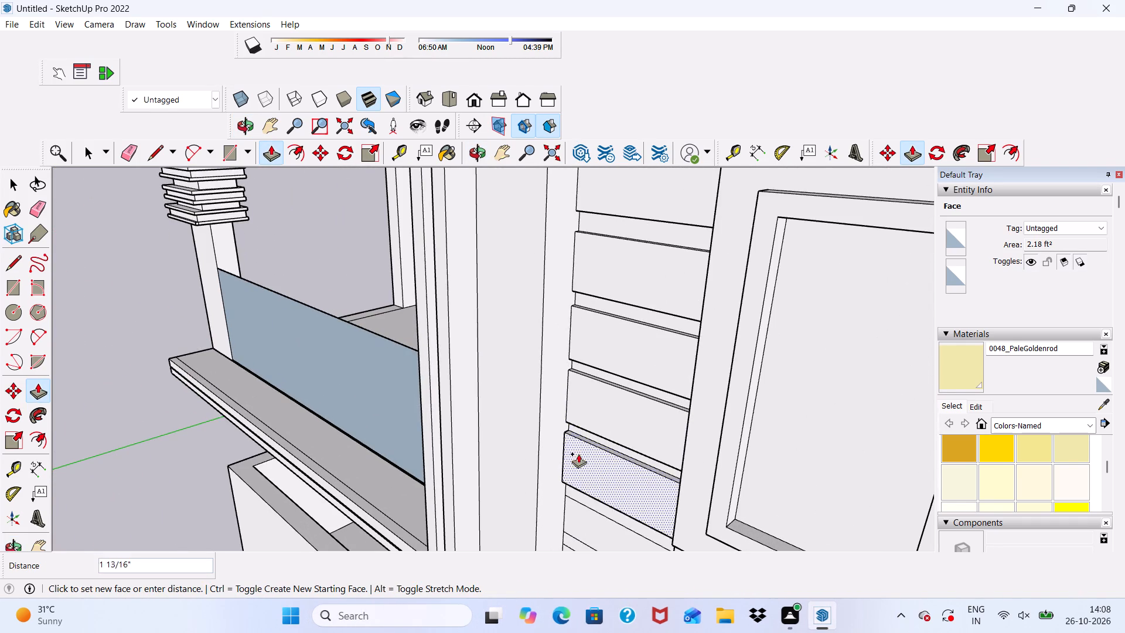
{"action": "left_click", "coordinate": [595, 430]}
Pull two more short strips, level with the lower end of the upright panel, outward by 1" each.
{"action": "scroll", "coordinate": [602, 393], "scroll_direction": "down", "scroll_amount": 4}
{"action": "scroll", "coordinate": [596, 513], "scroll_direction": "up", "scroll_amount": 4}
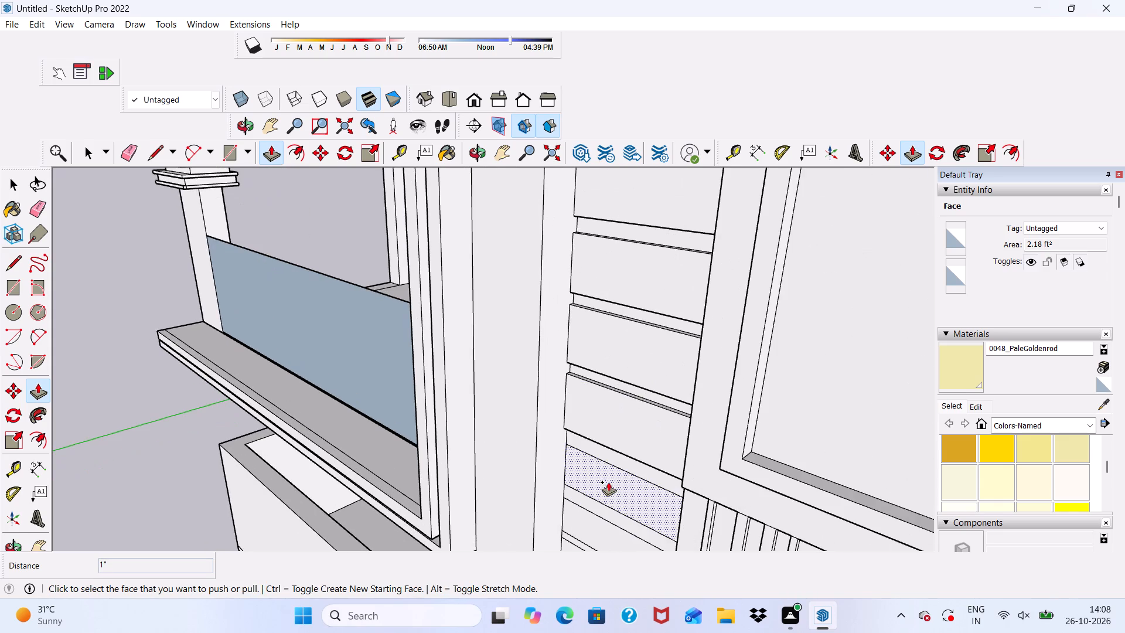
{"action": "left_click", "coordinate": [608, 482]}
{"action": "left_click", "coordinate": [596, 443]}
{"action": "scroll", "coordinate": [596, 455], "scroll_direction": "down", "scroll_amount": 4}
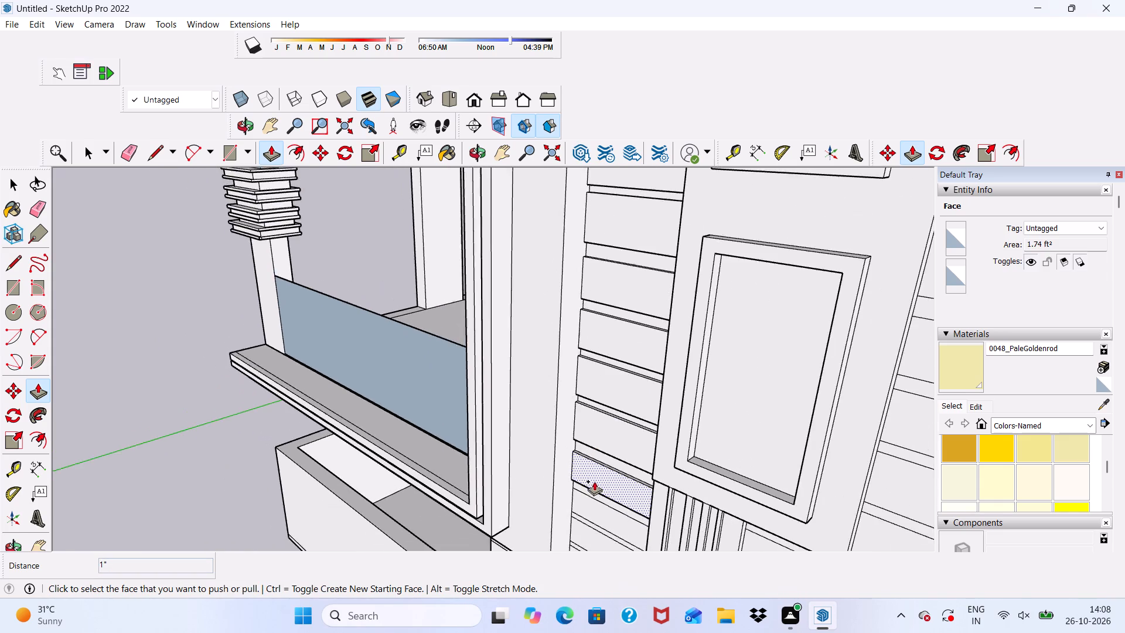
{"action": "scroll", "coordinate": [594, 483], "scroll_direction": "down", "scroll_amount": 4}
{"action": "scroll", "coordinate": [612, 499], "scroll_direction": "up", "scroll_amount": 7}
{"action": "left_click", "coordinate": [602, 508]}
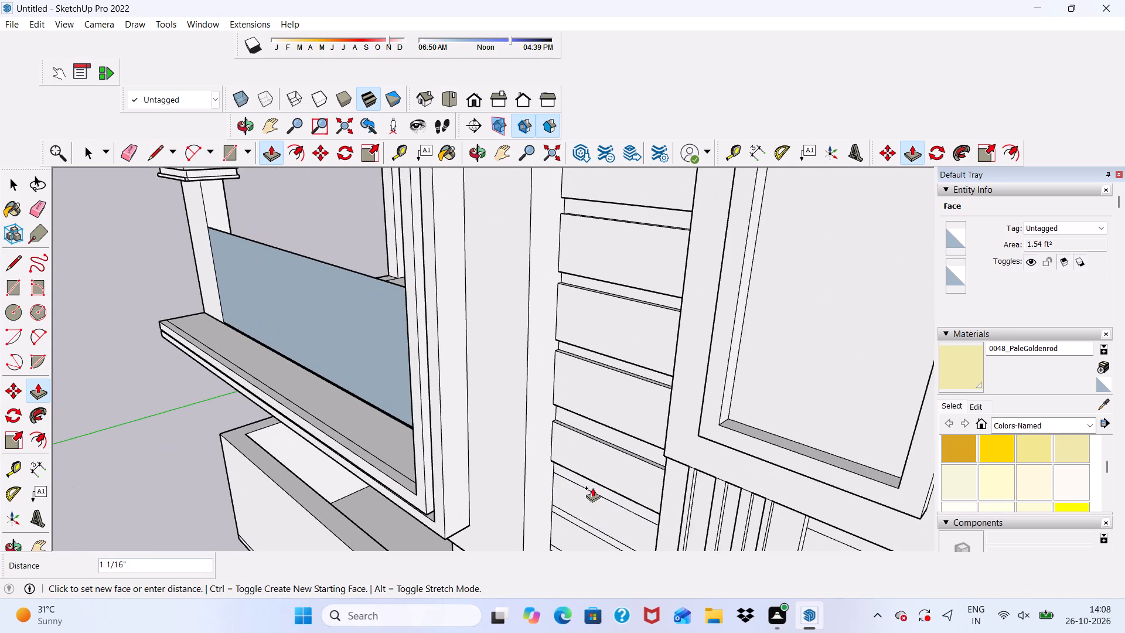
{"action": "left_click", "coordinate": [587, 474]}
Pull the last two short strips, between the window surround and the ribbed block, outward by 1" each.
{"action": "scroll", "coordinate": [591, 431], "scroll_direction": "down", "scroll_amount": 5}
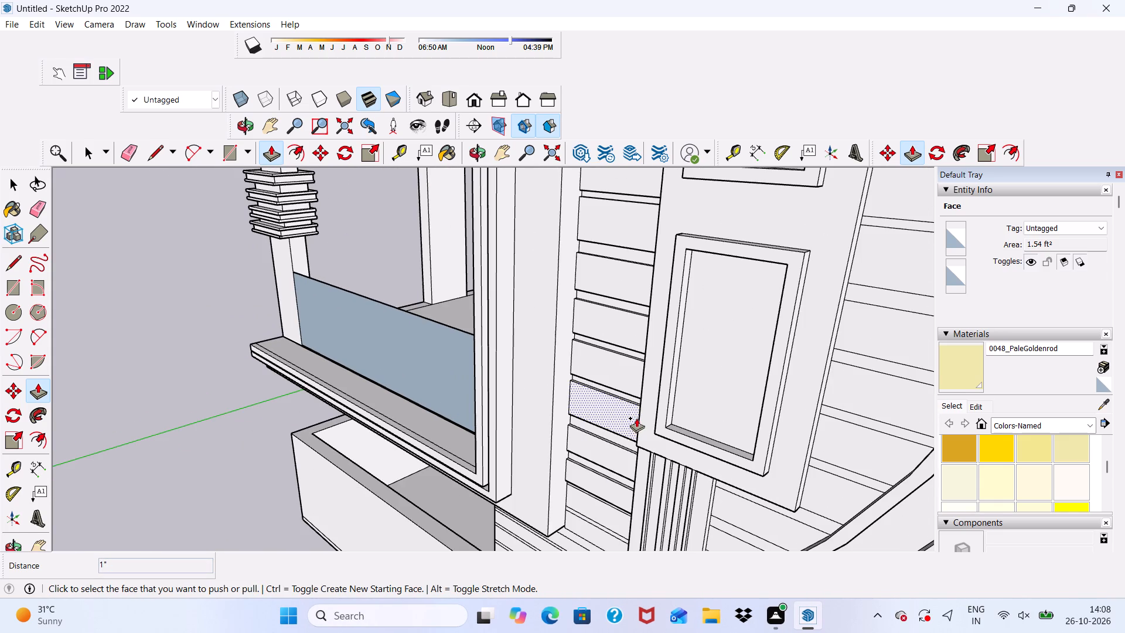
{"action": "scroll", "coordinate": [602, 498], "scroll_direction": "up", "scroll_amount": 6}
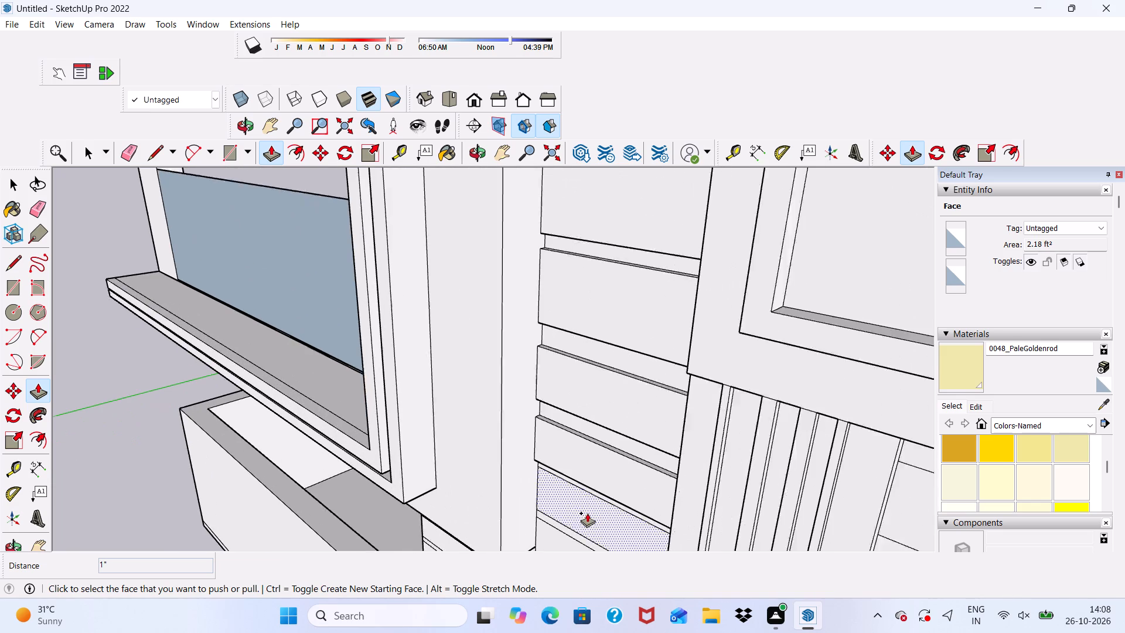
{"action": "scroll", "coordinate": [587, 513], "scroll_direction": "up", "scroll_amount": 2}
{"action": "left_click", "coordinate": [582, 516]}
{"action": "left_click", "coordinate": [579, 479]}
{"action": "scroll", "coordinate": [599, 397], "scroll_direction": "down", "scroll_amount": 3}
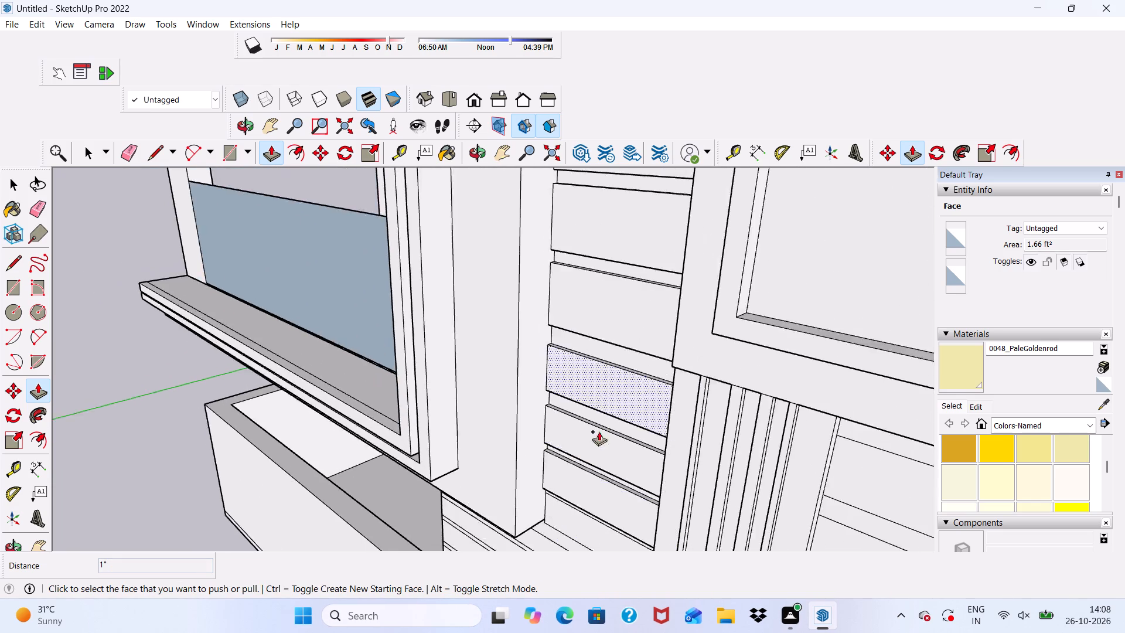
{"action": "scroll", "coordinate": [599, 431], "scroll_direction": "down", "scroll_amount": 2}
{"action": "scroll", "coordinate": [581, 542], "scroll_direction": "up", "scroll_amount": 5}
{"action": "left_click", "coordinate": [606, 497]}
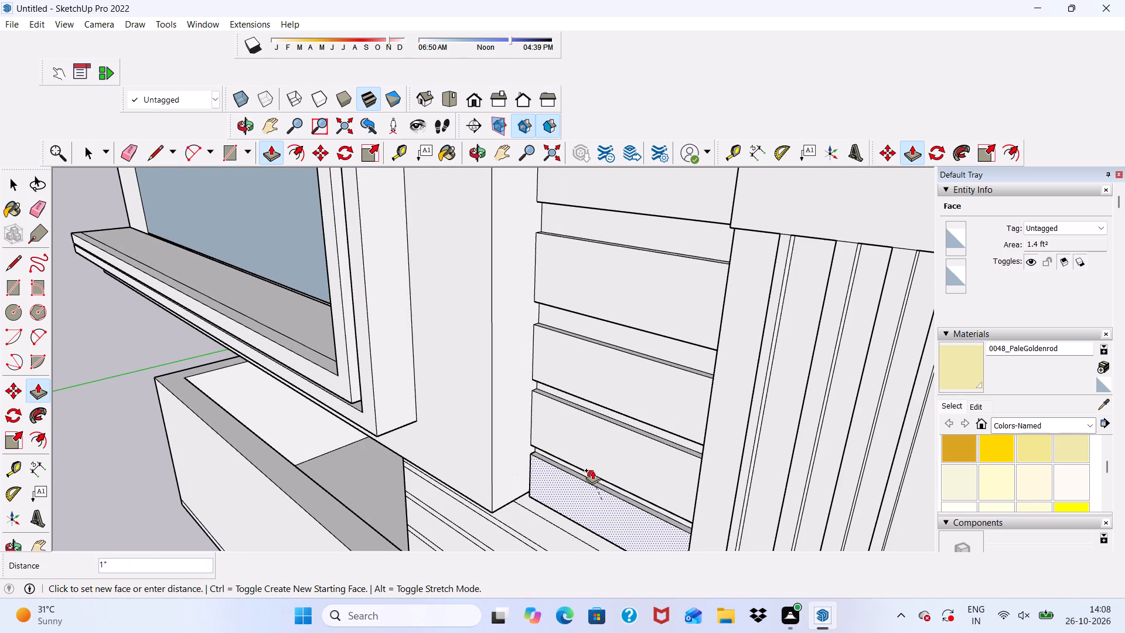
{"action": "left_click", "coordinate": [592, 470]}
Examine the raised strips beside the upright panel and the remaining flat strips toward the curved band across the facade.
{"action": "scroll", "coordinate": [591, 466], "scroll_direction": "down", "scroll_amount": 9}
{"action": "middle_click_drag", "start_coordinate": [596, 394], "coordinate": [694, 383]}
{"action": "scroll", "coordinate": [554, 375], "scroll_direction": "down", "scroll_amount": 3}
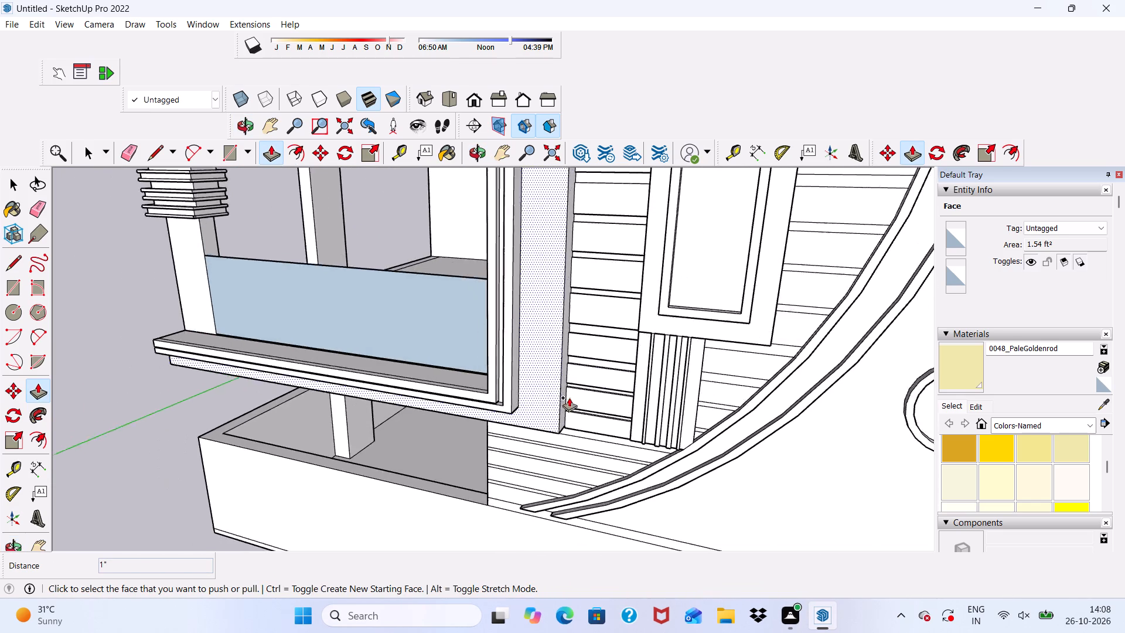
{"action": "scroll", "coordinate": [569, 397], "scroll_direction": "down", "scroll_amount": 2}
{"action": "scroll", "coordinate": [648, 387], "scroll_direction": "up", "scroll_amount": 1}
{"action": "middle_click_drag", "start_coordinate": [648, 387], "coordinate": [688, 440]}
{"action": "scroll", "coordinate": [754, 318], "scroll_direction": "up", "scroll_amount": 3}
{"action": "scroll", "coordinate": [671, 325], "scroll_direction": "down", "scroll_amount": 12}
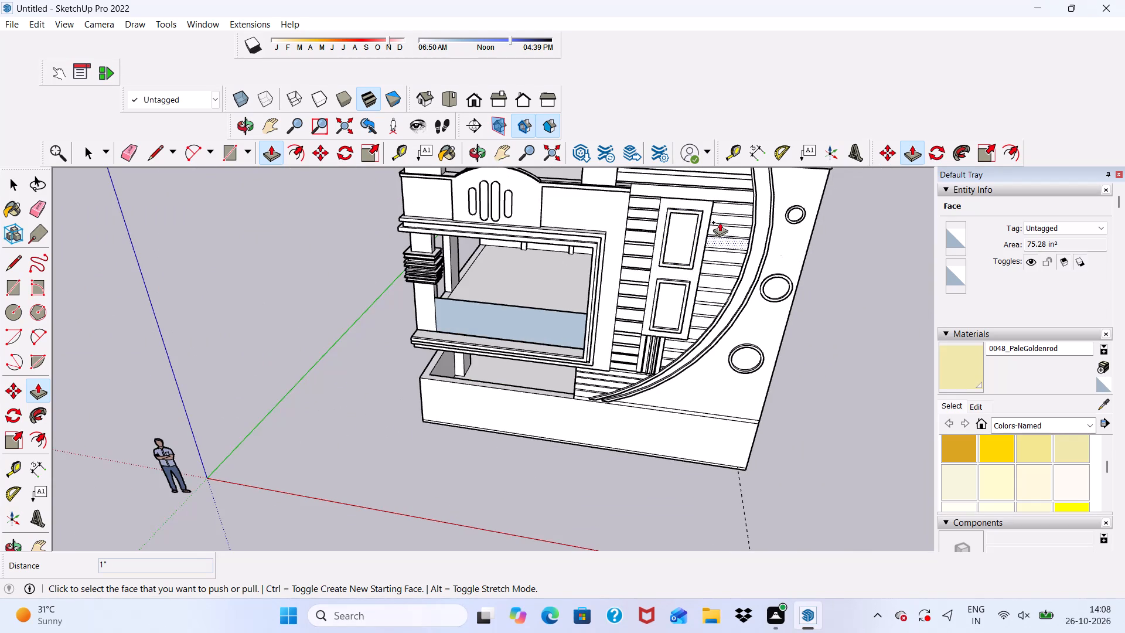
{"action": "middle_click_drag", "start_coordinate": [722, 215], "coordinate": [706, 141]}
{"action": "scroll", "coordinate": [706, 141], "scroll_direction": "up", "scroll_amount": 5}
{"action": "scroll", "coordinate": [737, 213], "scroll_direction": "up", "scroll_amount": 5}
{"action": "scroll", "coordinate": [596, 233], "scroll_direction": "down", "scroll_amount": 2}
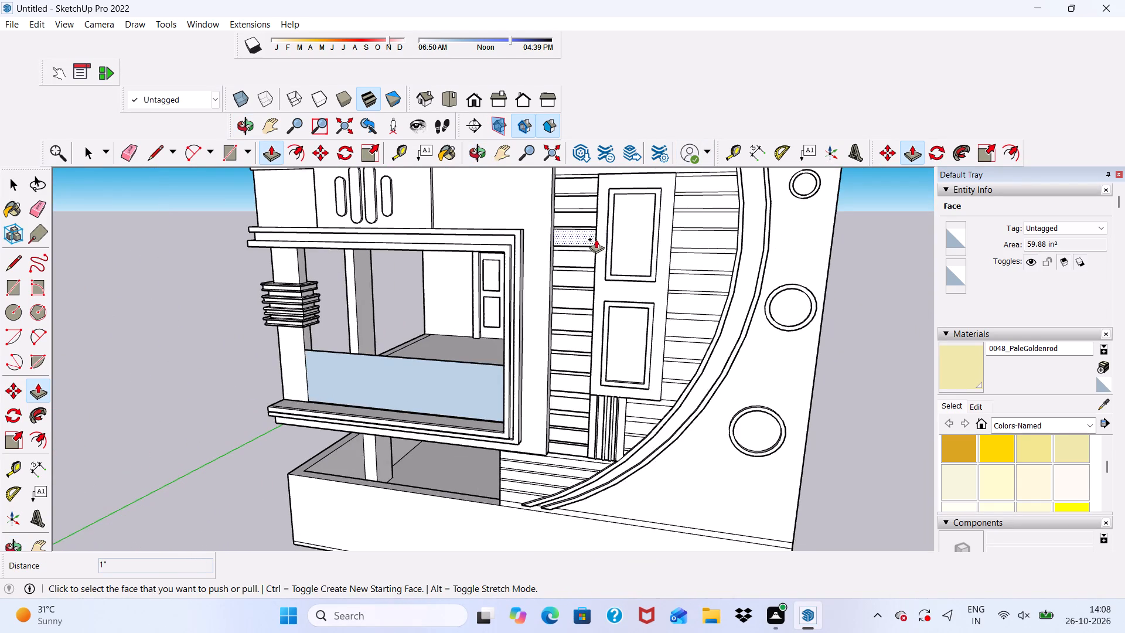
{"action": "scroll", "coordinate": [596, 239], "scroll_direction": "down", "scroll_amount": 5}
Pull the top two strips between the upright panel and the curved band outward by 1" each.
{"action": "scroll", "coordinate": [652, 239], "scroll_direction": "up", "scroll_amount": 12}
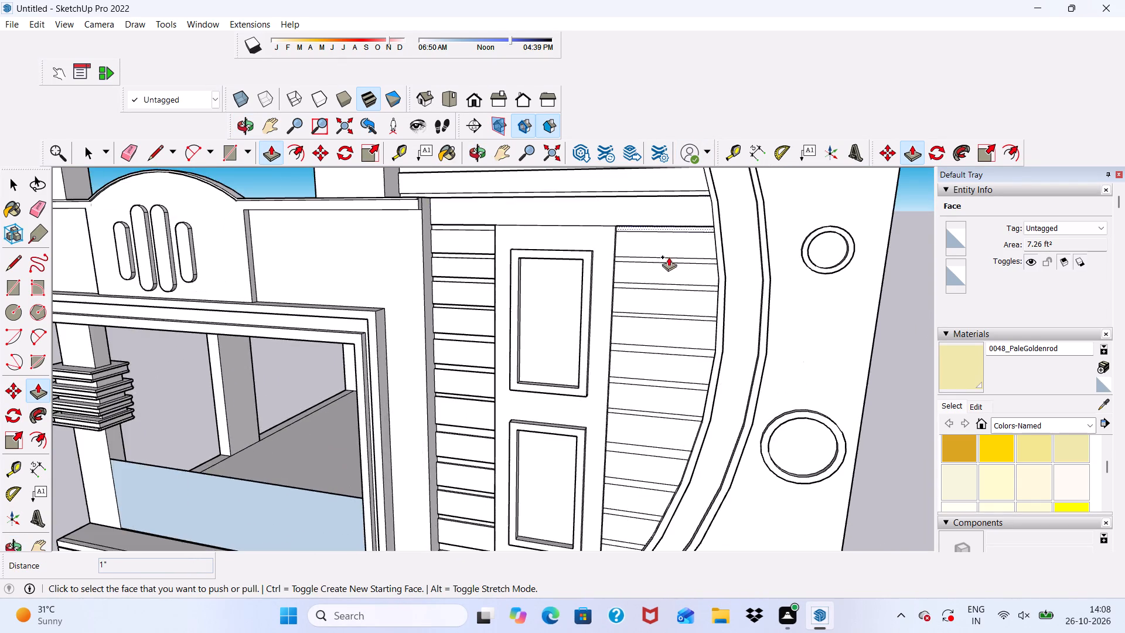
{"action": "scroll", "coordinate": [664, 261], "scroll_direction": "up", "scroll_amount": 5}
{"action": "scroll", "coordinate": [649, 244], "scroll_direction": "down", "scroll_amount": 1}
{"action": "middle_click_drag", "start_coordinate": [649, 244], "coordinate": [588, 332]}
{"action": "scroll", "coordinate": [655, 270], "scroll_direction": "up", "scroll_amount": 5}
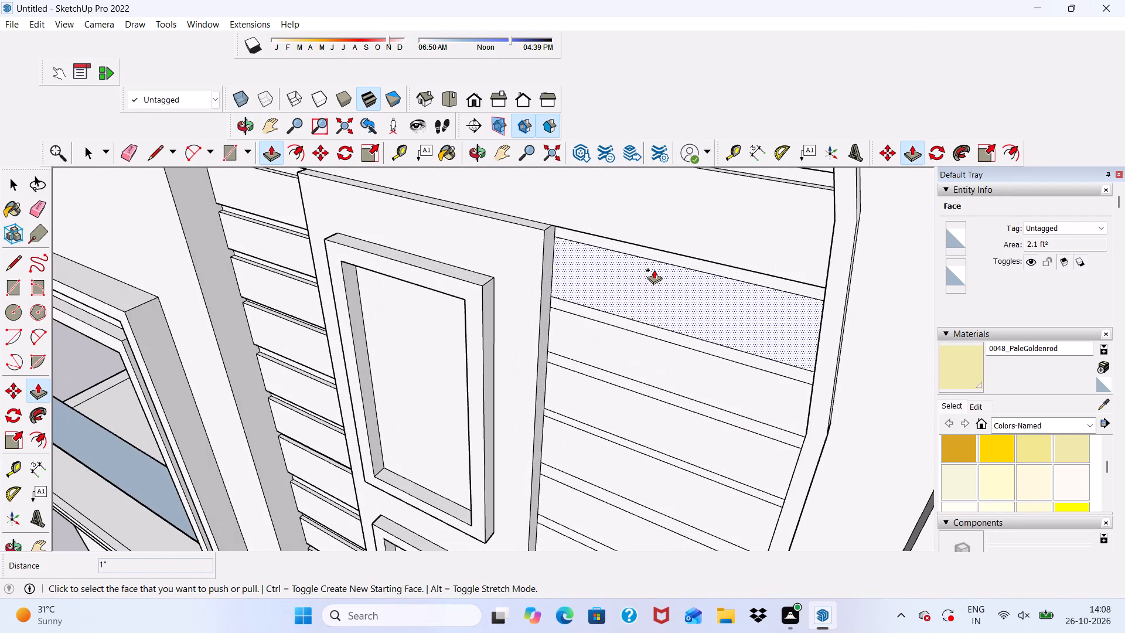
{"action": "left_click", "coordinate": [652, 270]}
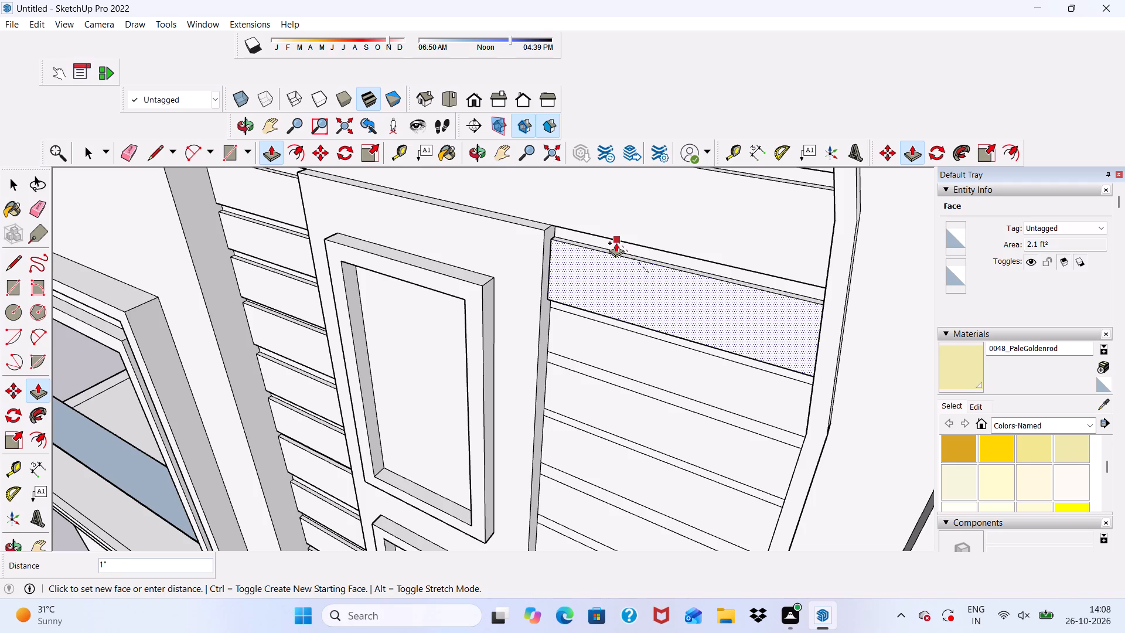
{"action": "left_click", "coordinate": [616, 243]}
{"action": "scroll", "coordinate": [617, 324], "scroll_direction": "up", "scroll_amount": 1}
{"action": "left_click", "coordinate": [613, 341]}
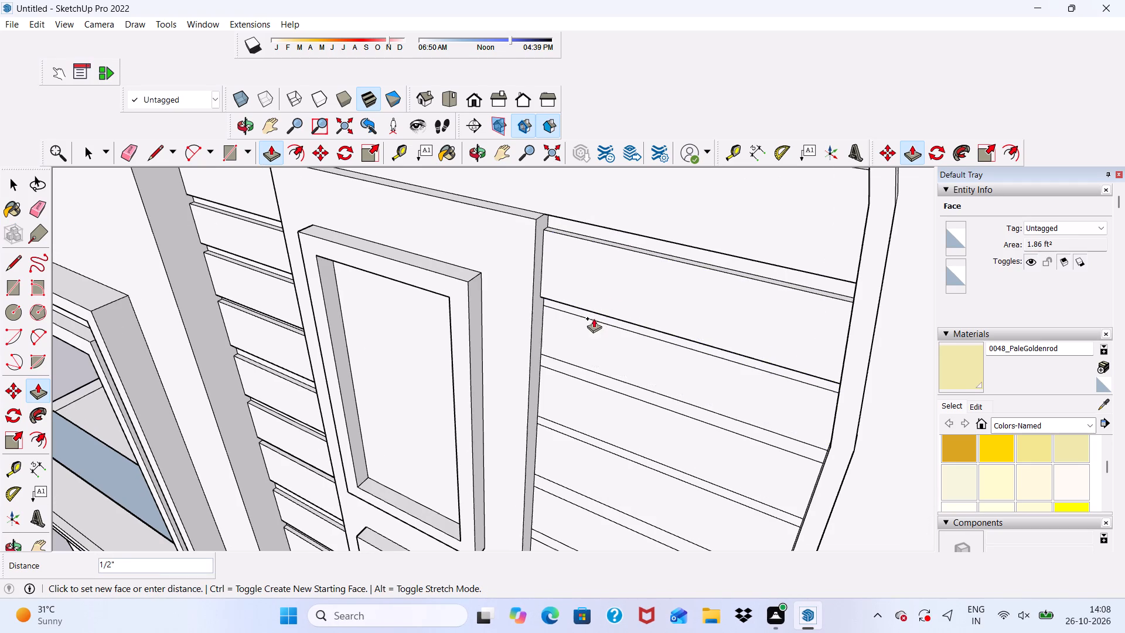
{"action": "left_click", "coordinate": [619, 313]}
Pull the third and fourth strips between the upright panel's upper frame and the curved band outward by 1" each.
{"action": "scroll", "coordinate": [589, 404], "scroll_direction": "down", "scroll_amount": 1}
{"action": "scroll", "coordinate": [589, 413], "scroll_direction": "up", "scroll_amount": 1}
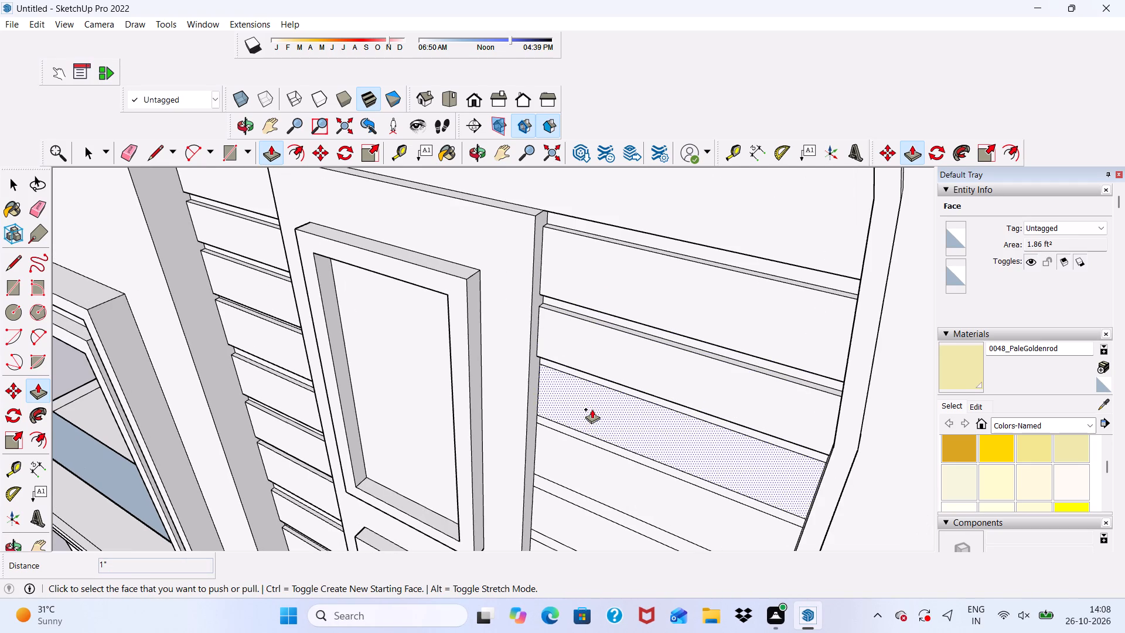
{"action": "left_click", "coordinate": [592, 409]}
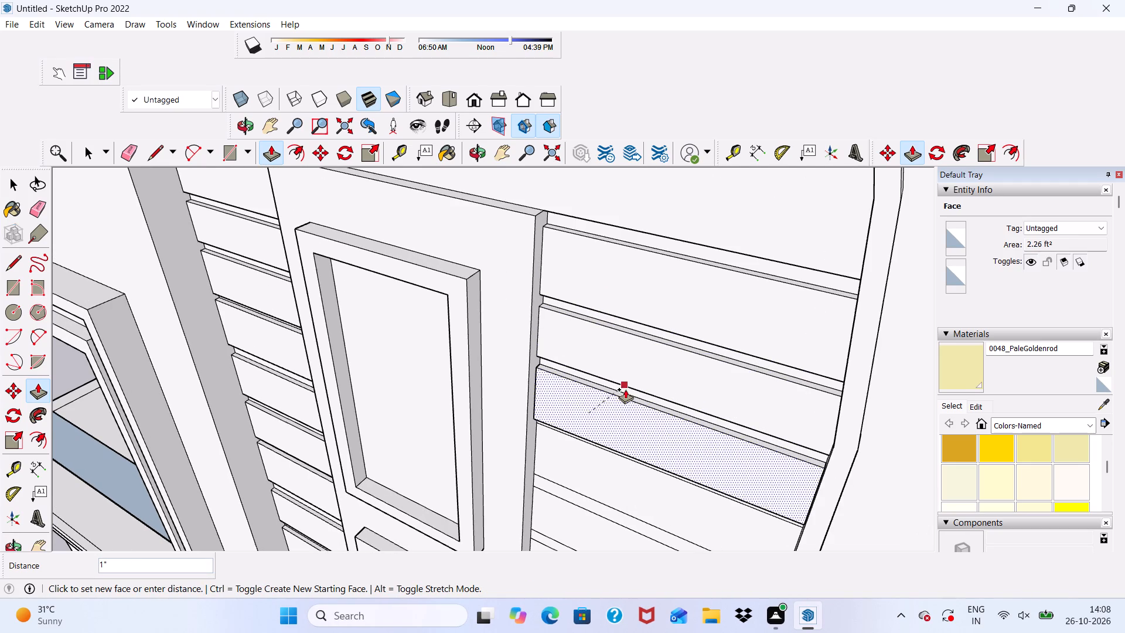
{"action": "left_click", "coordinate": [625, 389]}
{"action": "scroll", "coordinate": [564, 358], "scroll_direction": "down", "scroll_amount": 5}
{"action": "middle_click_drag", "start_coordinate": [589, 434], "coordinate": [555, 340]}
{"action": "scroll", "coordinate": [558, 430], "scroll_direction": "up", "scroll_amount": 6}
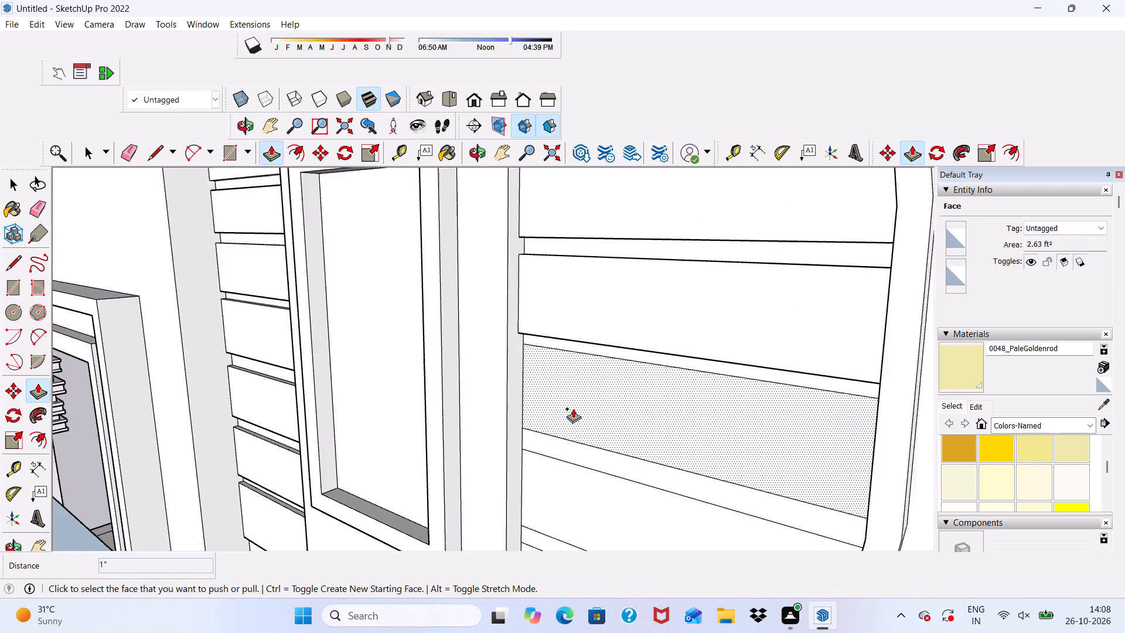
{"action": "left_click", "coordinate": [573, 409]}
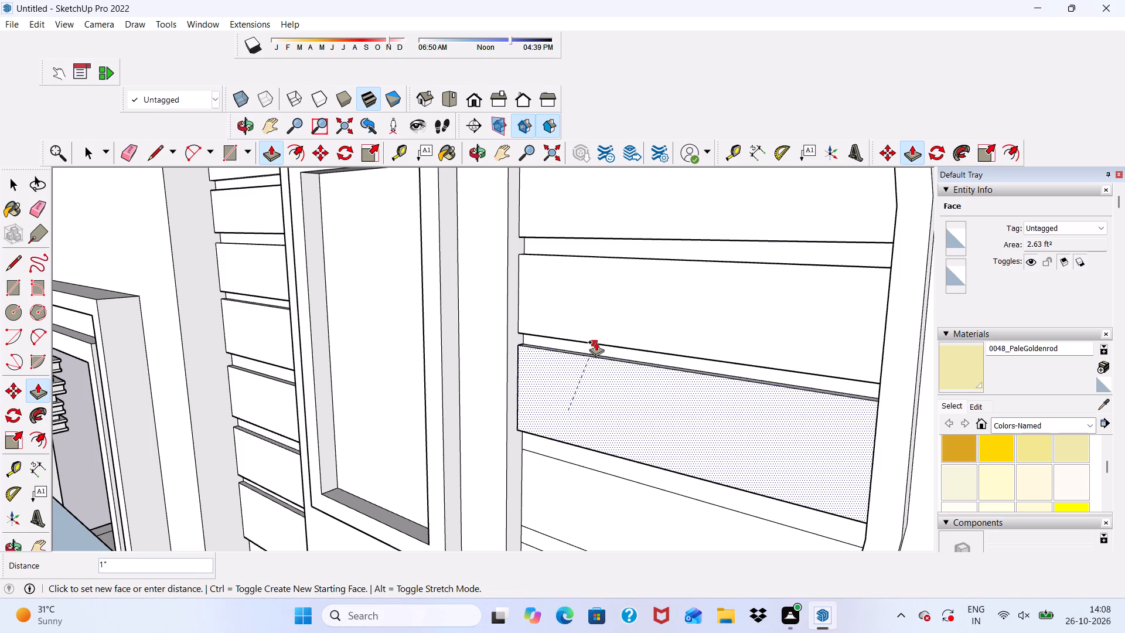
{"action": "left_click", "coordinate": [596, 342]}
Pull the fifth, sixth and seventh strips between the upright panel and the curved band outward by 1" each.
{"action": "scroll", "coordinate": [555, 304], "scroll_direction": "down", "scroll_amount": 6}
{"action": "scroll", "coordinate": [590, 506], "scroll_direction": "up", "scroll_amount": 5}
{"action": "left_click", "coordinate": [609, 427]}
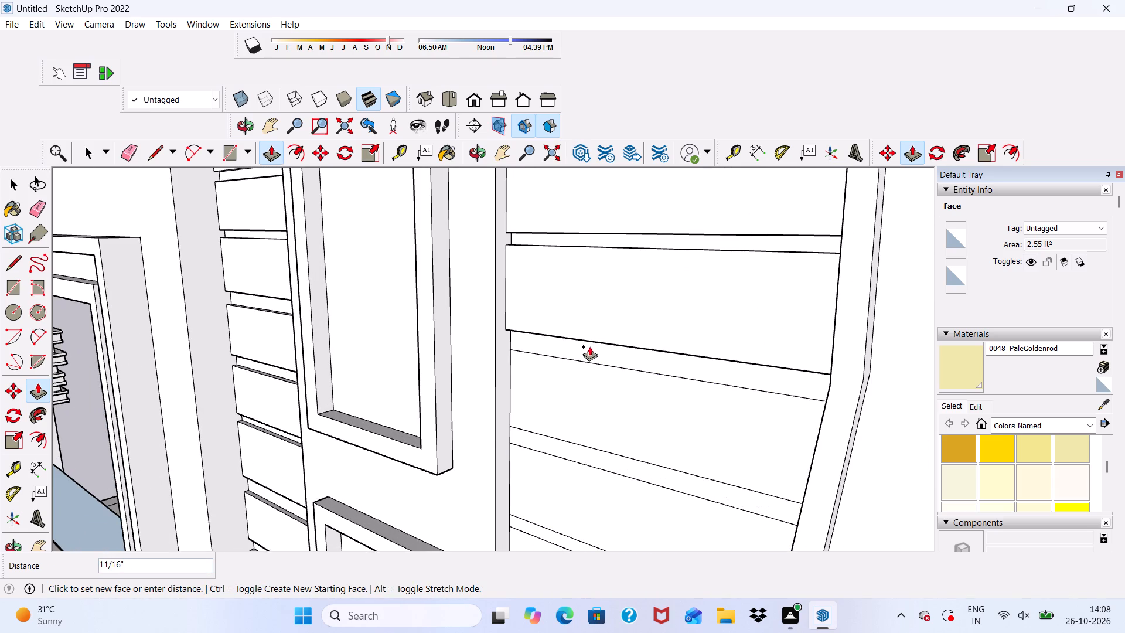
{"action": "left_click", "coordinate": [592, 339]}
{"action": "scroll", "coordinate": [594, 339], "scroll_direction": "down", "scroll_amount": 5}
{"action": "scroll", "coordinate": [616, 472], "scroll_direction": "up", "scroll_amount": 1}
{"action": "left_click", "coordinate": [618, 462]}
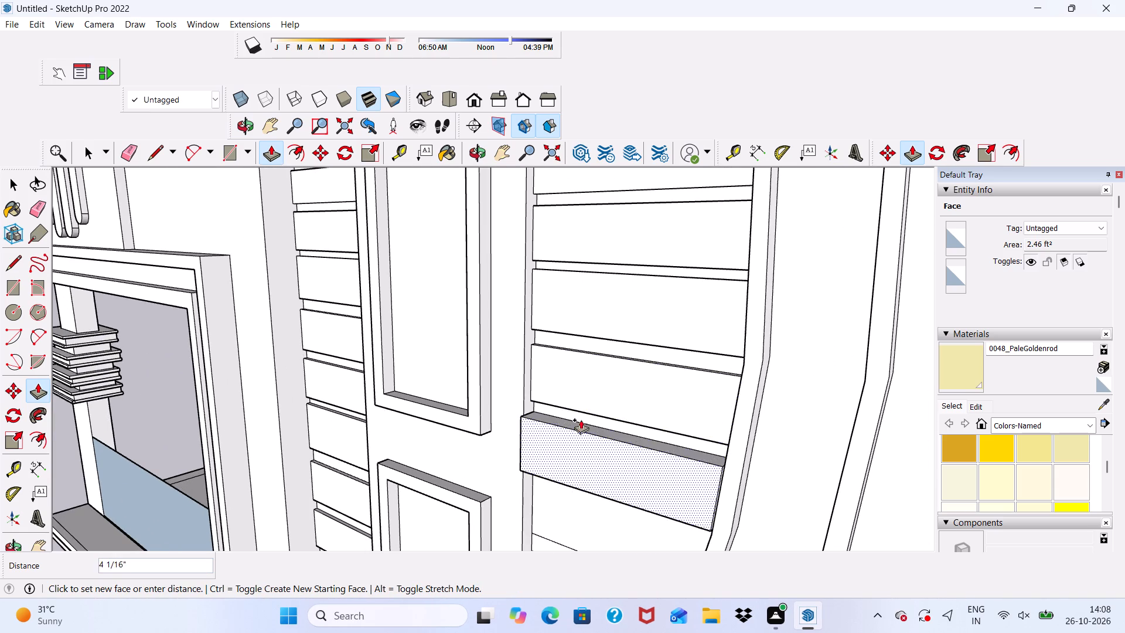
{"action": "left_click", "coordinate": [597, 412]}
{"action": "left_click", "coordinate": [594, 500]}
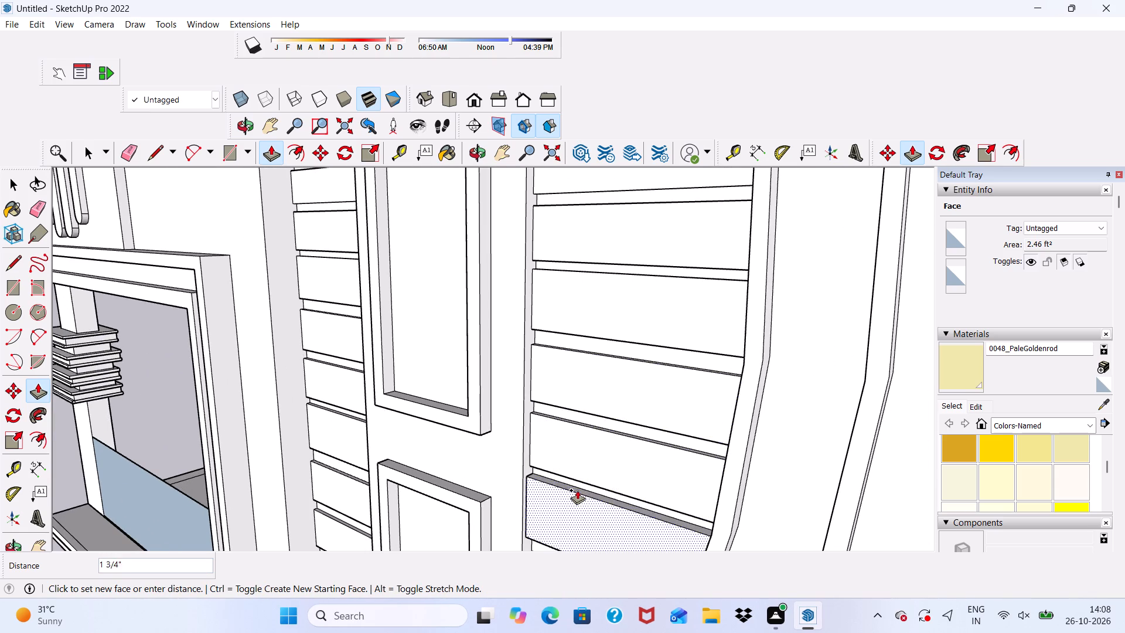
{"action": "left_click", "coordinate": [583, 477]}
Pull the next two strips, between the upright panel's lower frame and the curved band, outward by 1" each.
{"action": "scroll", "coordinate": [562, 421], "scroll_direction": "down", "scroll_amount": 5}
{"action": "scroll", "coordinate": [589, 536], "scroll_direction": "up", "scroll_amount": 6}
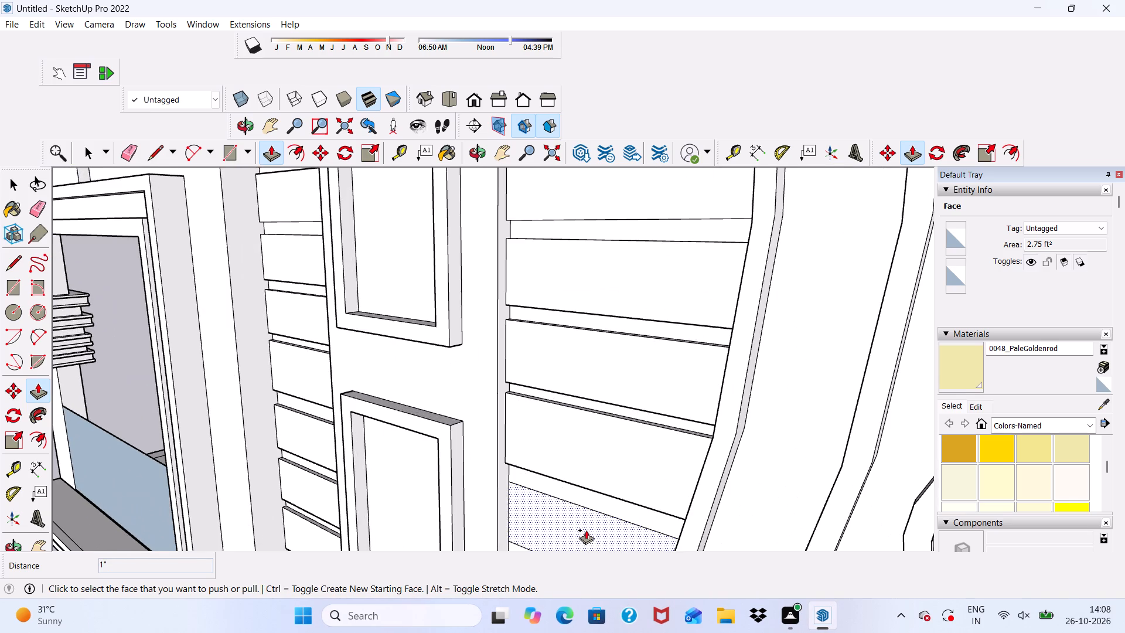
{"action": "left_click", "coordinate": [582, 524]}
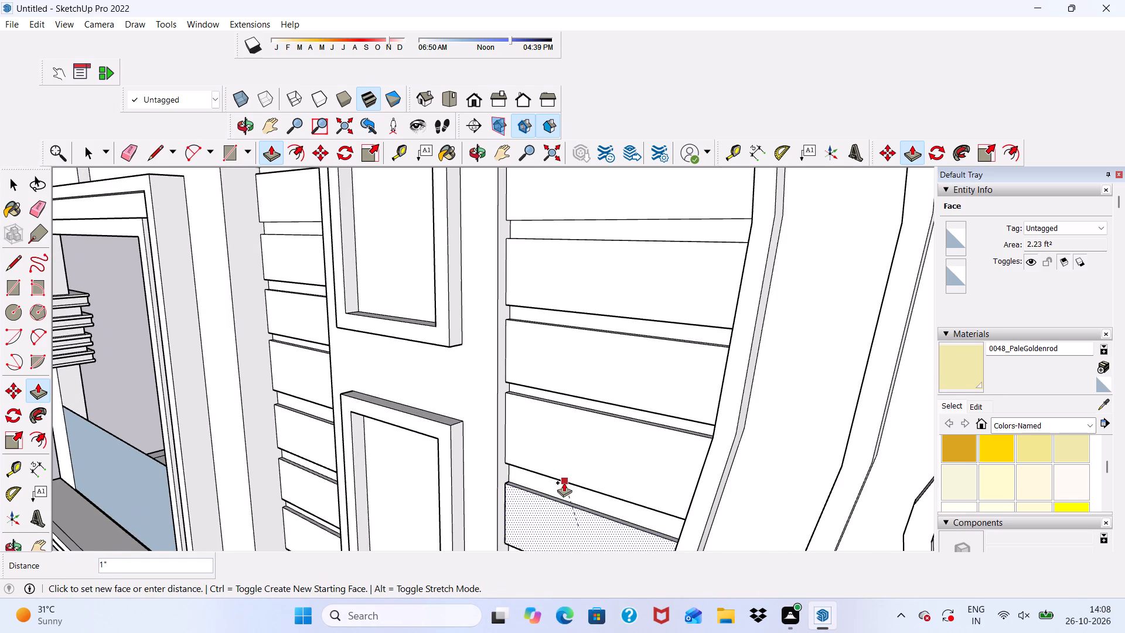
{"action": "left_click", "coordinate": [564, 482]}
{"action": "scroll", "coordinate": [577, 410], "scroll_direction": "down", "scroll_amount": 9}
{"action": "scroll", "coordinate": [618, 485], "scroll_direction": "up", "scroll_amount": 6}
{"action": "left_click", "coordinate": [577, 519]}
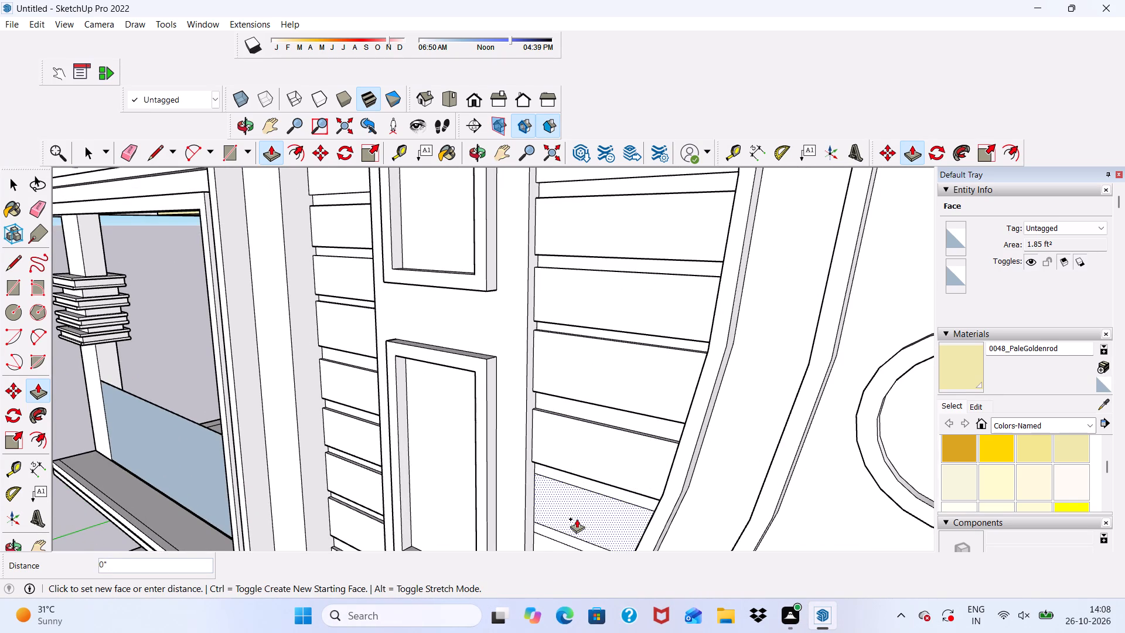
{"action": "left_click", "coordinate": [574, 471]}
Pull two more strips, between the lower end of the upright panel and the curved band, outward by 1" each.
{"action": "scroll", "coordinate": [585, 396], "scroll_direction": "down", "scroll_amount": 5}
{"action": "scroll", "coordinate": [592, 491], "scroll_direction": "up", "scroll_amount": 6}
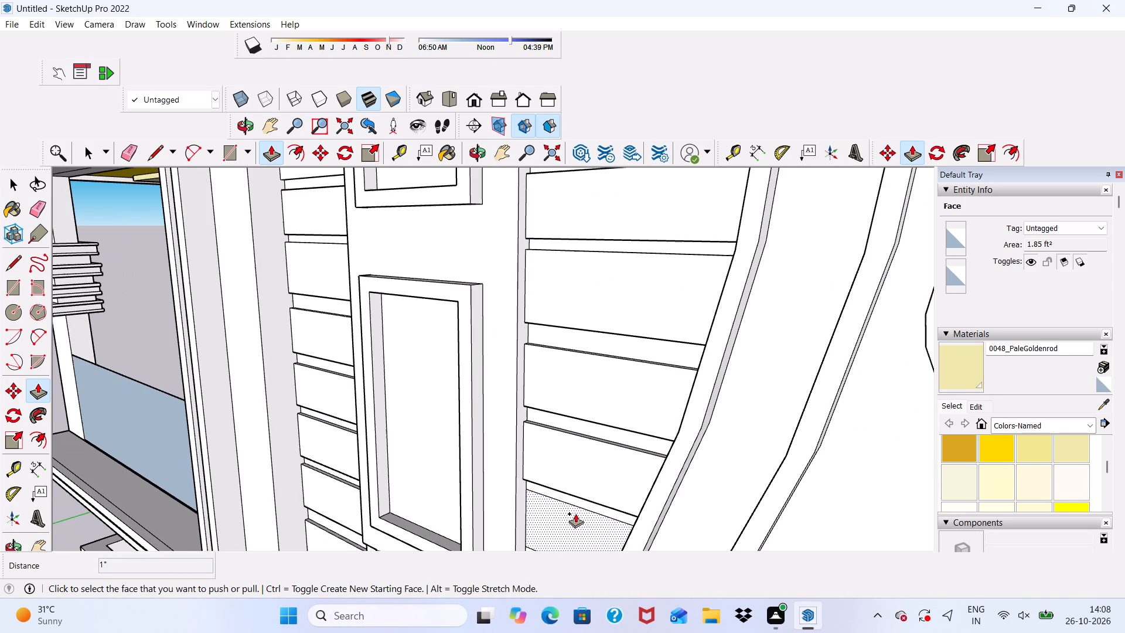
{"action": "left_click", "coordinate": [574, 518]}
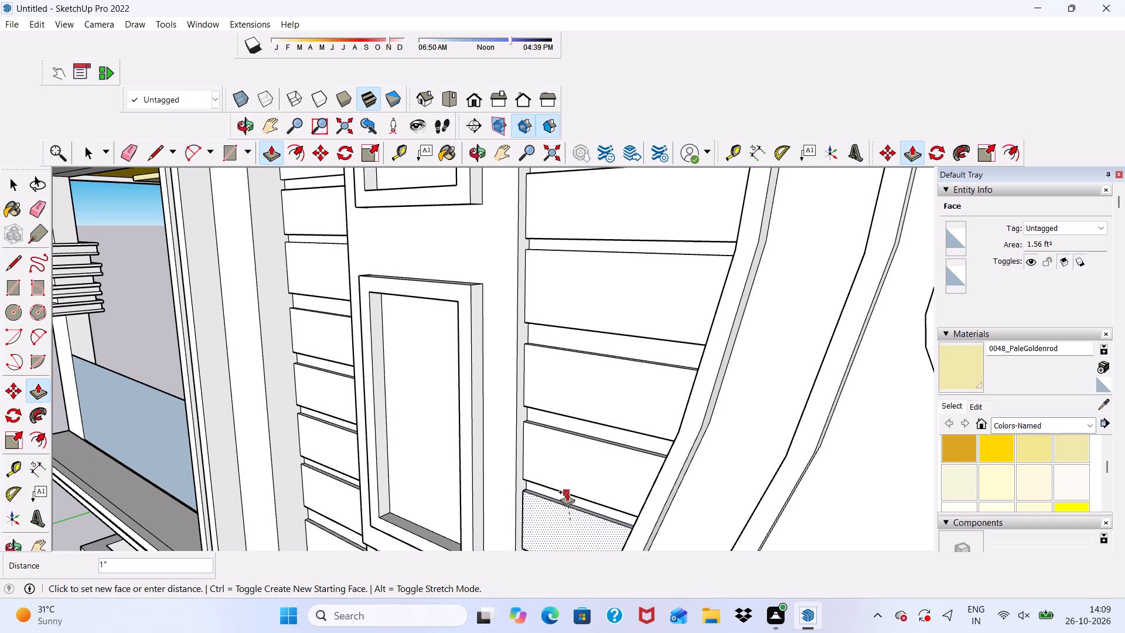
{"action": "left_click", "coordinate": [565, 492]}
{"action": "scroll", "coordinate": [563, 455], "scroll_direction": "down", "scroll_amount": 7}
{"action": "scroll", "coordinate": [566, 526], "scroll_direction": "up", "scroll_amount": 7}
{"action": "left_click", "coordinate": [561, 529]}
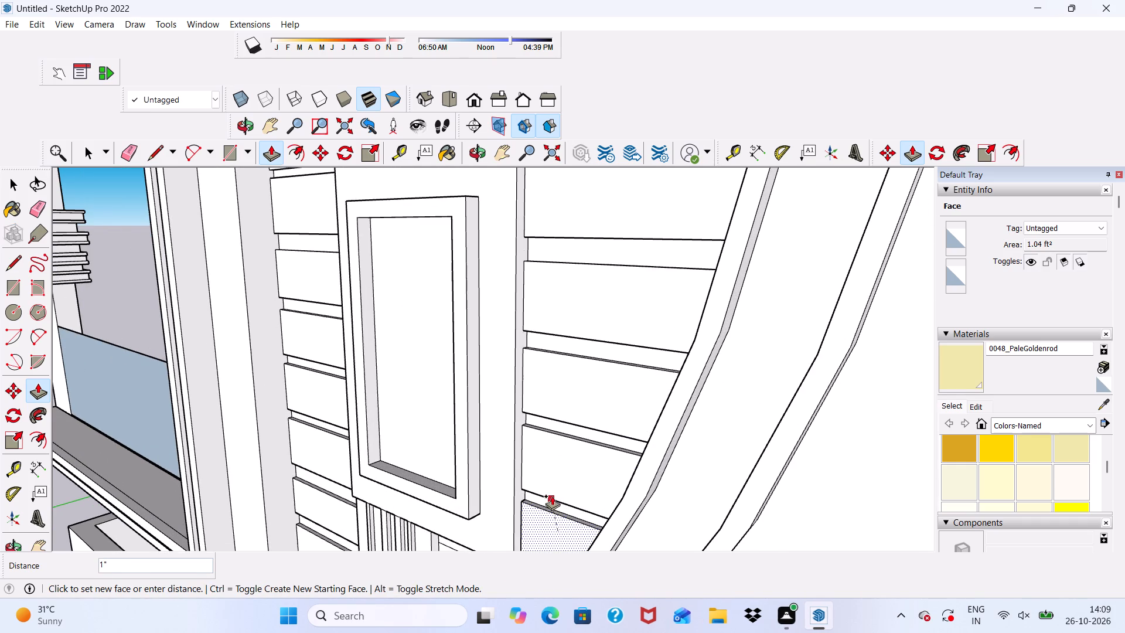
{"action": "left_click", "coordinate": [552, 496]}
Pull the first two strips between the ribbed block and the curved band, just below the upright panel, outward by 1" each.
{"action": "scroll", "coordinate": [588, 448], "scroll_direction": "down", "scroll_amount": 9}
{"action": "scroll", "coordinate": [548, 507], "scroll_direction": "up", "scroll_amount": 6}
{"action": "left_click", "coordinate": [548, 511]}
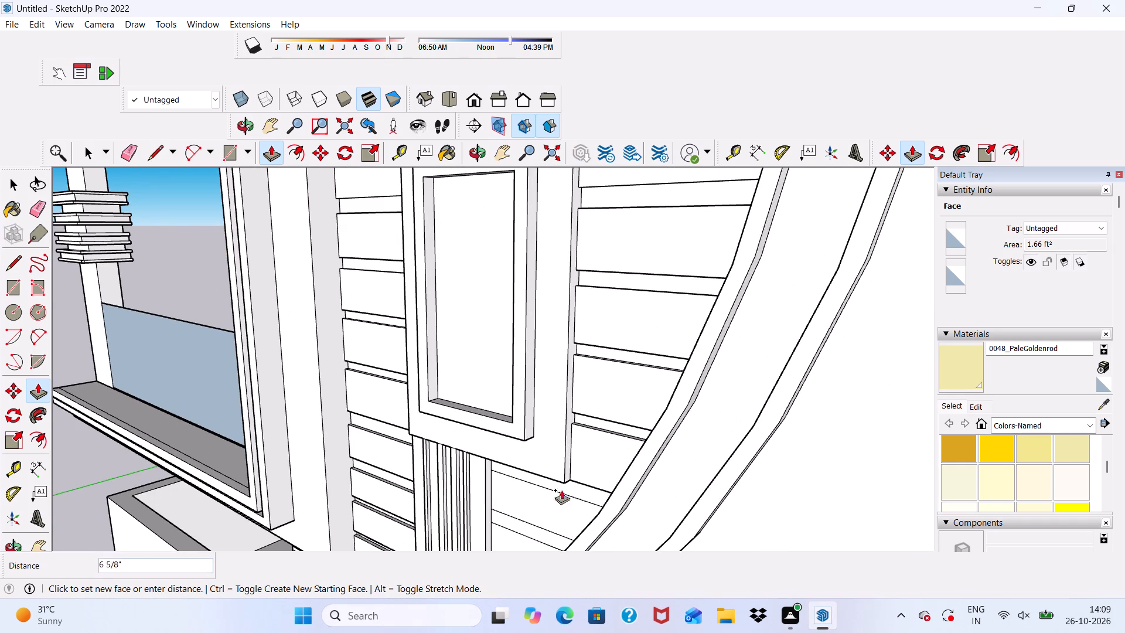
{"action": "scroll", "coordinate": [605, 411], "scroll_direction": "down", "scroll_amount": 5}
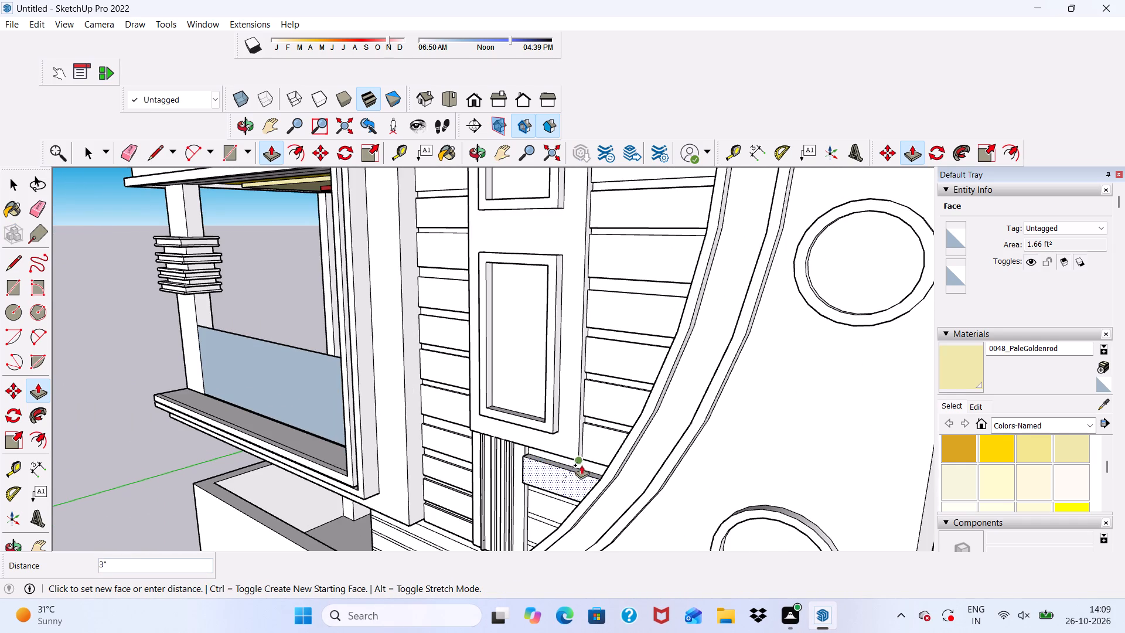
{"action": "scroll", "coordinate": [596, 461], "scroll_direction": "up", "scroll_amount": 8}
{"action": "left_click", "coordinate": [589, 458]}
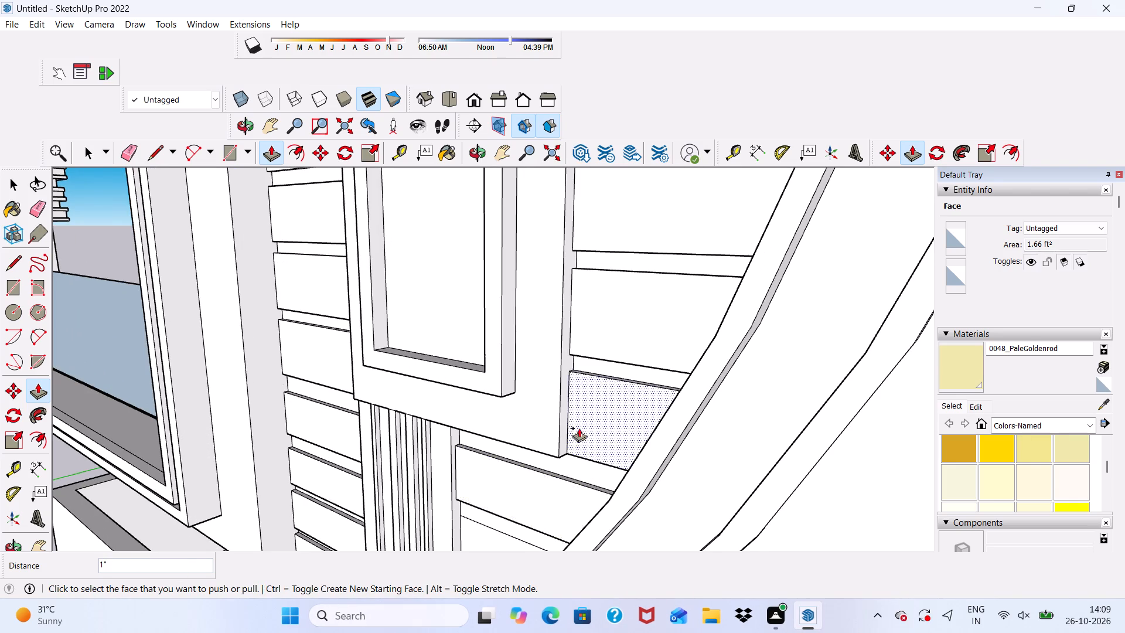
{"action": "scroll", "coordinate": [566, 451], "scroll_direction": "down", "scroll_amount": 4}
{"action": "scroll", "coordinate": [554, 513], "scroll_direction": "up", "scroll_amount": 5}
{"action": "left_click", "coordinate": [493, 541]}
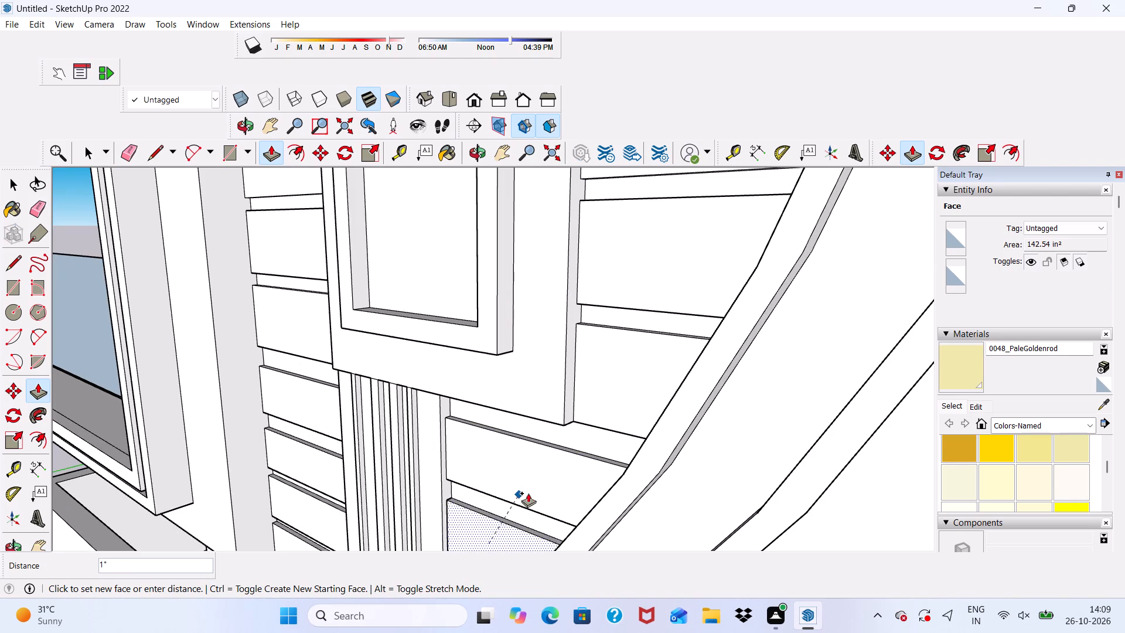
{"action": "left_click", "coordinate": [531, 508]}
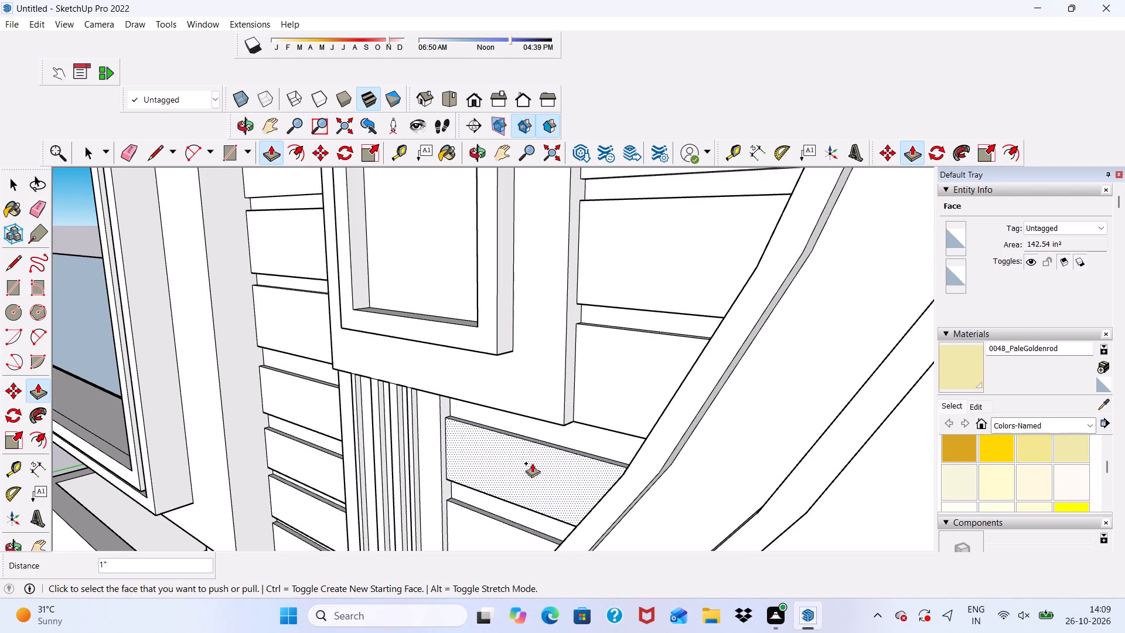
Pull the last two strips between the ribbed block and the curved band, including the small corner piece, outward by 1" each.
{"action": "scroll", "coordinate": [533, 462], "scroll_direction": "down", "scroll_amount": 7}
{"action": "scroll", "coordinate": [529, 517], "scroll_direction": "up", "scroll_amount": 8}
{"action": "scroll", "coordinate": [490, 501], "scroll_direction": "down", "scroll_amount": 8}
{"action": "scroll", "coordinate": [526, 509], "scroll_direction": "up", "scroll_amount": 8}
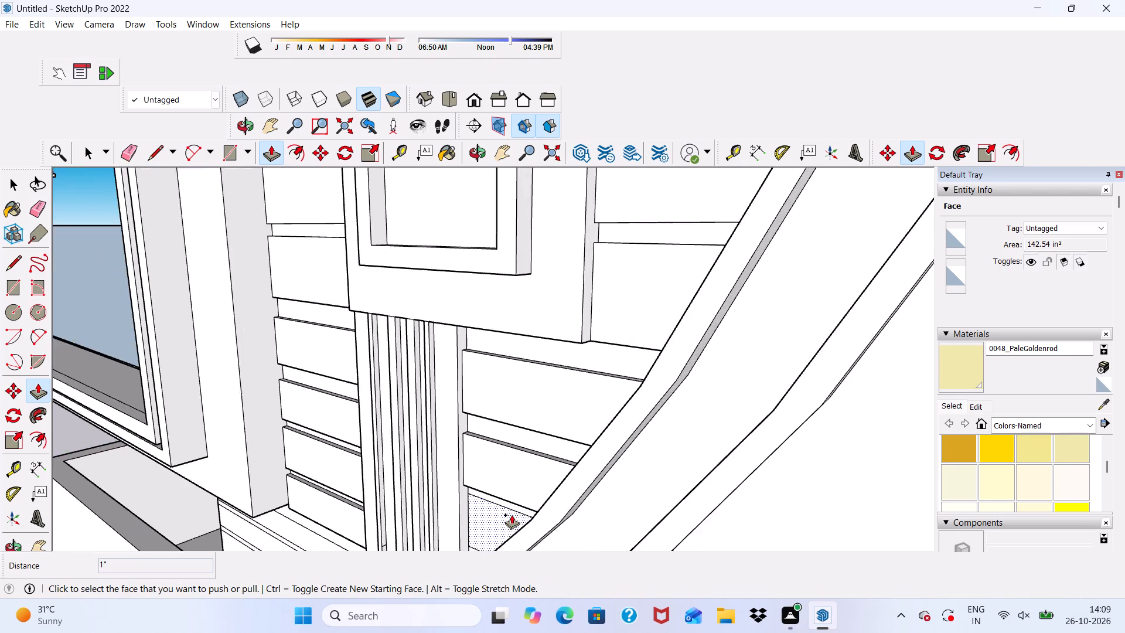
{"action": "scroll", "coordinate": [512, 515], "scroll_direction": "up", "scroll_amount": 2}
{"action": "left_click", "coordinate": [504, 513]}
{"action": "left_click", "coordinate": [481, 483]}
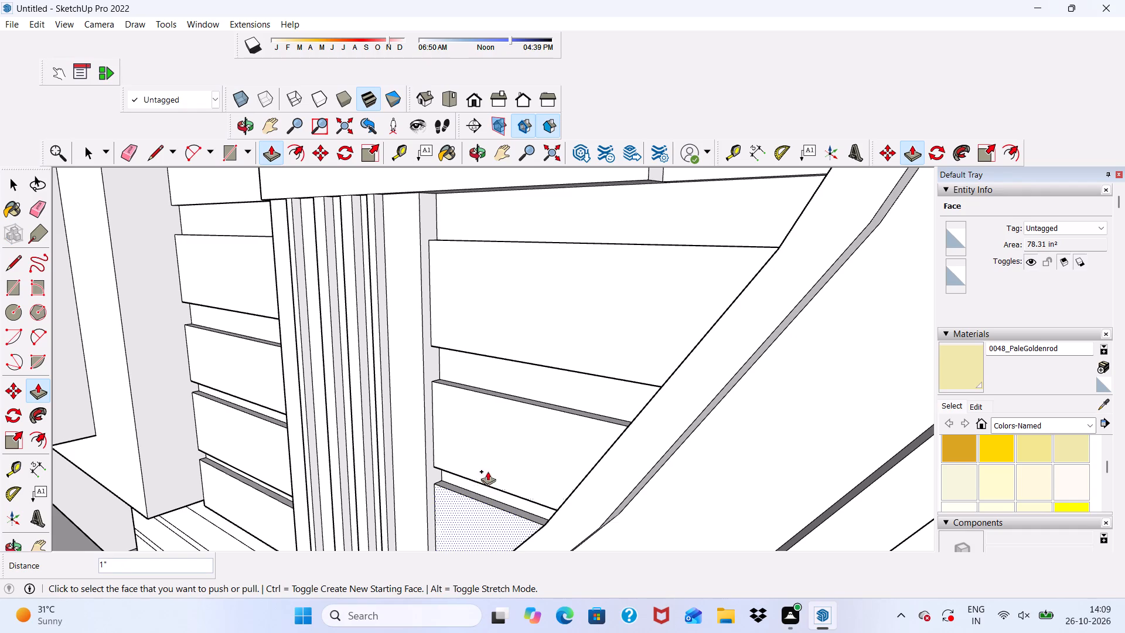
{"action": "scroll", "coordinate": [507, 428], "scroll_direction": "down", "scroll_amount": 6}
{"action": "scroll", "coordinate": [501, 512], "scroll_direction": "up", "scroll_amount": 16}
{"action": "left_click", "coordinate": [459, 523]}
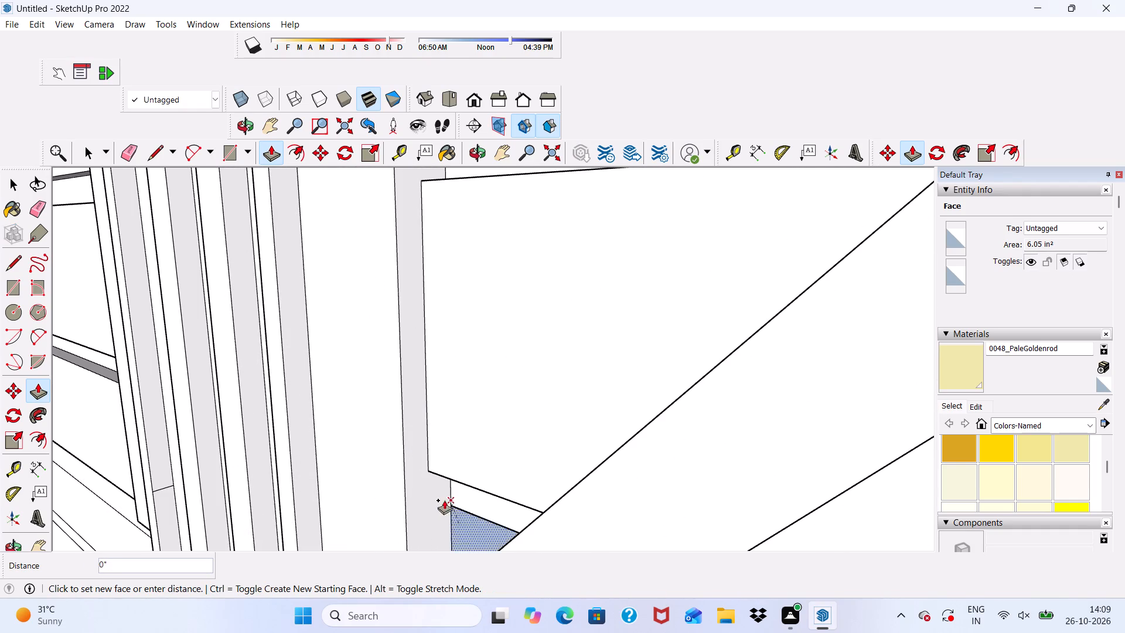
{"action": "left_click", "coordinate": [445, 474]}
{"action": "scroll", "coordinate": [455, 496], "scroll_direction": "down", "scroll_amount": 6}
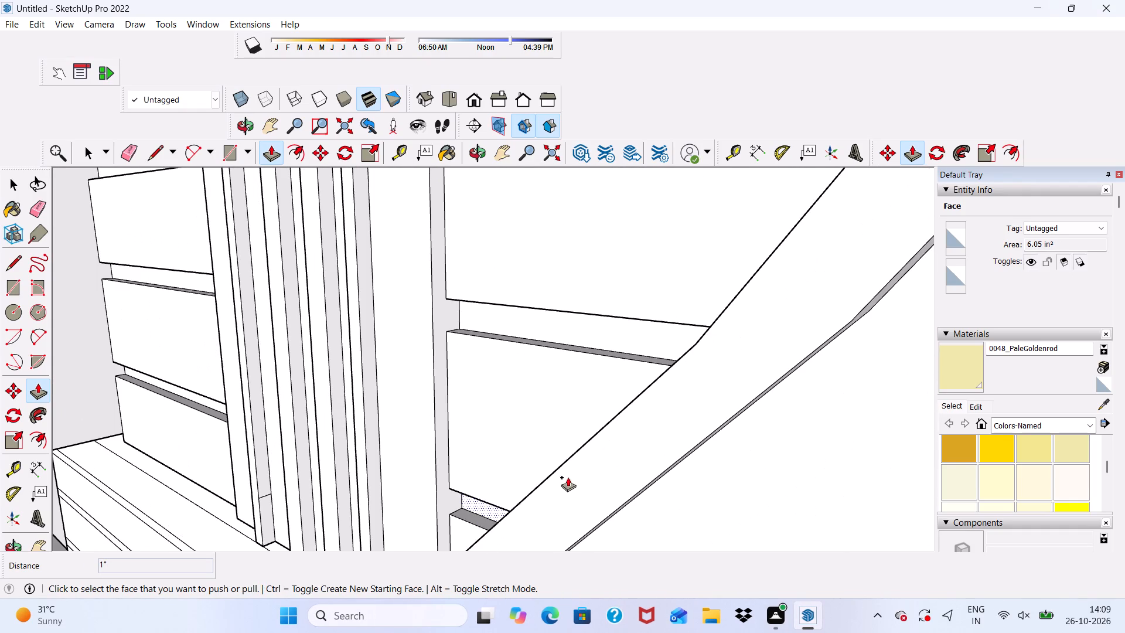
{"action": "key", "text": "space"}
Pull the uppermost full strip of the clad wall below the window surround and ribbed block outward by 1".
{"action": "scroll", "coordinate": [567, 498], "scroll_direction": "down", "scroll_amount": 10}
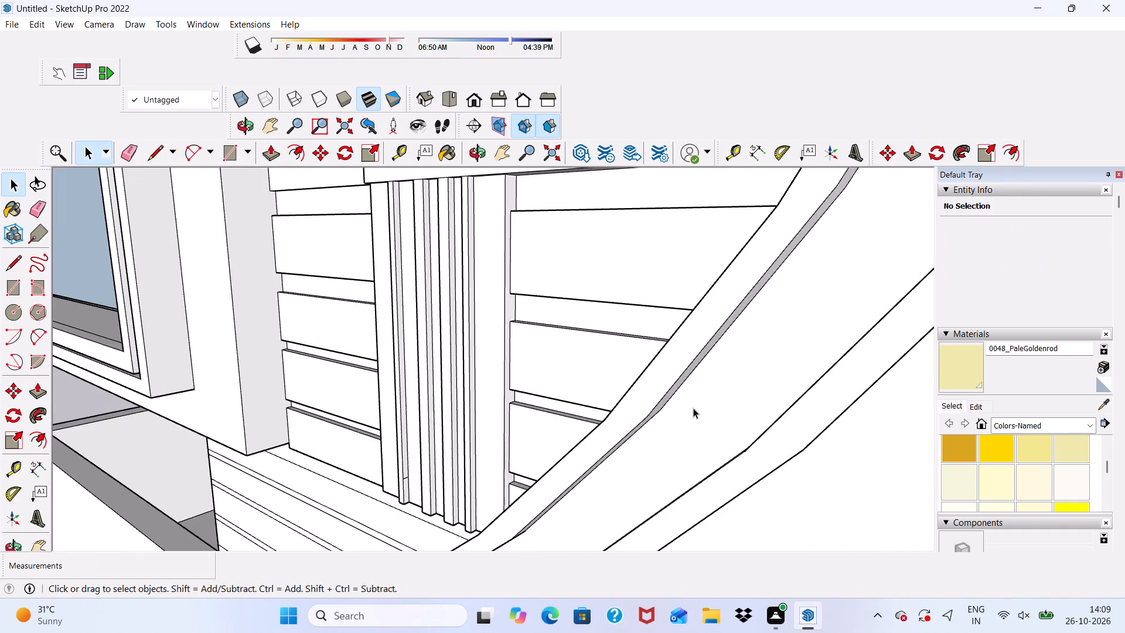
{"action": "scroll", "coordinate": [693, 408], "scroll_direction": "down", "scroll_amount": 12}
{"action": "middle_click_drag", "start_coordinate": [690, 399], "coordinate": [820, 290]}
{"action": "scroll", "coordinate": [465, 541], "scroll_direction": "up", "scroll_amount": 4}
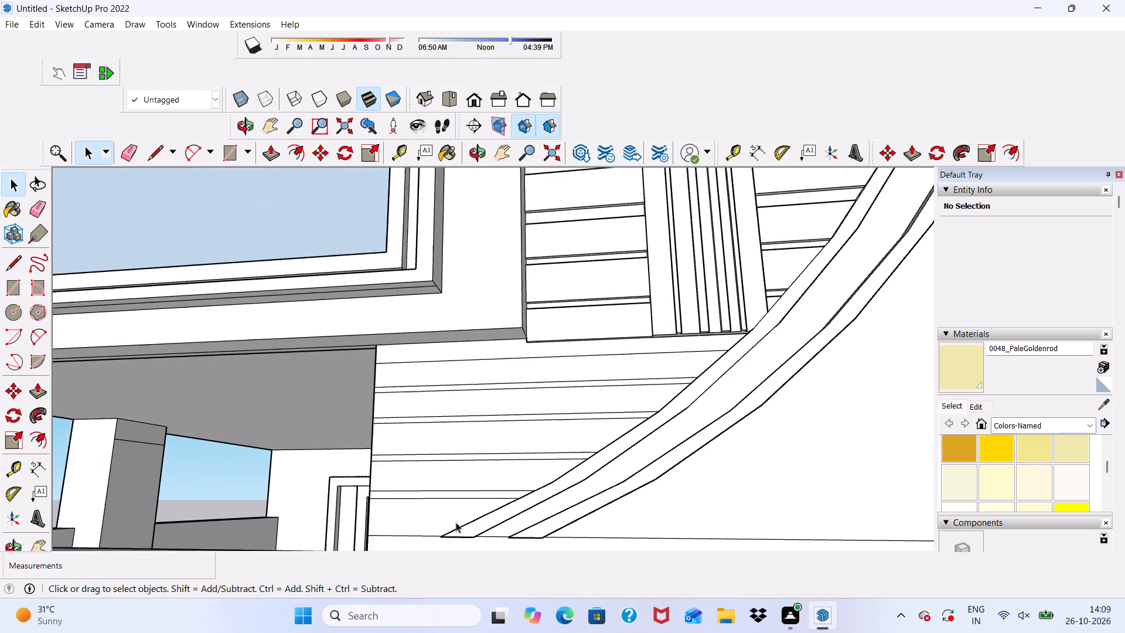
{"action": "scroll", "coordinate": [456, 522], "scroll_direction": "up", "scroll_amount": 3}
{"action": "scroll", "coordinate": [680, 368], "scroll_direction": "up", "scroll_amount": 6}
{"action": "scroll", "coordinate": [560, 324], "scroll_direction": "down", "scroll_amount": 2}
{"action": "scroll", "coordinate": [489, 287], "scroll_direction": "up", "scroll_amount": 11}
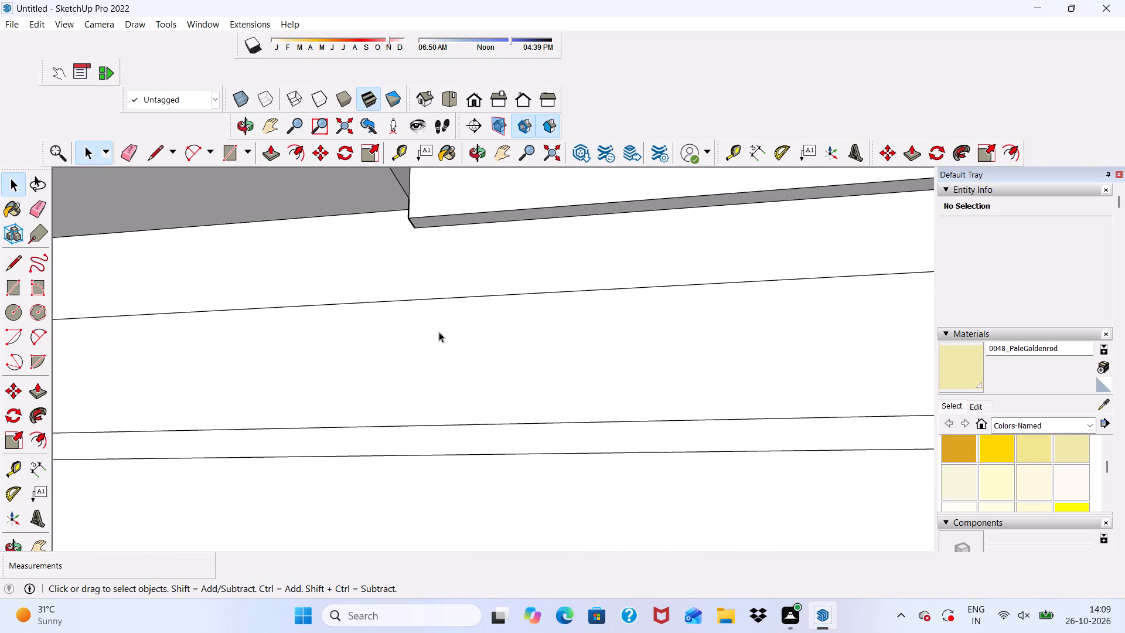
{"action": "left_click", "coordinate": [439, 332]}
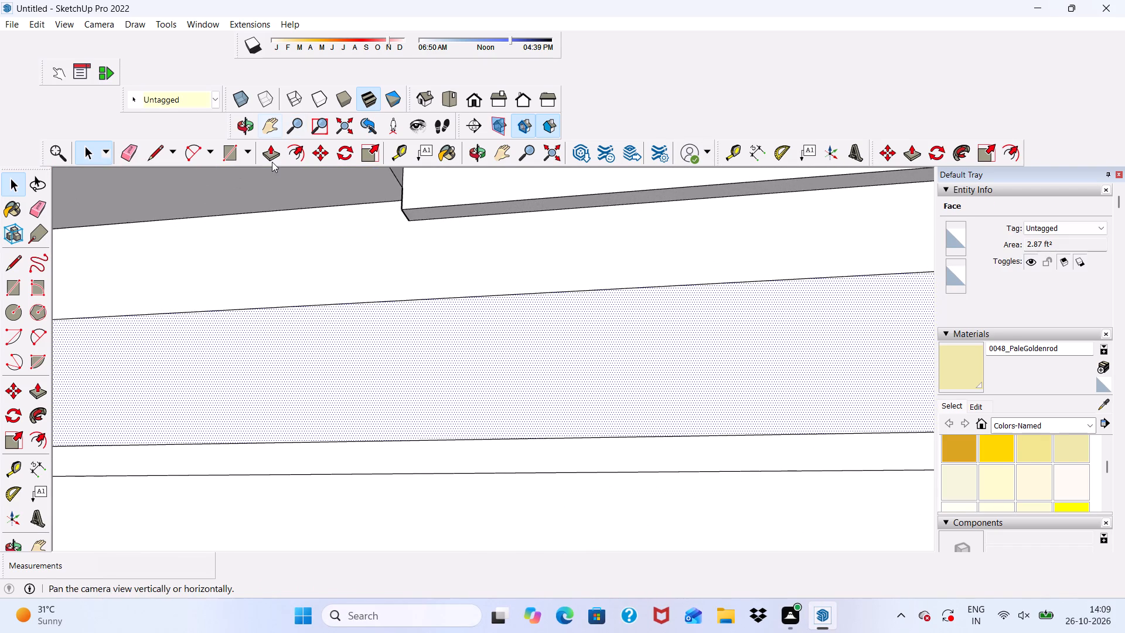
{"action": "left_click", "coordinate": [272, 155]}
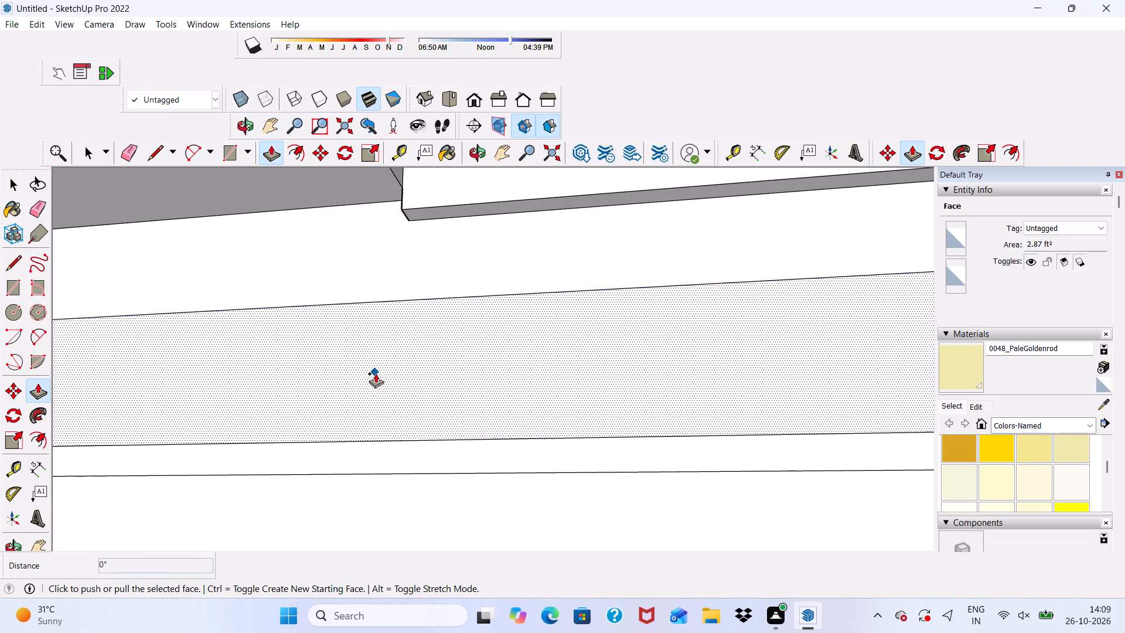
{"action": "left_click", "coordinate": [378, 369]}
{"action": "scroll", "coordinate": [428, 236], "scroll_direction": "down", "scroll_amount": 1}
{"action": "middle_click_drag", "start_coordinate": [431, 242], "coordinate": [399, 393]}
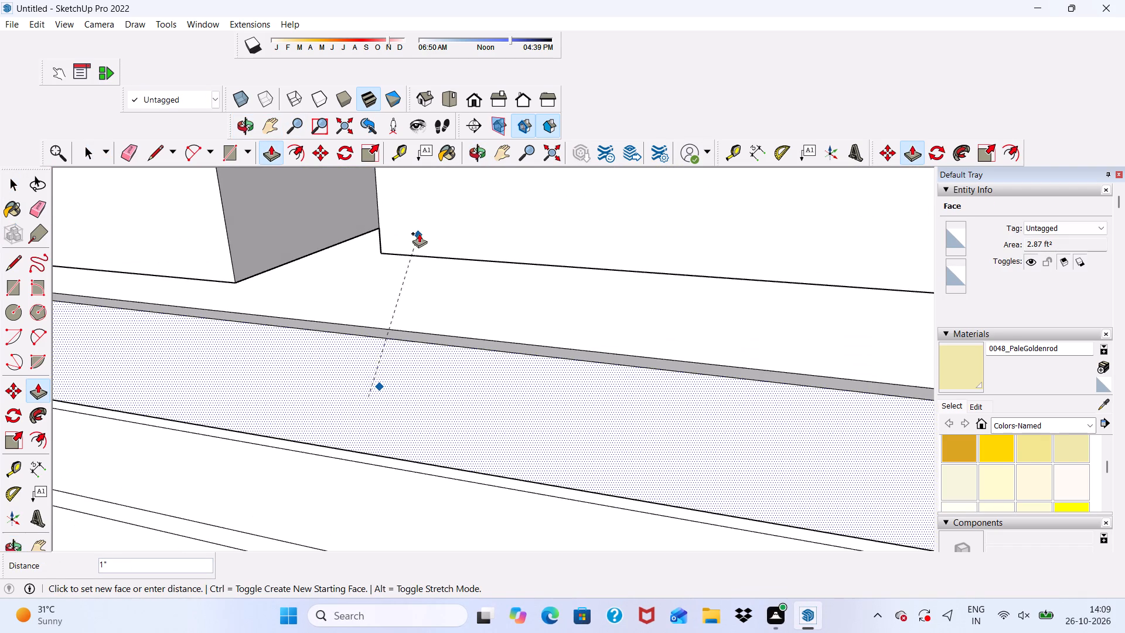
{"action": "left_click", "coordinate": [447, 256]}
{"action": "scroll", "coordinate": [427, 321], "scroll_direction": "down", "scroll_amount": 5}
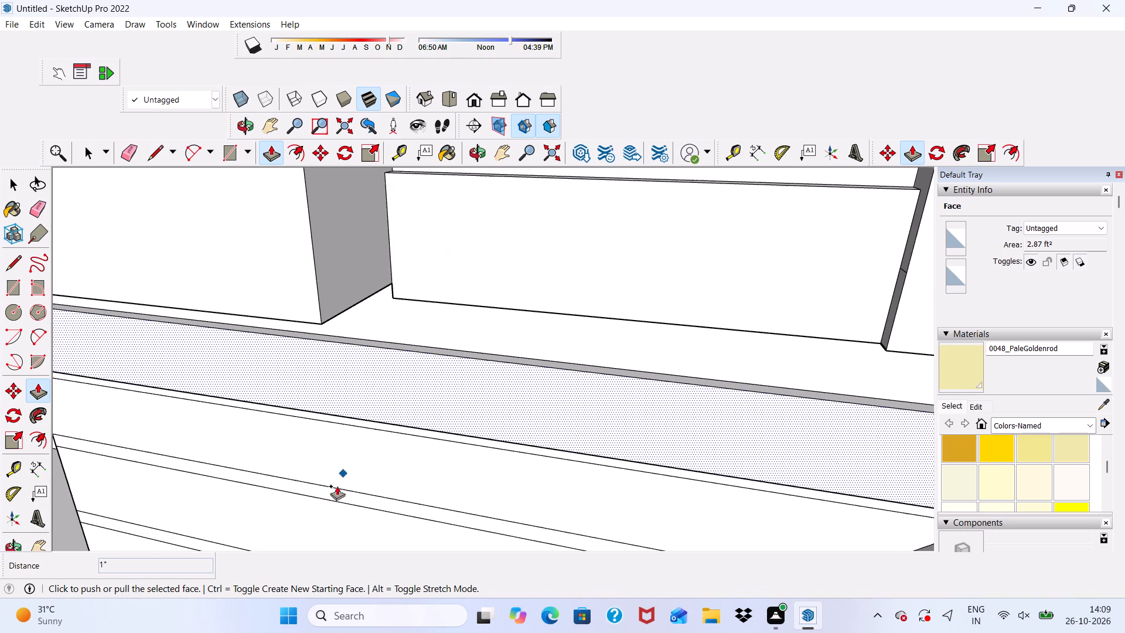
{"action": "key", "text": "space"}
Pull the second and third full strips of the clad wall, below the uppermost full one, outward by 1" each.
{"action": "left_click", "coordinate": [349, 473]}
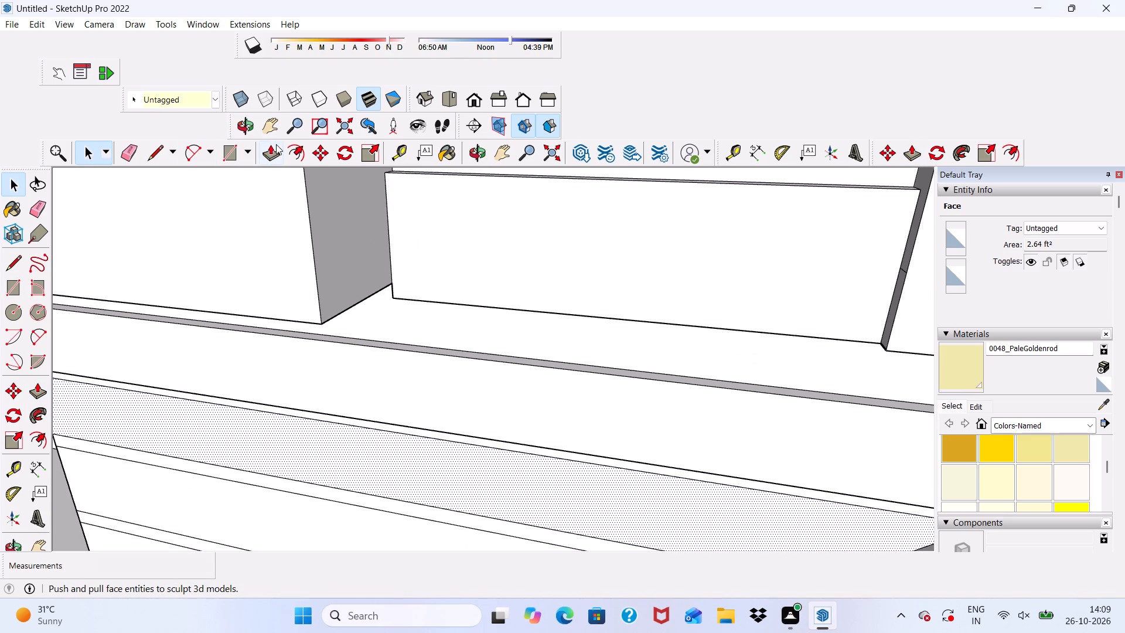
{"action": "left_click", "coordinate": [272, 150]}
{"action": "left_click", "coordinate": [306, 426]}
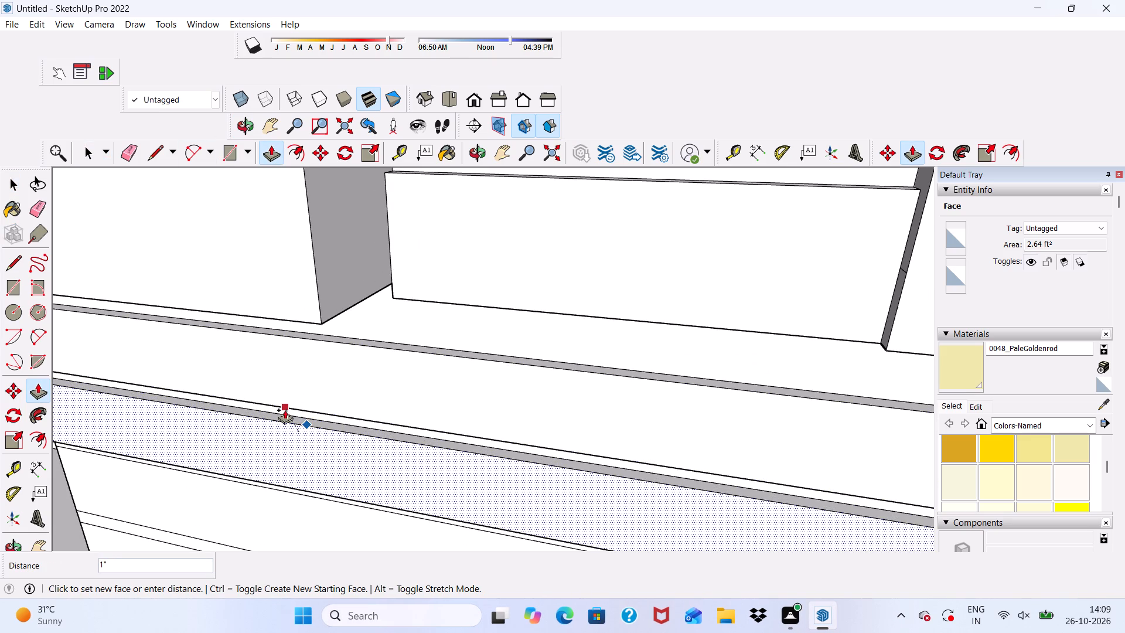
{"action": "left_click_drag", "start_coordinate": [306, 407], "coordinate": [308, 402]}
{"action": "scroll", "coordinate": [308, 362], "scroll_direction": "down", "scroll_amount": 5}
{"action": "scroll", "coordinate": [286, 491], "scroll_direction": "up", "scroll_amount": 1}
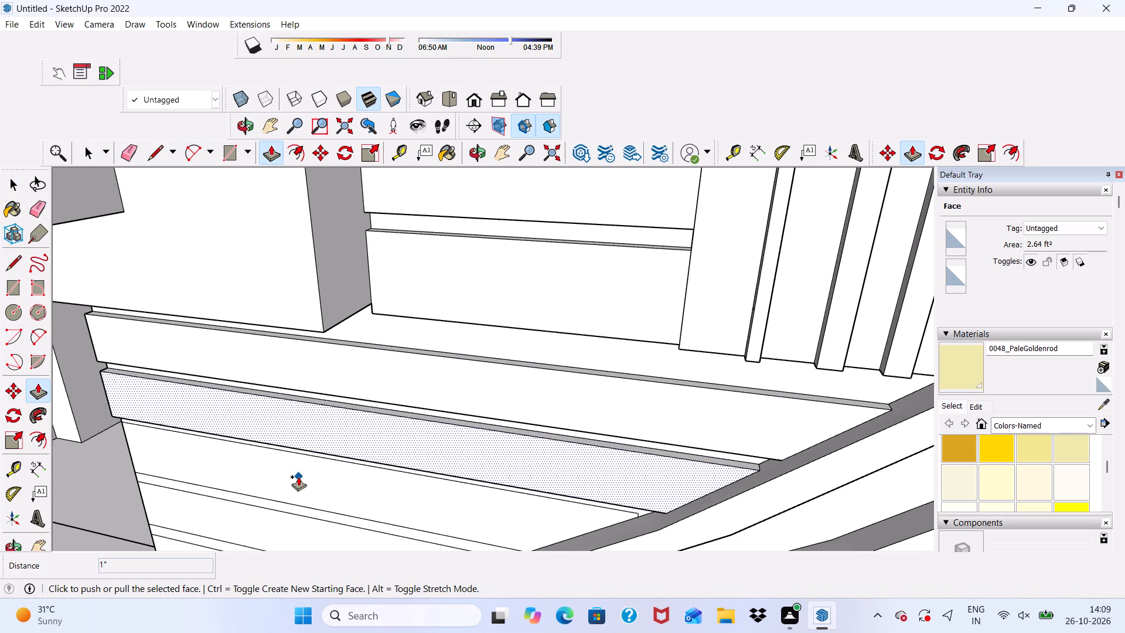
{"action": "key", "text": "space"}
{"action": "left_click", "coordinate": [298, 477]}
{"action": "left_click", "coordinate": [276, 148]}
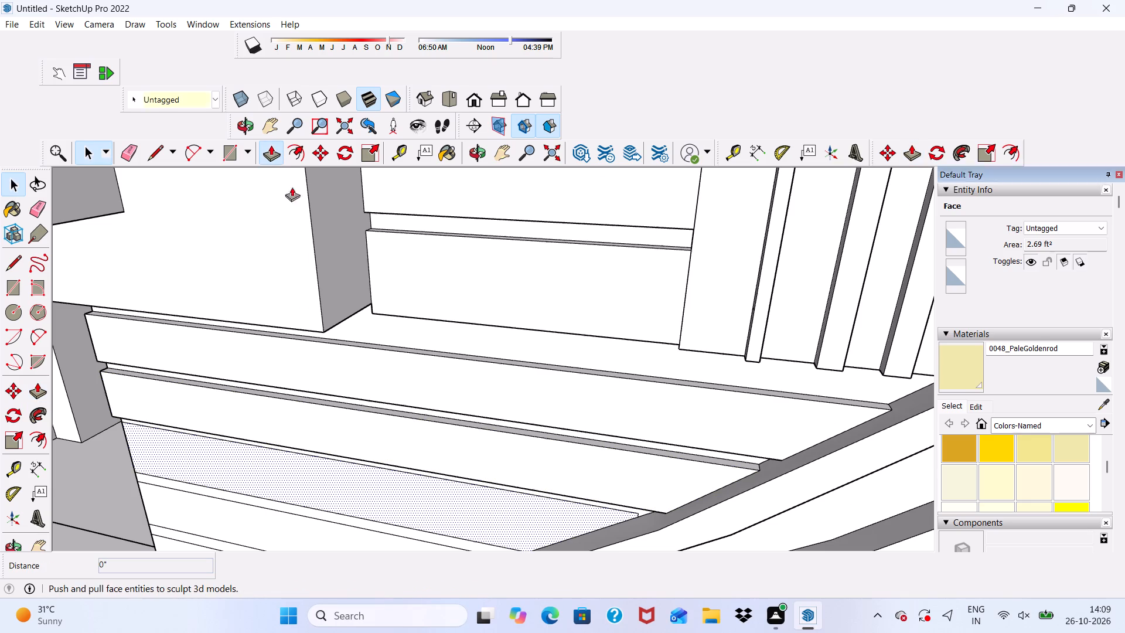
{"action": "left_click", "coordinate": [291, 462]}
{"action": "left_click", "coordinate": [297, 445]}
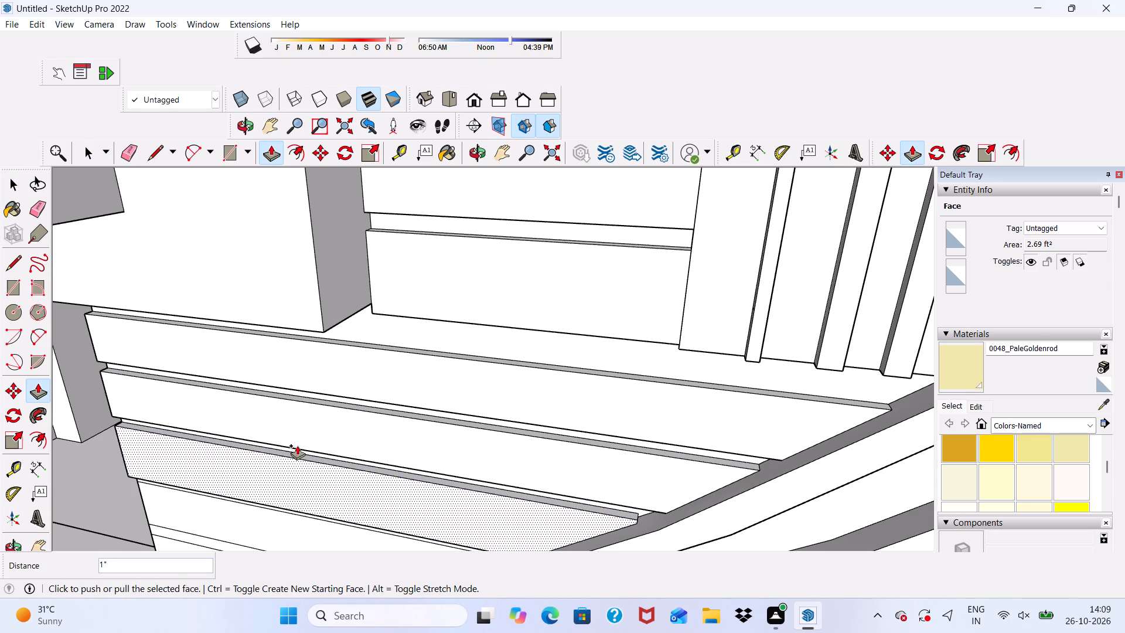
{"action": "scroll", "coordinate": [298, 379], "scroll_direction": "down", "scroll_amount": 6}
{"action": "scroll", "coordinate": [277, 492], "scroll_direction": "up", "scroll_amount": 6}
Pull the two lowest strips of the clad wall, just above the base wall, outward by 1" each.
{"action": "key", "text": "space"}
{"action": "left_click", "coordinate": [277, 487]}
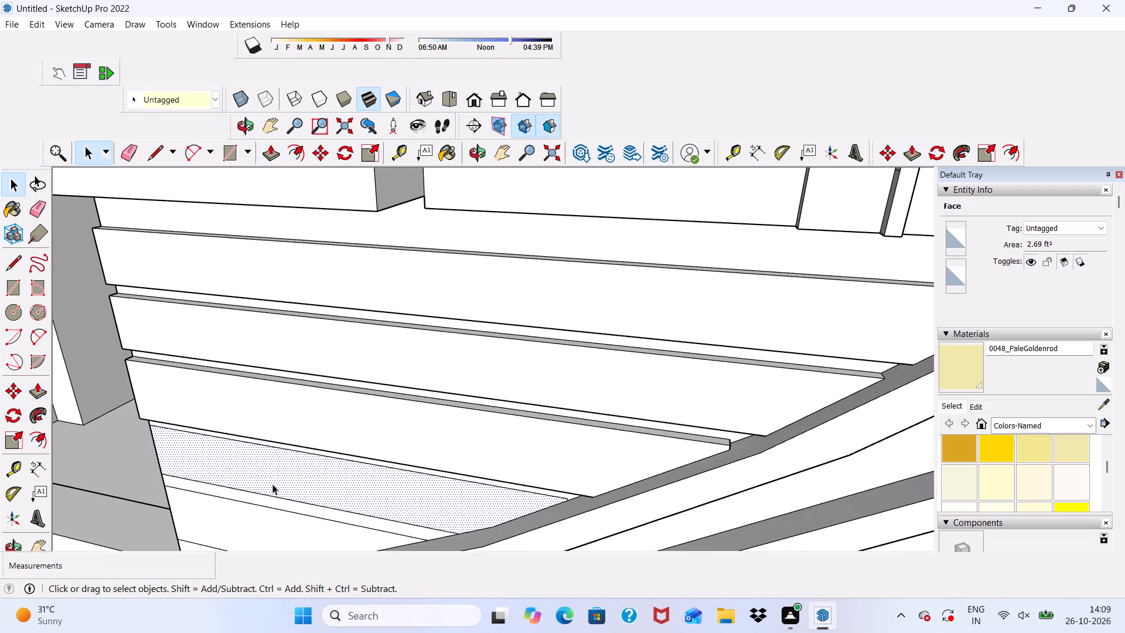
{"action": "left_click", "coordinate": [265, 156]}
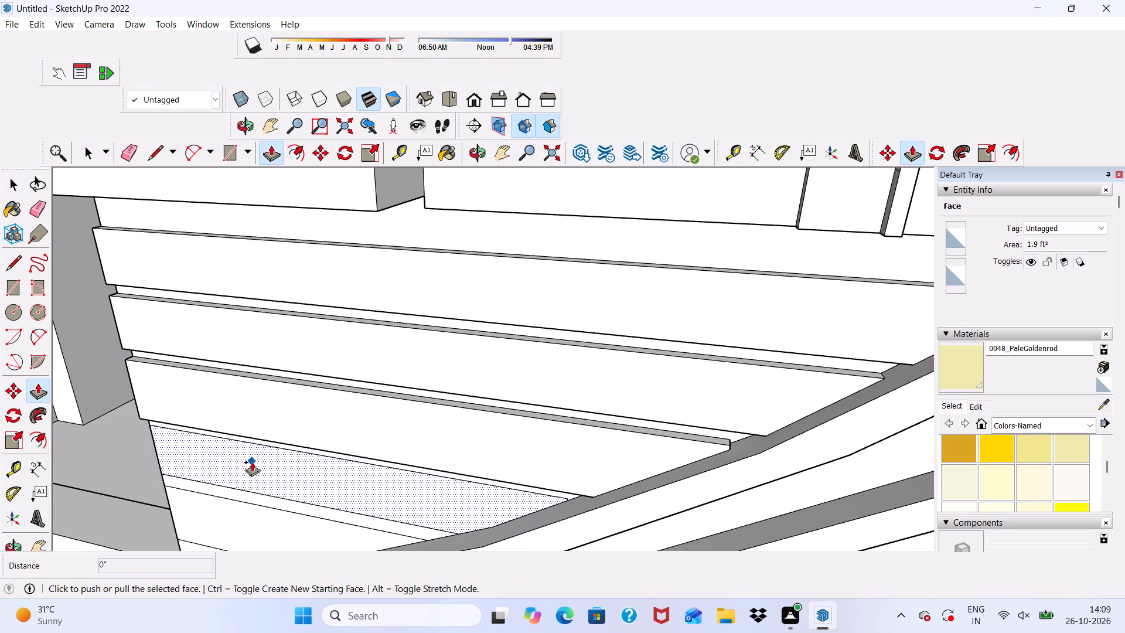
{"action": "left_click", "coordinate": [252, 462]}
{"action": "left_click", "coordinate": [238, 434]}
{"action": "scroll", "coordinate": [244, 527], "scroll_direction": "down", "scroll_amount": 3}
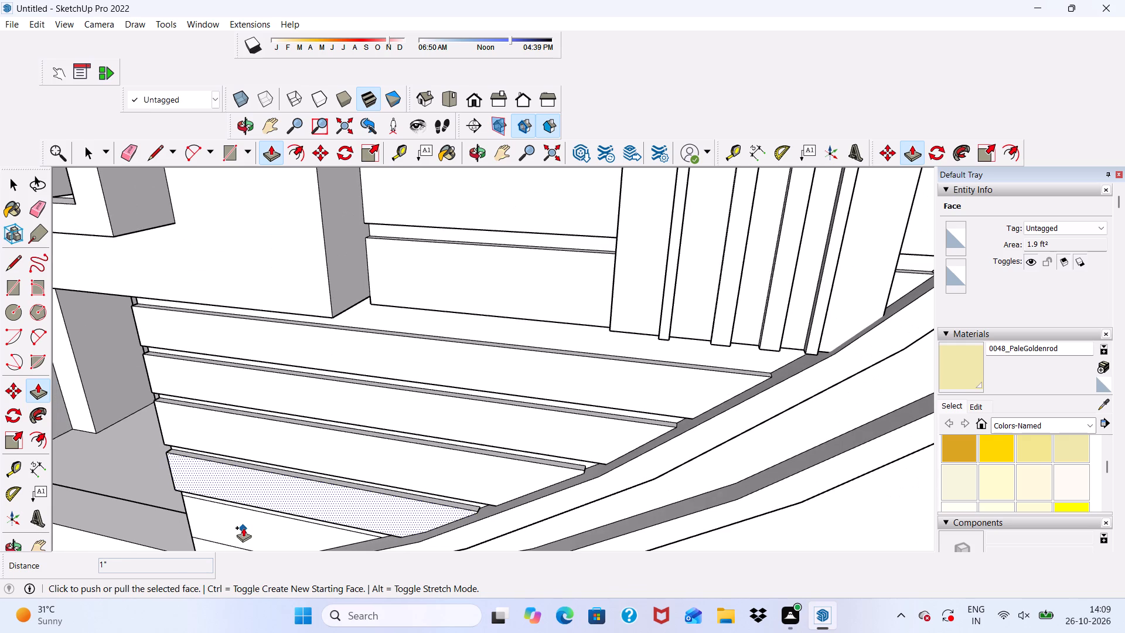
{"action": "key", "text": "space"}
{"action": "left_click", "coordinate": [243, 527]}
{"action": "left_click", "coordinate": [278, 149]}
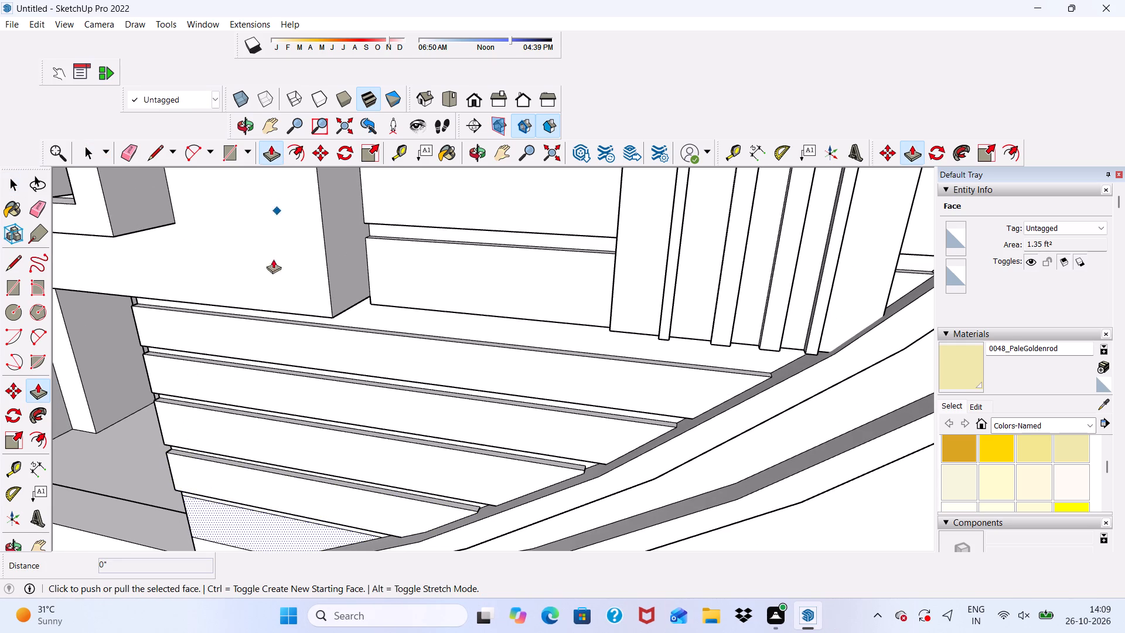
{"action": "left_click", "coordinate": [224, 519]}
{"action": "left_click", "coordinate": [212, 488]}
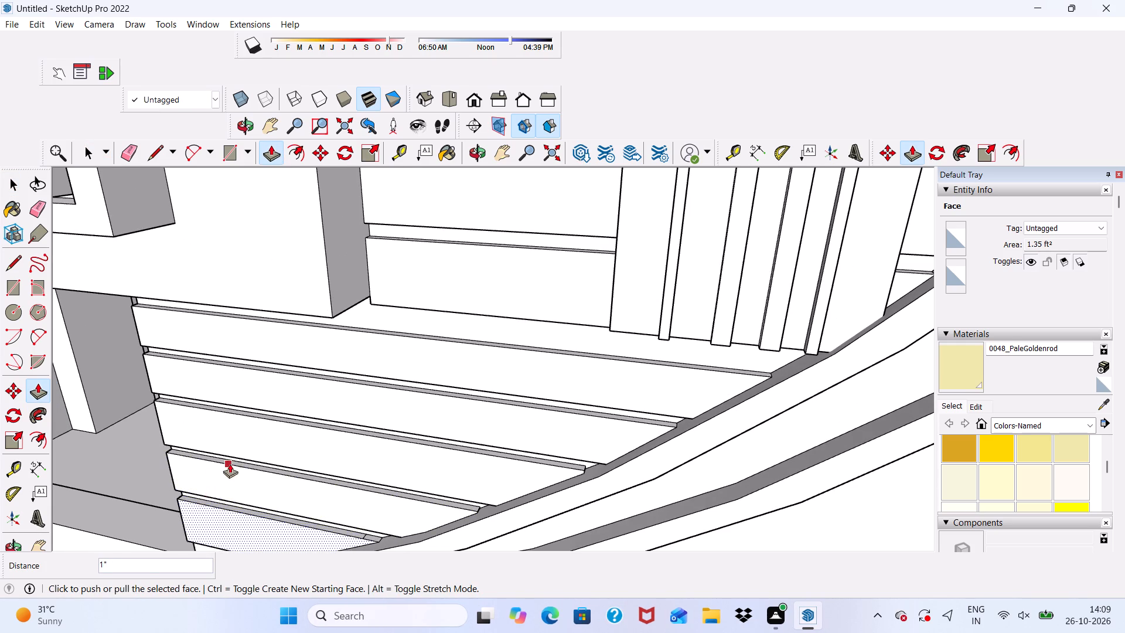
Examine the lower clad wall and the foot of the curved band from the front and from above.
{"action": "scroll", "coordinate": [240, 450], "scroll_direction": "down", "scroll_amount": 11}
{"action": "middle_click_drag", "start_coordinate": [447, 404], "coordinate": [414, 423]}
{"action": "key", "text": "space"}
{"action": "scroll", "coordinate": [412, 426], "scroll_direction": "up", "scroll_amount": 1}
{"action": "scroll", "coordinate": [412, 426], "scroll_direction": "down", "scroll_amount": 4}
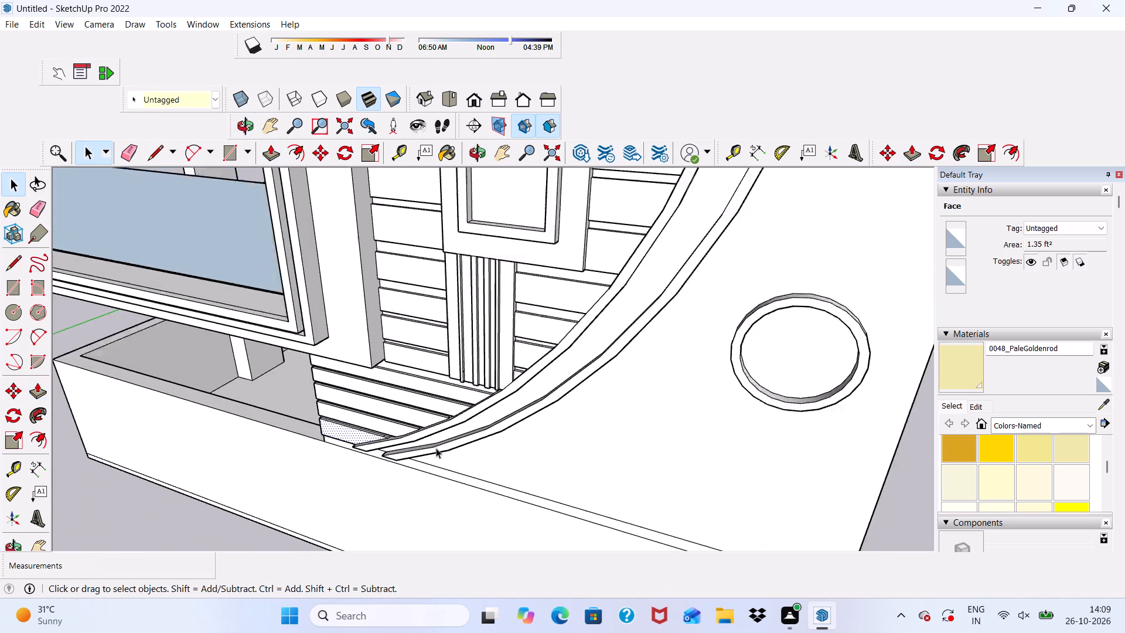
{"action": "scroll", "coordinate": [436, 448], "scroll_direction": "down", "scroll_amount": 1}
{"action": "middle_click_drag", "start_coordinate": [463, 444], "coordinate": [557, 283]}
{"action": "scroll", "coordinate": [565, 282], "scroll_direction": "up", "scroll_amount": 3}
{"action": "scroll", "coordinate": [560, 272], "scroll_direction": "down", "scroll_amount": 10}
{"action": "scroll", "coordinate": [455, 280], "scroll_direction": "up", "scroll_amount": 2}
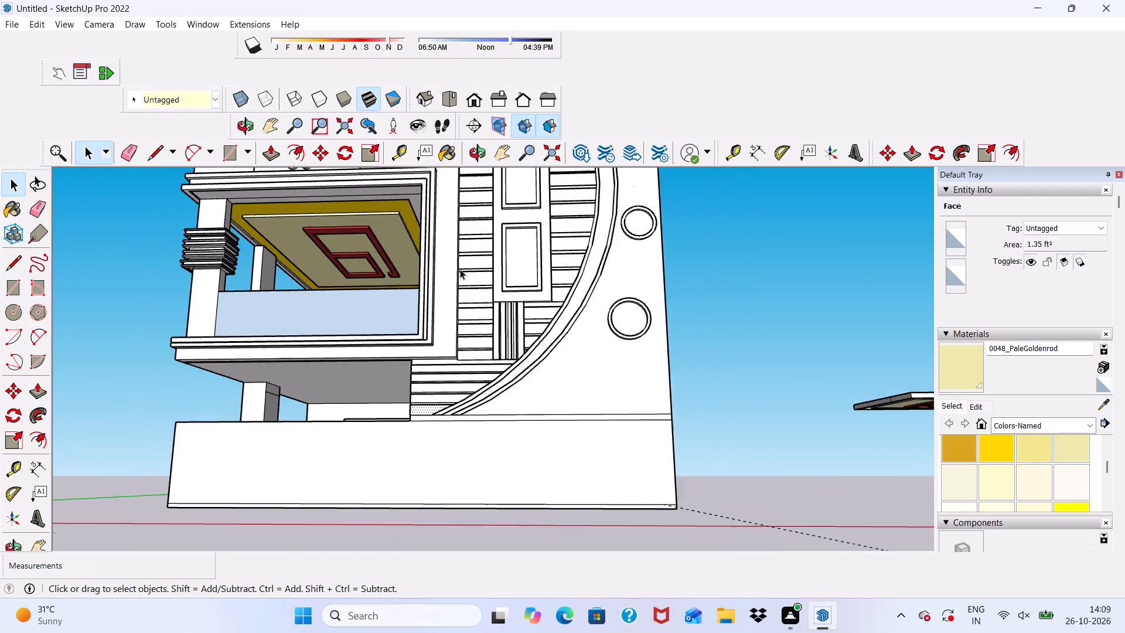
{"action": "scroll", "coordinate": [460, 269], "scroll_direction": "up", "scroll_amount": 3}
{"action": "scroll", "coordinate": [463, 268], "scroll_direction": "down", "scroll_amount": 6}
{"action": "scroll", "coordinate": [577, 260], "scroll_direction": "up", "scroll_amount": 5}
{"action": "scroll", "coordinate": [577, 342], "scroll_direction": "down", "scroll_amount": 6}
{"action": "scroll", "coordinate": [530, 520], "scroll_direction": "up", "scroll_amount": 4}
{"action": "scroll", "coordinate": [500, 419], "scroll_direction": "up", "scroll_amount": 6}
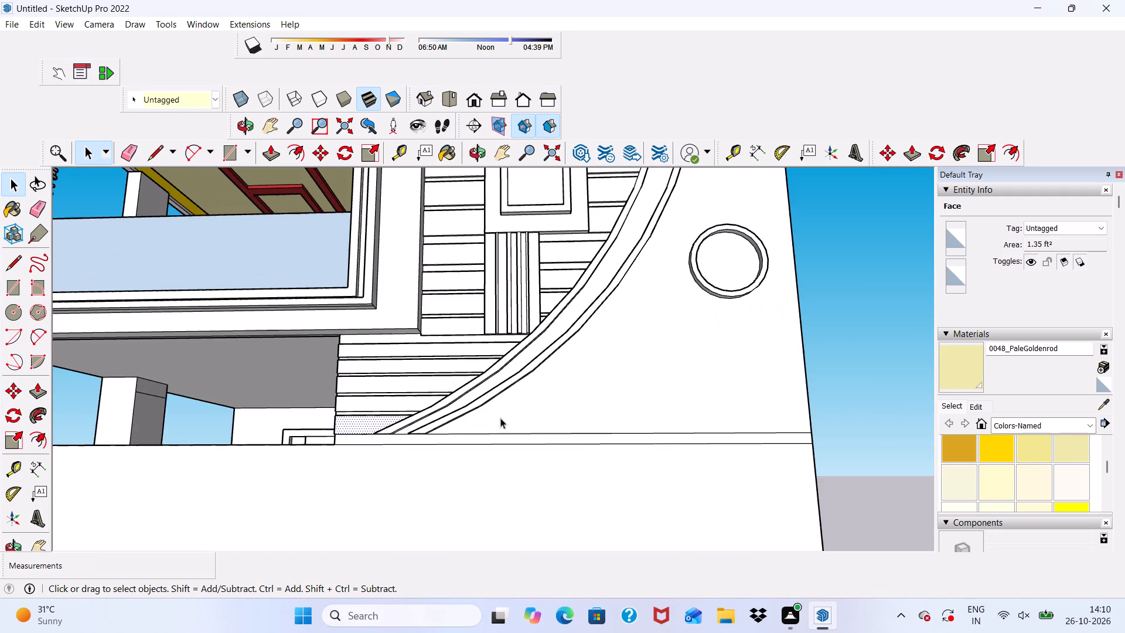
Pull the narrow band beneath the lowest strip and the curved band's foot outward by 6" as a ledge.
{"action": "middle_click_drag", "start_coordinate": [393, 444], "coordinate": [380, 549]}
{"action": "scroll", "coordinate": [355, 482], "scroll_direction": "up", "scroll_amount": 5}
{"action": "scroll", "coordinate": [380, 428], "scroll_direction": "up", "scroll_amount": 6}
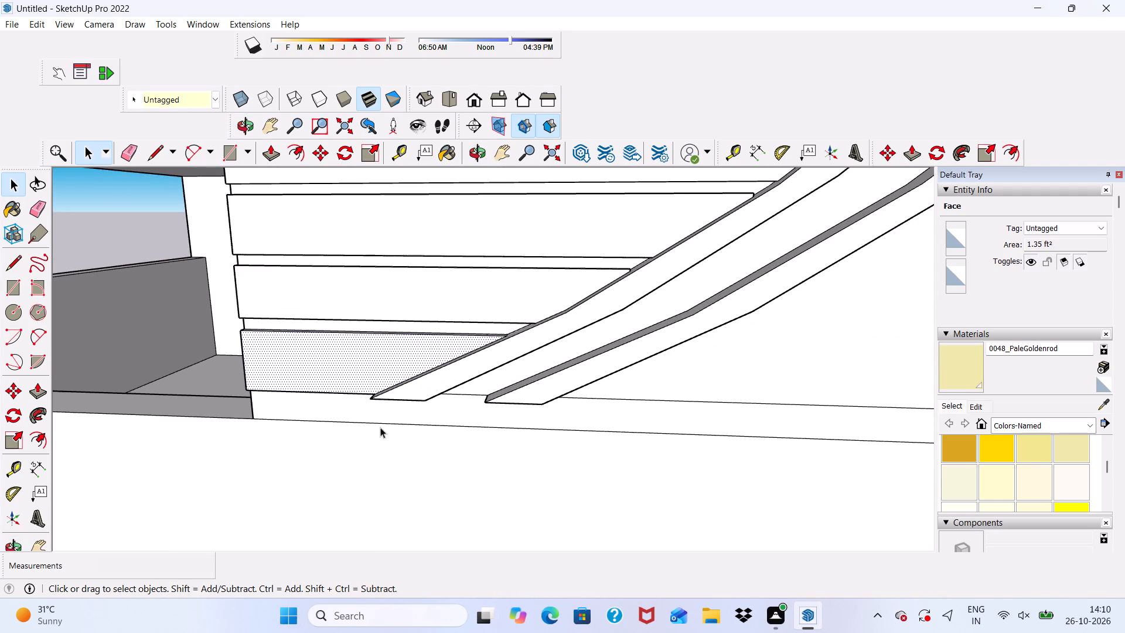
{"action": "left_click", "coordinate": [376, 419]}
{"action": "left_click", "coordinate": [269, 145]}
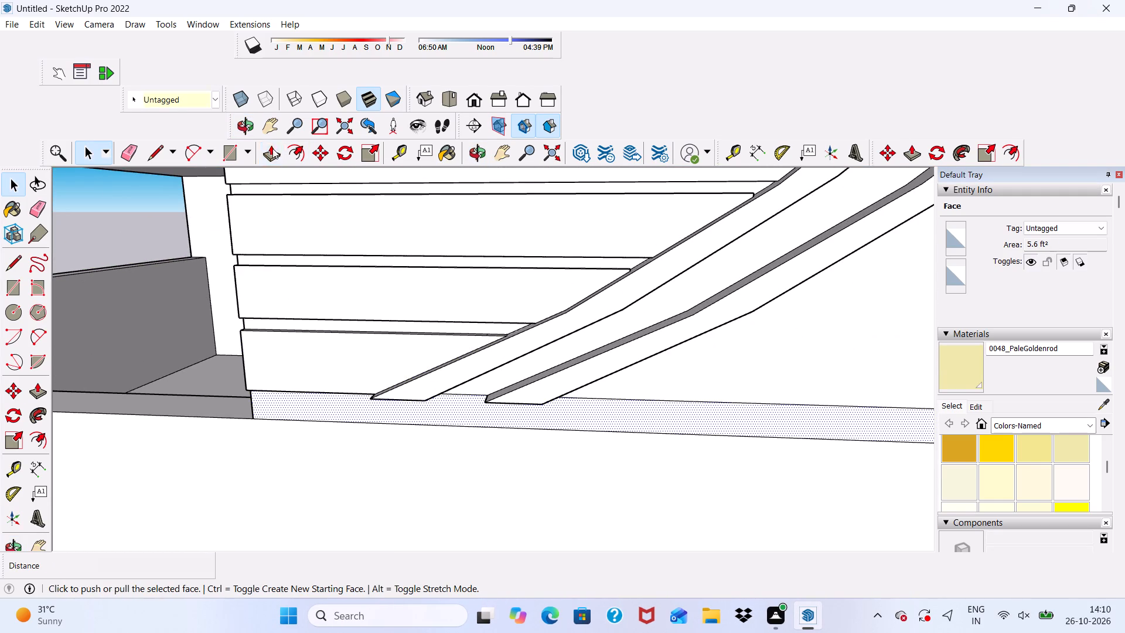
{"action": "left_click", "coordinate": [278, 407]}
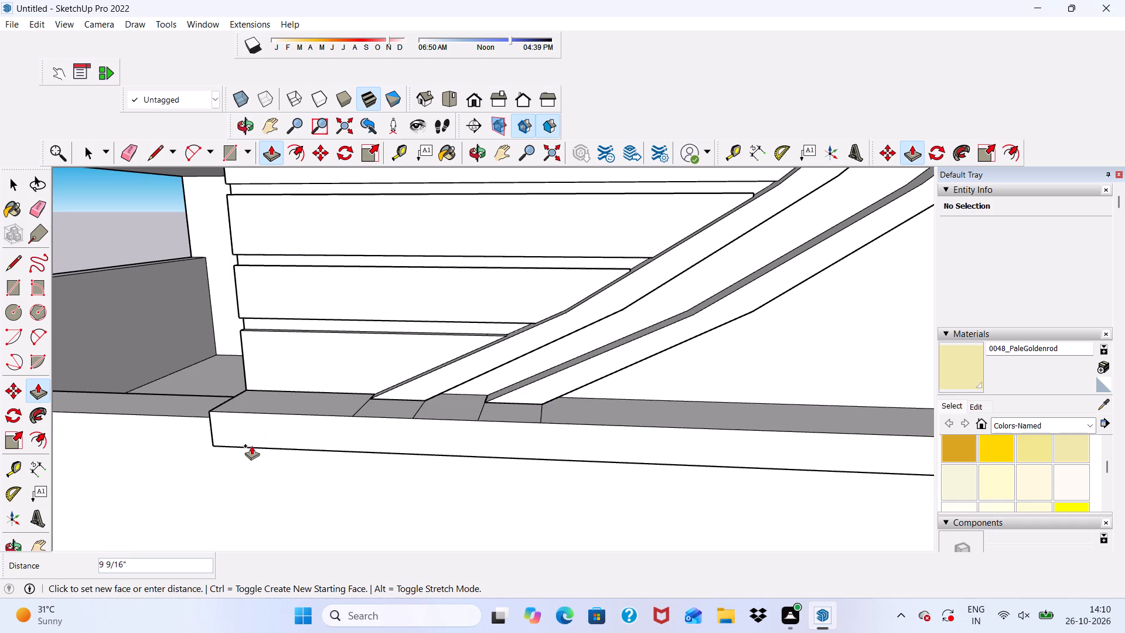
{"action": "type", "text": "6\""}
{"action": "key", "text": "Return"}
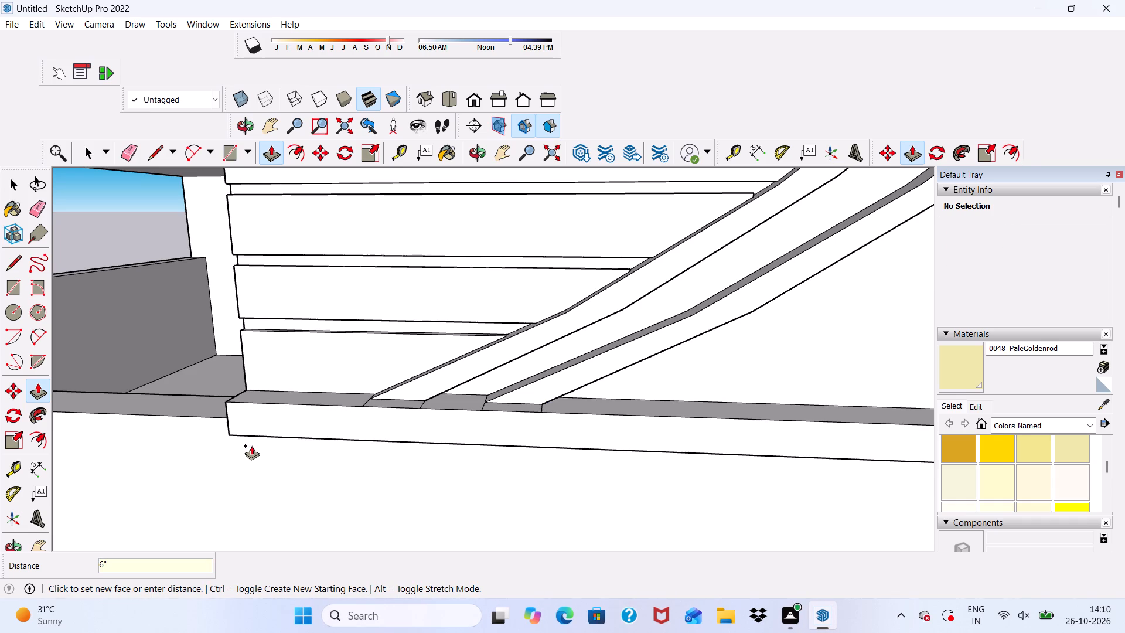
Erase the four short dividing edges across the ledge's top face at the foot of the curved band, keeping the band's faces intact.
{"action": "left_click_drag", "start_coordinate": [125, 149], "coordinate": [125, 149]}
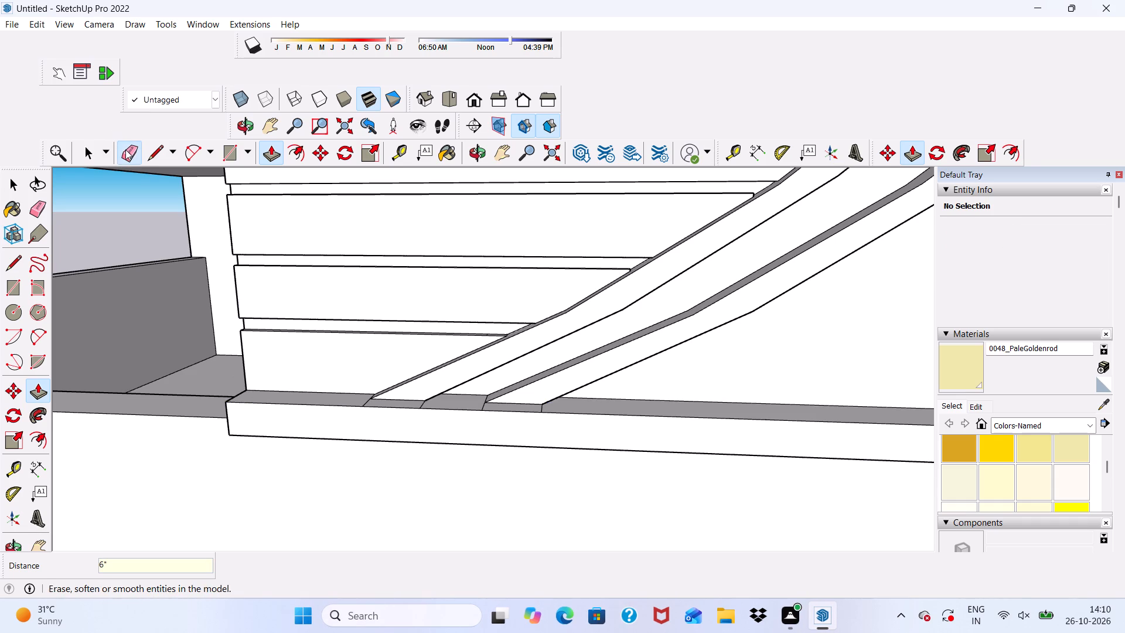
{"action": "left_click_drag", "start_coordinate": [125, 149], "coordinate": [152, 155]}
{"action": "scroll", "coordinate": [395, 400], "scroll_direction": "up", "scroll_amount": 4}
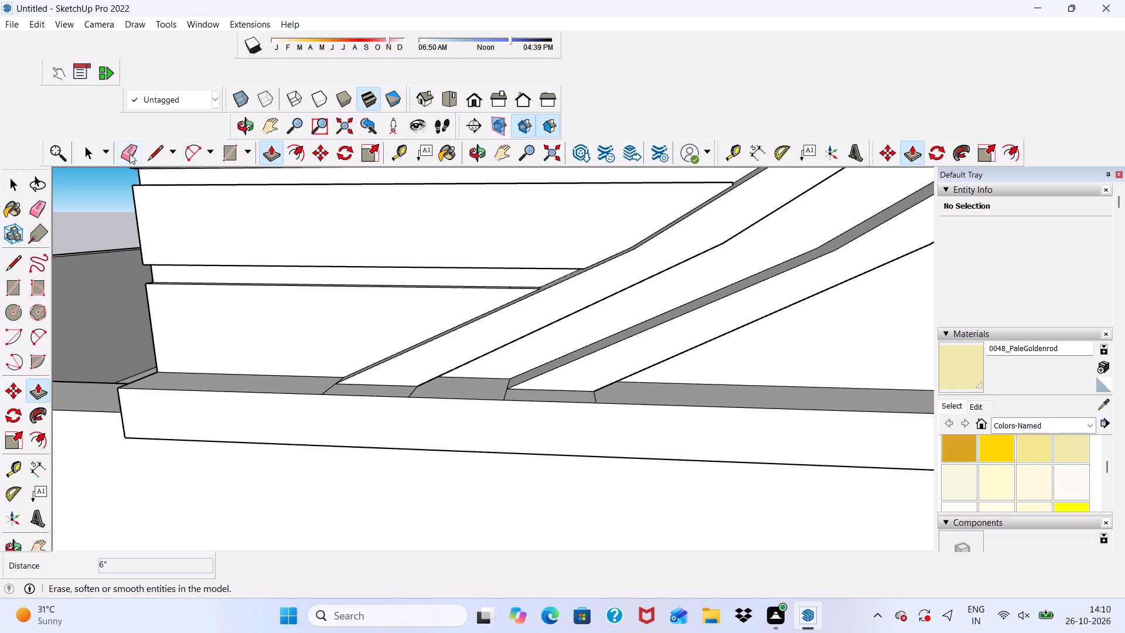
{"action": "left_click_drag", "start_coordinate": [129, 154], "coordinate": [136, 161]}
{"action": "middle_click_drag", "start_coordinate": [405, 427], "coordinate": [417, 489]}
{"action": "scroll", "coordinate": [292, 399], "scroll_direction": "up", "scroll_amount": 2}
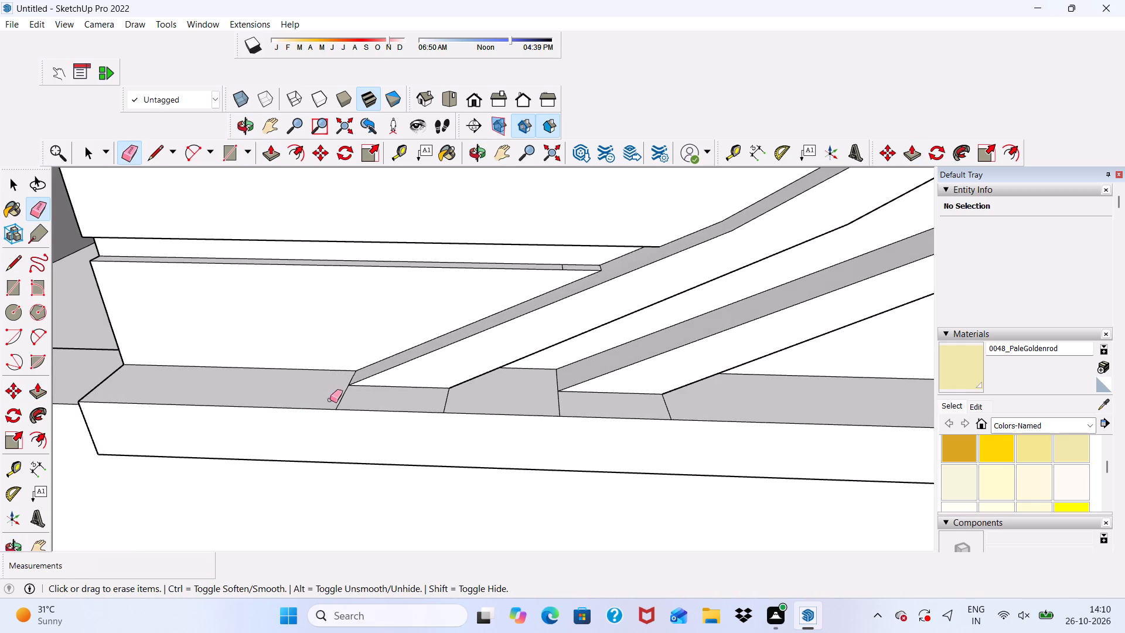
{"action": "left_click_drag", "start_coordinate": [338, 397], "coordinate": [373, 392]}
{"action": "left_click_drag", "start_coordinate": [435, 403], "coordinate": [476, 403]}
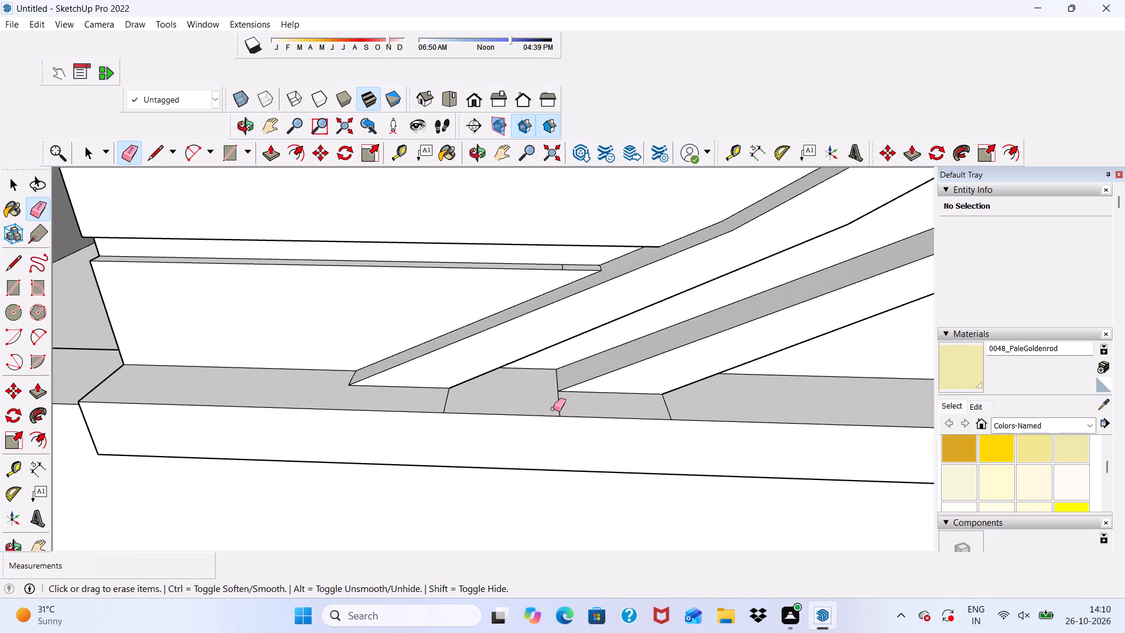
{"action": "left_click_drag", "start_coordinate": [553, 409], "coordinate": [625, 397]}
{"action": "left_click_drag", "start_coordinate": [662, 395], "coordinate": [664, 409]}
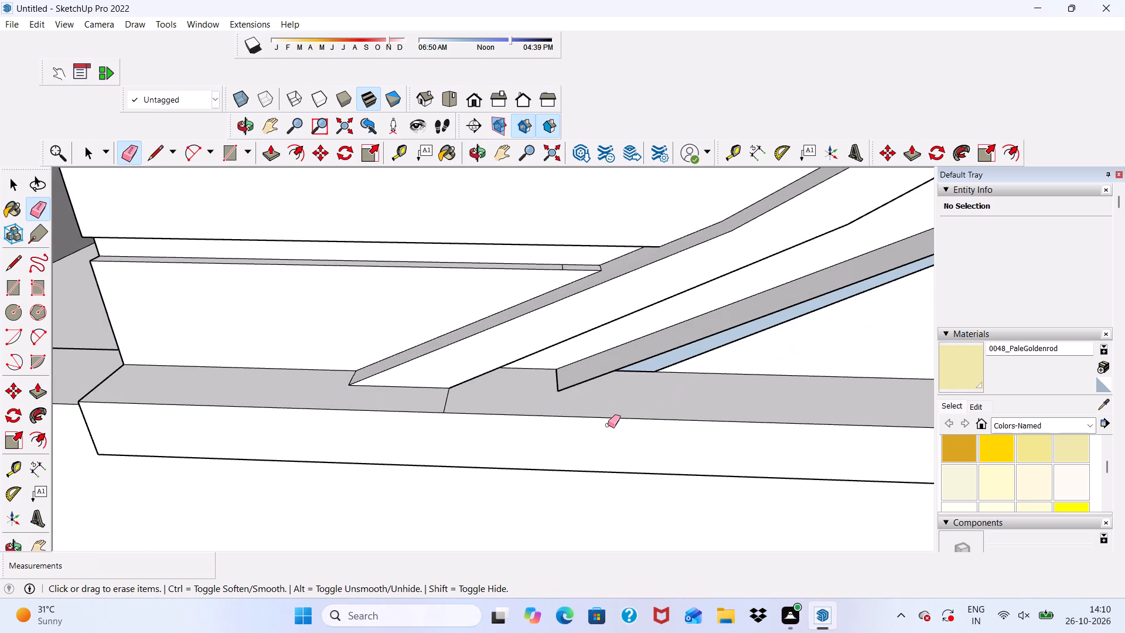
{"action": "key", "text": "ctrl+z"}
{"action": "scroll", "coordinate": [648, 416], "scroll_direction": "up", "scroll_amount": 4}
{"action": "left_click_drag", "start_coordinate": [674, 399], "coordinate": [679, 411]}
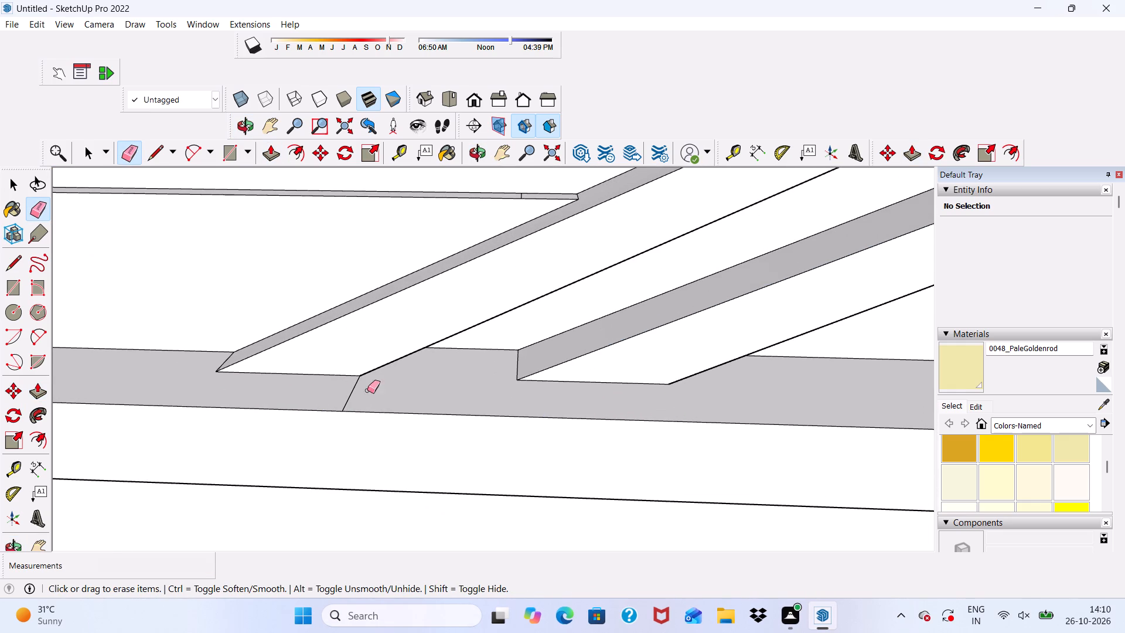
{"action": "scroll", "coordinate": [367, 383], "scroll_direction": "up", "scroll_amount": 1}
{"action": "left_click_drag", "start_coordinate": [335, 396], "coordinate": [371, 401]}
{"action": "scroll", "coordinate": [351, 381], "scroll_direction": "down", "scroll_amount": 17}
{"action": "key", "text": "space"}
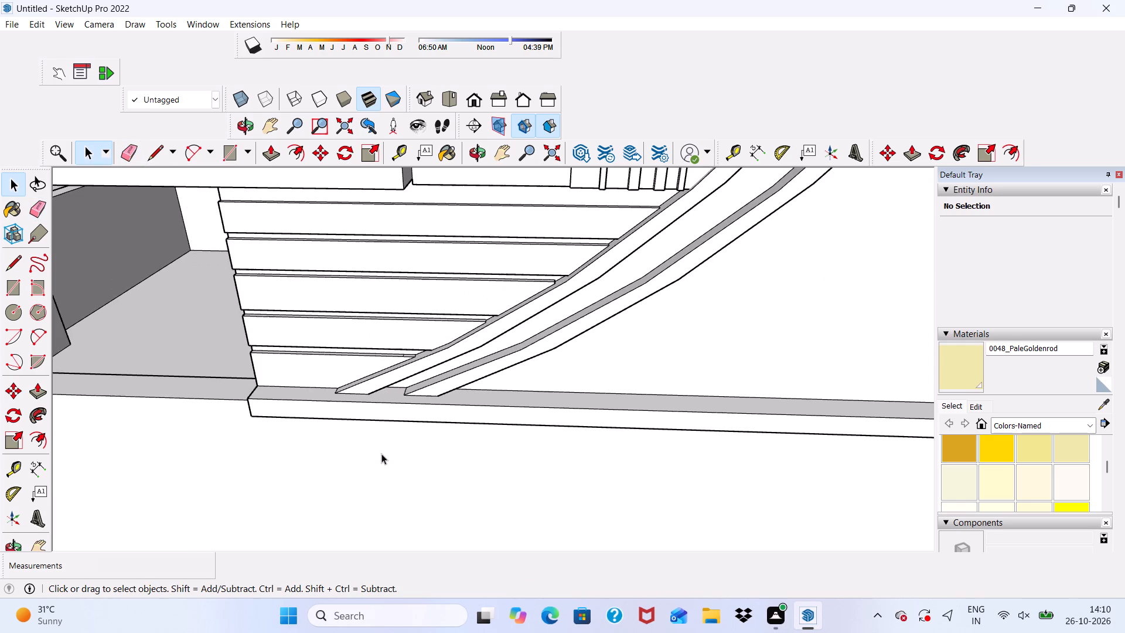
Erase the short stray edge crossing the underside of the ledge.
{"action": "middle_click_drag", "start_coordinate": [386, 494], "coordinate": [290, 208]}
{"action": "scroll", "coordinate": [377, 250], "scroll_direction": "down", "scroll_amount": 2}
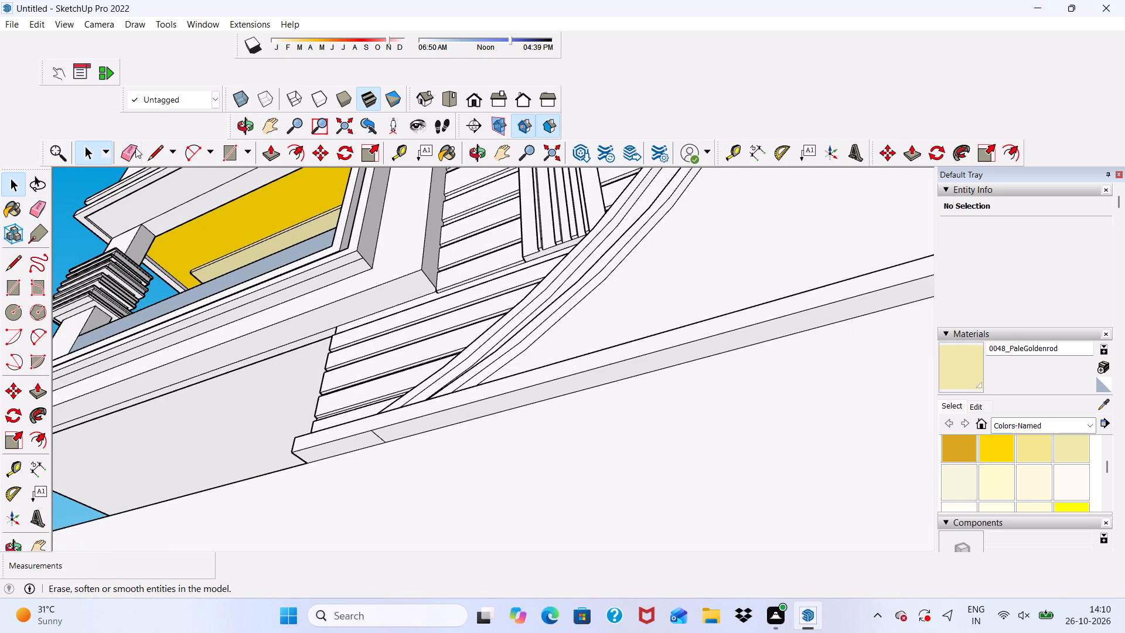
{"action": "left_click", "coordinate": [135, 148]}
{"action": "scroll", "coordinate": [322, 521], "scroll_direction": "up", "scroll_amount": 4}
{"action": "left_click", "coordinate": [400, 401]}
{"action": "left_click_drag", "start_coordinate": [400, 400], "coordinate": [405, 401]}
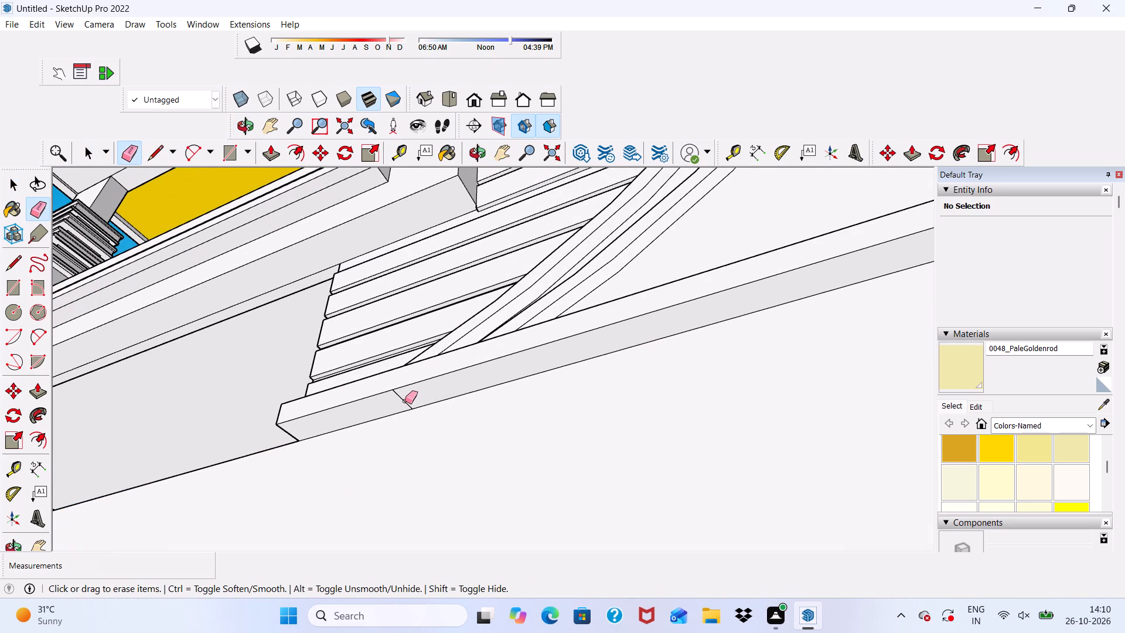
{"action": "left_click_drag", "start_coordinate": [405, 401], "coordinate": [406, 401]}
{"action": "key", "text": "space"}
{"action": "scroll", "coordinate": [404, 387], "scroll_direction": "down", "scroll_amount": 2}
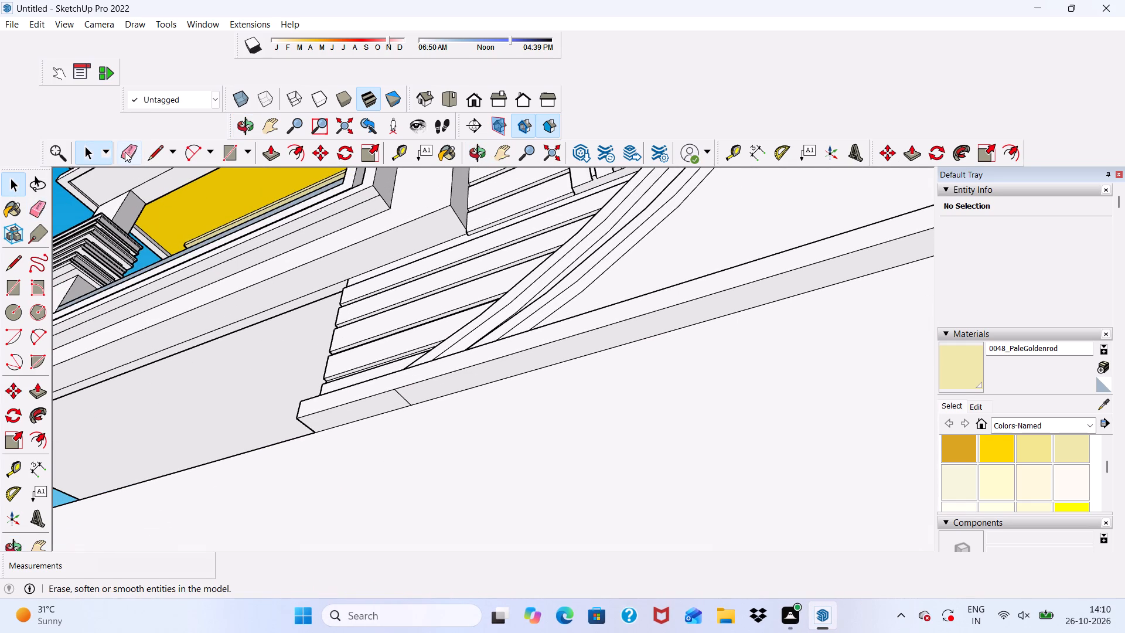
{"action": "left_click_drag", "start_coordinate": [125, 152], "coordinate": [137, 165]}
{"action": "scroll", "coordinate": [412, 367], "scroll_direction": "up", "scroll_amount": 3}
{"action": "scroll", "coordinate": [422, 443], "scroll_direction": "up", "scroll_amount": 5}
{"action": "left_click_drag", "start_coordinate": [369, 395], "coordinate": [384, 392]}
{"action": "scroll", "coordinate": [362, 394], "scroll_direction": "down", "scroll_amount": 20}
{"action": "scroll", "coordinate": [362, 394], "scroll_direction": "down", "scroll_amount": 2}
{"action": "key", "text": "space"}
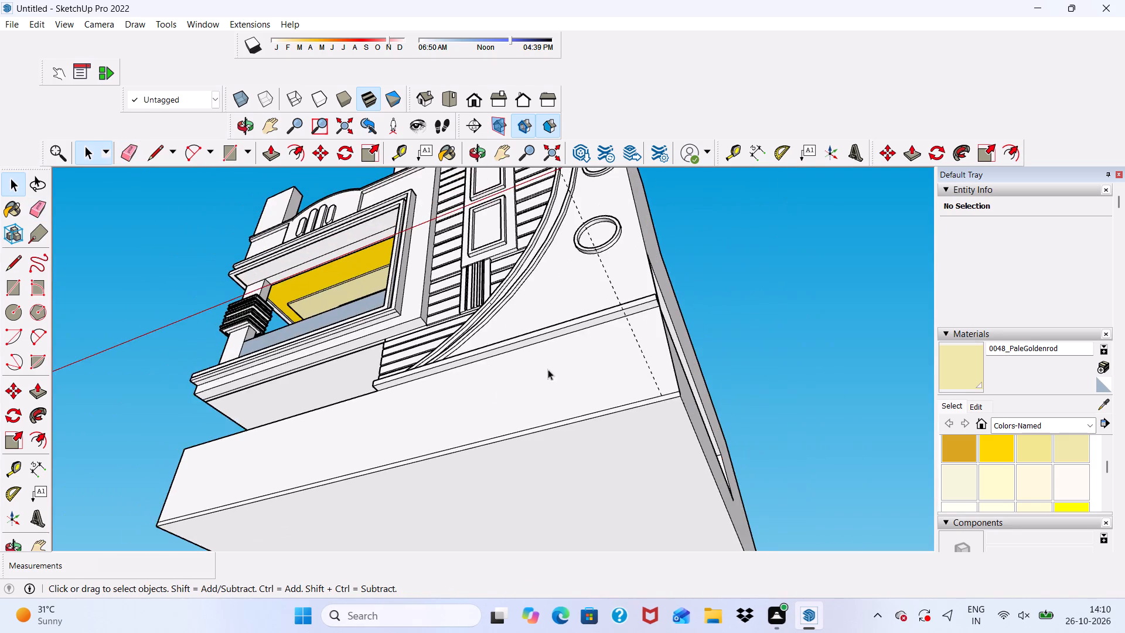
Examine the whole facade from the front, including the balcony ceiling, the clad wall and the ledge.
{"action": "middle_click_drag", "start_coordinate": [549, 369], "coordinate": [677, 534]}
{"action": "scroll", "coordinate": [546, 303], "scroll_direction": "up", "scroll_amount": 6}
{"action": "scroll", "coordinate": [546, 303], "scroll_direction": "down", "scroll_amount": 4}
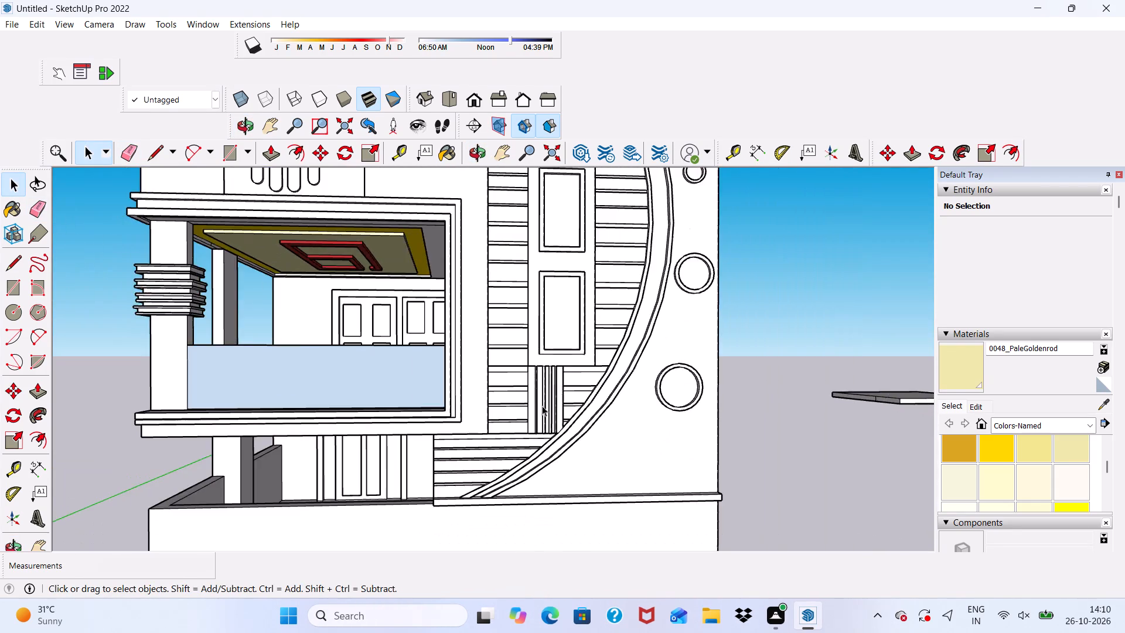
{"action": "scroll", "coordinate": [542, 406], "scroll_direction": "down", "scroll_amount": 4}
{"action": "middle_click_drag", "start_coordinate": [556, 338], "coordinate": [527, 261]}
{"action": "scroll", "coordinate": [445, 301], "scroll_direction": "up", "scroll_amount": 11}
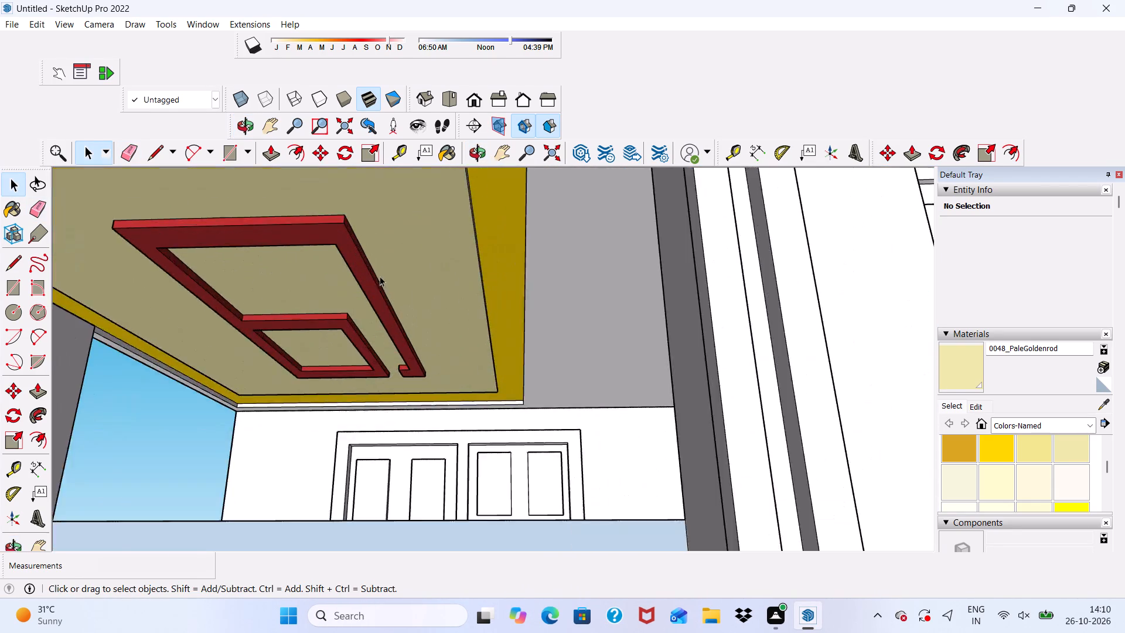
{"action": "scroll", "coordinate": [384, 276], "scroll_direction": "down", "scroll_amount": 12}
{"action": "scroll", "coordinate": [510, 350], "scroll_direction": "up", "scroll_amount": 1}
{"action": "middle_click_drag", "start_coordinate": [512, 350], "coordinate": [608, 486]}
{"action": "scroll", "coordinate": [502, 333], "scroll_direction": "down", "scroll_amount": 4}
{"action": "middle_click_drag", "start_coordinate": [515, 413], "coordinate": [469, 312]}
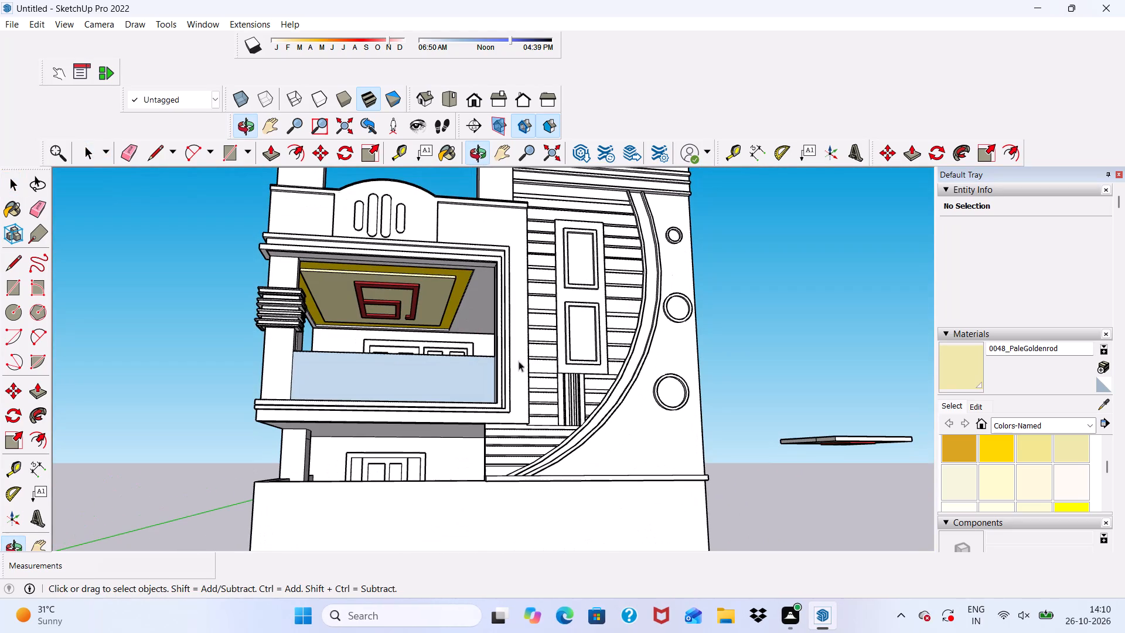
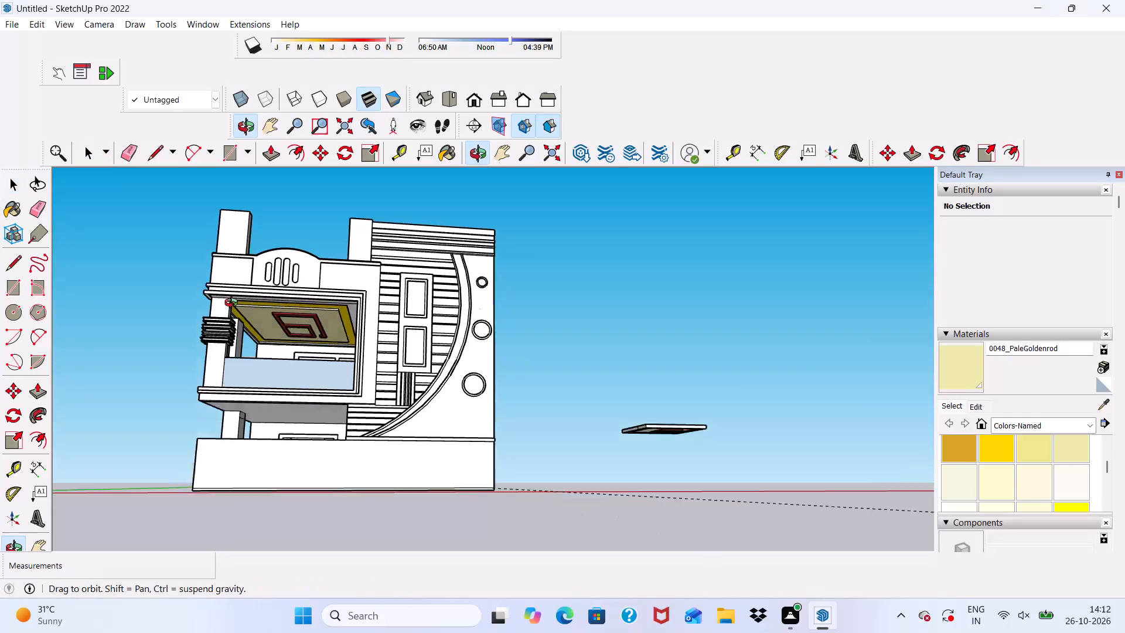
Examine the house's front elevation around the parapet, balcony, window panels and curved louvre wall.
{"action": "scroll", "coordinate": [230, 309], "scroll_direction": "up", "scroll_amount": 5}
{"action": "scroll", "coordinate": [362, 236], "scroll_direction": "up", "scroll_amount": 5}
{"action": "scroll", "coordinate": [389, 291], "scroll_direction": "down", "scroll_amount": 1}
{"action": "middle_click_drag", "start_coordinate": [393, 292], "coordinate": [389, 267]}
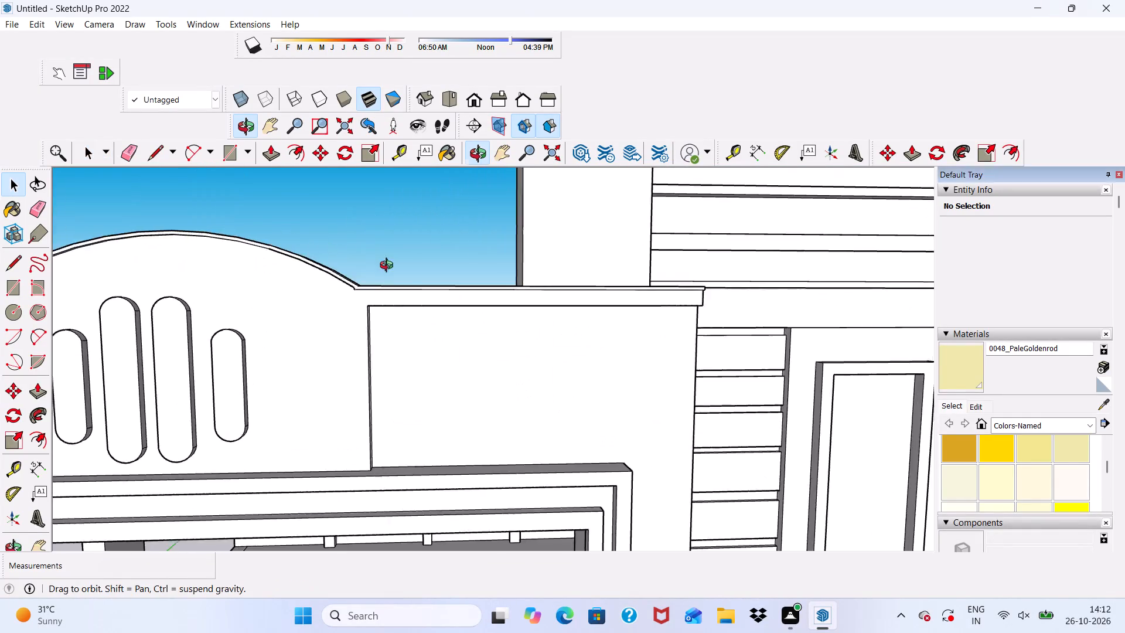
{"action": "middle_click_drag", "start_coordinate": [389, 267], "coordinate": [278, 292]}
{"action": "scroll", "coordinate": [301, 282], "scroll_direction": "up", "scroll_amount": 1}
{"action": "scroll", "coordinate": [311, 268], "scroll_direction": "down", "scroll_amount": 5}
{"action": "middle_click_drag", "start_coordinate": [428, 318], "coordinate": [461, 273]}
{"action": "scroll", "coordinate": [527, 273], "scroll_direction": "down", "scroll_amount": 3}
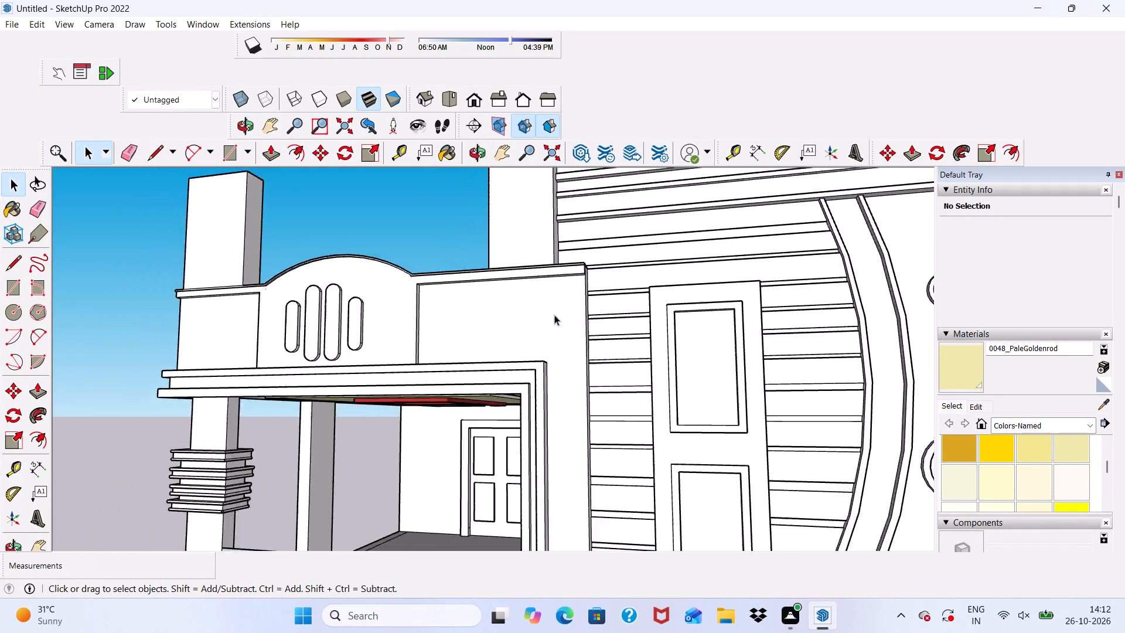
{"action": "scroll", "coordinate": [554, 315], "scroll_direction": "down", "scroll_amount": 5}
{"action": "scroll", "coordinate": [670, 454], "scroll_direction": "up", "scroll_amount": 5}
{"action": "scroll", "coordinate": [705, 403], "scroll_direction": "up", "scroll_amount": 1}
{"action": "middle_click_drag", "start_coordinate": [705, 403], "coordinate": [648, 455]}
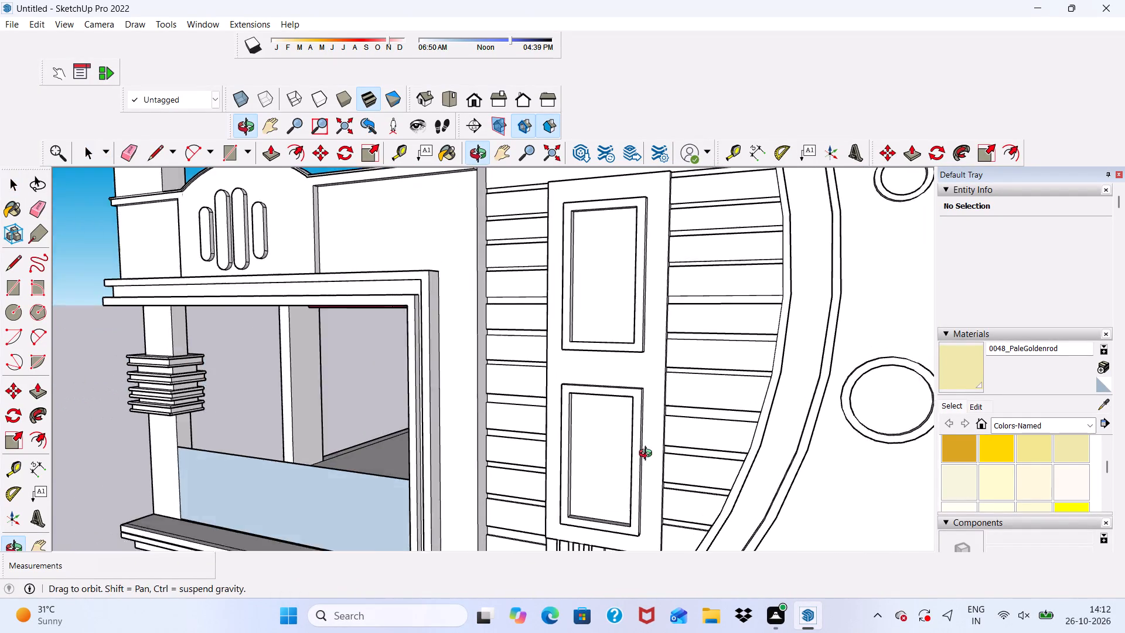
{"action": "middle_click_drag", "start_coordinate": [648, 455], "coordinate": [646, 456]}
{"action": "scroll", "coordinate": [706, 424], "scroll_direction": "up", "scroll_amount": 5}
{"action": "scroll", "coordinate": [695, 411], "scroll_direction": "down", "scroll_amount": 2}
{"action": "middle_click_drag", "start_coordinate": [691, 411], "coordinate": [664, 374]}
{"action": "scroll", "coordinate": [694, 316], "scroll_direction": "down", "scroll_amount": 5}
{"action": "scroll", "coordinate": [578, 396], "scroll_direction": "down", "scroll_amount": 1}
{"action": "middle_click_drag", "start_coordinate": [578, 396], "coordinate": [728, 392]}
{"action": "scroll", "coordinate": [550, 418], "scroll_direction": "up", "scroll_amount": 1}
{"action": "scroll", "coordinate": [554, 348], "scroll_direction": "down", "scroll_amount": 4}
{"action": "scroll", "coordinate": [566, 406], "scroll_direction": "down", "scroll_amount": 1}
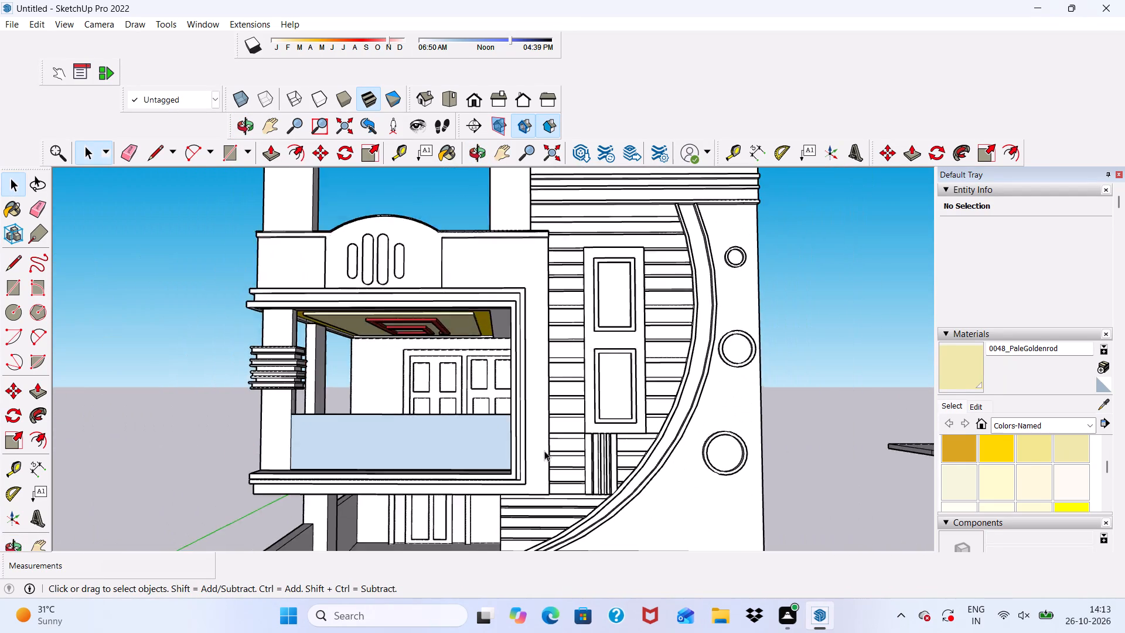
{"action": "scroll", "coordinate": [544, 451], "scroll_direction": "down", "scroll_amount": 2}
{"action": "scroll", "coordinate": [466, 401], "scroll_direction": "down", "scroll_amount": 4}
{"action": "scroll", "coordinate": [444, 326], "scroll_direction": "up", "scroll_amount": 4}
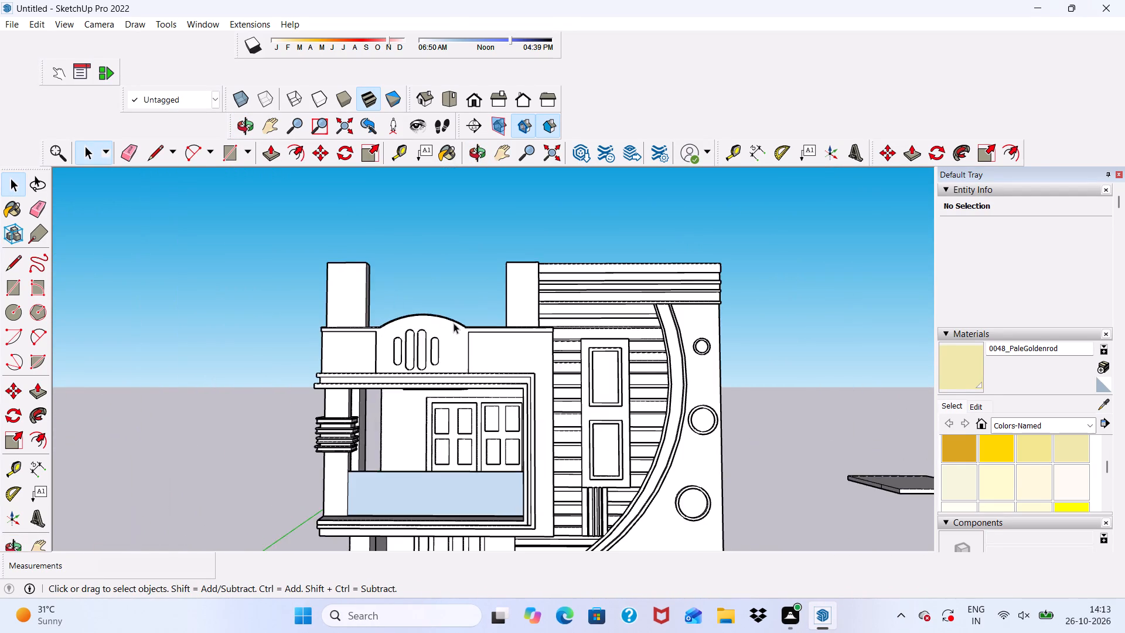
Draw a rectangle at roof level from the front end column's outer top corner to the rear corner of the raised roof block.
{"action": "middle_click_drag", "start_coordinate": [454, 323], "coordinate": [326, 478]}
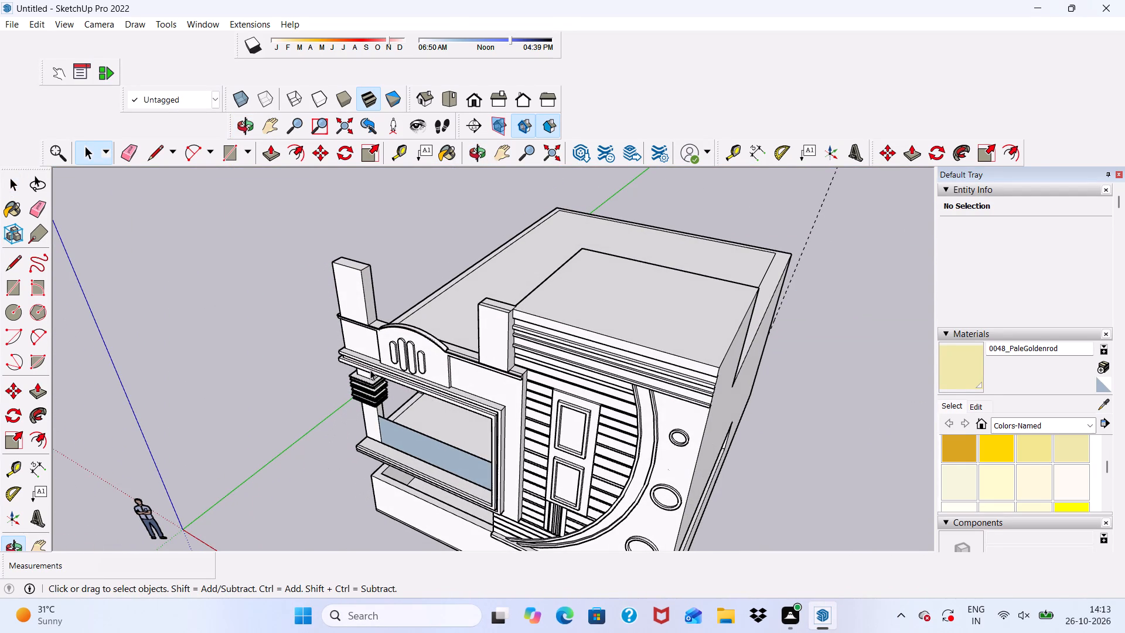
{"action": "scroll", "coordinate": [352, 319], "scroll_direction": "up", "scroll_amount": 4}
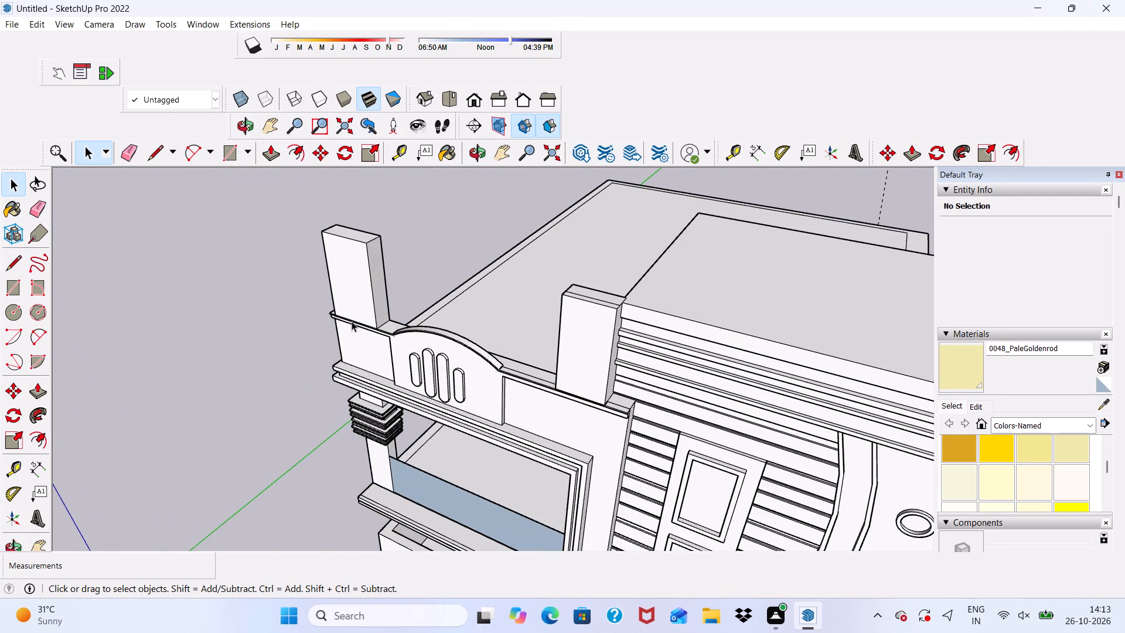
{"action": "scroll", "coordinate": [353, 328], "scroll_direction": "down", "scroll_amount": 1}
{"action": "middle_click_drag", "start_coordinate": [357, 334], "coordinate": [445, 477]}
{"action": "scroll", "coordinate": [456, 457], "scroll_direction": "down", "scroll_amount": 6}
{"action": "middle_click_drag", "start_coordinate": [463, 481], "coordinate": [472, 494]}
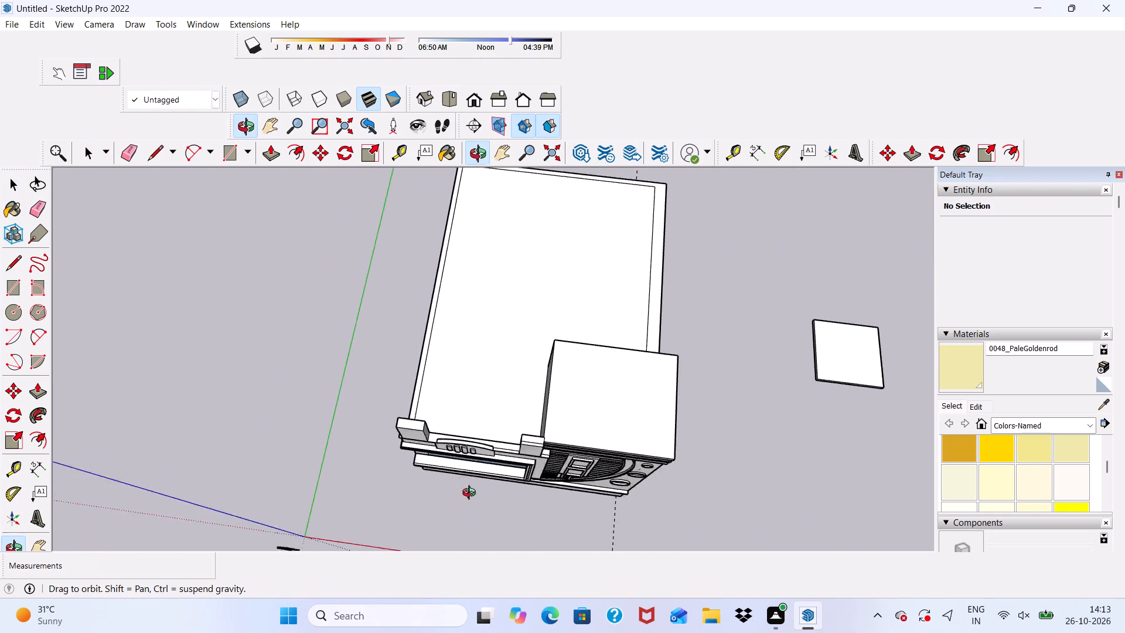
{"action": "middle_click_drag", "start_coordinate": [472, 494], "coordinate": [468, 550]}
{"action": "scroll", "coordinate": [420, 459], "scroll_direction": "up", "scroll_amount": 4}
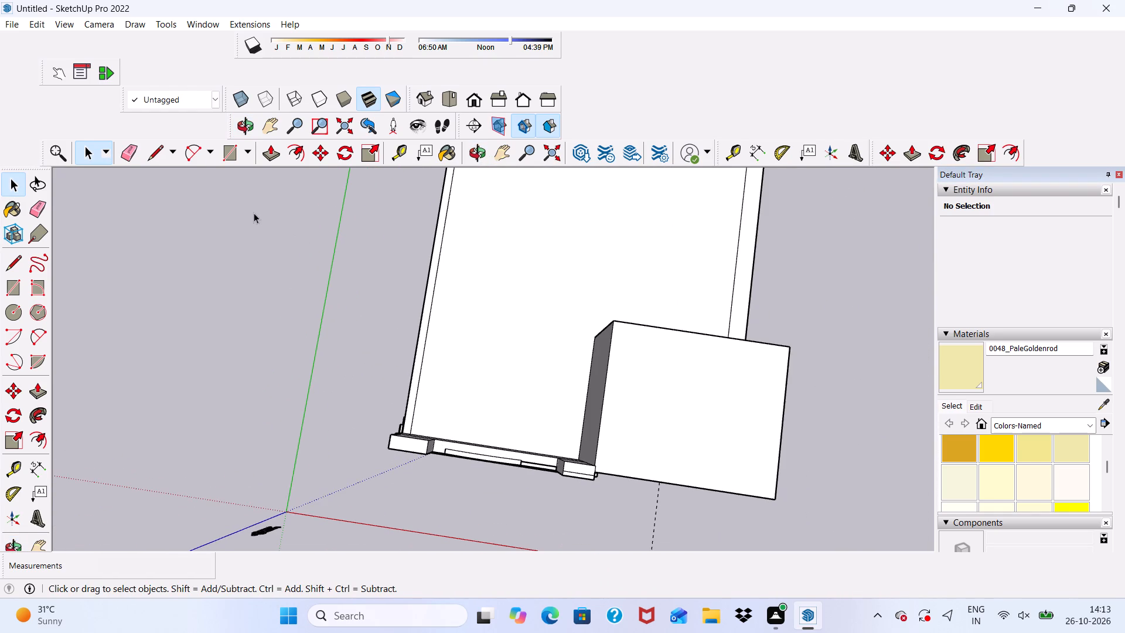
{"action": "left_click", "coordinate": [233, 151]}
{"action": "scroll", "coordinate": [417, 464], "scroll_direction": "up", "scroll_amount": 4}
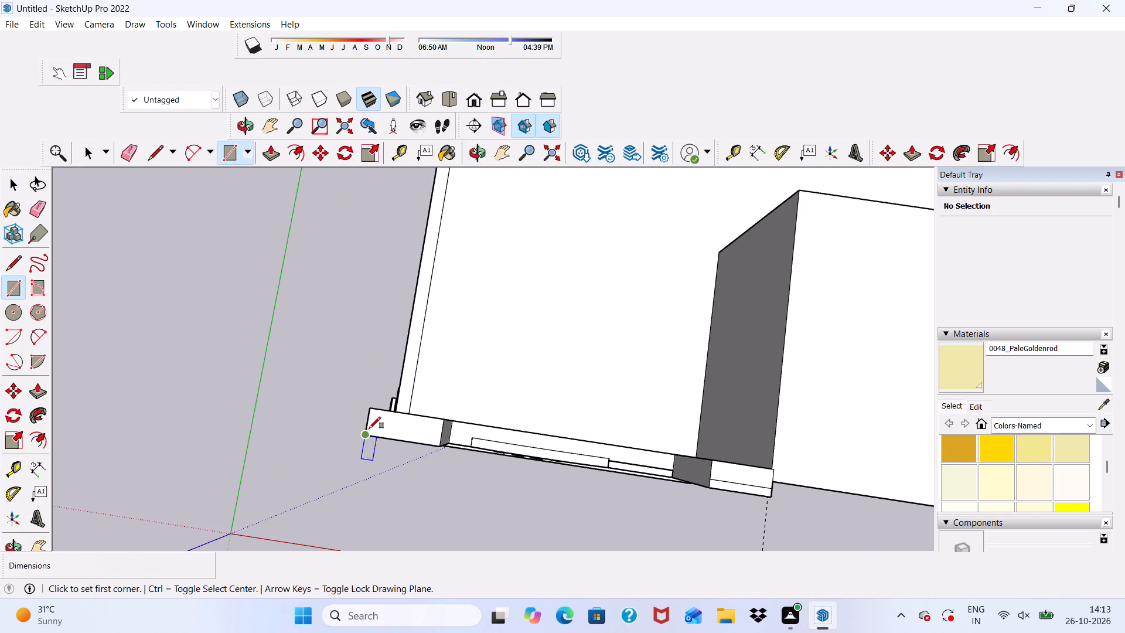
{"action": "left_click", "coordinate": [367, 433]}
{"action": "scroll", "coordinate": [861, 357], "scroll_direction": "down", "scroll_amount": 2}
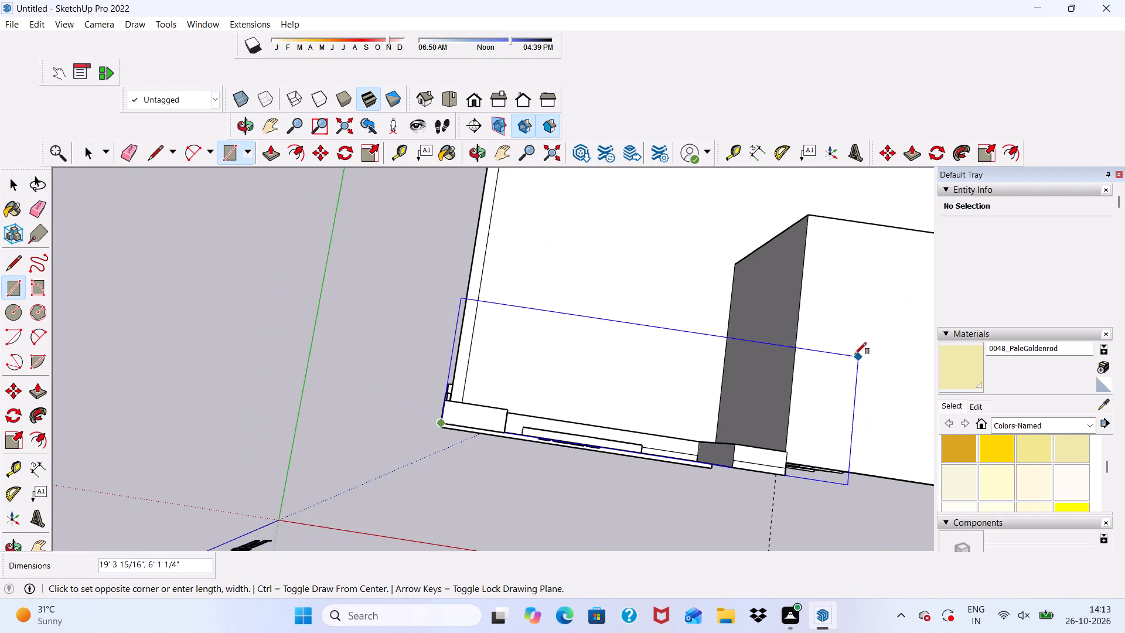
{"action": "middle_click_drag", "start_coordinate": [840, 305], "coordinate": [811, 263]}
{"action": "scroll", "coordinate": [644, 250], "scroll_direction": "down", "scroll_amount": 4}
{"action": "scroll", "coordinate": [792, 250], "scroll_direction": "up", "scroll_amount": 2}
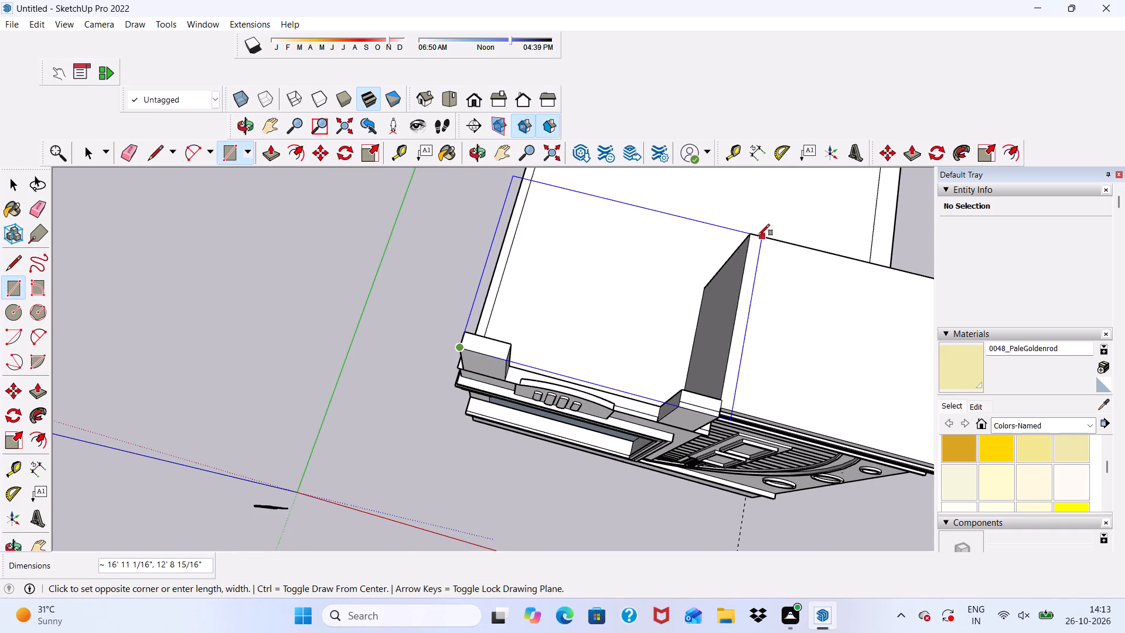
{"action": "left_click", "coordinate": [756, 235]}
{"action": "scroll", "coordinate": [748, 295], "scroll_direction": "down", "scroll_amount": 1}
{"action": "middle_click_drag", "start_coordinate": [748, 297], "coordinate": [728, 219]}
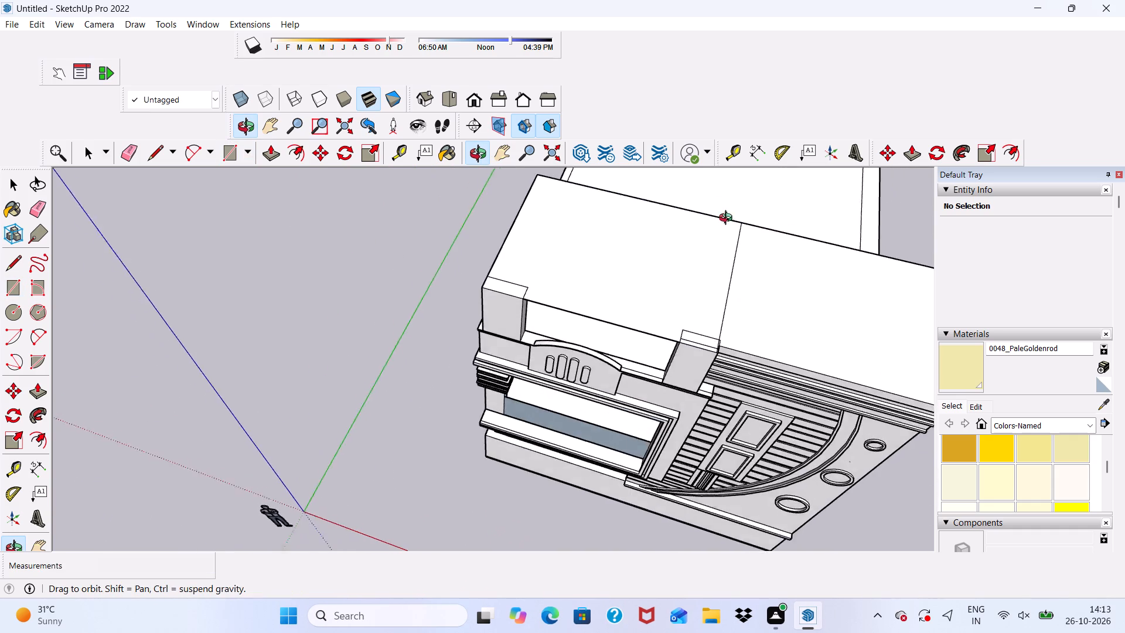
{"action": "middle_click_drag", "start_coordinate": [728, 219], "coordinate": [727, 177]}
Push/Pull the new rectangular roof face upward by 1' to form a slab over the front columns.
{"action": "key", "text": "space"}
{"action": "scroll", "coordinate": [618, 252], "scroll_direction": "up", "scroll_amount": 1}
{"action": "left_click", "coordinate": [618, 252]}
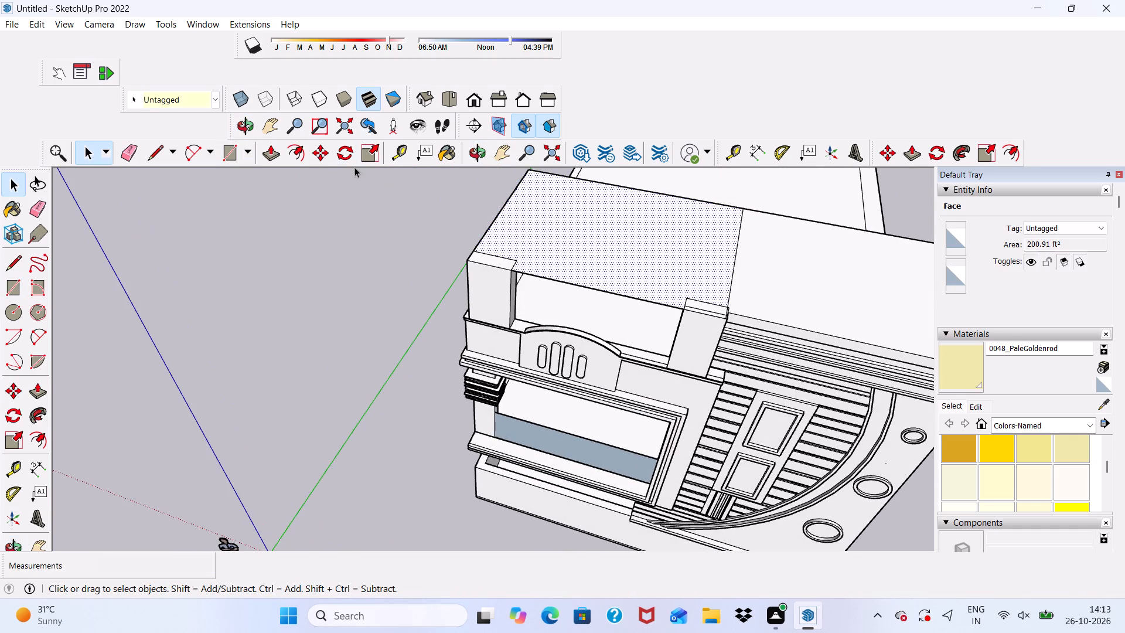
{"action": "left_click", "coordinate": [271, 148]}
{"action": "left_click", "coordinate": [613, 246]}
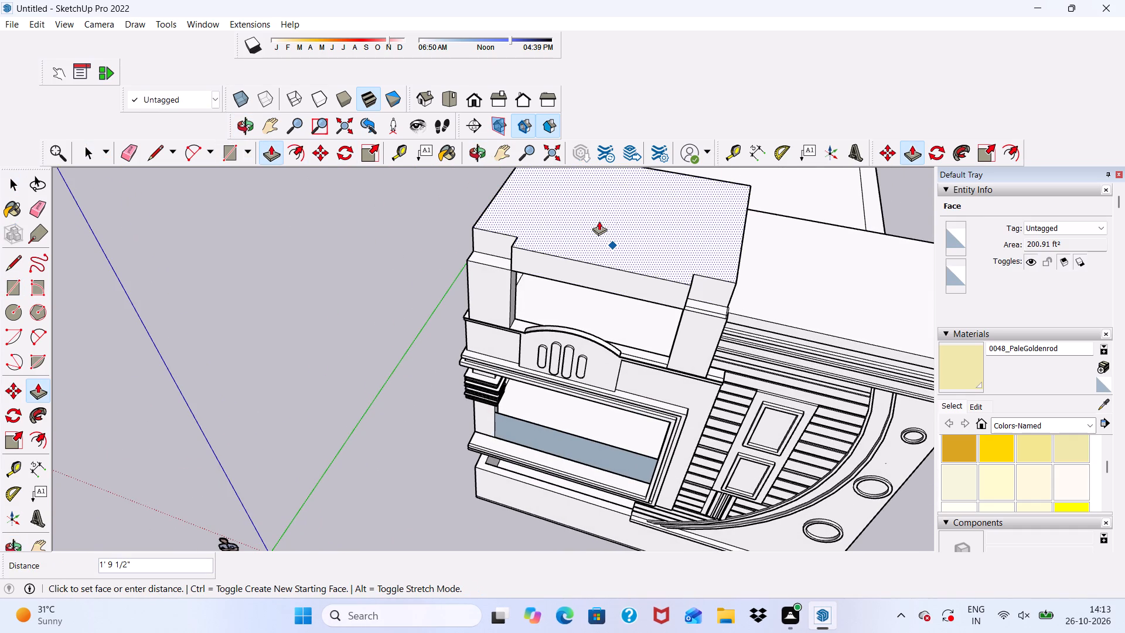
{"action": "type", "text": "1'"}
{"action": "key", "text": "Return"}
Pull the recessed slab faces above both front columns outward 1' 1 1/8", flush with the slab's front face.
{"action": "scroll", "coordinate": [599, 221], "scroll_direction": "up", "scroll_amount": 4}
{"action": "scroll", "coordinate": [536, 286], "scroll_direction": "down", "scroll_amount": 2}
{"action": "scroll", "coordinate": [442, 287], "scroll_direction": "up", "scroll_amount": 5}
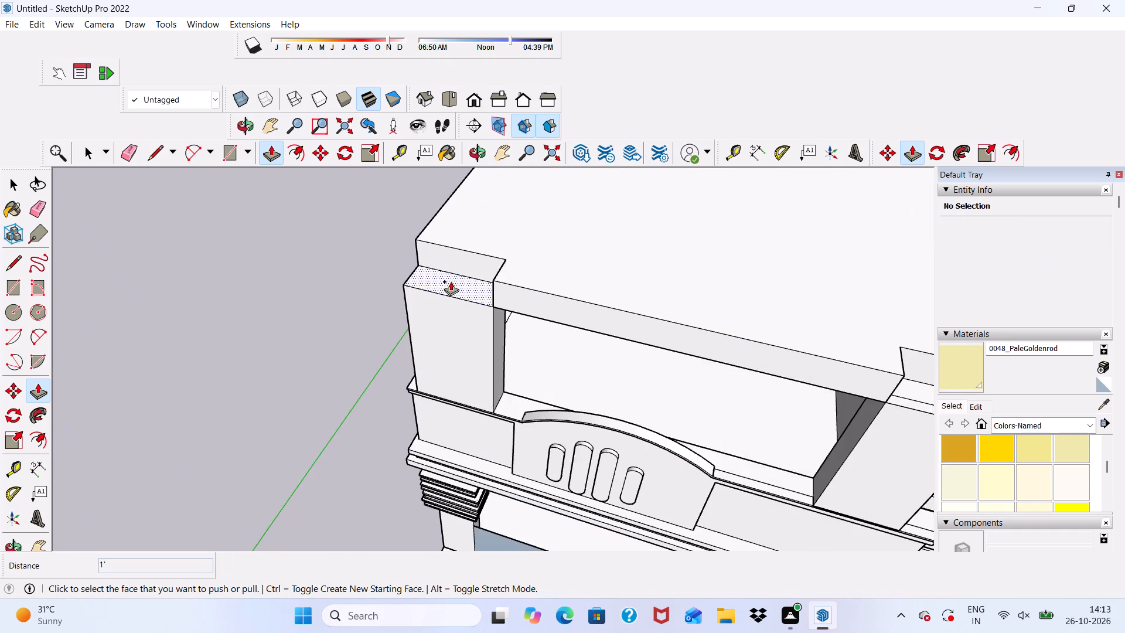
{"action": "scroll", "coordinate": [456, 265], "scroll_direction": "up", "scroll_amount": 3}
{"action": "left_click", "coordinate": [459, 257]}
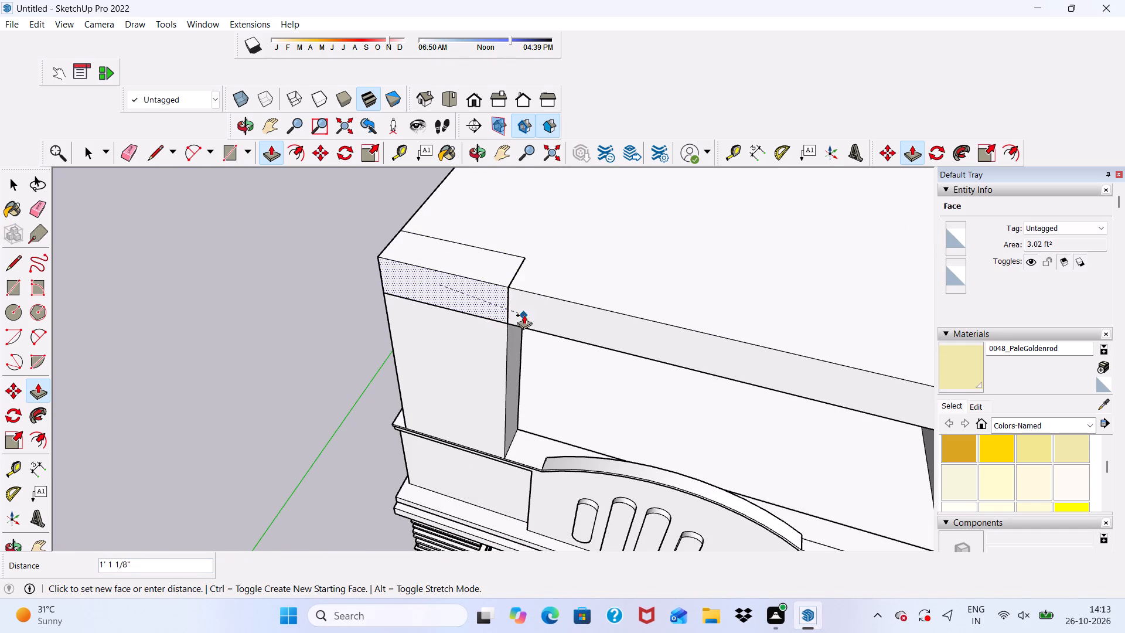
{"action": "left_click", "coordinate": [528, 312]}
{"action": "scroll", "coordinate": [493, 285], "scroll_direction": "down", "scroll_amount": 4}
{"action": "middle_click_drag", "start_coordinate": [588, 312], "coordinate": [614, 168]}
{"action": "scroll", "coordinate": [628, 177], "scroll_direction": "up", "scroll_amount": 1}
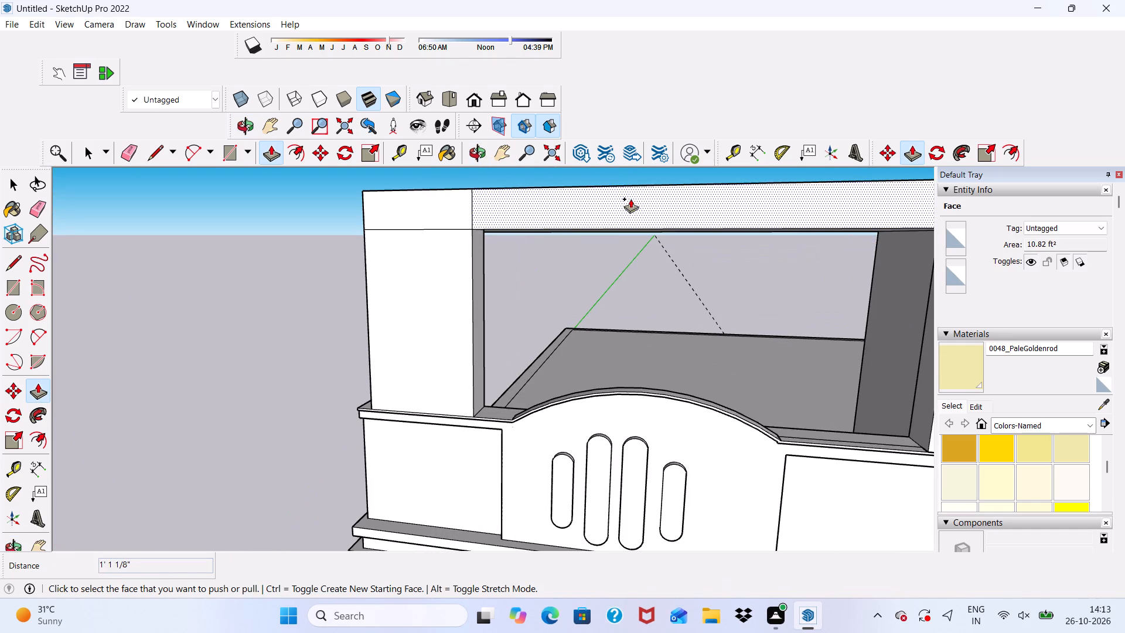
{"action": "scroll", "coordinate": [626, 210], "scroll_direction": "down", "scroll_amount": 3}
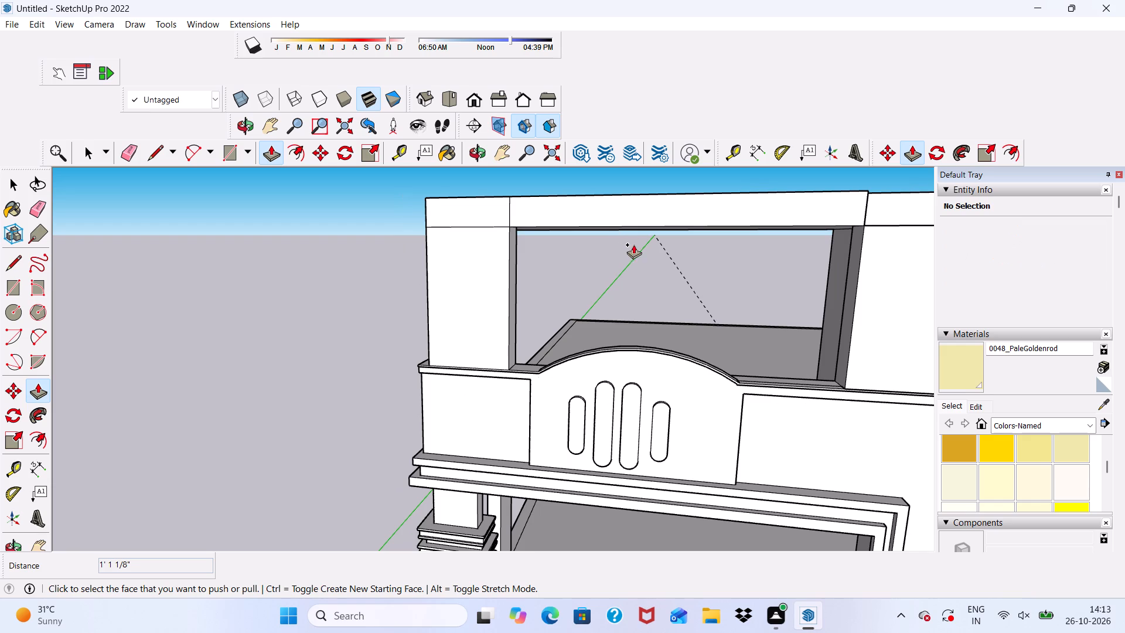
{"action": "middle_click_drag", "start_coordinate": [634, 245], "coordinate": [491, 277]}
{"action": "scroll", "coordinate": [670, 275], "scroll_direction": "down", "scroll_amount": 1}
{"action": "scroll", "coordinate": [827, 246], "scroll_direction": "up", "scroll_amount": 4}
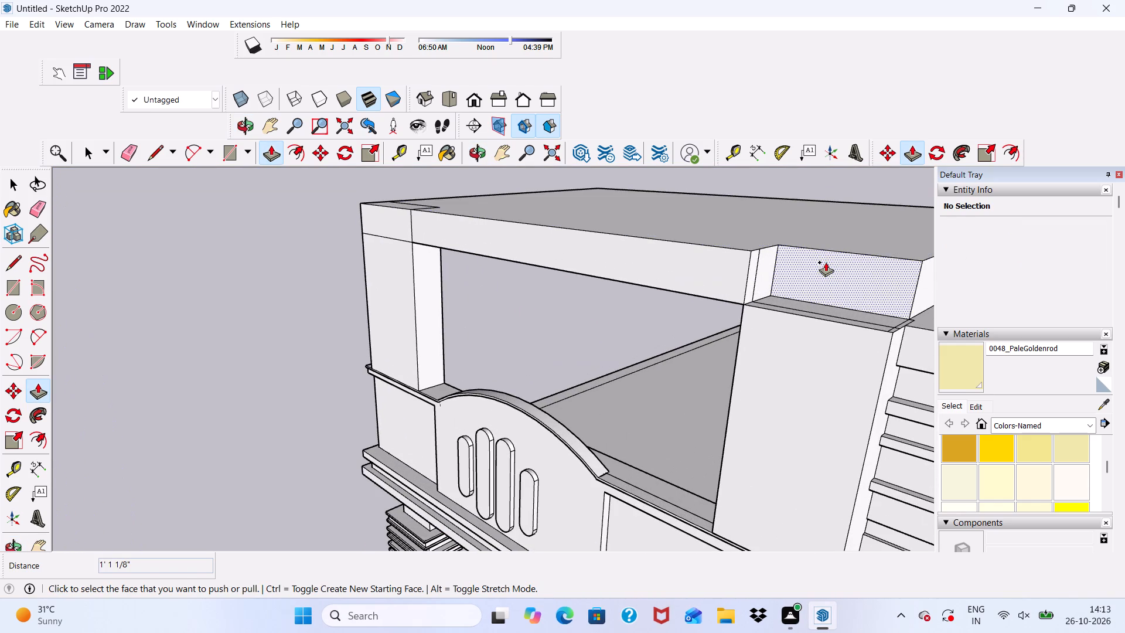
{"action": "left_click", "coordinate": [824, 259]}
{"action": "left_click", "coordinate": [681, 255]}
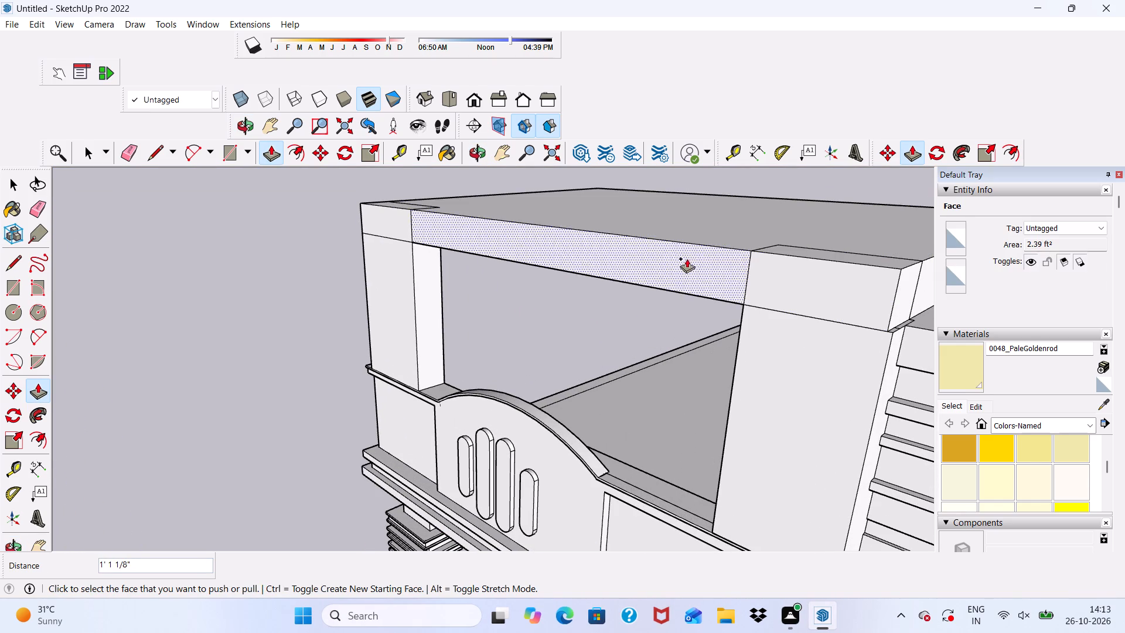
Erase the two vertical seam lines on the roof slab's front face.
{"action": "left_click", "coordinate": [128, 149]}
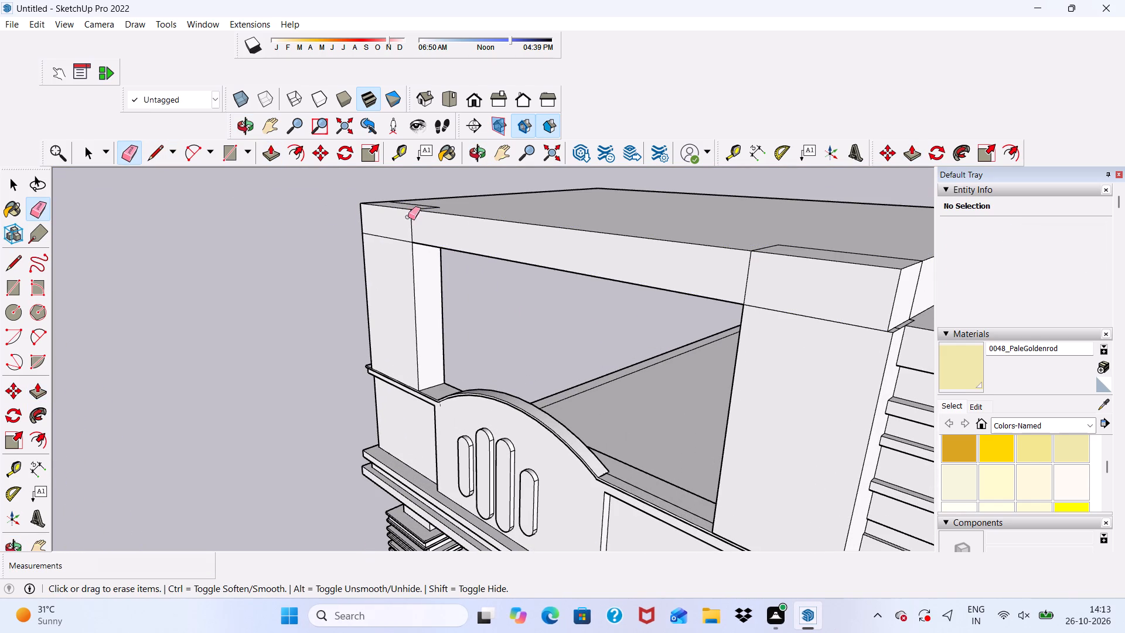
{"action": "left_click_drag", "start_coordinate": [412, 224], "coordinate": [397, 230]}
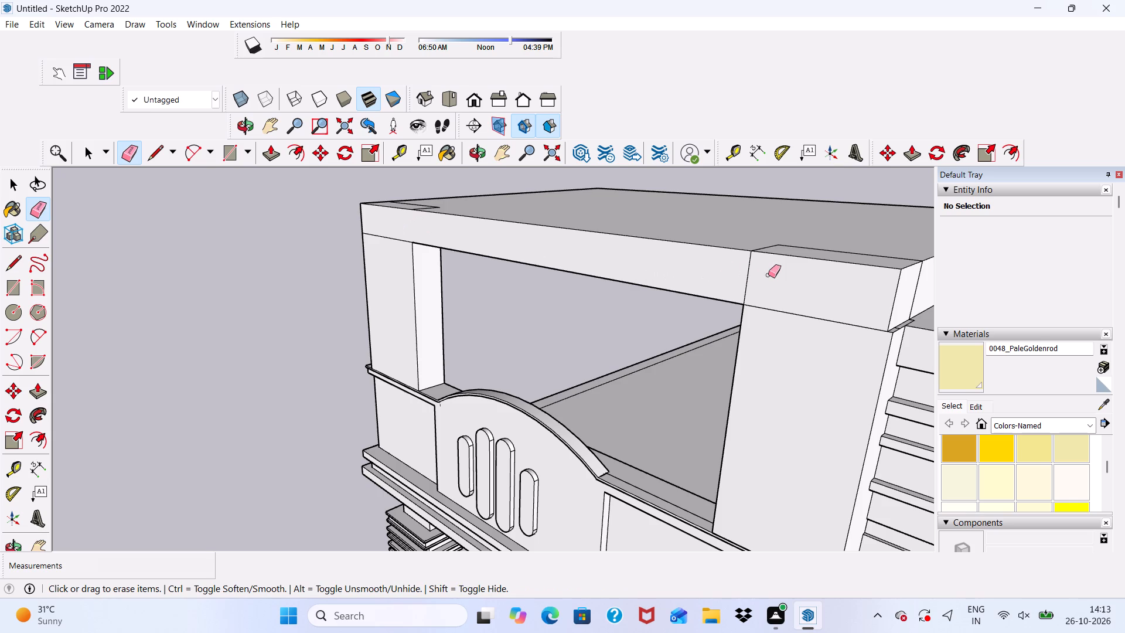
{"action": "left_click_drag", "start_coordinate": [768, 275], "coordinate": [713, 289]}
Push/Pull the slab's merged front face outward about 10 15/16" to overhang the columns.
{"action": "key", "text": "space"}
{"action": "left_click", "coordinate": [799, 282]}
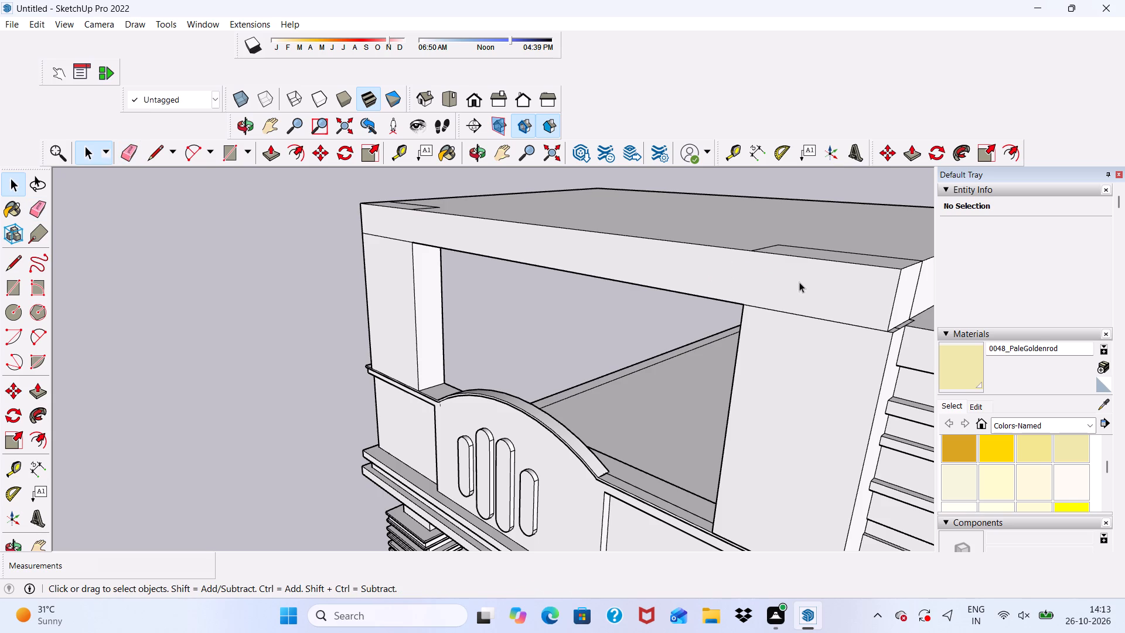
{"action": "left_click", "coordinate": [268, 151]}
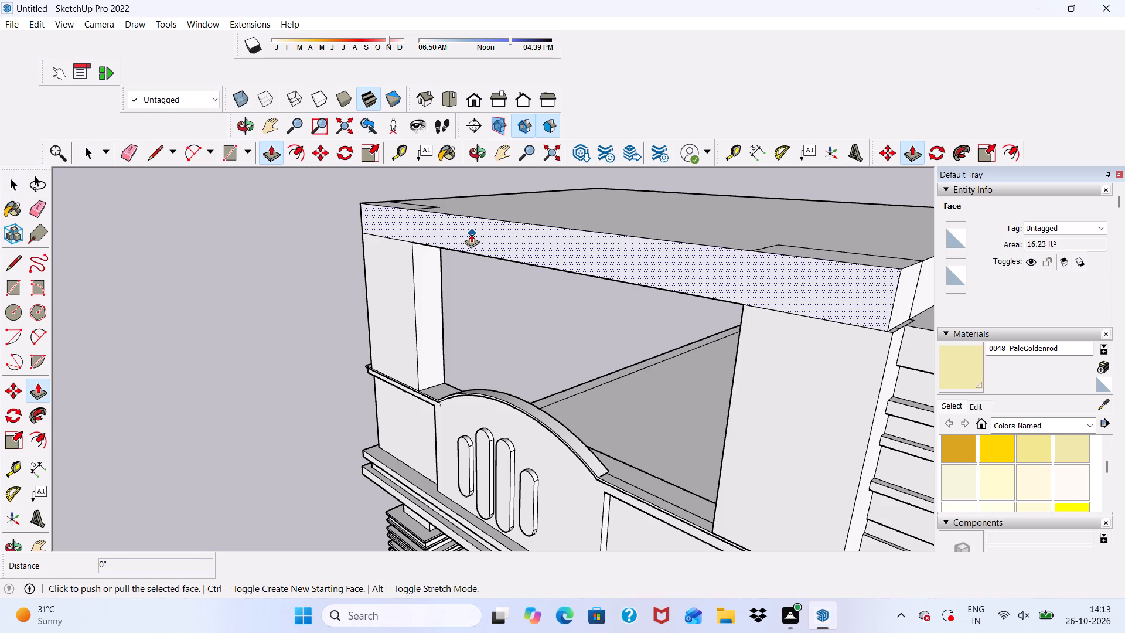
{"action": "left_click", "coordinate": [471, 233]}
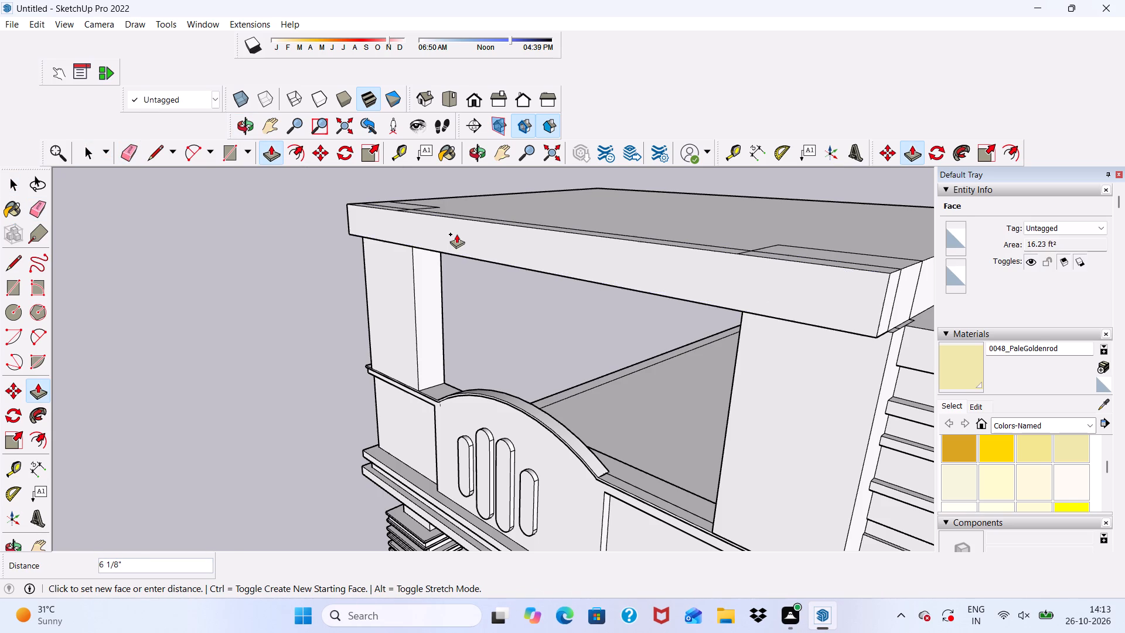
{"action": "middle_click_drag", "start_coordinate": [451, 234], "coordinate": [492, 120]}
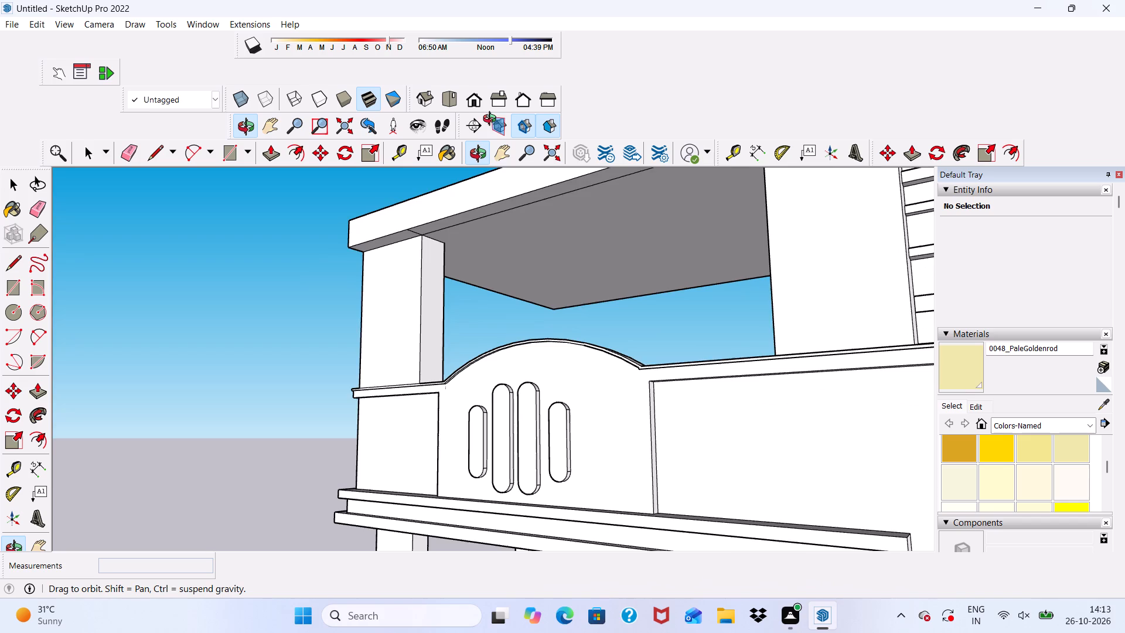
{"action": "middle_click_drag", "start_coordinate": [492, 120], "coordinate": [446, 181]}
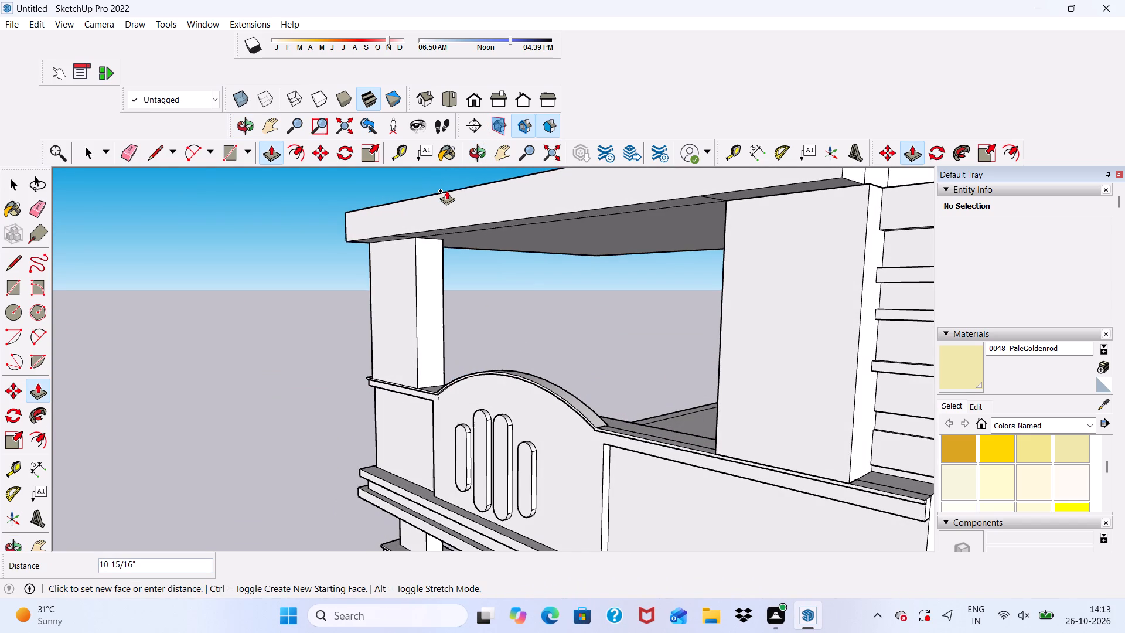
{"action": "left_click", "coordinate": [446, 190]}
{"action": "scroll", "coordinate": [448, 217], "scroll_direction": "down", "scroll_amount": 1}
{"action": "middle_click_drag", "start_coordinate": [448, 218], "coordinate": [541, 177]}
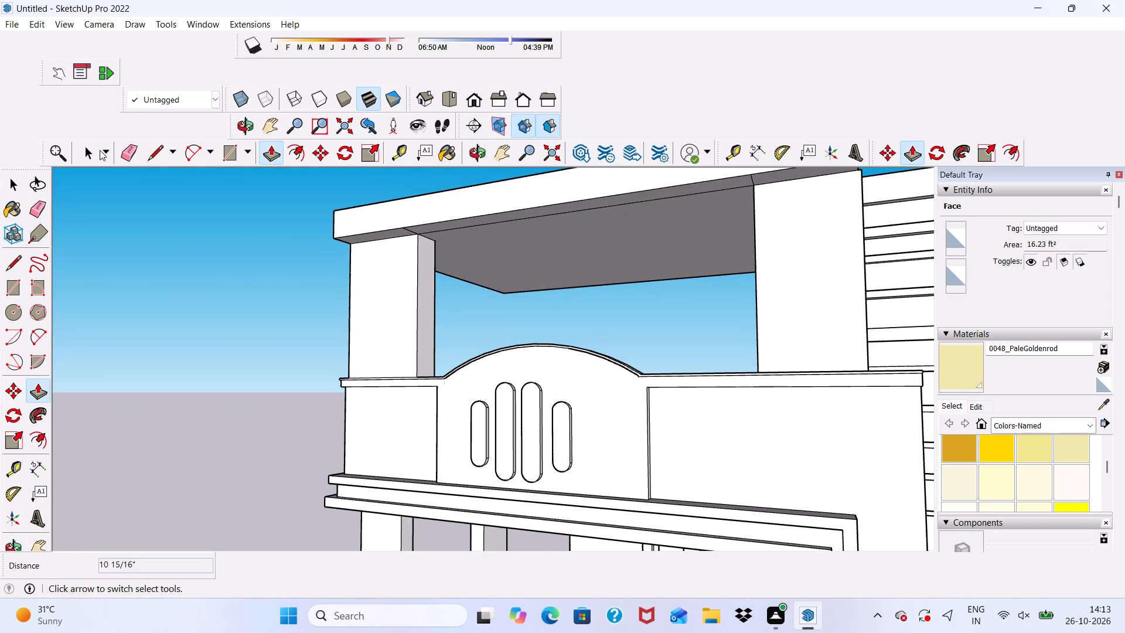
Erase the leftover seam edges on the slab's underside around the tops of the two front columns.
{"action": "left_click", "coordinate": [136, 149]}
{"action": "scroll", "coordinate": [309, 224], "scroll_direction": "down", "scroll_amount": 2}
{"action": "middle_click_drag", "start_coordinate": [361, 226], "coordinate": [401, 173]}
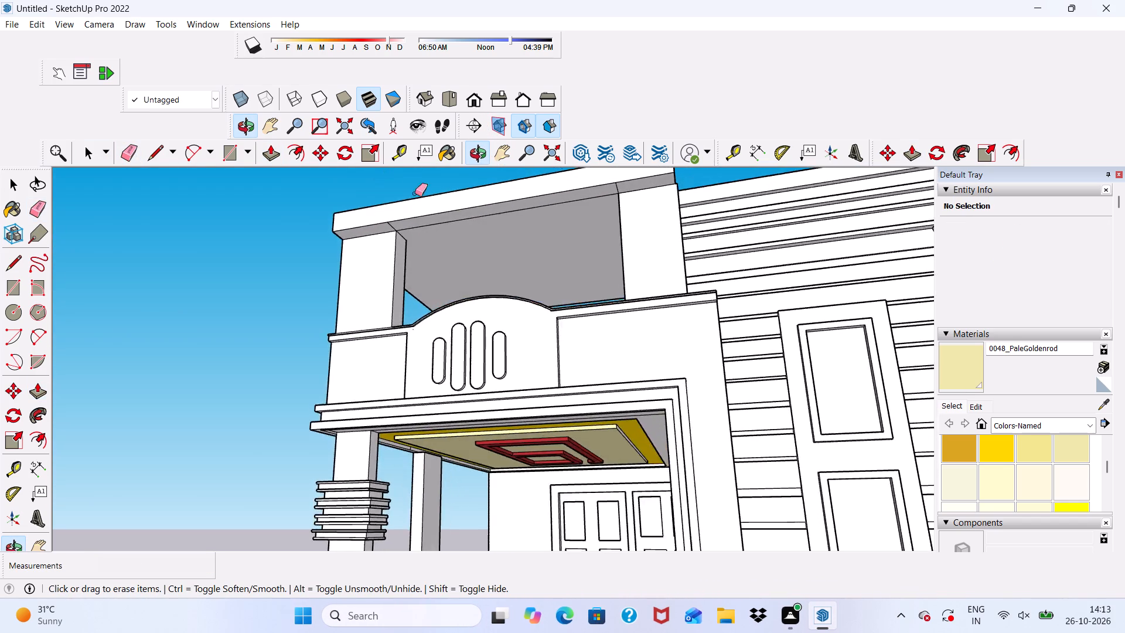
{"action": "scroll", "coordinate": [409, 236], "scroll_direction": "up", "scroll_amount": 9}
{"action": "left_click_drag", "start_coordinate": [379, 215], "coordinate": [384, 221]}
{"action": "left_click_drag", "start_coordinate": [410, 224], "coordinate": [429, 237]}
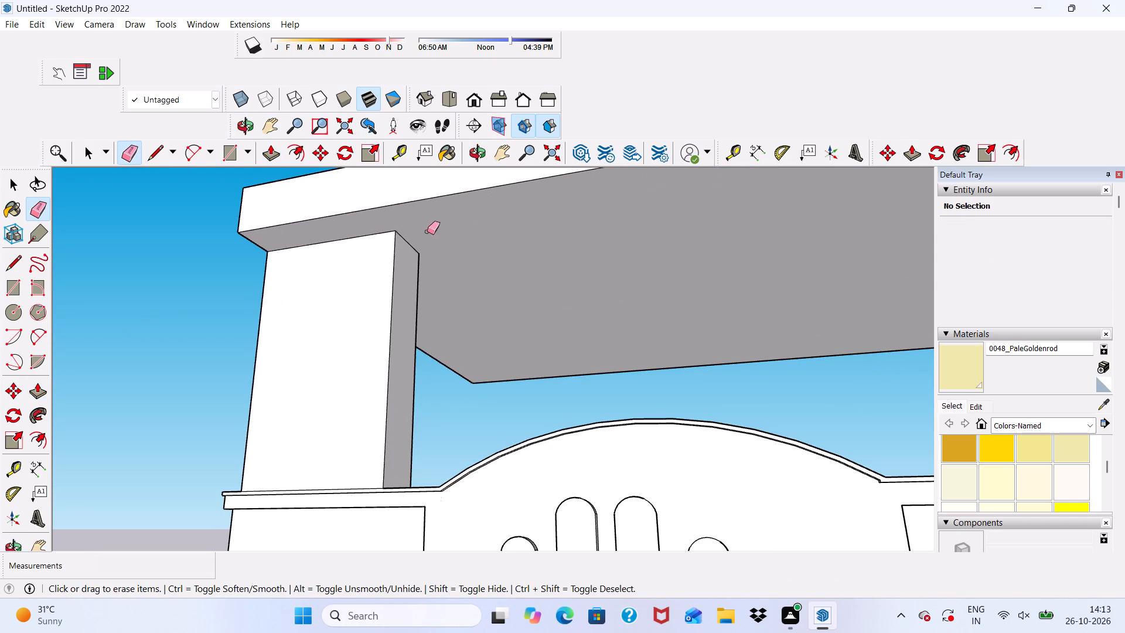
{"action": "scroll", "coordinate": [407, 236], "scroll_direction": "down", "scroll_amount": 11}
{"action": "middle_click_drag", "start_coordinate": [599, 220], "coordinate": [604, 185]}
{"action": "scroll", "coordinate": [606, 232], "scroll_direction": "up", "scroll_amount": 11}
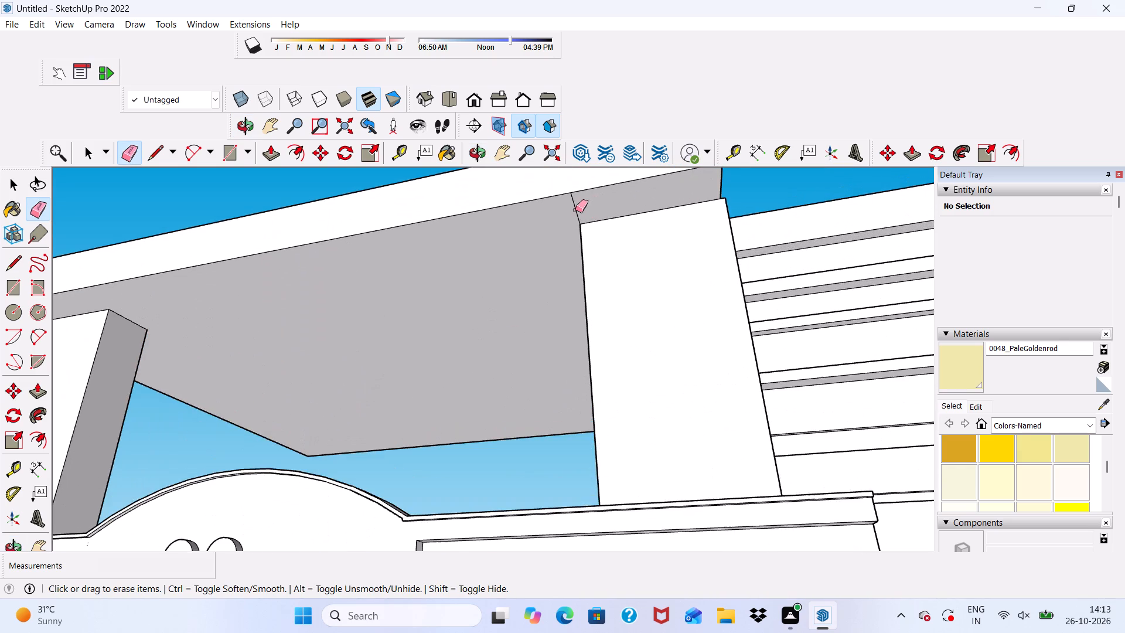
{"action": "left_click_drag", "start_coordinate": [575, 210], "coordinate": [588, 215]}
Erase the vertical seam lines on the slab's side face beside the louvre wall.
{"action": "scroll", "coordinate": [591, 216], "scroll_direction": "down", "scroll_amount": 3}
{"action": "middle_click_drag", "start_coordinate": [623, 246], "coordinate": [404, 406]}
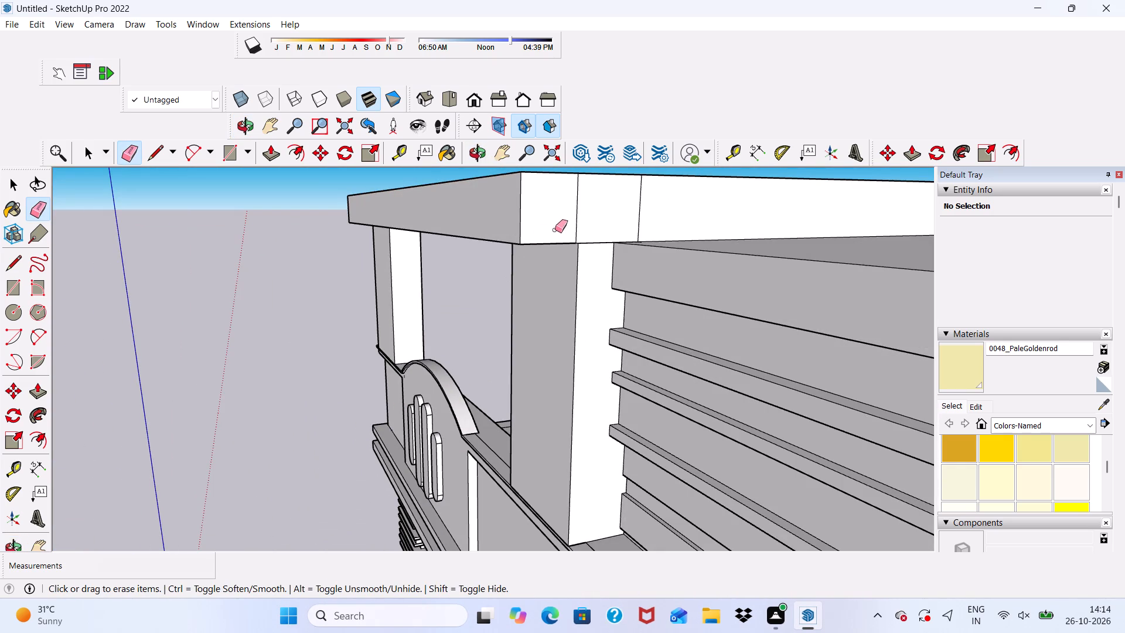
{"action": "left_click_drag", "start_coordinate": [564, 213], "coordinate": [640, 206]}
Erase the leftover seam edges on the roof slab's top face at the corner beside the louvre wall.
{"action": "scroll", "coordinate": [587, 233], "scroll_direction": "down", "scroll_amount": 2}
{"action": "middle_click_drag", "start_coordinate": [587, 246], "coordinate": [557, 398]}
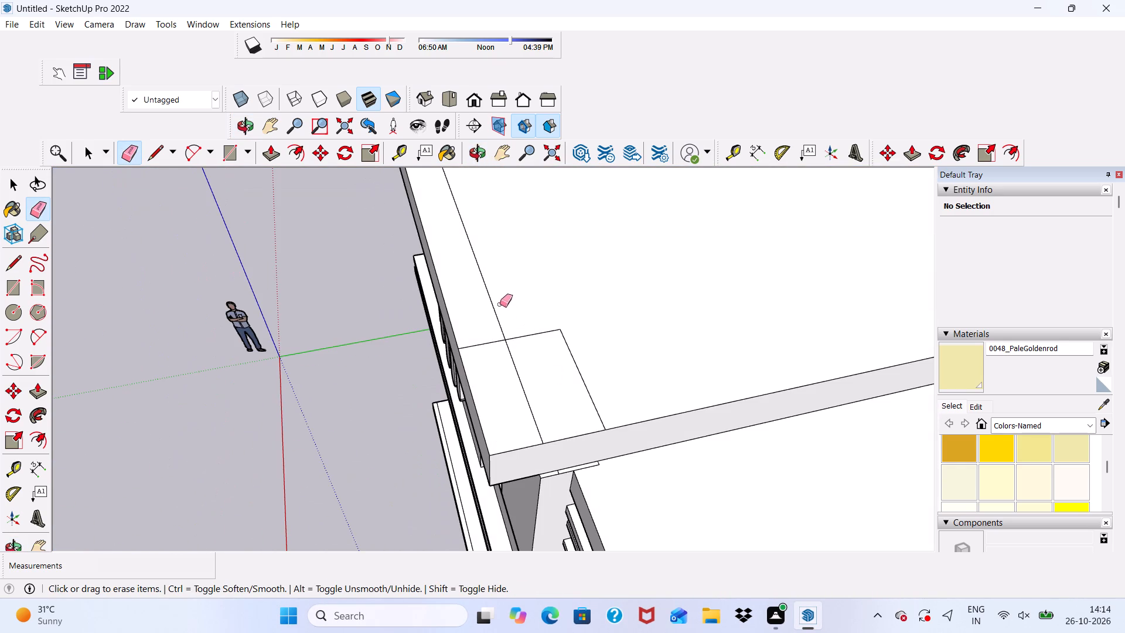
{"action": "left_click_drag", "start_coordinate": [500, 304], "coordinate": [551, 347]}
{"action": "left_click", "coordinate": [547, 330]}
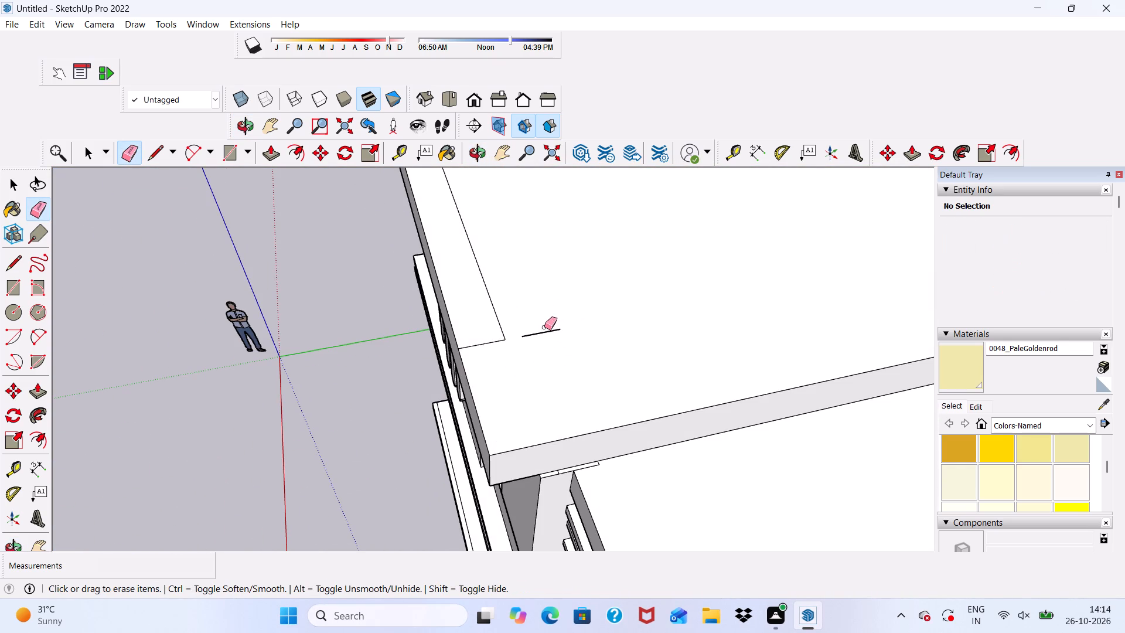
{"action": "left_click_drag", "start_coordinate": [532, 336], "coordinate": [561, 330]}
{"action": "left_click", "coordinate": [489, 338]}
{"action": "left_click_drag", "start_coordinate": [496, 315], "coordinate": [503, 325]}
{"action": "left_click_drag", "start_coordinate": [523, 329], "coordinate": [523, 344]}
Inspect the roof slab's top, back, sides and underside for remaining seam edges.
{"action": "scroll", "coordinate": [523, 328], "scroll_direction": "down", "scroll_amount": 5}
{"action": "middle_click_drag", "start_coordinate": [550, 387], "coordinate": [470, 332]}
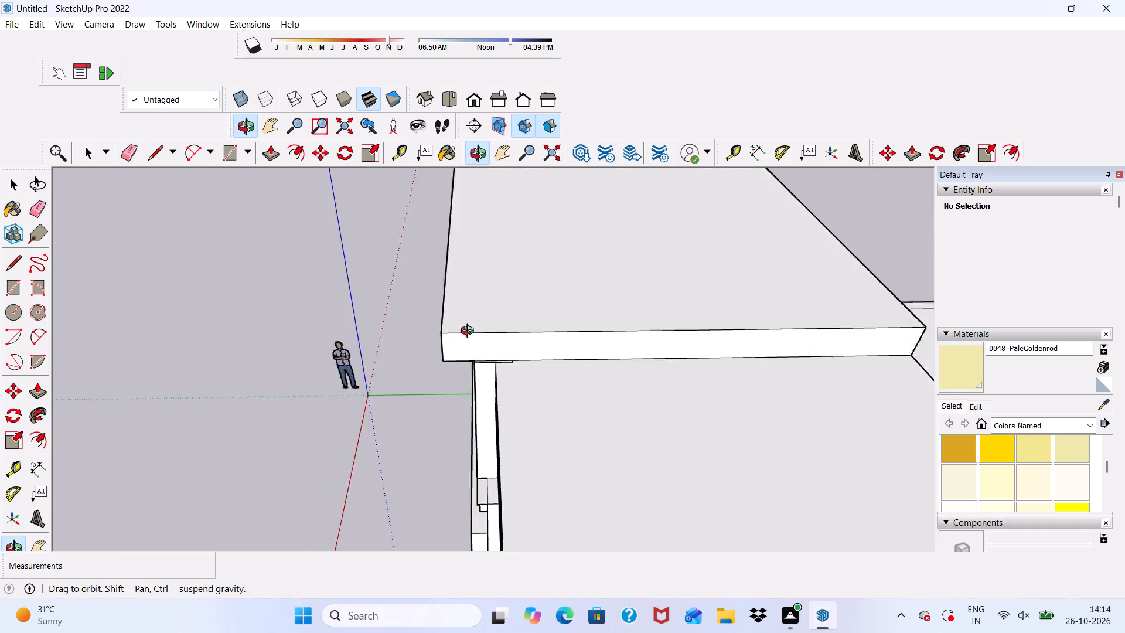
{"action": "middle_click_drag", "start_coordinate": [470, 332], "coordinate": [220, 270]}
{"action": "scroll", "coordinate": [233, 283], "scroll_direction": "up", "scroll_amount": 2}
{"action": "scroll", "coordinate": [267, 305], "scroll_direction": "down", "scroll_amount": 4}
{"action": "middle_click_drag", "start_coordinate": [444, 345], "coordinate": [572, 324]}
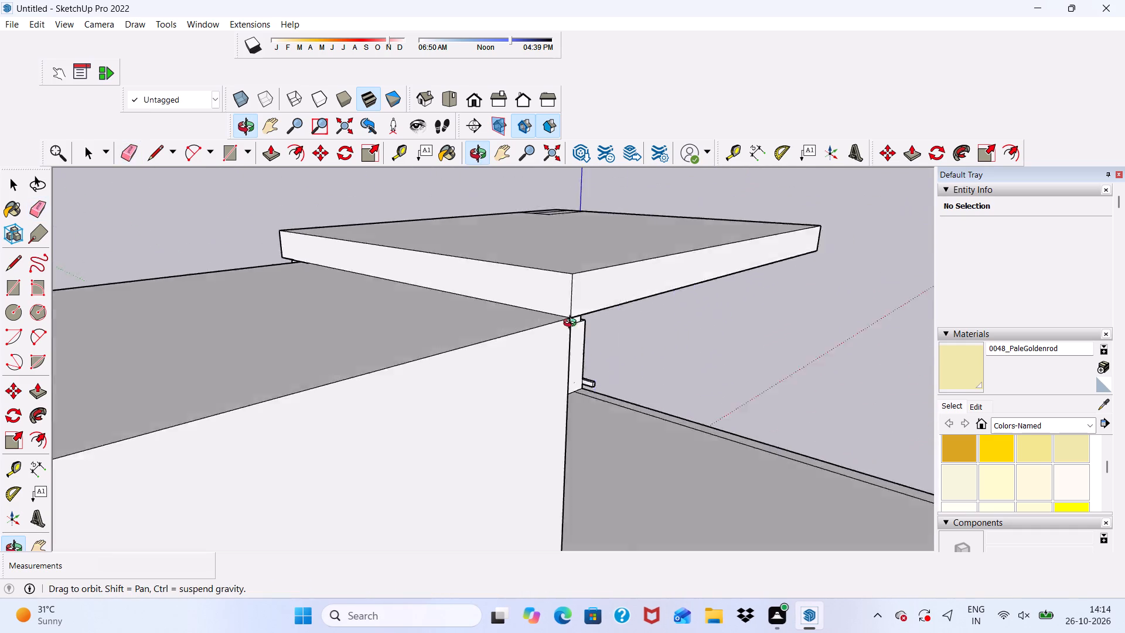
{"action": "middle_click_drag", "start_coordinate": [572, 324], "coordinate": [964, 248]}
{"action": "key", "text": "space"}
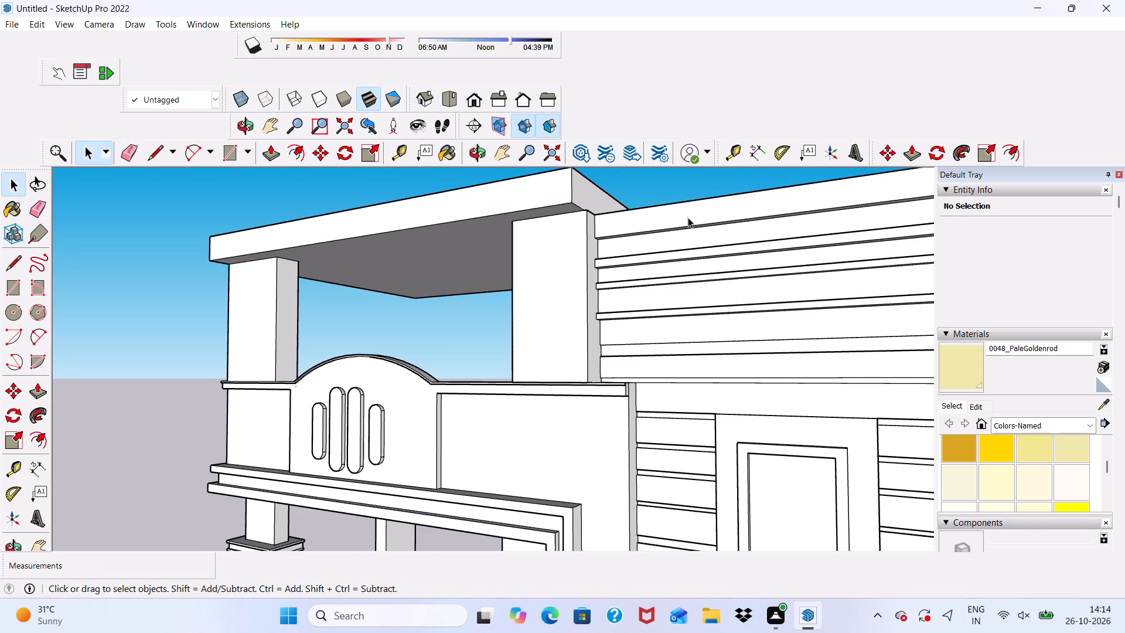
{"action": "middle_click_drag", "start_coordinate": [670, 209], "coordinate": [530, 304]}
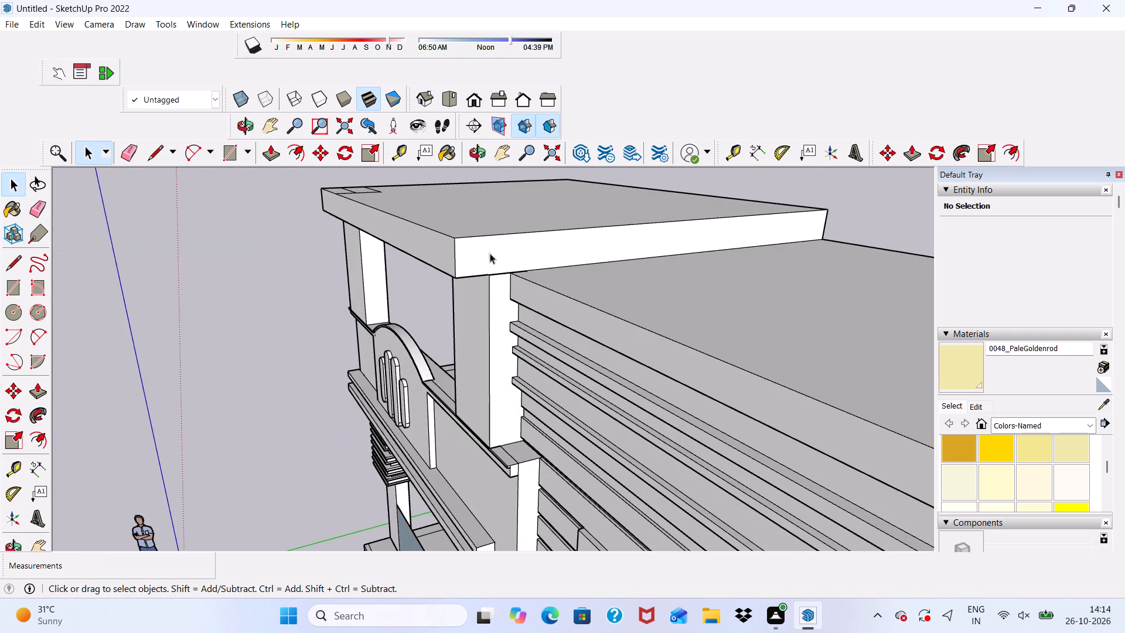
Erase the remaining seam edges on the roof slab's top face at the front corner away from the louvre wall.
{"action": "scroll", "coordinate": [448, 223], "scroll_direction": "up", "scroll_amount": 3}
{"action": "middle_click_drag", "start_coordinate": [461, 246], "coordinate": [720, 337]}
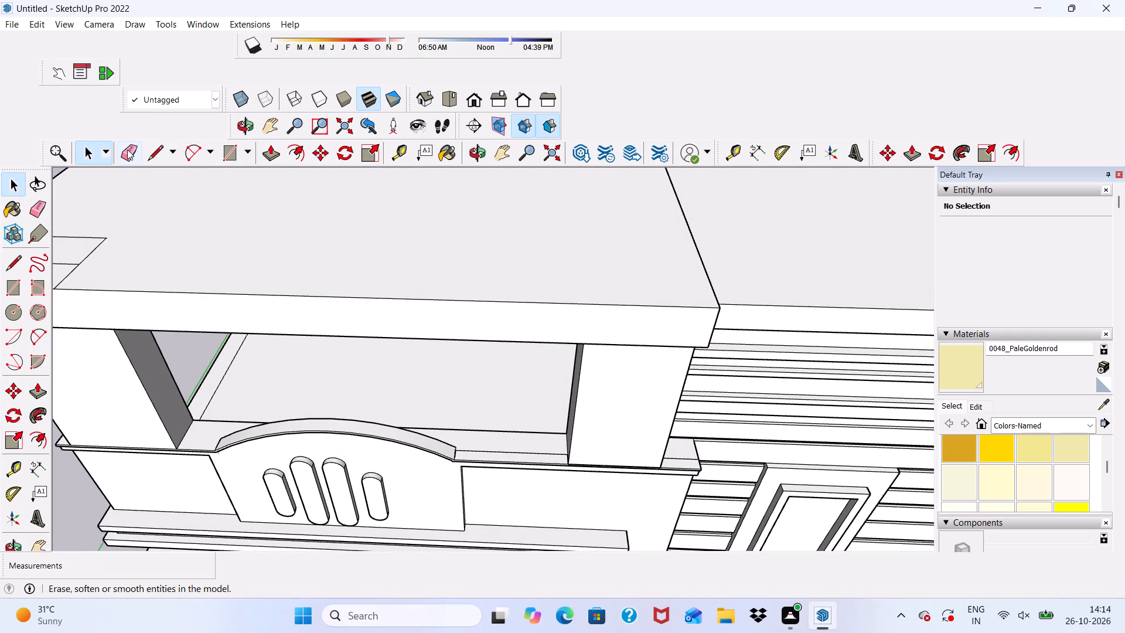
{"action": "left_click", "coordinate": [126, 149]}
{"action": "scroll", "coordinate": [195, 216], "scroll_direction": "down", "scroll_amount": 5}
{"action": "middle_click_drag", "start_coordinate": [389, 236], "coordinate": [340, 139]}
{"action": "scroll", "coordinate": [329, 158], "scroll_direction": "down", "scroll_amount": 2}
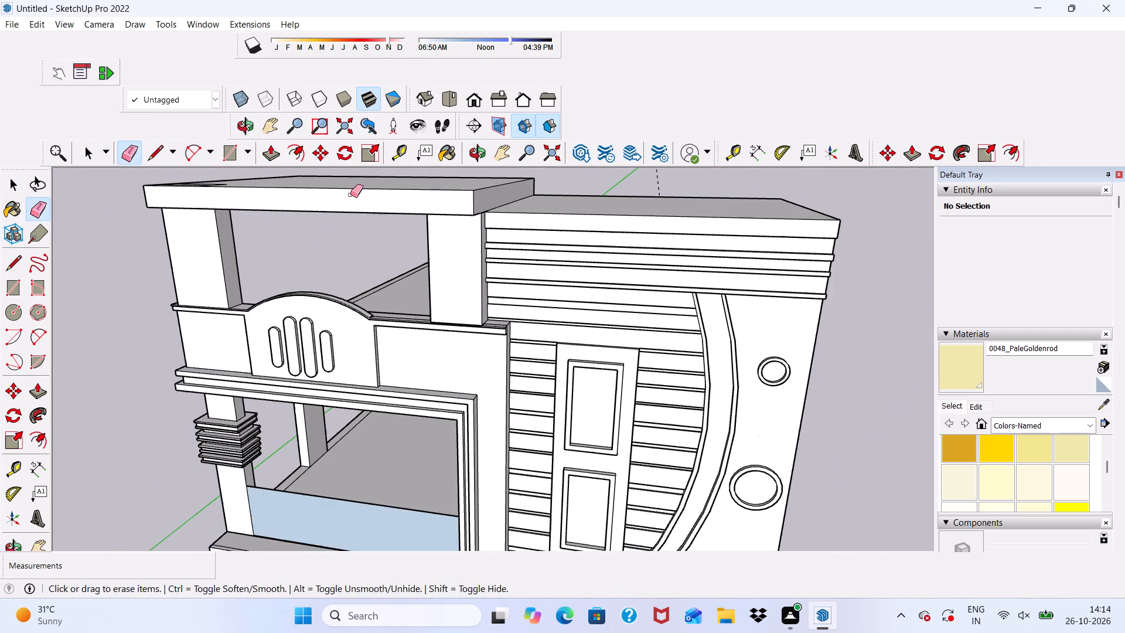
{"action": "scroll", "coordinate": [350, 195], "scroll_direction": "down", "scroll_amount": 1}
{"action": "middle_click_drag", "start_coordinate": [356, 201], "coordinate": [279, 229]}
{"action": "scroll", "coordinate": [502, 211], "scroll_direction": "up", "scroll_amount": 6}
{"action": "scroll", "coordinate": [420, 290], "scroll_direction": "down", "scroll_amount": 2}
{"action": "scroll", "coordinate": [463, 270], "scroll_direction": "down", "scroll_amount": 8}
{"action": "middle_click_drag", "start_coordinate": [448, 249], "coordinate": [429, 374]}
{"action": "scroll", "coordinate": [235, 199], "scroll_direction": "up", "scroll_amount": 6}
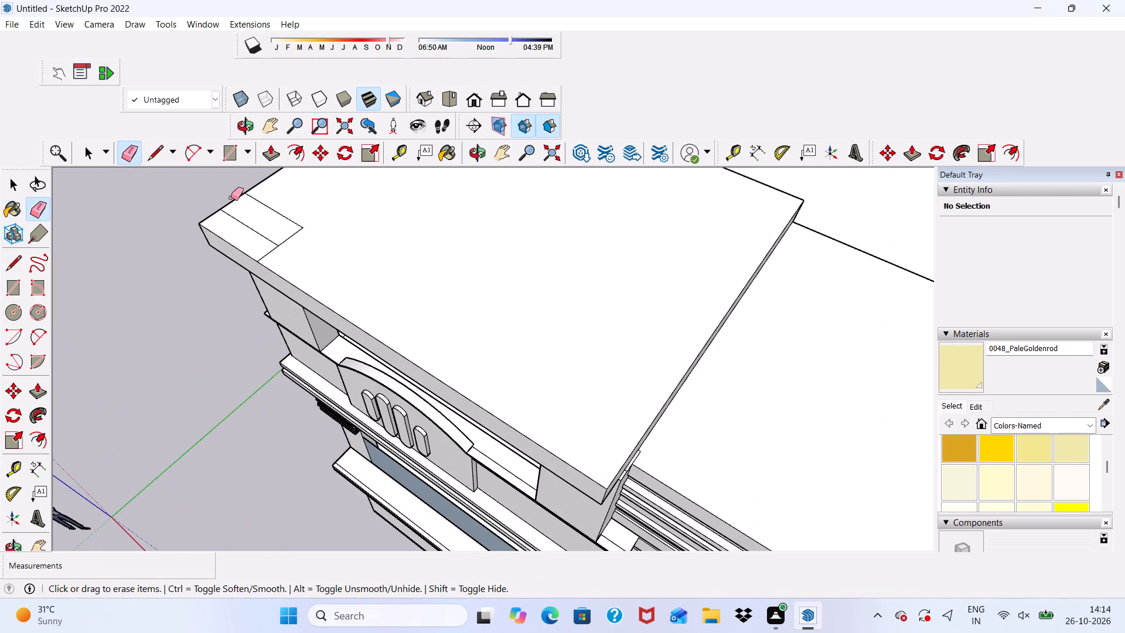
{"action": "left_click_drag", "start_coordinate": [240, 216], "coordinate": [288, 218]}
Push/Pull the louvre wall's top face up 1' to bring it level with the roof slab's top.
{"action": "scroll", "coordinate": [289, 225], "scroll_direction": "down", "scroll_amount": 5}
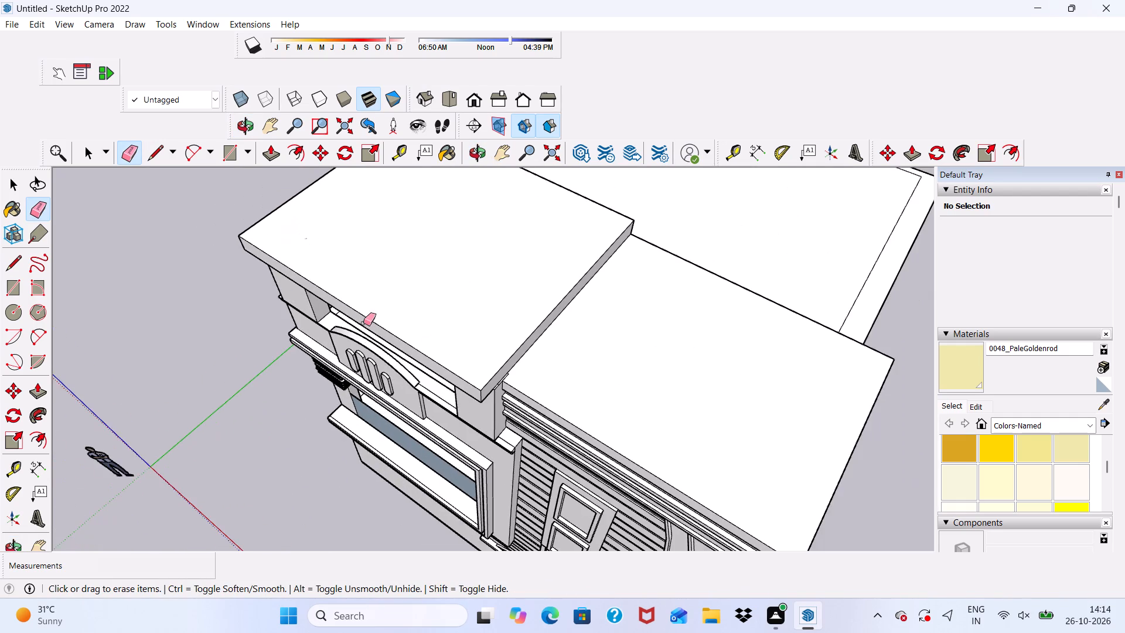
{"action": "middle_click_drag", "start_coordinate": [443, 346], "coordinate": [440, 196]}
{"action": "scroll", "coordinate": [451, 201], "scroll_direction": "up", "scroll_amount": 1}
{"action": "scroll", "coordinate": [461, 223], "scroll_direction": "down", "scroll_amount": 5}
{"action": "key", "text": "space"}
{"action": "middle_click_drag", "start_coordinate": [503, 243], "coordinate": [619, 172]}
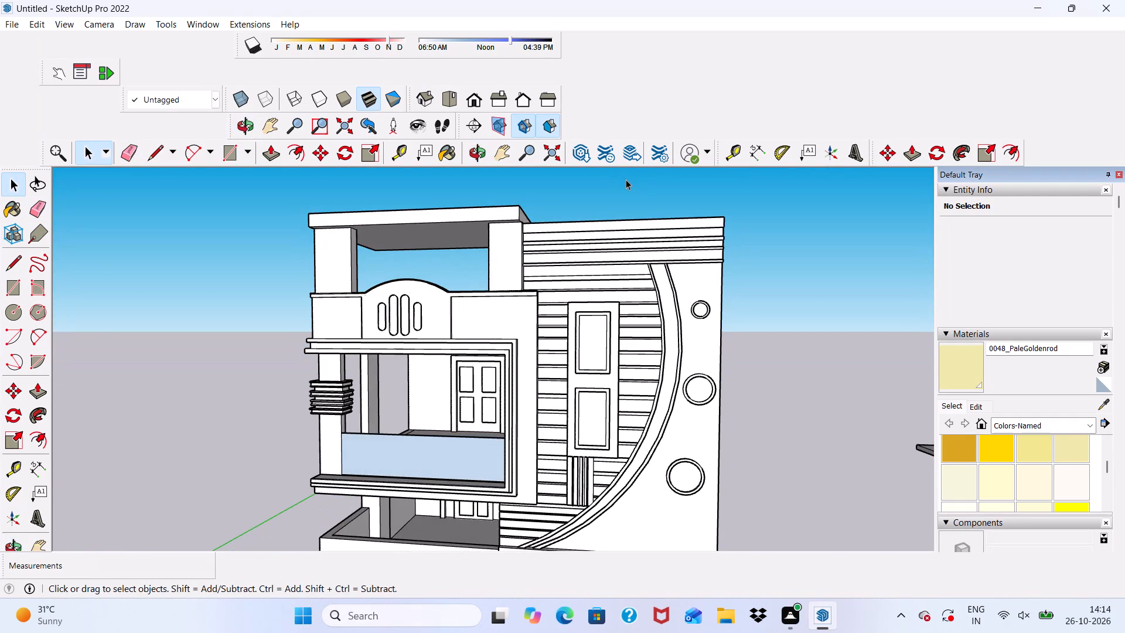
{"action": "scroll", "coordinate": [628, 188], "scroll_direction": "down", "scroll_amount": 2}
{"action": "middle_click_drag", "start_coordinate": [629, 192], "coordinate": [487, 205]}
{"action": "scroll", "coordinate": [490, 210], "scroll_direction": "up", "scroll_amount": 8}
{"action": "scroll", "coordinate": [524, 166], "scroll_direction": "down", "scroll_amount": 3}
{"action": "middle_click_drag", "start_coordinate": [531, 187], "coordinate": [435, 266]}
{"action": "scroll", "coordinate": [465, 251], "scroll_direction": "up", "scroll_amount": 3}
{"action": "left_click", "coordinate": [550, 213]}
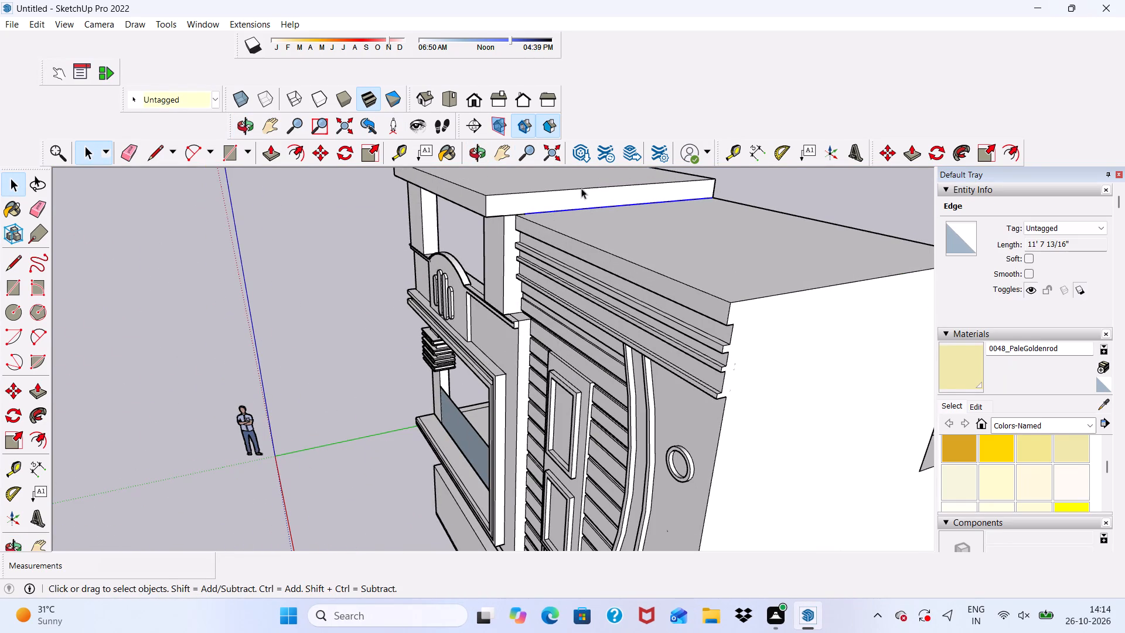
{"action": "left_click", "coordinate": [612, 238]}
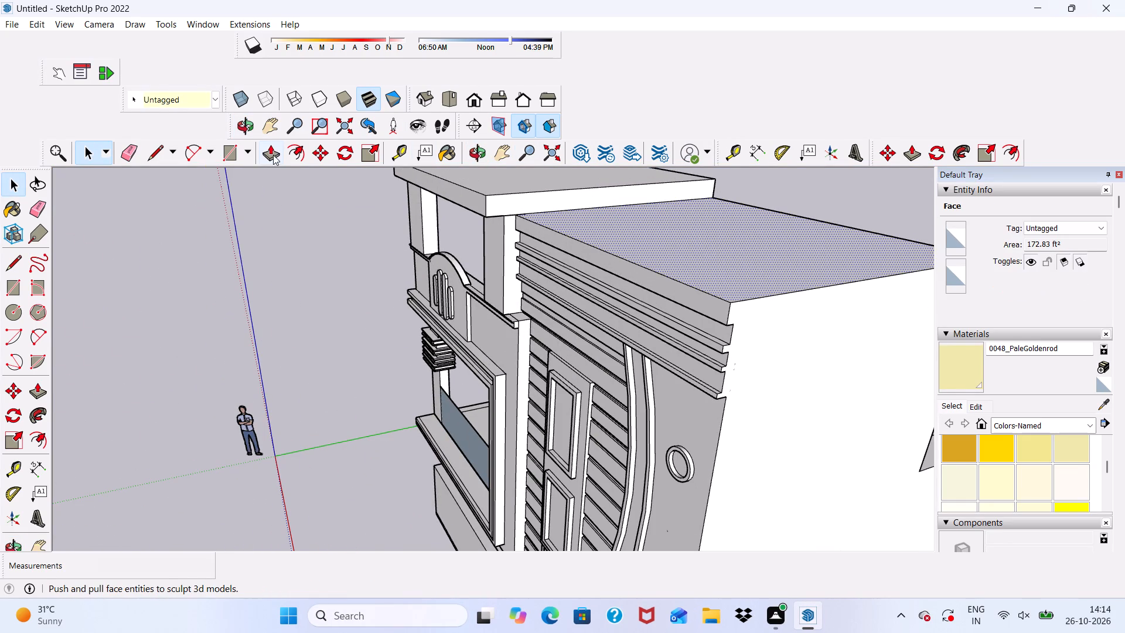
{"action": "left_click", "coordinate": [273, 155]}
{"action": "left_click", "coordinate": [645, 227]}
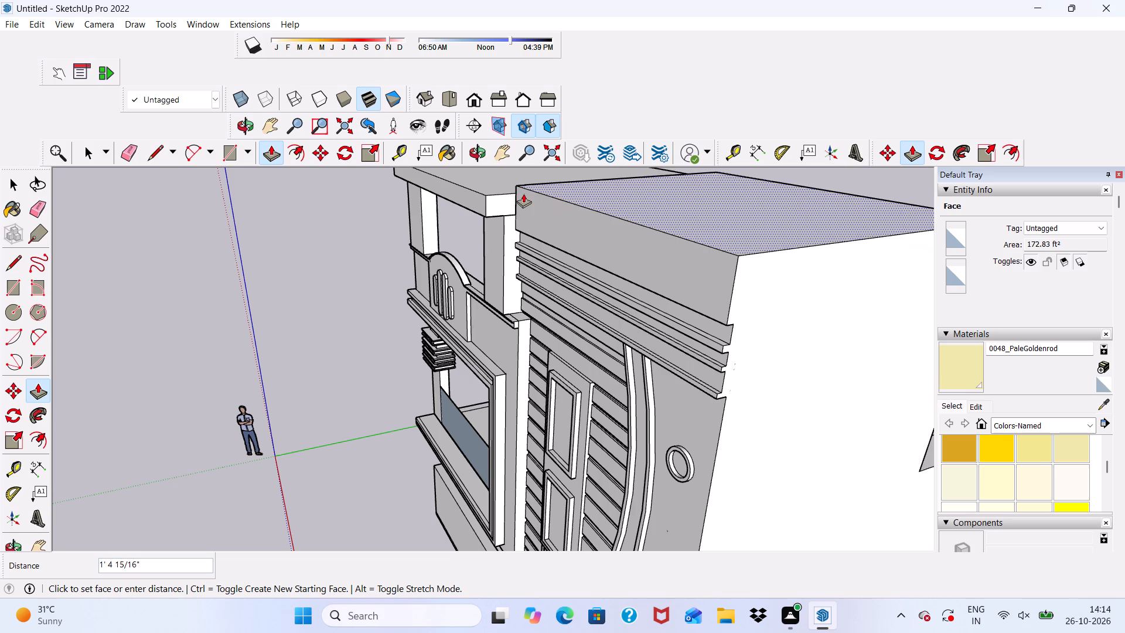
{"action": "left_click", "coordinate": [496, 198]}
Examine the front elevation where the raised louvre wall top meets the roof slab and column.
{"action": "scroll", "coordinate": [538, 233], "scroll_direction": "down", "scroll_amount": 1}
{"action": "middle_click_drag", "start_coordinate": [563, 242], "coordinate": [731, 187]}
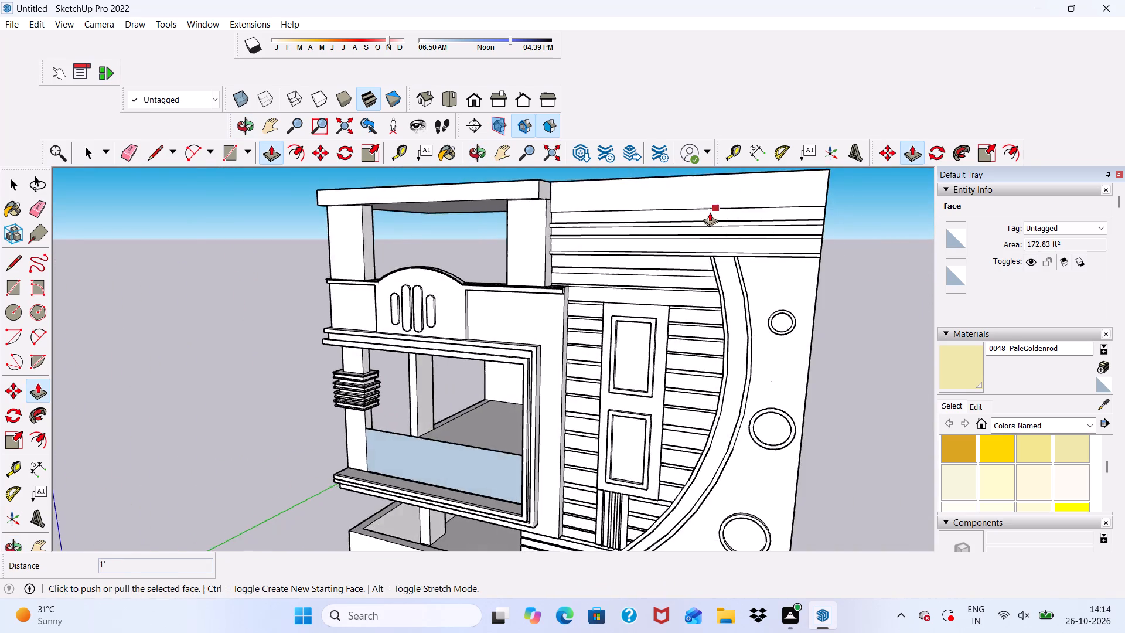
{"action": "scroll", "coordinate": [698, 239], "scroll_direction": "down", "scroll_amount": 5}
{"action": "middle_click_drag", "start_coordinate": [688, 286], "coordinate": [767, 270]}
{"action": "scroll", "coordinate": [767, 271], "scroll_direction": "up", "scroll_amount": 12}
{"action": "middle_click_drag", "start_coordinate": [578, 284], "coordinate": [606, 335]}
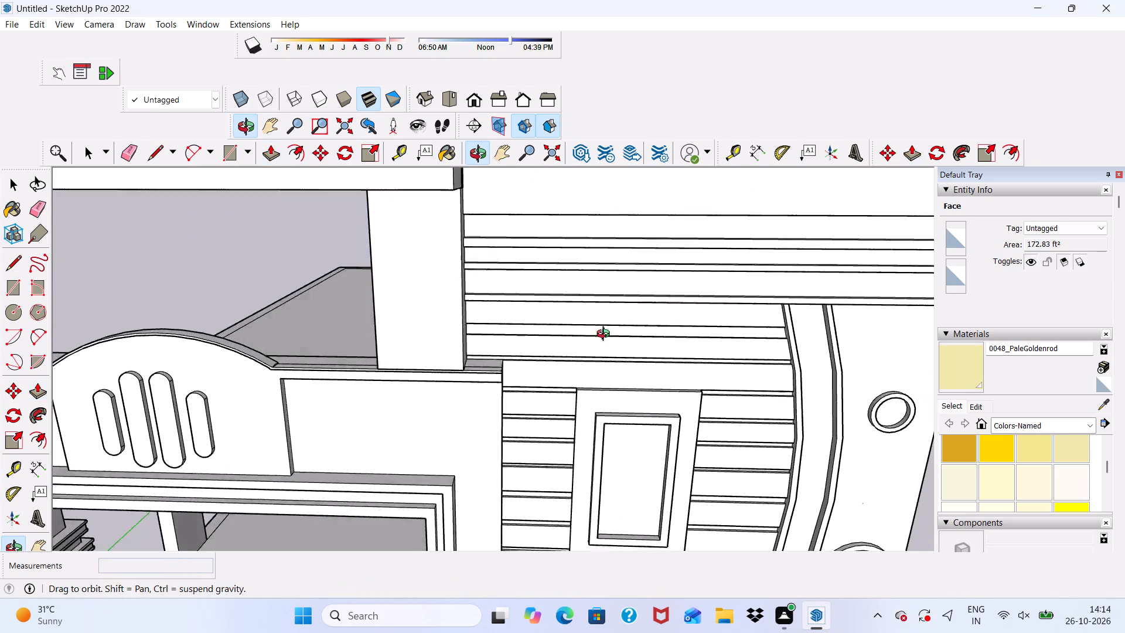
{"action": "middle_click_drag", "start_coordinate": [606, 335], "coordinate": [620, 366]}
{"action": "scroll", "coordinate": [620, 366], "scroll_direction": "down", "scroll_amount": 2}
{"action": "scroll", "coordinate": [544, 243], "scroll_direction": "down", "scroll_amount": 1}
{"action": "key", "text": "space"}
{"action": "scroll", "coordinate": [527, 215], "scroll_direction": "up", "scroll_amount": 5}
{"action": "scroll", "coordinate": [534, 225], "scroll_direction": "down", "scroll_amount": 5}
{"action": "middle_click_drag", "start_coordinate": [536, 252], "coordinate": [499, 230]}
{"action": "scroll", "coordinate": [499, 230], "scroll_direction": "up", "scroll_amount": 2}
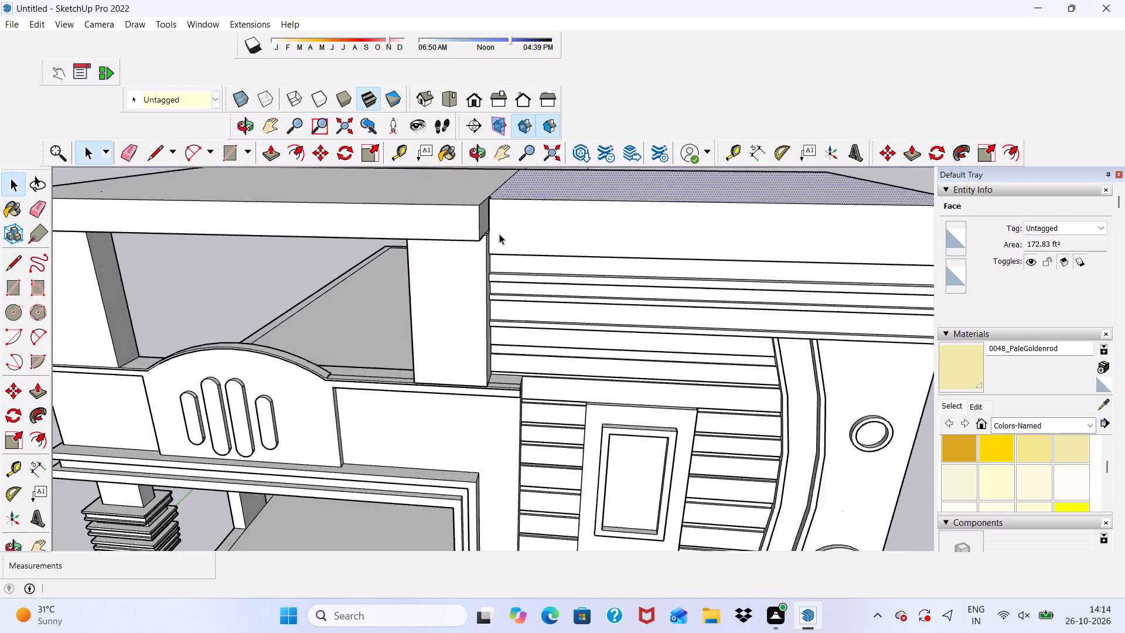
{"action": "scroll", "coordinate": [499, 234], "scroll_direction": "up", "scroll_amount": 3}
{"action": "middle_click_drag", "start_coordinate": [518, 272], "coordinate": [522, 150]}
{"action": "scroll", "coordinate": [523, 148], "scroll_direction": "up", "scroll_amount": 4}
{"action": "scroll", "coordinate": [524, 191], "scroll_direction": "down", "scroll_amount": 7}
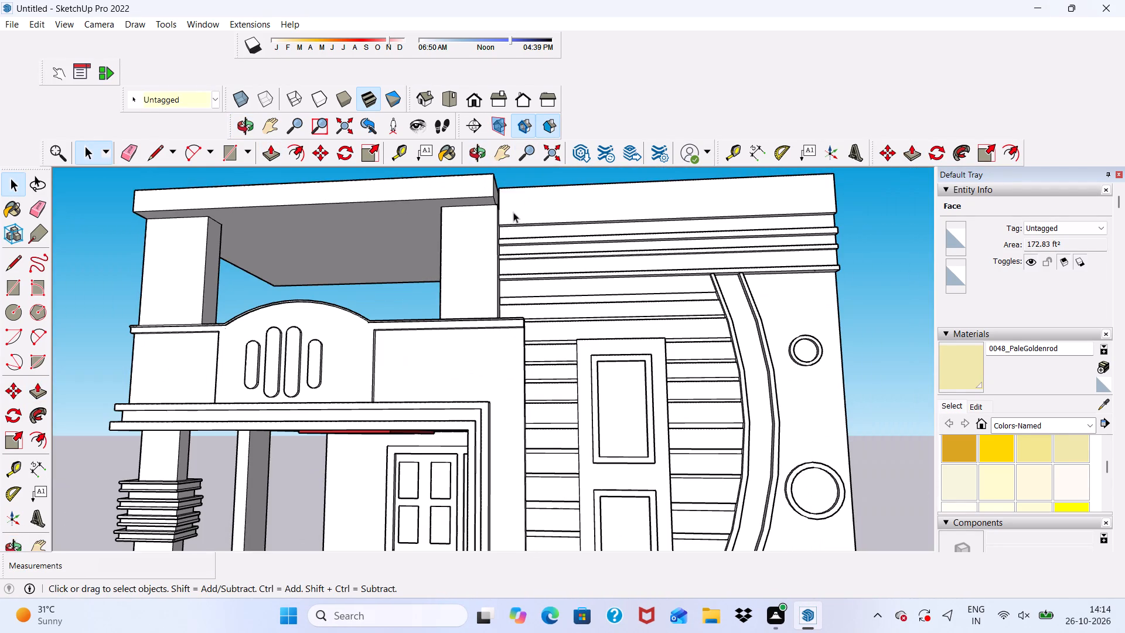
{"action": "middle_click_drag", "start_coordinate": [507, 192], "coordinate": [507, 221]}
{"action": "scroll", "coordinate": [510, 211], "scroll_direction": "down", "scroll_amount": 4}
{"action": "middle_click_drag", "start_coordinate": [540, 250], "coordinate": [581, 178]}
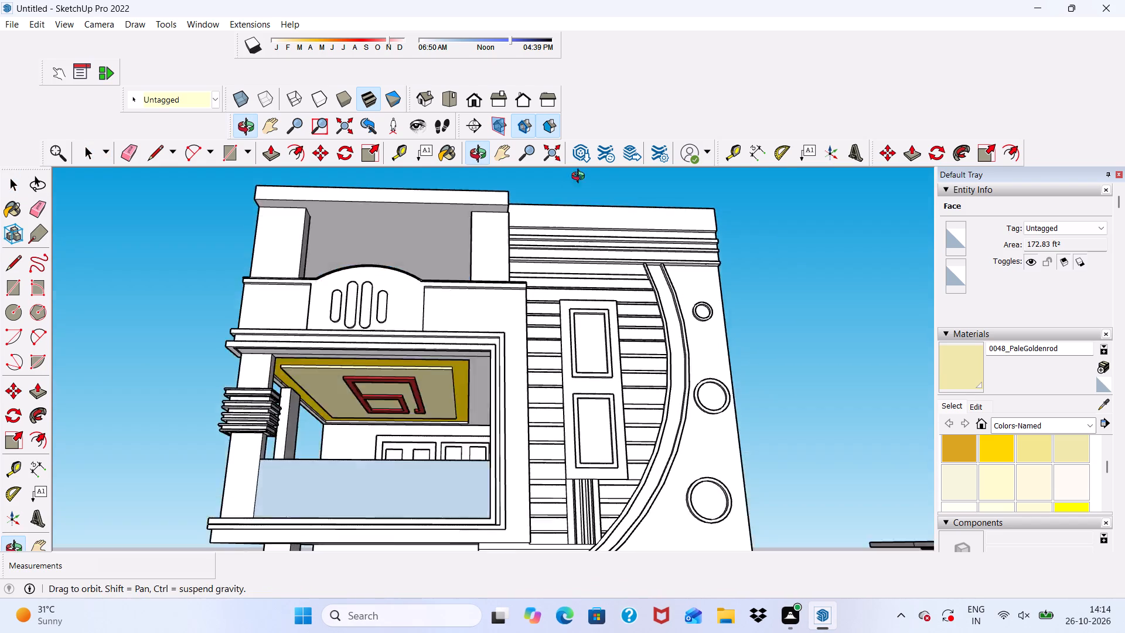
{"action": "middle_click_drag", "start_coordinate": [581, 178], "coordinate": [650, 235]}
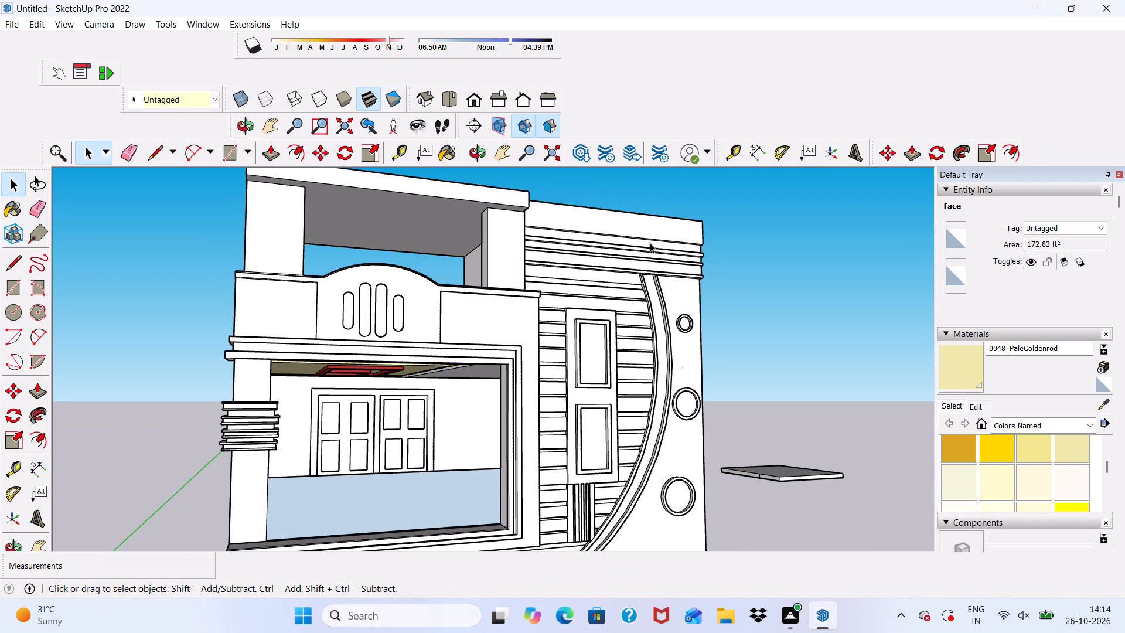
Push/Pull the underside of the louvre wall's top band up about 4 15/16", and again about 3 7/16" to the slab's underside level.
{"action": "scroll", "coordinate": [630, 234], "scroll_direction": "up", "scroll_amount": 12}
{"action": "middle_click_drag", "start_coordinate": [577, 243], "coordinate": [519, 292]}
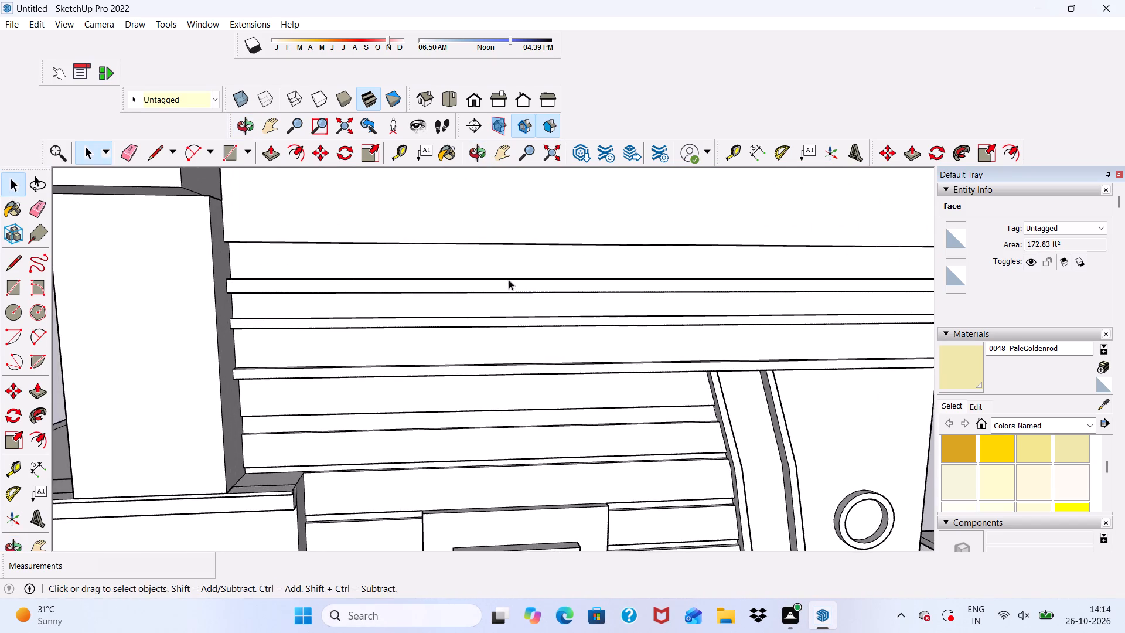
{"action": "middle_click_drag", "start_coordinate": [504, 277], "coordinate": [451, 189]}
{"action": "scroll", "coordinate": [451, 189], "scroll_direction": "up", "scroll_amount": 10}
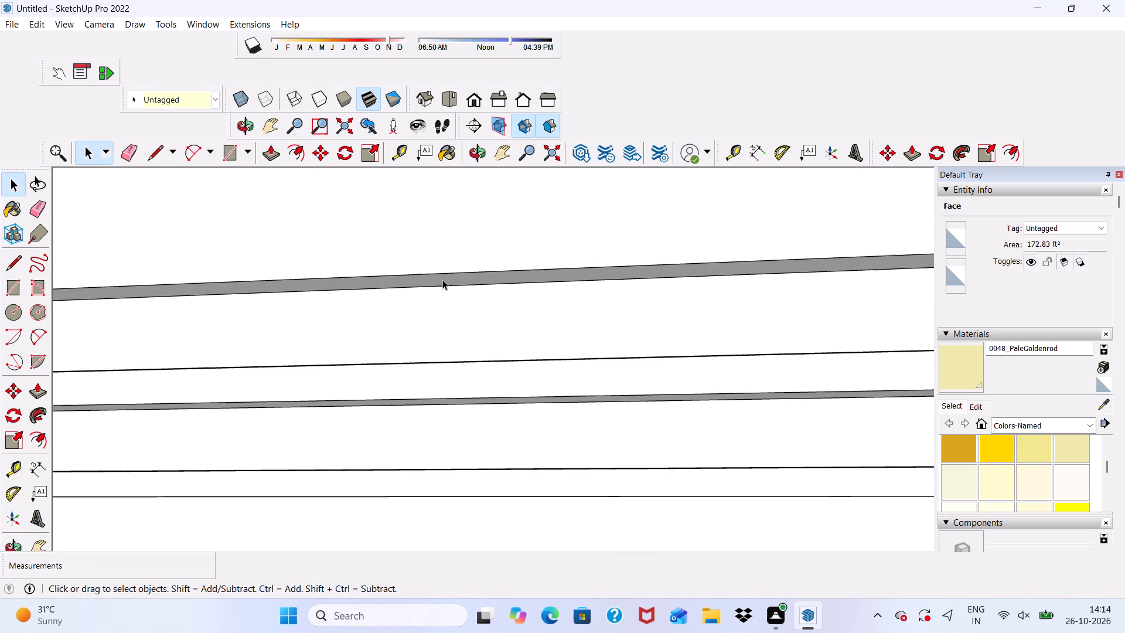
{"action": "left_click", "coordinate": [442, 280]}
{"action": "left_click", "coordinate": [270, 154]}
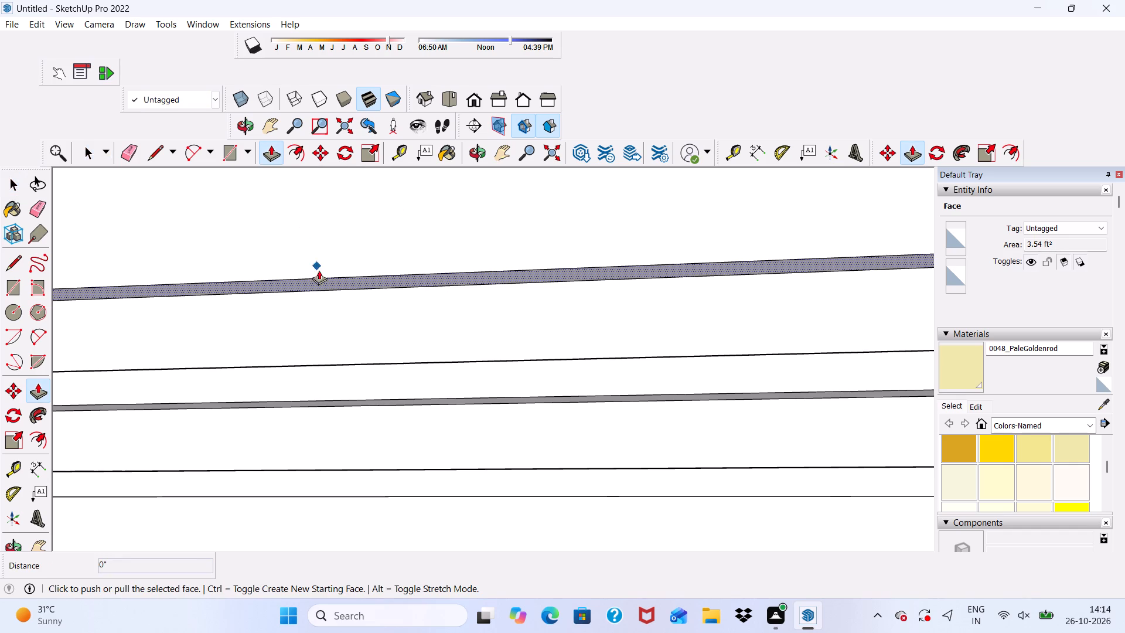
{"action": "left_click_drag", "start_coordinate": [332, 281], "coordinate": [345, 226]}
{"action": "scroll", "coordinate": [346, 245], "scroll_direction": "down", "scroll_amount": 12}
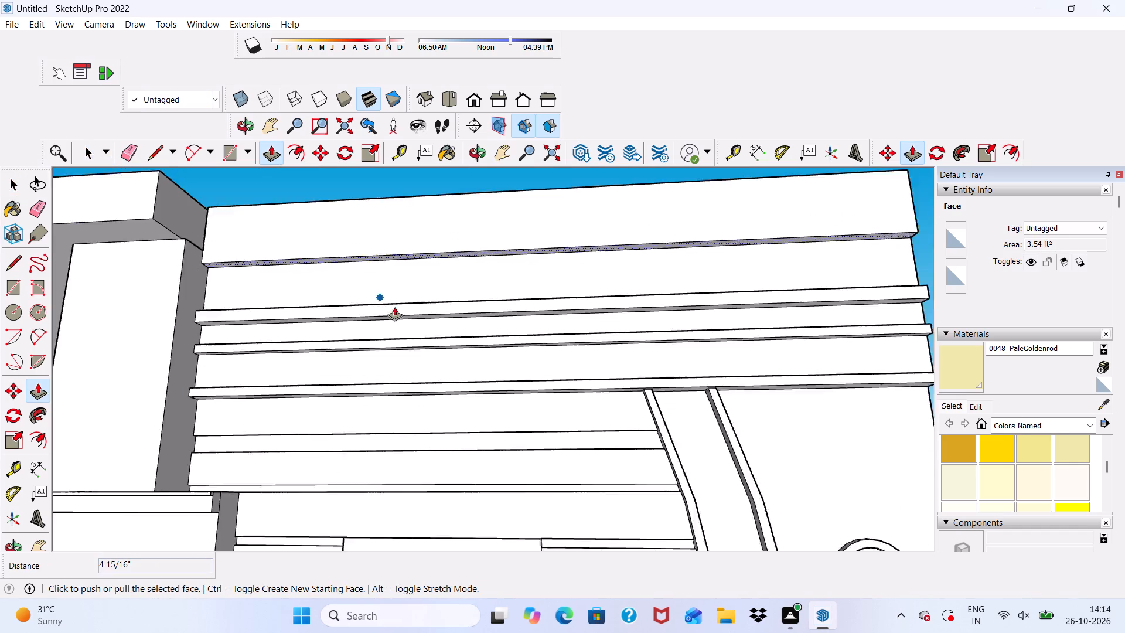
{"action": "scroll", "coordinate": [378, 248], "scroll_direction": "up", "scroll_amount": 3}
{"action": "left_click_drag", "start_coordinate": [381, 259], "coordinate": [374, 243]}
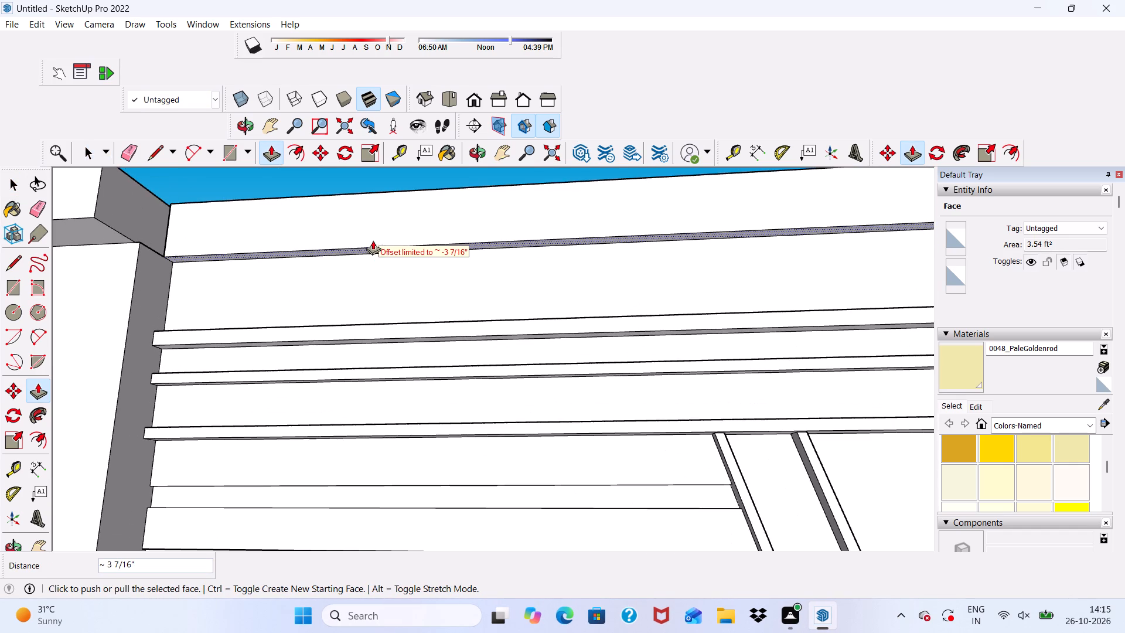
Push/Pull the top face of the uppermost horizontal strip on the louvre wall up about 2 3/8".
{"action": "scroll", "coordinate": [362, 235], "scroll_direction": "down", "scroll_amount": 6}
{"action": "middle_click_drag", "start_coordinate": [388, 267], "coordinate": [328, 405]}
{"action": "scroll", "coordinate": [400, 310], "scroll_direction": "down", "scroll_amount": 1}
{"action": "scroll", "coordinate": [311, 295], "scroll_direction": "up", "scroll_amount": 6}
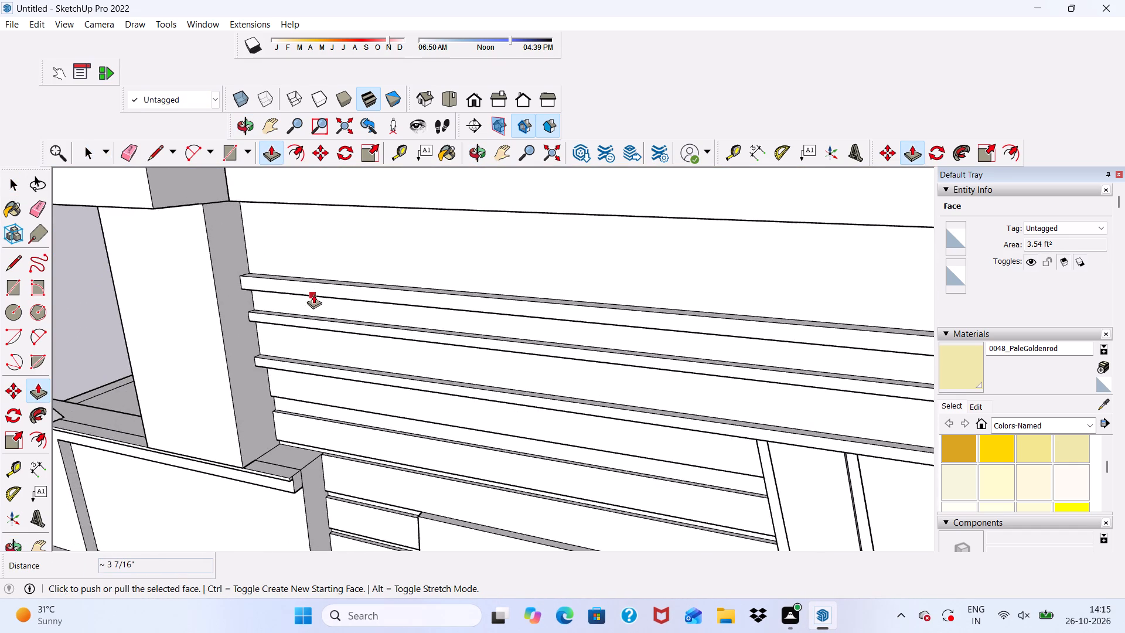
{"action": "scroll", "coordinate": [313, 294], "scroll_direction": "up", "scroll_amount": 8}
{"action": "key", "text": "space"}
{"action": "scroll", "coordinate": [293, 280], "scroll_direction": "down", "scroll_amount": 1}
{"action": "middle_click_drag", "start_coordinate": [294, 287], "coordinate": [282, 370]}
{"action": "scroll", "coordinate": [277, 345], "scroll_direction": "up", "scroll_amount": 4}
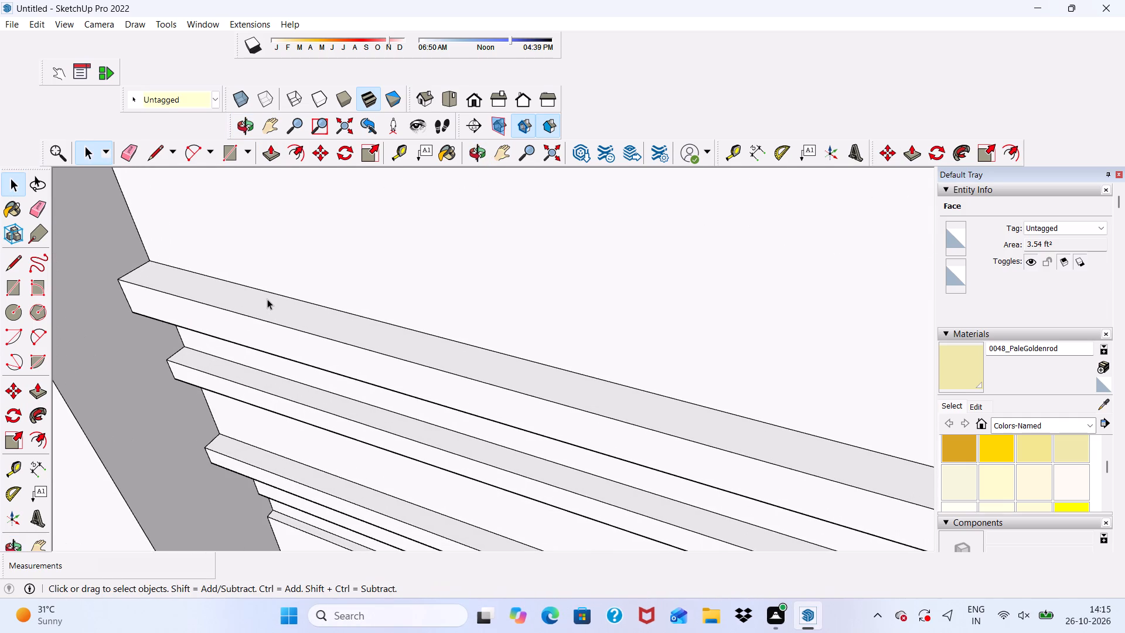
{"action": "left_click", "coordinate": [267, 299]}
{"action": "left_click", "coordinate": [273, 148]}
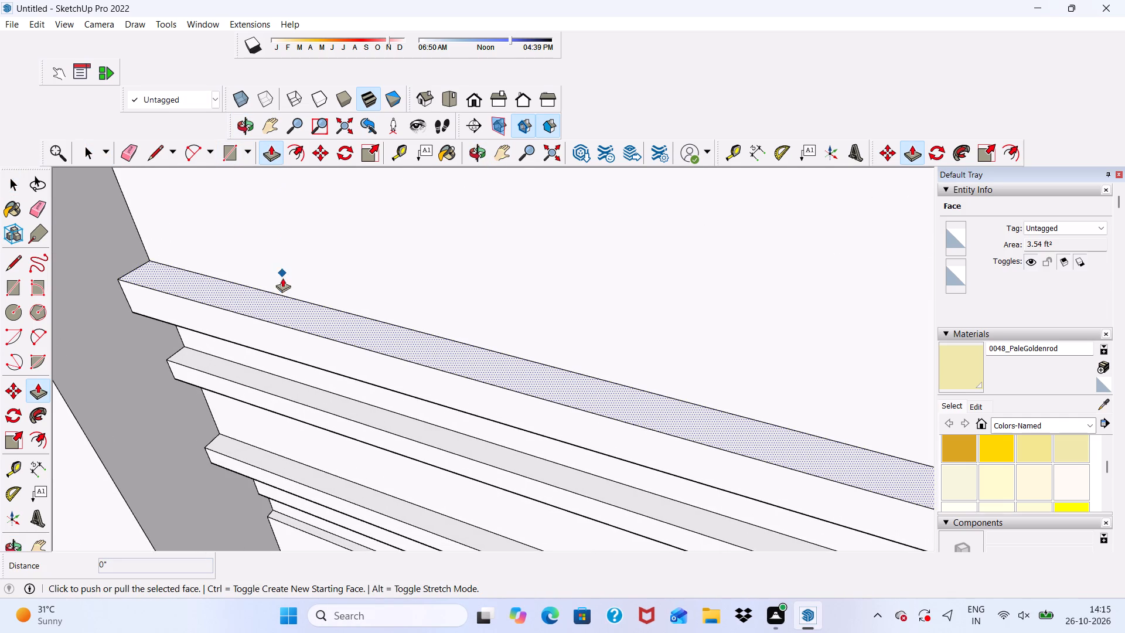
{"action": "left_click", "coordinate": [283, 307]}
{"action": "left_click", "coordinate": [289, 275]}
Push/Pull the top face of that same uppermost strip further upward to make it a deeper band.
{"action": "scroll", "coordinate": [284, 288], "scroll_direction": "down", "scroll_amount": 6}
{"action": "middle_click_drag", "start_coordinate": [296, 311], "coordinate": [376, 149]}
{"action": "scroll", "coordinate": [376, 149], "scroll_direction": "up", "scroll_amount": 1}
{"action": "scroll", "coordinate": [371, 168], "scroll_direction": "down", "scroll_amount": 4}
{"action": "middle_click_drag", "start_coordinate": [373, 232], "coordinate": [398, 161]}
{"action": "scroll", "coordinate": [415, 175], "scroll_direction": "up", "scroll_amount": 1}
{"action": "scroll", "coordinate": [414, 201], "scroll_direction": "down", "scroll_amount": 5}
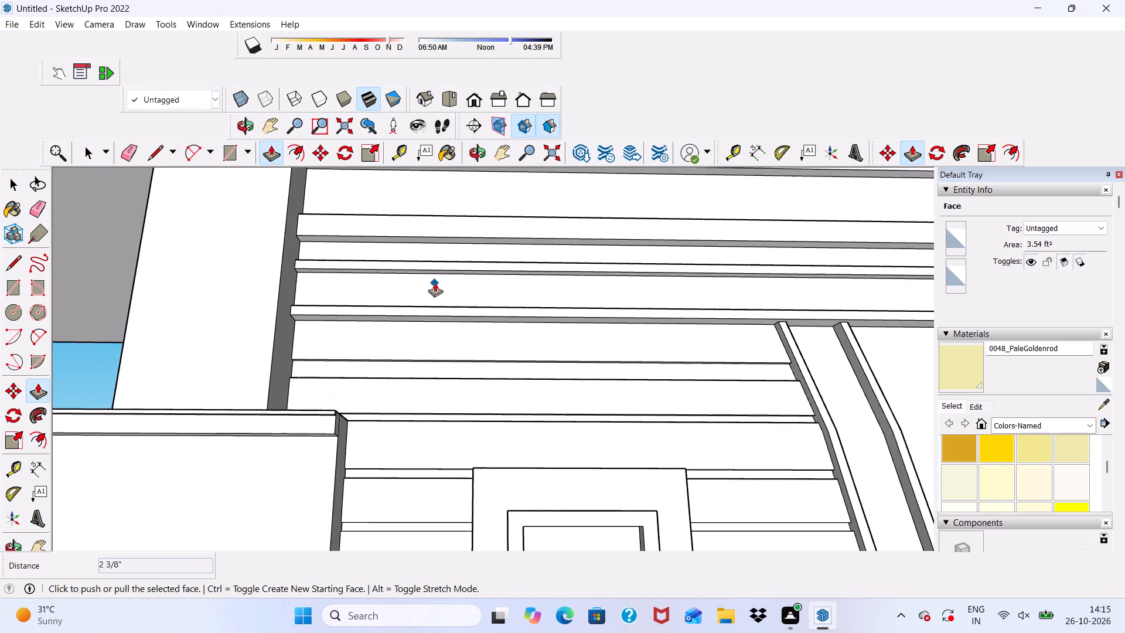
{"action": "scroll", "coordinate": [435, 283], "scroll_direction": "down", "scroll_amount": 2}
{"action": "scroll", "coordinate": [438, 286], "scroll_direction": "up", "scroll_amount": 1}
{"action": "key", "text": "space"}
{"action": "scroll", "coordinate": [435, 237], "scroll_direction": "up", "scroll_amount": 4}
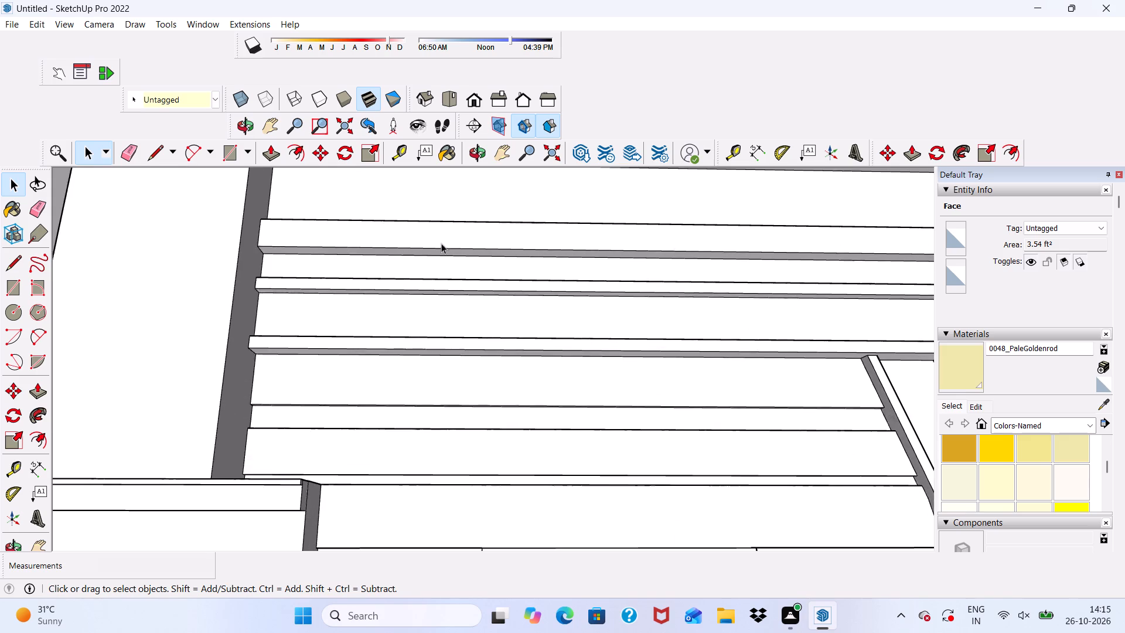
{"action": "scroll", "coordinate": [441, 244], "scroll_direction": "down", "scroll_amount": 1}
{"action": "middle_click_drag", "start_coordinate": [441, 244], "coordinate": [271, 482]}
{"action": "scroll", "coordinate": [405, 224], "scroll_direction": "up", "scroll_amount": 4}
{"action": "scroll", "coordinate": [523, 330], "scroll_direction": "down", "scroll_amount": 8}
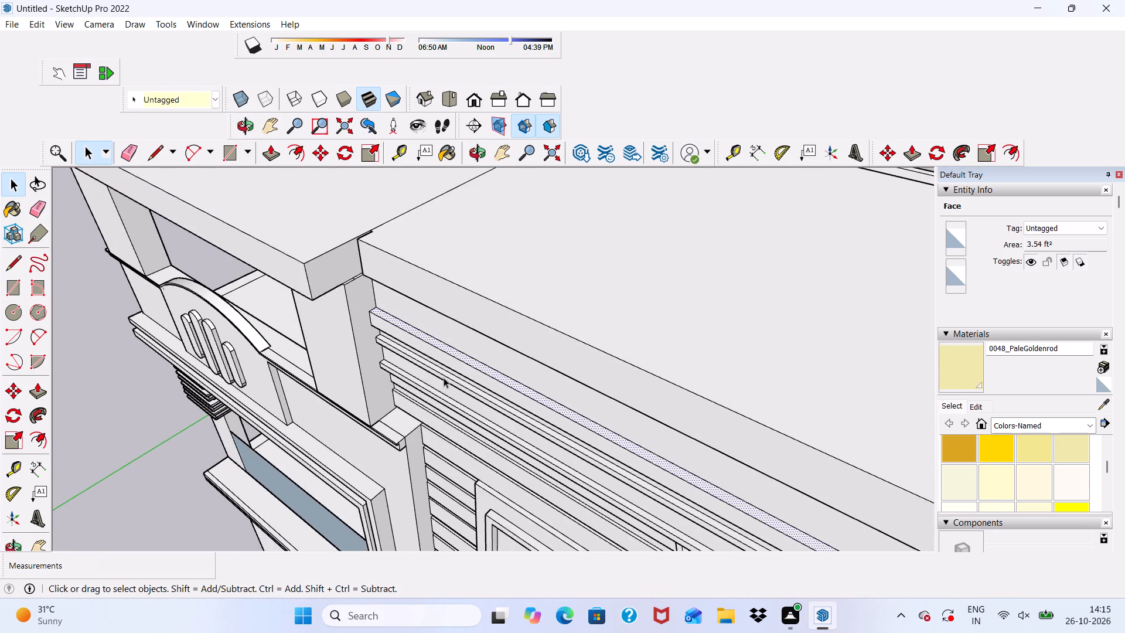
{"action": "scroll", "coordinate": [427, 327], "scroll_direction": "up", "scroll_amount": 17}
{"action": "left_click", "coordinate": [405, 359]}
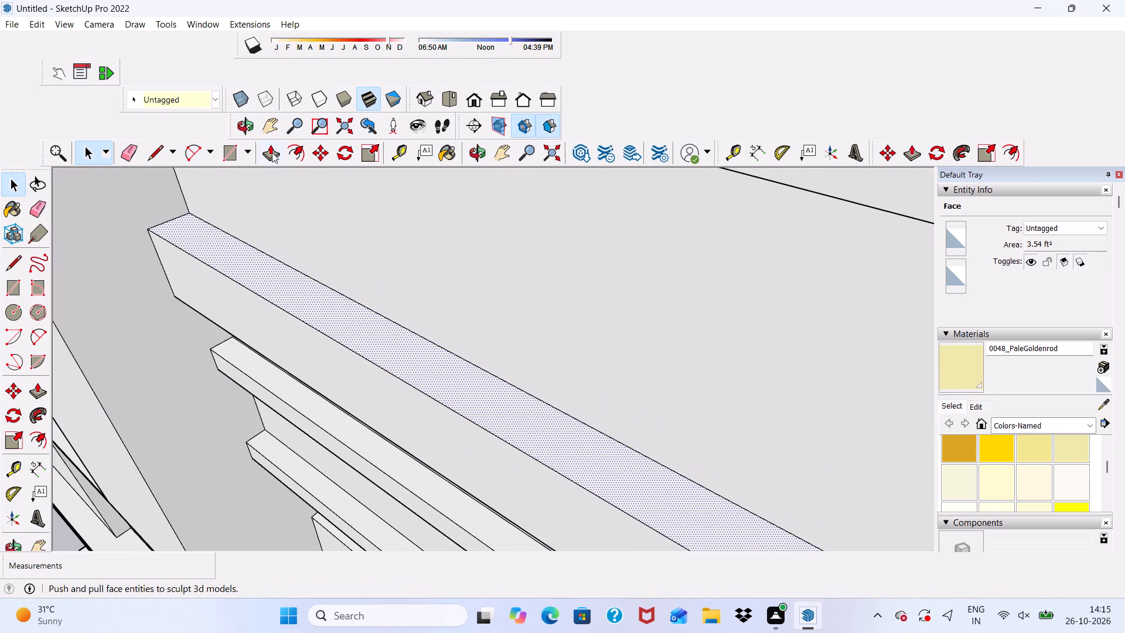
{"action": "left_click", "coordinate": [268, 154]}
{"action": "left_click", "coordinate": [354, 327]}
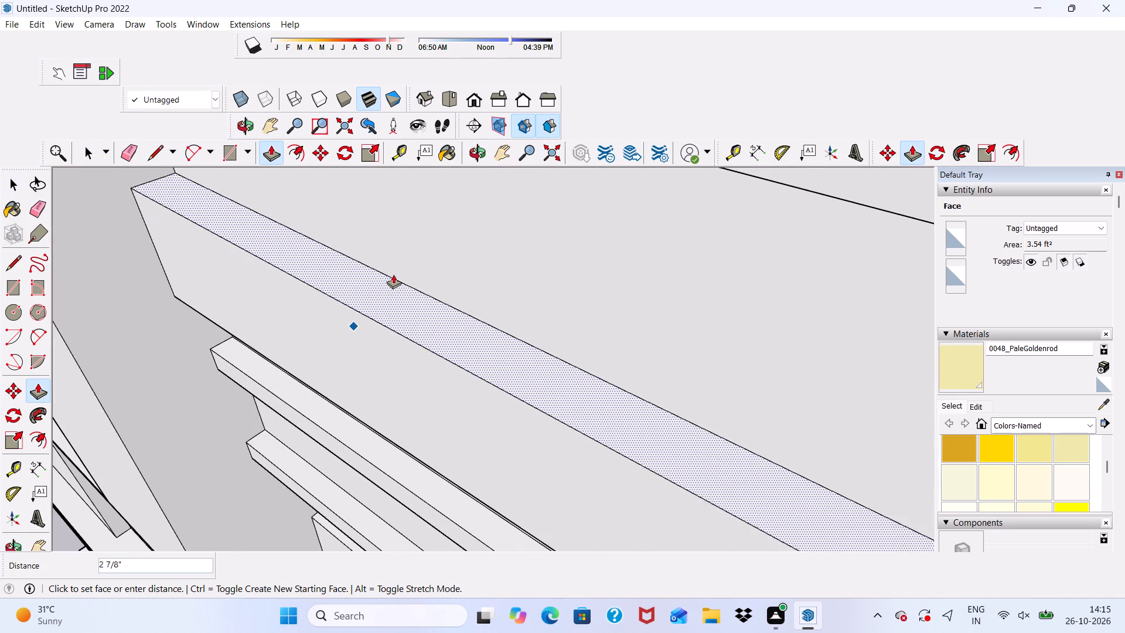
{"action": "left_click", "coordinate": [425, 227]}
Examine the deepened uppermost strip and the strips beneath it from the front and from below.
{"action": "scroll", "coordinate": [429, 251], "scroll_direction": "down", "scroll_amount": 11}
{"action": "middle_click_drag", "start_coordinate": [473, 297], "coordinate": [531, 177]}
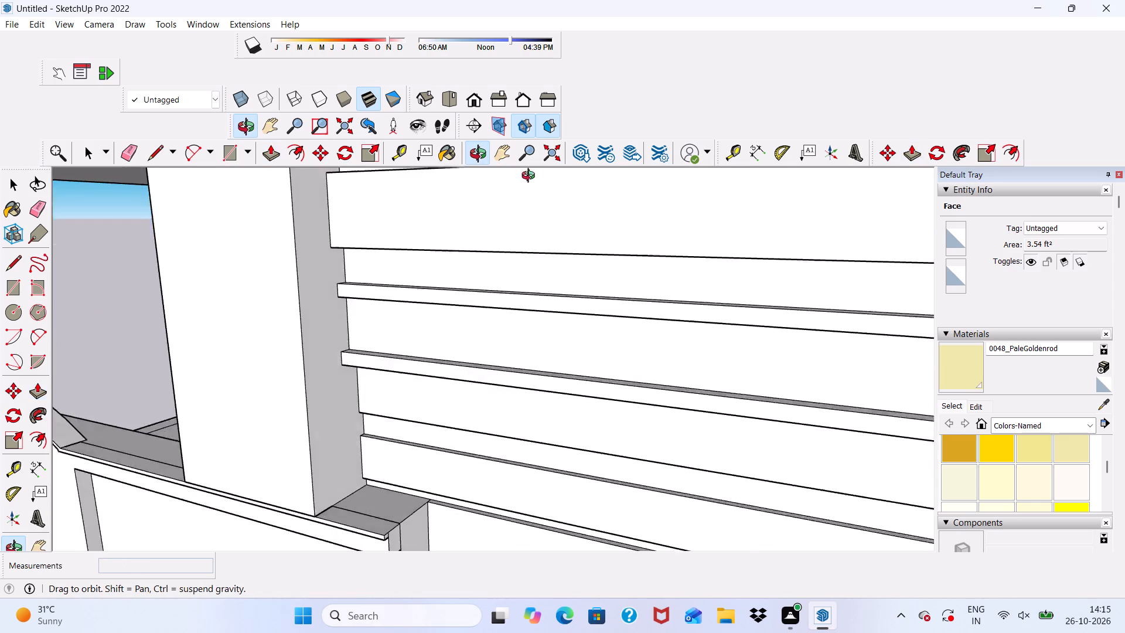
{"action": "middle_click_drag", "start_coordinate": [531, 177], "coordinate": [534, 171]}
{"action": "key", "text": "space"}
{"action": "scroll", "coordinate": [434, 268], "scroll_direction": "down", "scroll_amount": 8}
{"action": "middle_click_drag", "start_coordinate": [446, 302], "coordinate": [468, 198]}
{"action": "scroll", "coordinate": [466, 187], "scroll_direction": "up", "scroll_amount": 6}
{"action": "scroll", "coordinate": [466, 193], "scroll_direction": "down", "scroll_amount": 4}
{"action": "scroll", "coordinate": [448, 233], "scroll_direction": "up", "scroll_amount": 4}
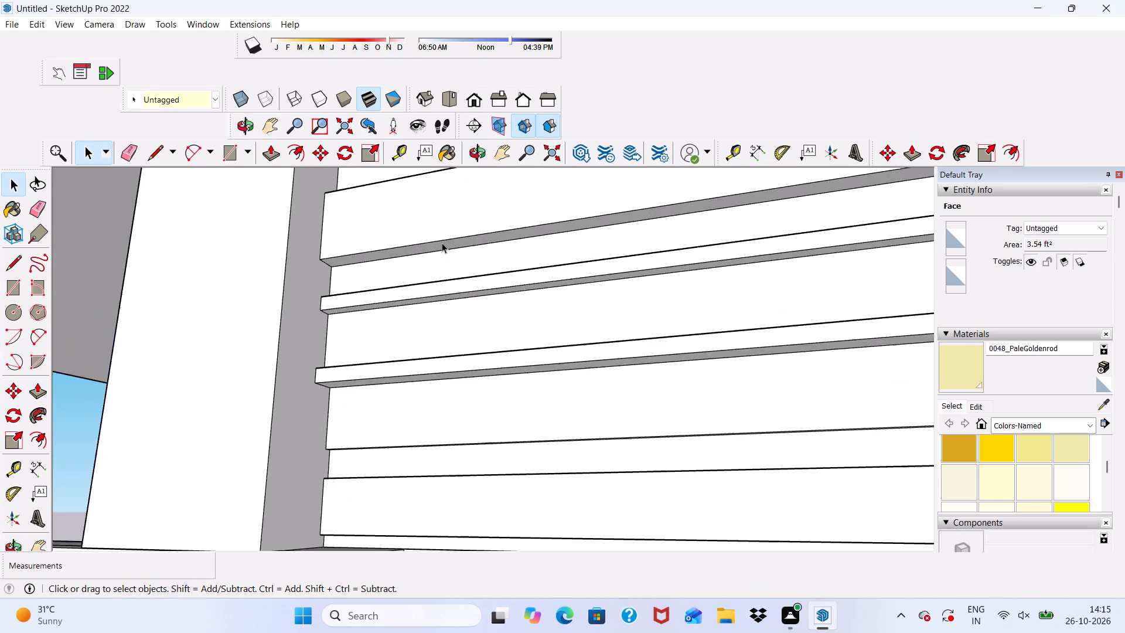
Push/Pull the underside of the louvre wall's deepened uppermost strip upward, widening the gap above the second strip.
{"action": "scroll", "coordinate": [442, 243], "scroll_direction": "up", "scroll_amount": 7}
{"action": "left_click", "coordinate": [431, 246]}
{"action": "left_click", "coordinate": [269, 152]}
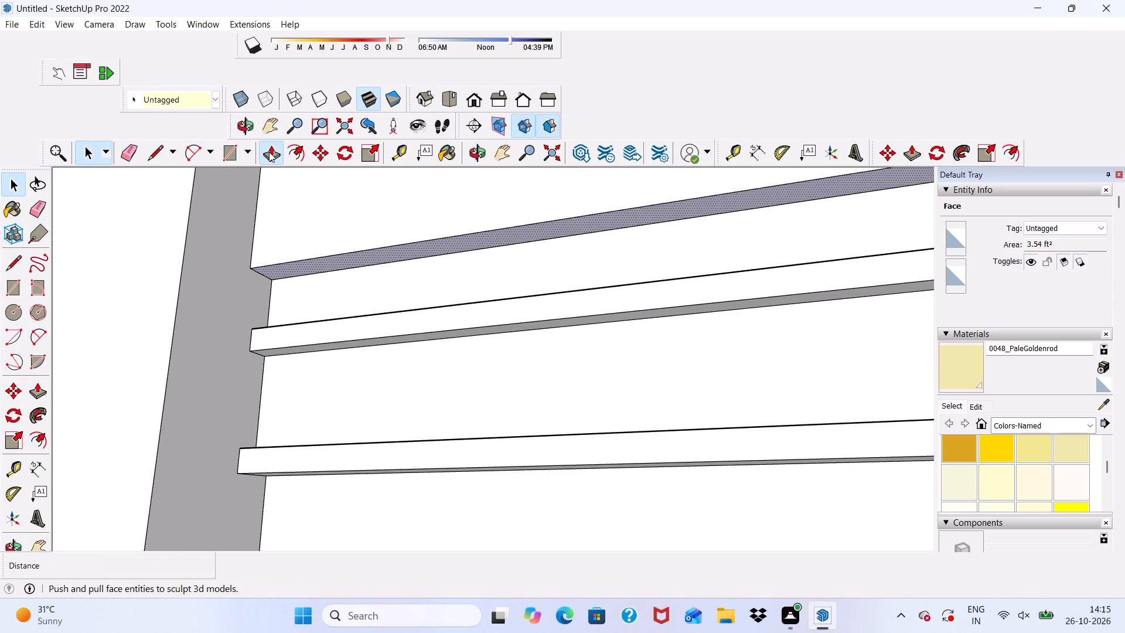
{"action": "left_click_drag", "start_coordinate": [357, 254], "coordinate": [356, 212]}
{"action": "left_click", "coordinate": [356, 207]}
{"action": "scroll", "coordinate": [322, 222], "scroll_direction": "down", "scroll_amount": 6}
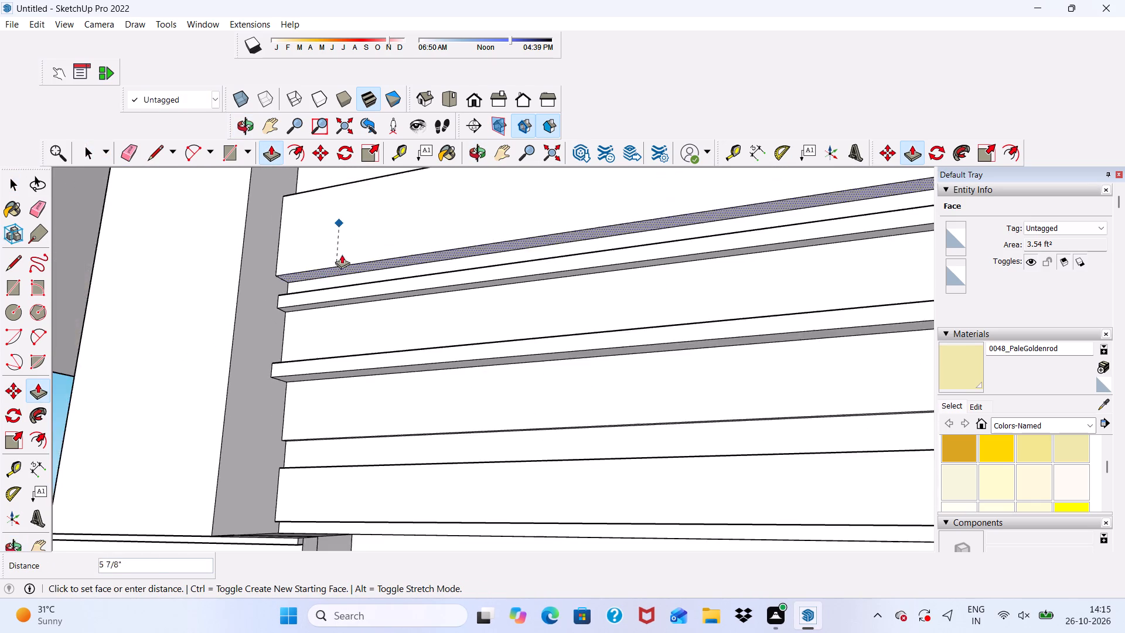
{"action": "scroll", "coordinate": [342, 254], "scroll_direction": "down", "scroll_amount": 4}
{"action": "left_click", "coordinate": [349, 231]}
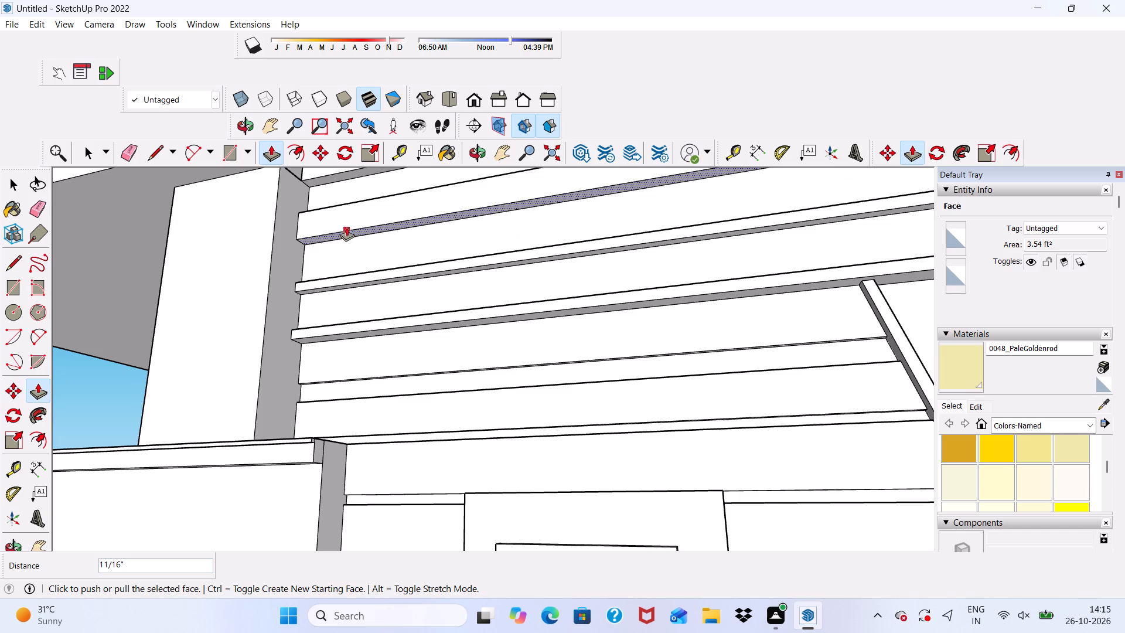
{"action": "scroll", "coordinate": [311, 238], "scroll_direction": "down", "scroll_amount": 7}
{"action": "middle_click_drag", "start_coordinate": [392, 247], "coordinate": [502, 300]}
{"action": "scroll", "coordinate": [497, 247], "scroll_direction": "down", "scroll_amount": 4}
{"action": "key", "text": "space"}
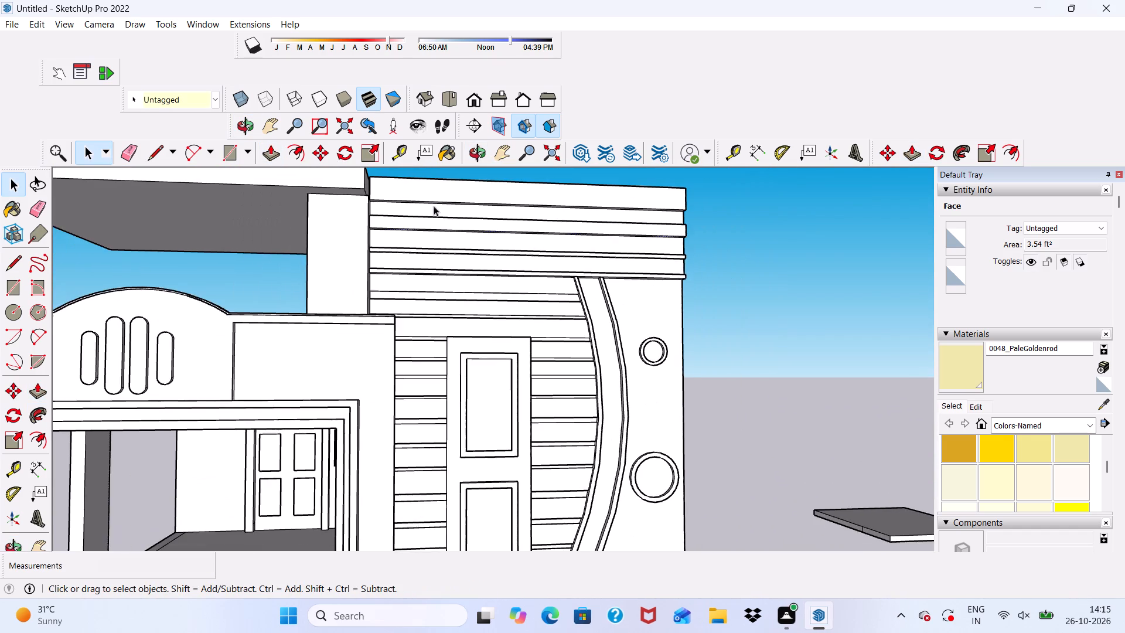
Push/Pull the top face of the second horizontal strip, just below the deepened one, up about 1 1/2".
{"action": "scroll", "coordinate": [421, 192], "scroll_direction": "up", "scroll_amount": 5}
{"action": "middle_click_drag", "start_coordinate": [368, 274], "coordinate": [343, 303]}
{"action": "scroll", "coordinate": [359, 327], "scroll_direction": "up", "scroll_amount": 5}
{"action": "middle_click_drag", "start_coordinate": [376, 282], "coordinate": [379, 349]}
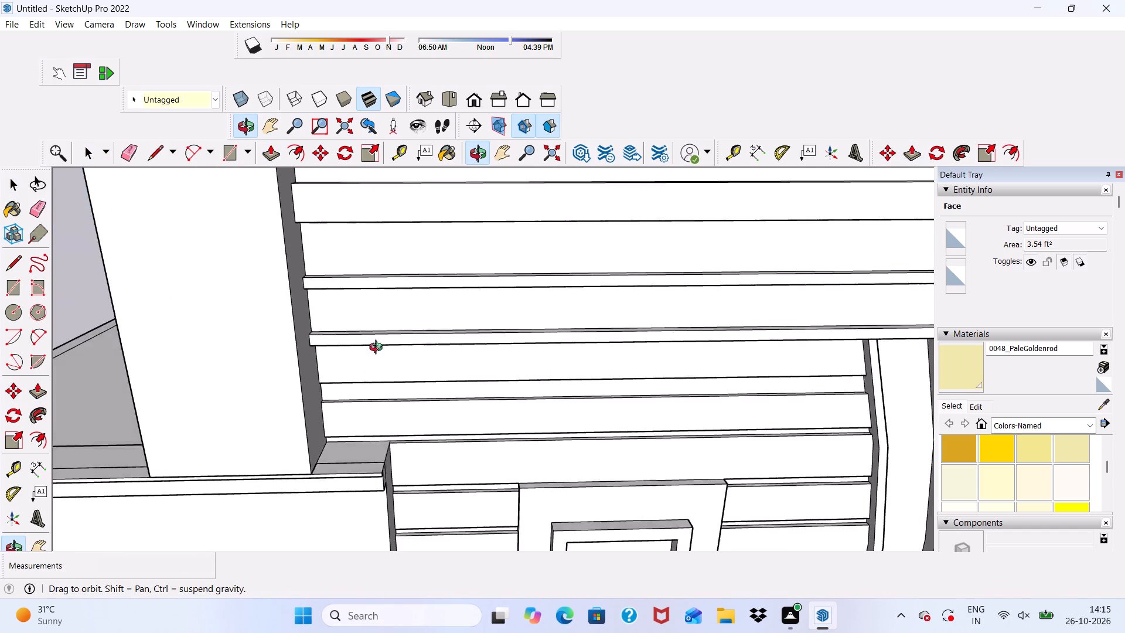
{"action": "middle_click_drag", "start_coordinate": [379, 349], "coordinate": [333, 414]}
{"action": "scroll", "coordinate": [335, 274], "scroll_direction": "up", "scroll_amount": 16}
{"action": "left_click", "coordinate": [321, 268]}
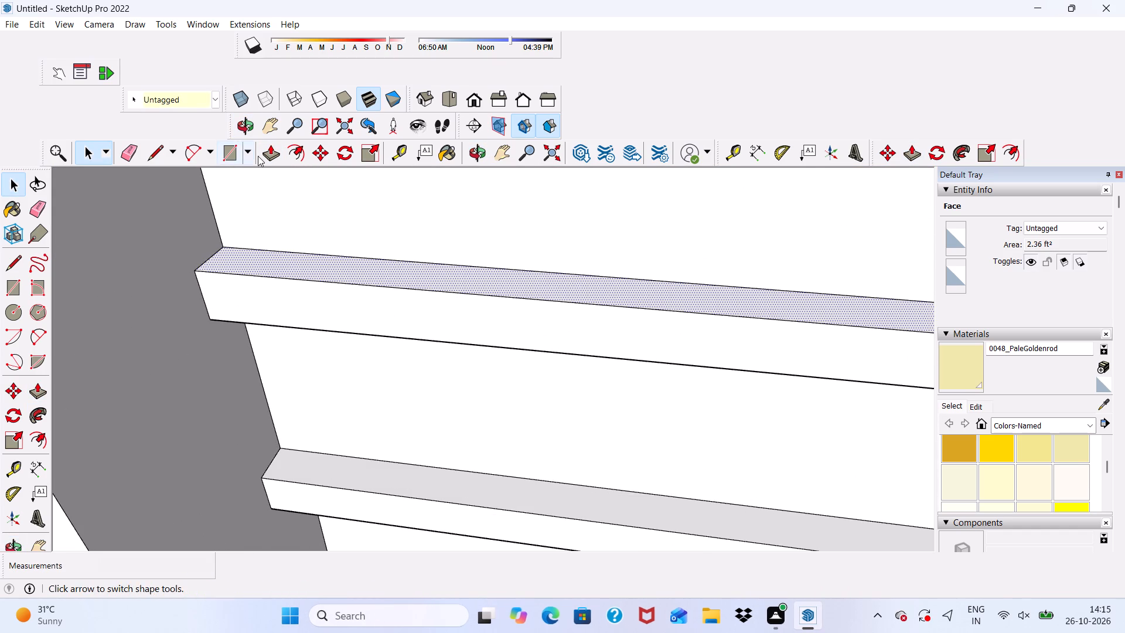
{"action": "left_click", "coordinate": [274, 151]}
{"action": "left_click", "coordinate": [299, 260]}
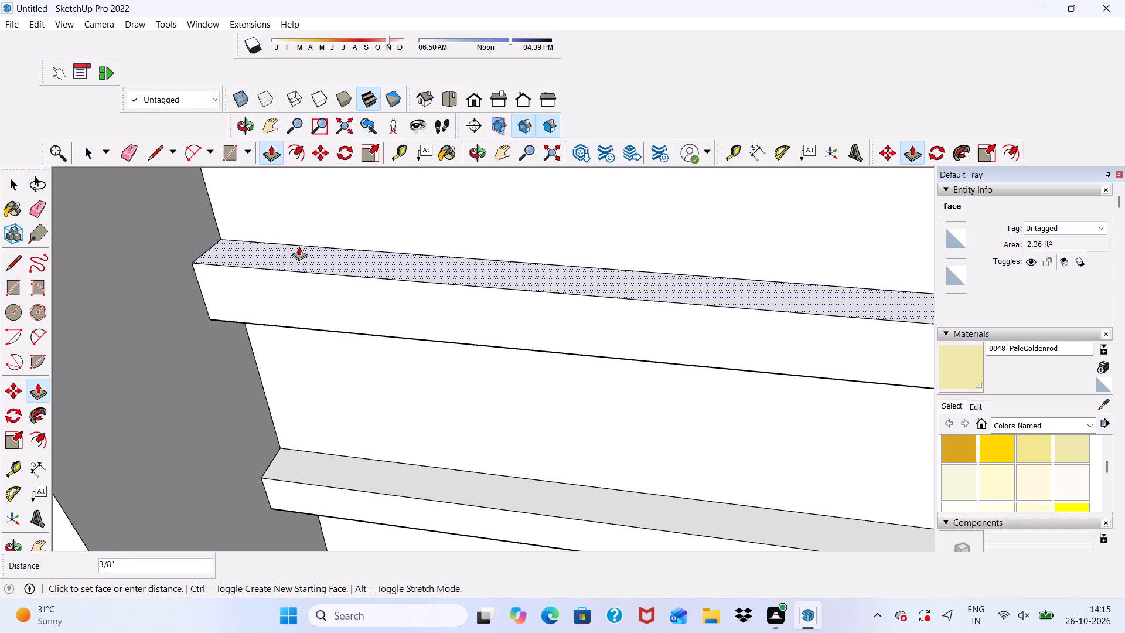
{"action": "left_click", "coordinate": [300, 220]}
{"action": "scroll", "coordinate": [284, 242], "scroll_direction": "down", "scroll_amount": 16}
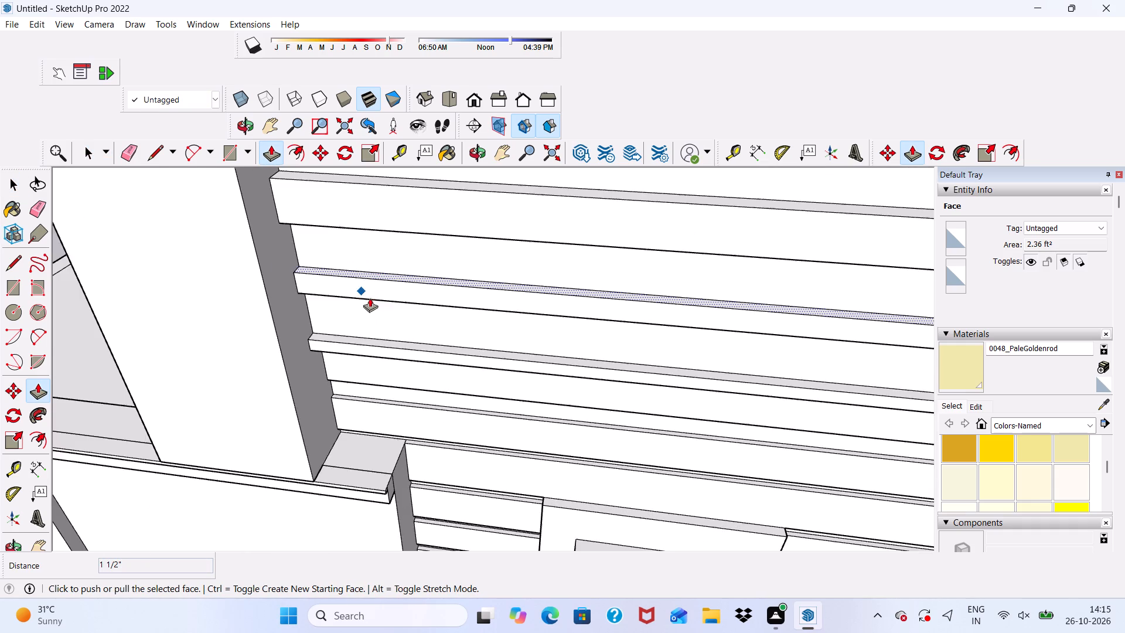
{"action": "middle_click_drag", "start_coordinate": [387, 307], "coordinate": [379, 165]}
{"action": "scroll", "coordinate": [421, 246], "scroll_direction": "down", "scroll_amount": 2}
{"action": "key", "text": "space"}
Push/Pull the underside of that second strip slightly upward to slim it from below.
{"action": "scroll", "coordinate": [399, 205], "scroll_direction": "up", "scroll_amount": 5}
{"action": "scroll", "coordinate": [406, 216], "scroll_direction": "down", "scroll_amount": 2}
{"action": "middle_click_drag", "start_coordinate": [425, 262], "coordinate": [449, 161]}
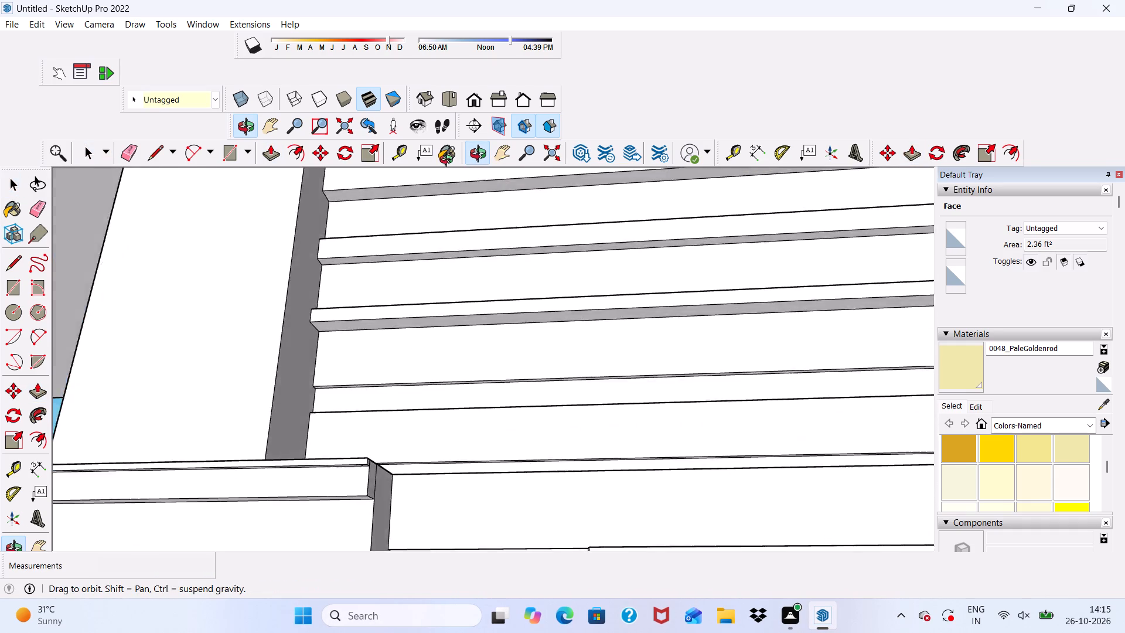
{"action": "middle_click_drag", "start_coordinate": [449, 161], "coordinate": [481, 185]}
{"action": "scroll", "coordinate": [499, 188], "scroll_direction": "up", "scroll_amount": 1}
{"action": "scroll", "coordinate": [441, 190], "scroll_direction": "down", "scroll_amount": 2}
{"action": "scroll", "coordinate": [417, 241], "scroll_direction": "up", "scroll_amount": 16}
{"action": "left_click", "coordinate": [384, 254]}
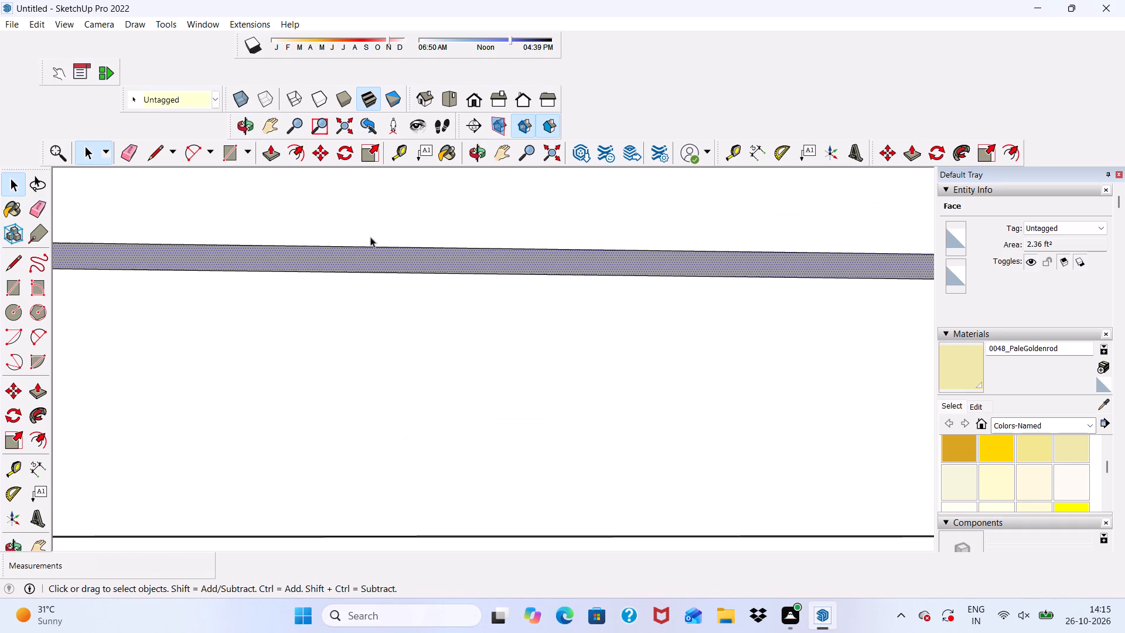
{"action": "left_click", "coordinate": [277, 151]}
{"action": "left_click_drag", "start_coordinate": [301, 259], "coordinate": [303, 253]}
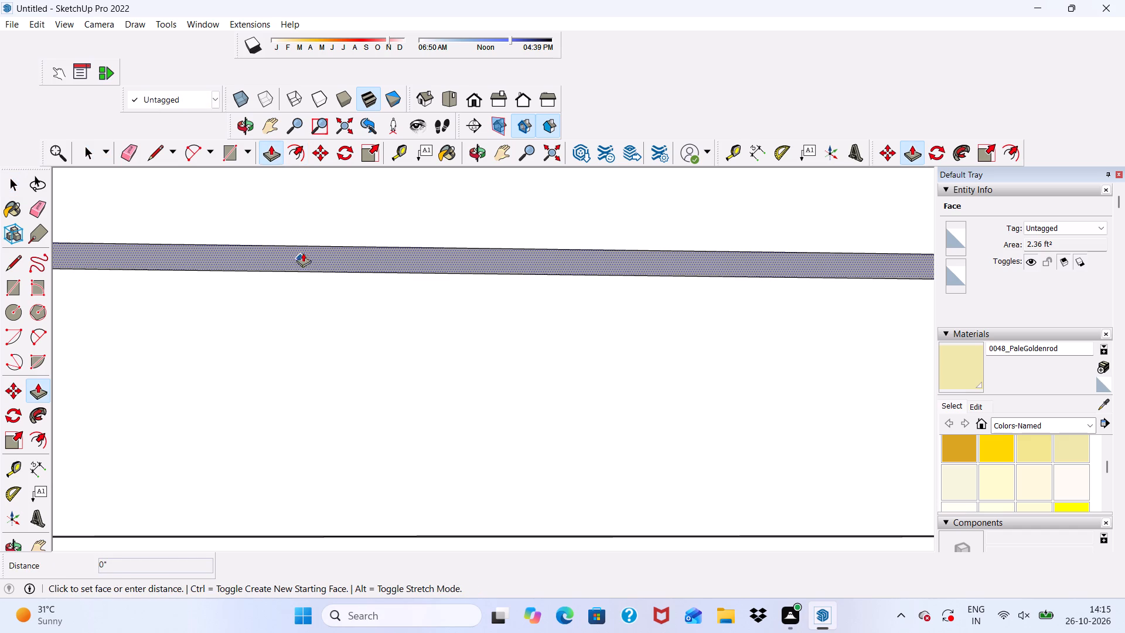
{"action": "left_click_drag", "start_coordinate": [303, 253], "coordinate": [300, 232]}
{"action": "scroll", "coordinate": [289, 235], "scroll_direction": "down", "scroll_amount": 11}
{"action": "middle_click_drag", "start_coordinate": [481, 297], "coordinate": [434, 444]}
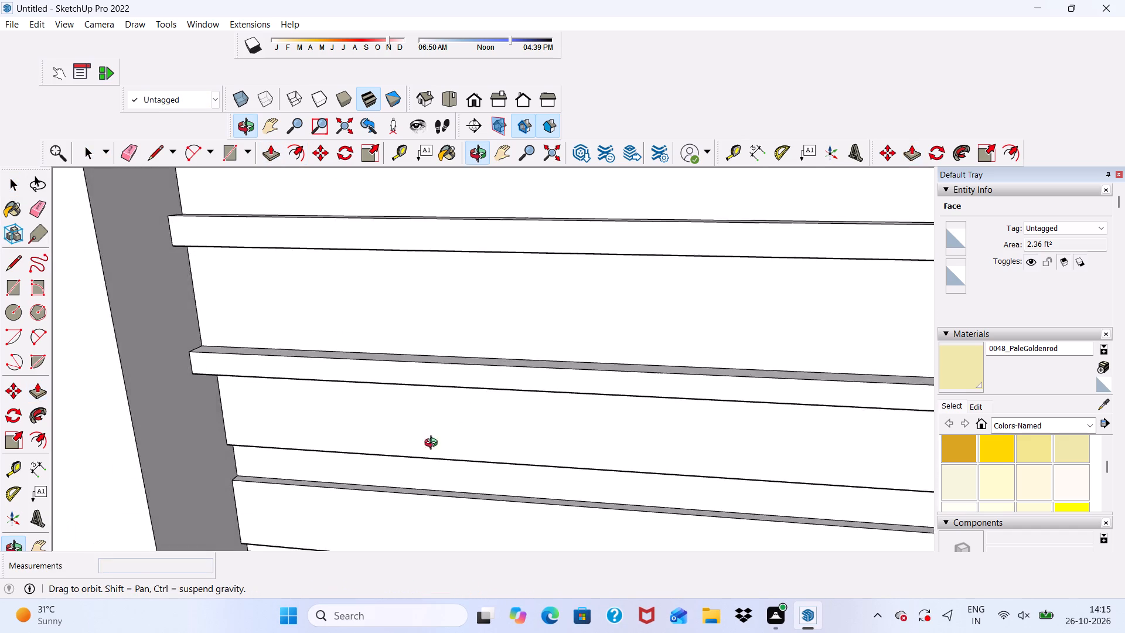
{"action": "middle_click_drag", "start_coordinate": [434, 444], "coordinate": [421, 461]}
{"action": "key", "text": "space"}
Push/Pull the top face of the second strip slightly further upward.
{"action": "scroll", "coordinate": [293, 186], "scroll_direction": "up", "scroll_amount": 5}
{"action": "middle_click_drag", "start_coordinate": [306, 216], "coordinate": [324, 310]}
{"action": "scroll", "coordinate": [324, 310], "scroll_direction": "up", "scroll_amount": 6}
{"action": "left_click", "coordinate": [316, 302]}
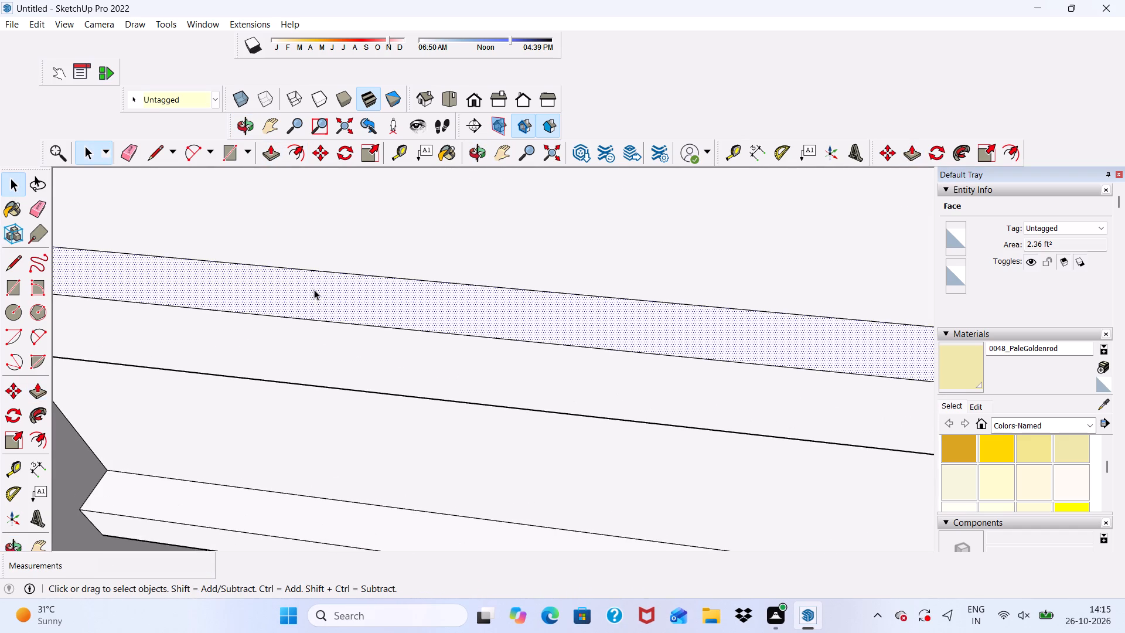
{"action": "left_click", "coordinate": [277, 141]}
{"action": "left_click_drag", "start_coordinate": [285, 288], "coordinate": [274, 267]}
{"action": "scroll", "coordinate": [275, 270], "scroll_direction": "down", "scroll_amount": 14}
{"action": "key", "text": "space"}
Push/Pull the top face of the third horizontal strip, just above the curved vertical bands, up about 1 1/2".
{"action": "middle_click_drag", "start_coordinate": [421, 307], "coordinate": [421, 162]}
{"action": "scroll", "coordinate": [336, 224], "scroll_direction": "down", "scroll_amount": 6}
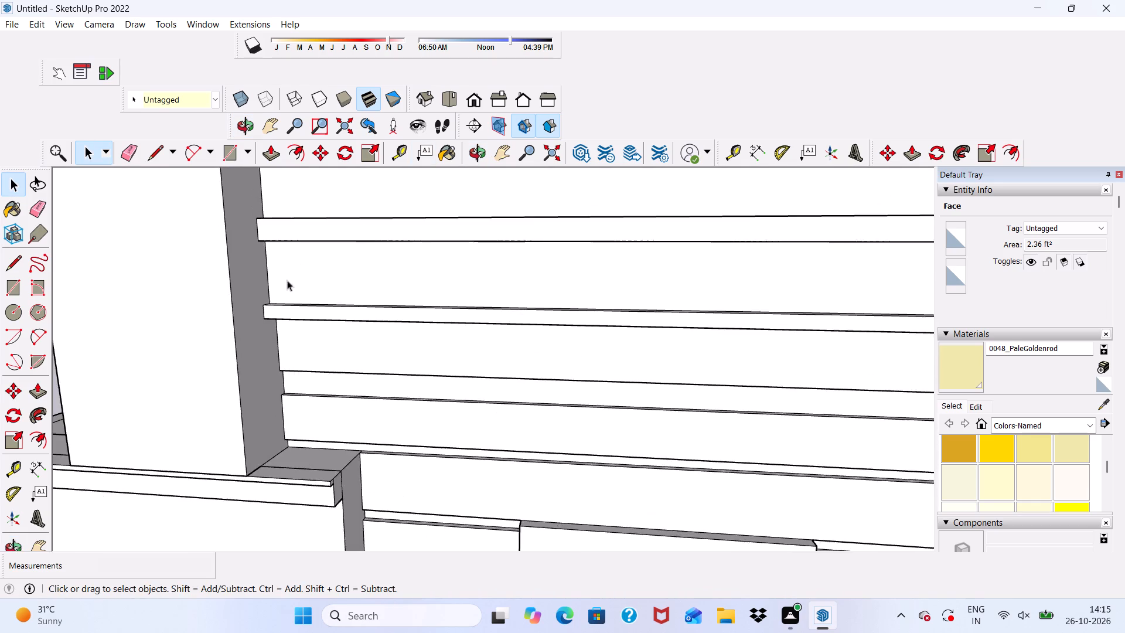
{"action": "scroll", "coordinate": [287, 280], "scroll_direction": "down", "scroll_amount": 4}
{"action": "middle_click_drag", "start_coordinate": [486, 294], "coordinate": [493, 213]}
{"action": "scroll", "coordinate": [466, 241], "scroll_direction": "down", "scroll_amount": 5}
{"action": "scroll", "coordinate": [680, 238], "scroll_direction": "up", "scroll_amount": 6}
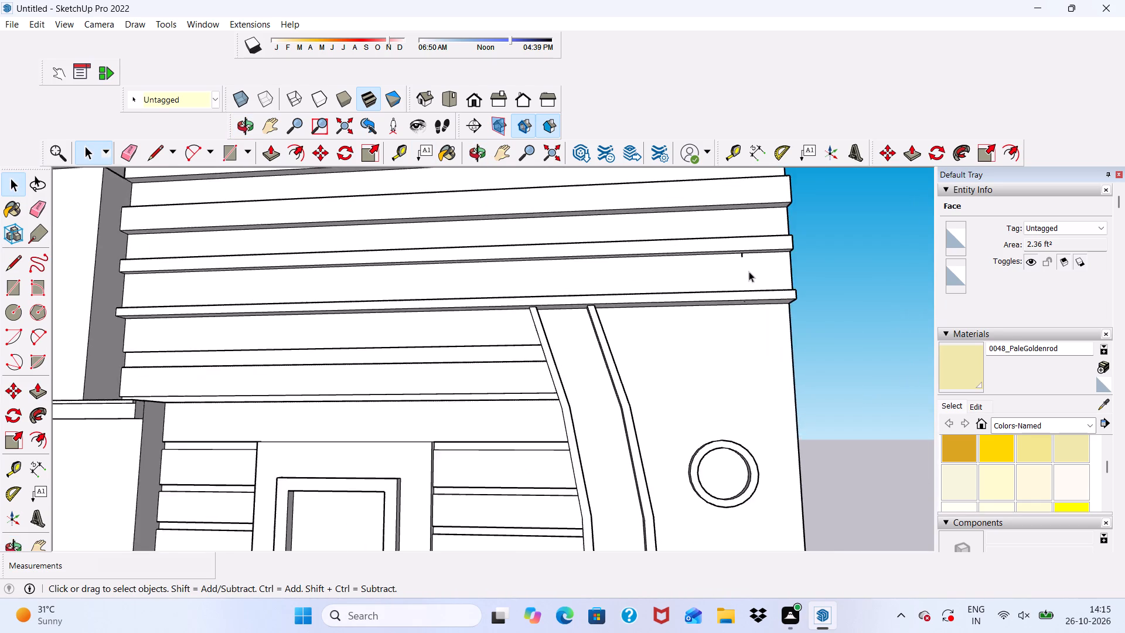
{"action": "scroll", "coordinate": [749, 271], "scroll_direction": "up", "scroll_amount": 8}
{"action": "scroll", "coordinate": [753, 236], "scroll_direction": "down", "scroll_amount": 1}
{"action": "middle_click_drag", "start_coordinate": [753, 235], "coordinate": [745, 193]}
{"action": "scroll", "coordinate": [753, 235], "scroll_direction": "up", "scroll_amount": 1}
{"action": "middle_click_drag", "start_coordinate": [724, 304], "coordinate": [531, 456]}
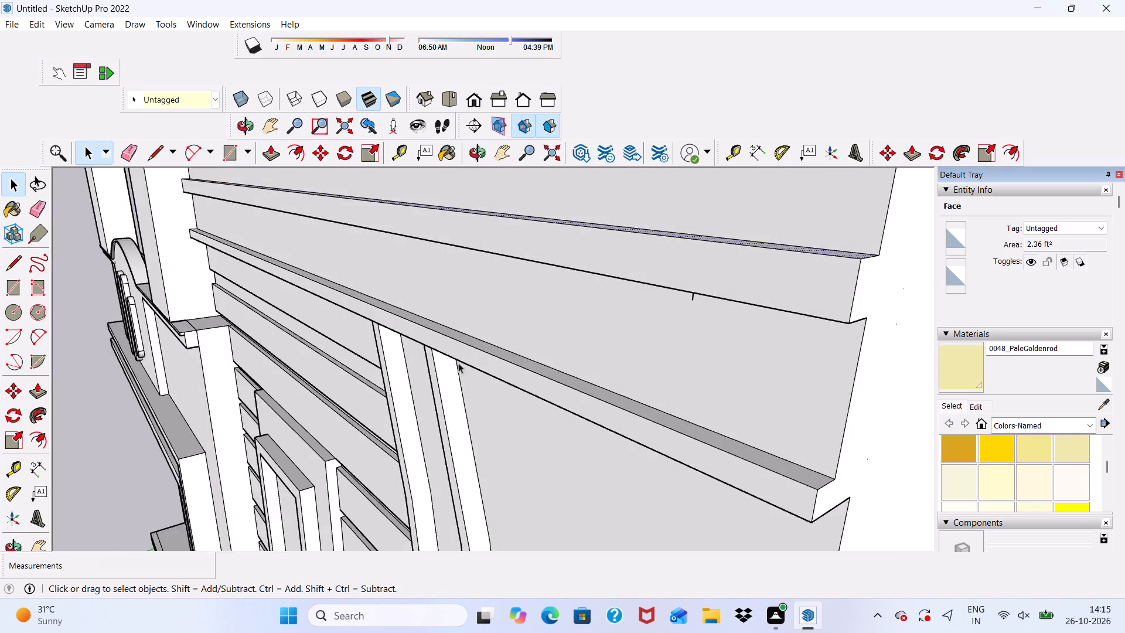
{"action": "scroll", "coordinate": [458, 326], "scroll_direction": "up", "scroll_amount": 15}
{"action": "left_click", "coordinate": [448, 352]}
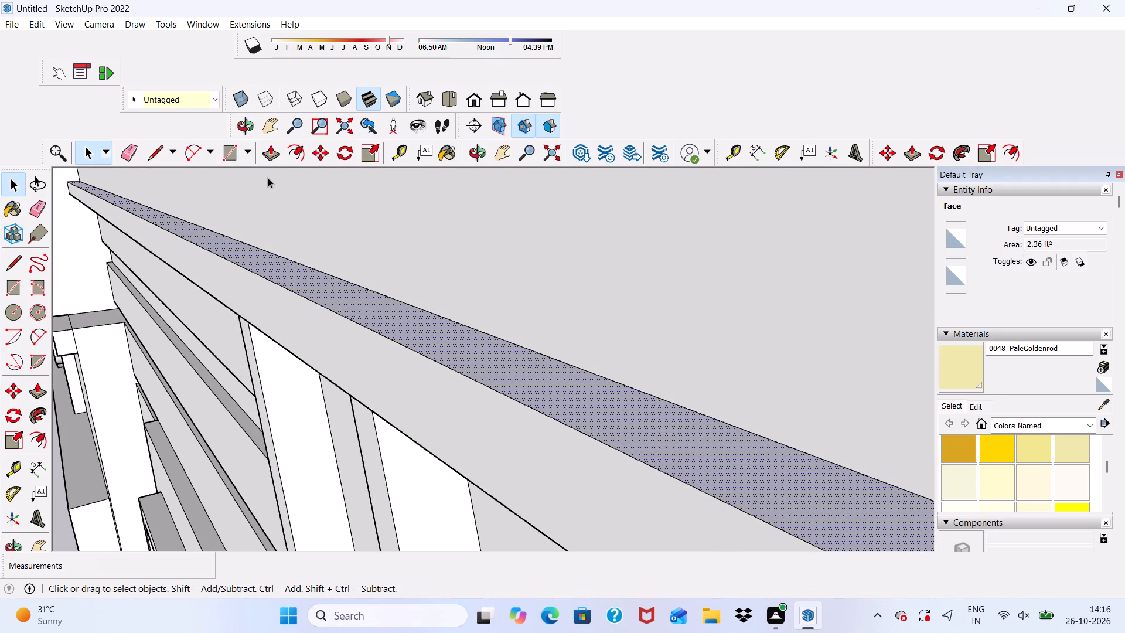
{"action": "left_click", "coordinate": [266, 154]}
{"action": "left_click", "coordinate": [337, 296]}
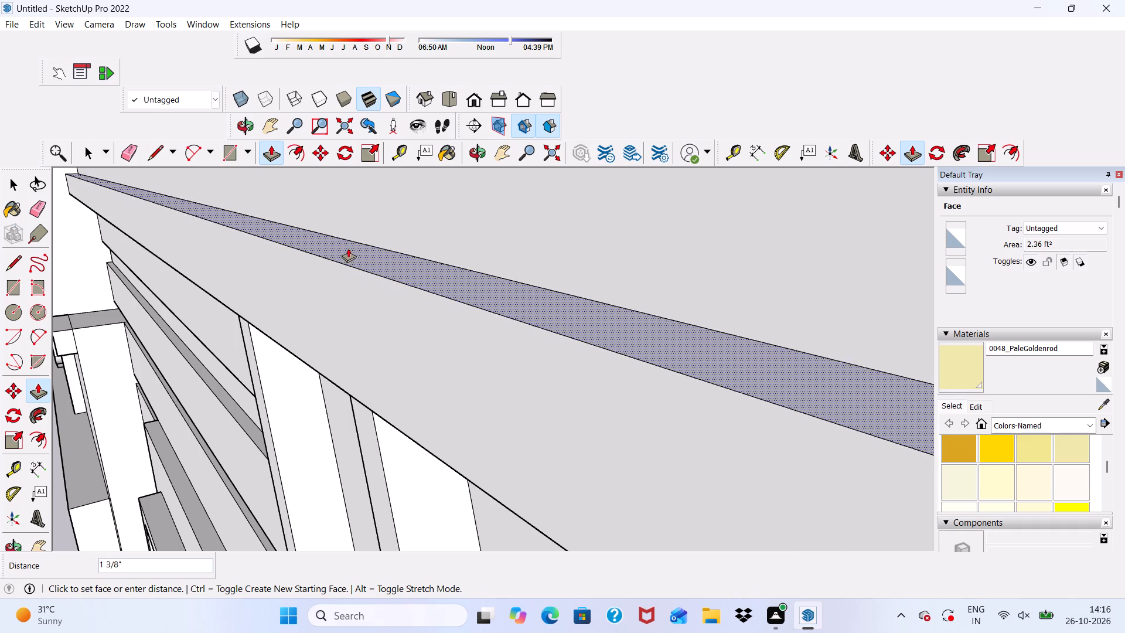
{"action": "left_click", "coordinate": [348, 244]}
Erase the short stray edge beneath the second strip near the louvre wall's outer end.
{"action": "scroll", "coordinate": [321, 266], "scroll_direction": "down", "scroll_amount": 14}
{"action": "middle_click_drag", "start_coordinate": [454, 312], "coordinate": [586, 237]}
{"action": "scroll", "coordinate": [601, 237], "scroll_direction": "up", "scroll_amount": 1}
{"action": "scroll", "coordinate": [540, 237], "scroll_direction": "down", "scroll_amount": 7}
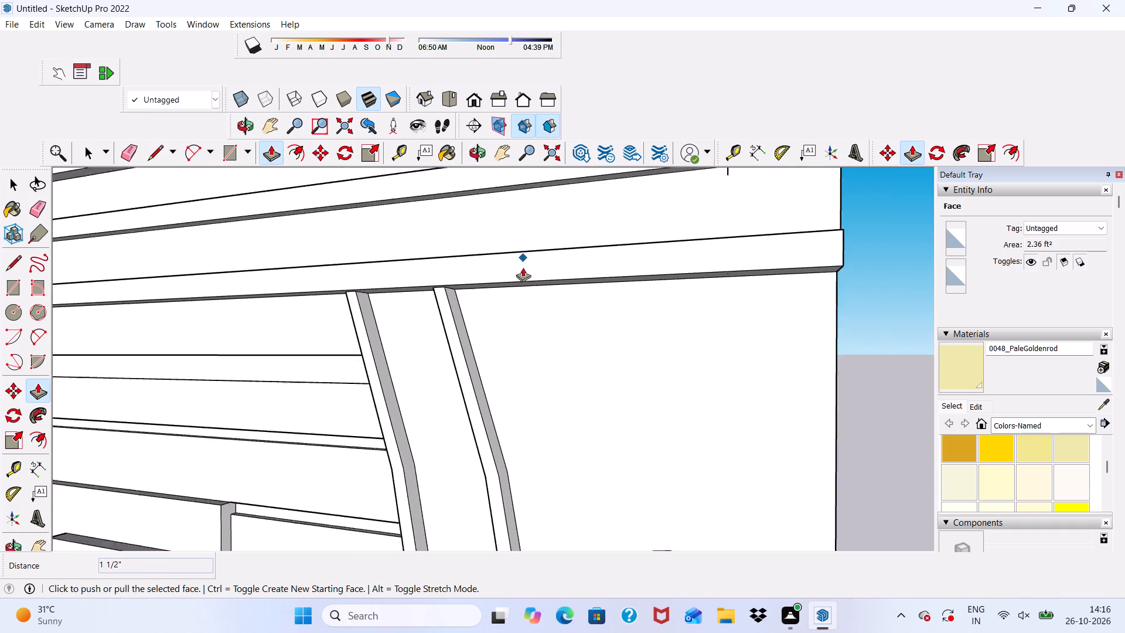
{"action": "scroll", "coordinate": [523, 267], "scroll_direction": "down", "scroll_amount": 2}
{"action": "middle_click_drag", "start_coordinate": [612, 276], "coordinate": [739, 297]}
{"action": "scroll", "coordinate": [674, 190], "scroll_direction": "up", "scroll_amount": 4}
{"action": "scroll", "coordinate": [674, 195], "scroll_direction": "down", "scroll_amount": 5}
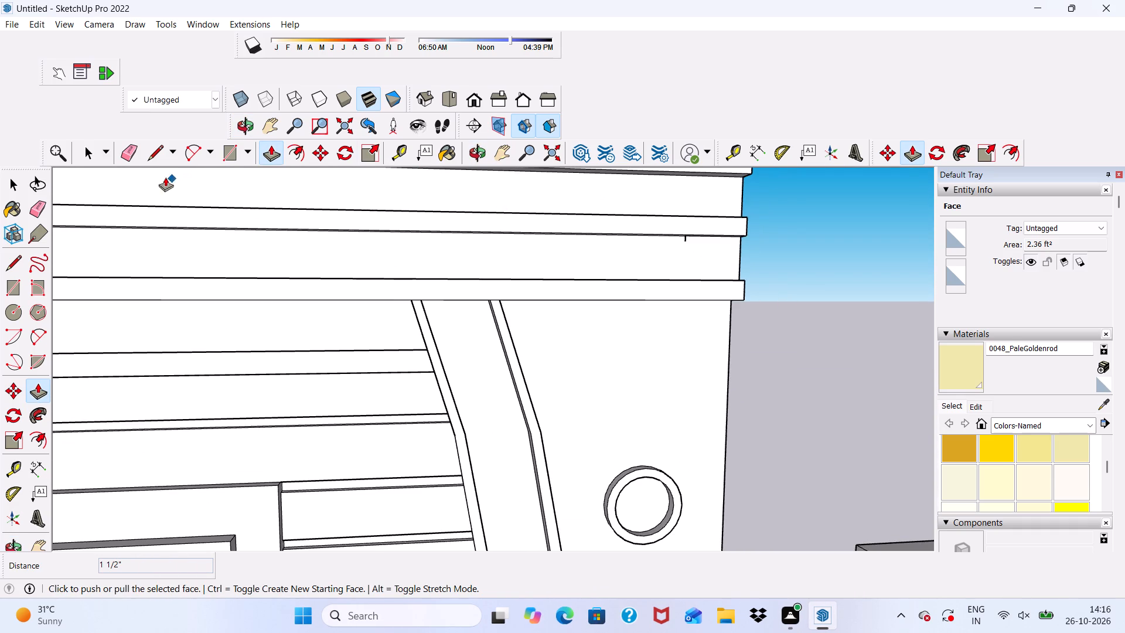
{"action": "left_click", "coordinate": [125, 153]}
{"action": "scroll", "coordinate": [680, 264], "scroll_direction": "up", "scroll_amount": 10}
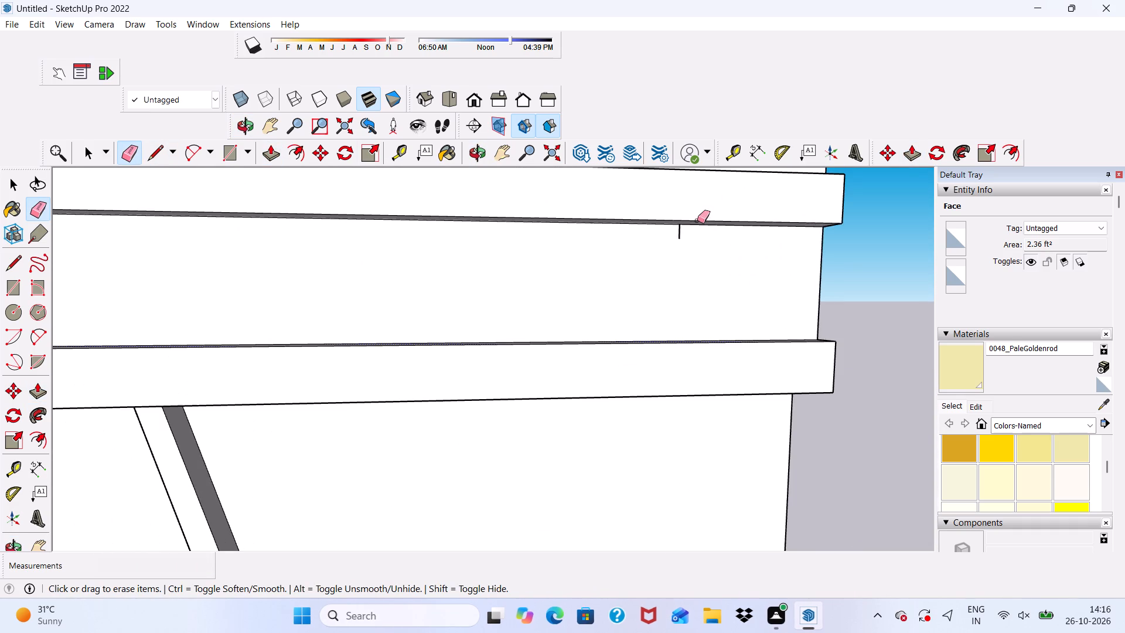
{"action": "left_click_drag", "start_coordinate": [676, 232], "coordinate": [684, 233]}
{"action": "scroll", "coordinate": [681, 243], "scroll_direction": "down", "scroll_amount": 9}
{"action": "right_click", "coordinate": [745, 300]}
{"action": "middle_click_drag", "start_coordinate": [745, 300], "coordinate": [569, 329]}
{"action": "left_click_drag", "start_coordinate": [745, 300], "coordinate": [738, 304]}
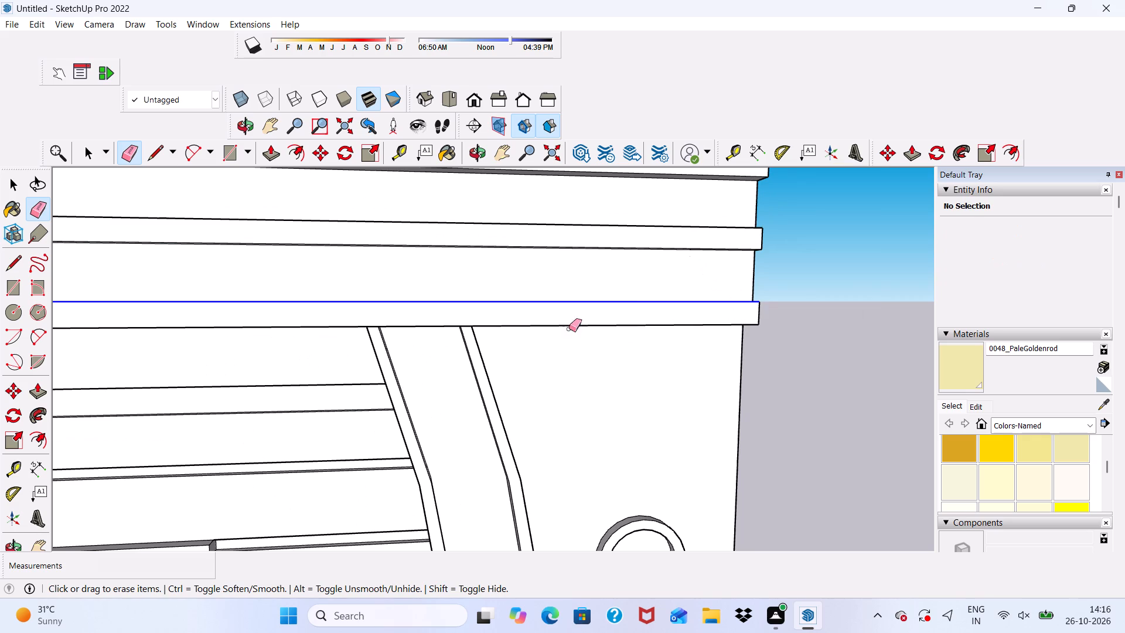
{"action": "middle_click_drag", "start_coordinate": [569, 329], "coordinate": [570, 331]}
{"action": "key", "text": "space"}
{"action": "left_click_drag", "start_coordinate": [780, 296], "coordinate": [792, 312]}
Push/Pull the narrow recessed face between the roof slab and louvre wall forward about 5 13/16", flush with the top band's front.
{"action": "scroll", "coordinate": [812, 287], "scroll_direction": "down", "scroll_amount": 7}
{"action": "middle_click_drag", "start_coordinate": [667, 366], "coordinate": [577, 292]}
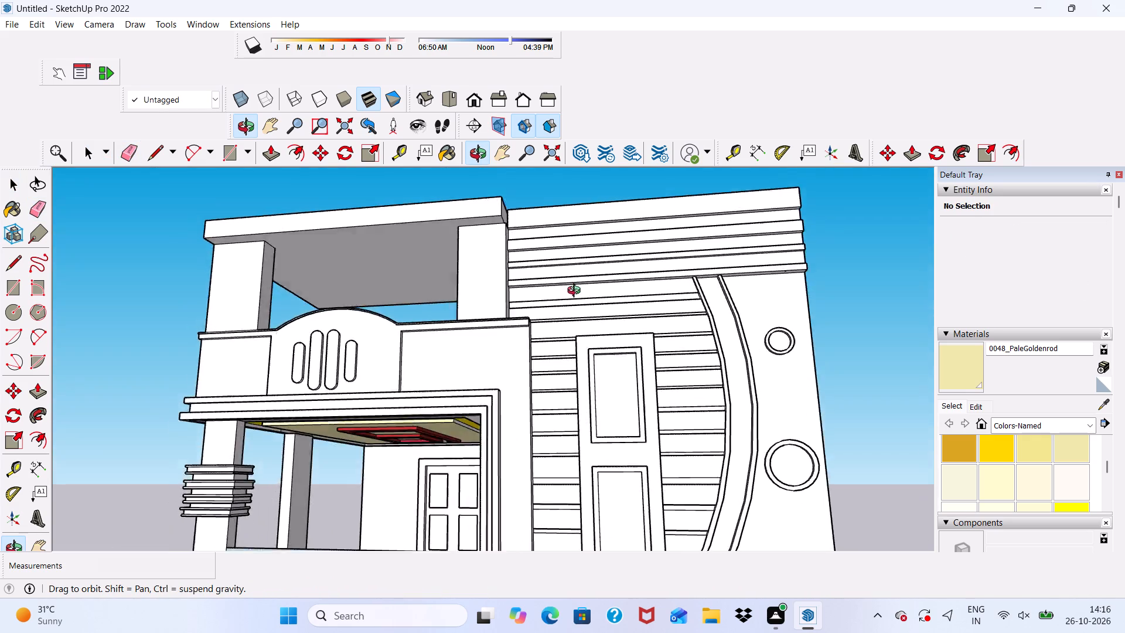
{"action": "middle_click_drag", "start_coordinate": [577, 292], "coordinate": [594, 349]}
{"action": "scroll", "coordinate": [600, 353], "scroll_direction": "up", "scroll_amount": 5}
{"action": "middle_click_drag", "start_coordinate": [523, 209], "coordinate": [407, 408]}
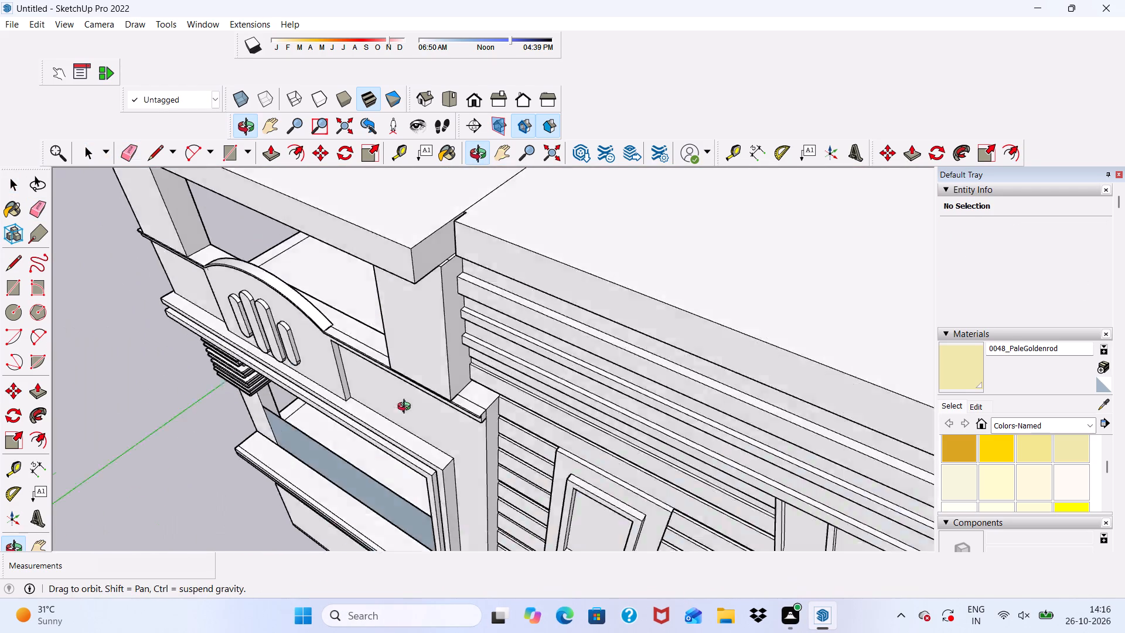
{"action": "middle_click_drag", "start_coordinate": [407, 408], "coordinate": [405, 410]}
{"action": "scroll", "coordinate": [431, 274], "scroll_direction": "up", "scroll_amount": 5}
{"action": "scroll", "coordinate": [484, 259], "scroll_direction": "down", "scroll_amount": 3}
{"action": "middle_click_drag", "start_coordinate": [496, 258], "coordinate": [580, 280]}
{"action": "scroll", "coordinate": [581, 280], "scroll_direction": "up", "scroll_amount": 11}
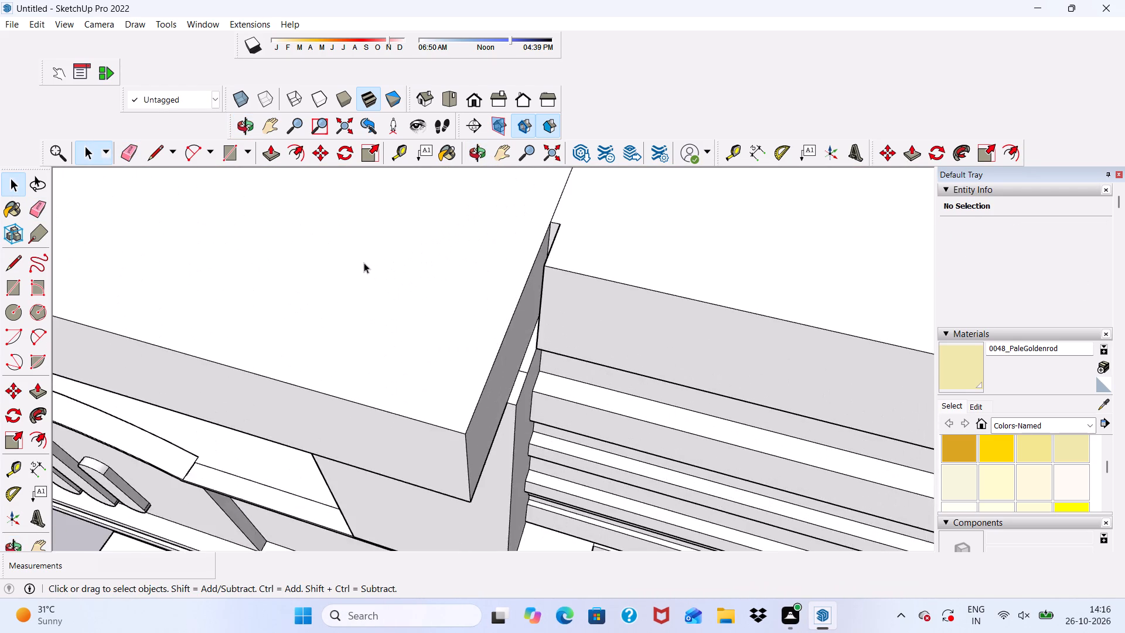
{"action": "scroll", "coordinate": [364, 263], "scroll_direction": "up", "scroll_amount": 5}
{"action": "scroll", "coordinate": [560, 253], "scroll_direction": "up", "scroll_amount": 12}
{"action": "scroll", "coordinate": [627, 243], "scroll_direction": "down", "scroll_amount": 2}
{"action": "left_click", "coordinate": [653, 243]}
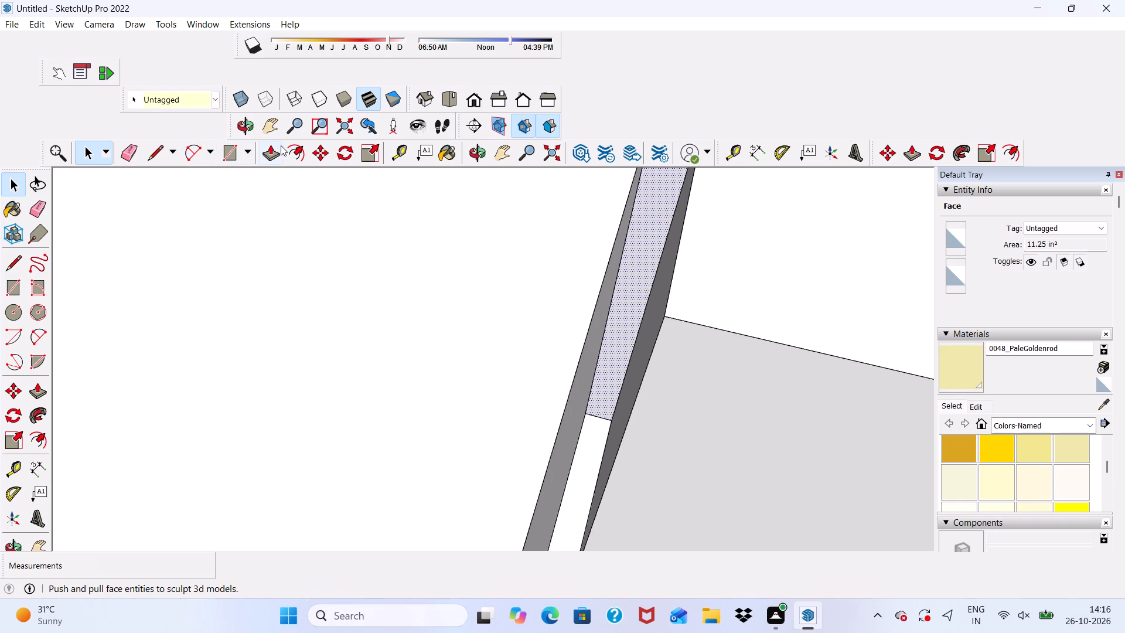
{"action": "left_click", "coordinate": [270, 150]}
{"action": "left_click", "coordinate": [630, 246]}
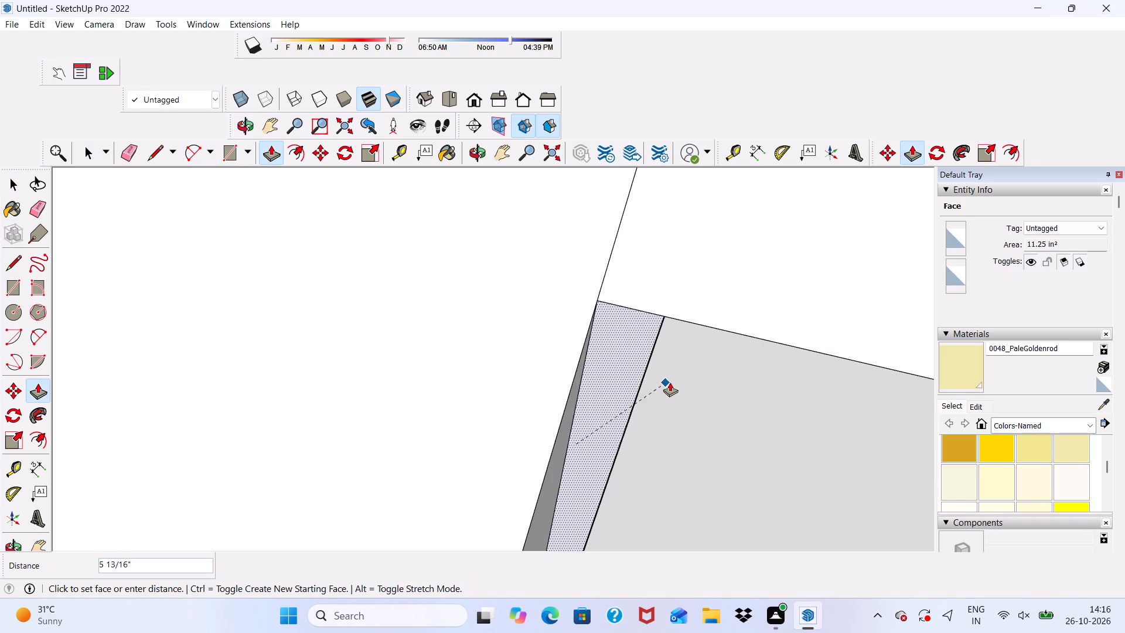
{"action": "left_click", "coordinate": [670, 382]}
{"action": "scroll", "coordinate": [584, 363], "scroll_direction": "down", "scroll_amount": 3}
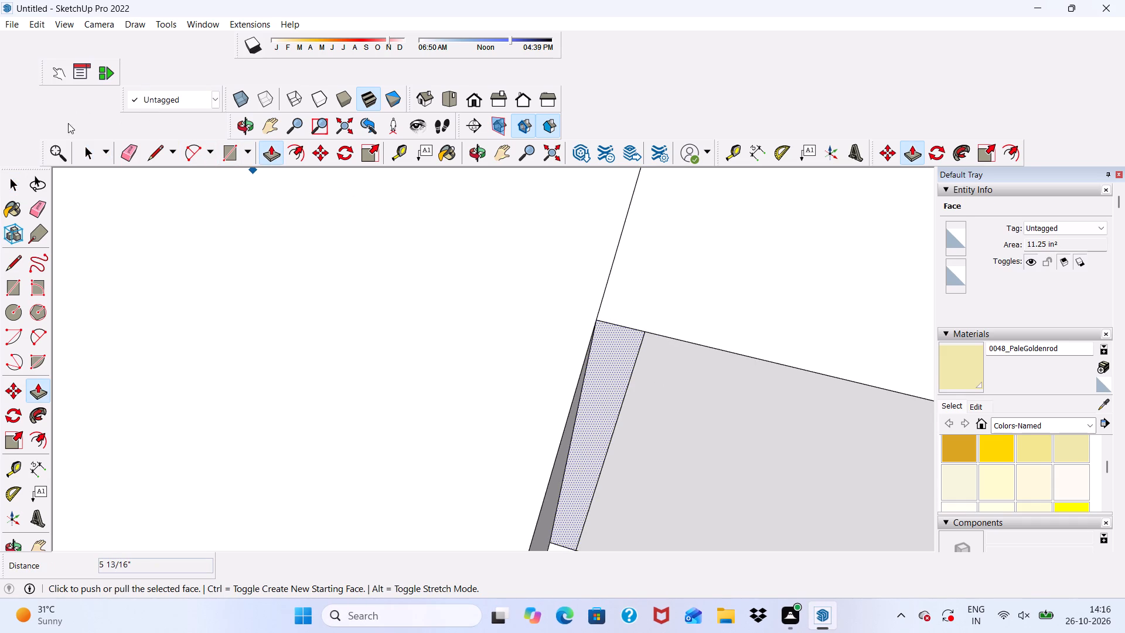
Erase the seam edge between the filled gap beside the roof slab and the top band's front face.
{"action": "left_click_drag", "start_coordinate": [122, 152], "coordinate": [129, 158]}
{"action": "left_click_drag", "start_coordinate": [612, 381], "coordinate": [621, 388]}
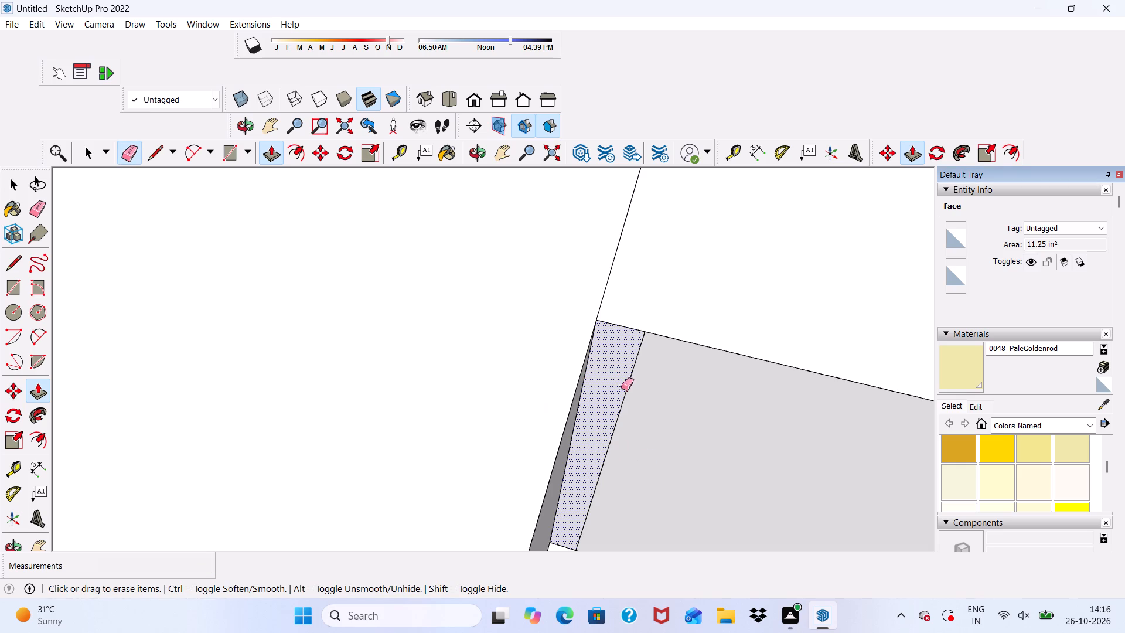
{"action": "left_click_drag", "start_coordinate": [621, 388], "coordinate": [634, 397]}
Push/Pull the upper column's side face next to the louvre wall about 7/8" to line up with the roof slab's side.
{"action": "scroll", "coordinate": [552, 362], "scroll_direction": "down", "scroll_amount": 5}
{"action": "scroll", "coordinate": [594, 414], "scroll_direction": "up", "scroll_amount": 1}
{"action": "middle_click_drag", "start_coordinate": [596, 413], "coordinate": [647, 234]}
{"action": "scroll", "coordinate": [656, 240], "scroll_direction": "up", "scroll_amount": 2}
{"action": "scroll", "coordinate": [475, 394], "scroll_direction": "down", "scroll_amount": 2}
{"action": "middle_click_drag", "start_coordinate": [702, 411], "coordinate": [683, 415]}
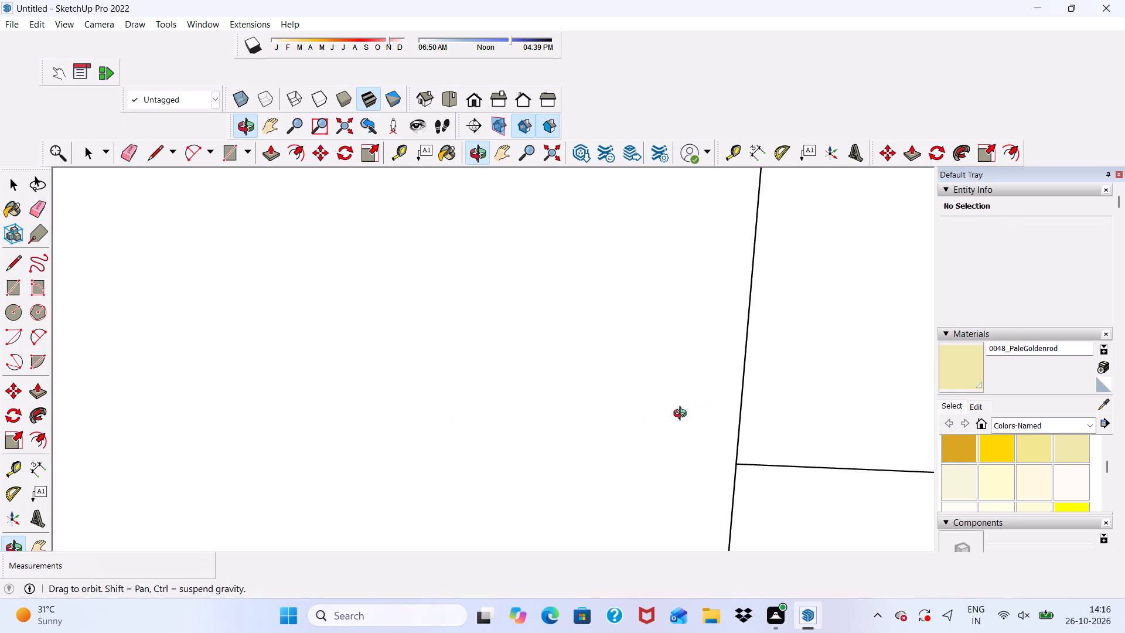
{"action": "middle_click_drag", "start_coordinate": [683, 415], "coordinate": [673, 409]}
{"action": "scroll", "coordinate": [707, 400], "scroll_direction": "up", "scroll_amount": 1}
{"action": "scroll", "coordinate": [502, 327], "scroll_direction": "down", "scroll_amount": 5}
{"action": "scroll", "coordinate": [625, 295], "scroll_direction": "down", "scroll_amount": 4}
{"action": "middle_click_drag", "start_coordinate": [655, 382], "coordinate": [593, 282]}
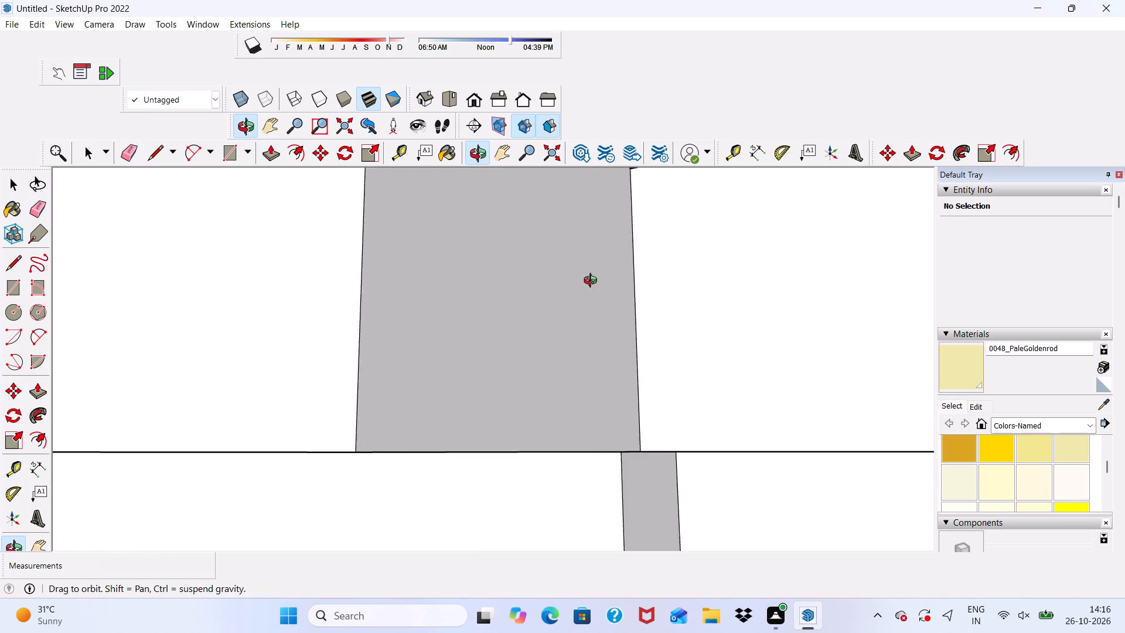
{"action": "middle_click_drag", "start_coordinate": [593, 282], "coordinate": [605, 376]}
{"action": "scroll", "coordinate": [660, 488], "scroll_direction": "up", "scroll_amount": 6}
{"action": "left_click", "coordinate": [578, 479]}
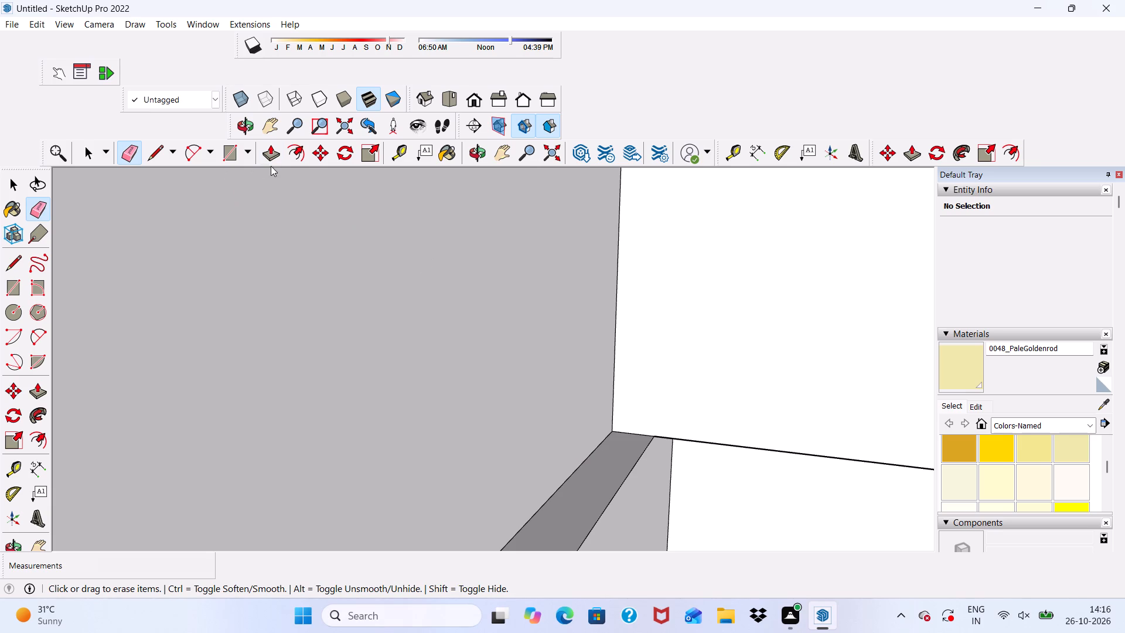
{"action": "left_click_drag", "start_coordinate": [270, 154], "coordinate": [279, 160]}
{"action": "scroll", "coordinate": [417, 294], "scroll_direction": "down", "scroll_amount": 11}
{"action": "middle_click_drag", "start_coordinate": [605, 396], "coordinate": [551, 327]}
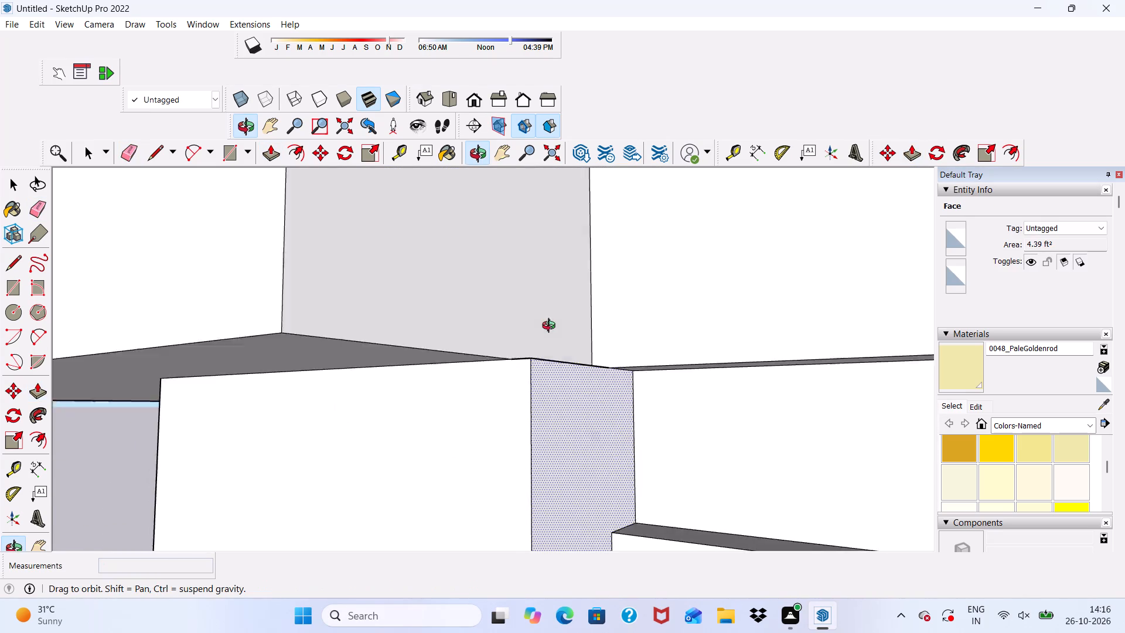
{"action": "middle_click_drag", "start_coordinate": [551, 327], "coordinate": [449, 381]}
{"action": "scroll", "coordinate": [512, 431], "scroll_direction": "up", "scroll_amount": 1}
{"action": "left_click_drag", "start_coordinate": [497, 429], "coordinate": [491, 420]}
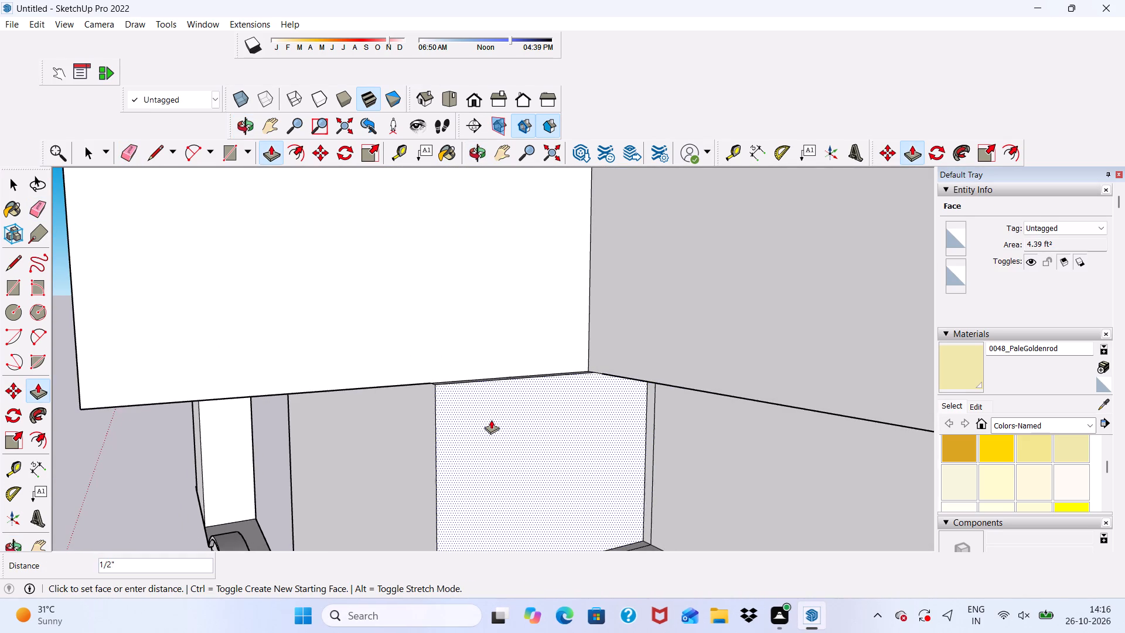
{"action": "left_click_drag", "start_coordinate": [491, 420], "coordinate": [489, 416]}
{"action": "scroll", "coordinate": [486, 408], "scroll_direction": "down", "scroll_amount": 5}
{"action": "middle_click_drag", "start_coordinate": [531, 468], "coordinate": [685, 399]}
{"action": "scroll", "coordinate": [740, 392], "scroll_direction": "up", "scroll_amount": 1}
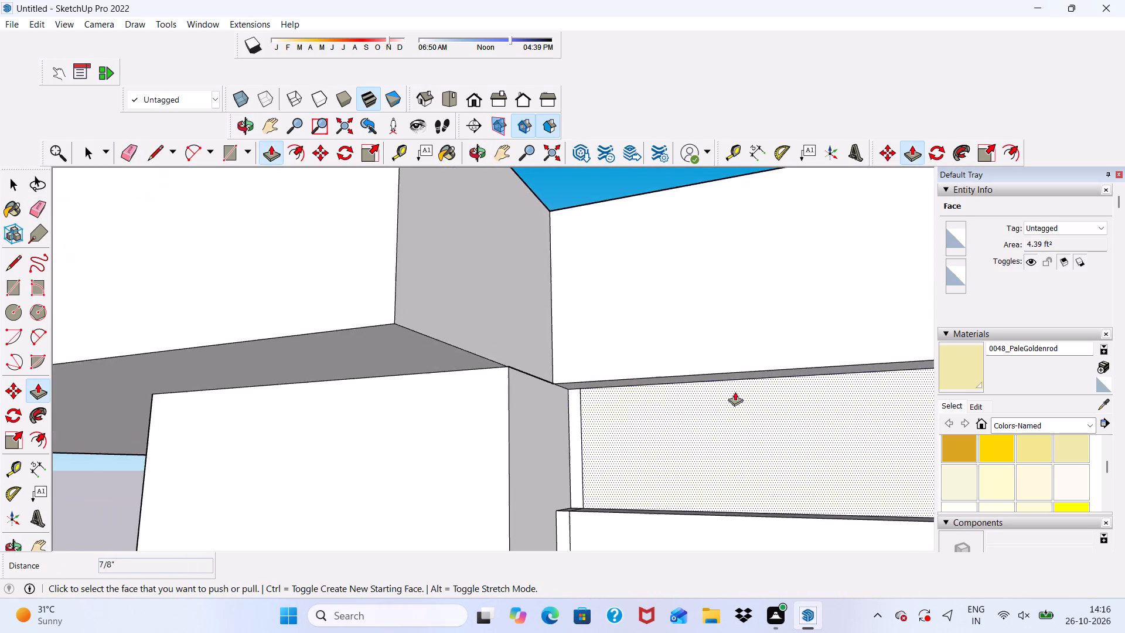
Erase the vertical seam edge on the recessed face between the top band and the first louvre strip, beside the column.
{"action": "scroll", "coordinate": [619, 396], "scroll_direction": "down", "scroll_amount": 5}
{"action": "scroll", "coordinate": [623, 495], "scroll_direction": "up", "scroll_amount": 1}
{"action": "middle_click_drag", "start_coordinate": [623, 495], "coordinate": [685, 421]}
{"action": "scroll", "coordinate": [561, 380], "scroll_direction": "down", "scroll_amount": 7}
{"action": "middle_click_drag", "start_coordinate": [609, 437], "coordinate": [615, 473]}
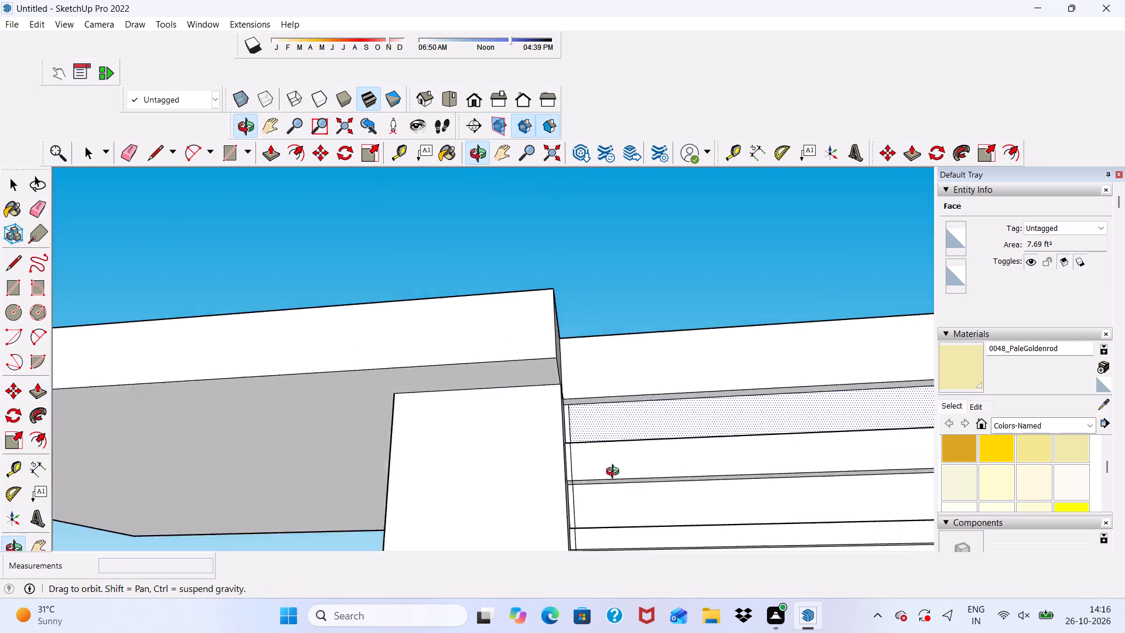
{"action": "middle_click_drag", "start_coordinate": [615, 473], "coordinate": [593, 592]}
{"action": "scroll", "coordinate": [512, 387], "scroll_direction": "down", "scroll_amount": 4}
{"action": "scroll", "coordinate": [543, 422], "scroll_direction": "down", "scroll_amount": 4}
{"action": "scroll", "coordinate": [559, 484], "scroll_direction": "down", "scroll_amount": 3}
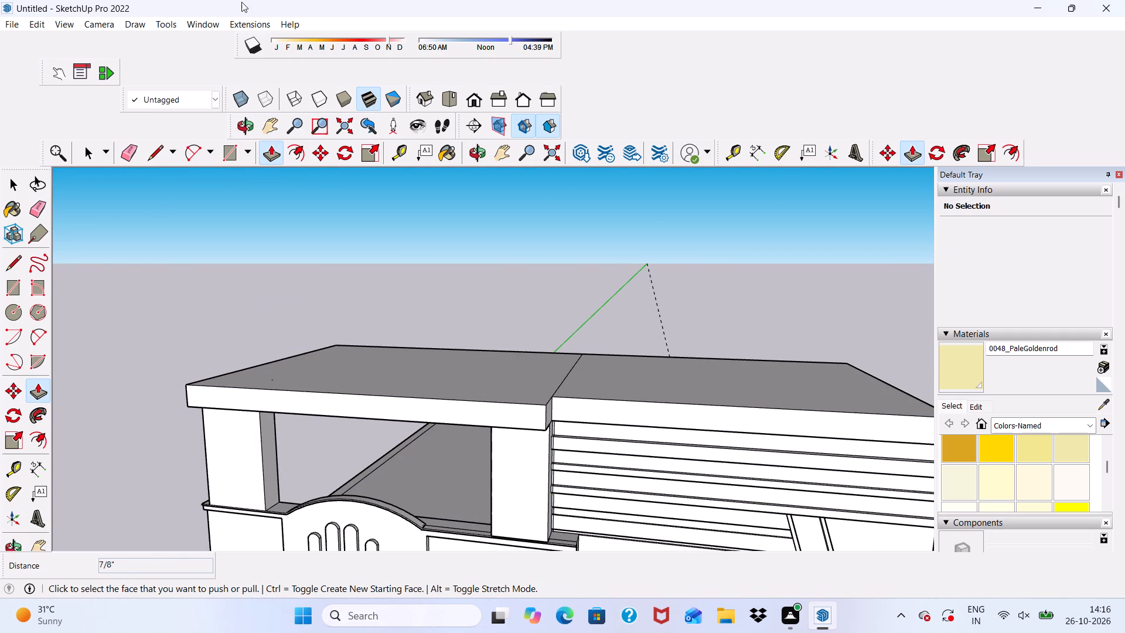
{"action": "left_click", "coordinate": [123, 153]}
{"action": "scroll", "coordinate": [568, 403], "scroll_direction": "up", "scroll_amount": 13}
{"action": "scroll", "coordinate": [563, 435], "scroll_direction": "down", "scroll_amount": 1}
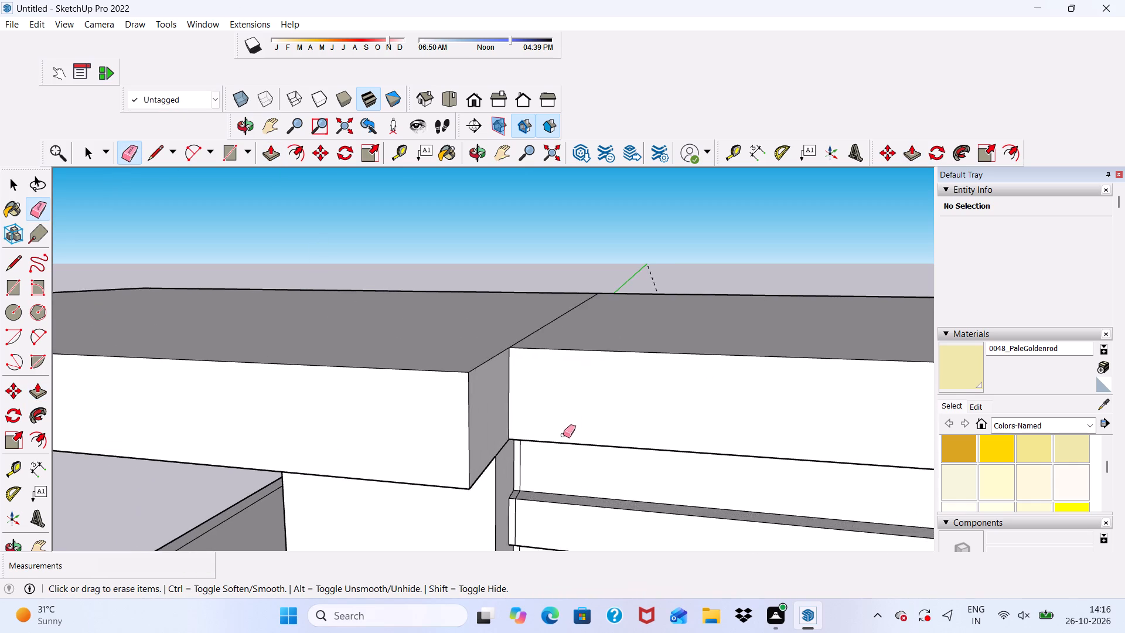
{"action": "scroll", "coordinate": [563, 435], "scroll_direction": "down", "scroll_amount": 1}
{"action": "middle_click_drag", "start_coordinate": [560, 440], "coordinate": [527, 331]}
{"action": "scroll", "coordinate": [609, 457], "scroll_direction": "up", "scroll_amount": 6}
{"action": "scroll", "coordinate": [492, 469], "scroll_direction": "up", "scroll_amount": 4}
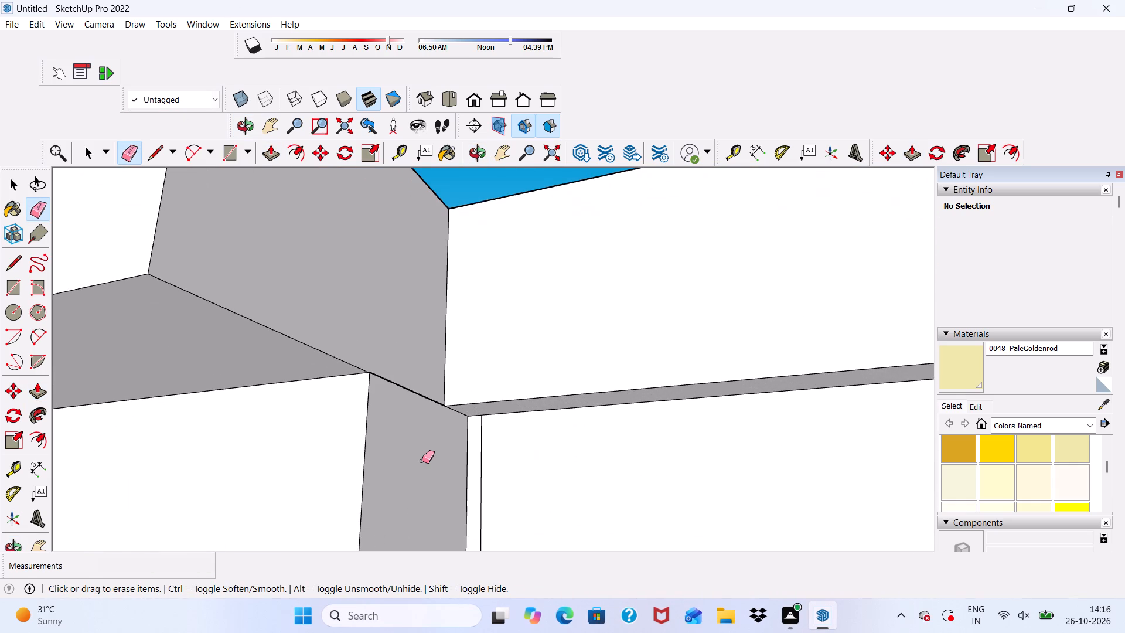
{"action": "scroll", "coordinate": [430, 462], "scroll_direction": "up", "scroll_amount": 5}
{"action": "scroll", "coordinate": [485, 468], "scroll_direction": "up", "scroll_amount": 5}
{"action": "left_click_drag", "start_coordinate": [517, 445], "coordinate": [547, 447]}
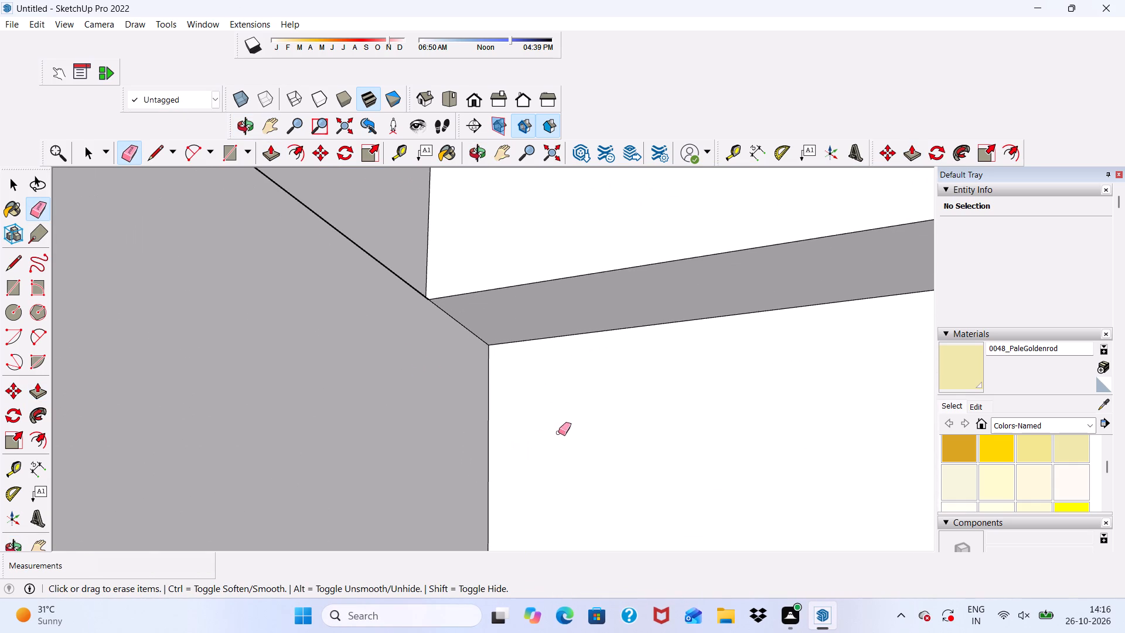
Erase the seam edges on the top and front faces of the first louvre strip at its column end.
{"action": "scroll", "coordinate": [418, 331], "scroll_direction": "down", "scroll_amount": 12}
{"action": "middle_click_drag", "start_coordinate": [473, 492], "coordinate": [468, 617]}
{"action": "scroll", "coordinate": [477, 533], "scroll_direction": "up", "scroll_amount": 7}
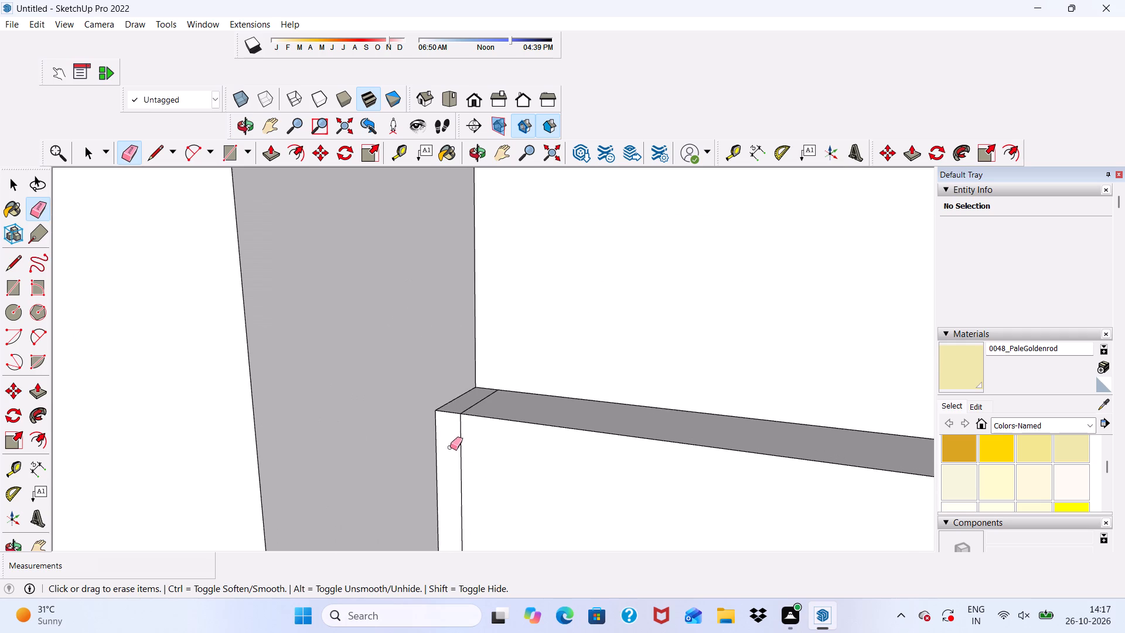
{"action": "scroll", "coordinate": [450, 447], "scroll_direction": "up", "scroll_amount": 5}
{"action": "left_click_drag", "start_coordinate": [496, 394], "coordinate": [503, 400]}
{"action": "left_click_drag", "start_coordinate": [478, 457], "coordinate": [481, 476]}
{"action": "scroll", "coordinate": [446, 444], "scroll_direction": "down", "scroll_amount": 3}
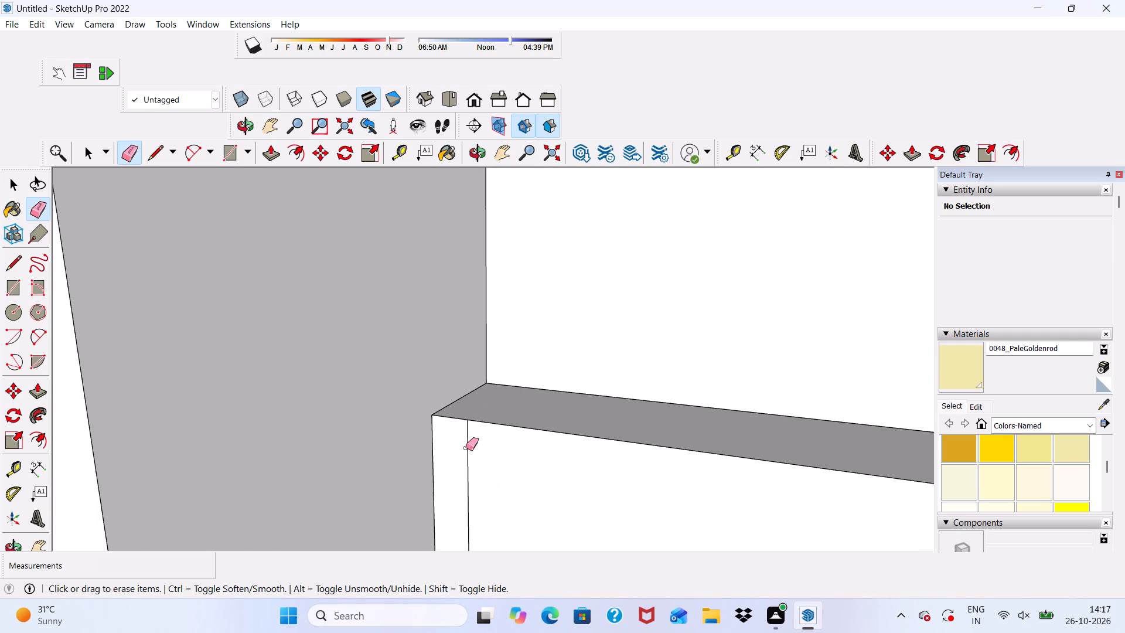
{"action": "scroll", "coordinate": [474, 447], "scroll_direction": "down", "scroll_amount": 3}
{"action": "scroll", "coordinate": [533, 455], "scroll_direction": "up", "scroll_amount": 9}
{"action": "left_click_drag", "start_coordinate": [404, 454], "coordinate": [459, 468]}
{"action": "scroll", "coordinate": [467, 445], "scroll_direction": "down", "scroll_amount": 5}
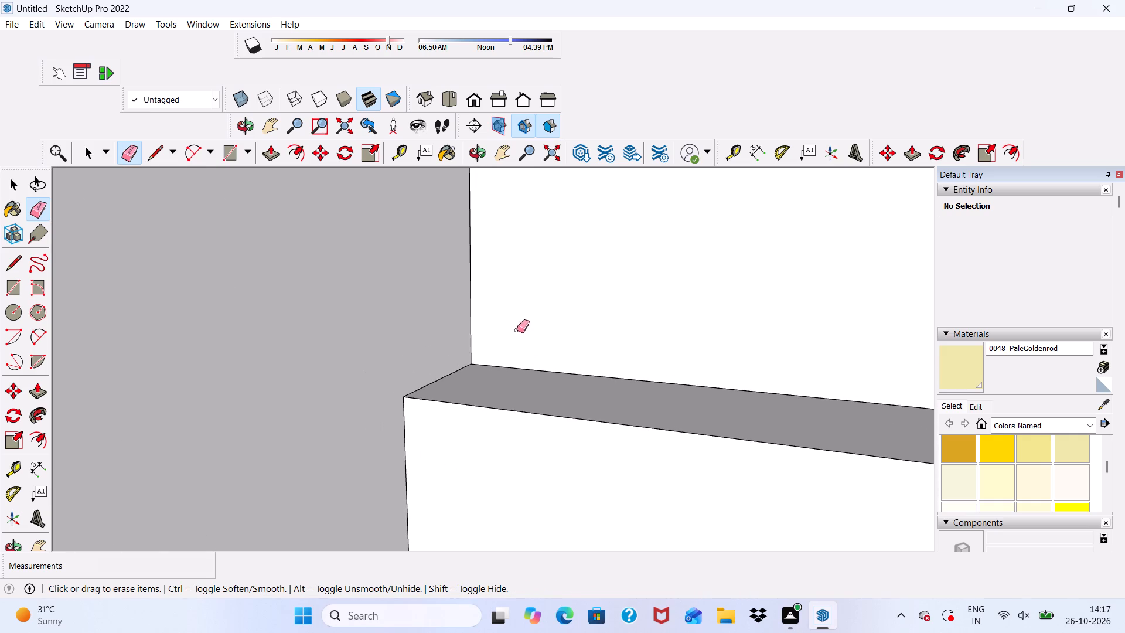
Erase the seam edges on the first strip's underside and on the recessed face below it, beside the column.
{"action": "scroll", "coordinate": [513, 326], "scroll_direction": "down", "scroll_amount": 6}
{"action": "middle_click_drag", "start_coordinate": [520, 309], "coordinate": [560, 353]}
{"action": "scroll", "coordinate": [576, 246], "scroll_direction": "up", "scroll_amount": 1}
{"action": "scroll", "coordinate": [543, 232], "scroll_direction": "down", "scroll_amount": 9}
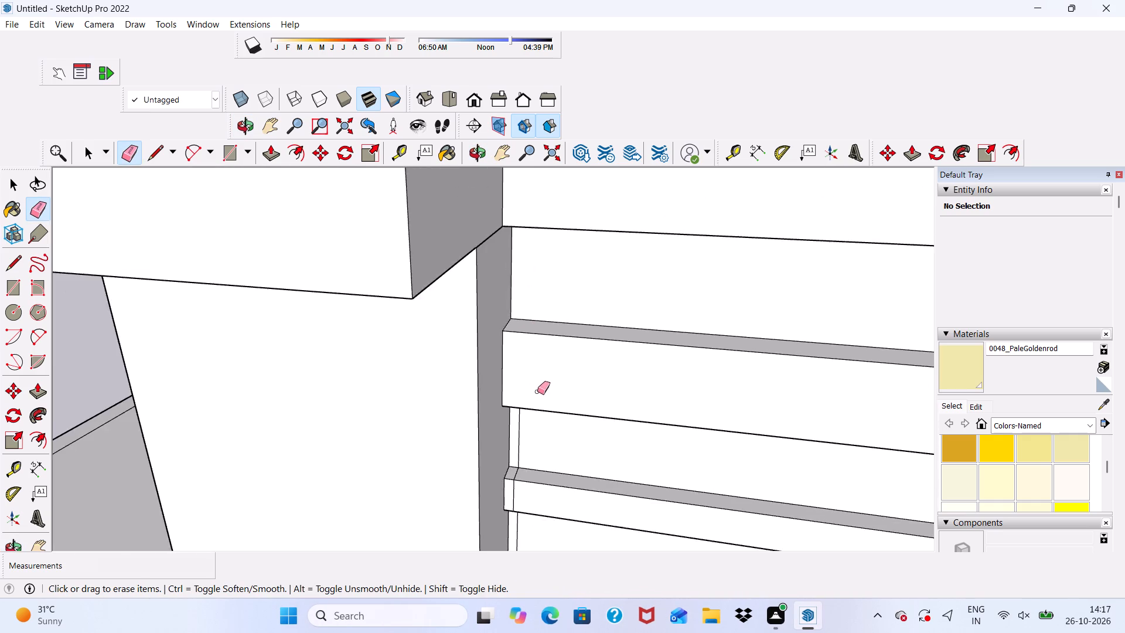
{"action": "middle_click_drag", "start_coordinate": [538, 392], "coordinate": [559, 233]}
{"action": "scroll", "coordinate": [521, 412], "scroll_direction": "up", "scroll_amount": 16}
{"action": "left_click_drag", "start_coordinate": [506, 401], "coordinate": [512, 416]}
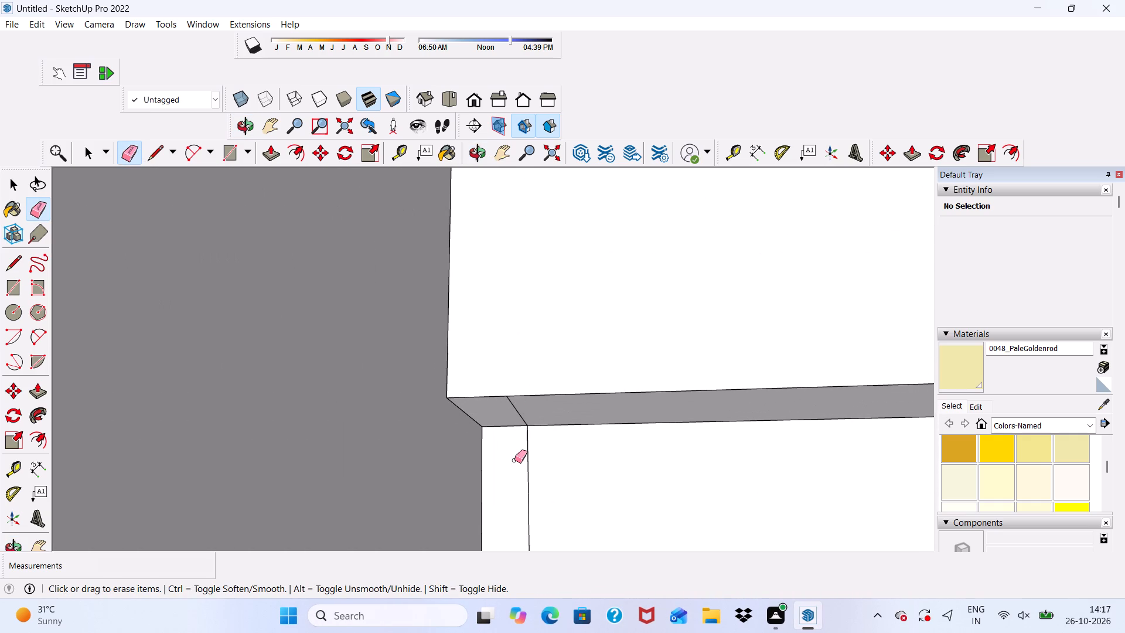
{"action": "left_click_drag", "start_coordinate": [521, 406], "coordinate": [500, 432]}
{"action": "left_click_drag", "start_coordinate": [528, 461], "coordinate": [543, 471]}
{"action": "scroll", "coordinate": [500, 340], "scroll_direction": "down", "scroll_amount": 10}
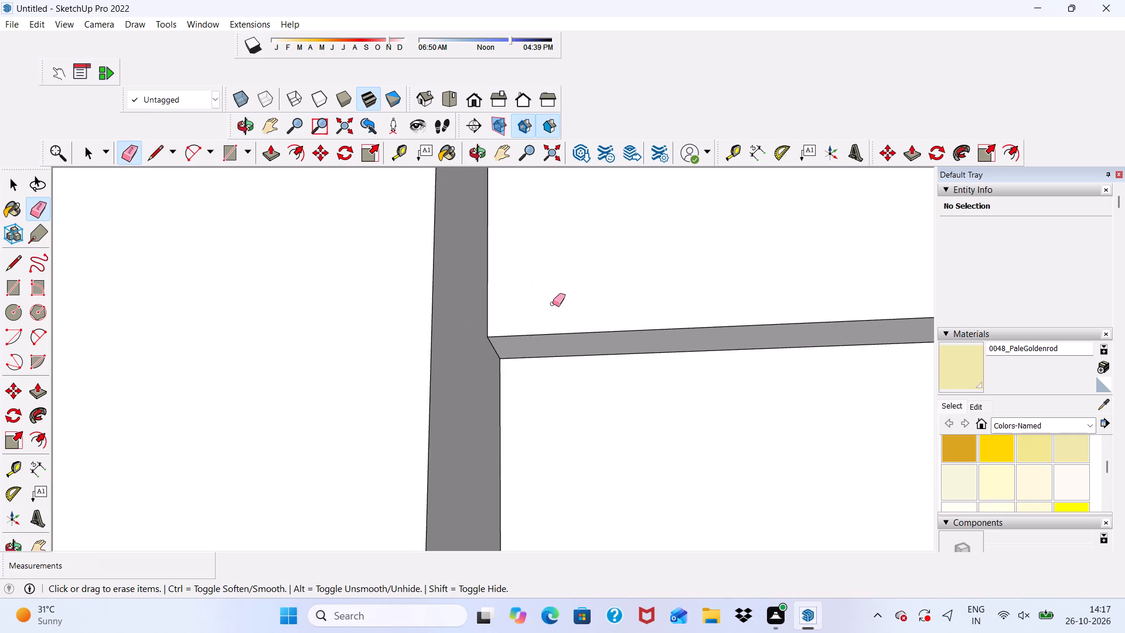
Erase the seam edges on the front and top faces of the second louvre strip at its column end.
{"action": "middle_click_drag", "start_coordinate": [560, 311], "coordinate": [537, 475]}
{"action": "scroll", "coordinate": [541, 254], "scroll_direction": "down", "scroll_amount": 5}
{"action": "scroll", "coordinate": [497, 514], "scroll_direction": "up", "scroll_amount": 15}
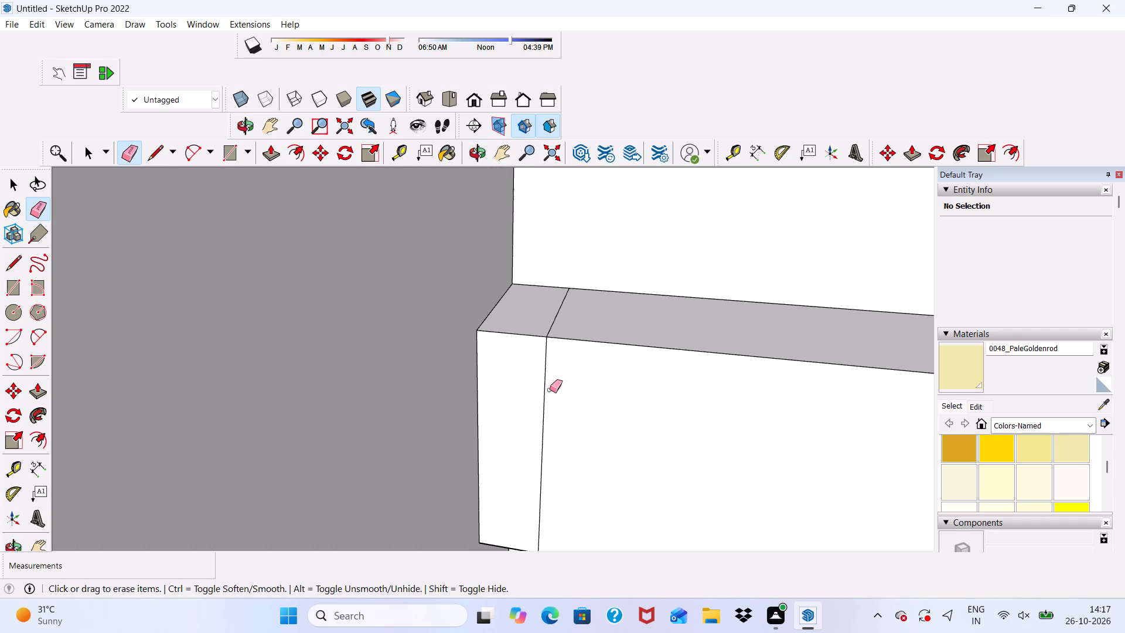
{"action": "left_click_drag", "start_coordinate": [549, 392], "coordinate": [534, 411]}
{"action": "left_click_drag", "start_coordinate": [550, 318], "coordinate": [567, 318]}
{"action": "scroll", "coordinate": [566, 326], "scroll_direction": "down", "scroll_amount": 5}
{"action": "middle_click_drag", "start_coordinate": [577, 407], "coordinate": [601, 399]}
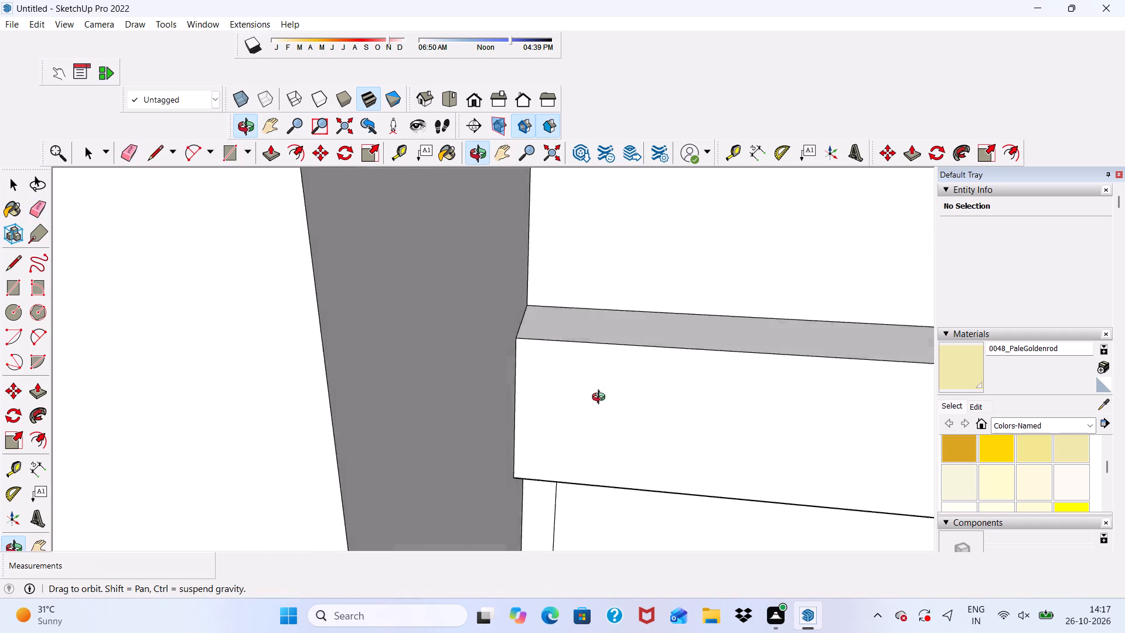
Erase the seam edges on the second strip's underside and on the recessed face below it, beside the column.
{"action": "middle_click_drag", "start_coordinate": [601, 399], "coordinate": [605, 272]}
{"action": "scroll", "coordinate": [560, 441], "scroll_direction": "up", "scroll_amount": 5}
{"action": "scroll", "coordinate": [558, 455], "scroll_direction": "down", "scroll_amount": 3}
{"action": "middle_click_drag", "start_coordinate": [548, 497], "coordinate": [558, 346]}
{"action": "scroll", "coordinate": [561, 443], "scroll_direction": "up", "scroll_amount": 3}
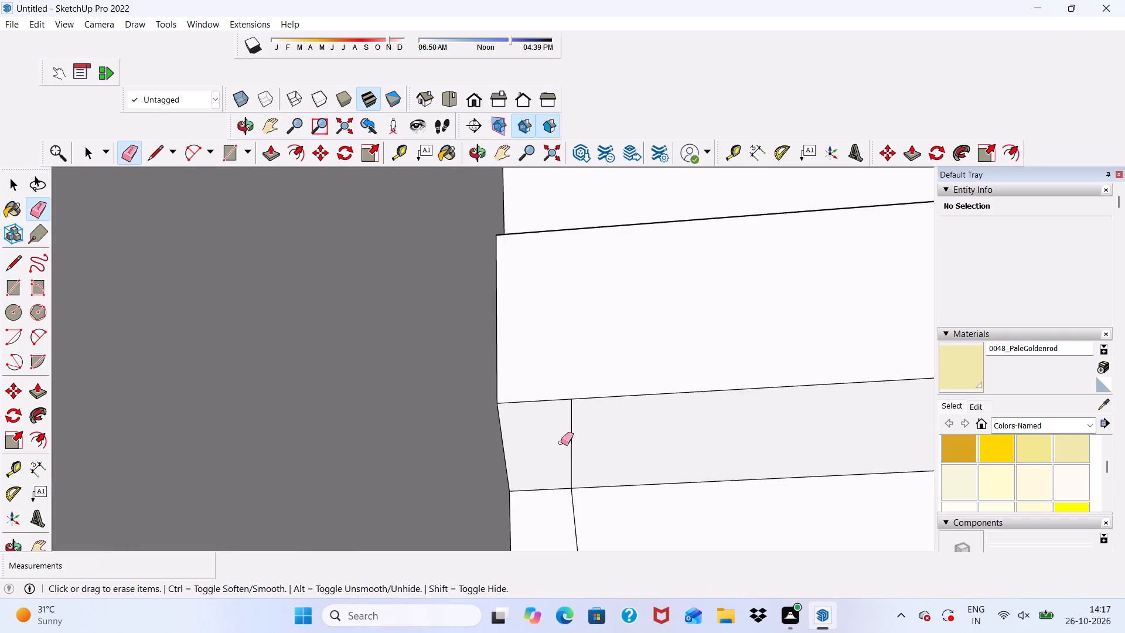
{"action": "scroll", "coordinate": [561, 443], "scroll_direction": "up", "scroll_amount": 1}
{"action": "left_click_drag", "start_coordinate": [568, 416], "coordinate": [582, 431]}
{"action": "scroll", "coordinate": [572, 379], "scroll_direction": "down", "scroll_amount": 4}
{"action": "scroll", "coordinate": [562, 519], "scroll_direction": "up", "scroll_amount": 4}
{"action": "left_click_drag", "start_coordinate": [562, 519], "coordinate": [613, 520]}
{"action": "scroll", "coordinate": [517, 421], "scroll_direction": "down", "scroll_amount": 5}
{"action": "scroll", "coordinate": [598, 375], "scroll_direction": "down", "scroll_amount": 1}
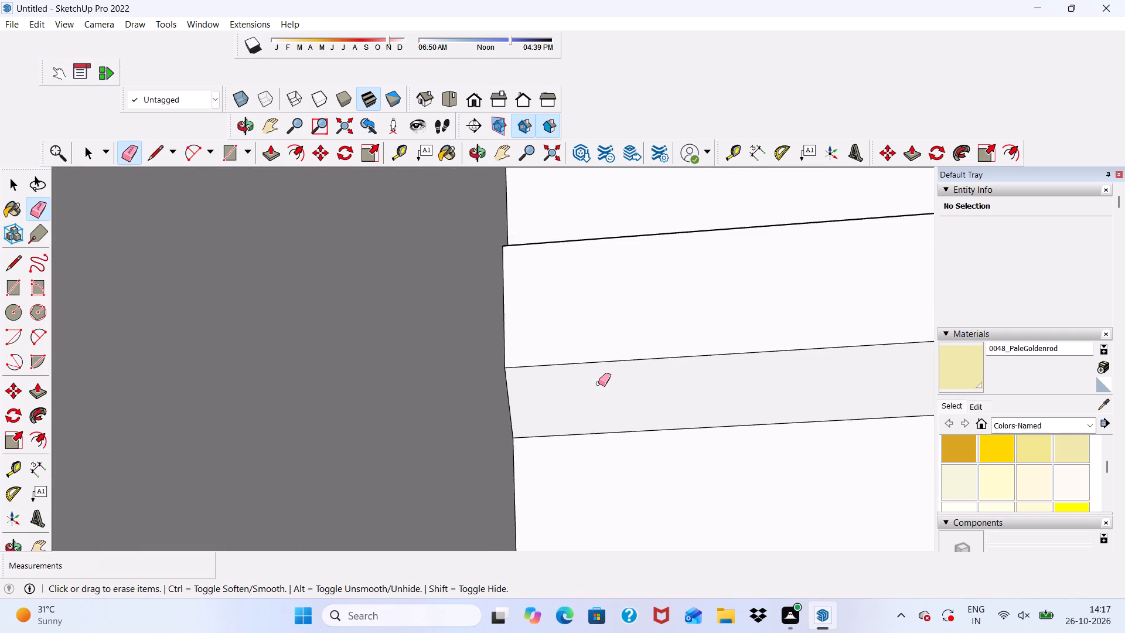
Erase the seam edges on the front and top faces of the third louvre strip at its column end.
{"action": "middle_click_drag", "start_coordinate": [600, 395], "coordinate": [592, 542]}
{"action": "scroll", "coordinate": [617, 342], "scroll_direction": "down", "scroll_amount": 18}
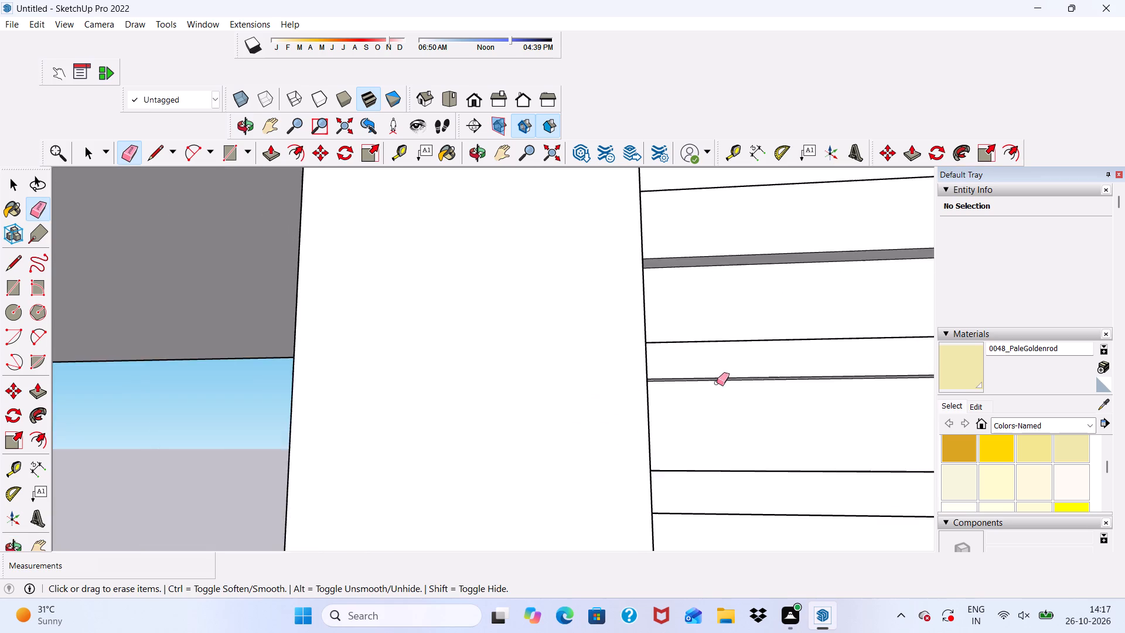
{"action": "middle_click_drag", "start_coordinate": [721, 409], "coordinate": [656, 516]}
{"action": "scroll", "coordinate": [653, 509], "scroll_direction": "up", "scroll_amount": 9}
{"action": "left_click_drag", "start_coordinate": [624, 484], "coordinate": [645, 498]}
{"action": "left_click_drag", "start_coordinate": [631, 438], "coordinate": [639, 444]}
Erase the seam edges on the third strip's underside and on the recessed face below it, beside the column.
{"action": "middle_click_drag", "start_coordinate": [656, 459], "coordinate": [729, 283]}
{"action": "scroll", "coordinate": [681, 328], "scroll_direction": "up", "scroll_amount": 1}
{"action": "scroll", "coordinate": [625, 371], "scroll_direction": "down", "scroll_amount": 5}
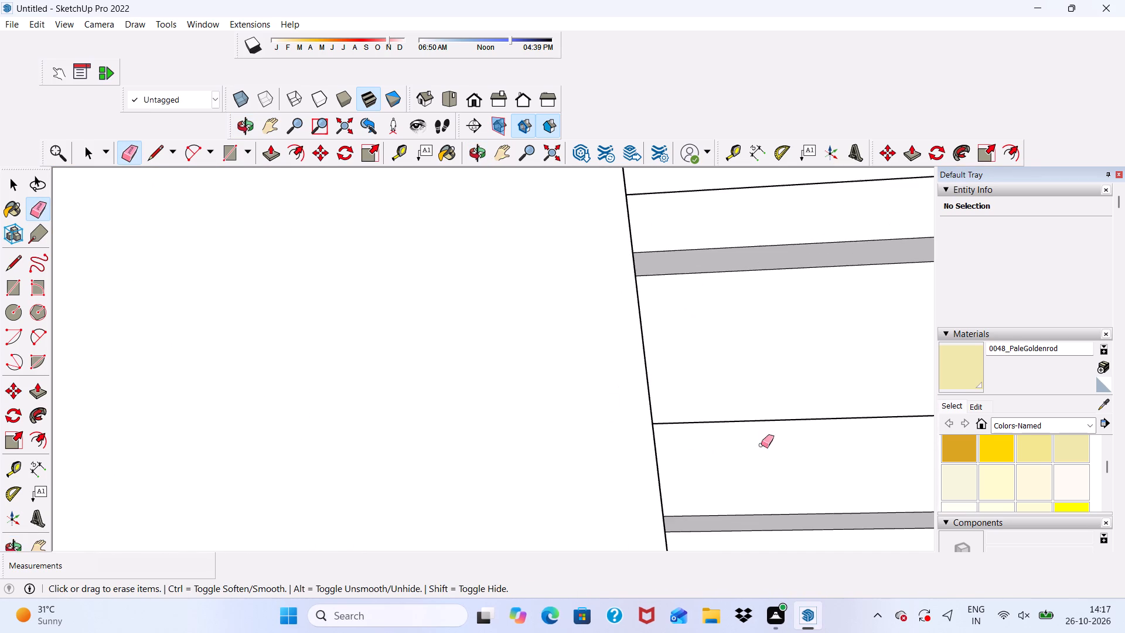
{"action": "middle_click_drag", "start_coordinate": [708, 572], "coordinate": [673, 508]}
{"action": "scroll", "coordinate": [683, 516], "scroll_direction": "down", "scroll_amount": 1}
{"action": "scroll", "coordinate": [732, 506], "scroll_direction": "up", "scroll_amount": 1}
{"action": "scroll", "coordinate": [619, 477], "scroll_direction": "down", "scroll_amount": 5}
{"action": "middle_click_drag", "start_coordinate": [708, 510], "coordinate": [659, 430]}
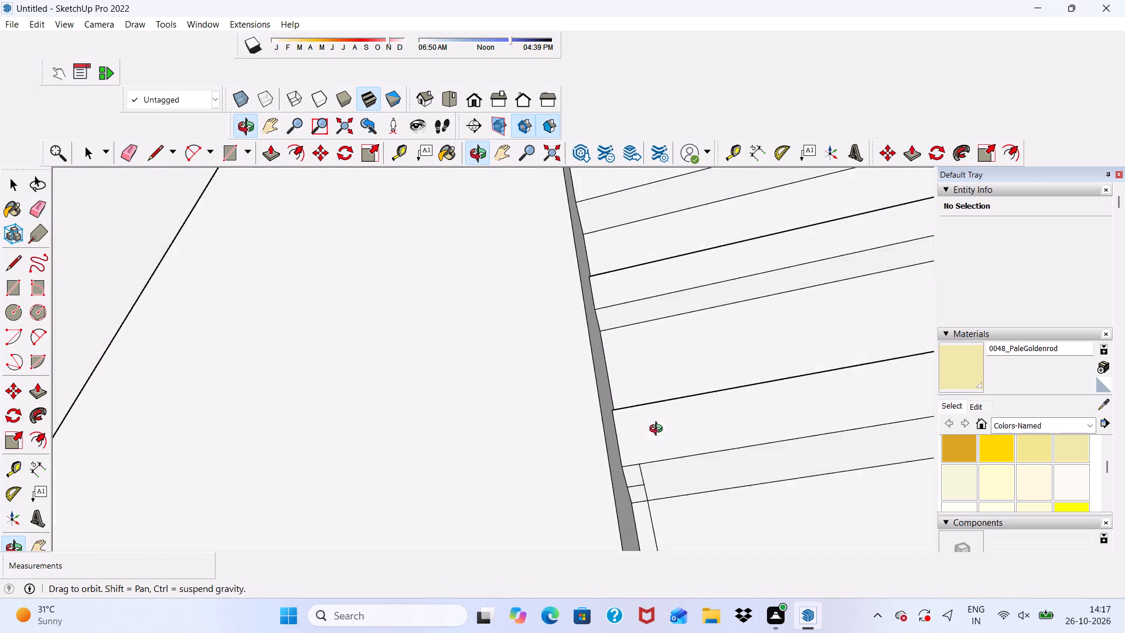
{"action": "middle_click_drag", "start_coordinate": [659, 430], "coordinate": [657, 429]}
{"action": "scroll", "coordinate": [657, 429], "scroll_direction": "up", "scroll_amount": 4}
{"action": "scroll", "coordinate": [683, 505], "scroll_direction": "up", "scroll_amount": 4}
{"action": "scroll", "coordinate": [629, 508], "scroll_direction": "down", "scroll_amount": 1}
{"action": "scroll", "coordinate": [571, 515], "scroll_direction": "up", "scroll_amount": 4}
{"action": "left_click_drag", "start_coordinate": [633, 474], "coordinate": [613, 518]}
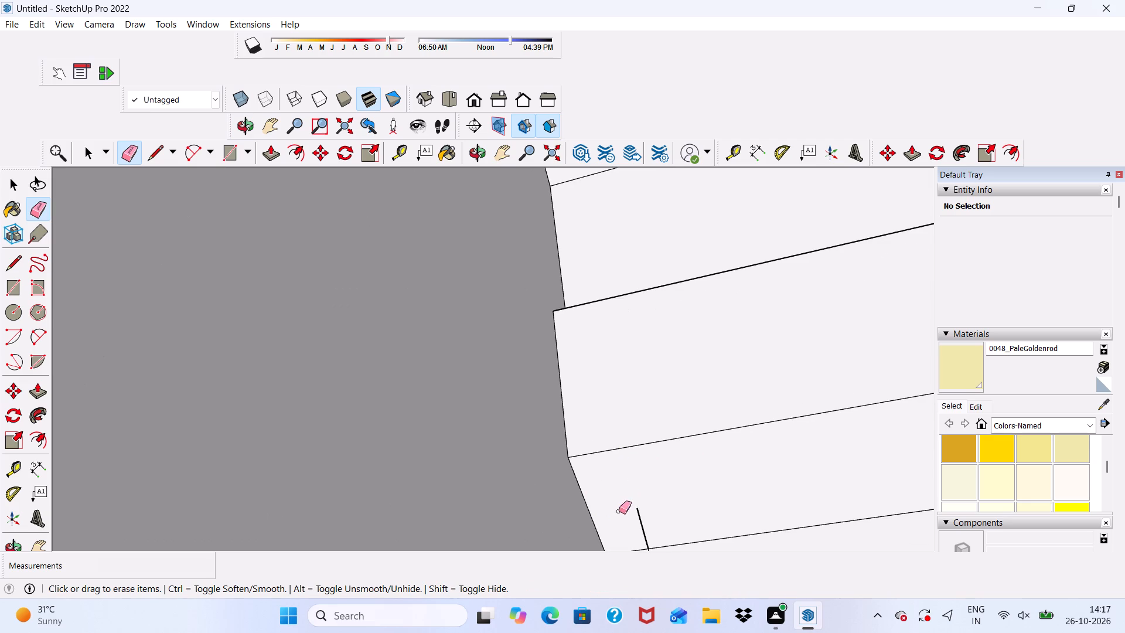
{"action": "left_click_drag", "start_coordinate": [623, 508], "coordinate": [645, 515]}
{"action": "scroll", "coordinate": [625, 430], "scroll_direction": "down", "scroll_amount": 7}
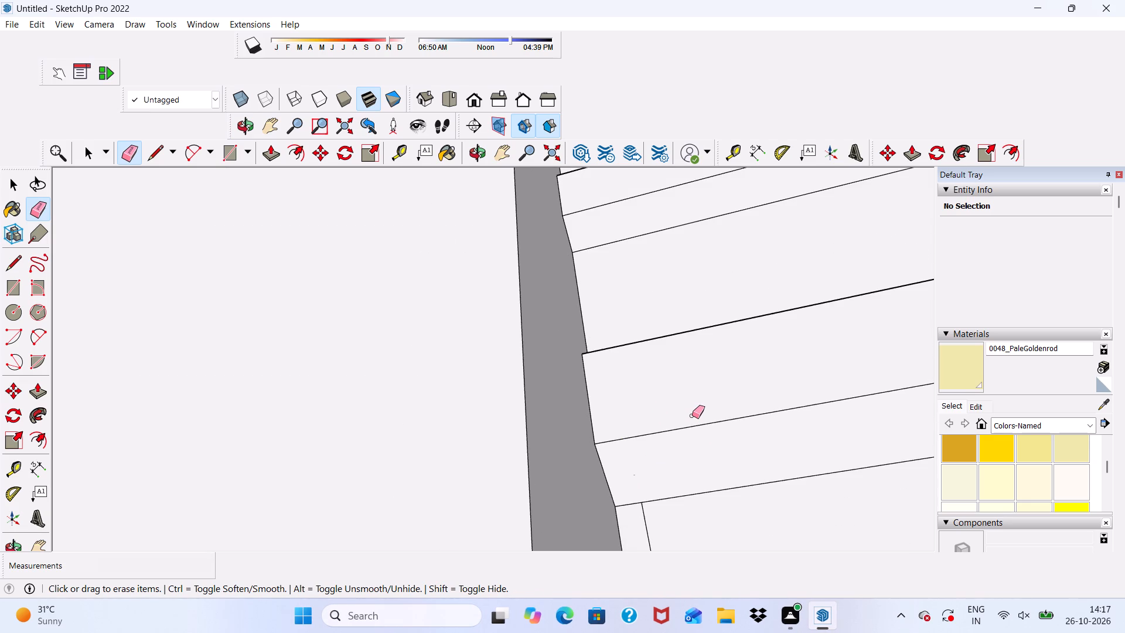
{"action": "scroll", "coordinate": [616, 540], "scroll_direction": "down", "scroll_amount": 3}
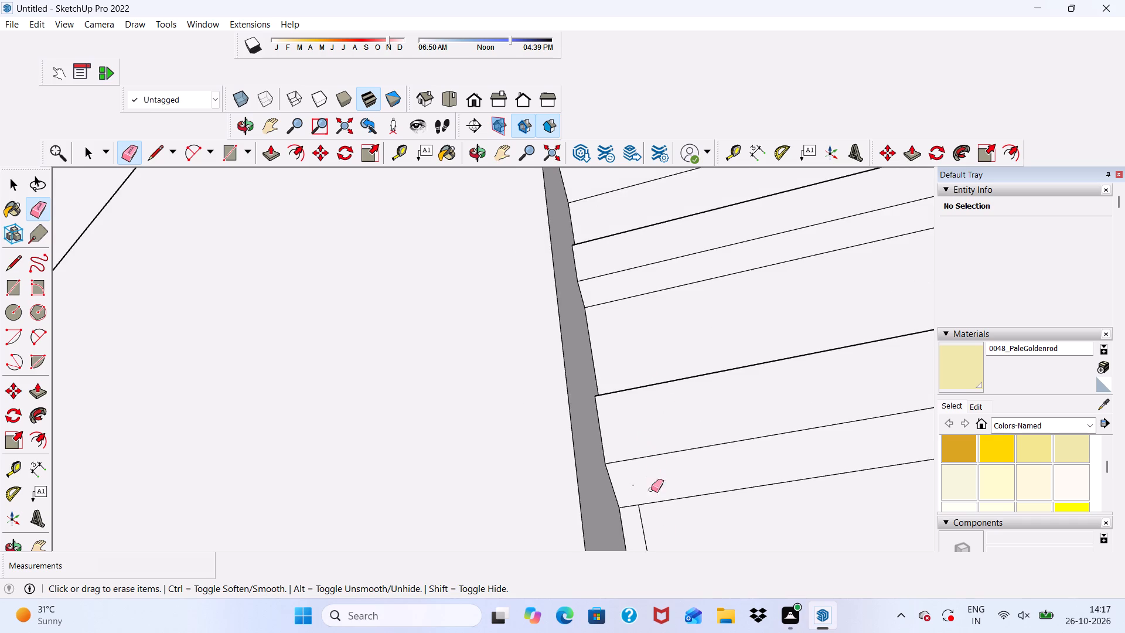
{"action": "scroll", "coordinate": [652, 497], "scroll_direction": "up", "scroll_amount": 5}
{"action": "left_click_drag", "start_coordinate": [622, 532], "coordinate": [639, 540]}
{"action": "scroll", "coordinate": [536, 406], "scroll_direction": "down", "scroll_amount": 5}
{"action": "scroll", "coordinate": [608, 326], "scroll_direction": "down", "scroll_amount": 5}
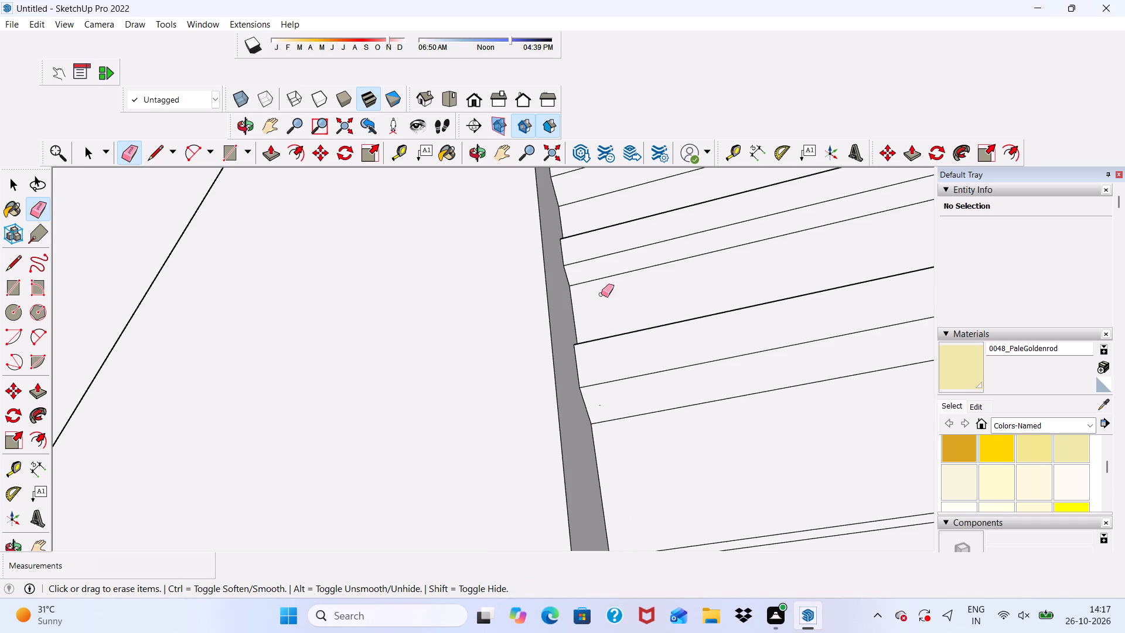
Erase the seam edges on the fourth strip's front face and on the recessed face below it, beside the column.
{"action": "middle_click_drag", "start_coordinate": [590, 286], "coordinate": [596, 421]}
{"action": "scroll", "coordinate": [612, 356], "scroll_direction": "up", "scroll_amount": 1}
{"action": "scroll", "coordinate": [525, 342], "scroll_direction": "down", "scroll_amount": 9}
{"action": "scroll", "coordinate": [537, 526], "scroll_direction": "up", "scroll_amount": 5}
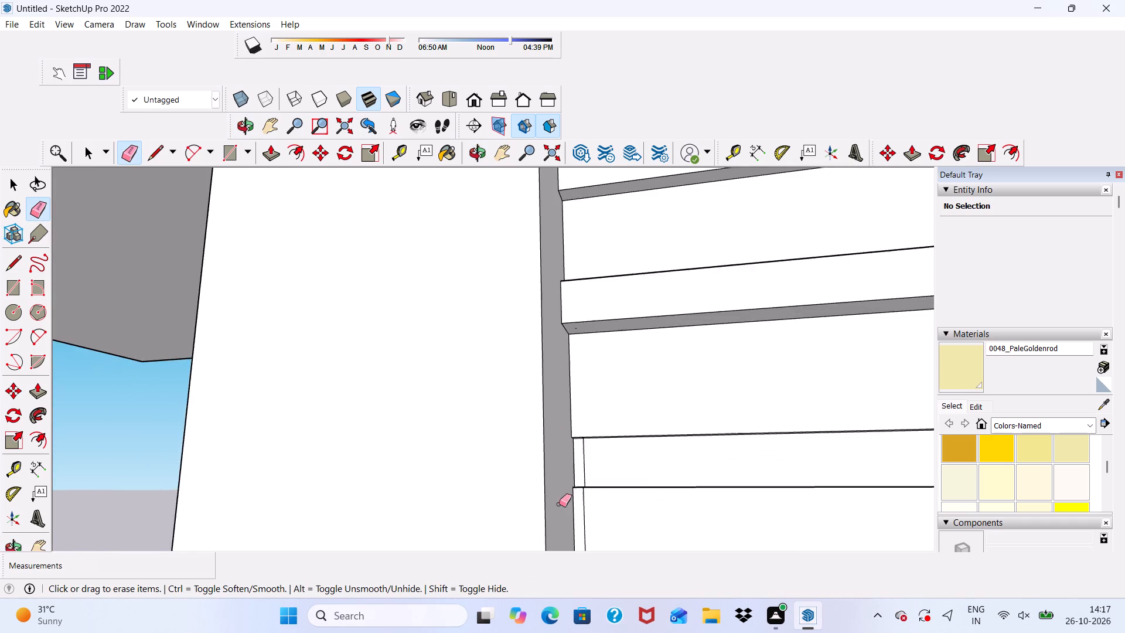
{"action": "scroll", "coordinate": [570, 495], "scroll_direction": "up", "scroll_amount": 5}
{"action": "left_click_drag", "start_coordinate": [586, 440], "coordinate": [586, 458]}
{"action": "middle_click_drag", "start_coordinate": [600, 407], "coordinate": [598, 519]}
{"action": "scroll", "coordinate": [586, 434], "scroll_direction": "up", "scroll_amount": 3}
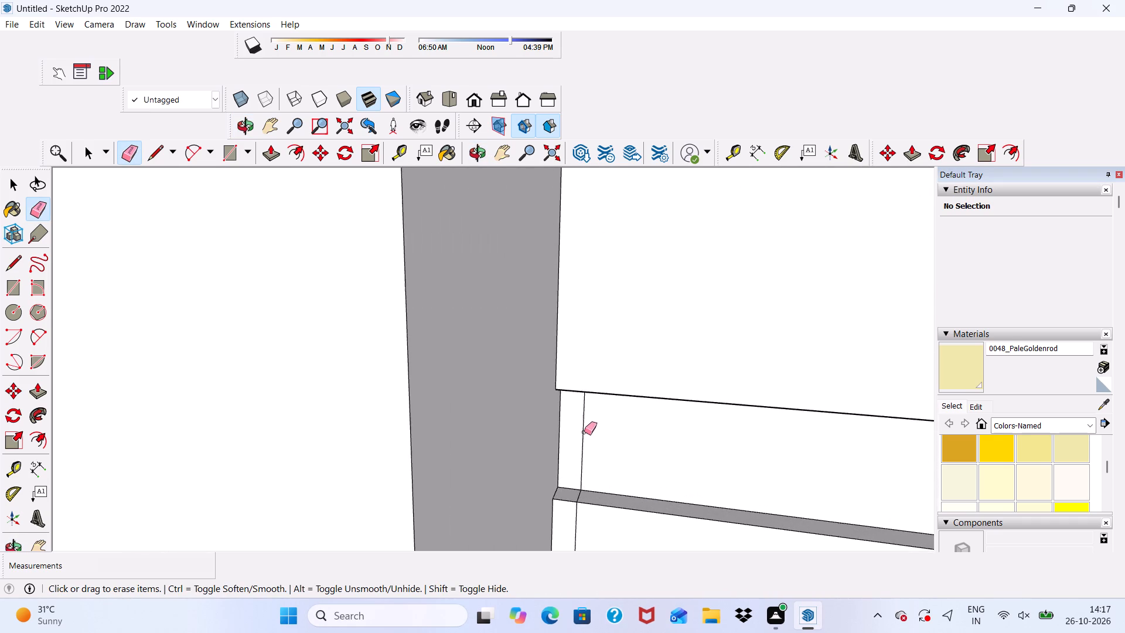
{"action": "scroll", "coordinate": [584, 432], "scroll_direction": "up", "scroll_amount": 3}
{"action": "left_click_drag", "start_coordinate": [579, 429], "coordinate": [597, 437]}
{"action": "scroll", "coordinate": [576, 438], "scroll_direction": "down", "scroll_amount": 1}
Erase the seam edges on the front and top faces of the fifth louvre strip, keeping the strip's faces intact.
{"action": "middle_click_drag", "start_coordinate": [581, 440], "coordinate": [495, 383]}
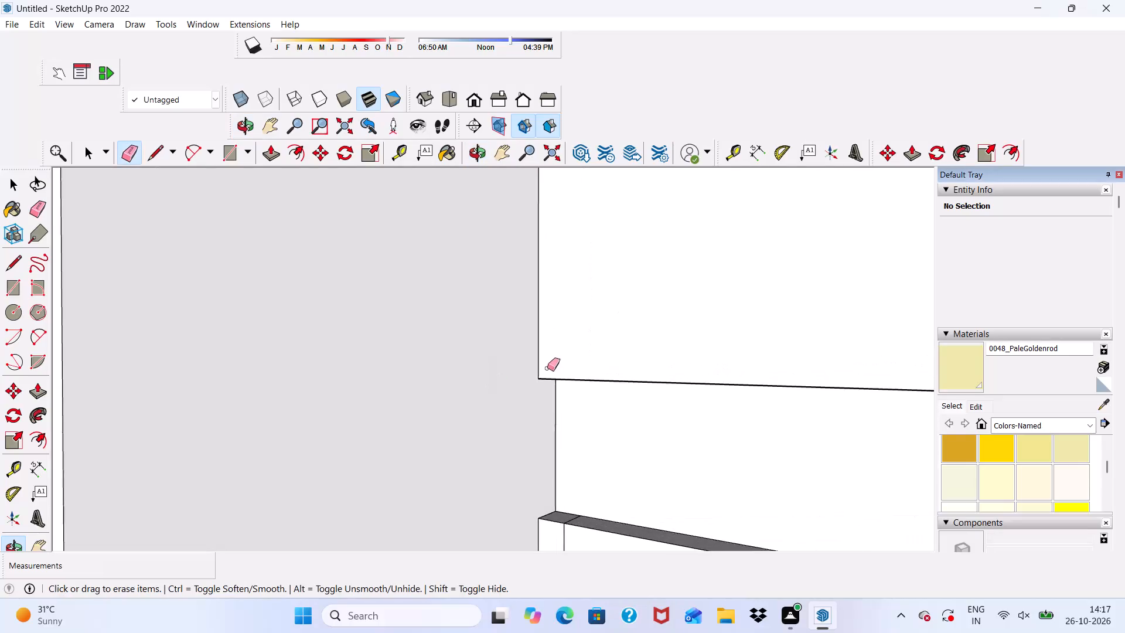
{"action": "scroll", "coordinate": [549, 365], "scroll_direction": "down", "scroll_amount": 4}
{"action": "middle_click_drag", "start_coordinate": [561, 485], "coordinate": [550, 481]}
{"action": "scroll", "coordinate": [550, 481], "scroll_direction": "up", "scroll_amount": 5}
{"action": "left_click_drag", "start_coordinate": [548, 508], "coordinate": [584, 522]}
{"action": "scroll", "coordinate": [572, 480], "scroll_direction": "up", "scroll_amount": 6}
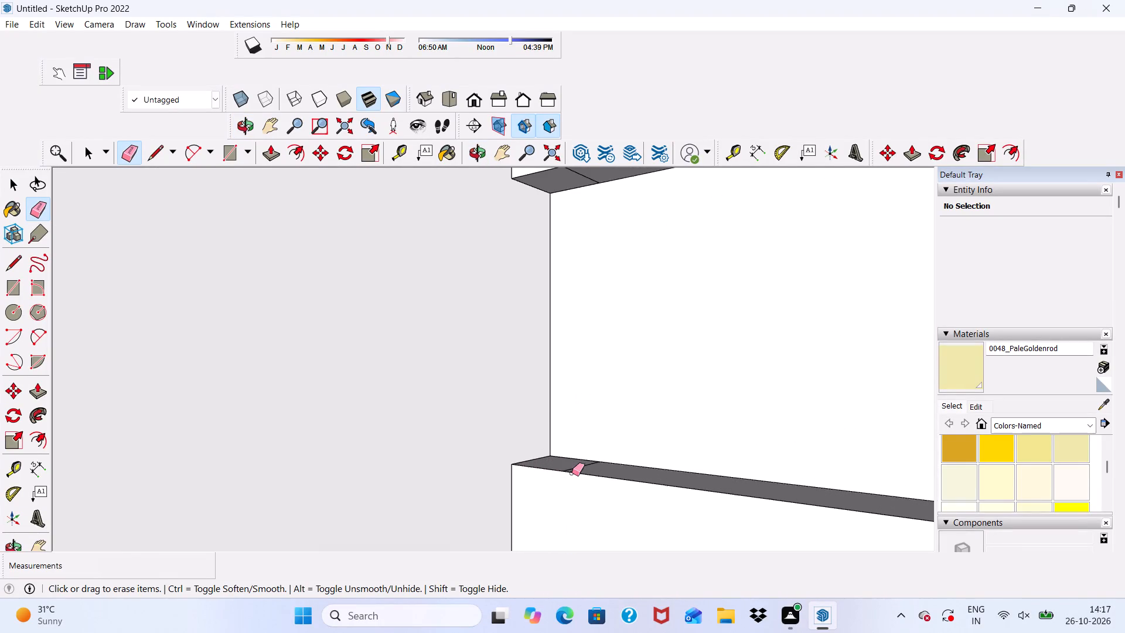
{"action": "left_click_drag", "start_coordinate": [572, 465], "coordinate": [584, 475]}
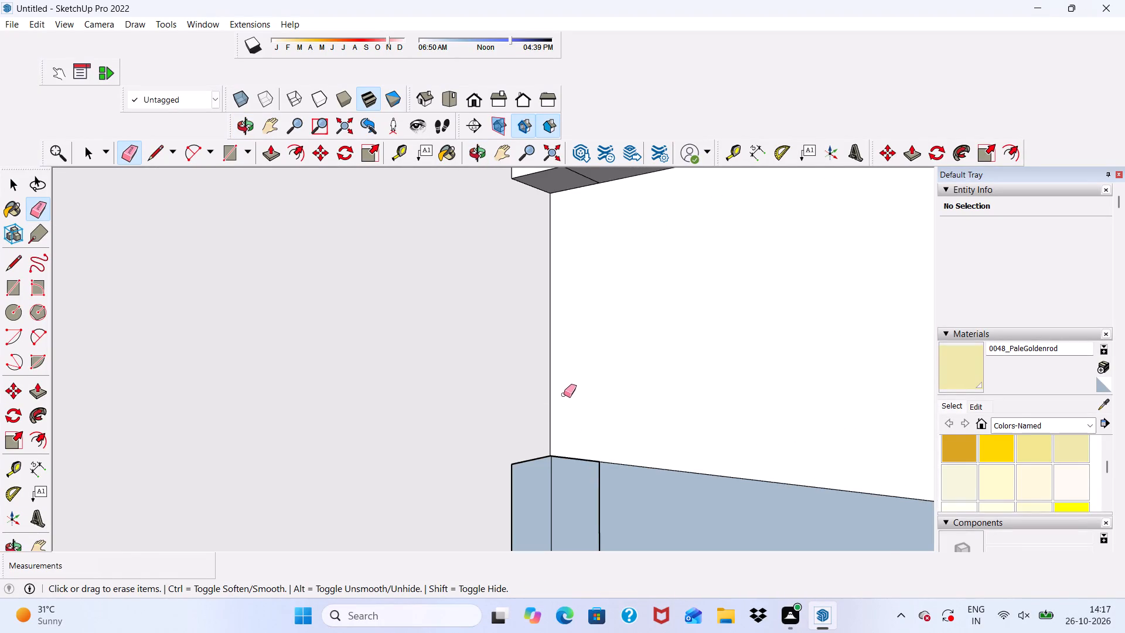
{"action": "key", "text": "ctrl+z"}
{"action": "scroll", "coordinate": [587, 418], "scroll_direction": "up", "scroll_amount": 7}
{"action": "left_click_drag", "start_coordinate": [573, 491], "coordinate": [581, 502]}
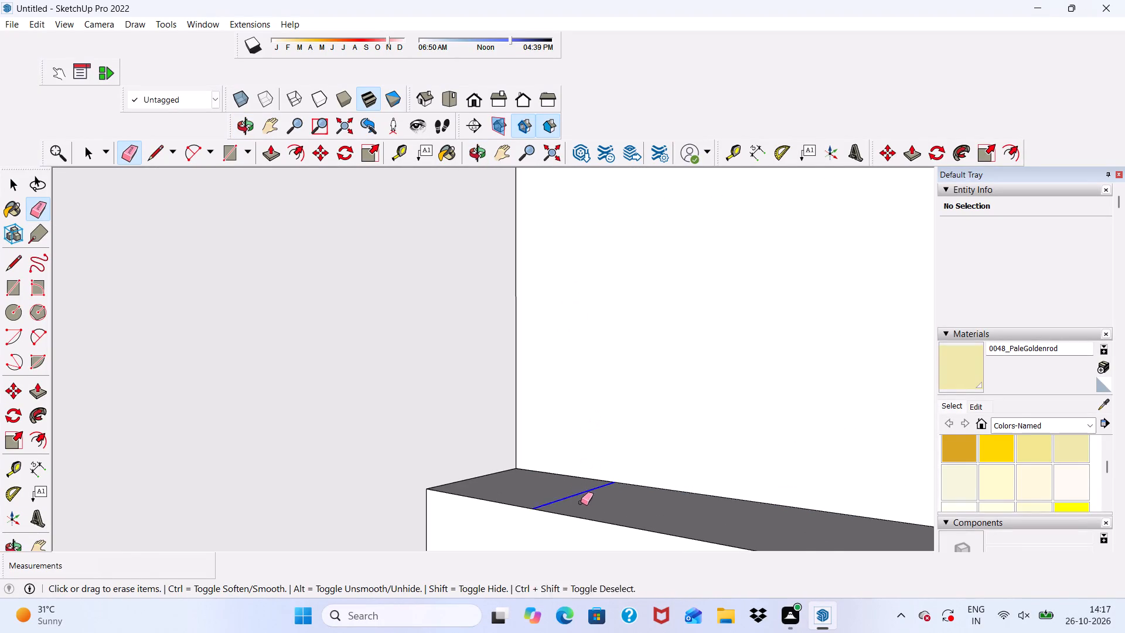
{"action": "left_click_drag", "start_coordinate": [581, 502], "coordinate": [581, 503]}
Erase the seam edges on the fourth strip's underside and on the recessed face below the fifth strip, beside the column.
{"action": "scroll", "coordinate": [568, 467], "scroll_direction": "down", "scroll_amount": 5}
{"action": "middle_click_drag", "start_coordinate": [589, 426], "coordinate": [652, 295]}
{"action": "scroll", "coordinate": [670, 280], "scroll_direction": "up", "scroll_amount": 1}
{"action": "scroll", "coordinate": [624, 282], "scroll_direction": "down", "scroll_amount": 3}
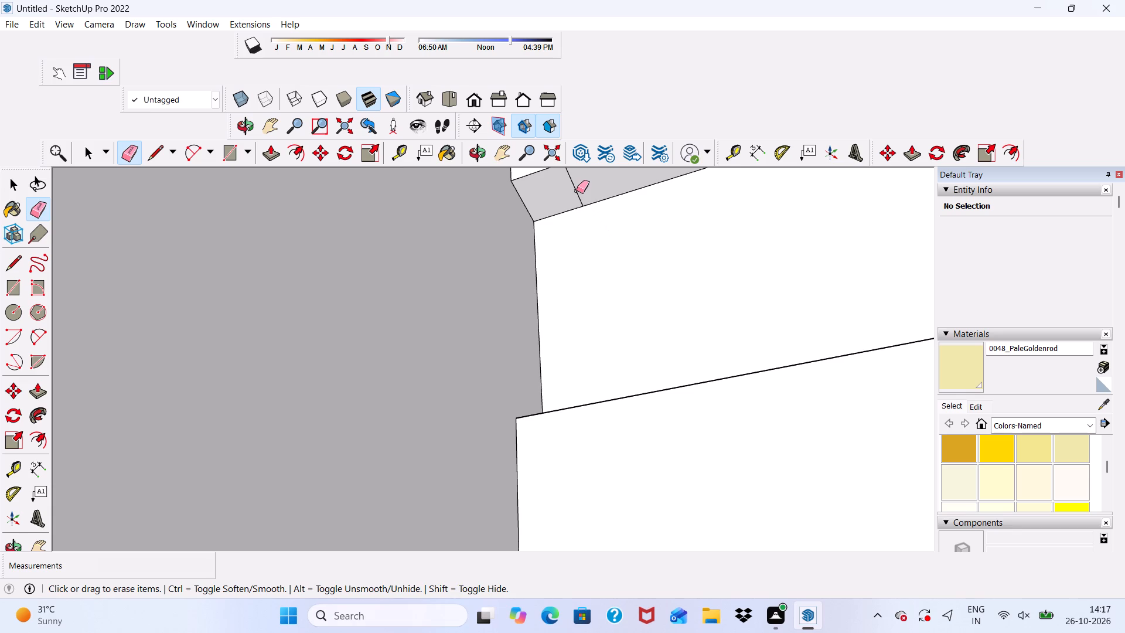
{"action": "left_click", "coordinate": [577, 189]}
{"action": "scroll", "coordinate": [611, 337], "scroll_direction": "down", "scroll_amount": 17}
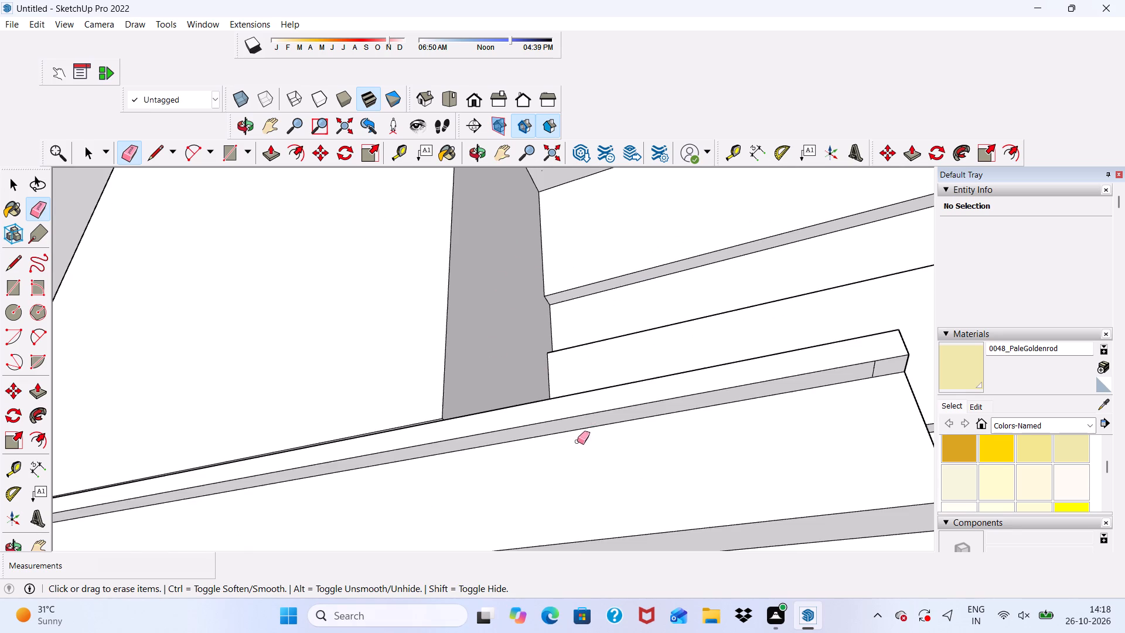
{"action": "middle_click_drag", "start_coordinate": [602, 424], "coordinate": [602, 560]}
{"action": "scroll", "coordinate": [570, 442], "scroll_direction": "up", "scroll_amount": 8}
{"action": "left_click_drag", "start_coordinate": [564, 407], "coordinate": [597, 418]}
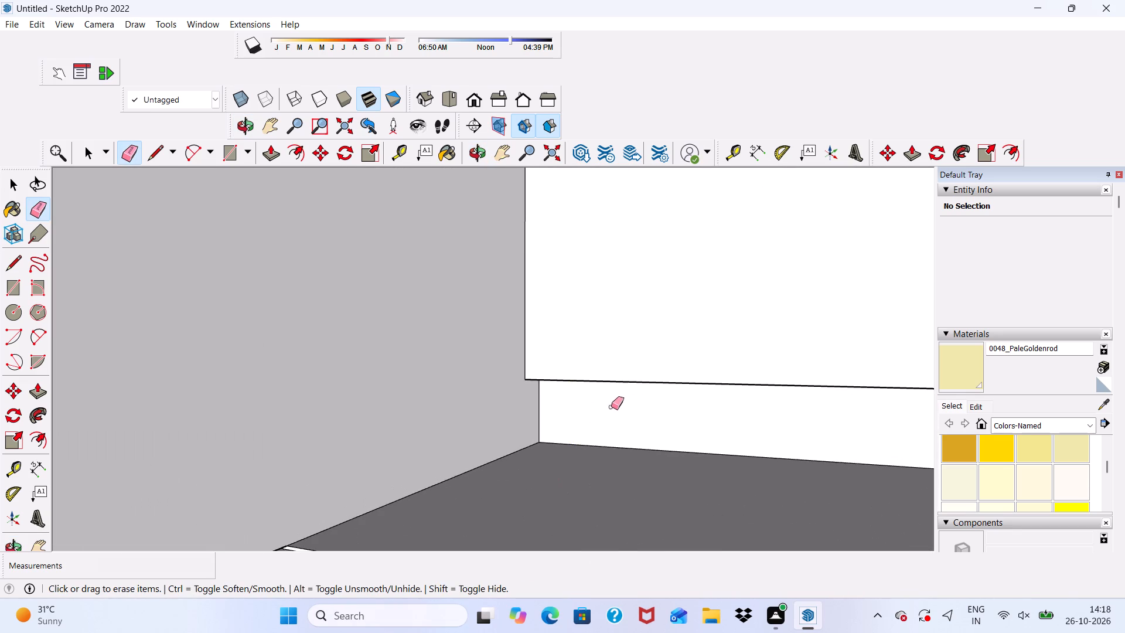
Erase the short seam edge across the underside of the parapet's coping, near its end at the louvre wall.
{"action": "scroll", "coordinate": [549, 397], "scroll_direction": "down", "scroll_amount": 10}
{"action": "middle_click_drag", "start_coordinate": [600, 445], "coordinate": [632, 301]}
{"action": "scroll", "coordinate": [806, 328], "scroll_direction": "up", "scroll_amount": 7}
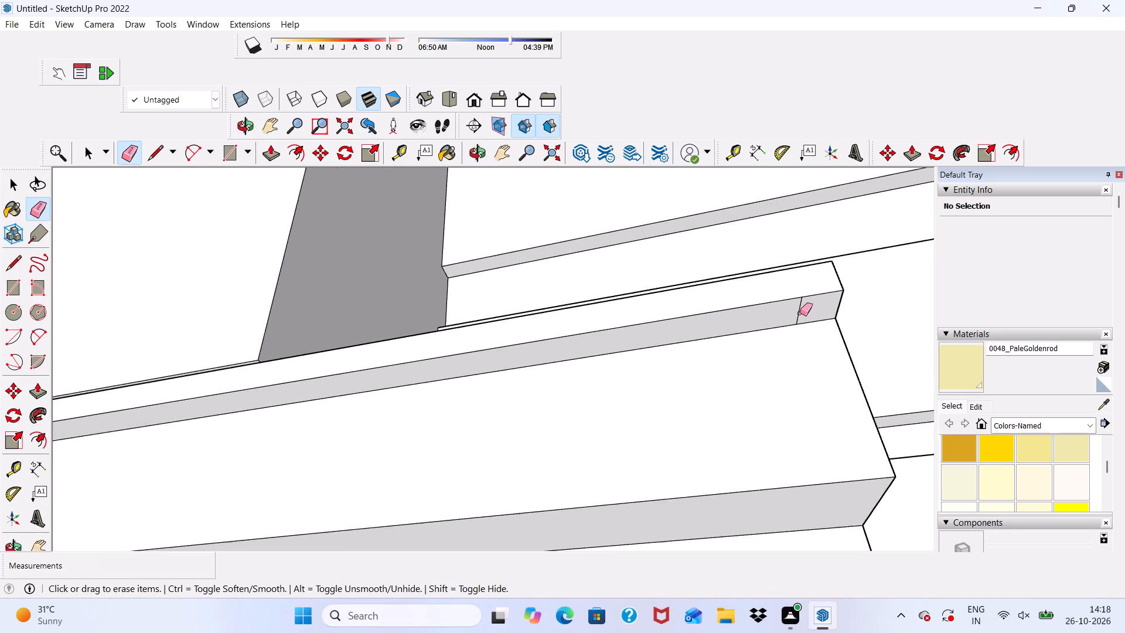
{"action": "scroll", "coordinate": [800, 313], "scroll_direction": "up", "scroll_amount": 1}
{"action": "left_click_drag", "start_coordinate": [799, 309], "coordinate": [782, 318]}
{"action": "scroll", "coordinate": [754, 332], "scroll_direction": "down", "scroll_amount": 20}
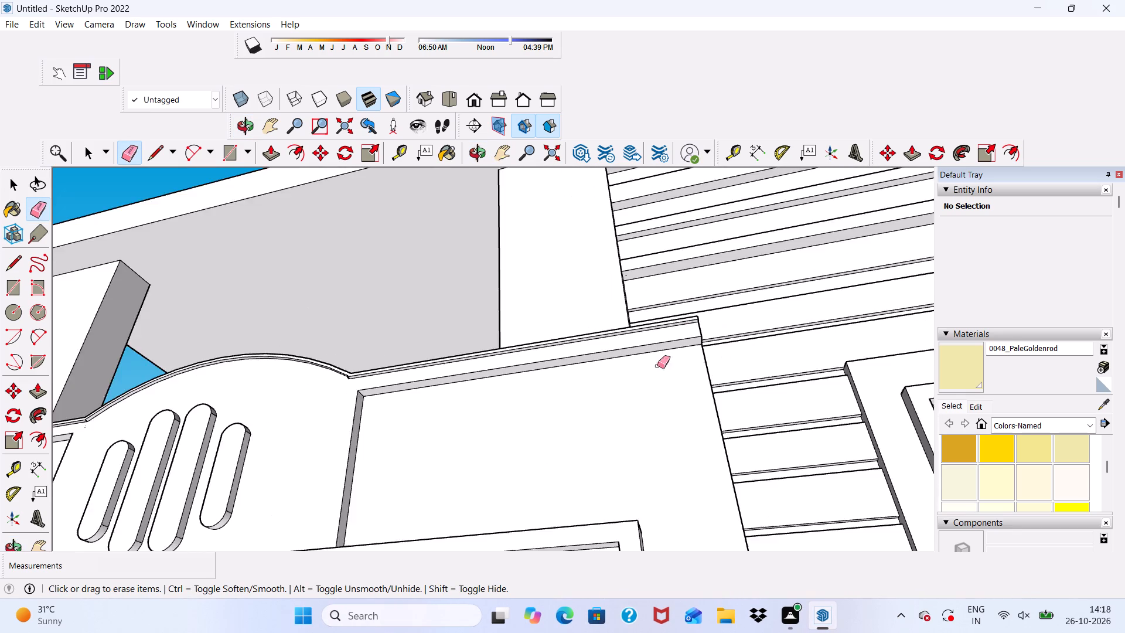
Examine the louvre strip ends and the ledge where they meet the upper column for remaining seam edges.
{"action": "scroll", "coordinate": [657, 366], "scroll_direction": "down", "scroll_amount": 8}
{"action": "middle_click_drag", "start_coordinate": [677, 366], "coordinate": [499, 595]}
{"action": "scroll", "coordinate": [577, 416], "scroll_direction": "up", "scroll_amount": 5}
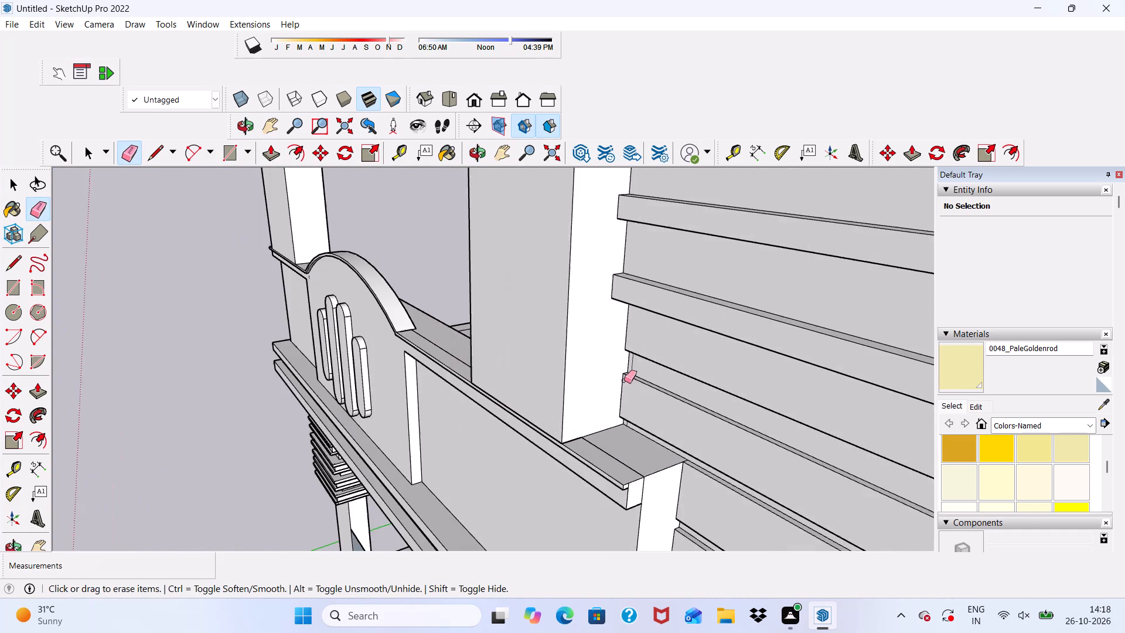
{"action": "scroll", "coordinate": [624, 380], "scroll_direction": "up", "scroll_amount": 1}
{"action": "scroll", "coordinate": [653, 360], "scroll_direction": "down", "scroll_amount": 1}
{"action": "scroll", "coordinate": [667, 351], "scroll_direction": "up", "scroll_amount": 11}
{"action": "scroll", "coordinate": [632, 379], "scroll_direction": "down", "scroll_amount": 2}
{"action": "middle_click_drag", "start_coordinate": [617, 420], "coordinate": [728, 384]}
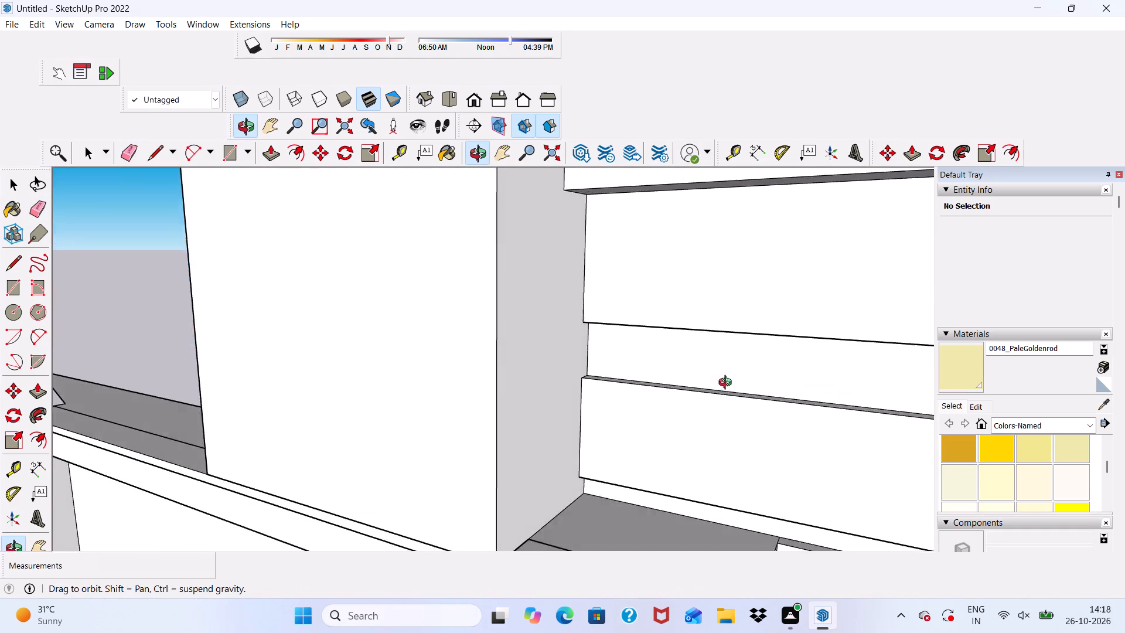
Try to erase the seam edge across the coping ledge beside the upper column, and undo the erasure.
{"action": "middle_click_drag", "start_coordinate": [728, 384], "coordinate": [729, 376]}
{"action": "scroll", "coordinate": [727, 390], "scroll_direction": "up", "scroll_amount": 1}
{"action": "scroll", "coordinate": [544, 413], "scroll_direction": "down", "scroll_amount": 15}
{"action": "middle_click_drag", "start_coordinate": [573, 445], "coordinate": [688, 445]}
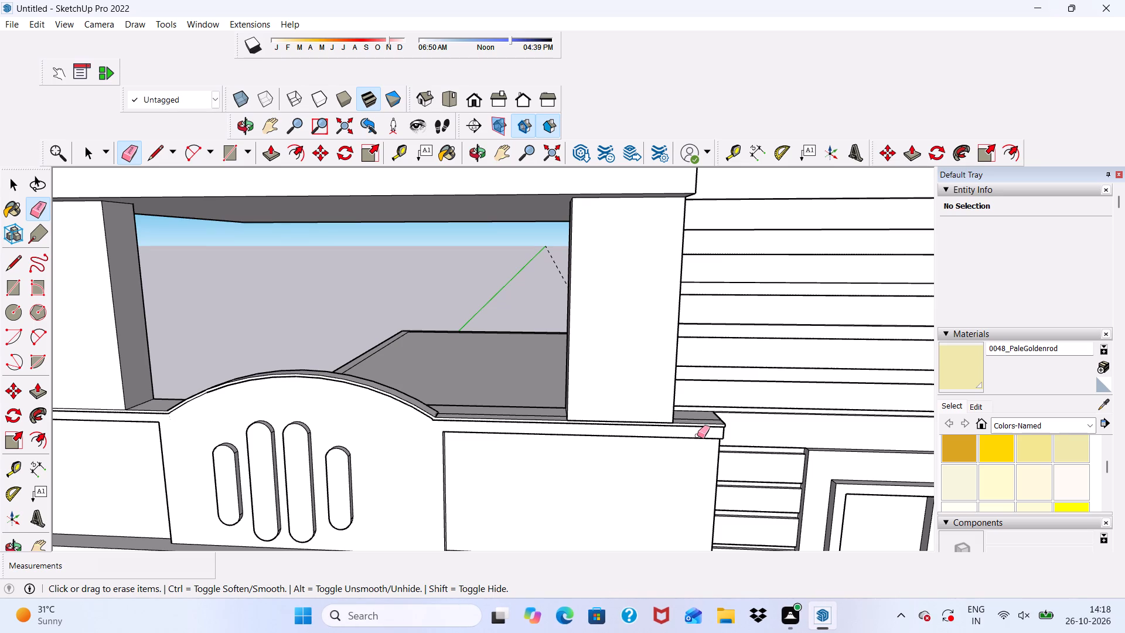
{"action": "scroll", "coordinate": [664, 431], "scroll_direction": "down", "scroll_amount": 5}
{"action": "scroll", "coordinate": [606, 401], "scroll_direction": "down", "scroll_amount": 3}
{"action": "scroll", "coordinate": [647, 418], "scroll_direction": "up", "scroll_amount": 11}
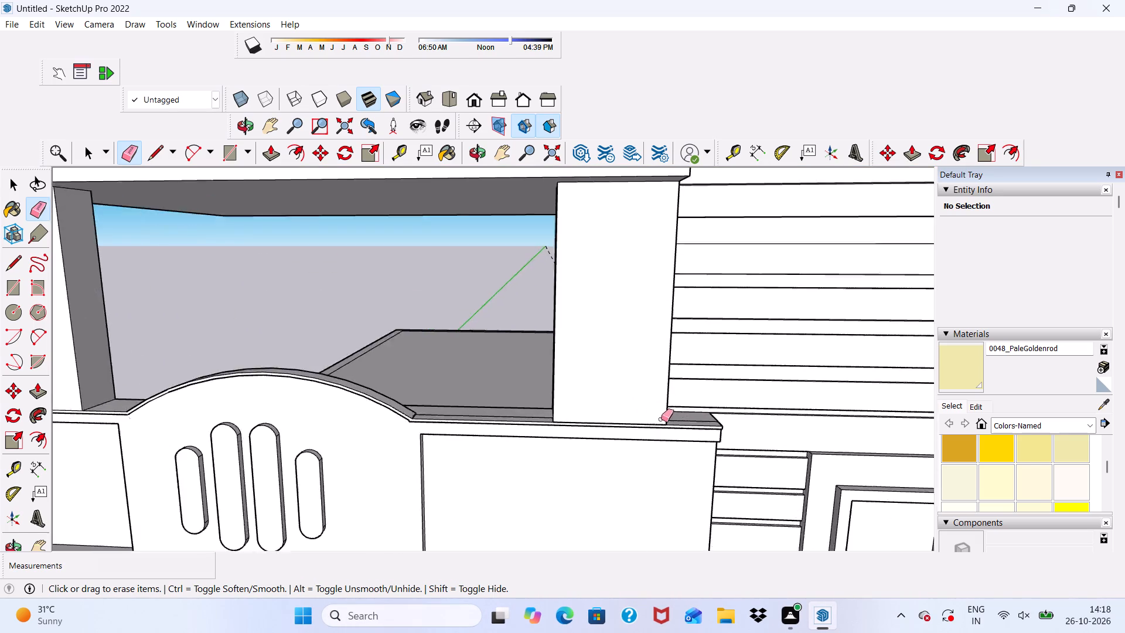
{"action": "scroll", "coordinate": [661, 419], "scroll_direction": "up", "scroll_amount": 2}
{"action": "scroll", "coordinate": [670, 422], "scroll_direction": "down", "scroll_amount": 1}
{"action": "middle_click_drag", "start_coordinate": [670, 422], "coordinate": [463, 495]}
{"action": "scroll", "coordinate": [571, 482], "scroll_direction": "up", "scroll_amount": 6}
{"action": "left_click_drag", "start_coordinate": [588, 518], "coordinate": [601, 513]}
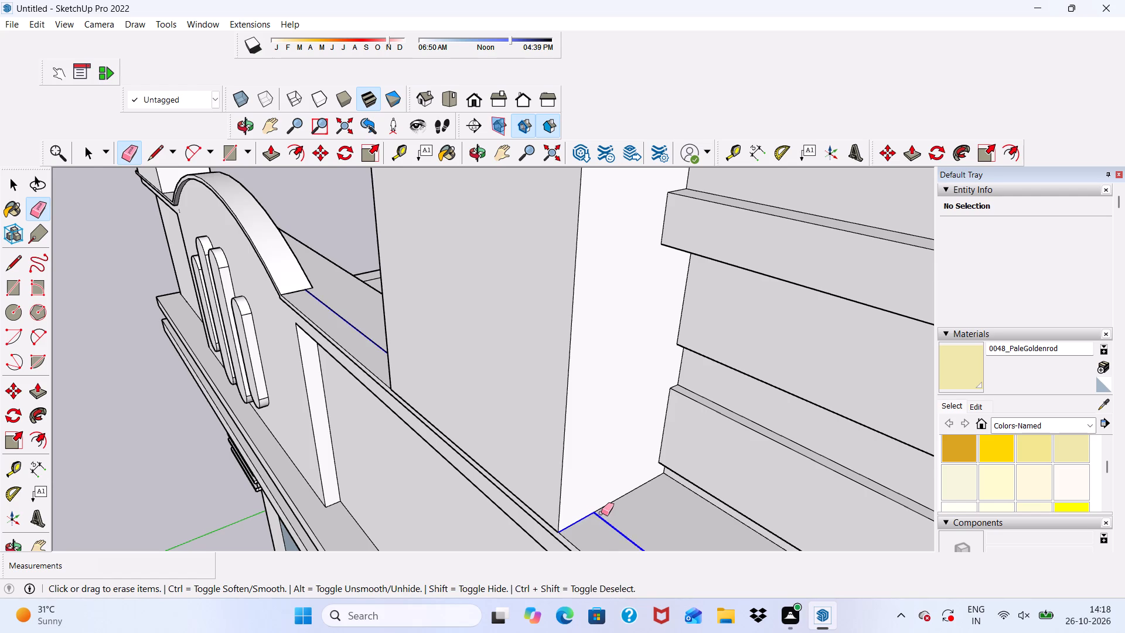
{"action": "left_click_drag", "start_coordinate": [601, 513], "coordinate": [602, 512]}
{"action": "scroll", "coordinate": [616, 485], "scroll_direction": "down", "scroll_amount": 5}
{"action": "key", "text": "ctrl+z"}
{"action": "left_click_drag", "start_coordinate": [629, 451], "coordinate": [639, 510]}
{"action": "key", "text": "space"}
Push/Pull the coping ledge's sunken front strip about 1/16" to level it with the rest of the ledge.
{"action": "scroll", "coordinate": [639, 509], "scroll_direction": "up", "scroll_amount": 4}
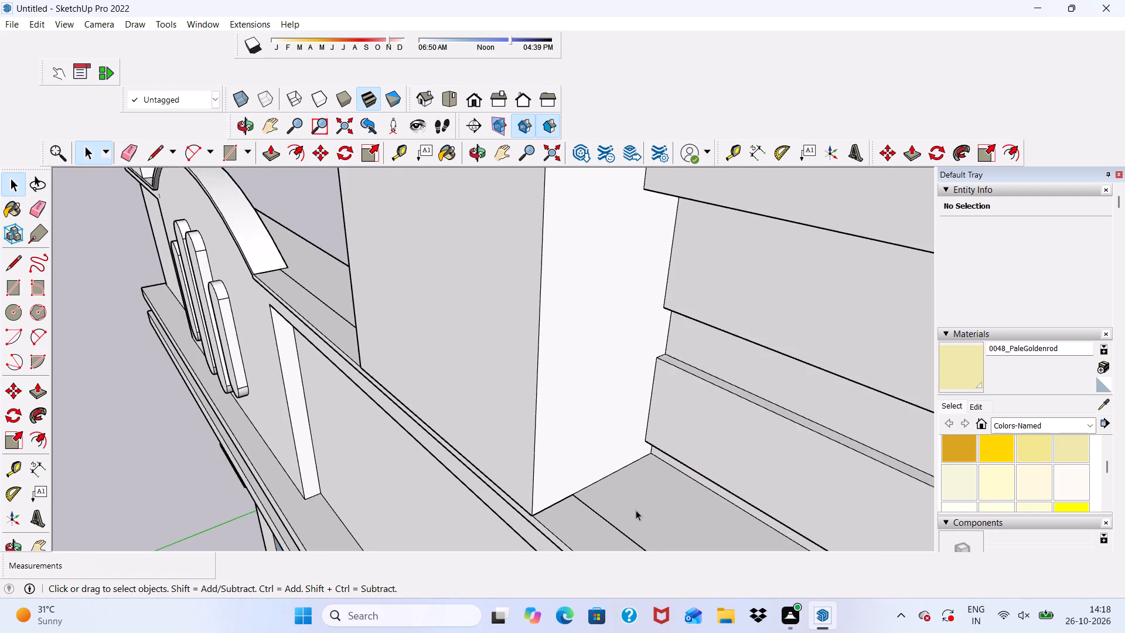
{"action": "scroll", "coordinate": [636, 510], "scroll_direction": "up", "scroll_amount": 5}
{"action": "scroll", "coordinate": [595, 229], "scroll_direction": "down", "scroll_amount": 5}
{"action": "scroll", "coordinate": [591, 494], "scroll_direction": "up", "scroll_amount": 7}
{"action": "scroll", "coordinate": [587, 459], "scroll_direction": "down", "scroll_amount": 2}
{"action": "middle_click_drag", "start_coordinate": [578, 441], "coordinate": [574, 401]}
{"action": "scroll", "coordinate": [574, 400], "scroll_direction": "up", "scroll_amount": 6}
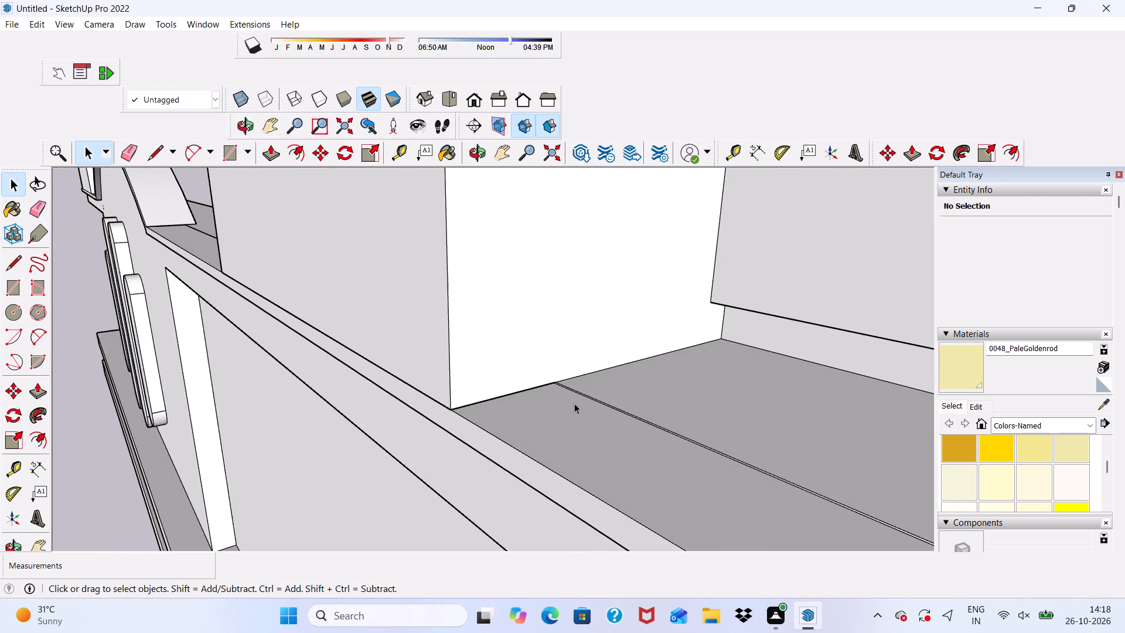
{"action": "scroll", "coordinate": [597, 421], "scroll_direction": "down", "scroll_amount": 1}
{"action": "scroll", "coordinate": [600, 427], "scroll_direction": "up", "scroll_amount": 6}
{"action": "middle_click_drag", "start_coordinate": [550, 404], "coordinate": [455, 426]}
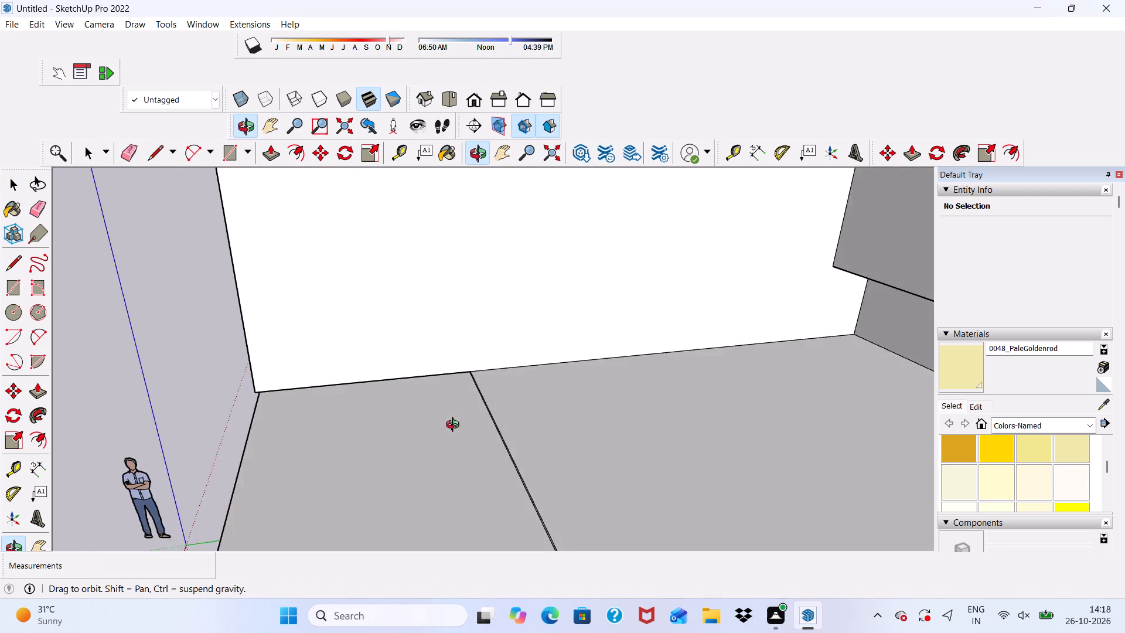
{"action": "middle_click_drag", "start_coordinate": [455, 426], "coordinate": [357, 356]}
{"action": "scroll", "coordinate": [356, 366], "scroll_direction": "up", "scroll_amount": 5}
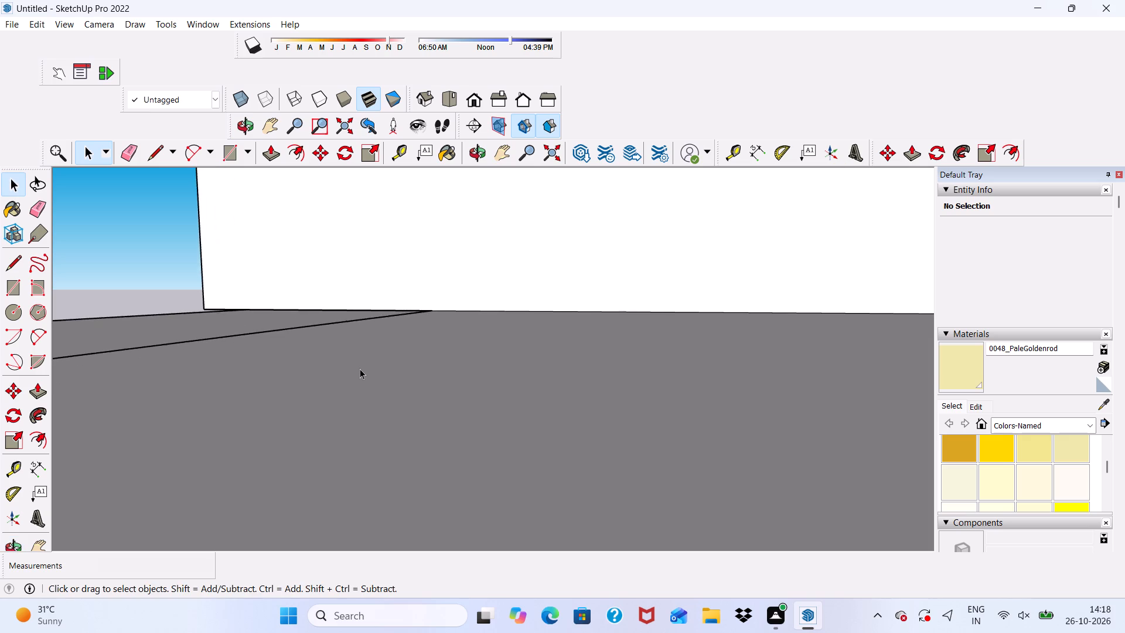
{"action": "scroll", "coordinate": [360, 369], "scroll_direction": "up", "scroll_amount": 8}
{"action": "scroll", "coordinate": [392, 342], "scroll_direction": "down", "scroll_amount": 1}
{"action": "middle_click_drag", "start_coordinate": [396, 342], "coordinate": [399, 463]}
{"action": "scroll", "coordinate": [181, 286], "scroll_direction": "up", "scroll_amount": 4}
{"action": "scroll", "coordinate": [181, 284], "scroll_direction": "down", "scroll_amount": 8}
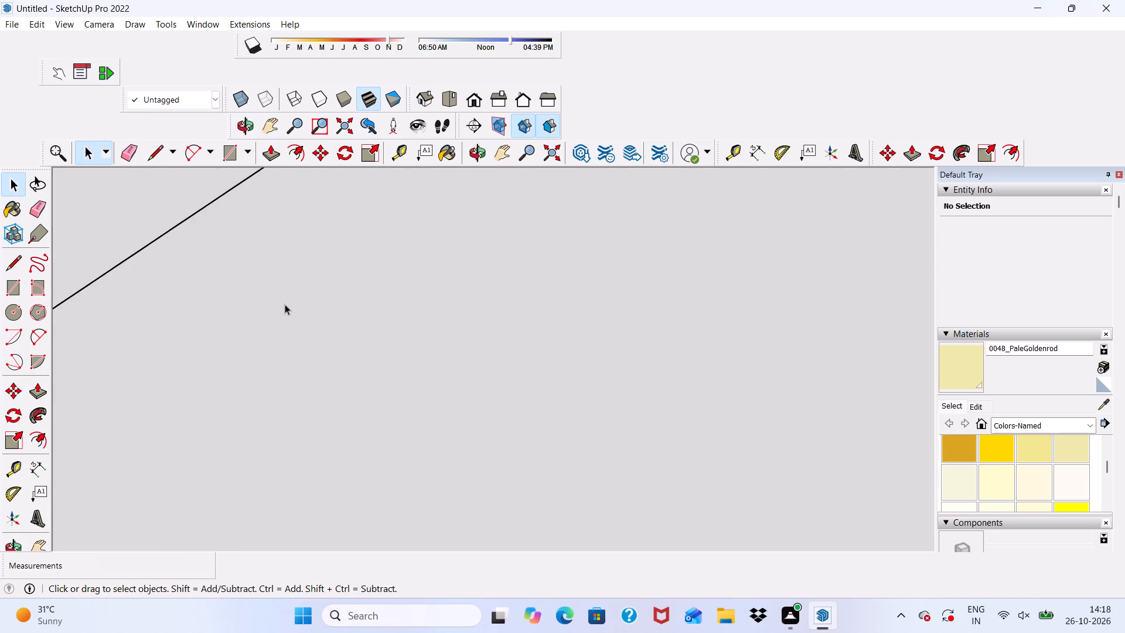
{"action": "scroll", "coordinate": [285, 304], "scroll_direction": "down", "scroll_amount": 3}
{"action": "middle_click_drag", "start_coordinate": [402, 314], "coordinate": [745, 275]}
{"action": "scroll", "coordinate": [316, 420], "scroll_direction": "up", "scroll_amount": 1}
{"action": "scroll", "coordinate": [316, 283], "scroll_direction": "down", "scroll_amount": 5}
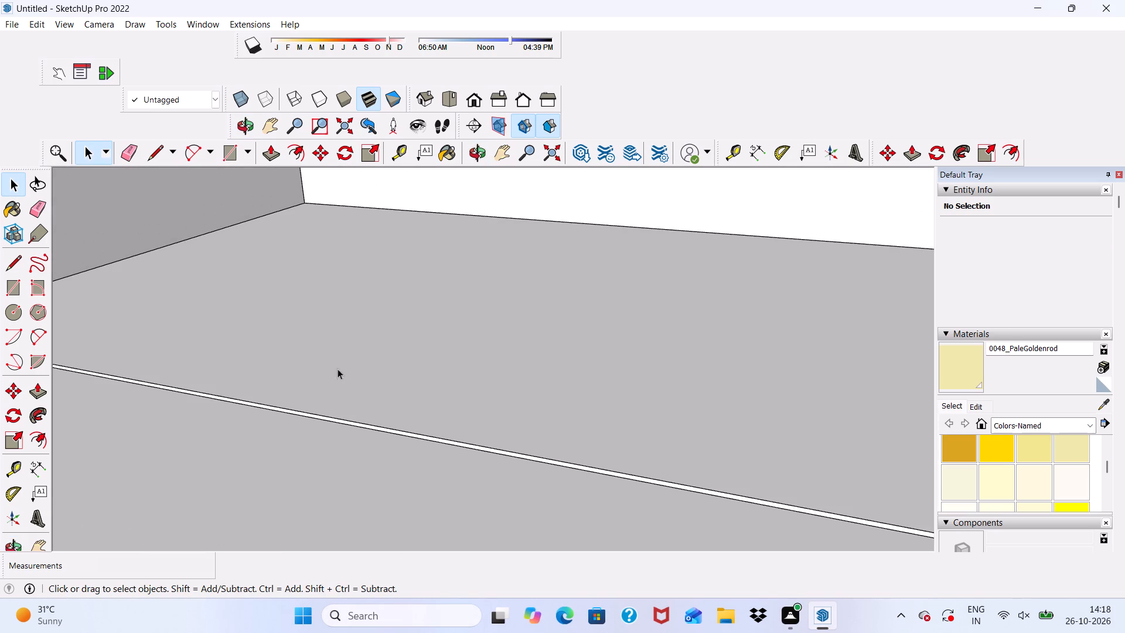
{"action": "left_click", "coordinate": [220, 483]}
{"action": "left_click", "coordinate": [272, 147]}
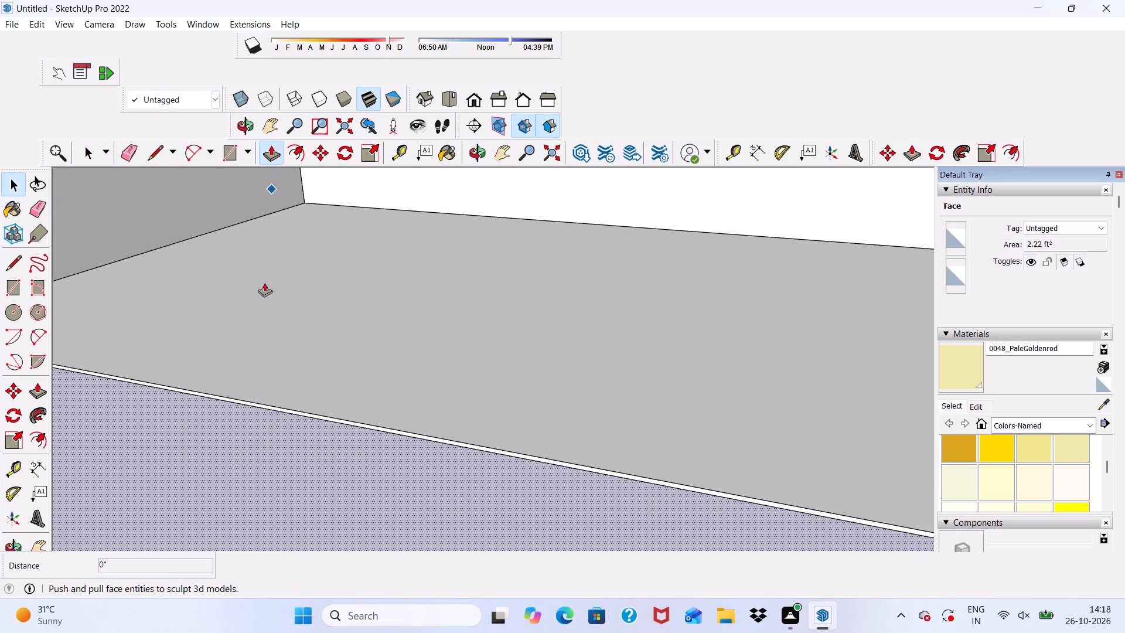
{"action": "left_click", "coordinate": [240, 451]}
{"action": "left_click", "coordinate": [250, 386]}
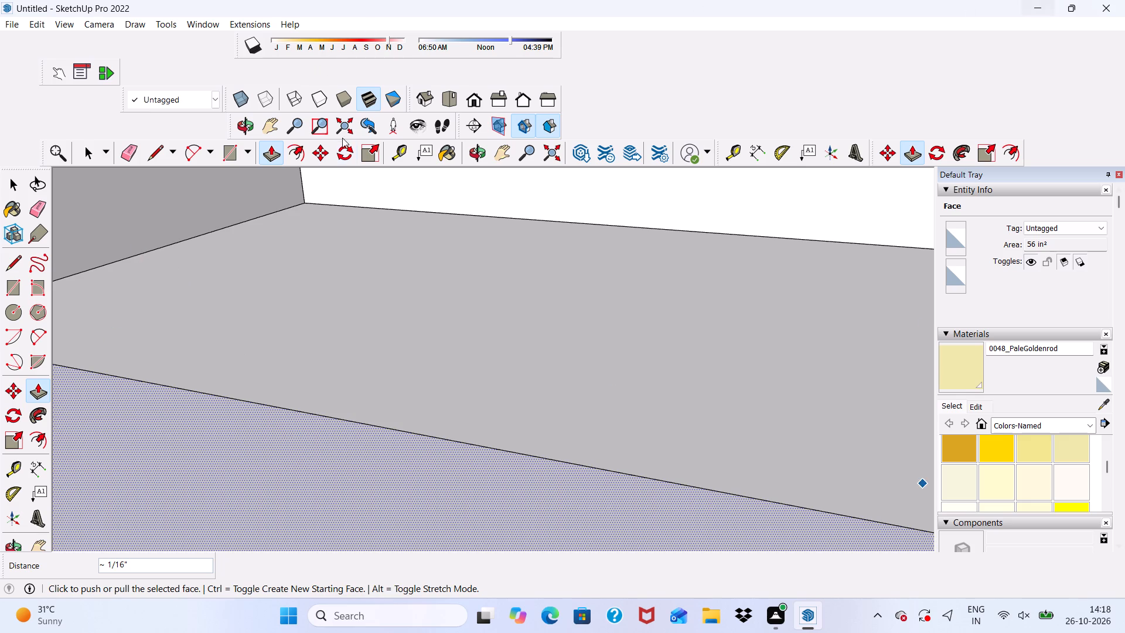
Erase the long seam edge between the two levelled parts of the coping ledge.
{"action": "left_click", "coordinate": [128, 152]}
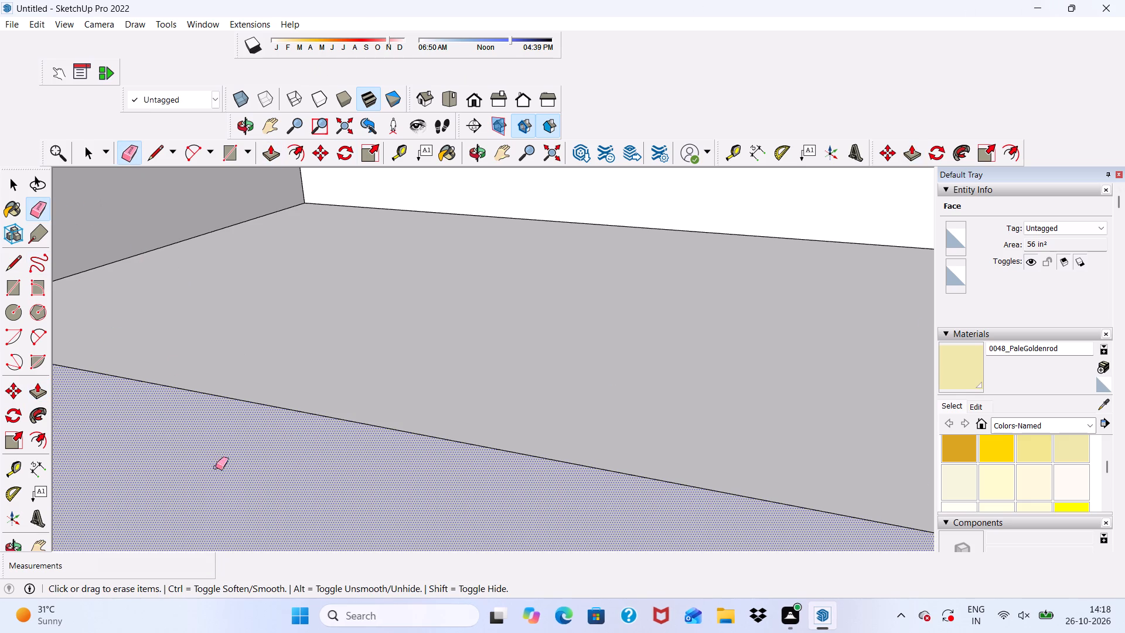
{"action": "left_click_drag", "start_coordinate": [253, 420], "coordinate": [286, 401]}
{"action": "scroll", "coordinate": [245, 337], "scroll_direction": "down", "scroll_amount": 16}
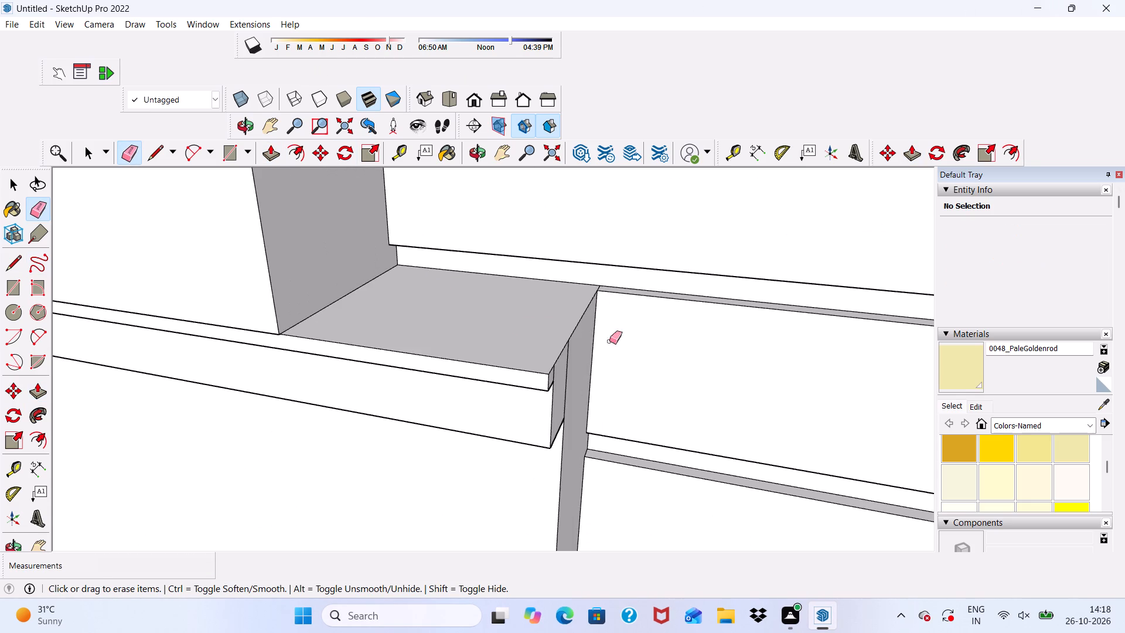
Erase the vertical seam edges on the coping's end face at the louvre wall, merging it with the adjoining wall face.
{"action": "scroll", "coordinate": [623, 403], "scroll_direction": "up", "scroll_amount": 1}
{"action": "middle_click_drag", "start_coordinate": [552, 370], "coordinate": [459, 341]}
{"action": "scroll", "coordinate": [529, 366], "scroll_direction": "up", "scroll_amount": 4}
{"action": "left_click_drag", "start_coordinate": [516, 331], "coordinate": [512, 334]}
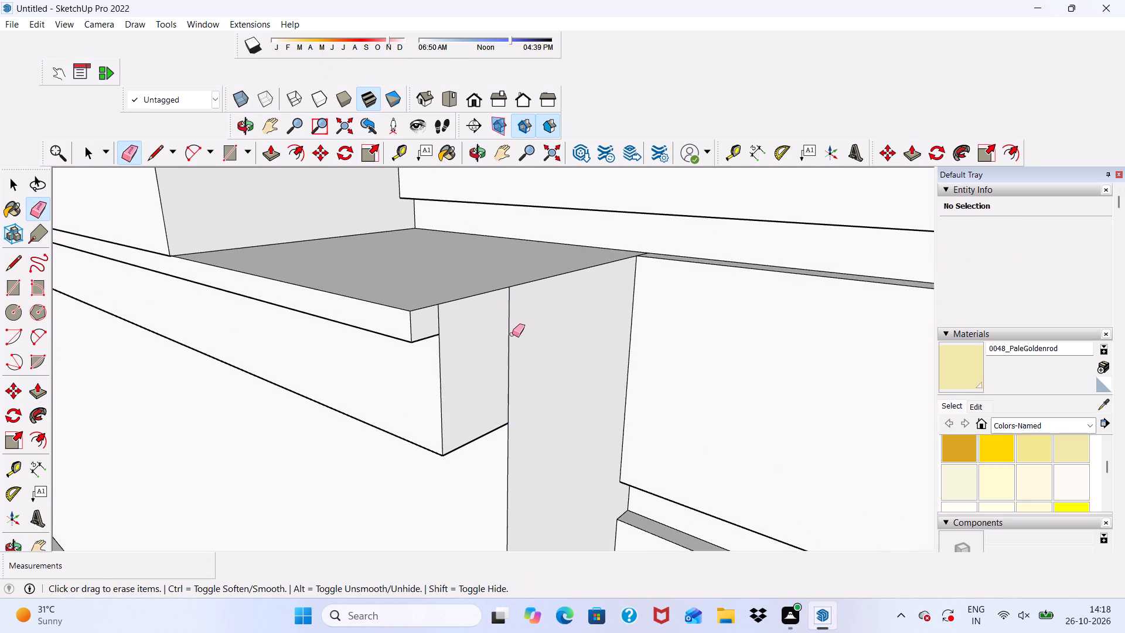
{"action": "left_click_drag", "start_coordinate": [512, 334], "coordinate": [494, 356]}
{"action": "scroll", "coordinate": [424, 331], "scroll_direction": "up", "scroll_amount": 4}
{"action": "left_click", "coordinate": [440, 309]}
{"action": "left_click_drag", "start_coordinate": [448, 305], "coordinate": [448, 319]}
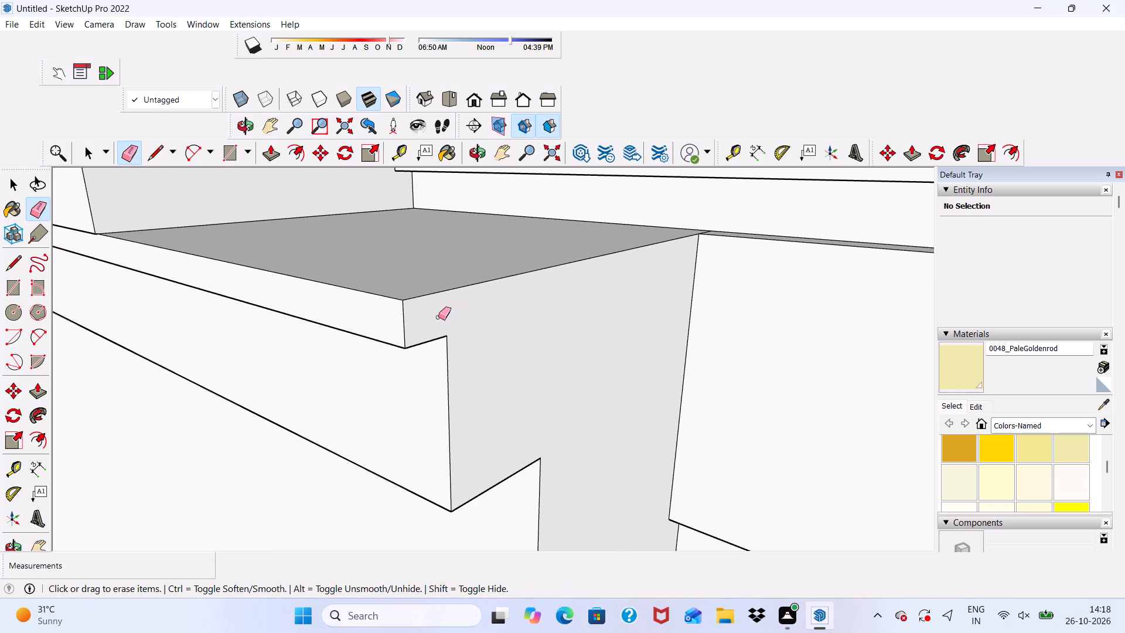
{"action": "scroll", "coordinate": [445, 308], "scroll_direction": "down", "scroll_amount": 18}
{"action": "key", "text": "space"}
Examine the front elevation, including the parapet, balcony opening, louvre wall and ground-floor wall.
{"action": "middle_click_drag", "start_coordinate": [479, 314], "coordinate": [657, 245]}
{"action": "scroll", "coordinate": [742, 217], "scroll_direction": "up", "scroll_amount": 1}
{"action": "scroll", "coordinate": [537, 223], "scroll_direction": "down", "scroll_amount": 20}
{"action": "scroll", "coordinate": [537, 223], "scroll_direction": "down", "scroll_amount": 1}
{"action": "middle_click_drag", "start_coordinate": [551, 344], "coordinate": [536, 310]}
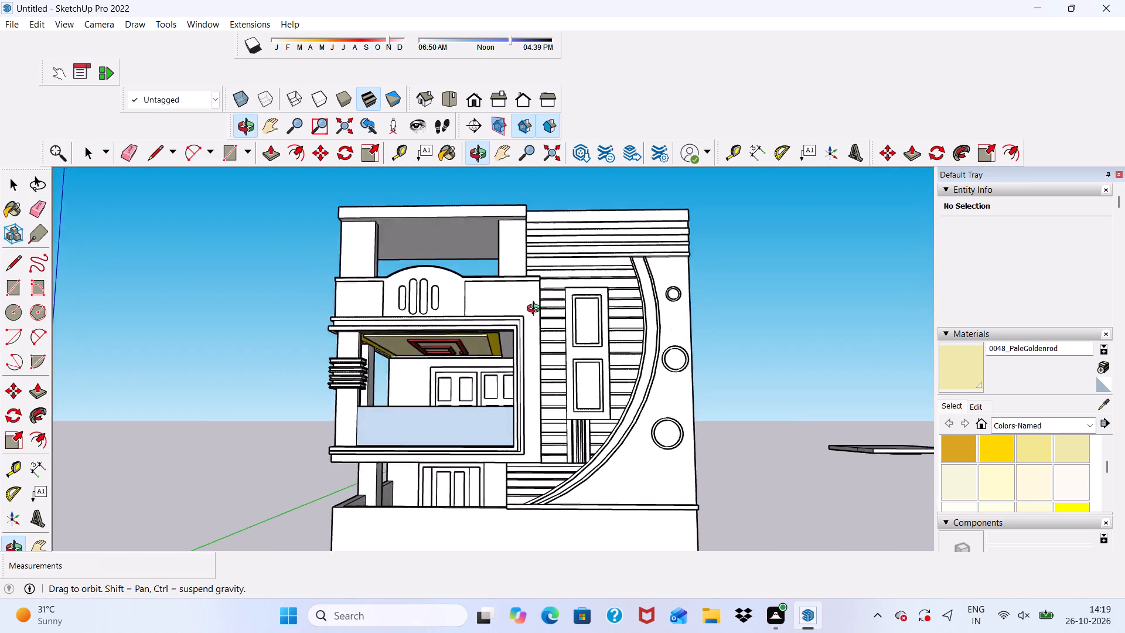
{"action": "middle_click_drag", "start_coordinate": [536, 310], "coordinate": [520, 336]}
{"action": "scroll", "coordinate": [489, 433], "scroll_direction": "up", "scroll_amount": 6}
{"action": "middle_click_drag", "start_coordinate": [462, 409], "coordinate": [558, 388]}
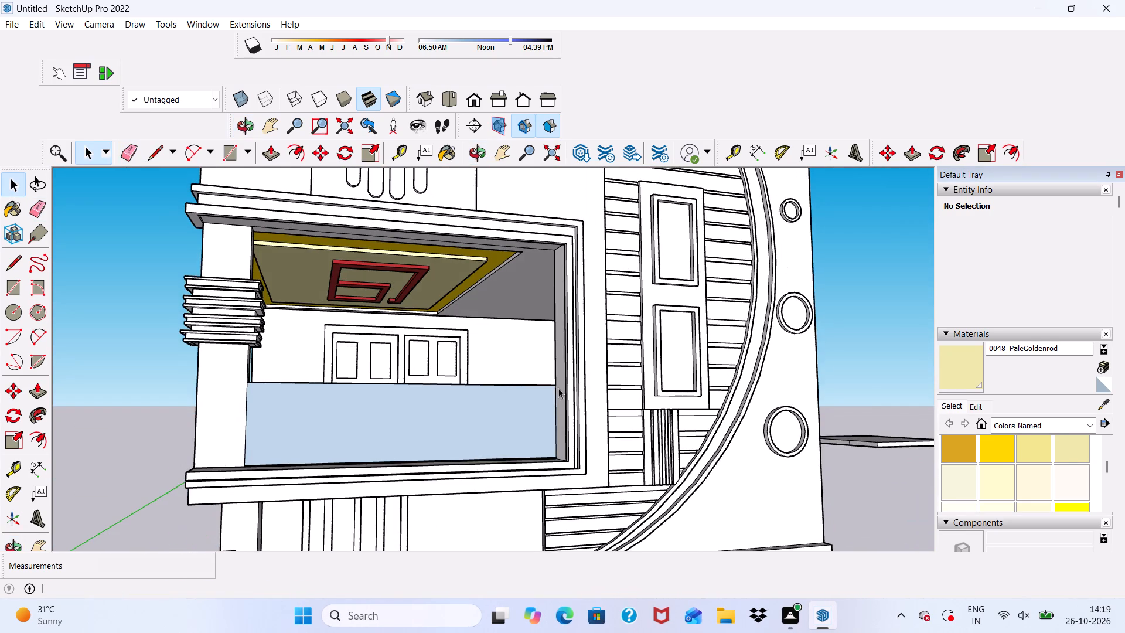
{"action": "scroll", "coordinate": [549, 367], "scroll_direction": "up", "scroll_amount": 1}
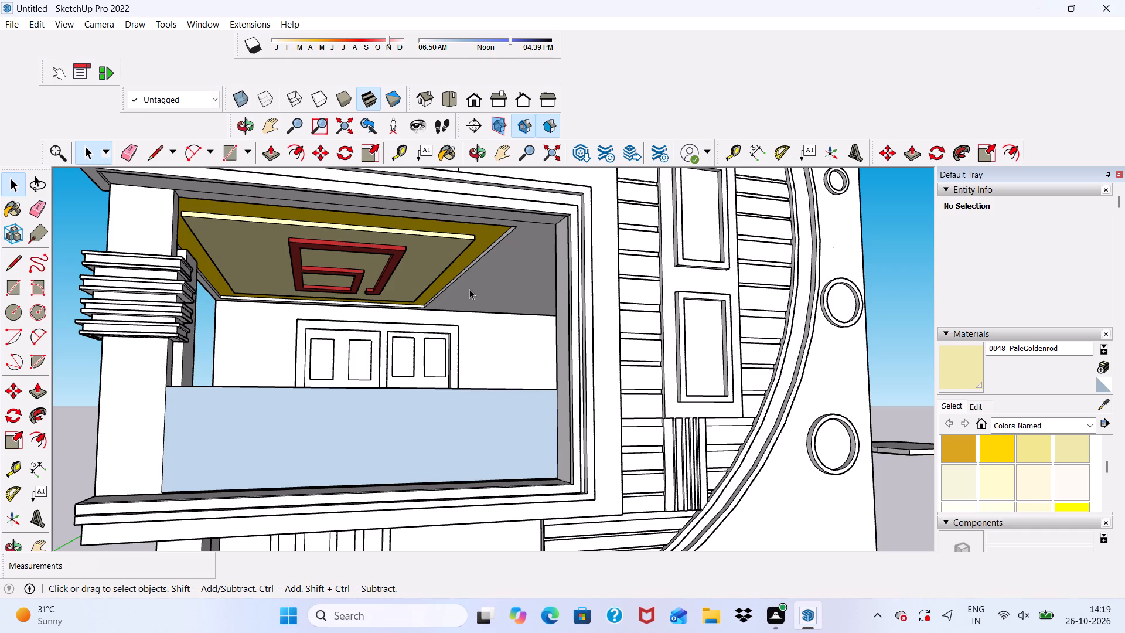
{"action": "scroll", "coordinate": [464, 301], "scroll_direction": "down", "scroll_amount": 5}
{"action": "scroll", "coordinate": [428, 355], "scroll_direction": "up", "scroll_amount": 6}
{"action": "scroll", "coordinate": [425, 352], "scroll_direction": "down", "scroll_amount": 2}
{"action": "middle_click_drag", "start_coordinate": [425, 364], "coordinate": [337, 387]}
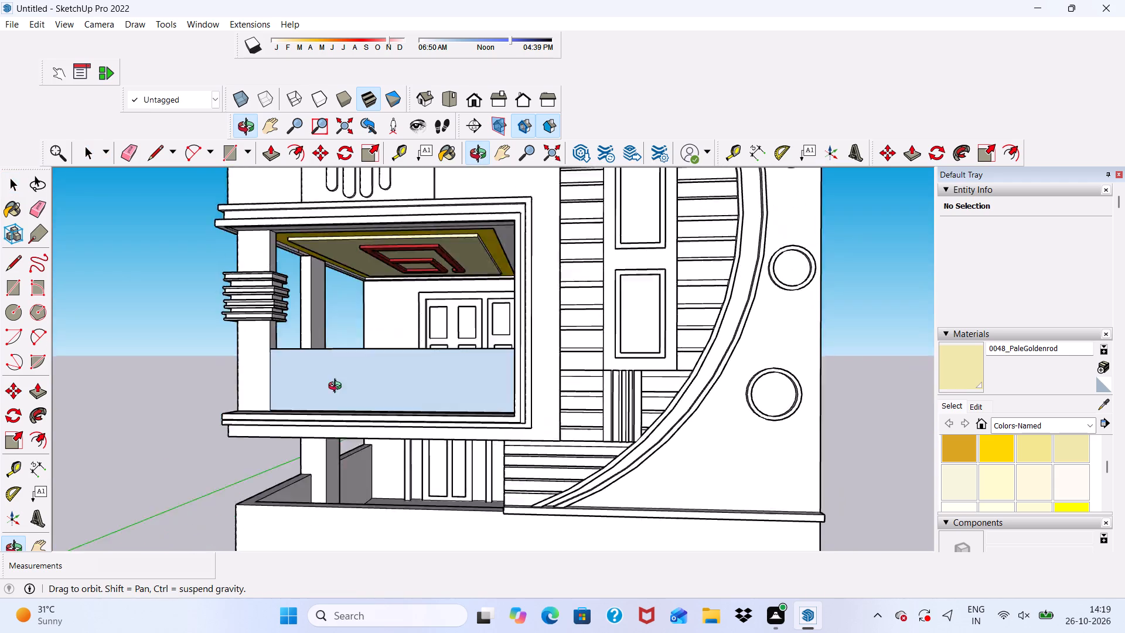
{"action": "middle_click_drag", "start_coordinate": [337, 387], "coordinate": [371, 384]}
{"action": "key", "text": "space"}
{"action": "scroll", "coordinate": [371, 384], "scroll_direction": "up", "scroll_amount": 5}
{"action": "scroll", "coordinate": [413, 263], "scroll_direction": "down", "scroll_amount": 6}
{"action": "middle_click_drag", "start_coordinate": [429, 428], "coordinate": [422, 429]}
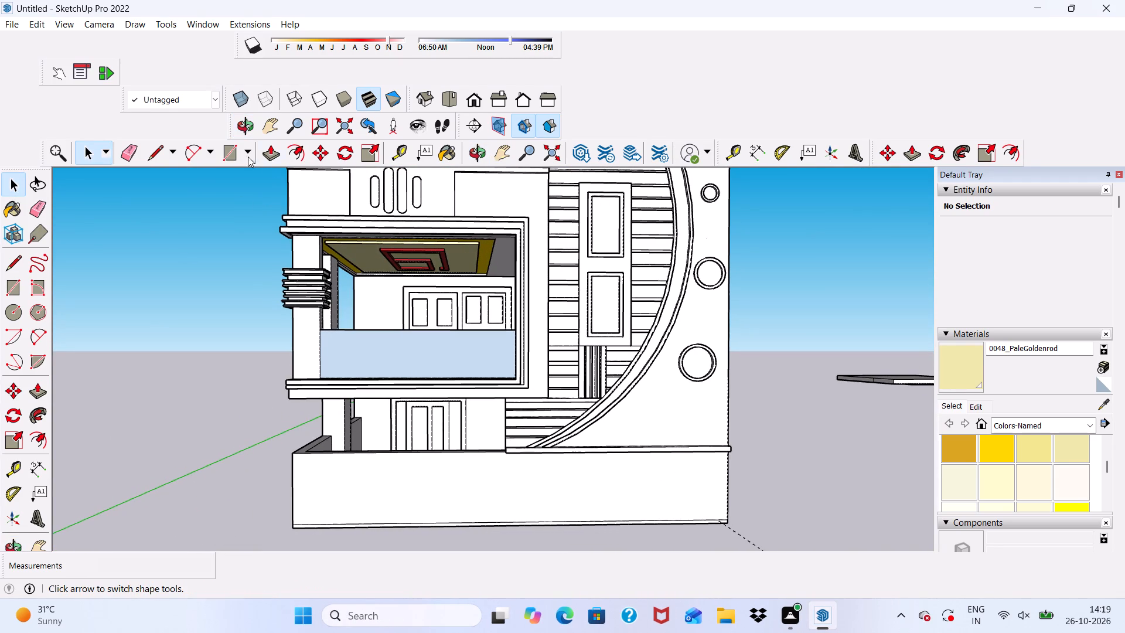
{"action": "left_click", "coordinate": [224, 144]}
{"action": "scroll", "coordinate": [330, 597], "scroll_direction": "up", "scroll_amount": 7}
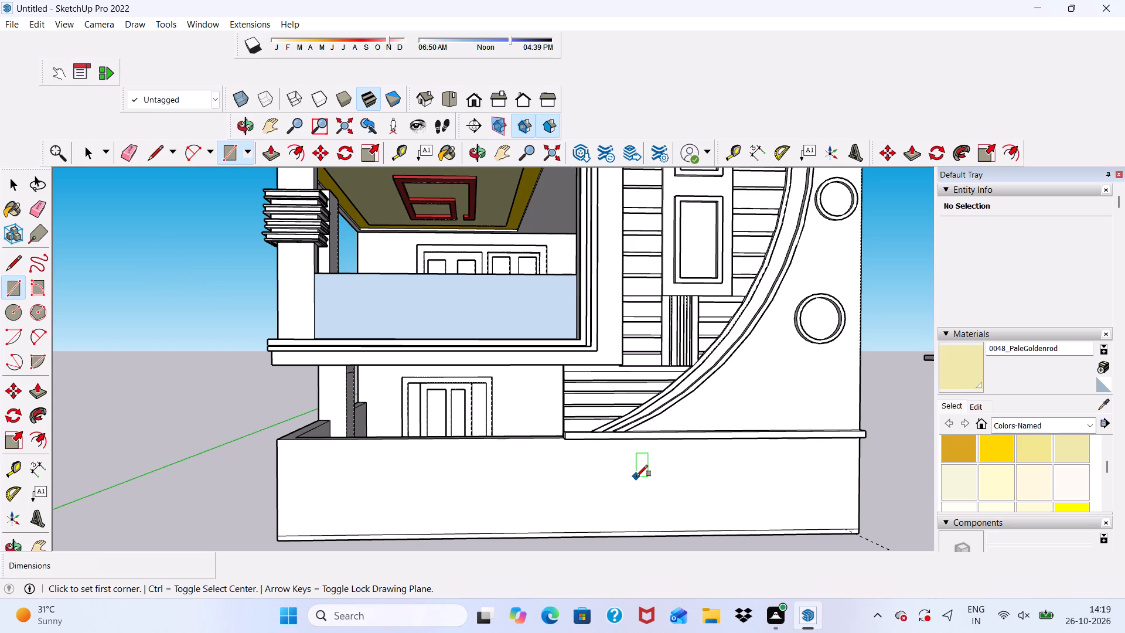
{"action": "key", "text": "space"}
Erase the horizontal edge just above the base of the front boundary wall, on the part below the balcony.
{"action": "scroll", "coordinate": [638, 487], "scroll_direction": "down", "scroll_amount": 7}
{"action": "middle_click_drag", "start_coordinate": [664, 532], "coordinate": [623, 491]}
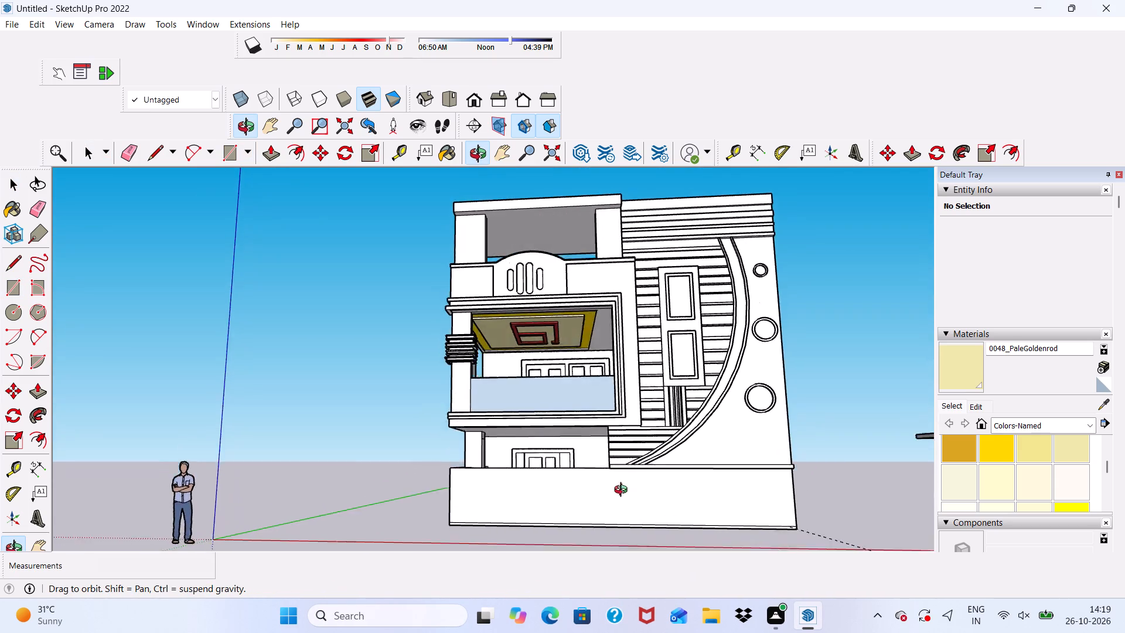
{"action": "middle_click_drag", "start_coordinate": [623, 491], "coordinate": [625, 527]}
{"action": "scroll", "coordinate": [634, 539], "scroll_direction": "up", "scroll_amount": 4}
{"action": "scroll", "coordinate": [635, 457], "scroll_direction": "down", "scroll_amount": 5}
{"action": "scroll", "coordinate": [482, 475], "scroll_direction": "up", "scroll_amount": 5}
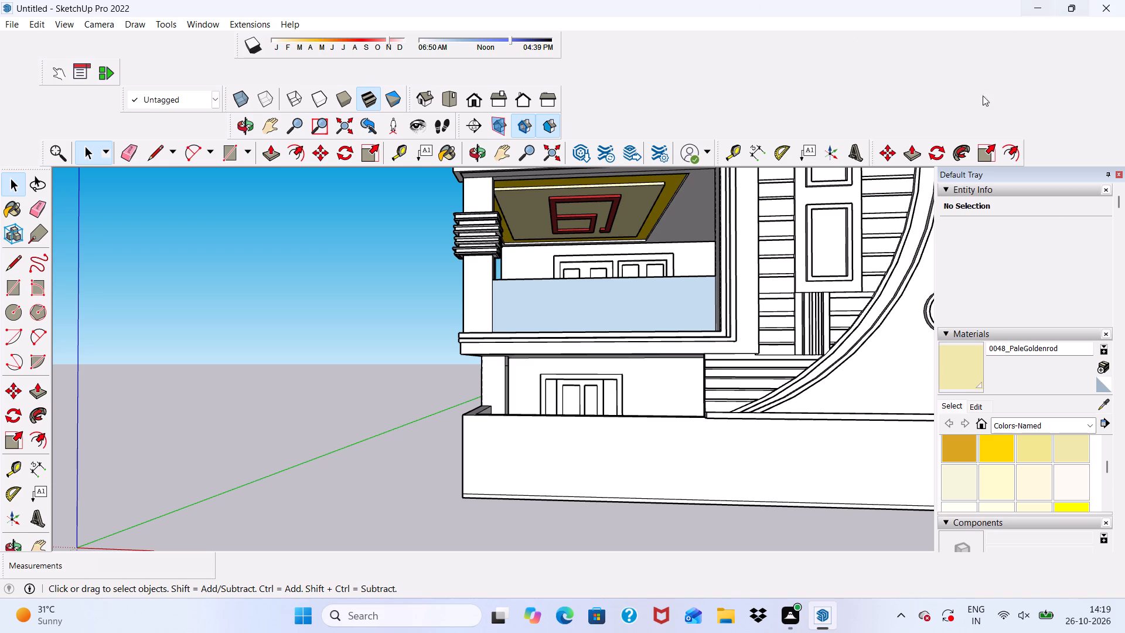
{"action": "left_click", "coordinate": [125, 152]}
{"action": "scroll", "coordinate": [466, 631], "scroll_direction": "up", "scroll_amount": 2}
{"action": "scroll", "coordinate": [592, 506], "scroll_direction": "up", "scroll_amount": 12}
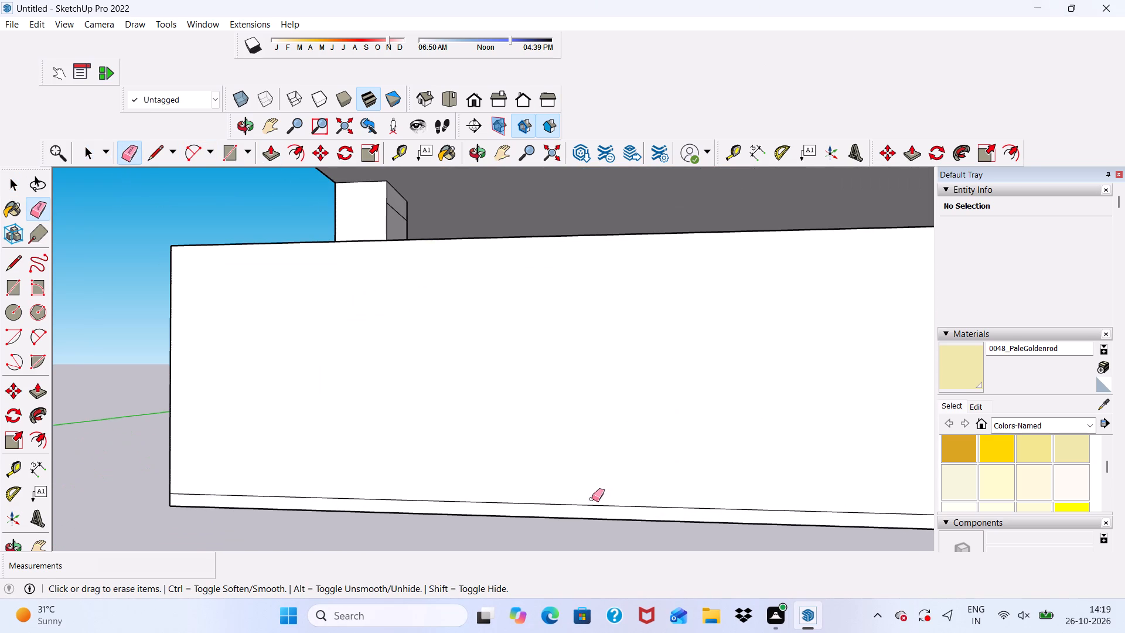
{"action": "left_click", "coordinate": [592, 502]}
{"action": "key", "text": "space"}
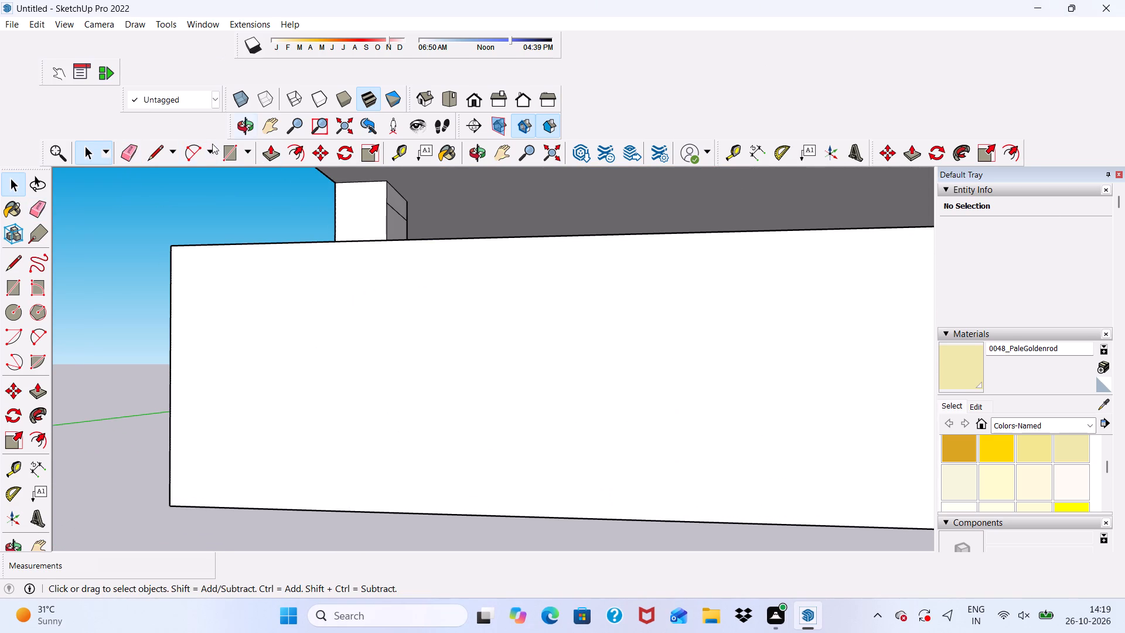
Draw a full-height rectangle about 5' 3" by 2' 6 15/16" on the front boundary wall's face, at its outer end on the balcony side.
{"action": "left_click_drag", "start_coordinate": [231, 147], "coordinate": [232, 175]}
{"action": "left_click", "coordinate": [226, 148]}
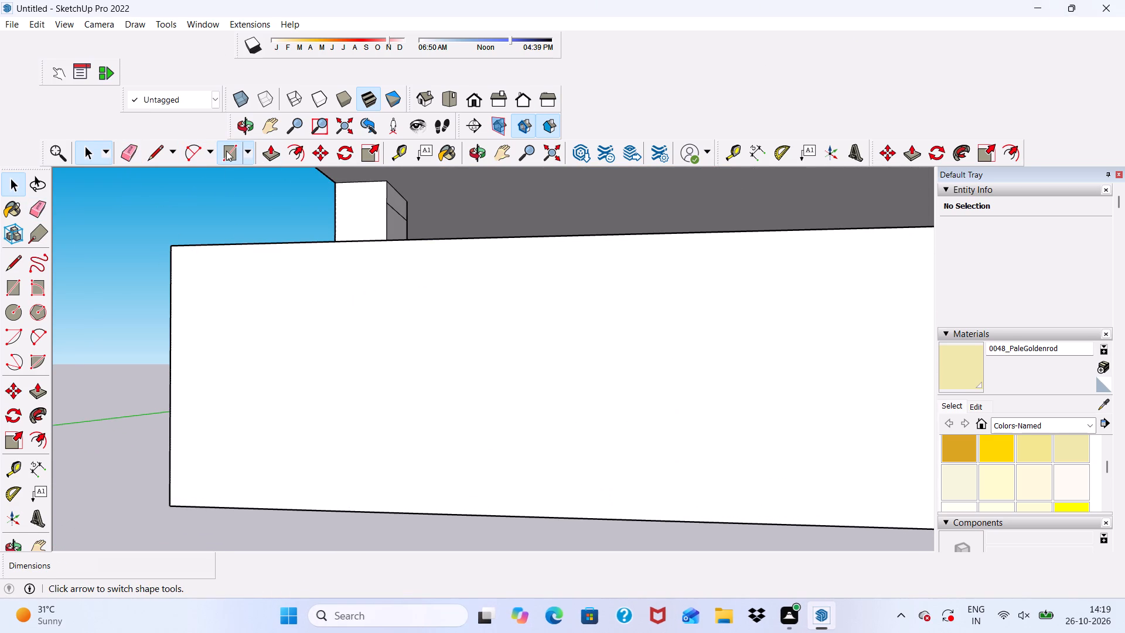
{"action": "left_click", "coordinate": [169, 247]}
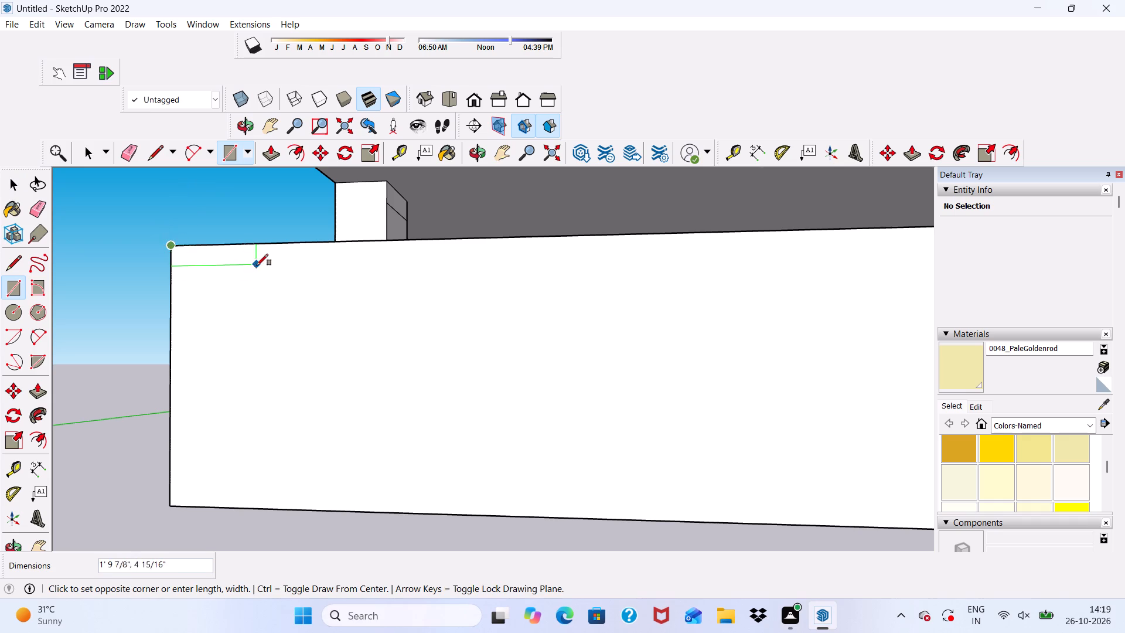
{"action": "scroll", "coordinate": [287, 348], "scroll_direction": "down", "scroll_amount": 1}
{"action": "scroll", "coordinate": [289, 495], "scroll_direction": "up", "scroll_amount": 1}
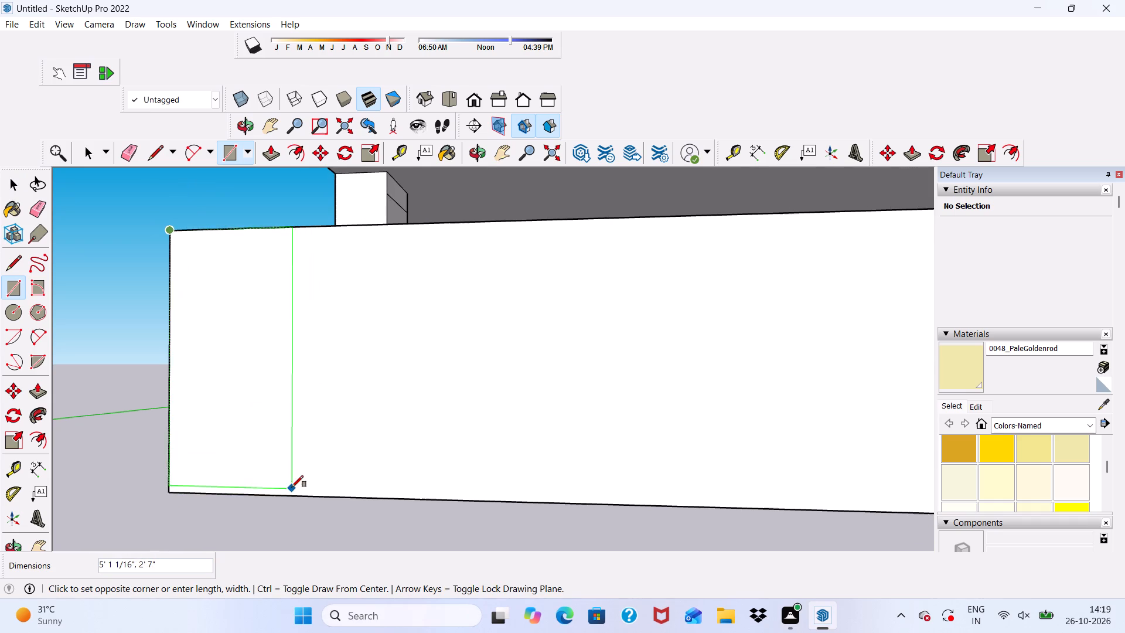
{"action": "left_click", "coordinate": [292, 494]}
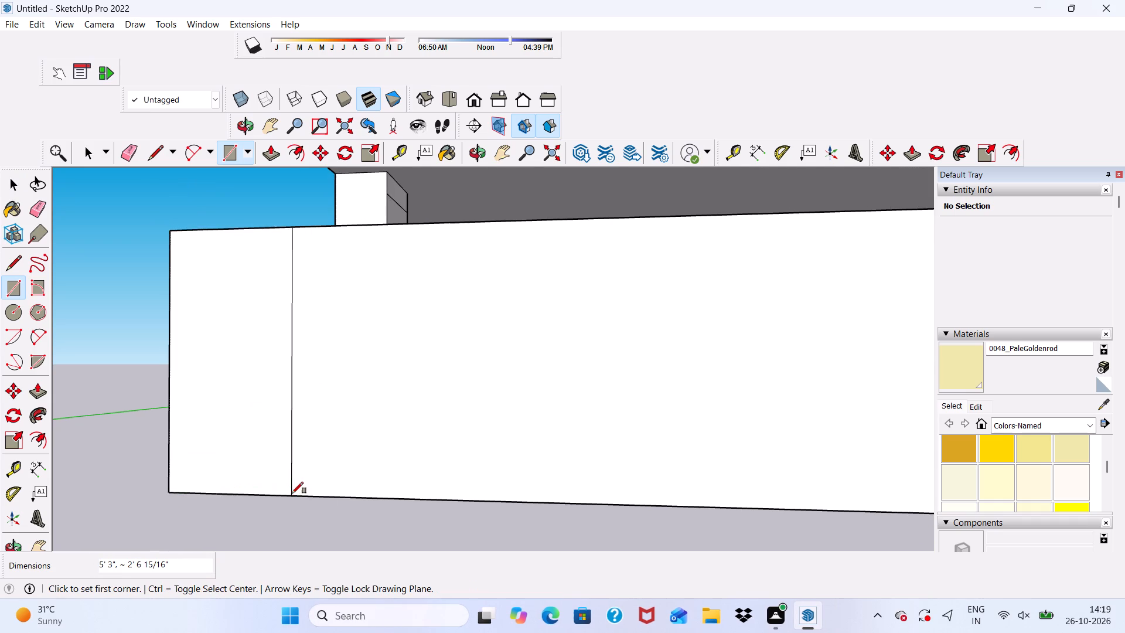
{"action": "scroll", "coordinate": [258, 446], "scroll_direction": "down", "scroll_amount": 11}
Draw a second full-height rectangle, 5' 3" tall, on the boundary wall's face, from the end of the louvre wall's ledge towards the balcony side.
{"action": "middle_click_drag", "start_coordinate": [473, 448], "coordinate": [503, 530]}
{"action": "scroll", "coordinate": [558, 421], "scroll_direction": "up", "scroll_amount": 6}
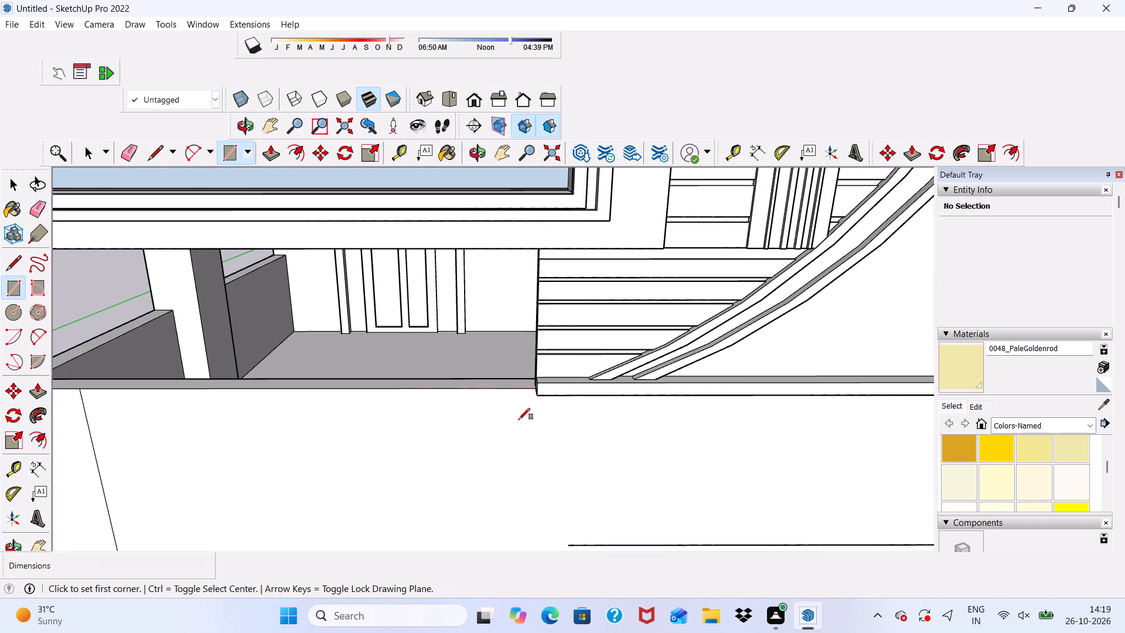
{"action": "middle_click_drag", "start_coordinate": [516, 430], "coordinate": [570, 276]}
{"action": "scroll", "coordinate": [538, 383], "scroll_direction": "up", "scroll_amount": 15}
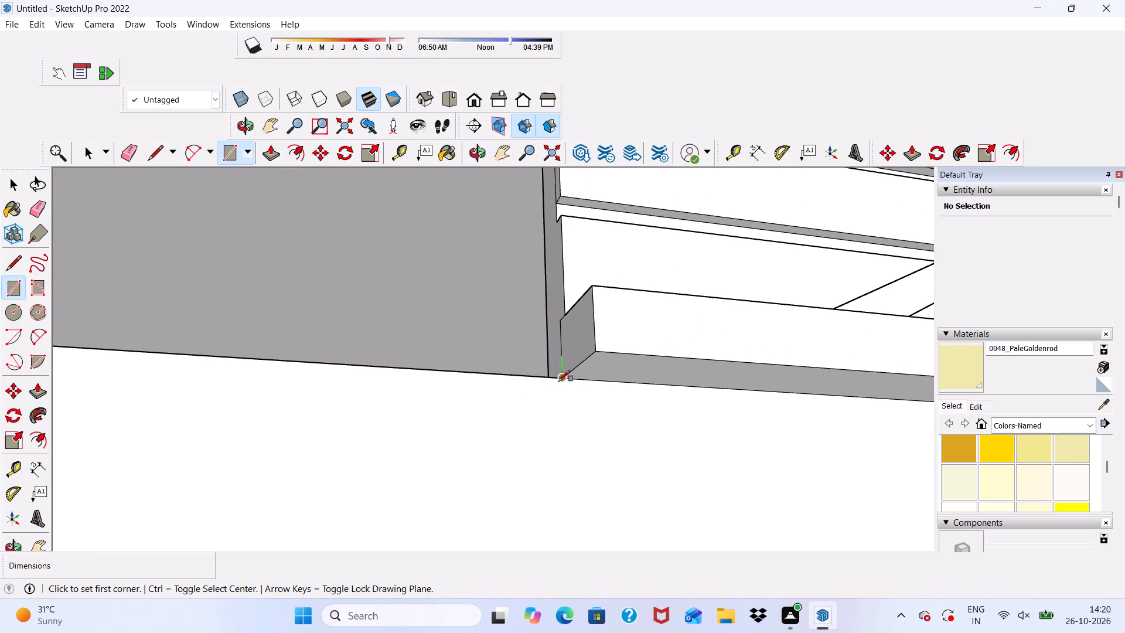
{"action": "left_click", "coordinate": [561, 377]}
{"action": "scroll", "coordinate": [373, 375], "scroll_direction": "down", "scroll_amount": 14}
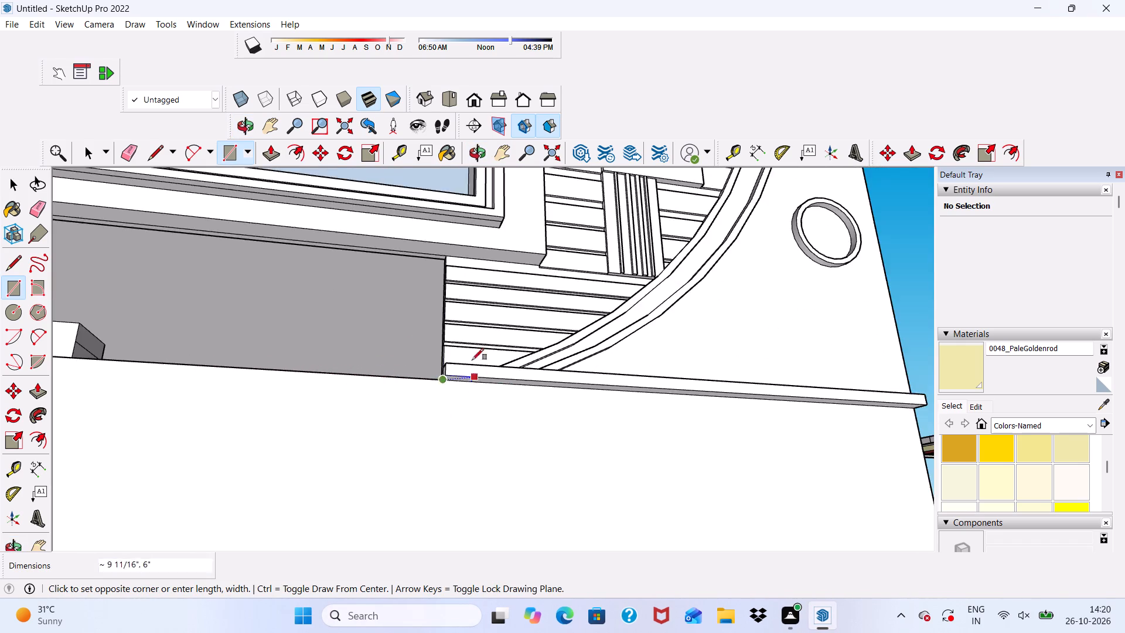
{"action": "scroll", "coordinate": [472, 360], "scroll_direction": "down", "scroll_amount": 4}
{"action": "scroll", "coordinate": [387, 390], "scroll_direction": "down", "scroll_amount": 6}
{"action": "scroll", "coordinate": [375, 453], "scroll_direction": "up", "scroll_amount": 5}
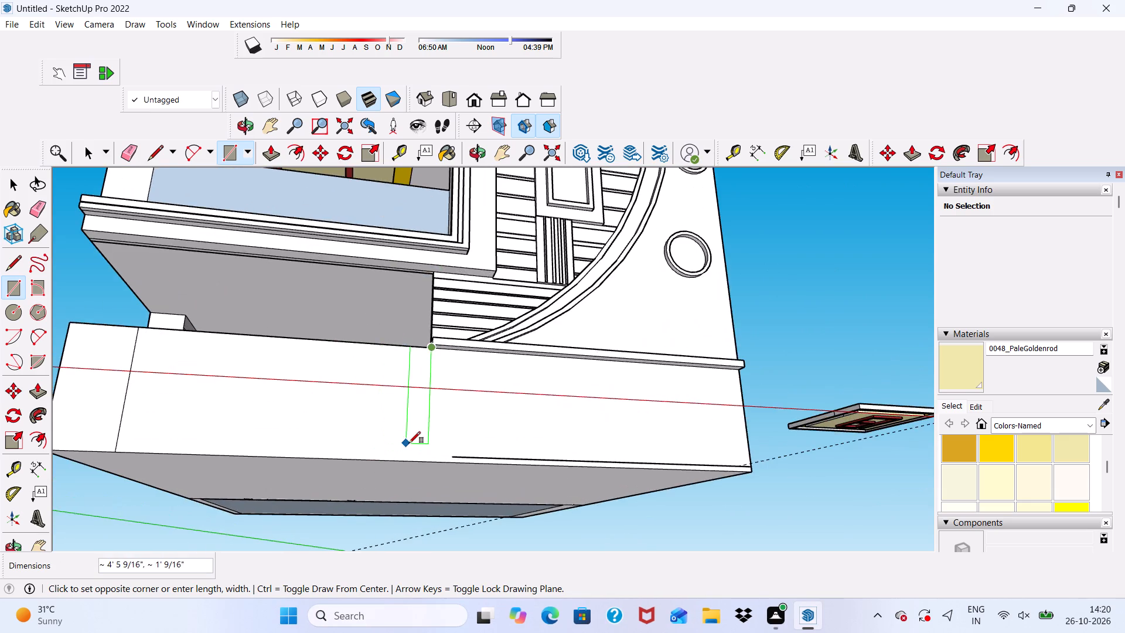
{"action": "middle_click_drag", "start_coordinate": [409, 443], "coordinate": [374, 570]}
{"action": "scroll", "coordinate": [421, 520], "scroll_direction": "up", "scroll_amount": 6}
{"action": "scroll", "coordinate": [369, 545], "scroll_direction": "up", "scroll_amount": 1}
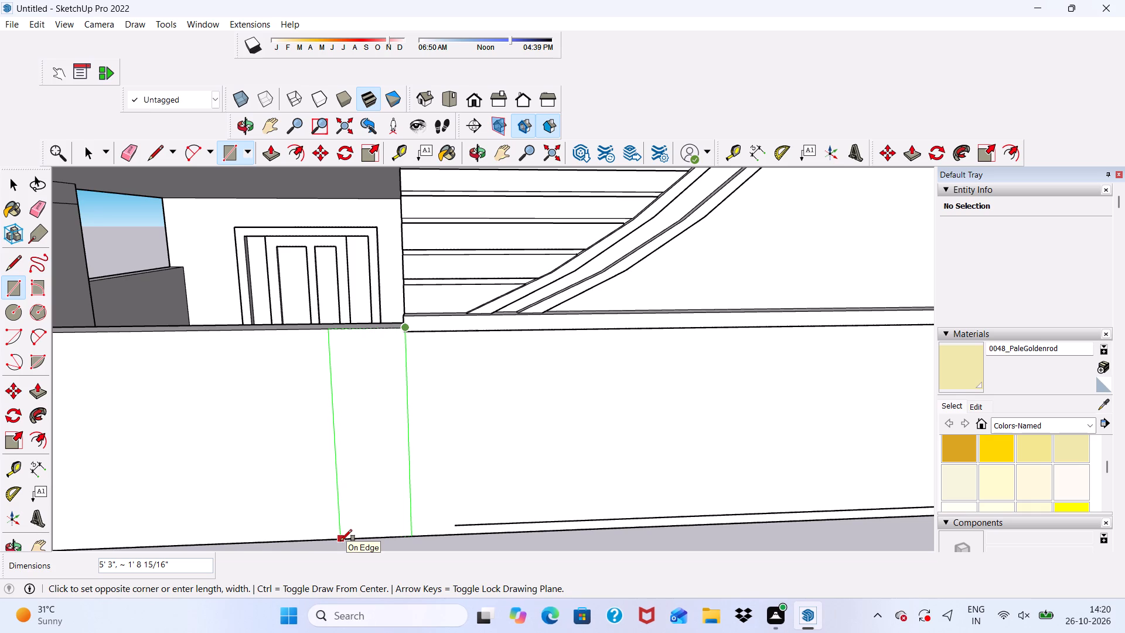
{"action": "left_click", "coordinate": [332, 541]}
{"action": "scroll", "coordinate": [339, 498], "scroll_direction": "down", "scroll_amount": 4}
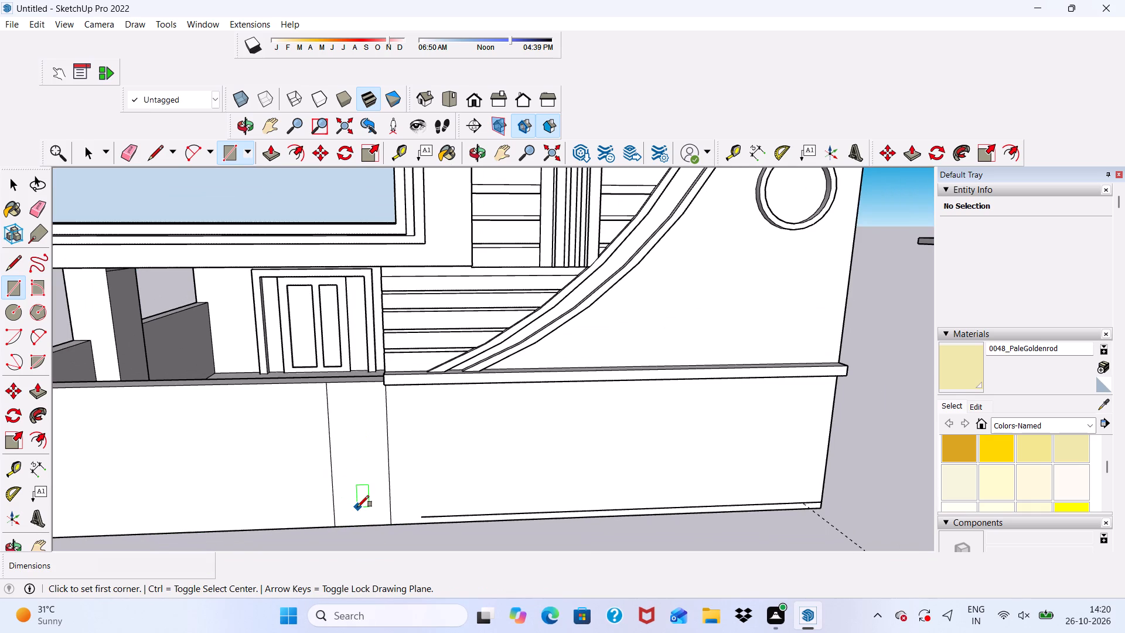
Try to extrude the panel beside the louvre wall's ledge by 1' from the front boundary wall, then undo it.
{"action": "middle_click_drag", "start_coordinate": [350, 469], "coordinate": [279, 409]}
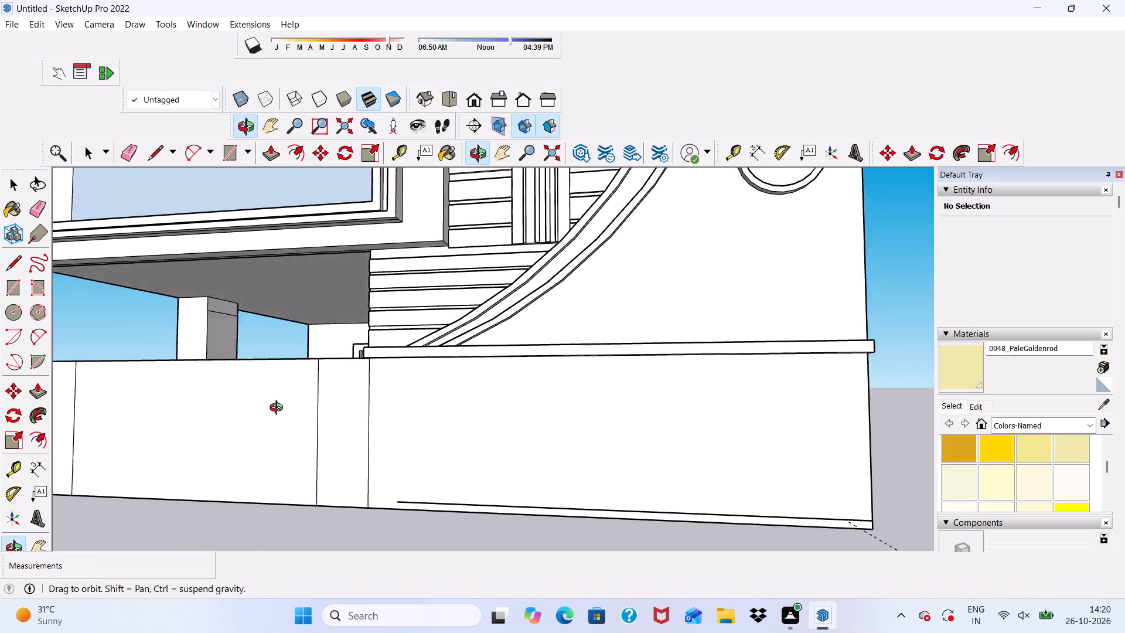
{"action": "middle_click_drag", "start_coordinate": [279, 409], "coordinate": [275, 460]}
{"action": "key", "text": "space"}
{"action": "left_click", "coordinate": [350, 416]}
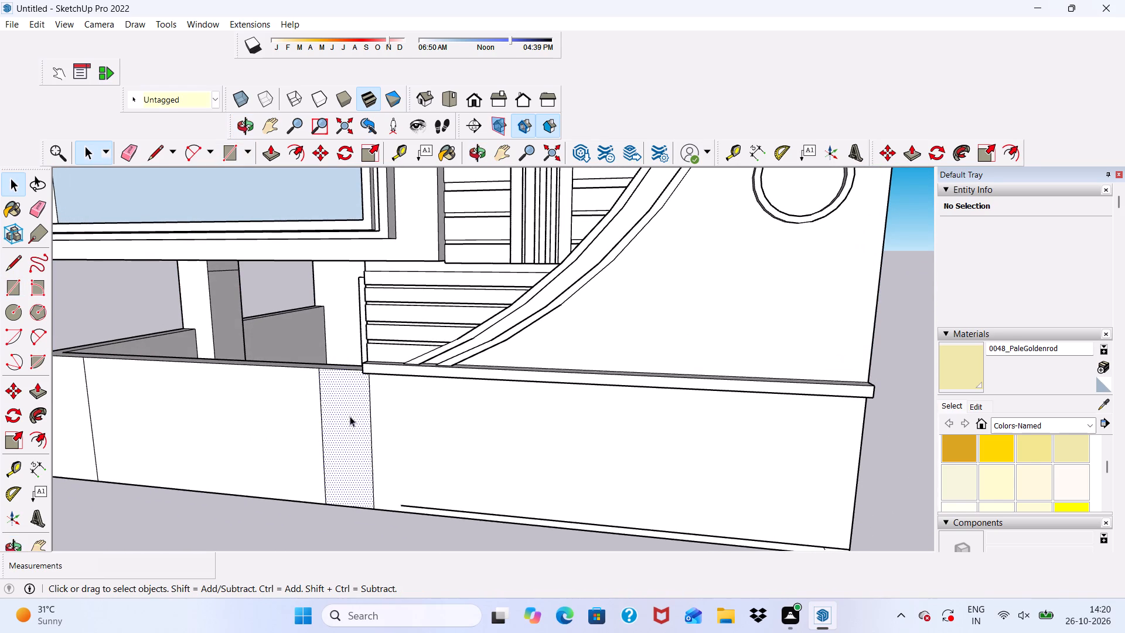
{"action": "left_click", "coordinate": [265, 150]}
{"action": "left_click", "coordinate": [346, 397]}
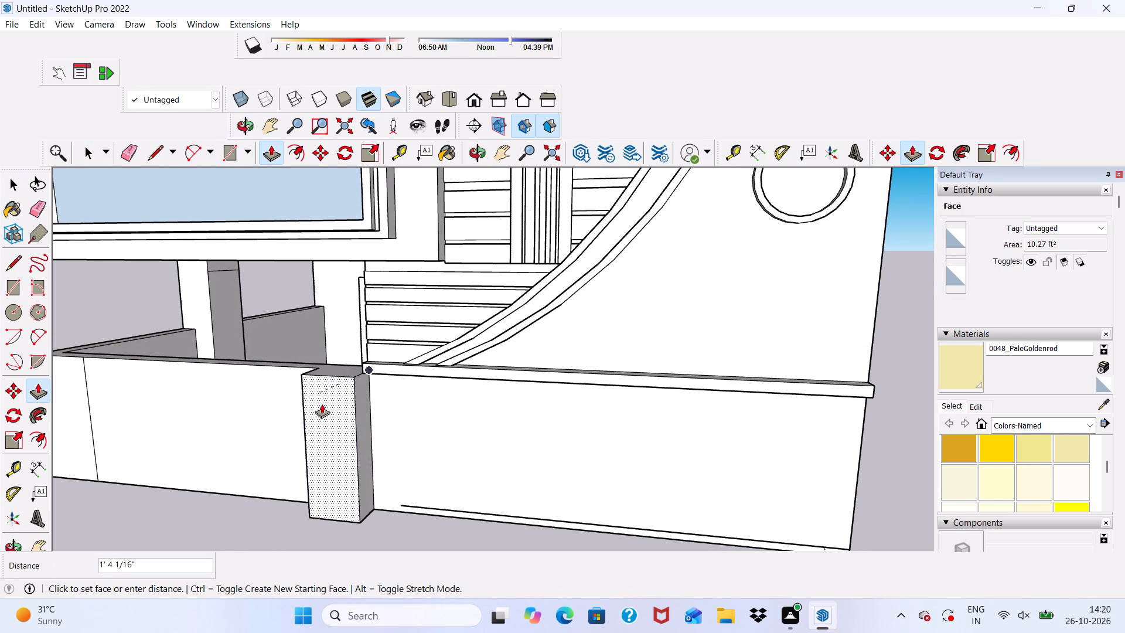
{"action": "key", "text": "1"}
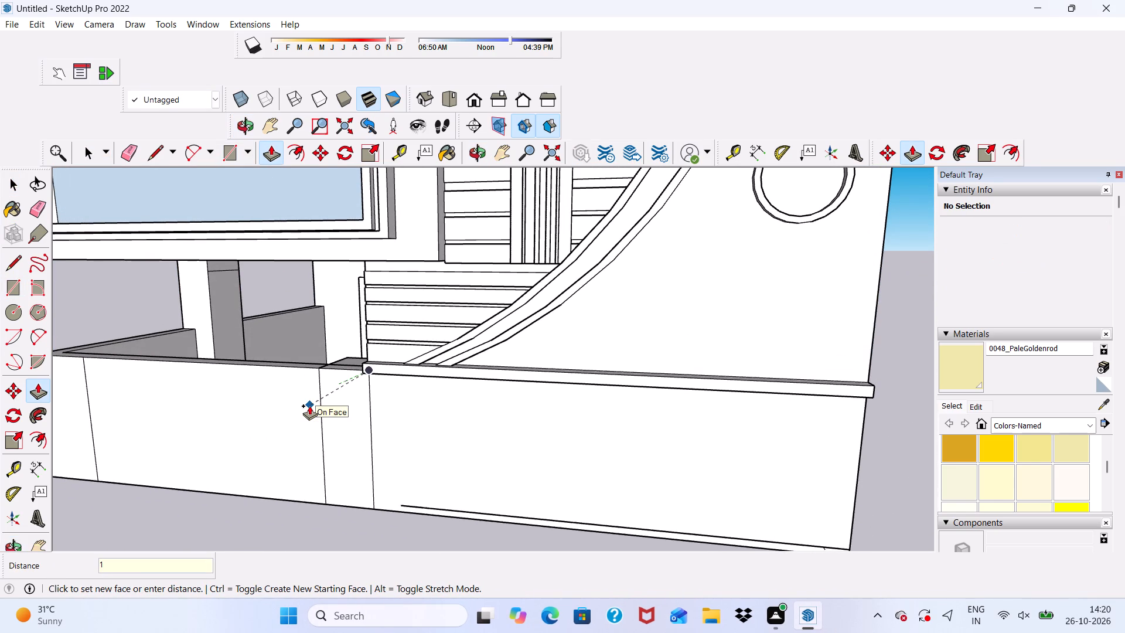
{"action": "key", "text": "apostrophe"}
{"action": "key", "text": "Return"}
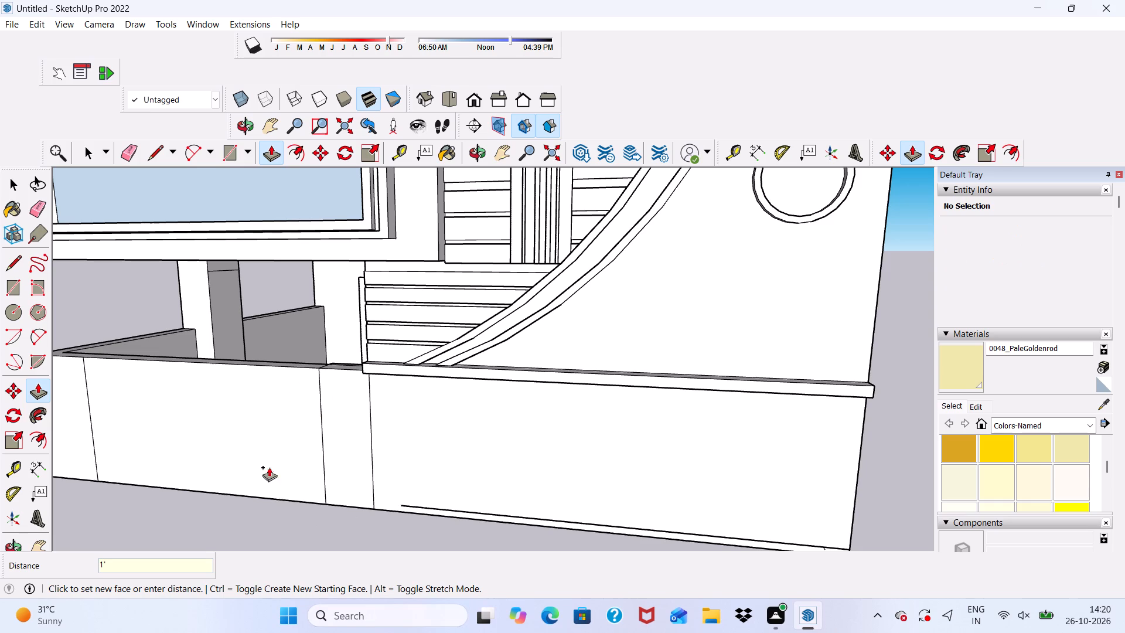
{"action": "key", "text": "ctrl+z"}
Pull the panel beside the louvre wall's ledge out 1' from the boundary wall's face.
{"action": "left_click", "coordinate": [343, 439]}
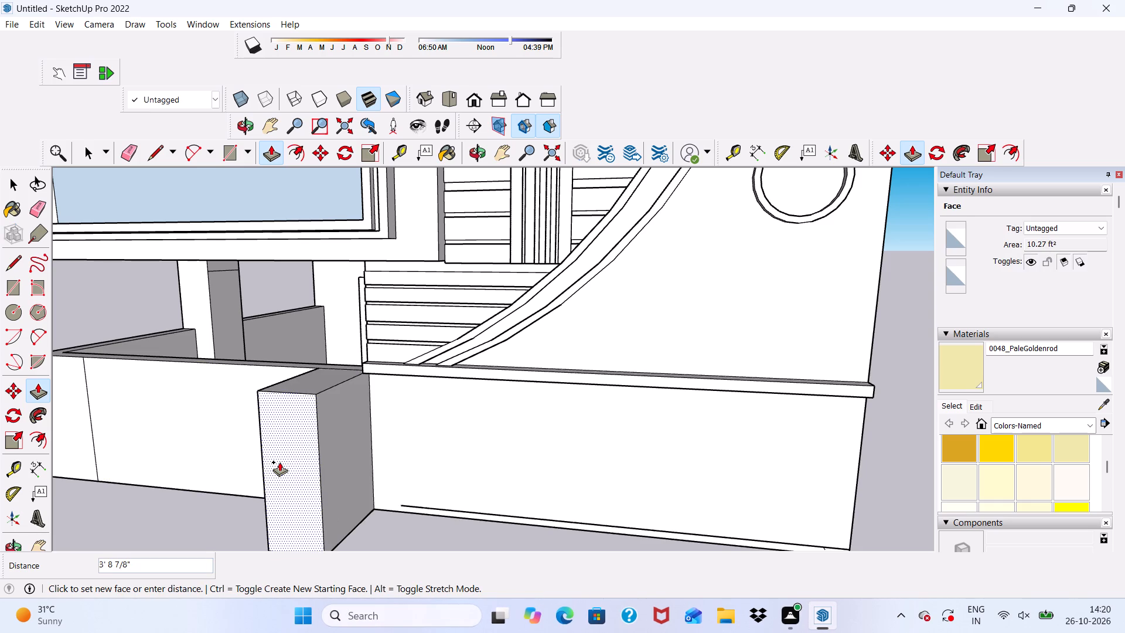
{"action": "type", "text": "1'"}
{"action": "key", "text": "Return"}
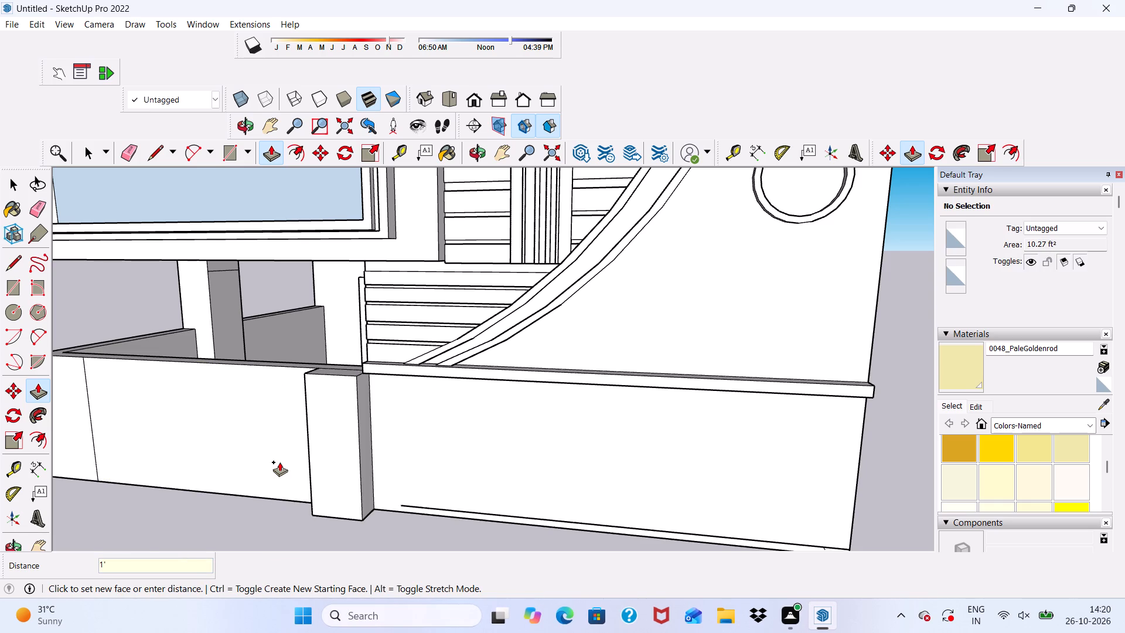
Pull the panel at the boundary wall's outer end out 1' from the wall's face.
{"action": "scroll", "coordinate": [257, 427], "scroll_direction": "down", "scroll_amount": 7}
{"action": "scroll", "coordinate": [146, 427], "scroll_direction": "up", "scroll_amount": 4}
{"action": "left_click", "coordinate": [154, 406]}
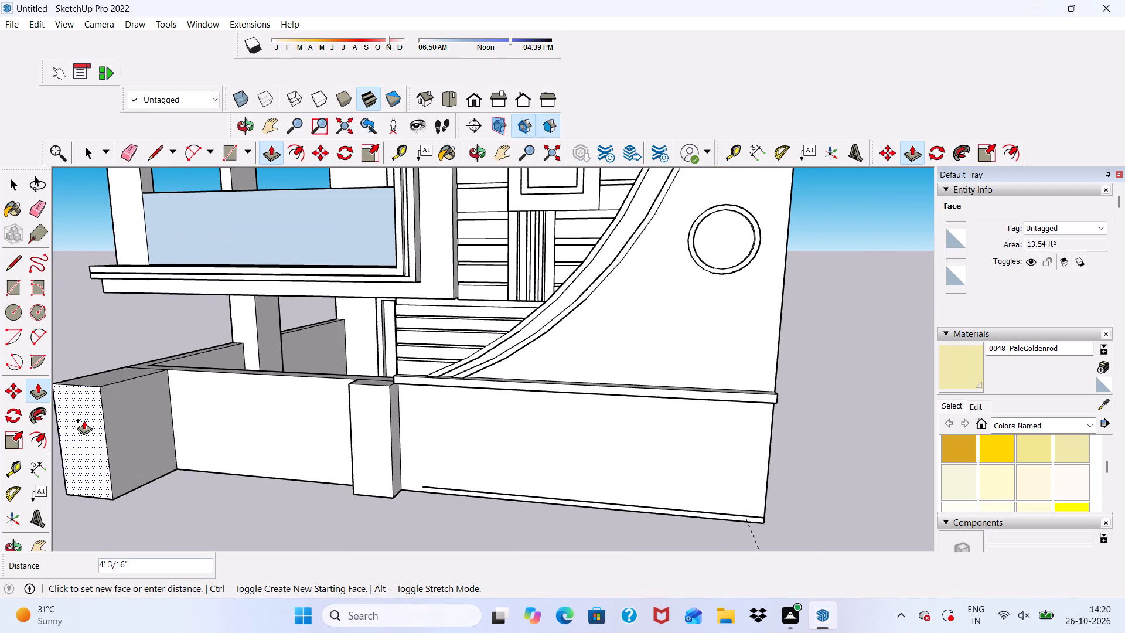
{"action": "type", "text": "1'"}
{"action": "key", "text": "Return"}
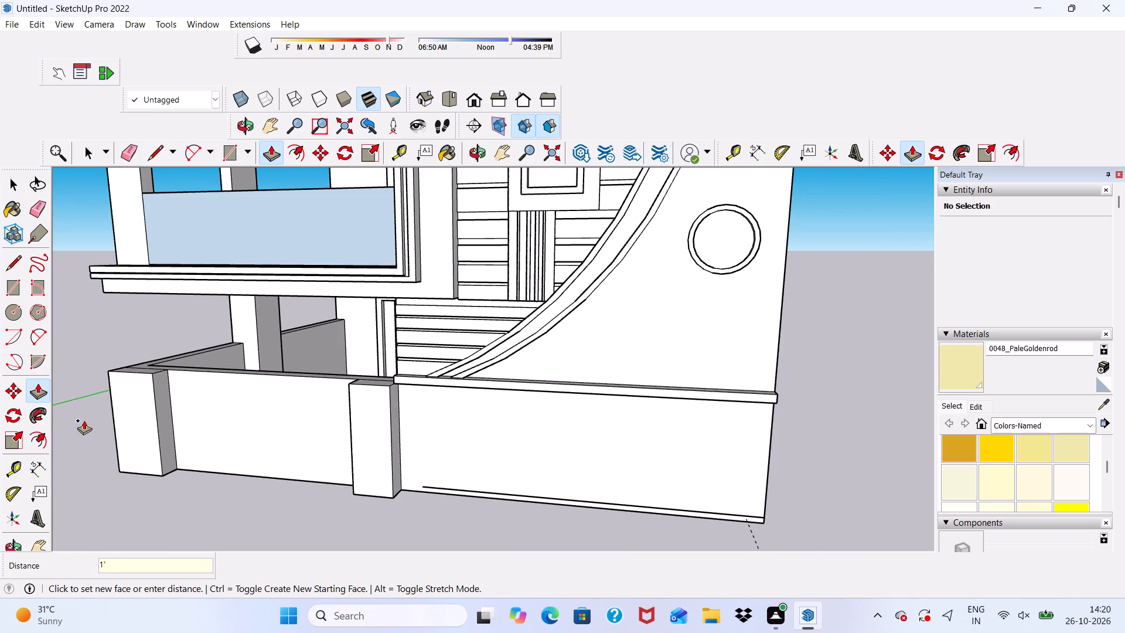
Draw a rectangle about 2' 6 7/8" by 1' 9" over the outer pier's top and the wall's thickness, erasing the edge dividing it.
{"action": "scroll", "coordinate": [139, 351], "scroll_direction": "up", "scroll_amount": 1}
{"action": "scroll", "coordinate": [136, 377], "scroll_direction": "down", "scroll_amount": 1}
{"action": "middle_click_drag", "start_coordinate": [136, 377], "coordinate": [152, 467]}
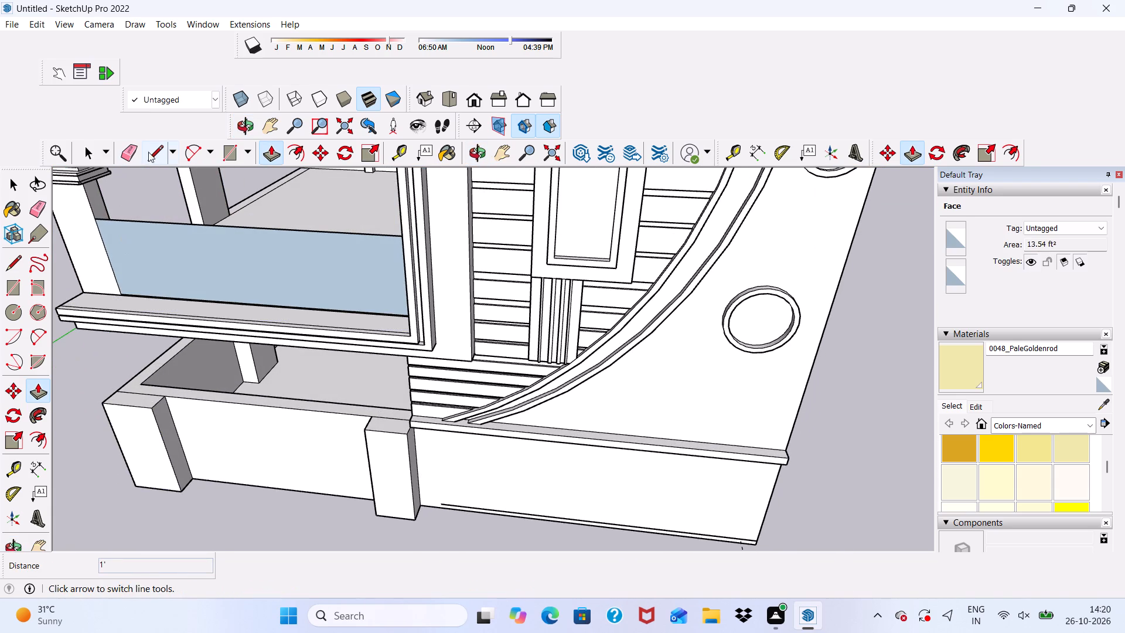
{"action": "left_click", "coordinate": [229, 150]}
{"action": "scroll", "coordinate": [131, 374], "scroll_direction": "up", "scroll_amount": 6}
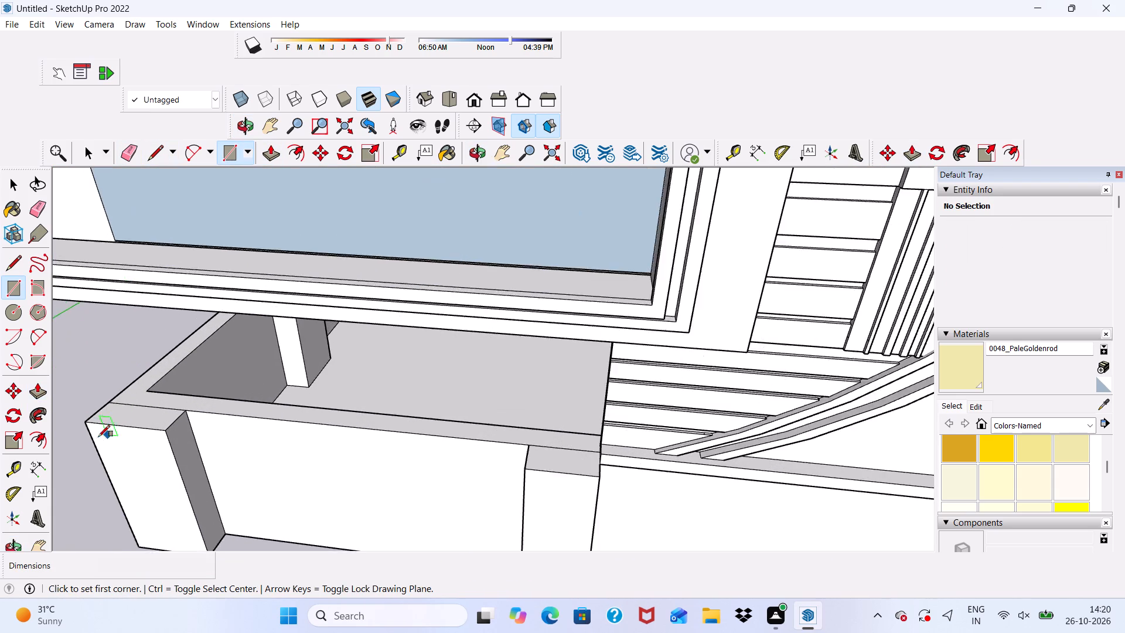
{"action": "scroll", "coordinate": [98, 437], "scroll_direction": "up", "scroll_amount": 2}
{"action": "left_click", "coordinate": [94, 418]}
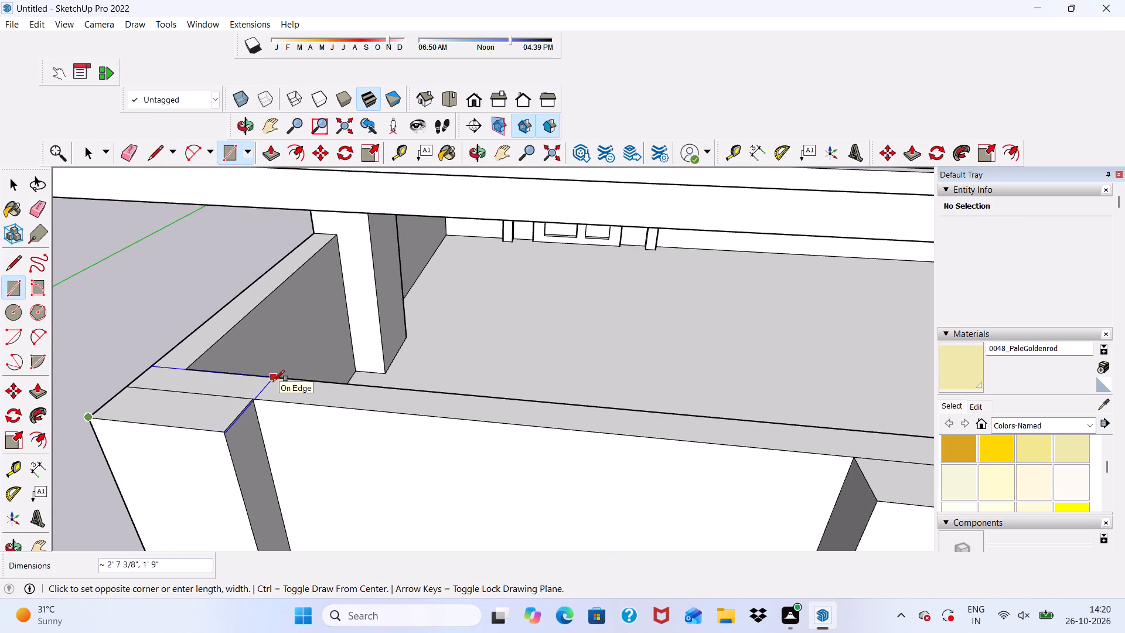
{"action": "scroll", "coordinate": [272, 382], "scroll_direction": "up", "scroll_amount": 7}
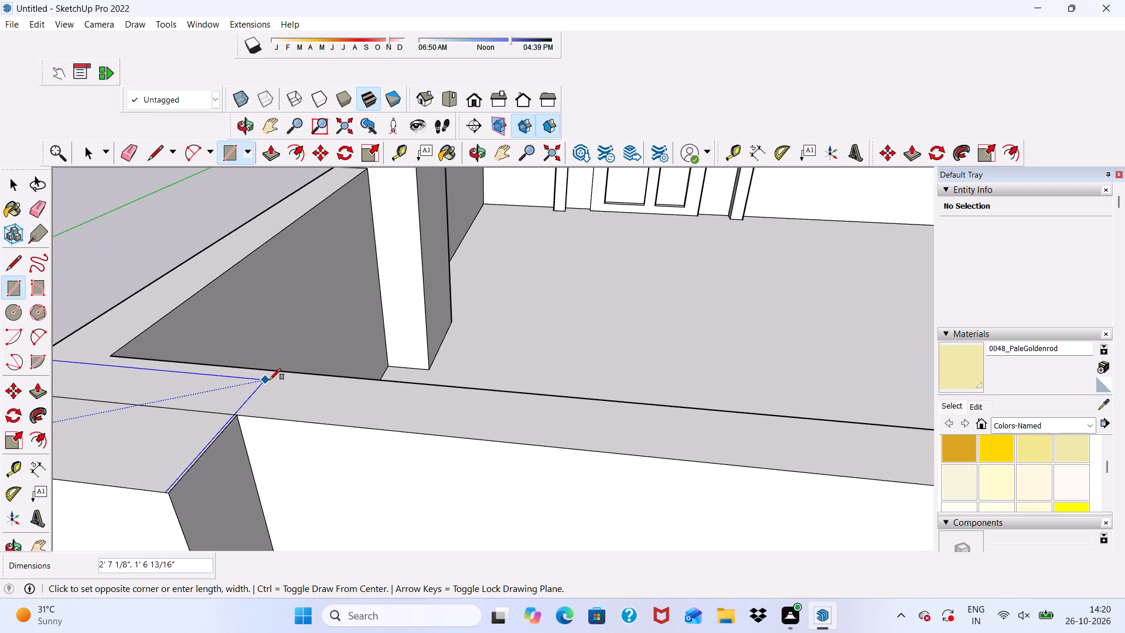
{"action": "left_click", "coordinate": [275, 373]}
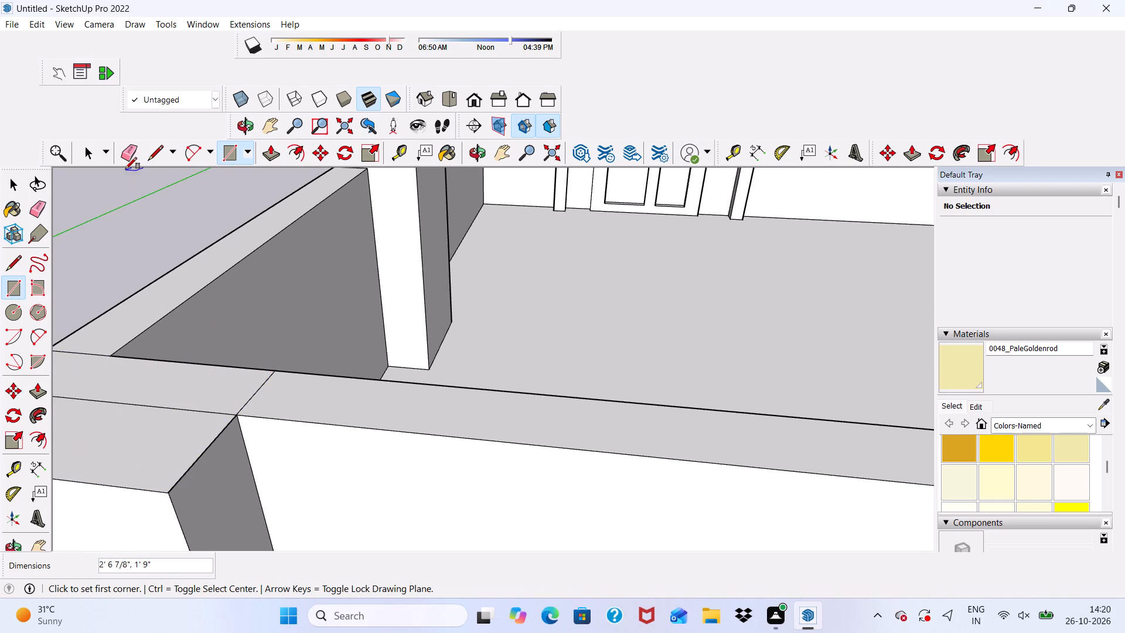
{"action": "left_click", "coordinate": [125, 148]}
{"action": "left_click_drag", "start_coordinate": [161, 387], "coordinate": [162, 409]}
Draw a rectangle about 1' 11 5/8" by 1' 9" over the top of the pier beside the louvre wall, erasing the edge dividing it.
{"action": "scroll", "coordinate": [142, 377], "scroll_direction": "down", "scroll_amount": 4}
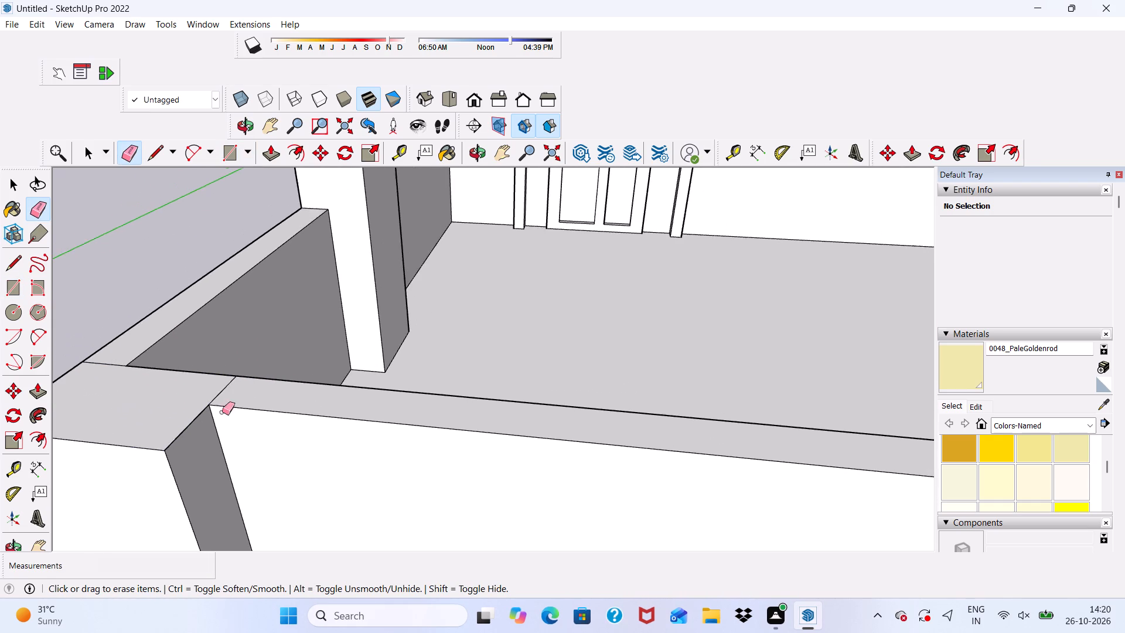
{"action": "scroll", "coordinate": [222, 412], "scroll_direction": "down", "scroll_amount": 6}
{"action": "left_click", "coordinate": [234, 147]}
{"action": "scroll", "coordinate": [250, 230], "scroll_direction": "down", "scroll_amount": 4}
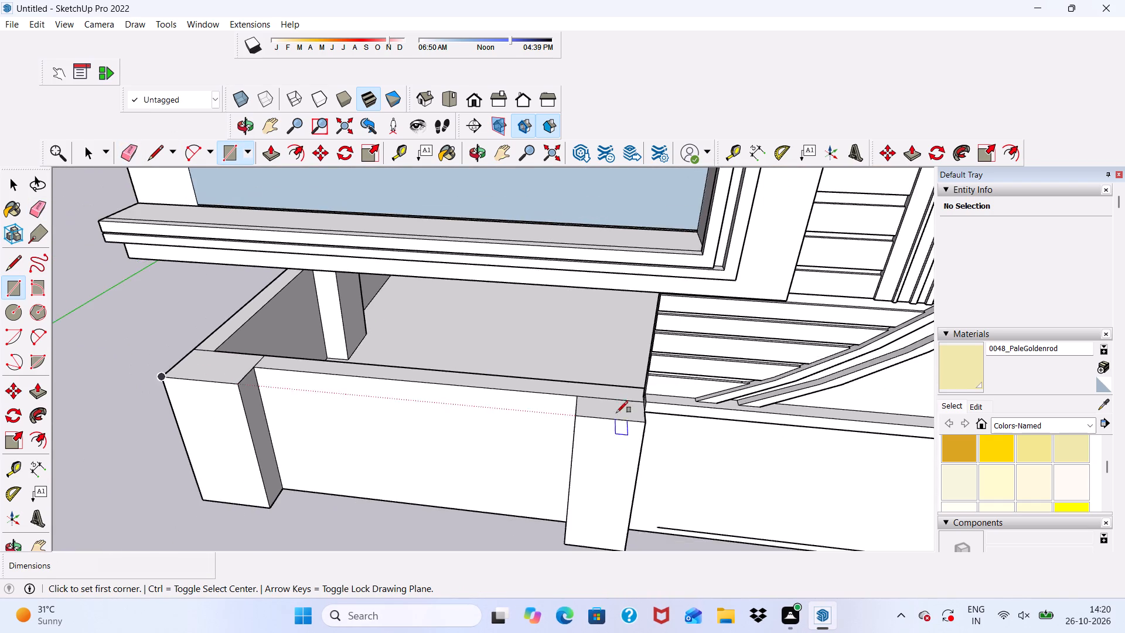
{"action": "scroll", "coordinate": [595, 405], "scroll_direction": "up", "scroll_amount": 5}
{"action": "left_click", "coordinate": [564, 426]}
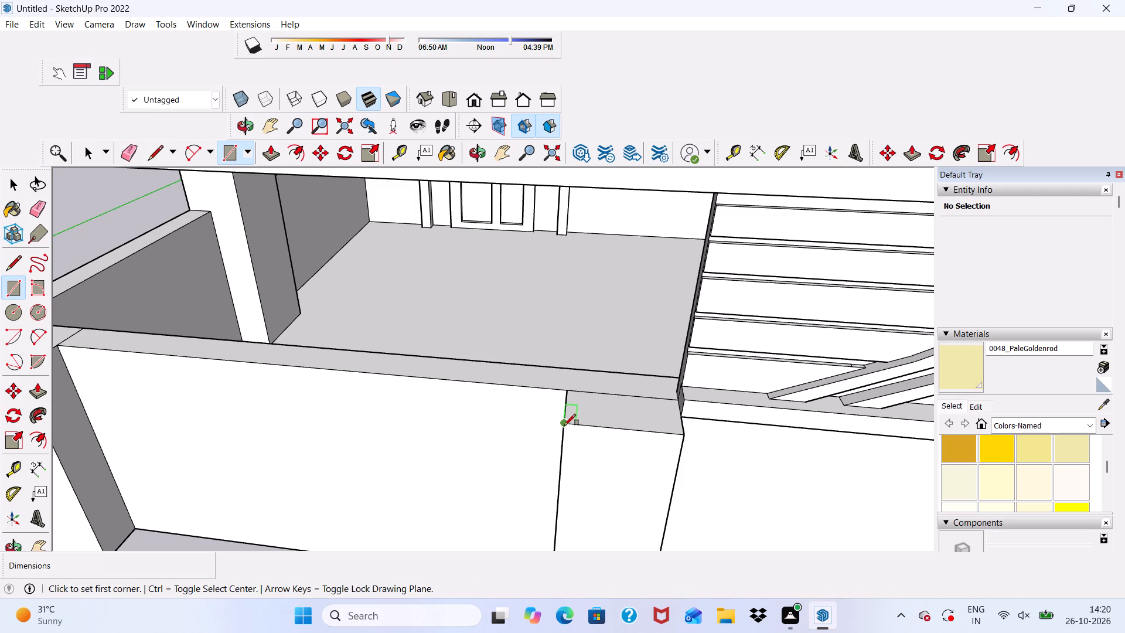
{"action": "scroll", "coordinate": [673, 379], "scroll_direction": "up", "scroll_amount": 3}
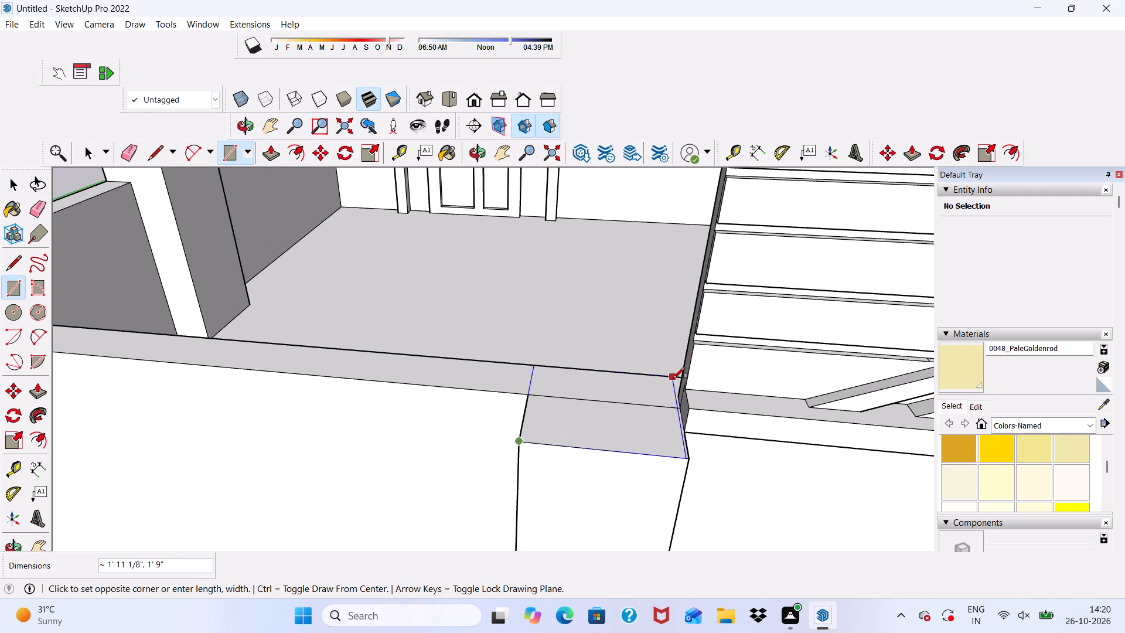
{"action": "left_click", "coordinate": [676, 375]}
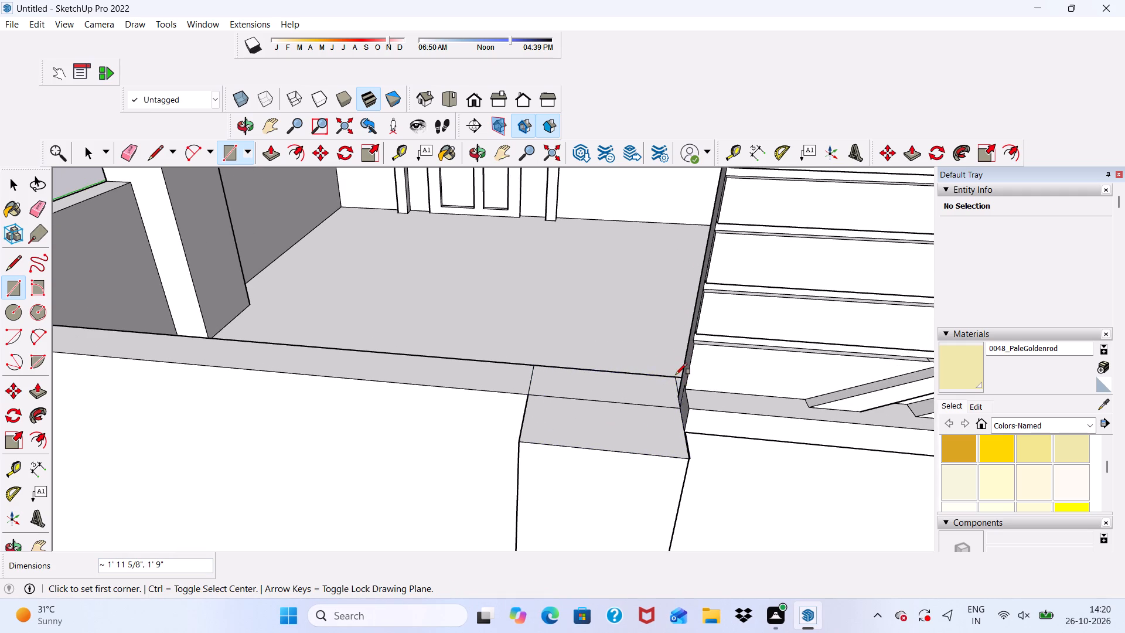
{"action": "left_click", "coordinate": [131, 153]}
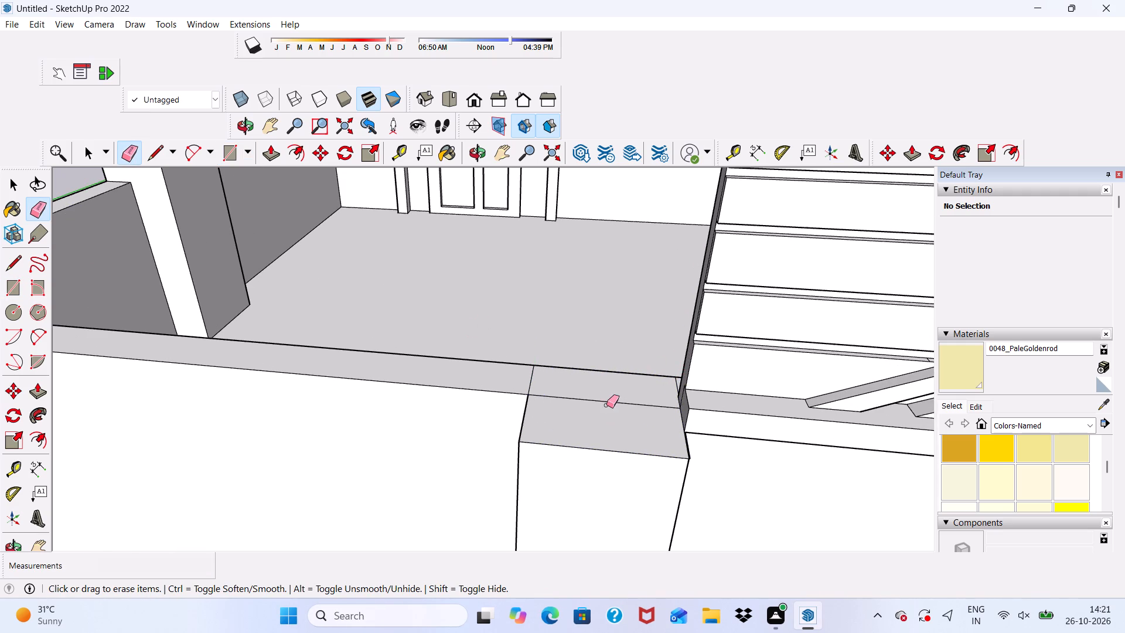
{"action": "left_click_drag", "start_coordinate": [609, 399], "coordinate": [608, 408]}
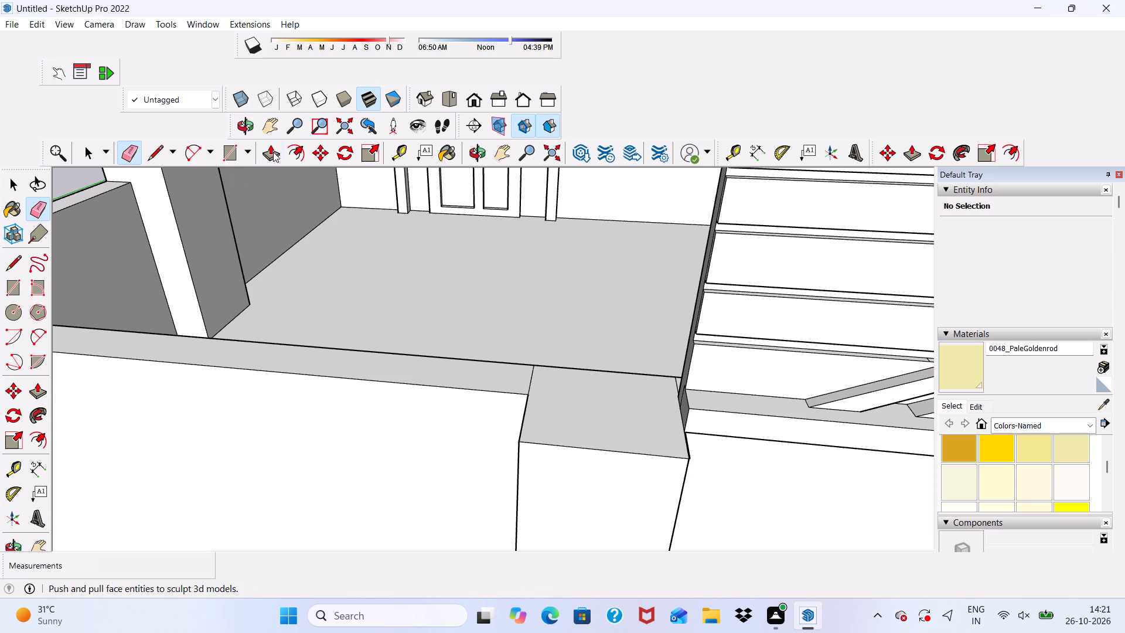
Raise the top face of the pier beside the louvre wall by 1'.
{"action": "left_click", "coordinate": [273, 152]}
{"action": "left_click", "coordinate": [606, 406]}
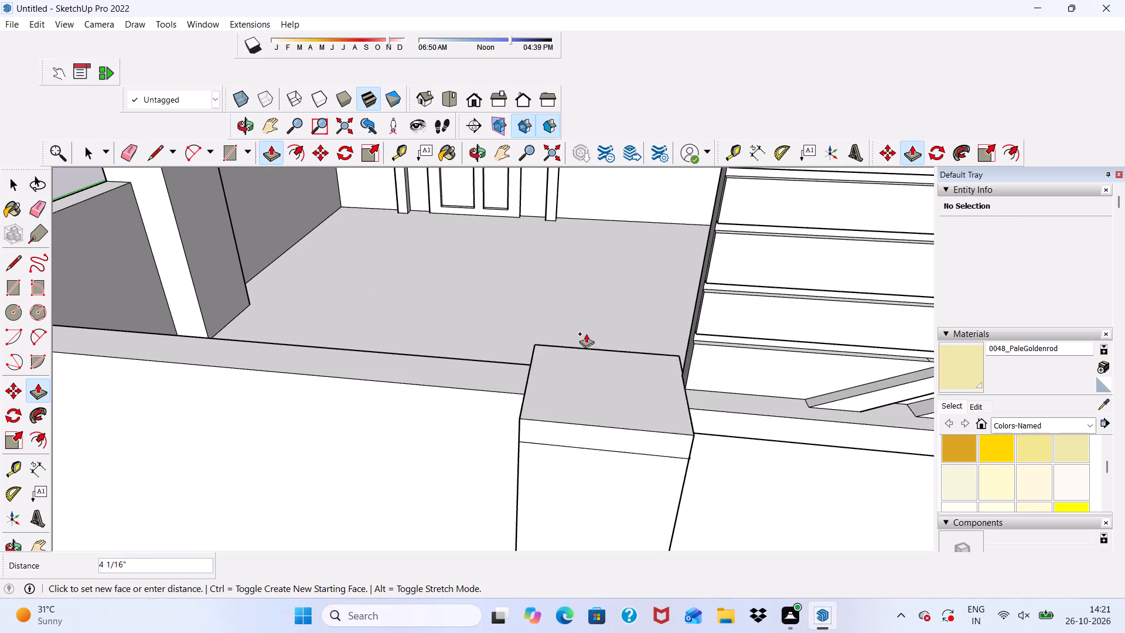
{"action": "type", "text": "1'"}
{"action": "key", "text": "Return"}
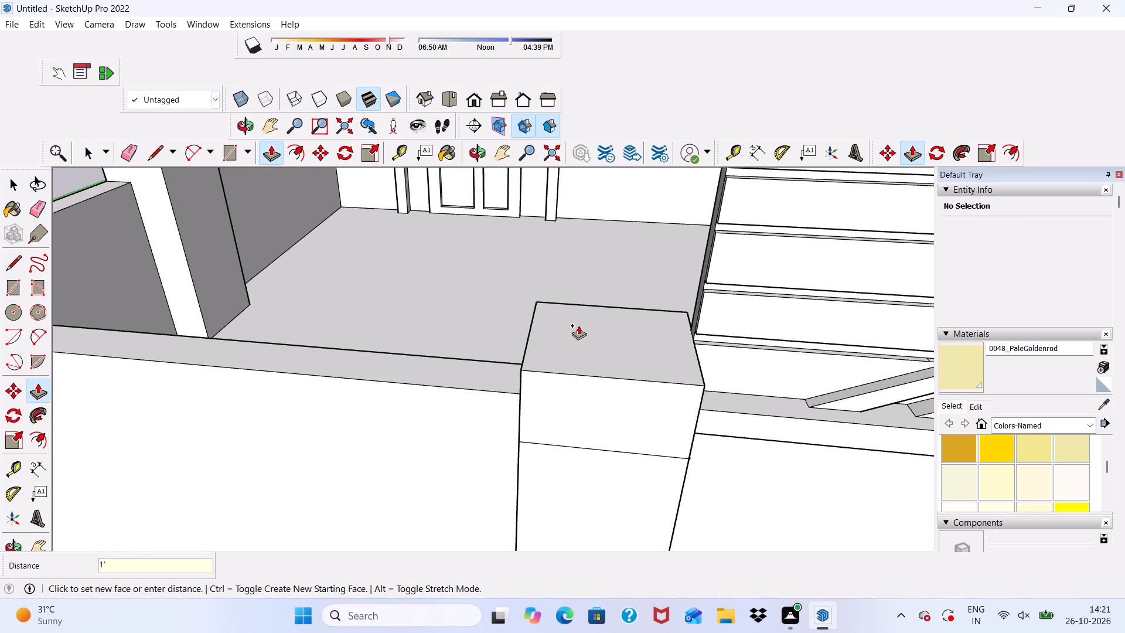
Raise the top face of the outer-end pier by 1'.
{"action": "scroll", "coordinate": [579, 327], "scroll_direction": "down", "scroll_amount": 12}
{"action": "scroll", "coordinate": [275, 324], "scroll_direction": "up", "scroll_amount": 5}
{"action": "scroll", "coordinate": [339, 386], "scroll_direction": "up", "scroll_amount": 3}
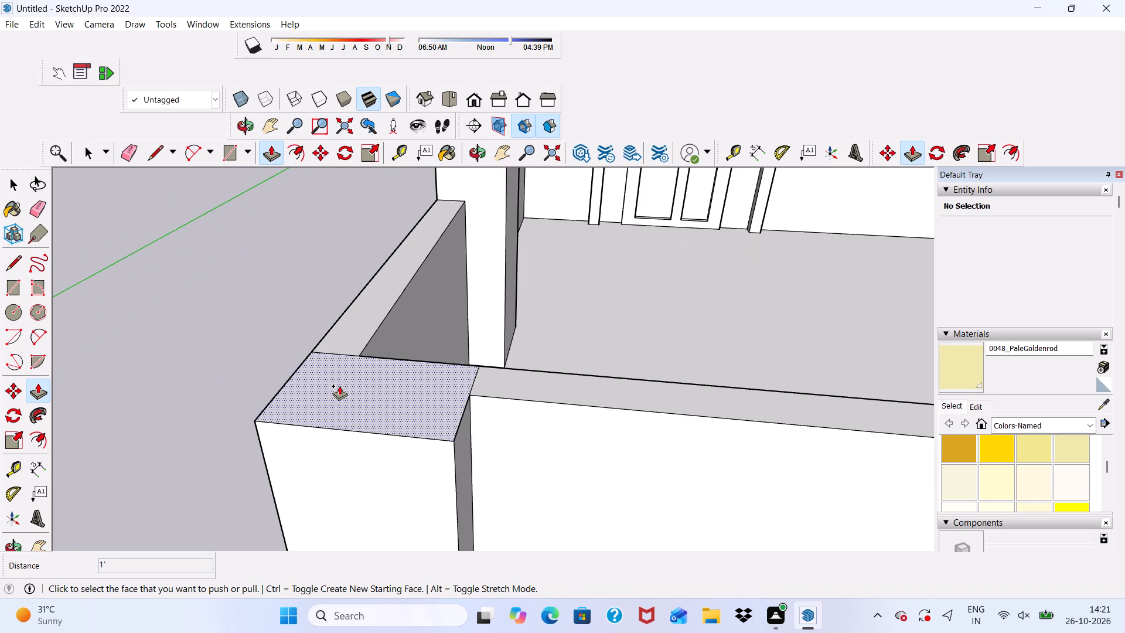
{"action": "left_click", "coordinate": [343, 385]}
{"action": "type", "text": "1'"}
{"action": "key", "text": "Return"}
Erase the vertical seam on the outer pier's raised block, on the side facing the other pier.
{"action": "key", "text": "space"}
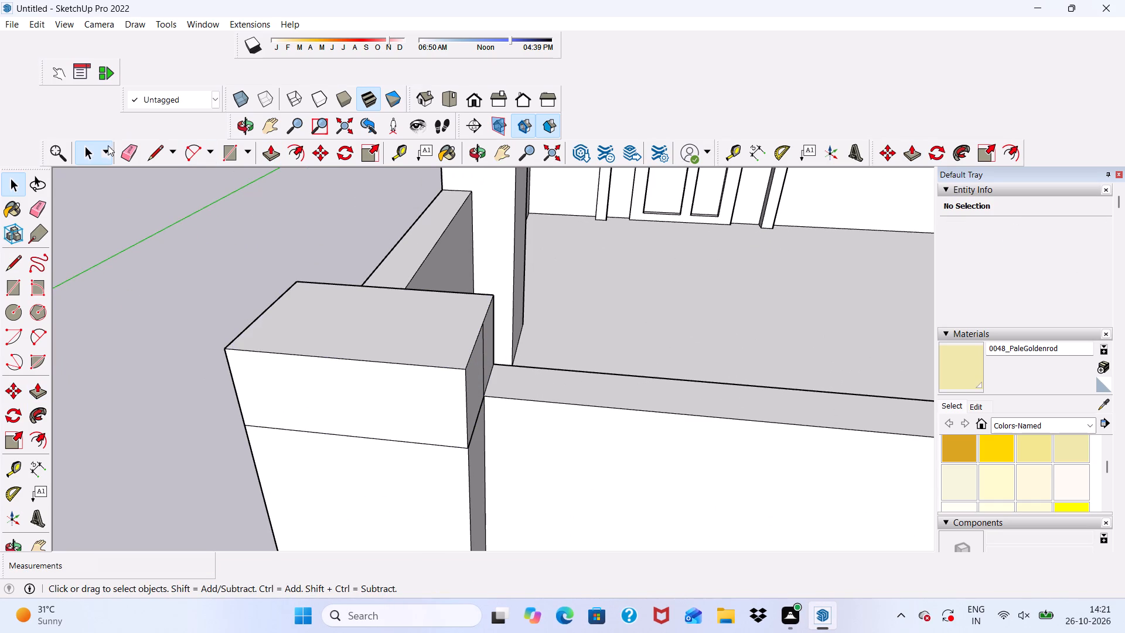
{"action": "left_click", "coordinate": [115, 148]}
{"action": "left_click", "coordinate": [128, 150]}
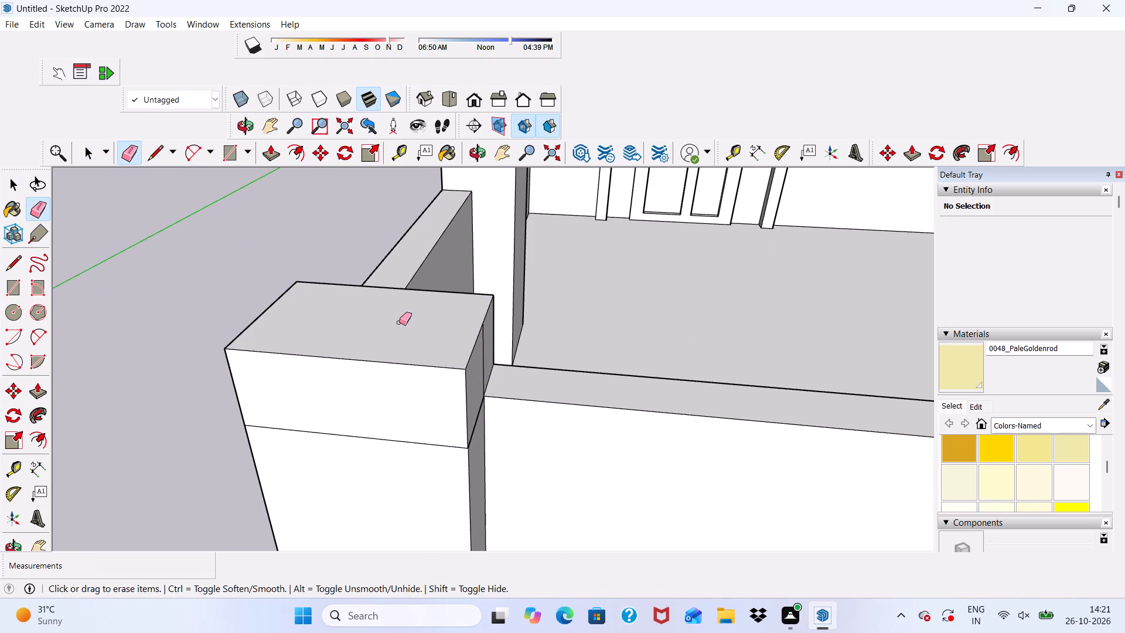
{"action": "middle_click_drag", "start_coordinate": [399, 322], "coordinate": [256, 331]}
{"action": "scroll", "coordinate": [384, 375], "scroll_direction": "up", "scroll_amount": 4}
{"action": "left_click_drag", "start_coordinate": [481, 350], "coordinate": [540, 346]}
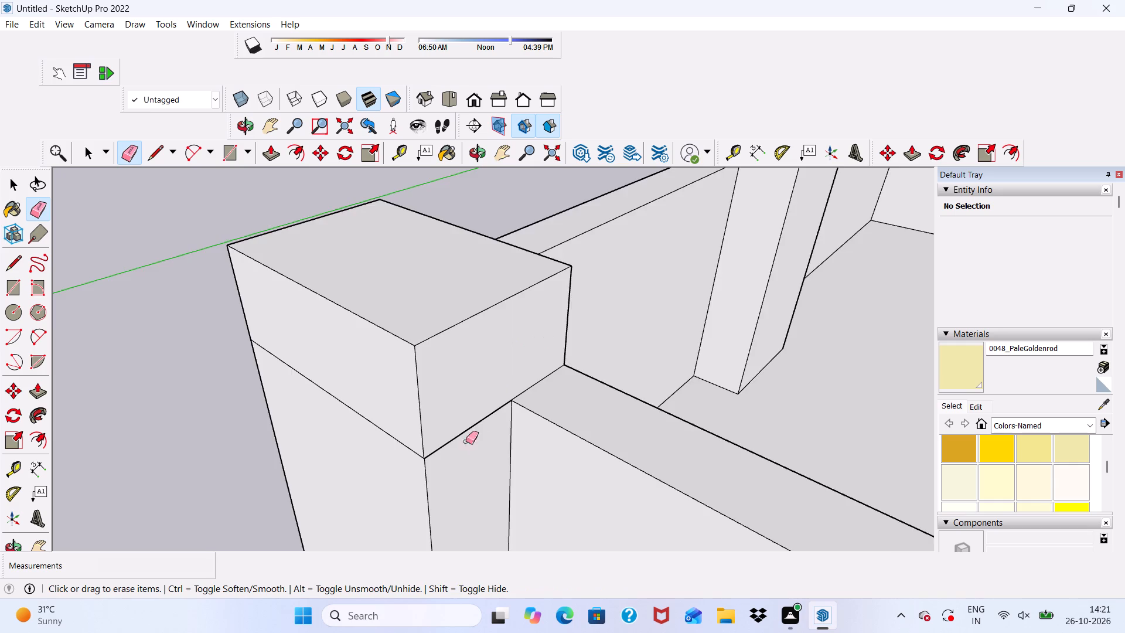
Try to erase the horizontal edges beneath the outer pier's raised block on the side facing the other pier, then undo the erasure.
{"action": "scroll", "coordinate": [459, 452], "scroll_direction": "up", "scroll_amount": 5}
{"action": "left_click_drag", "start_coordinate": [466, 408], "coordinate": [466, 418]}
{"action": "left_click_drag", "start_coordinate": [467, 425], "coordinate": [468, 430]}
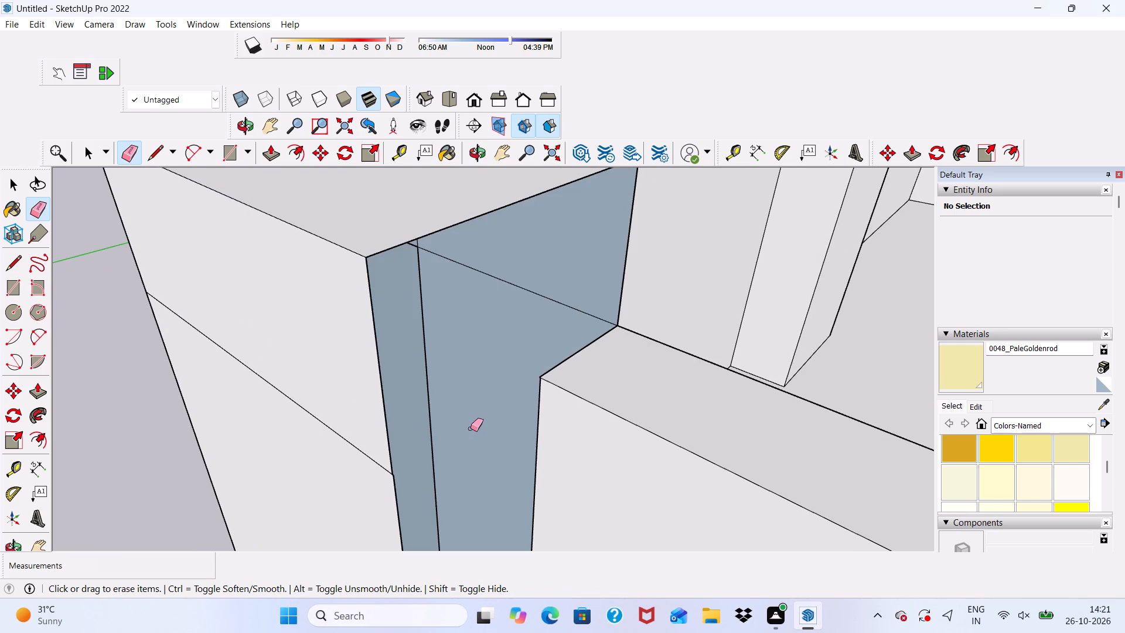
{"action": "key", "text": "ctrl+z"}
Push/Pull the side face of the outer pier's raised block about 1/16" so it sits flush with the pier side below.
{"action": "scroll", "coordinate": [457, 427], "scroll_direction": "up", "scroll_amount": 7}
{"action": "key", "text": "space"}
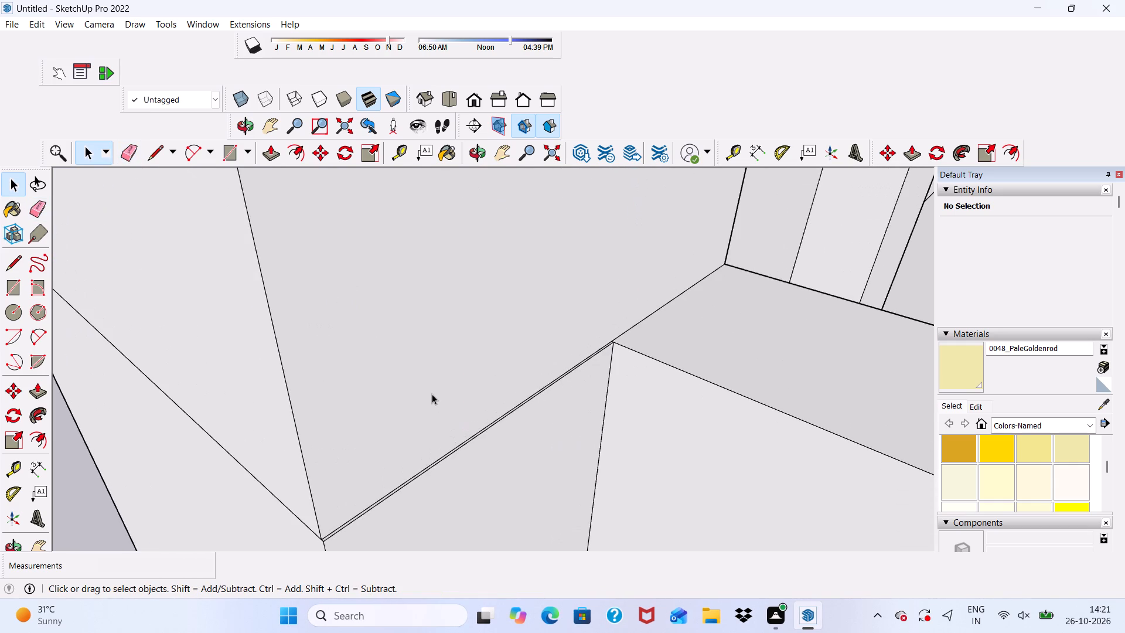
{"action": "left_click", "coordinate": [432, 394]}
{"action": "scroll", "coordinate": [425, 471], "scroll_direction": "up", "scroll_amount": 10}
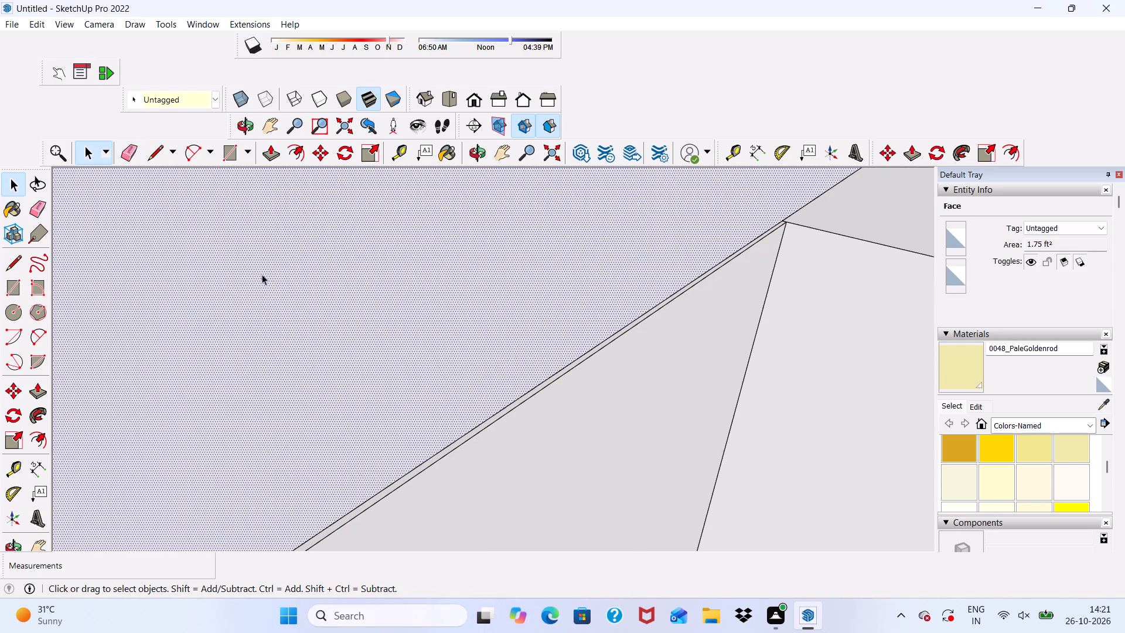
{"action": "left_click", "coordinate": [275, 147]}
{"action": "left_click", "coordinate": [309, 269]}
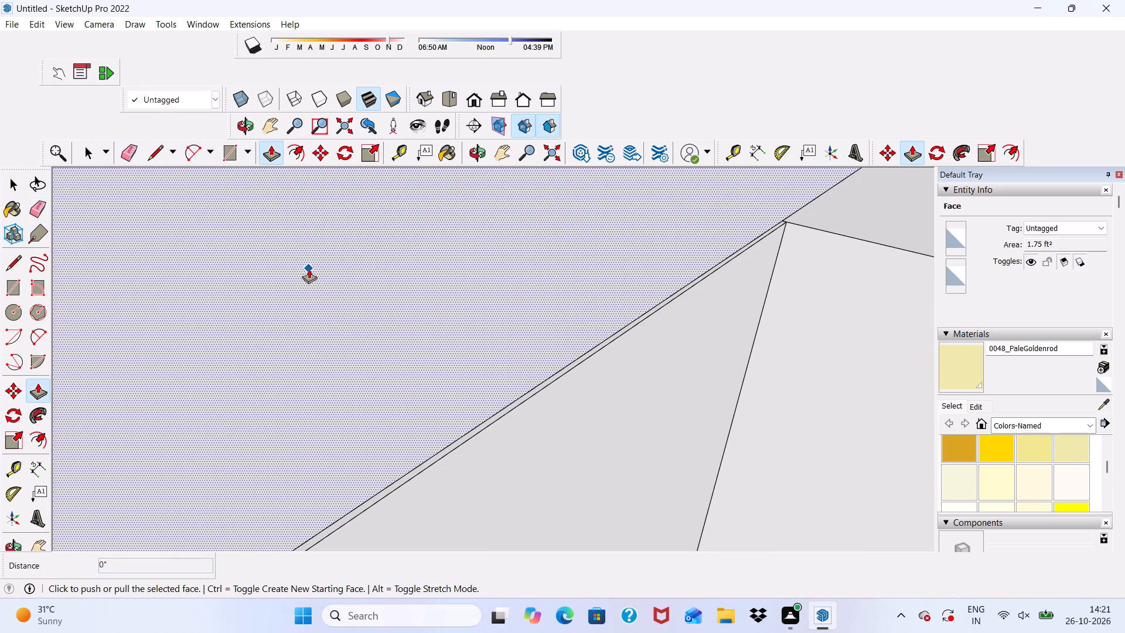
{"action": "scroll", "coordinate": [320, 226], "scroll_direction": "down", "scroll_amount": 3}
{"action": "middle_click_drag", "start_coordinate": [336, 263], "coordinate": [285, 81]}
{"action": "scroll", "coordinate": [335, 164], "scroll_direction": "down", "scroll_amount": 4}
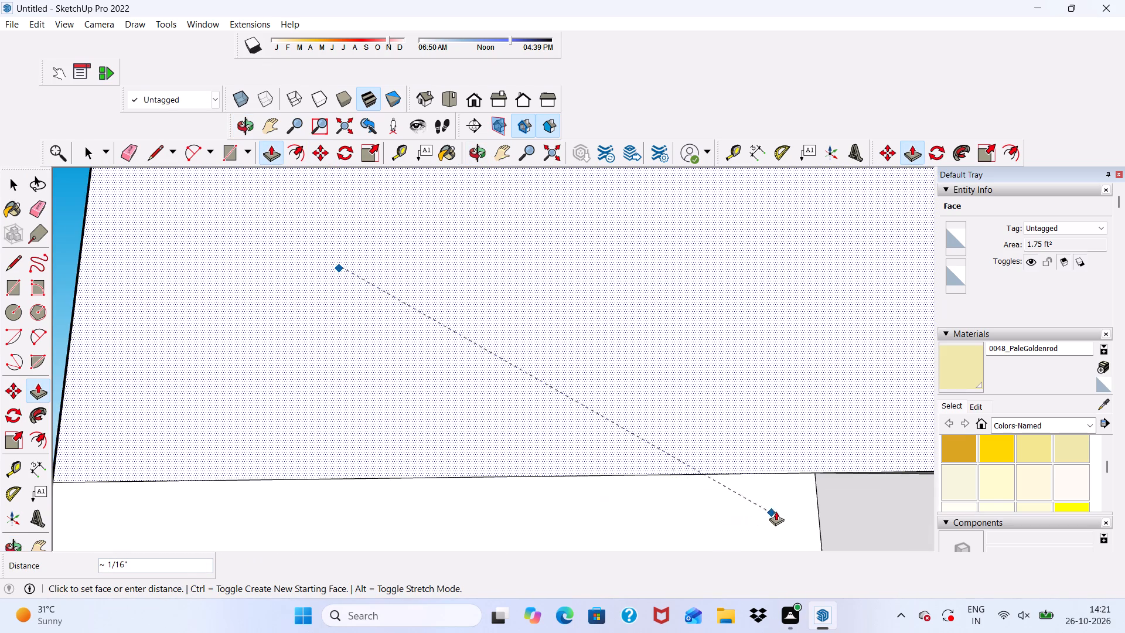
{"action": "left_click", "coordinate": [781, 511]}
Erase the horizontal seams beneath the outer pier's raised block on its inner side and front face.
{"action": "scroll", "coordinate": [671, 371], "scroll_direction": "down", "scroll_amount": 5}
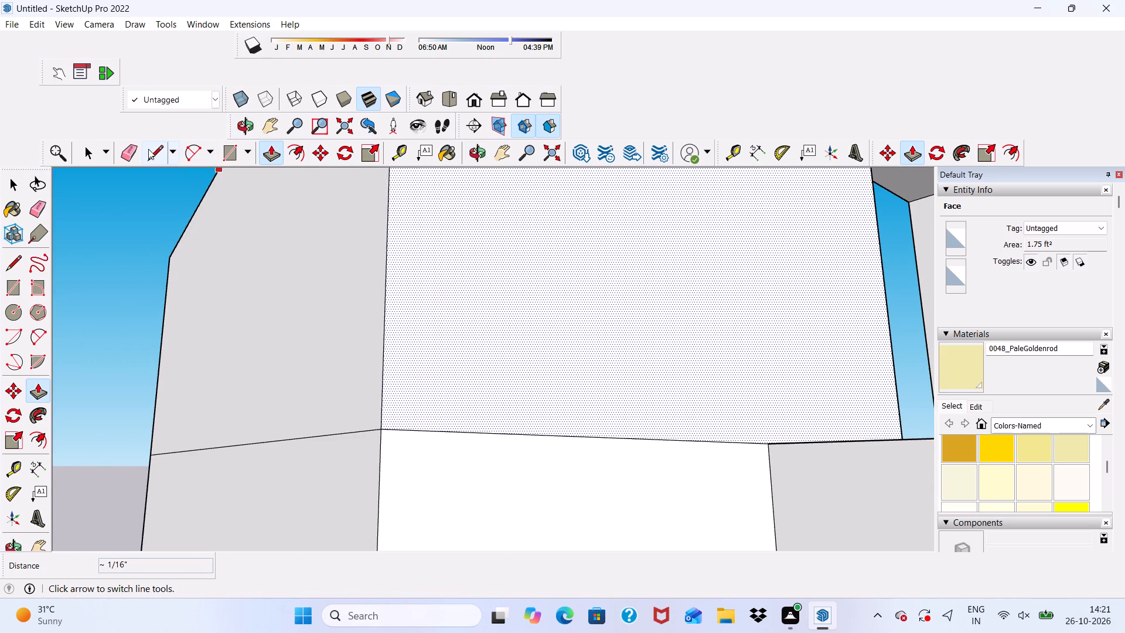
{"action": "left_click", "coordinate": [133, 147]}
{"action": "left_click_drag", "start_coordinate": [523, 409], "coordinate": [523, 428]}
{"action": "left_click_drag", "start_coordinate": [523, 430], "coordinate": [522, 437]}
{"action": "left_click", "coordinate": [522, 437]}
{"action": "scroll", "coordinate": [497, 406], "scroll_direction": "down", "scroll_amount": 4}
{"action": "middle_click_drag", "start_coordinate": [521, 445], "coordinate": [709, 495]}
{"action": "left_click_drag", "start_coordinate": [496, 446], "coordinate": [508, 481]}
Erase the leftover seams on the outer pier's outward side, where it joins the side boundary wall.
{"action": "scroll", "coordinate": [495, 437], "scroll_direction": "down", "scroll_amount": 11}
{"action": "middle_click_drag", "start_coordinate": [476, 416], "coordinate": [483, 418]}
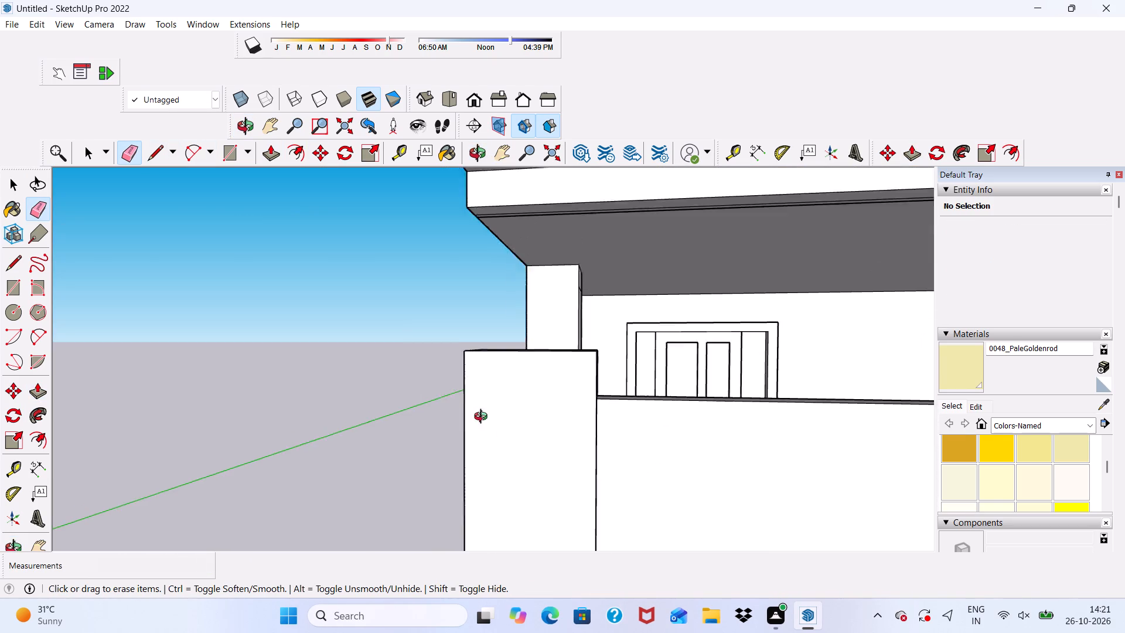
{"action": "middle_click_drag", "start_coordinate": [483, 418], "coordinate": [676, 433]}
{"action": "scroll", "coordinate": [622, 413], "scroll_direction": "up", "scroll_amount": 2}
{"action": "left_click_drag", "start_coordinate": [618, 397], "coordinate": [618, 418]}
{"action": "left_click_drag", "start_coordinate": [601, 368], "coordinate": [592, 393]}
{"action": "left_click_drag", "start_coordinate": [586, 389], "coordinate": [585, 413]}
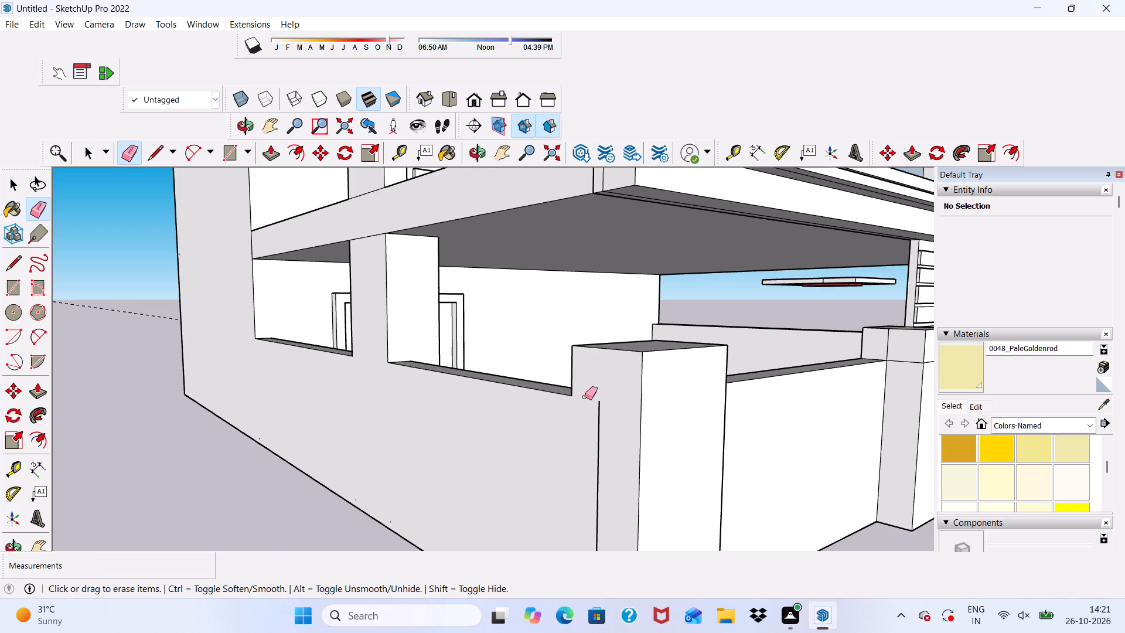
{"action": "left_click_drag", "start_coordinate": [589, 404], "coordinate": [608, 445]}
{"action": "left_click_drag", "start_coordinate": [599, 414], "coordinate": [596, 437]}
Erase the short horizontal seam near the top of the porch column's side face, behind the front wall.
{"action": "scroll", "coordinate": [545, 403], "scroll_direction": "down", "scroll_amount": 7}
{"action": "middle_click_drag", "start_coordinate": [626, 436], "coordinate": [571, 434]}
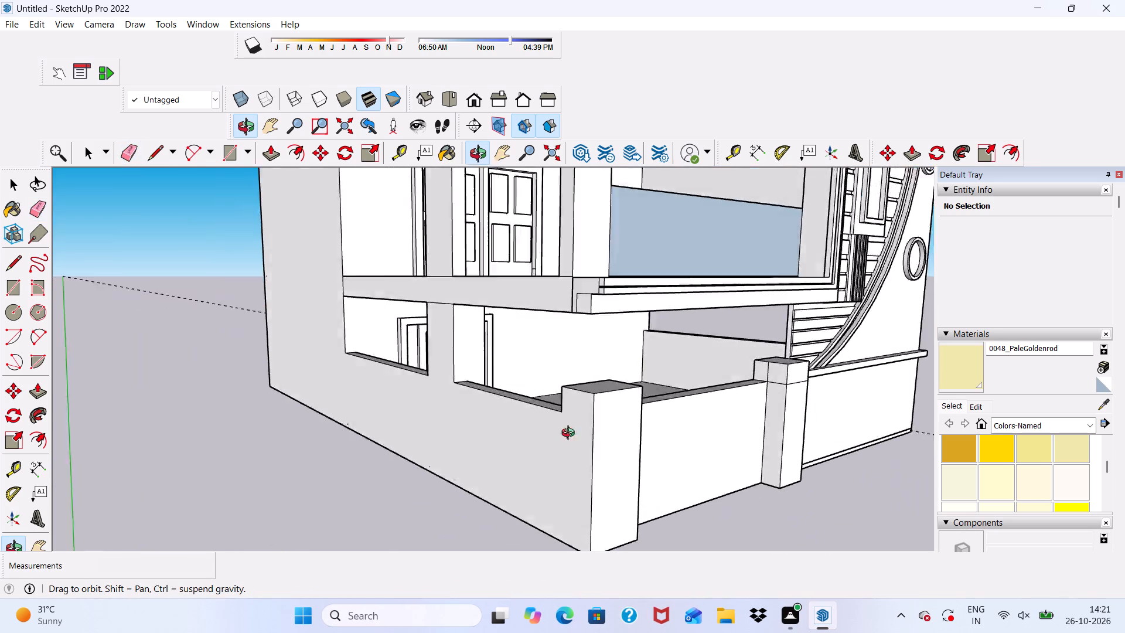
{"action": "middle_click_drag", "start_coordinate": [571, 434], "coordinate": [438, 441]}
{"action": "scroll", "coordinate": [520, 401], "scroll_direction": "down", "scroll_amount": 8}
{"action": "key", "text": "space"}
{"action": "middle_click_drag", "start_coordinate": [575, 438], "coordinate": [587, 445]}
{"action": "scroll", "coordinate": [587, 445], "scroll_direction": "up", "scroll_amount": 9}
{"action": "scroll", "coordinate": [590, 436], "scroll_direction": "down", "scroll_amount": 1}
{"action": "scroll", "coordinate": [564, 354], "scroll_direction": "up", "scroll_amount": 2}
{"action": "scroll", "coordinate": [467, 267], "scroll_direction": "down", "scroll_amount": 2}
{"action": "scroll", "coordinate": [458, 294], "scroll_direction": "up", "scroll_amount": 3}
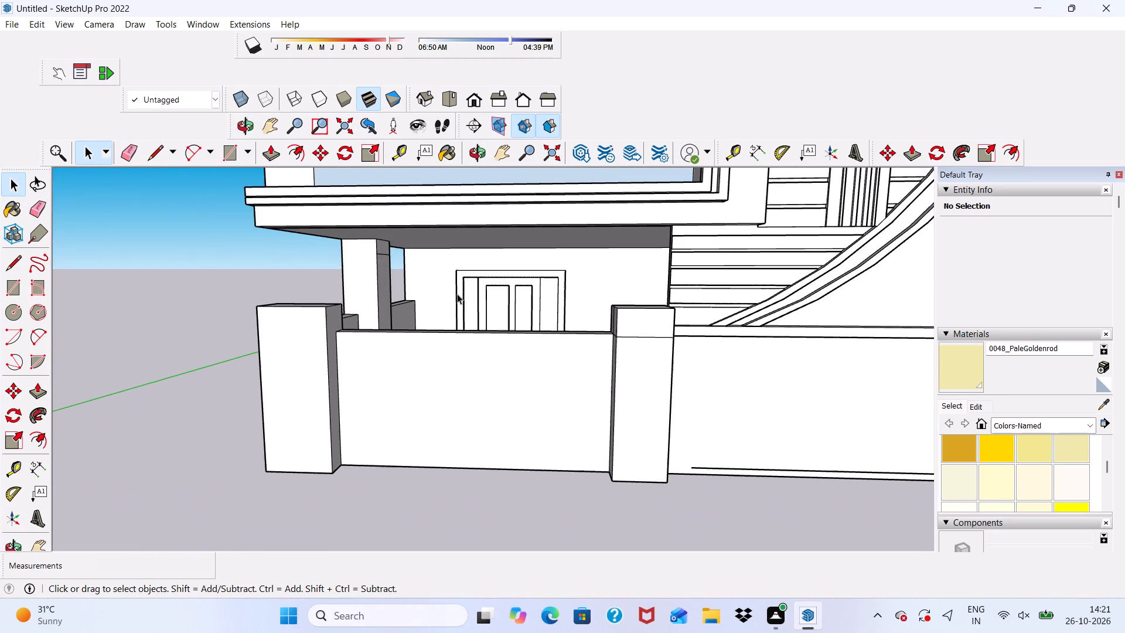
{"action": "left_click", "coordinate": [131, 148]}
{"action": "scroll", "coordinate": [391, 264], "scroll_direction": "up", "scroll_amount": 5}
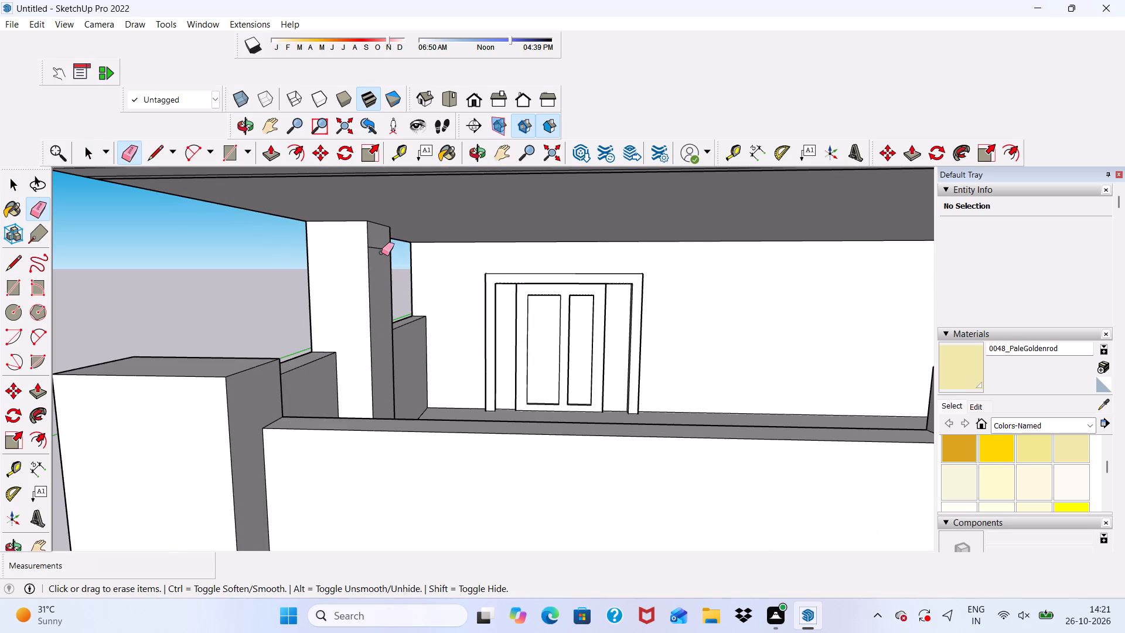
{"action": "left_click_drag", "start_coordinate": [379, 242], "coordinate": [380, 254]}
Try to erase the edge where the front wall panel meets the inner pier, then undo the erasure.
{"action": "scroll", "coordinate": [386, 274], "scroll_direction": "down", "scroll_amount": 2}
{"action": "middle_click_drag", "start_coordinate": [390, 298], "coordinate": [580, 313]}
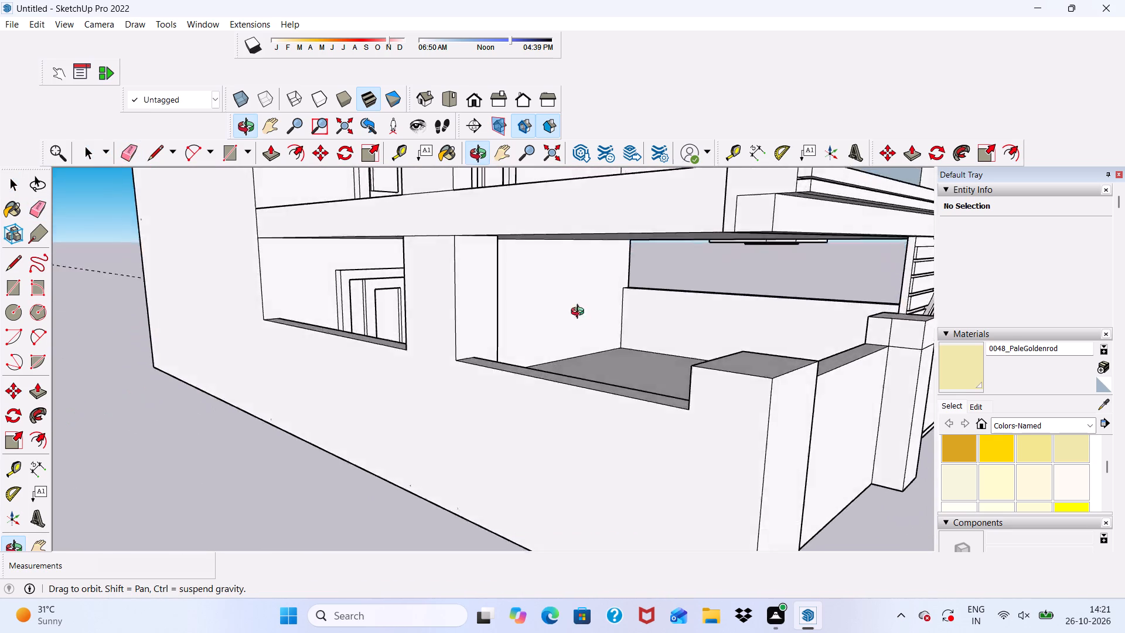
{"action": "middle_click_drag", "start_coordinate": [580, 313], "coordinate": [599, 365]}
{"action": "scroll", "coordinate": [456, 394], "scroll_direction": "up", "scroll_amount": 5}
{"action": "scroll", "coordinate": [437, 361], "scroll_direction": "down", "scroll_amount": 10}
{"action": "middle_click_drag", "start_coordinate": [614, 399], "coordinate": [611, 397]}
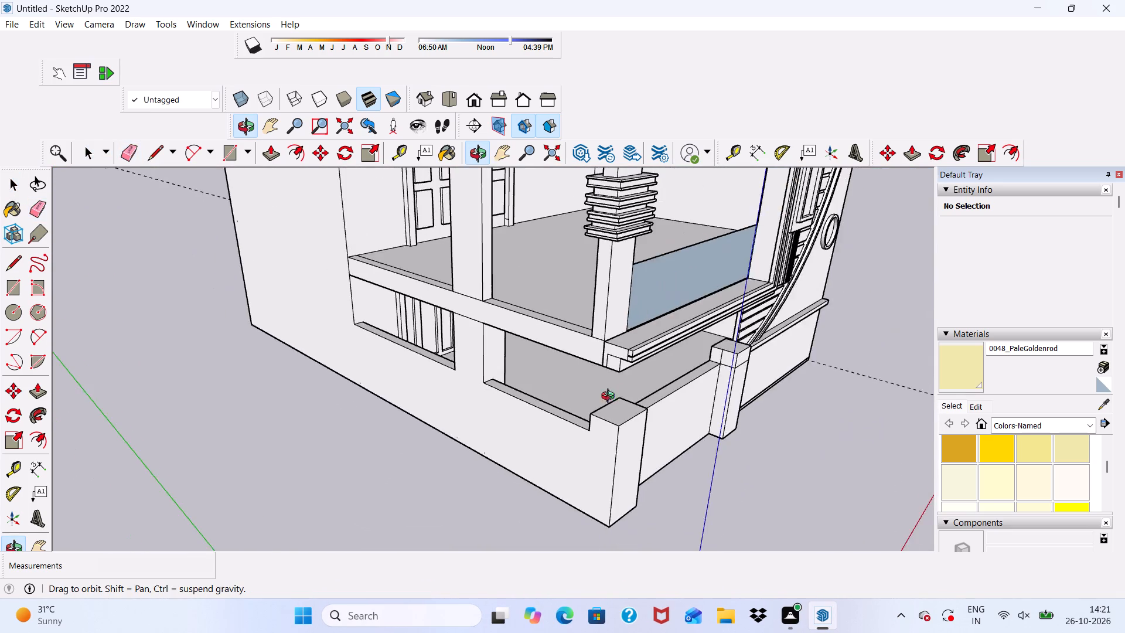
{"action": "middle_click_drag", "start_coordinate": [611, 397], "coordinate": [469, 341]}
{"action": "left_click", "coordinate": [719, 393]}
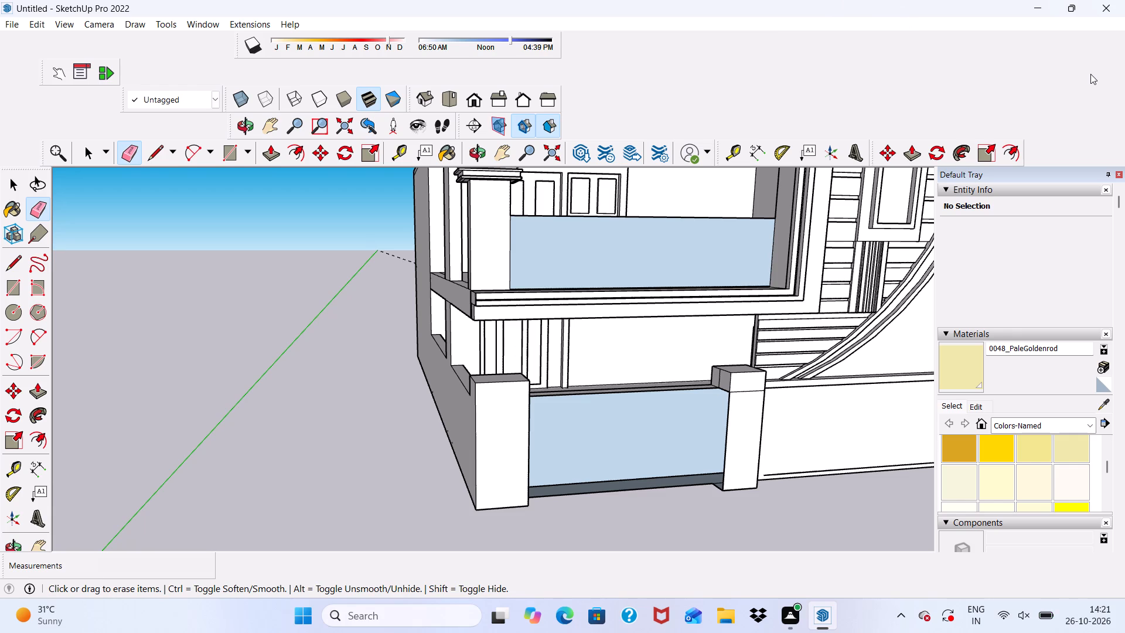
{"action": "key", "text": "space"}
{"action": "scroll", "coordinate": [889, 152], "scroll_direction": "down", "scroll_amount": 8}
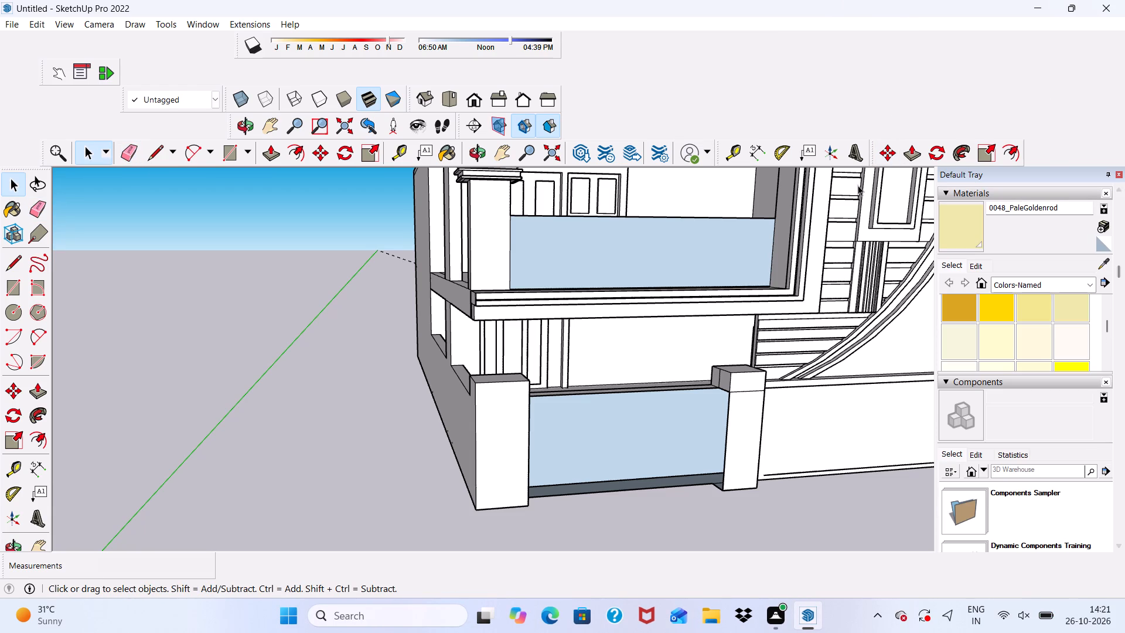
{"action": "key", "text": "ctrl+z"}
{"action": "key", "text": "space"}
Erase the horizontal seam on the inner pier's front face and the seams on its side facing the outer pier.
{"action": "scroll", "coordinate": [727, 309], "scroll_direction": "down", "scroll_amount": 1}
{"action": "scroll", "coordinate": [432, 362], "scroll_direction": "down", "scroll_amount": 7}
{"action": "middle_click_drag", "start_coordinate": [708, 409], "coordinate": [666, 352]}
{"action": "scroll", "coordinate": [658, 349], "scroll_direction": "up", "scroll_amount": 9}
{"action": "left_click", "coordinate": [128, 141]}
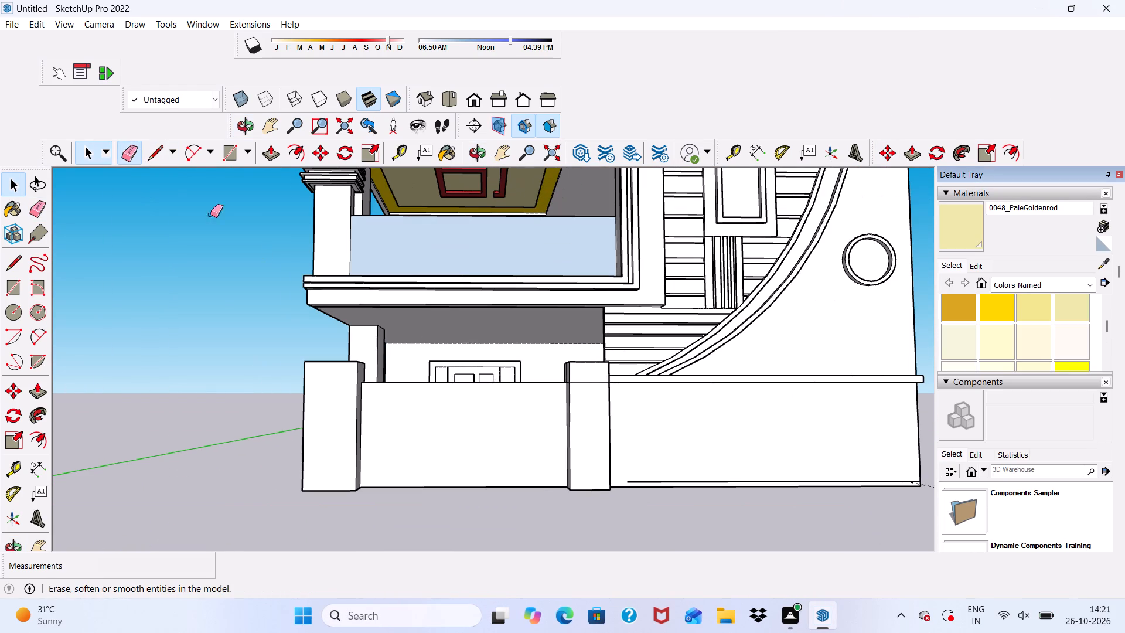
{"action": "scroll", "coordinate": [527, 338], "scroll_direction": "up", "scroll_amount": 5}
{"action": "scroll", "coordinate": [605, 450], "scroll_direction": "up", "scroll_amount": 1}
{"action": "left_click_drag", "start_coordinate": [717, 476], "coordinate": [717, 495]}
{"action": "middle_click_drag", "start_coordinate": [664, 480], "coordinate": [735, 486]}
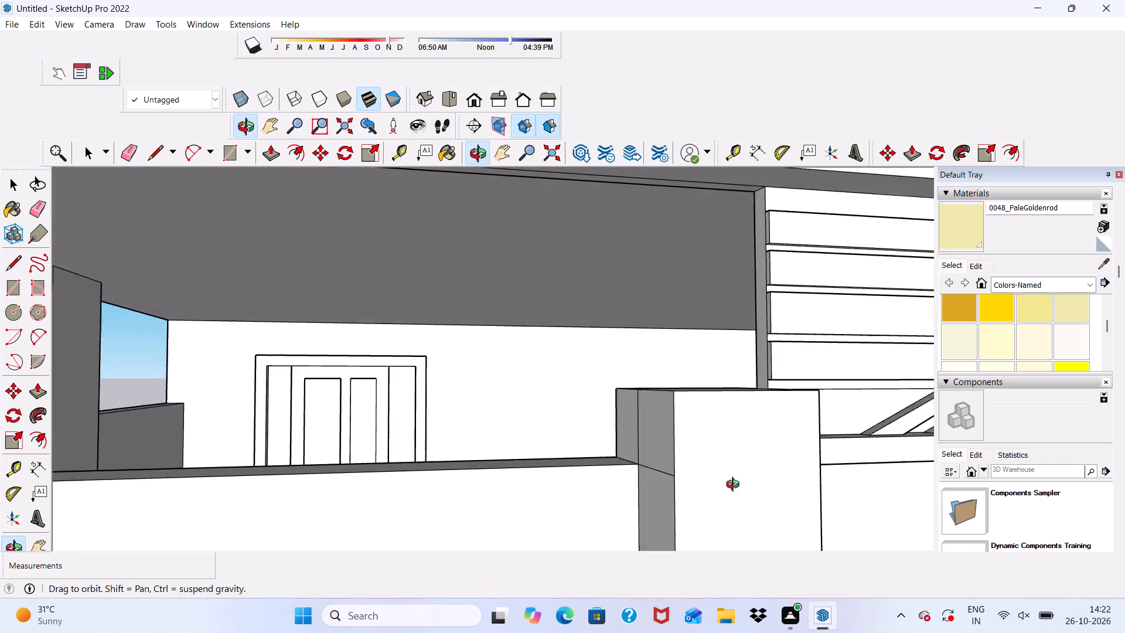
{"action": "middle_click_drag", "start_coordinate": [735, 486], "coordinate": [768, 494]}
{"action": "scroll", "coordinate": [625, 470], "scroll_direction": "up", "scroll_amount": 5}
{"action": "left_click_drag", "start_coordinate": [647, 442], "coordinate": [656, 467]}
{"action": "left_click_drag", "start_coordinate": [623, 406], "coordinate": [632, 410]}
{"action": "scroll", "coordinate": [659, 418], "scroll_direction": "down", "scroll_amount": 2}
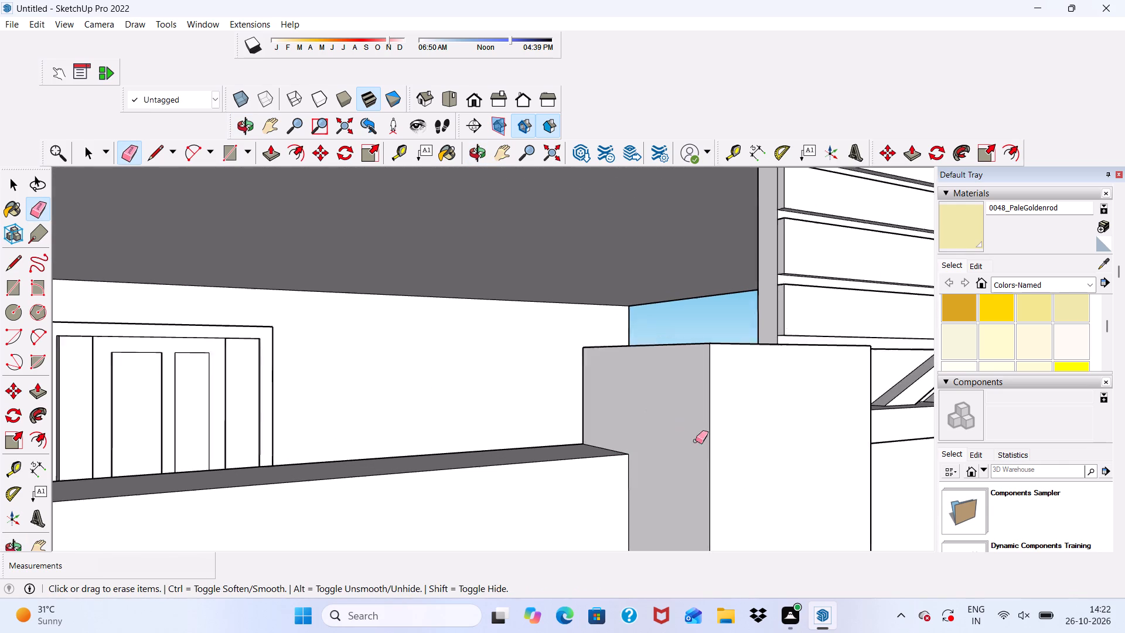
Erase the vertical seam on the inner pier's raised block, on the side facing the staircase wall.
{"action": "middle_click_drag", "start_coordinate": [719, 452], "coordinate": [503, 413]}
{"action": "scroll", "coordinate": [513, 399], "scroll_direction": "down", "scroll_amount": 3}
{"action": "middle_click_drag", "start_coordinate": [602, 451], "coordinate": [523, 504]}
{"action": "scroll", "coordinate": [661, 451], "scroll_direction": "up", "scroll_amount": 5}
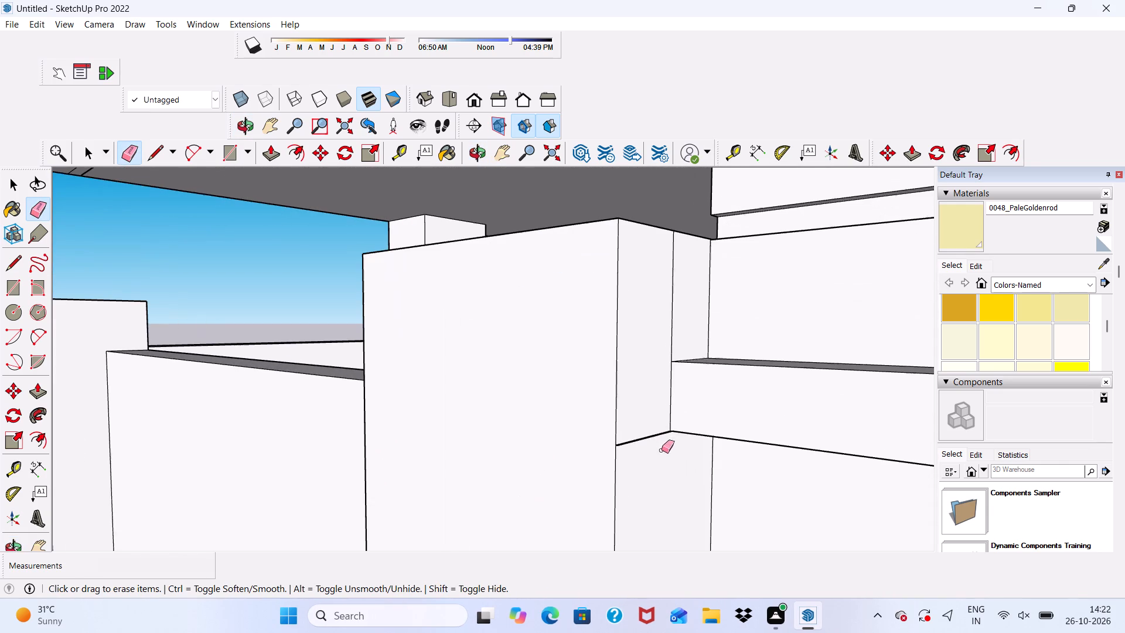
{"action": "scroll", "coordinate": [662, 361], "scroll_direction": "up", "scroll_amount": 2}
{"action": "left_click_drag", "start_coordinate": [666, 318], "coordinate": [679, 315]}
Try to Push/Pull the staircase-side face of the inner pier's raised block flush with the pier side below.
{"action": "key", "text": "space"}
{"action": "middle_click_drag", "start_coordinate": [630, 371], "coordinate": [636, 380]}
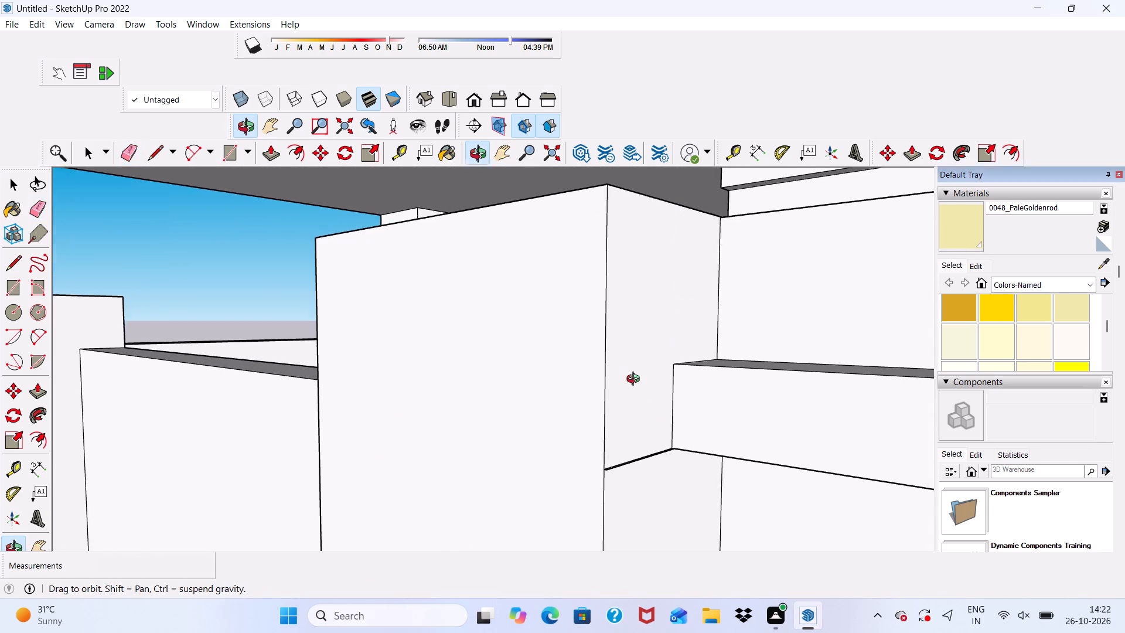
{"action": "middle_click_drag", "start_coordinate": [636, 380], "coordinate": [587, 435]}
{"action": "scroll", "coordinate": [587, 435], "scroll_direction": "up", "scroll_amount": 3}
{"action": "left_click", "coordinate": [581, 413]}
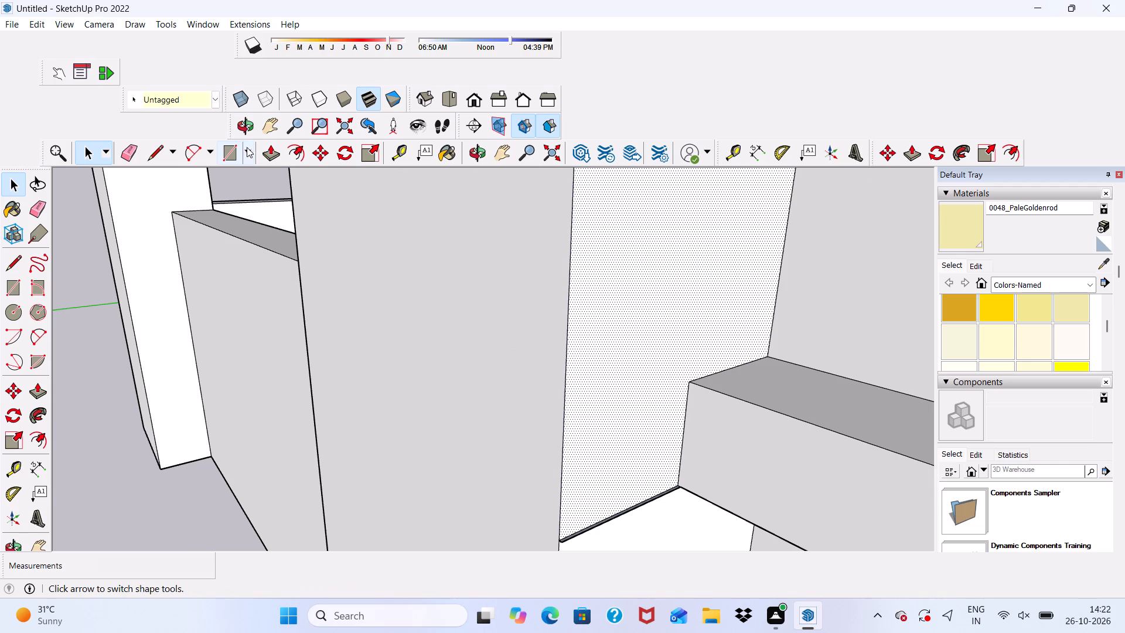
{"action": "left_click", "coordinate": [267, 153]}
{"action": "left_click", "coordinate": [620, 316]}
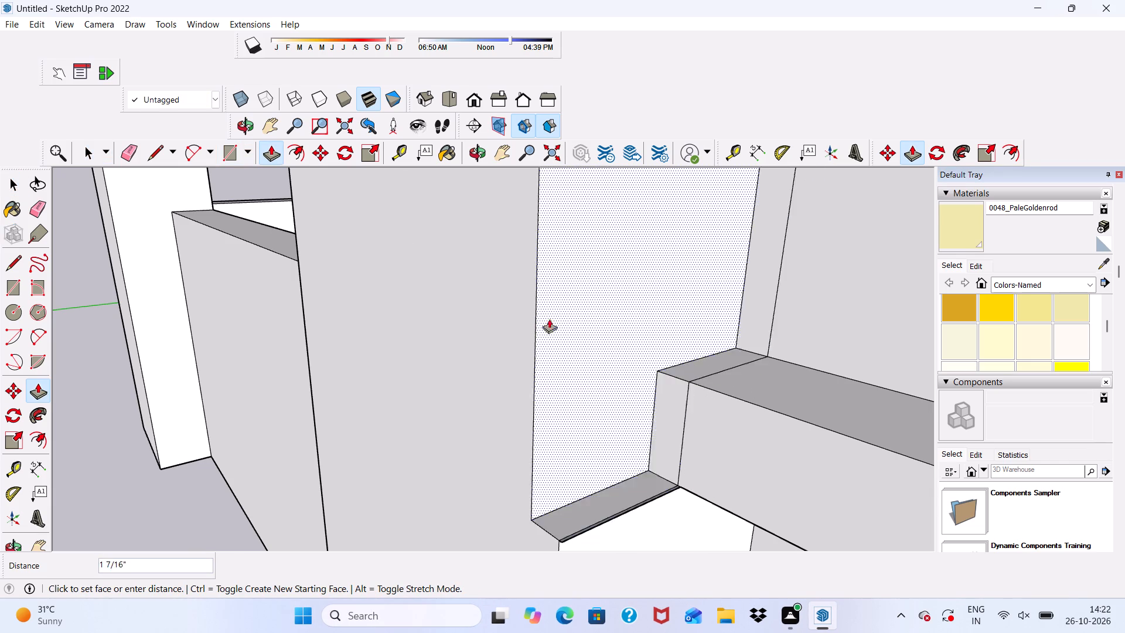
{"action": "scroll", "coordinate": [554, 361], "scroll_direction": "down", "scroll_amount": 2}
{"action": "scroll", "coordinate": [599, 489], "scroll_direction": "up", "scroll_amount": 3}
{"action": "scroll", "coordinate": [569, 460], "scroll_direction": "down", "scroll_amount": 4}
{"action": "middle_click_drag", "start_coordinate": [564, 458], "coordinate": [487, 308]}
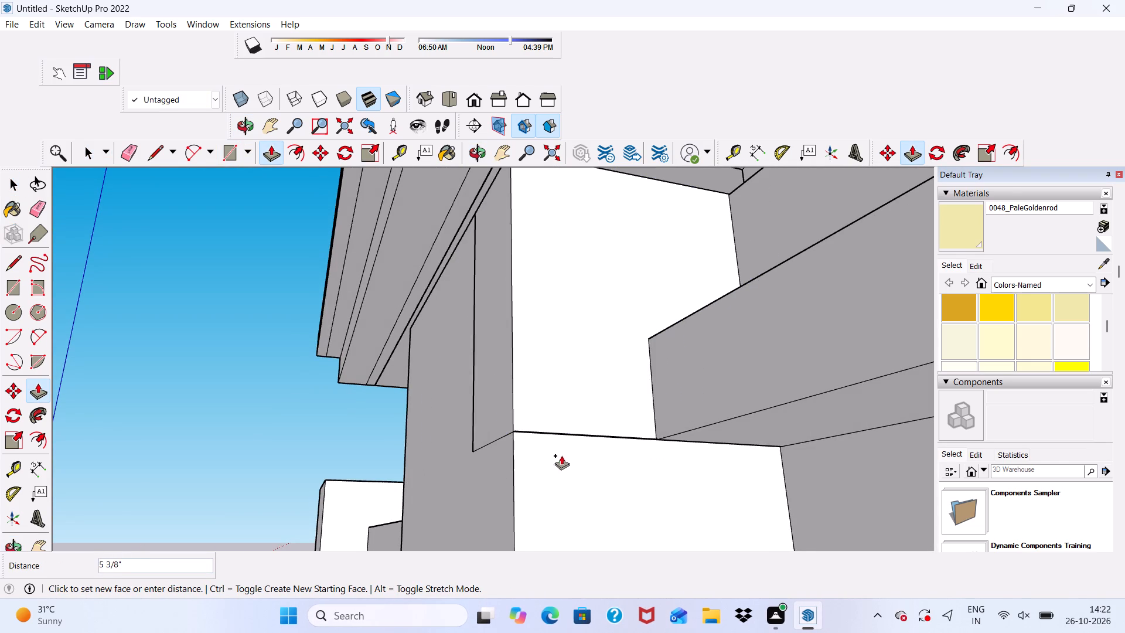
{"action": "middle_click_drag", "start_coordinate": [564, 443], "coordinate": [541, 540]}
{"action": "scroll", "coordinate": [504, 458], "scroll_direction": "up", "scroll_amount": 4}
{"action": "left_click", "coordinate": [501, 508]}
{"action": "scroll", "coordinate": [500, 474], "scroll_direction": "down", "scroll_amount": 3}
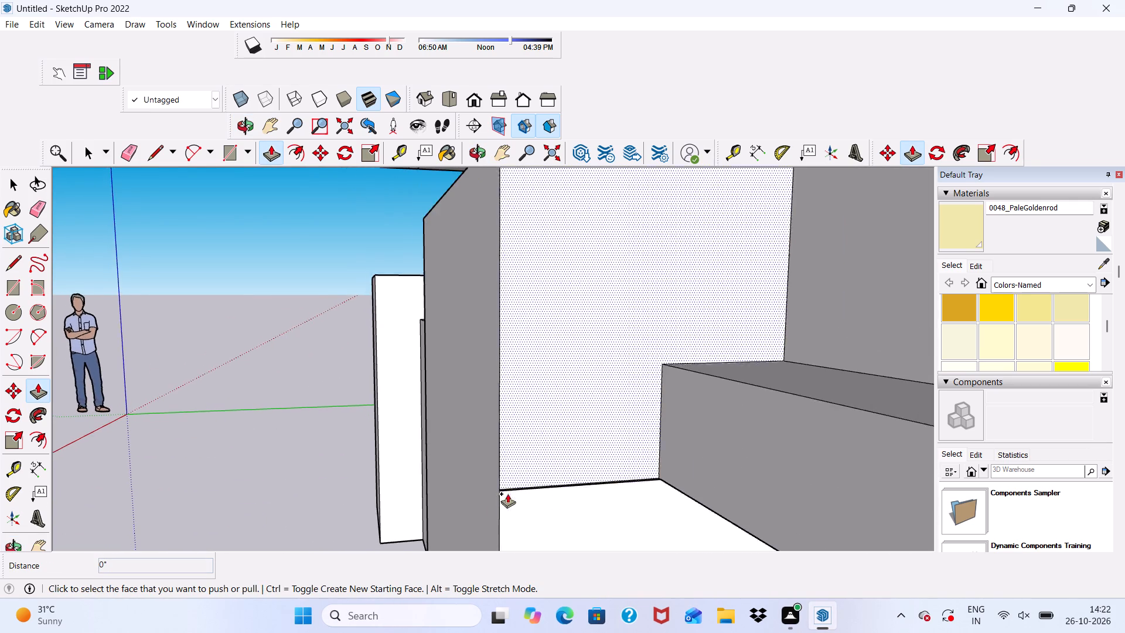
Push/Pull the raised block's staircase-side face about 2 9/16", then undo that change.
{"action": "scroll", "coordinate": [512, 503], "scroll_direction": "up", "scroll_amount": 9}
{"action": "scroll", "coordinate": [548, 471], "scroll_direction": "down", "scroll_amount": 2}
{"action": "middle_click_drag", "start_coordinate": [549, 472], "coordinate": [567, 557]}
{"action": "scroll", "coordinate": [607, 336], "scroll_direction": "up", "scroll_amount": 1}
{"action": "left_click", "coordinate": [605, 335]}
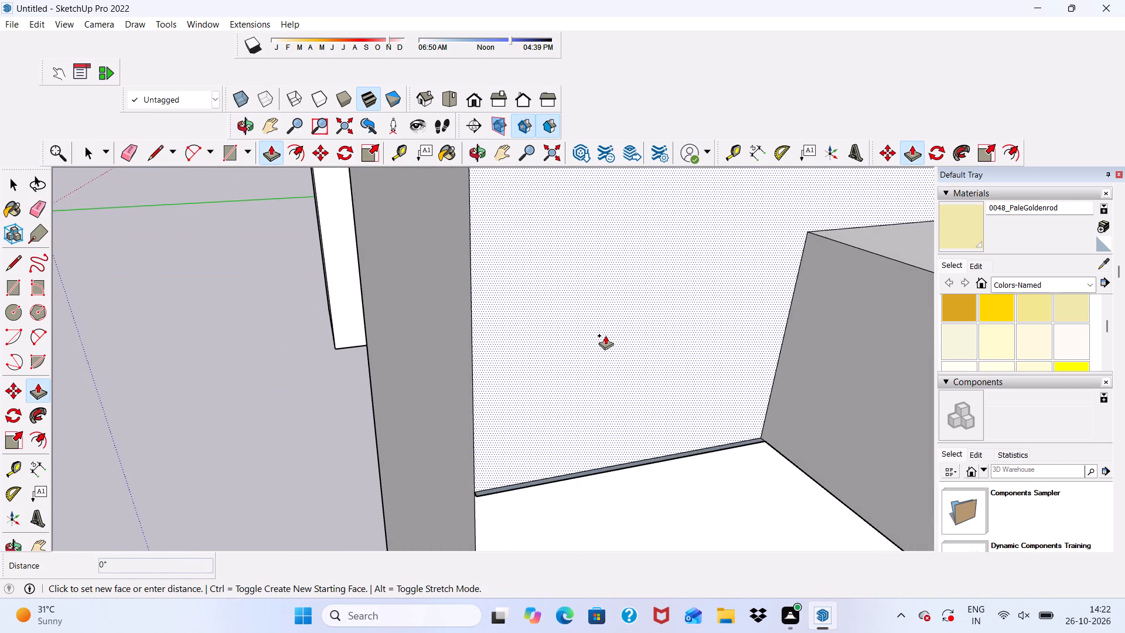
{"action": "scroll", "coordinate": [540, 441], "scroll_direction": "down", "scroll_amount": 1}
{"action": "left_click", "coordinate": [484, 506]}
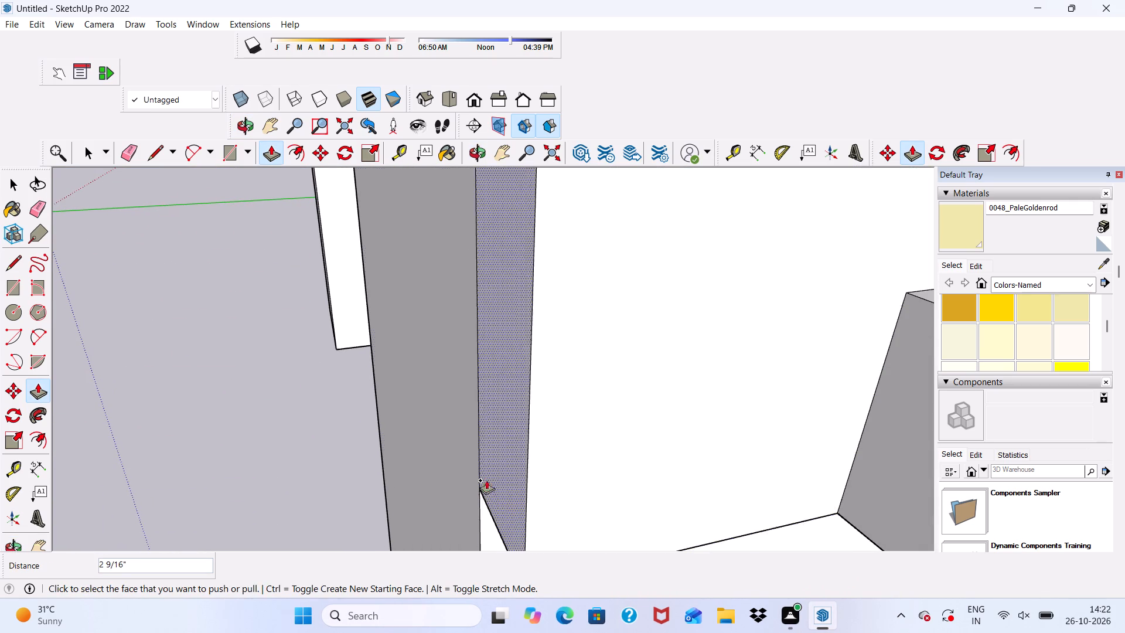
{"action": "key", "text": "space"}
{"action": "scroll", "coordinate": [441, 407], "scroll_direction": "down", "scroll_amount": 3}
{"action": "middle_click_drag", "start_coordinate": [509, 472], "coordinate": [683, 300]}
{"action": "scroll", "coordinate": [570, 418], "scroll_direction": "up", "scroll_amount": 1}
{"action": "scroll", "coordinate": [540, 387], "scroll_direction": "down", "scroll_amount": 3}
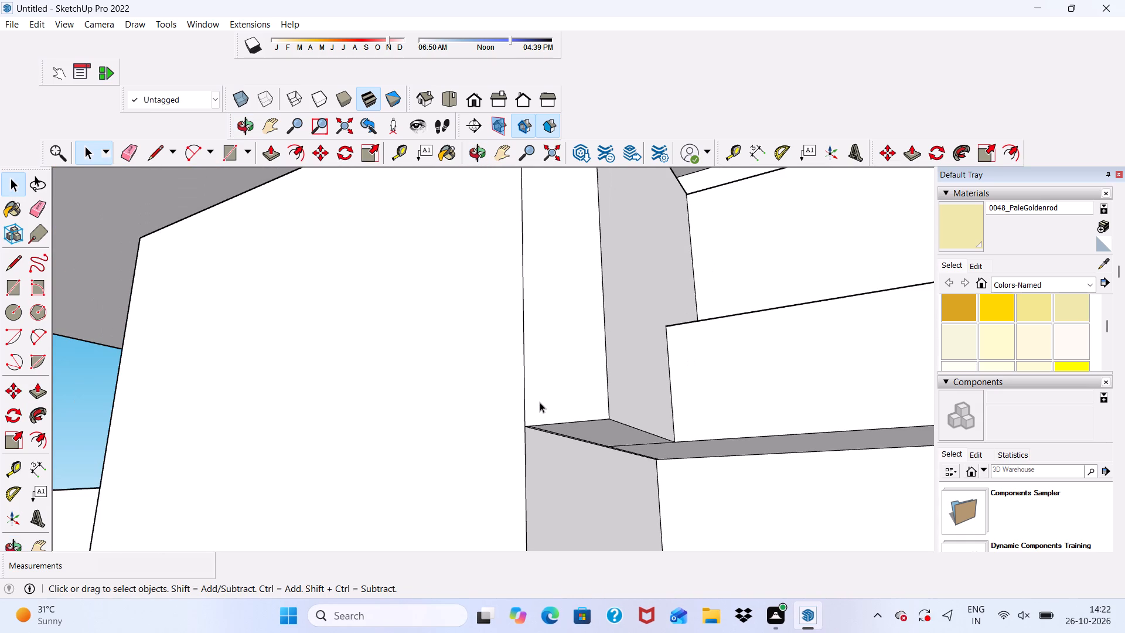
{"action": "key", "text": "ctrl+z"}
Erase the thin ledge edges and horizontal seam beneath the inner pier's raised block on its staircase side.
{"action": "scroll", "coordinate": [590, 428], "scroll_direction": "up", "scroll_amount": 9}
{"action": "middle_click_drag", "start_coordinate": [557, 460], "coordinate": [557, 468]}
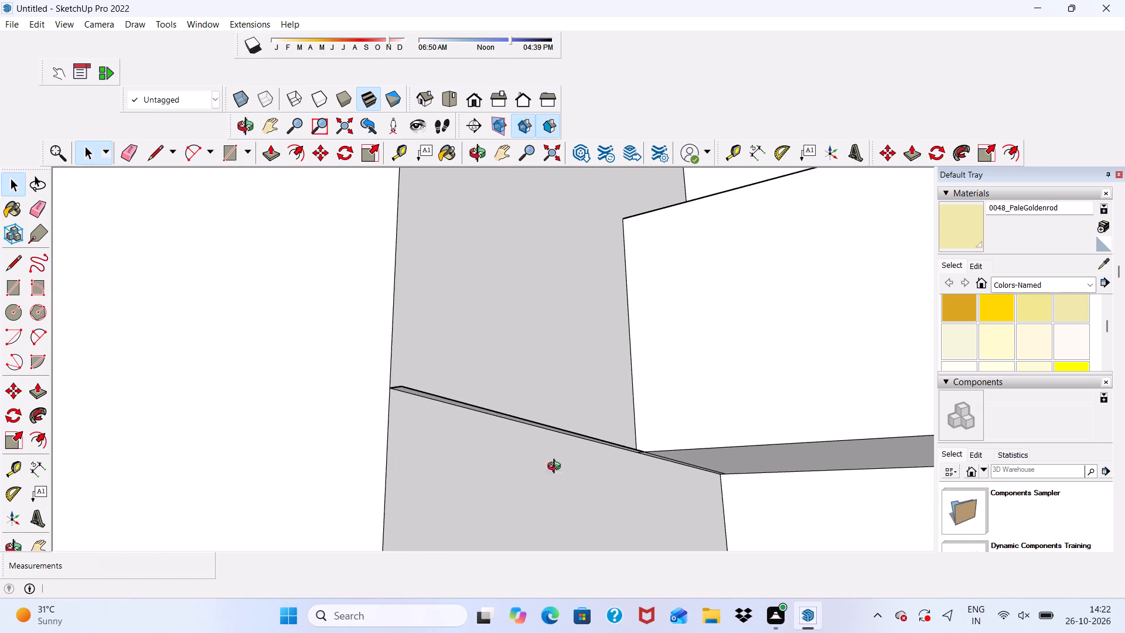
{"action": "middle_click_drag", "start_coordinate": [557, 468], "coordinate": [481, 367]}
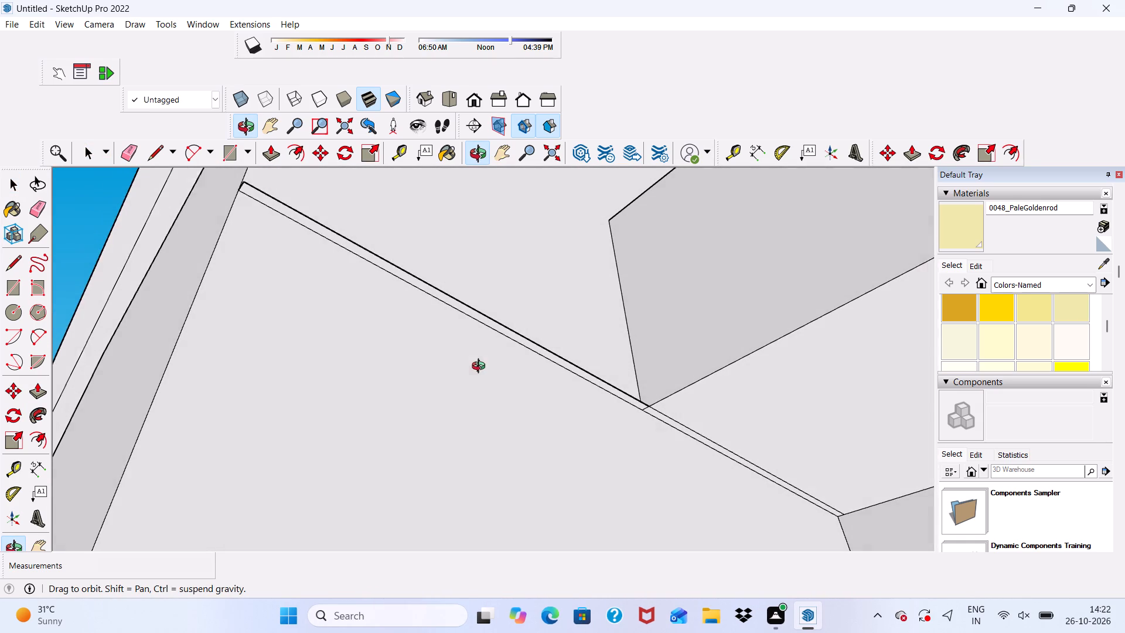
{"action": "middle_click_drag", "start_coordinate": [481, 367], "coordinate": [481, 365]}
{"action": "left_click", "coordinate": [128, 155]}
{"action": "scroll", "coordinate": [337, 274], "scroll_direction": "up", "scroll_amount": 2}
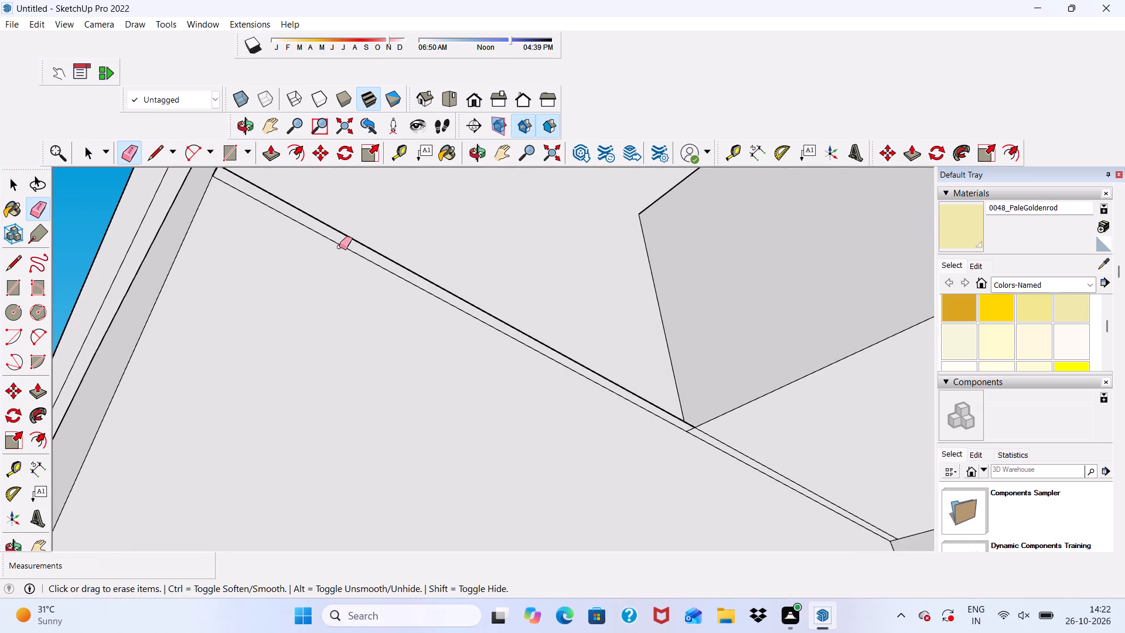
{"action": "left_click", "coordinate": [341, 234]}
{"action": "scroll", "coordinate": [353, 241], "scroll_direction": "down", "scroll_amount": 3}
{"action": "middle_click_drag", "start_coordinate": [369, 278], "coordinate": [413, 443]}
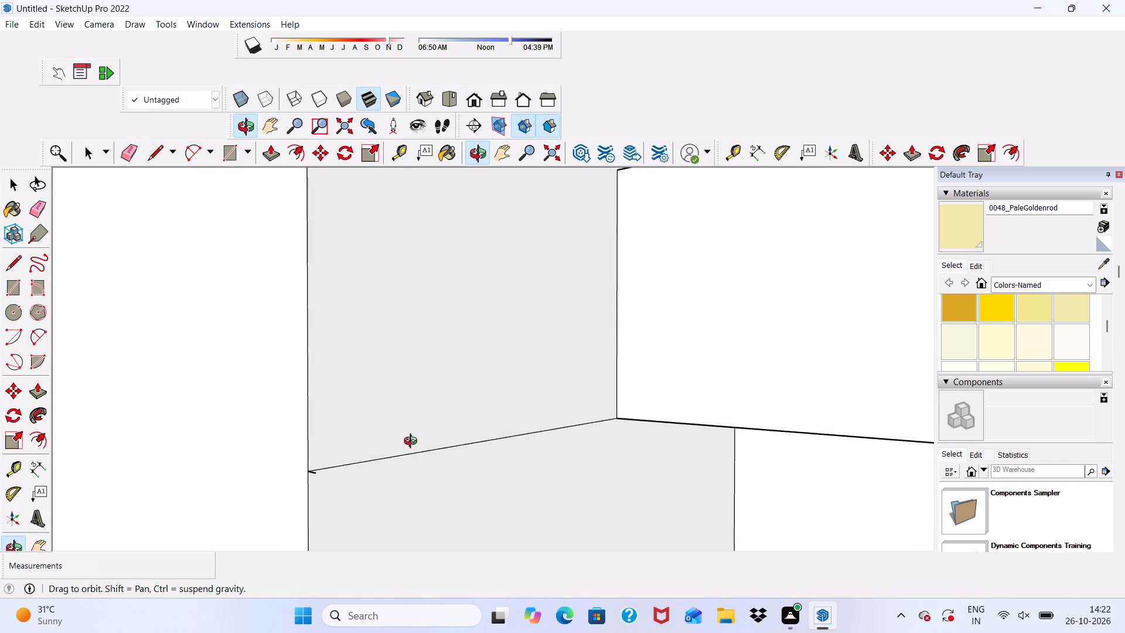
{"action": "middle_click_drag", "start_coordinate": [413, 443], "coordinate": [375, 505]}
{"action": "scroll", "coordinate": [349, 484], "scroll_direction": "up", "scroll_amount": 1}
{"action": "scroll", "coordinate": [345, 414], "scroll_direction": "down", "scroll_amount": 5}
{"action": "scroll", "coordinate": [291, 546], "scroll_direction": "up", "scroll_amount": 16}
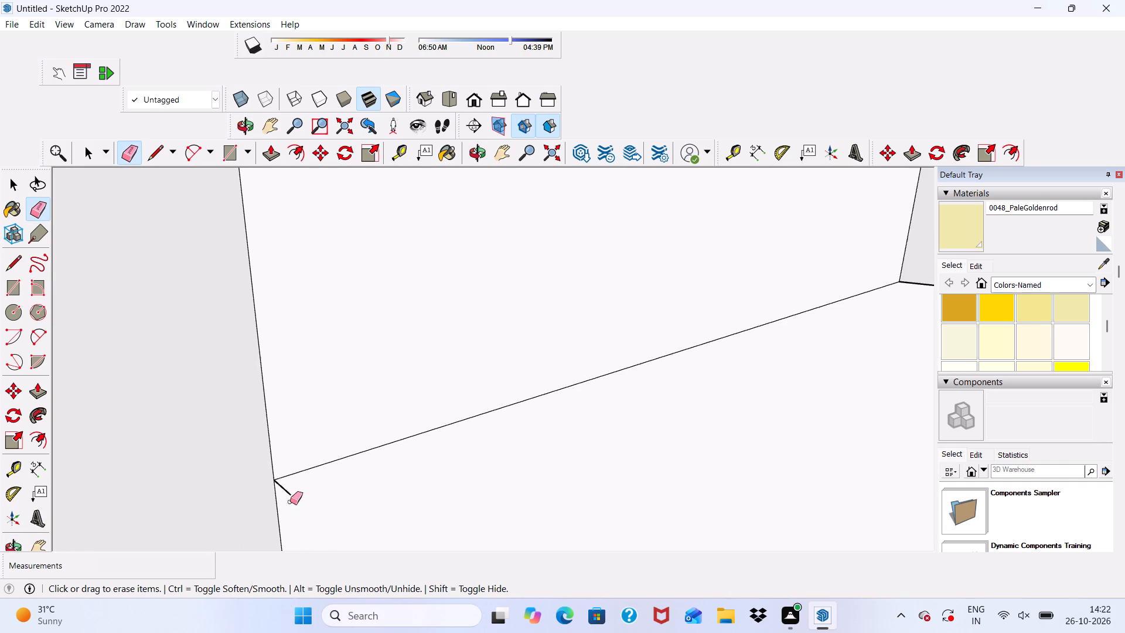
{"action": "left_click", "coordinate": [280, 484]}
{"action": "left_click_drag", "start_coordinate": [294, 468], "coordinate": [301, 477]}
Erase the leftover seam line across the underside of the projecting wall band beside the inner pier.
{"action": "scroll", "coordinate": [311, 457], "scroll_direction": "down", "scroll_amount": 5}
{"action": "middle_click_drag", "start_coordinate": [594, 478], "coordinate": [599, 412]}
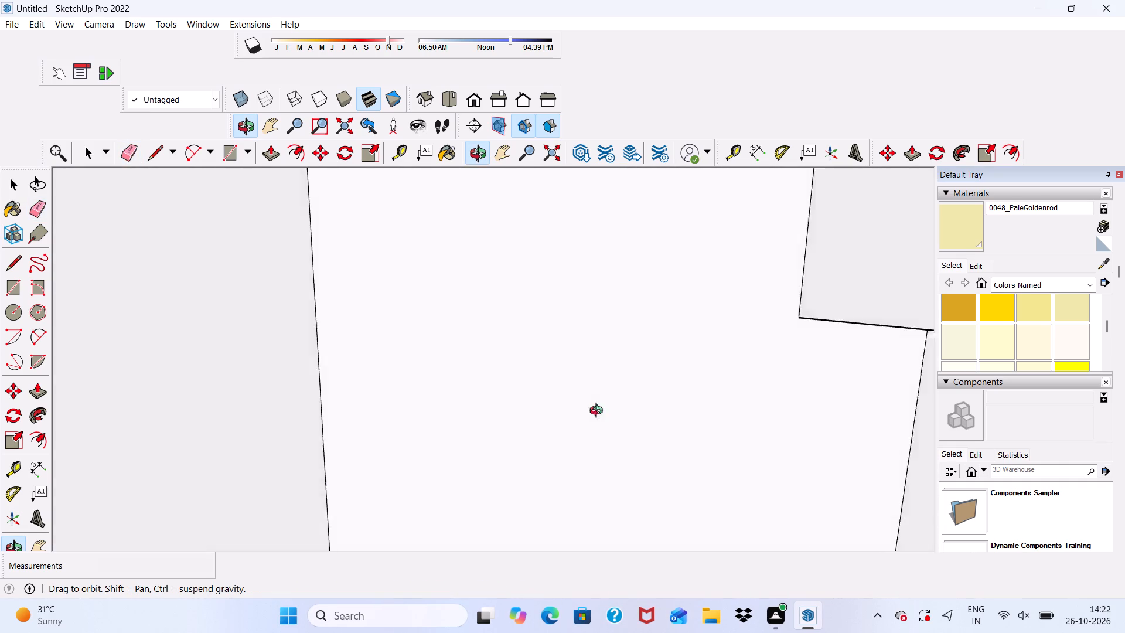
{"action": "middle_click_drag", "start_coordinate": [599, 412], "coordinate": [698, 301]}
{"action": "scroll", "coordinate": [765, 415], "scroll_direction": "up", "scroll_amount": 10}
{"action": "left_click_drag", "start_coordinate": [691, 372], "coordinate": [691, 372]}
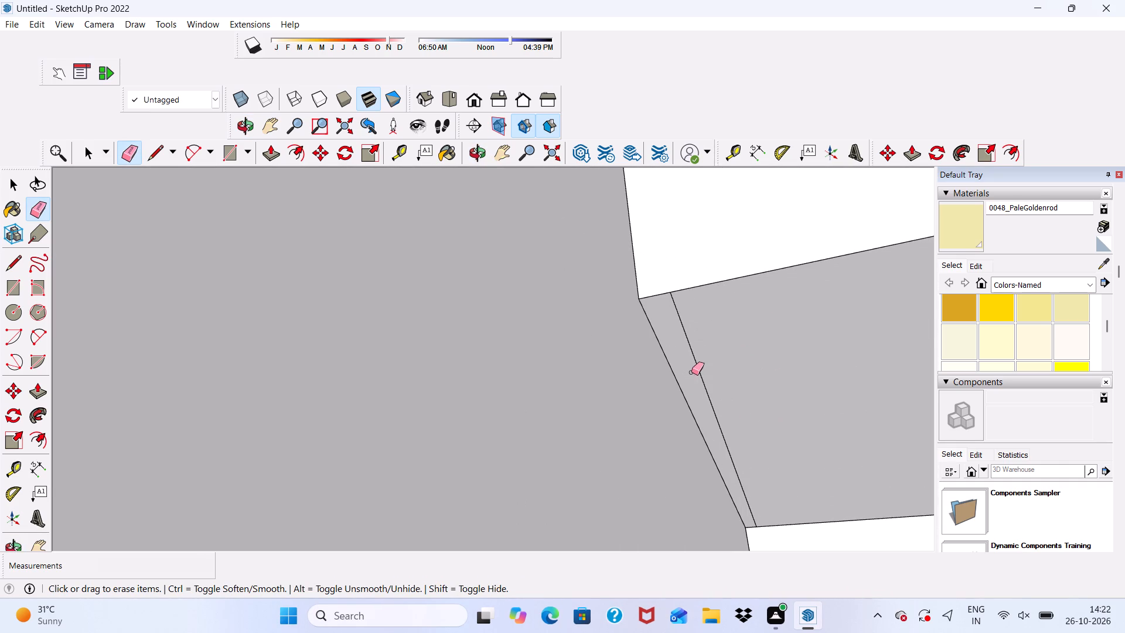
{"action": "left_click_drag", "start_coordinate": [691, 372], "coordinate": [718, 399]}
Inspect both piers and the wall between them from several angles for remaining seams.
{"action": "scroll", "coordinate": [714, 406], "scroll_direction": "down", "scroll_amount": 7}
{"action": "key", "text": "space"}
{"action": "scroll", "coordinate": [616, 372], "scroll_direction": "down", "scroll_amount": 10}
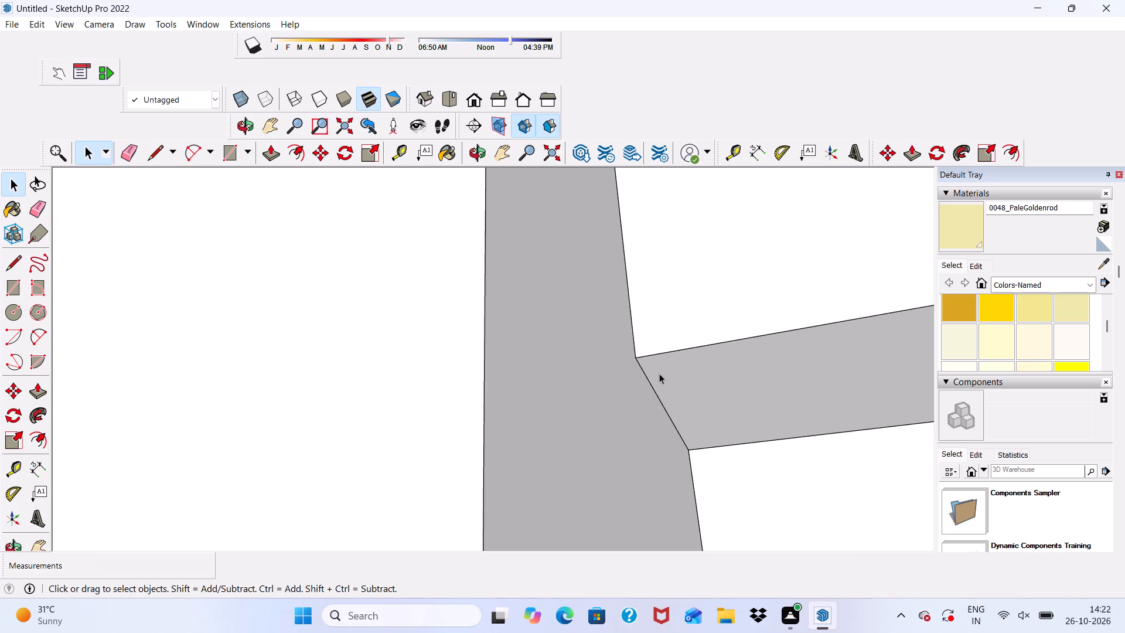
{"action": "scroll", "coordinate": [659, 373], "scroll_direction": "down", "scroll_amount": 18}
{"action": "scroll", "coordinate": [574, 192], "scroll_direction": "up", "scroll_amount": 5}
{"action": "scroll", "coordinate": [591, 222], "scroll_direction": "down", "scroll_amount": 2}
{"action": "middle_click_drag", "start_coordinate": [599, 236], "coordinate": [560, 410]}
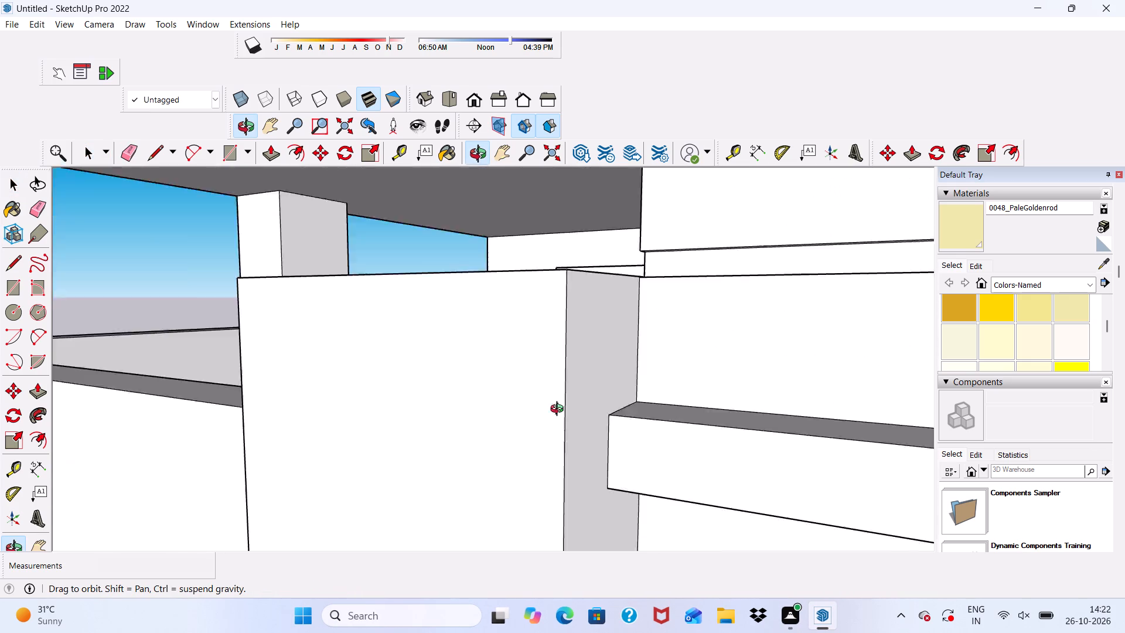
{"action": "middle_click_drag", "start_coordinate": [560, 410], "coordinate": [766, 435]}
{"action": "scroll", "coordinate": [770, 437], "scroll_direction": "up", "scroll_amount": 1}
{"action": "scroll", "coordinate": [556, 353], "scroll_direction": "down", "scroll_amount": 5}
{"action": "key", "text": "space"}
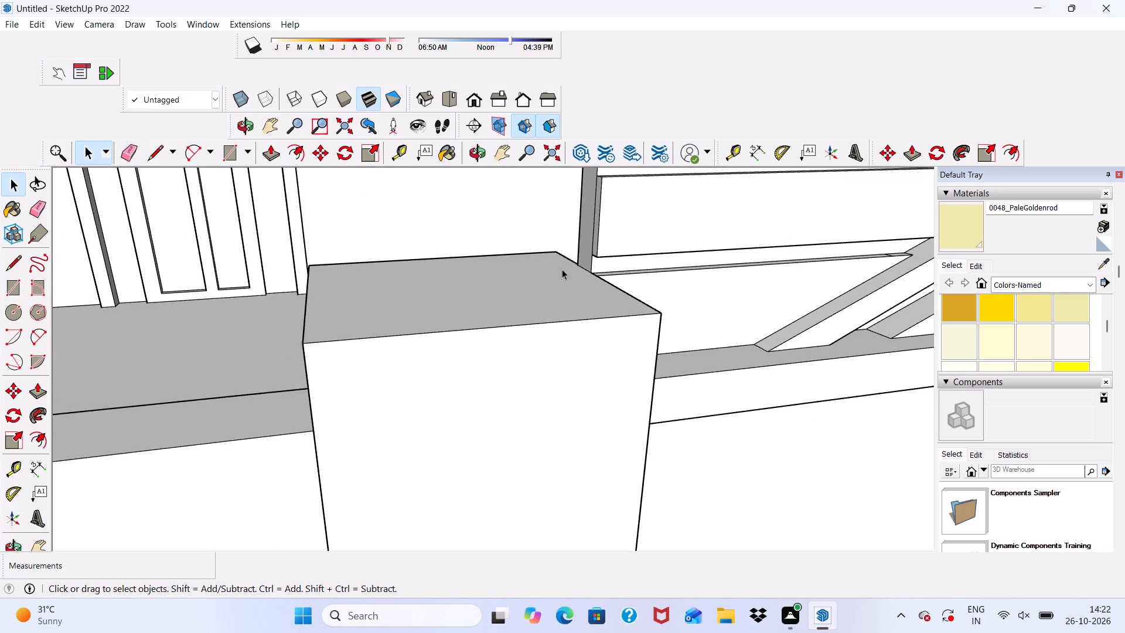
{"action": "scroll", "coordinate": [567, 241], "scroll_direction": "up", "scroll_amount": 6}
{"action": "scroll", "coordinate": [567, 241], "scroll_direction": "down", "scroll_amount": 15}
{"action": "middle_click_drag", "start_coordinate": [551, 441], "coordinate": [459, 366]}
{"action": "scroll", "coordinate": [468, 363], "scroll_direction": "up", "scroll_amount": 1}
{"action": "scroll", "coordinate": [452, 338], "scroll_direction": "down", "scroll_amount": 6}
{"action": "middle_click_drag", "start_coordinate": [497, 404], "coordinate": [531, 410]}
{"action": "scroll", "coordinate": [574, 399], "scroll_direction": "down", "scroll_amount": 8}
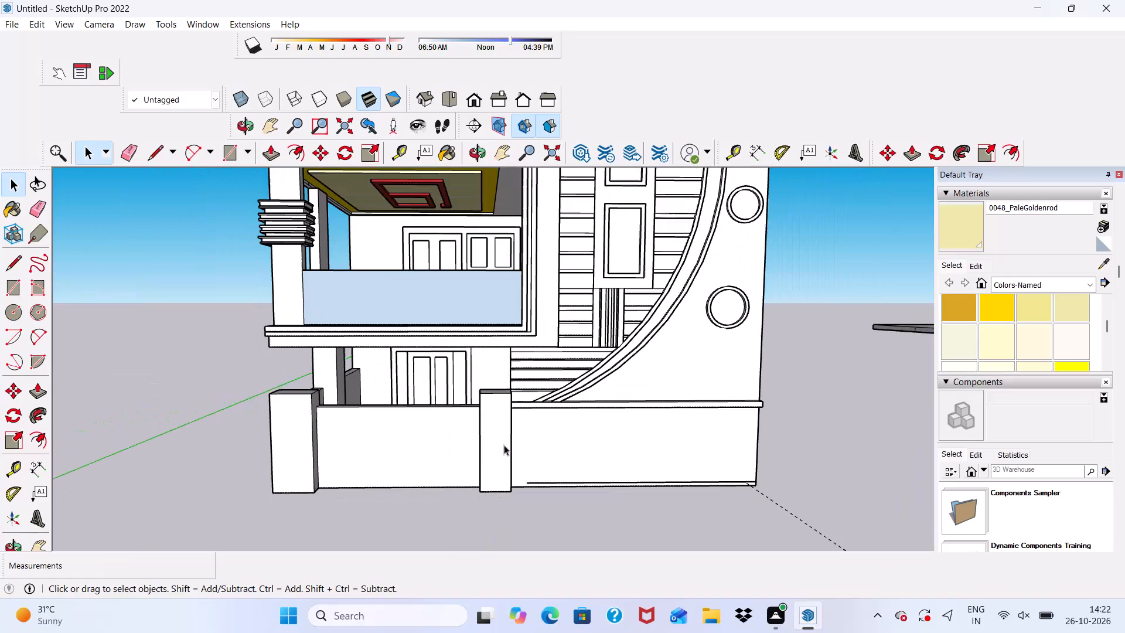
{"action": "middle_click_drag", "start_coordinate": [504, 446], "coordinate": [456, 467]}
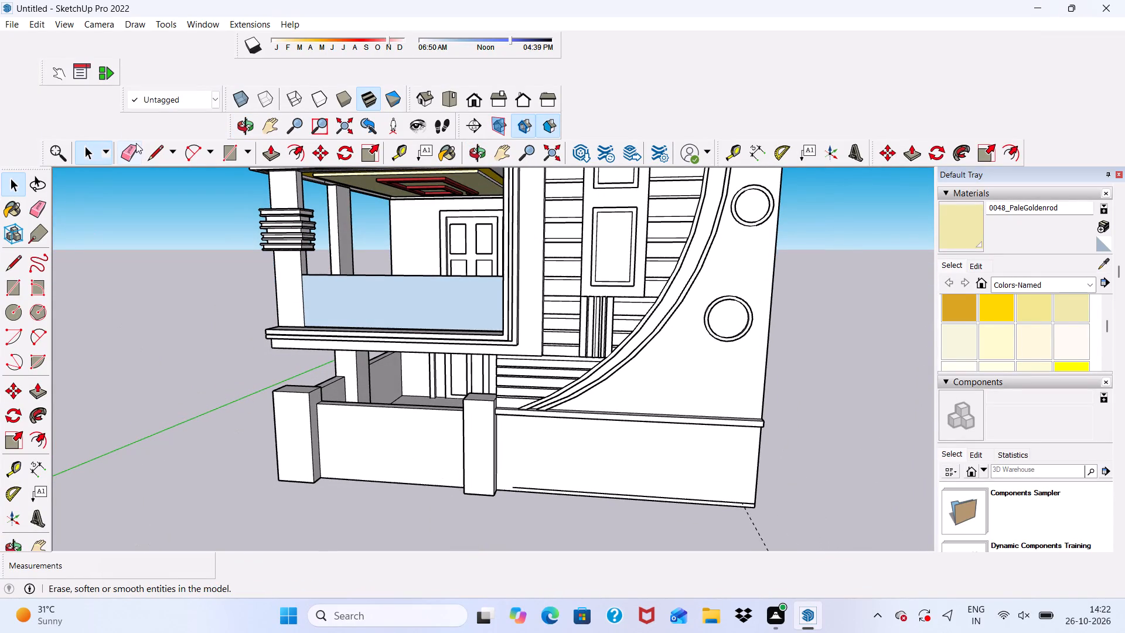
{"action": "left_click", "coordinate": [136, 143]}
{"action": "scroll", "coordinate": [336, 512], "scroll_direction": "up", "scroll_amount": 4}
{"action": "scroll", "coordinate": [286, 383], "scroll_direction": "up", "scroll_amount": 4}
{"action": "scroll", "coordinate": [309, 452], "scroll_direction": "up", "scroll_amount": 3}
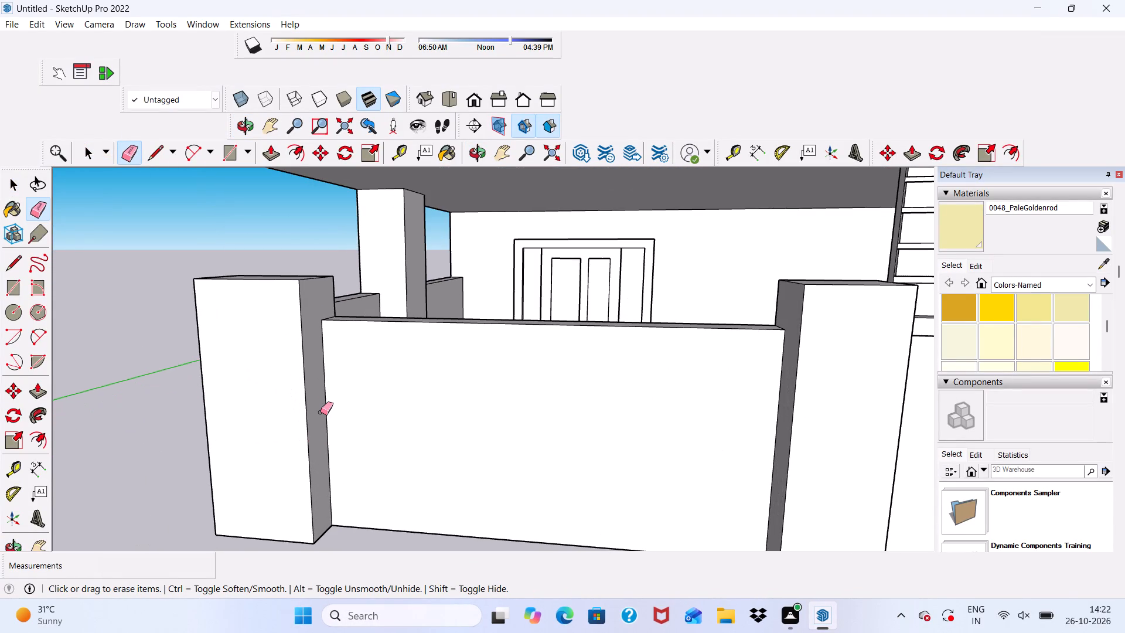
{"action": "key", "text": "space"}
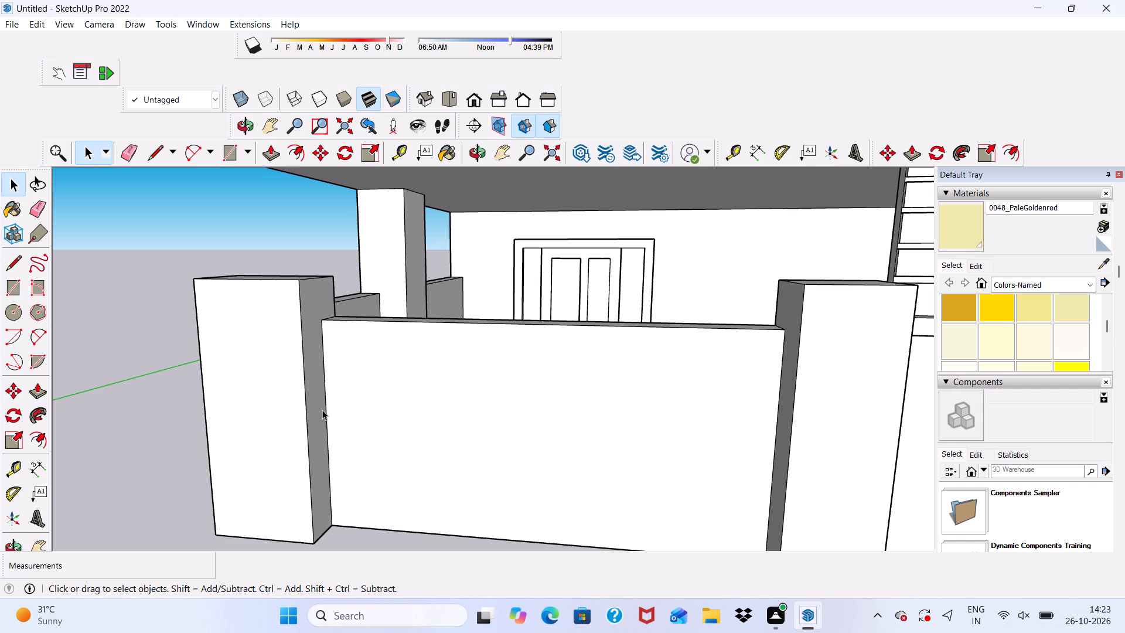
Push/Pull the outer pier's side face, the one facing the inner pier, about 6 5/8".
{"action": "scroll", "coordinate": [360, 444], "scroll_direction": "down", "scroll_amount": 4}
{"action": "middle_click_drag", "start_coordinate": [376, 445], "coordinate": [394, 431]}
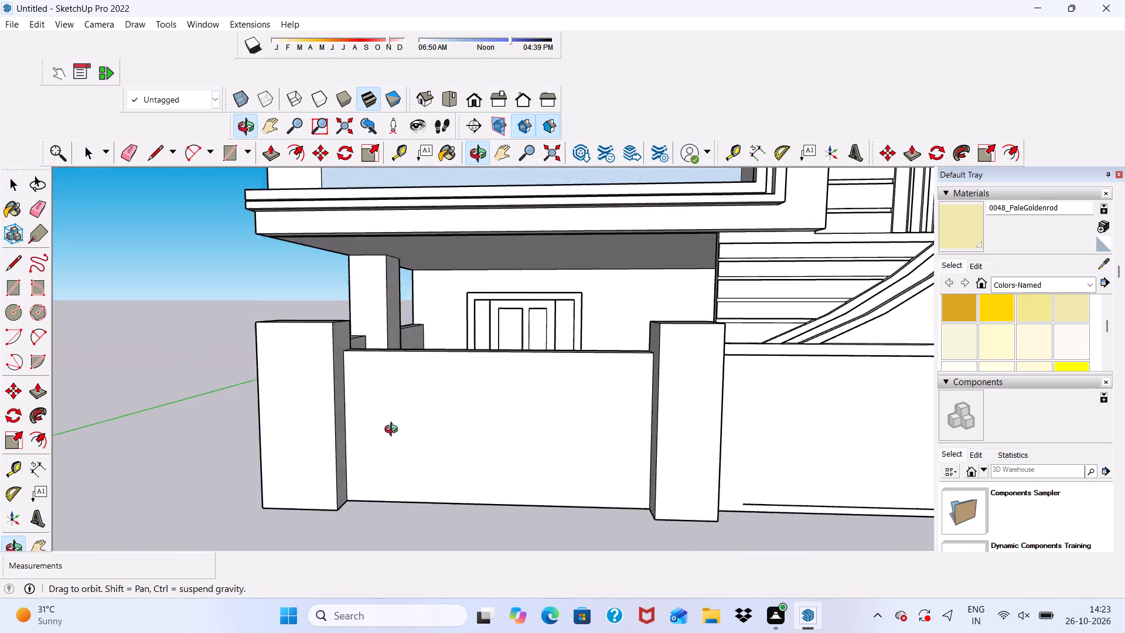
{"action": "middle_click_drag", "start_coordinate": [394, 431], "coordinate": [360, 446]}
{"action": "scroll", "coordinate": [345, 449], "scroll_direction": "up", "scroll_amount": 9}
{"action": "left_click", "coordinate": [318, 387]}
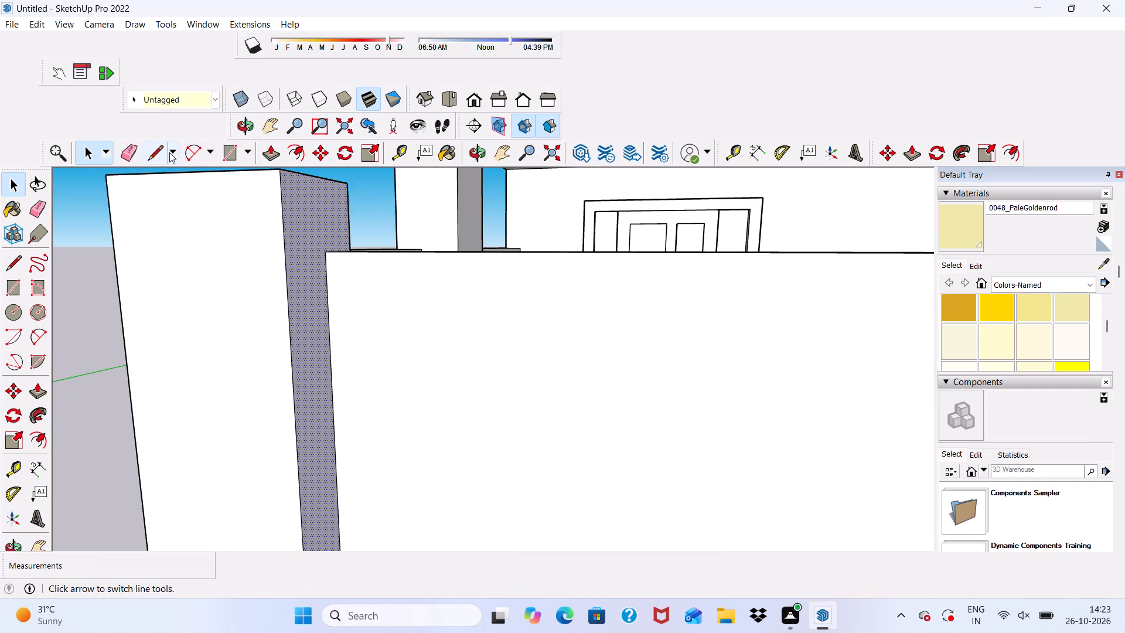
{"action": "left_click", "coordinate": [270, 153]}
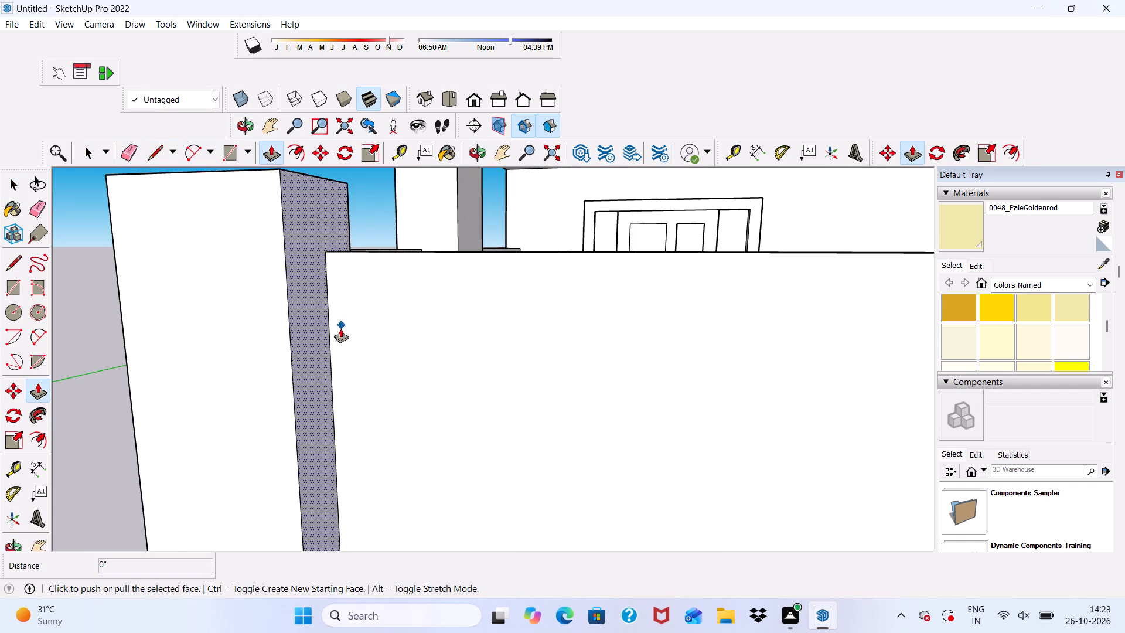
{"action": "left_click_drag", "start_coordinate": [305, 324], "coordinate": [268, 285]}
{"action": "scroll", "coordinate": [273, 284], "scroll_direction": "down", "scroll_amount": 4}
{"action": "middle_click_drag", "start_coordinate": [319, 322], "coordinate": [402, 289]}
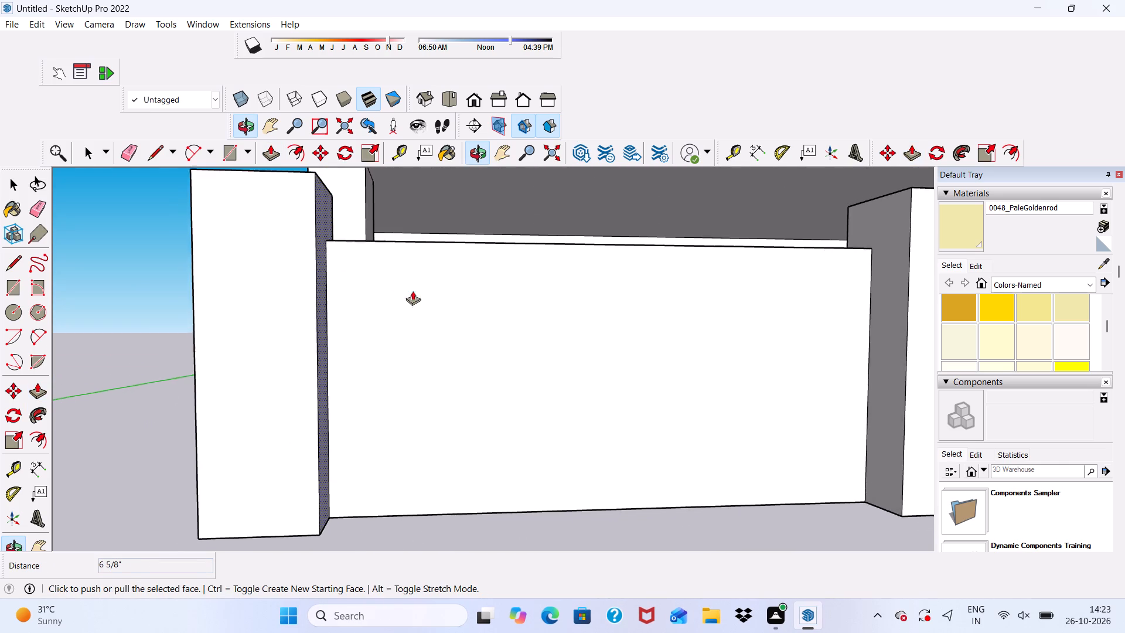
{"action": "scroll", "coordinate": [292, 298], "scroll_direction": "down", "scroll_amount": 4}
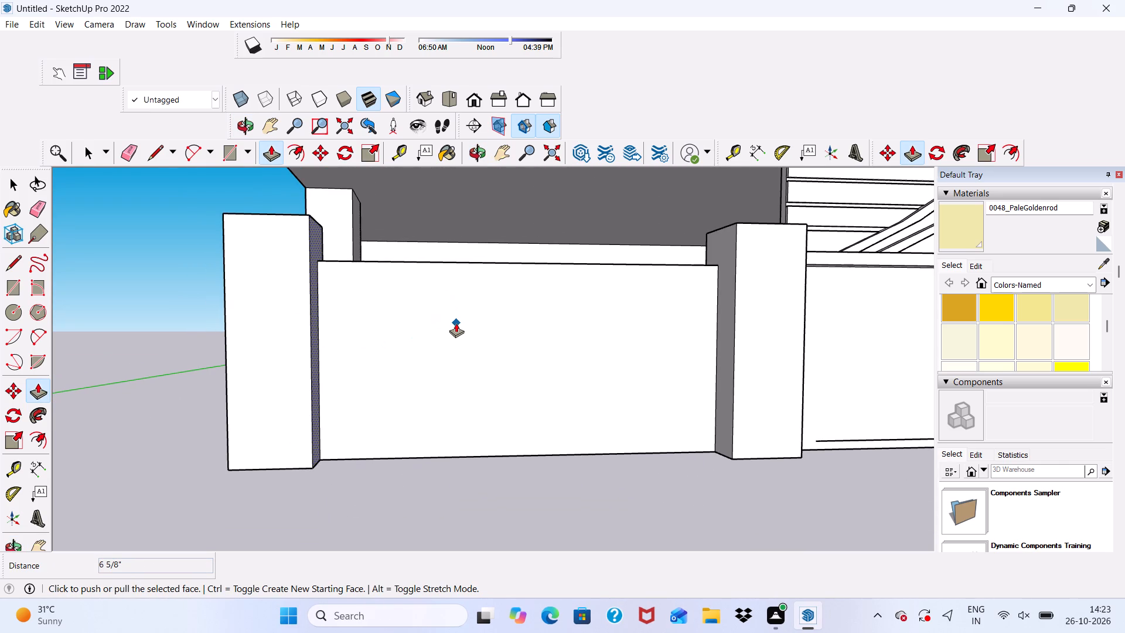
{"action": "key", "text": "space"}
Draw a tall upright rectangle on the outer pier's front face, inset from the pier's edges.
{"action": "scroll", "coordinate": [211, 299], "scroll_direction": "up", "scroll_amount": 4}
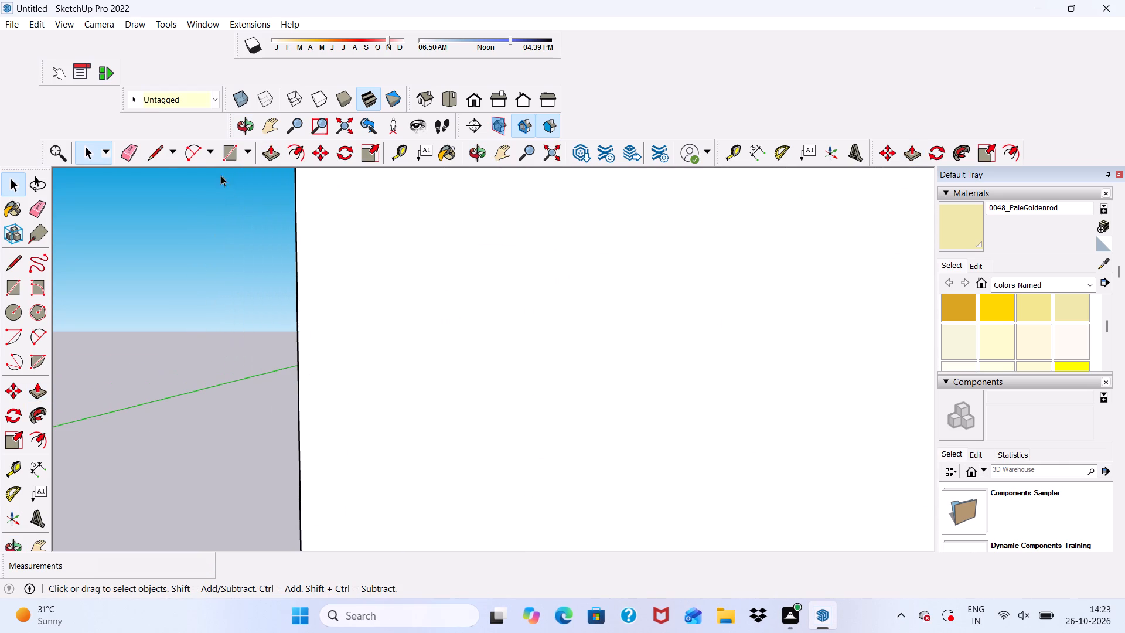
{"action": "left_click", "coordinate": [230, 157]}
{"action": "scroll", "coordinate": [352, 360], "scroll_direction": "down", "scroll_amount": 13}
{"action": "scroll", "coordinate": [519, 347], "scroll_direction": "down", "scroll_amount": 4}
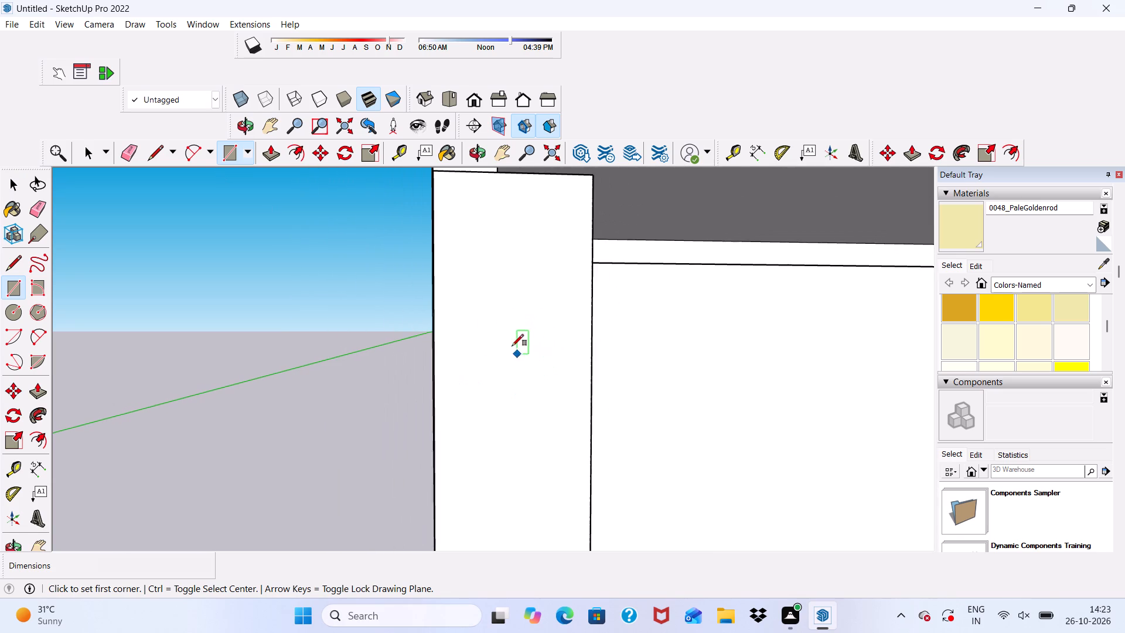
{"action": "scroll", "coordinate": [504, 335], "scroll_direction": "down", "scroll_amount": 3}
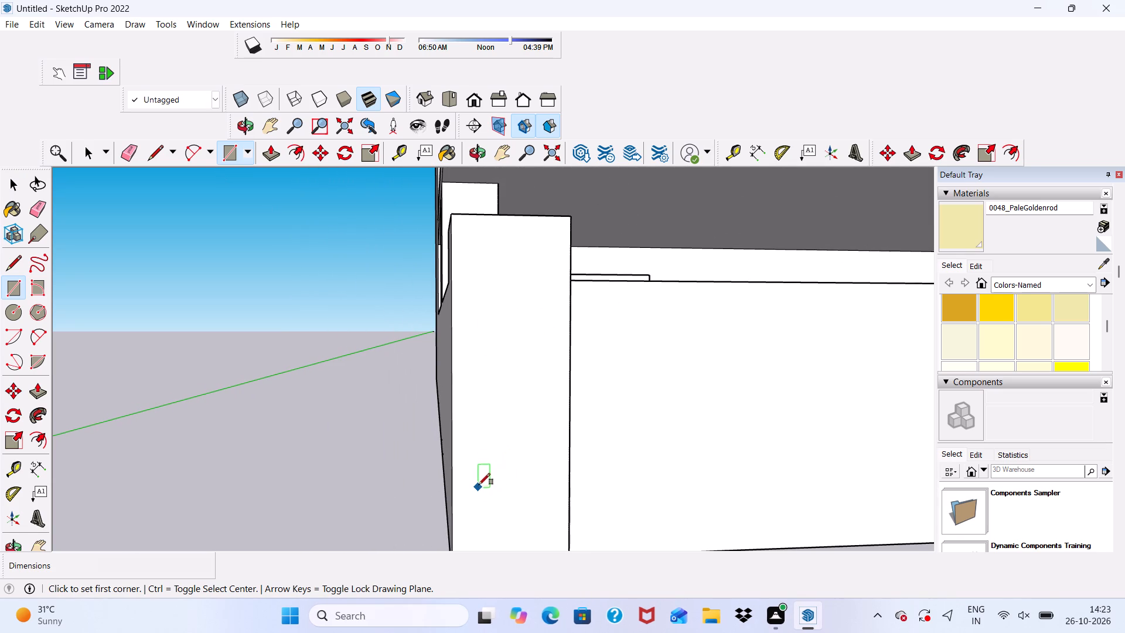
{"action": "left_click", "coordinate": [480, 467]}
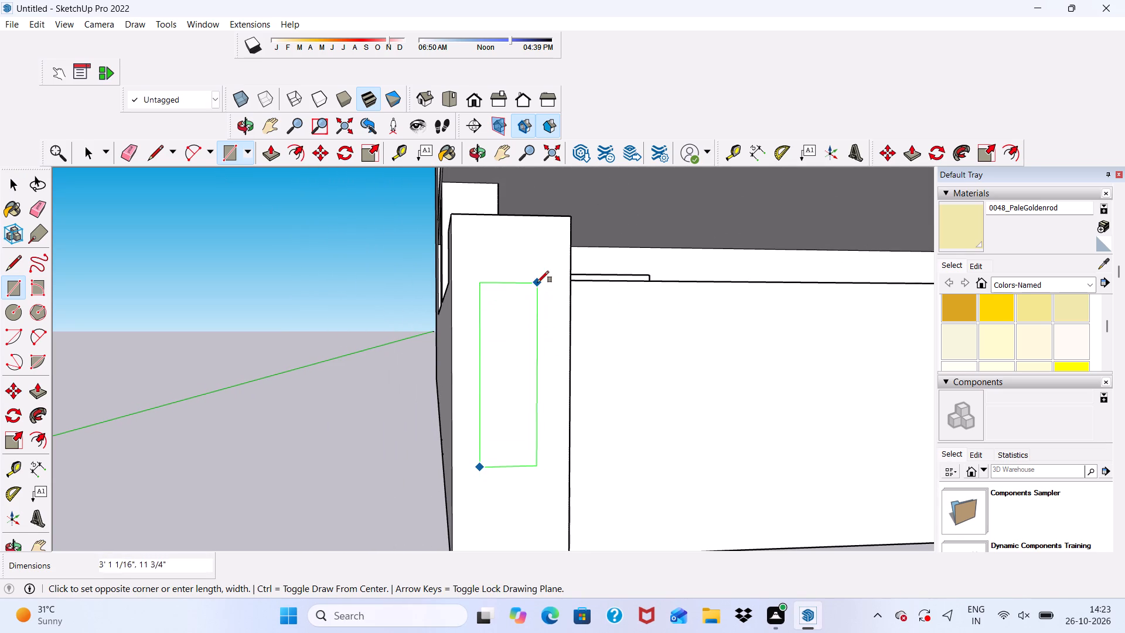
{"action": "left_click", "coordinate": [550, 267]}
{"action": "scroll", "coordinate": [264, 347], "scroll_direction": "down", "scroll_amount": 5}
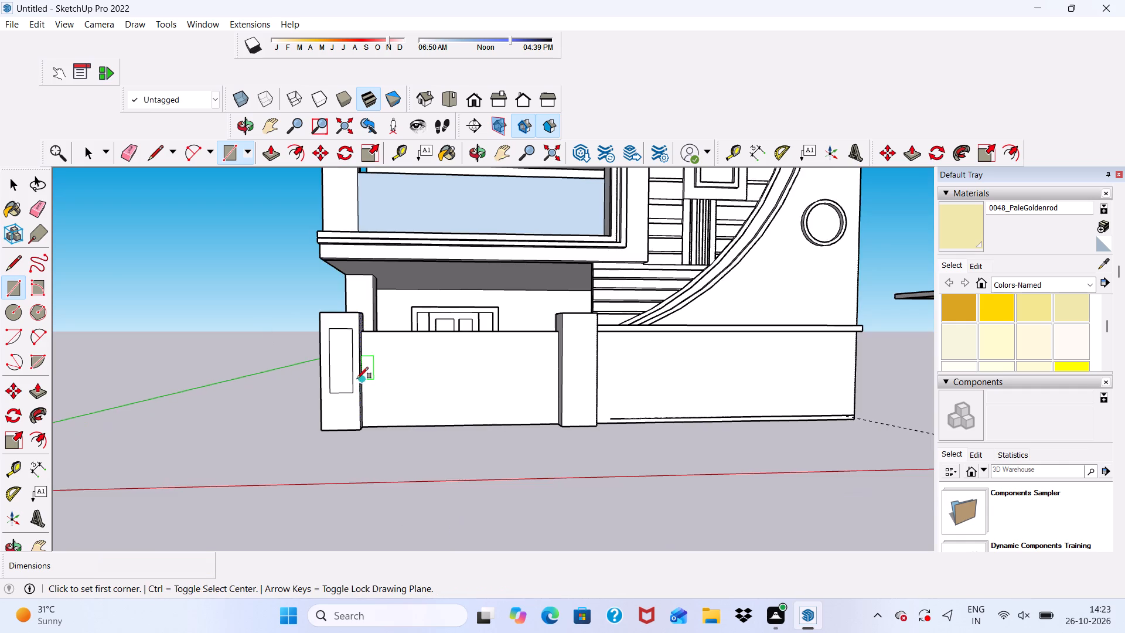
Copy the outer pier's rectangle about 12' 11" across onto the inner pier's front face.
{"action": "key", "text": "space"}
{"action": "scroll", "coordinate": [345, 377], "scroll_direction": "up", "scroll_amount": 4}
{"action": "left_click", "coordinate": [343, 373]}
{"action": "left_click", "coordinate": [343, 373]}
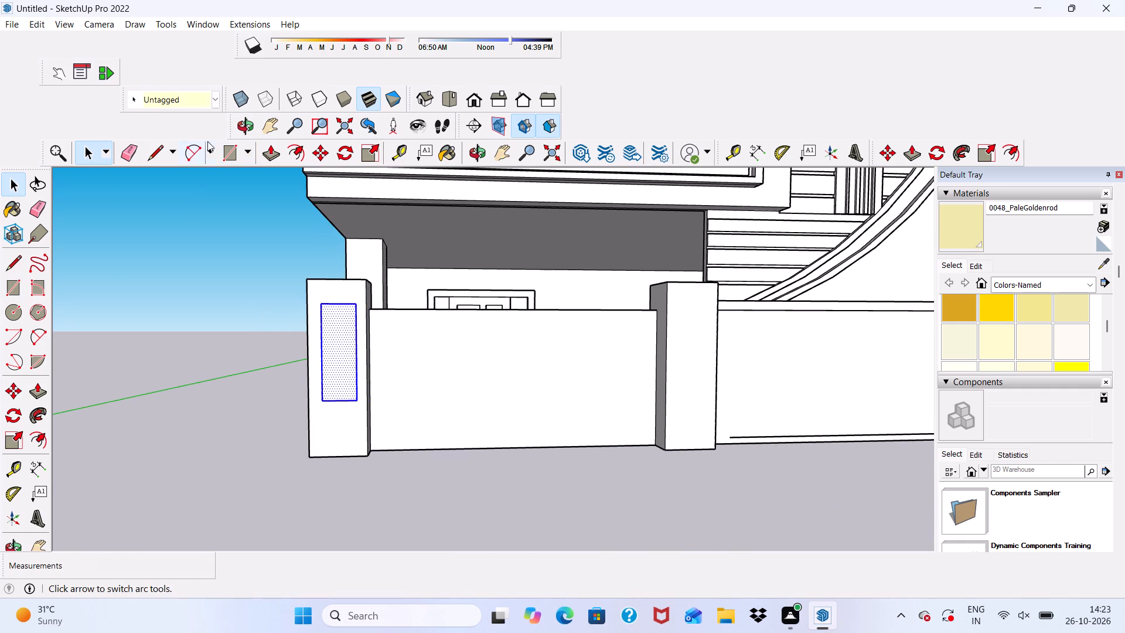
{"action": "left_click", "coordinate": [320, 149]}
{"action": "left_click", "coordinate": [339, 349]}
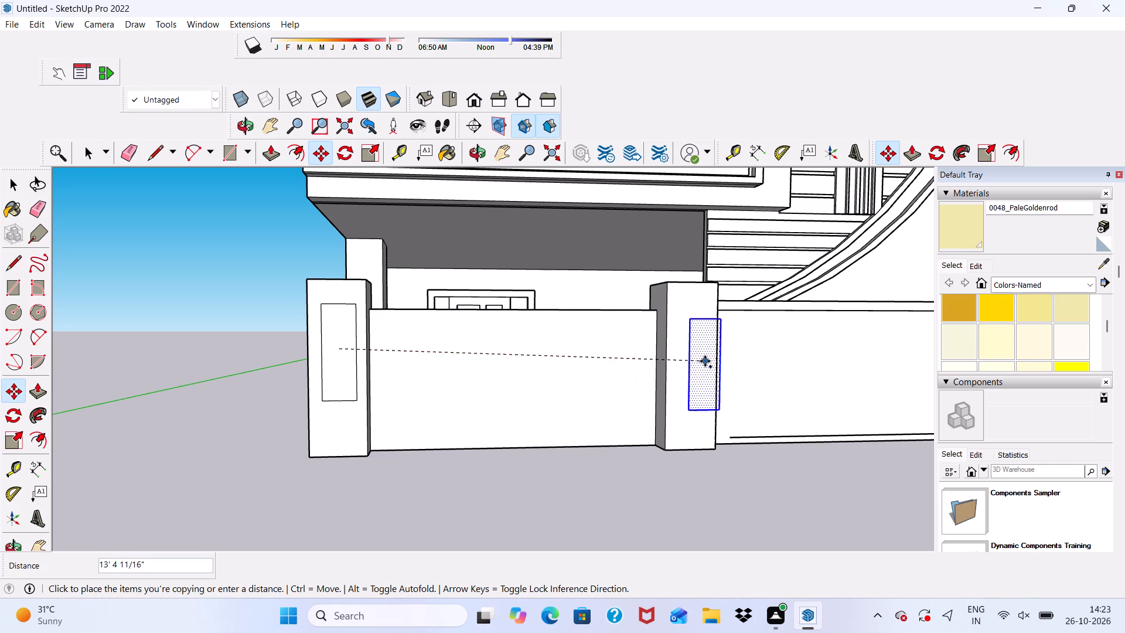
{"action": "left_click", "coordinate": [693, 349]}
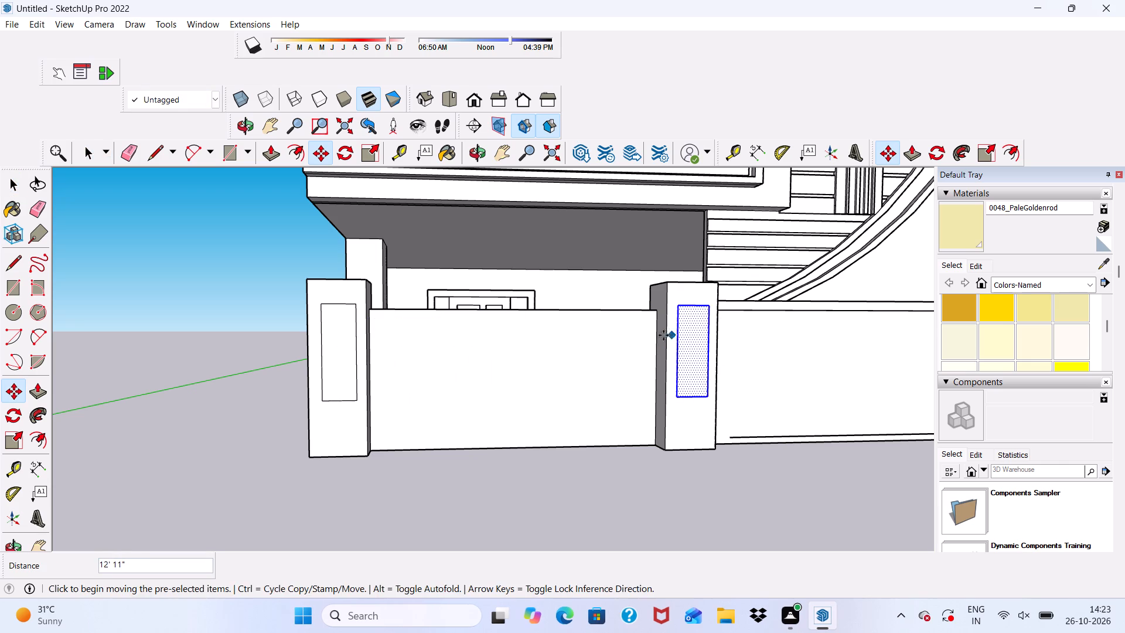
{"action": "key", "text": "space"}
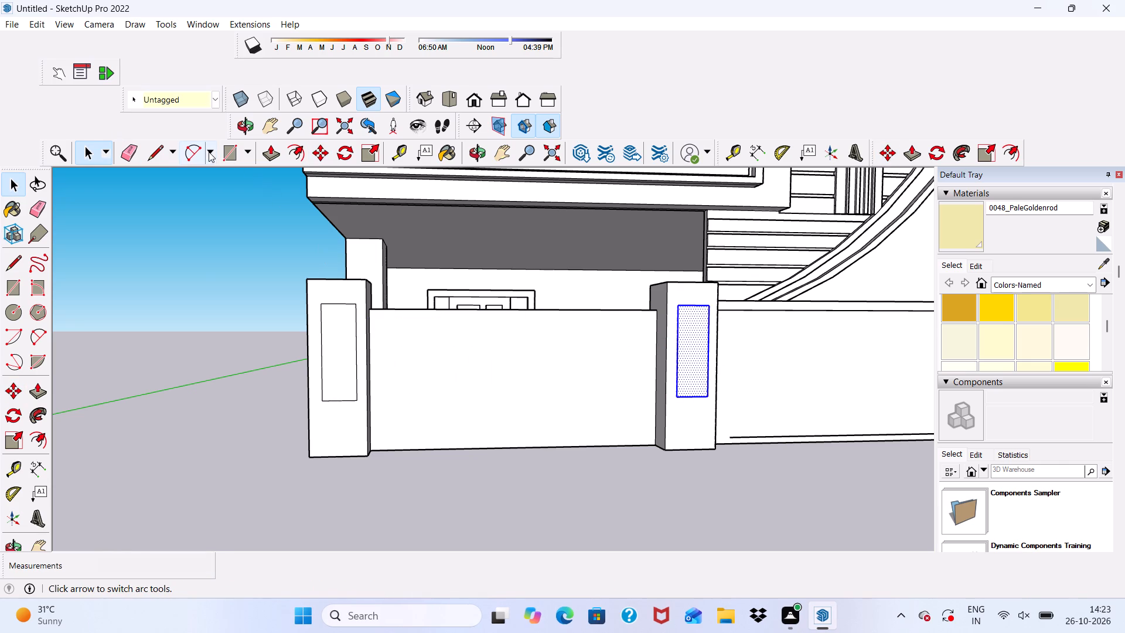
Draw a two-point arc between the long sides of the outer pier's rectangle, bulging about 7 3/16" up to its top edge.
{"action": "left_click", "coordinate": [122, 147]}
{"action": "scroll", "coordinate": [354, 281], "scroll_direction": "up", "scroll_amount": 3}
{"action": "left_click_drag", "start_coordinate": [192, 141], "coordinate": [194, 148]}
{"action": "scroll", "coordinate": [323, 365], "scroll_direction": "up", "scroll_amount": 1}
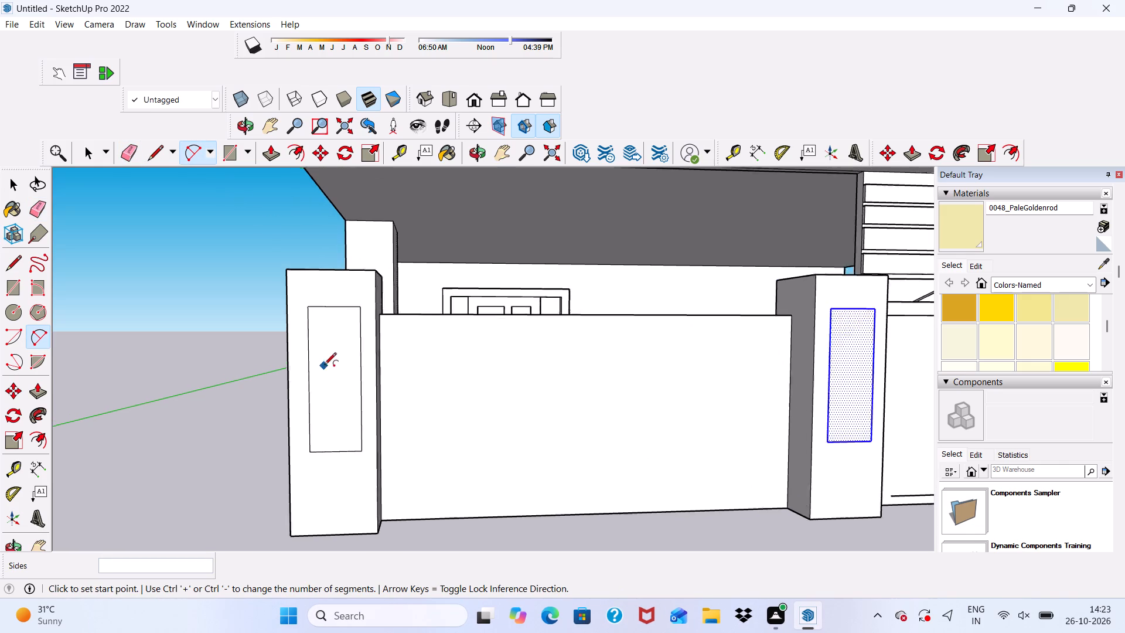
{"action": "scroll", "coordinate": [324, 366], "scroll_direction": "up", "scroll_amount": 1}
{"action": "left_click", "coordinate": [305, 330]}
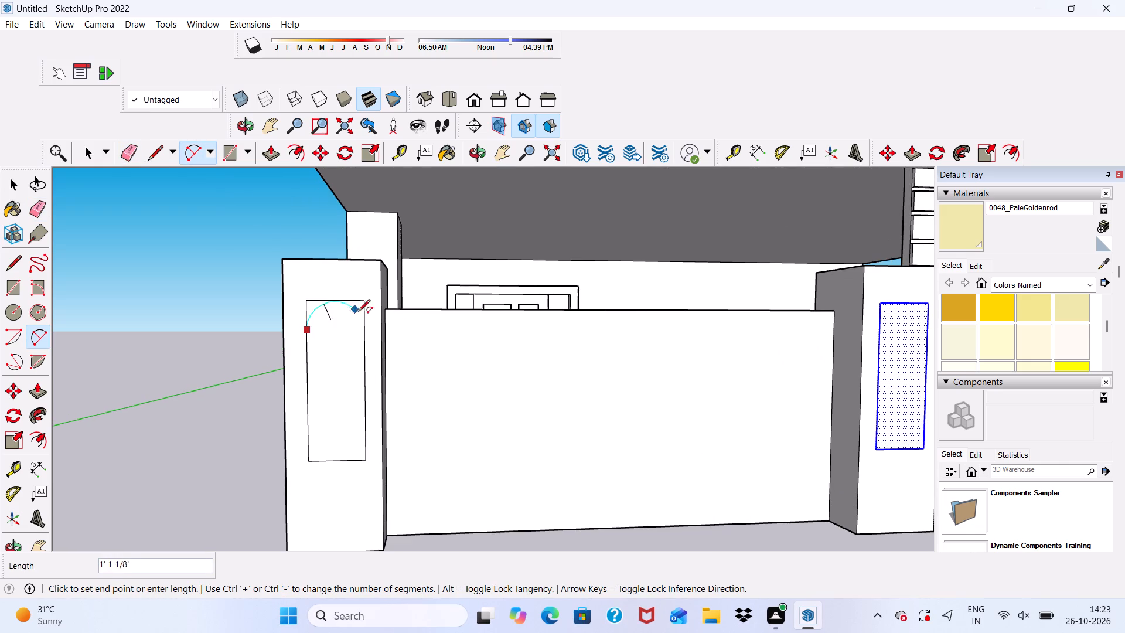
{"action": "left_click", "coordinate": [361, 326]}
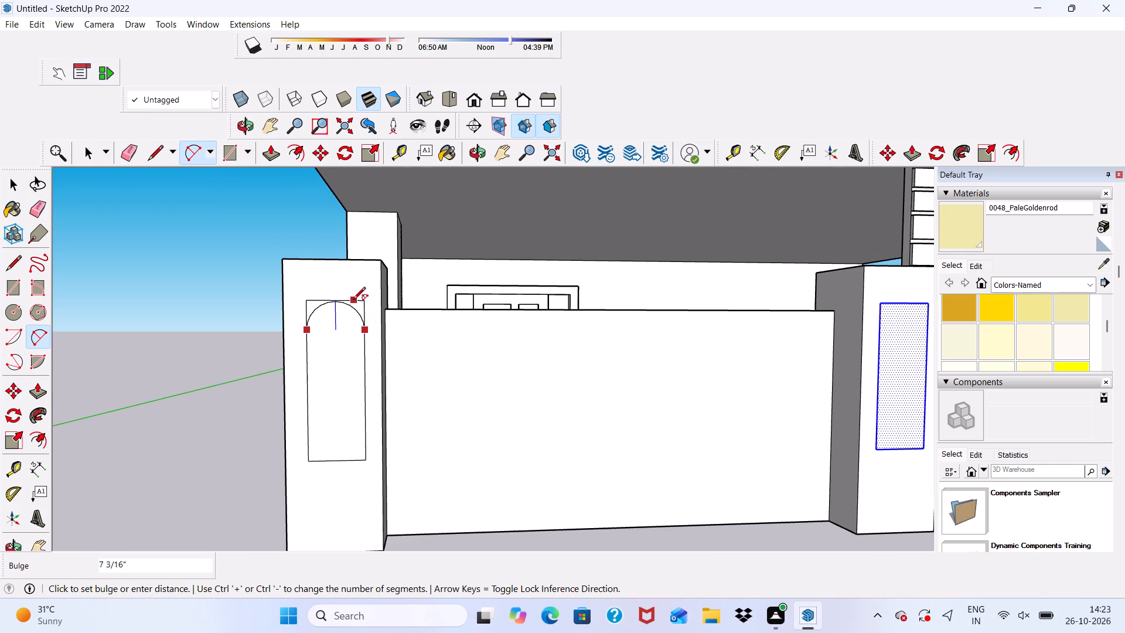
{"action": "left_click", "coordinate": [352, 298]}
Draw a matching arc at the lower end of the outer pier's rectangle, bulging about 5 3/4" down to its bottom edge.
{"action": "scroll", "coordinate": [352, 349], "scroll_direction": "down", "scroll_amount": 4}
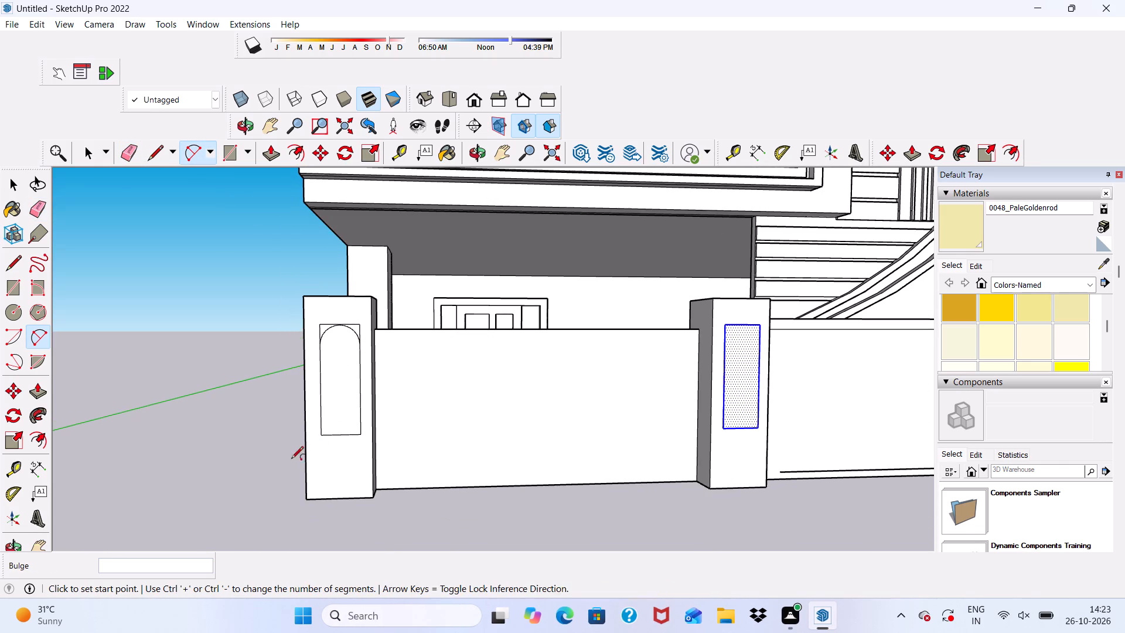
{"action": "scroll", "coordinate": [290, 460], "scroll_direction": "up", "scroll_amount": 8}
{"action": "left_click", "coordinate": [377, 336]}
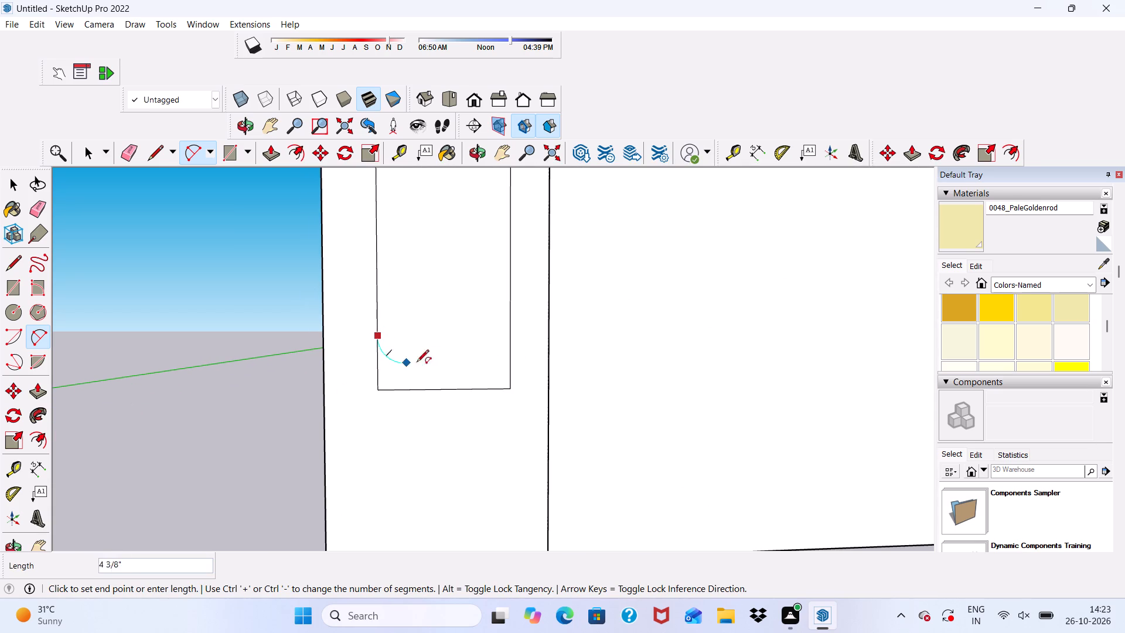
{"action": "left_click", "coordinate": [509, 331]}
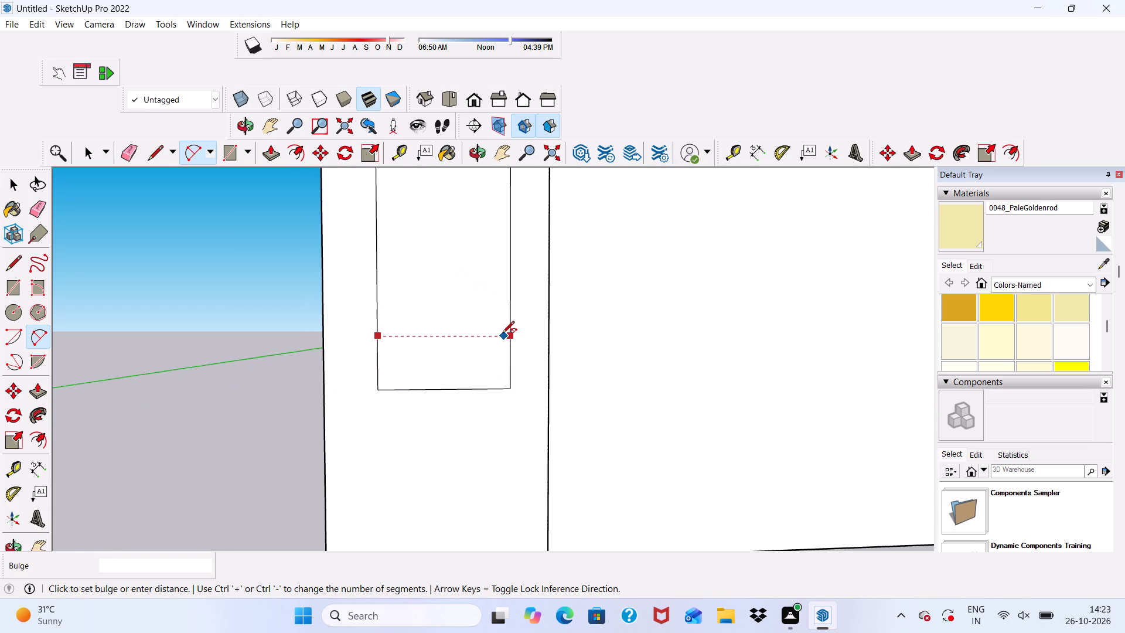
{"action": "left_click", "coordinate": [462, 391]}
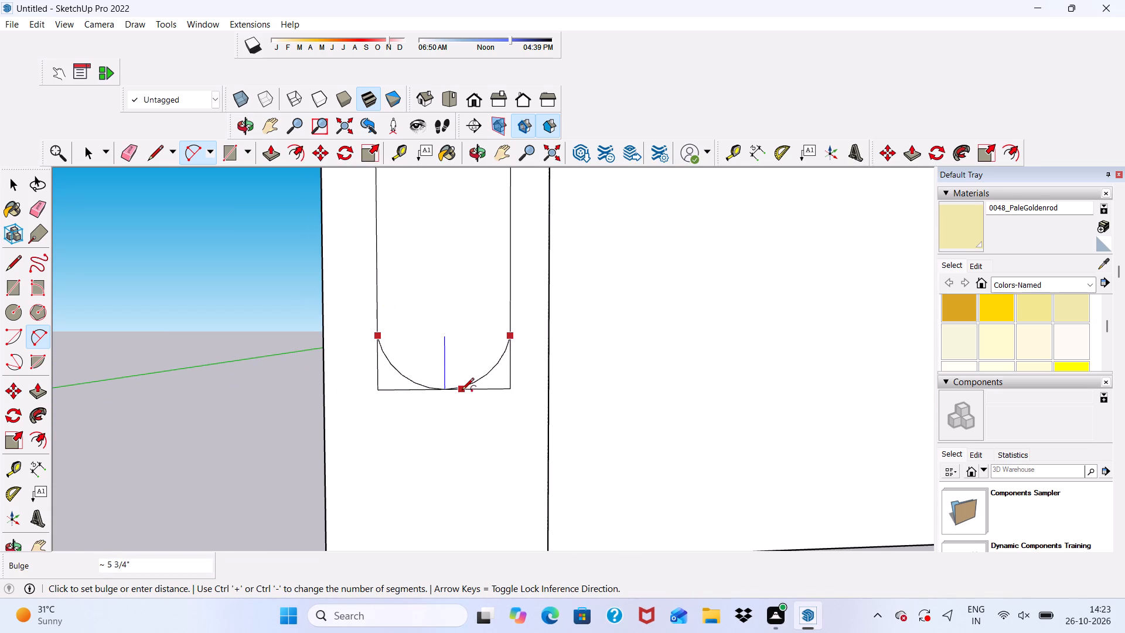
Draw an arc between the long sides of the inner pier's rectangle, bulging about 4 3/8" up to its top edge.
{"action": "scroll", "coordinate": [371, 355], "scroll_direction": "down", "scroll_amount": 12}
{"action": "scroll", "coordinate": [592, 343], "scroll_direction": "up", "scroll_amount": 3}
{"action": "scroll", "coordinate": [542, 327], "scroll_direction": "up", "scroll_amount": 1}
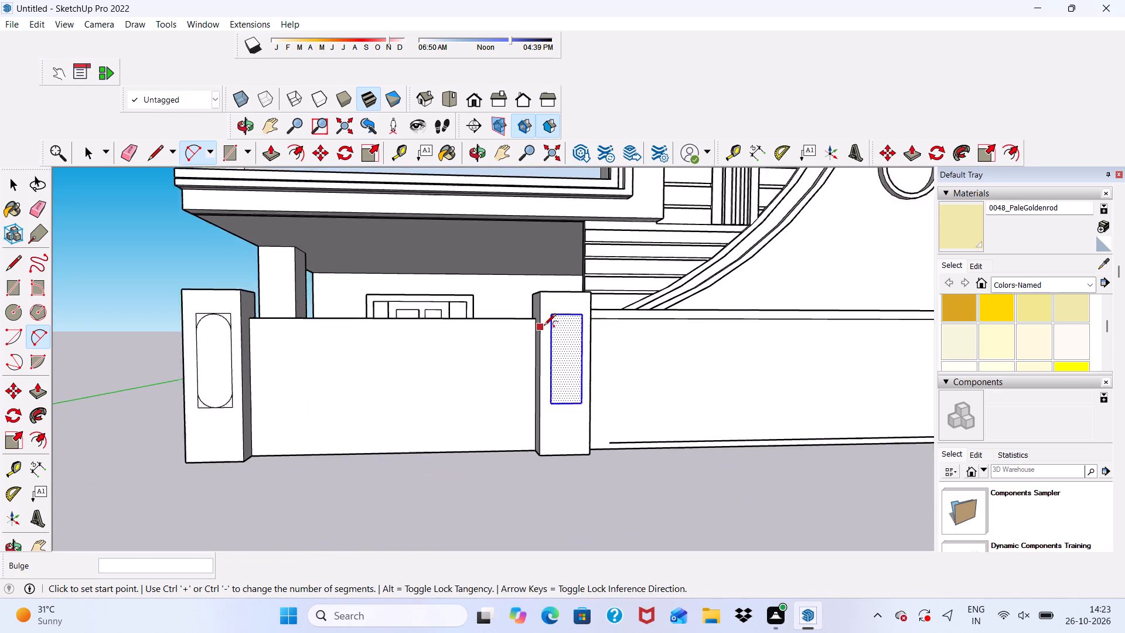
{"action": "scroll", "coordinate": [544, 326], "scroll_direction": "up", "scroll_amount": 2}
{"action": "left_click", "coordinate": [551, 322]}
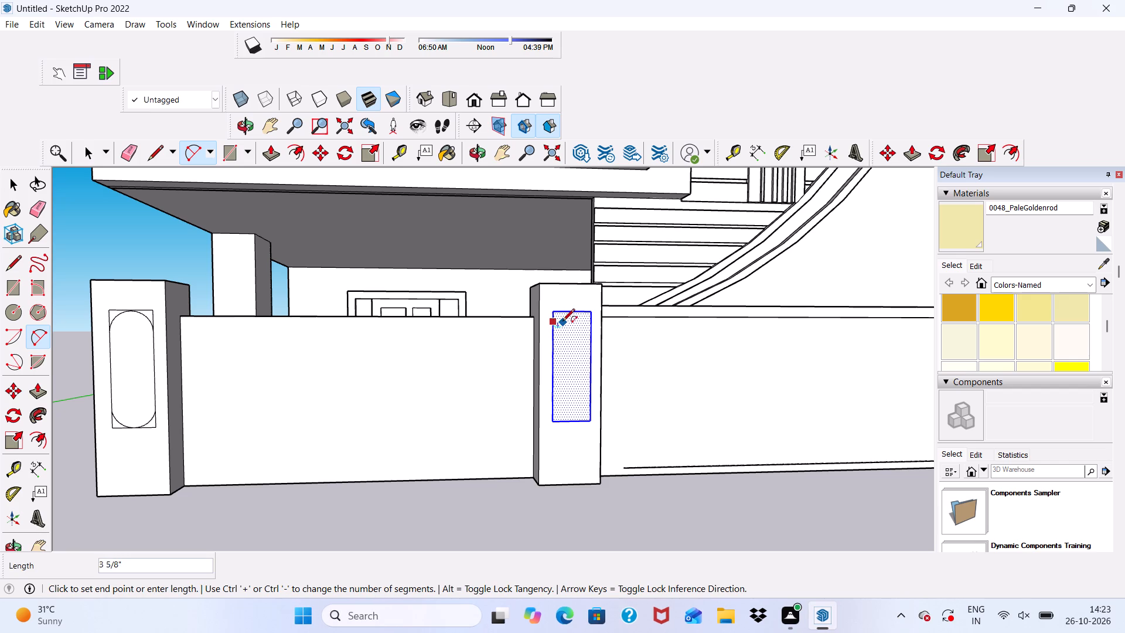
{"action": "key", "text": "space"}
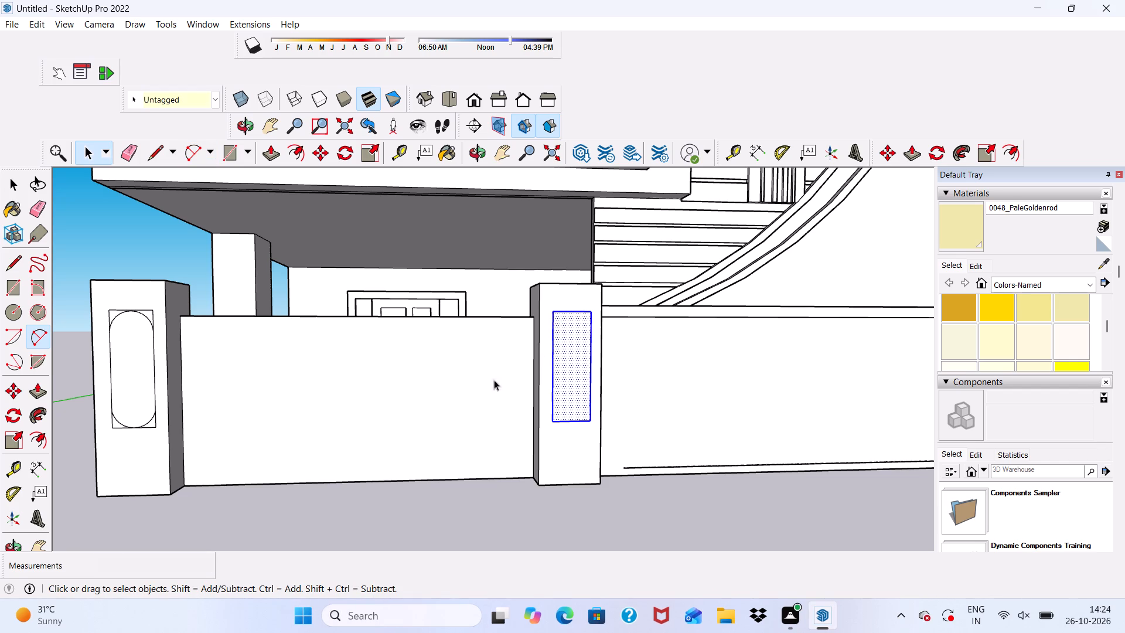
{"action": "left_click", "coordinate": [388, 518]}
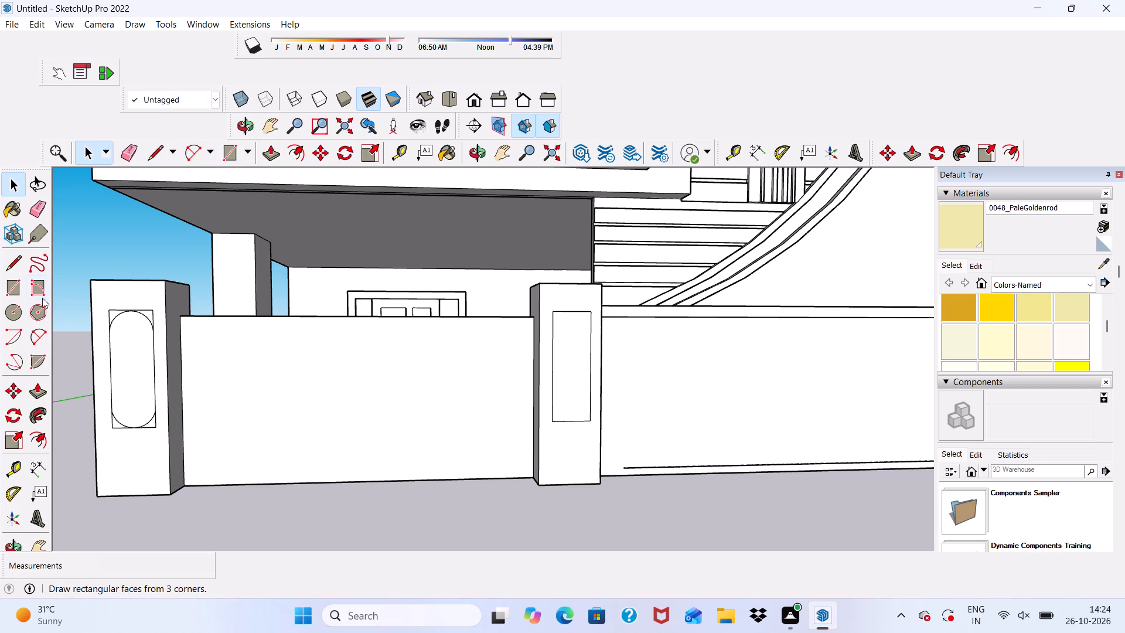
{"action": "left_click", "coordinate": [16, 356]}
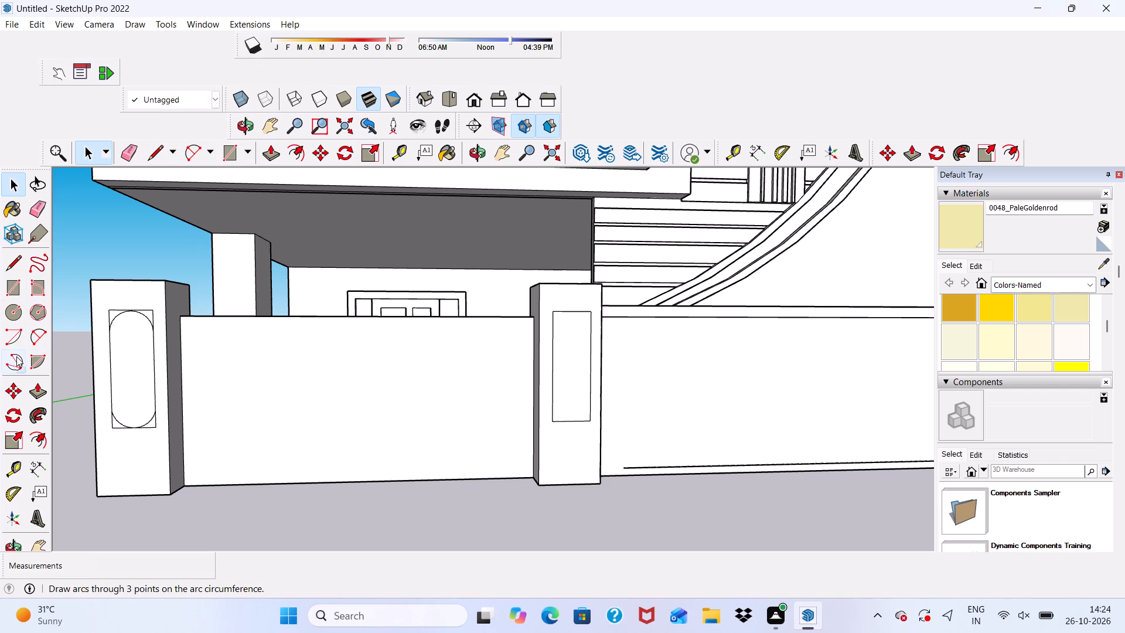
{"action": "left_click", "coordinate": [37, 338]}
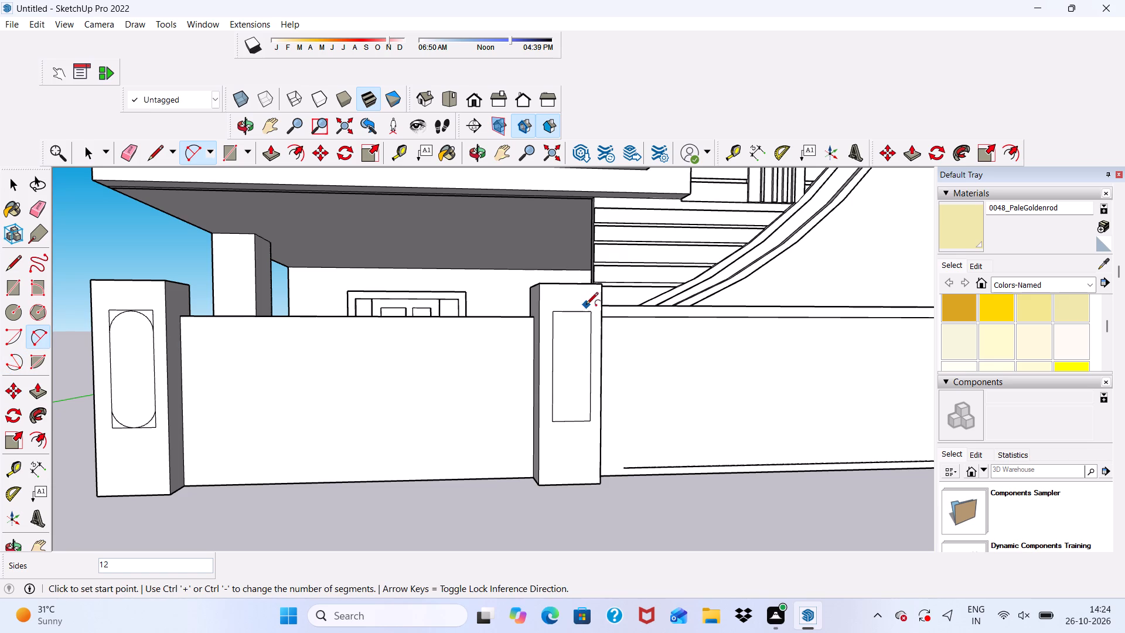
{"action": "scroll", "coordinate": [559, 319], "scroll_direction": "up", "scroll_amount": 5}
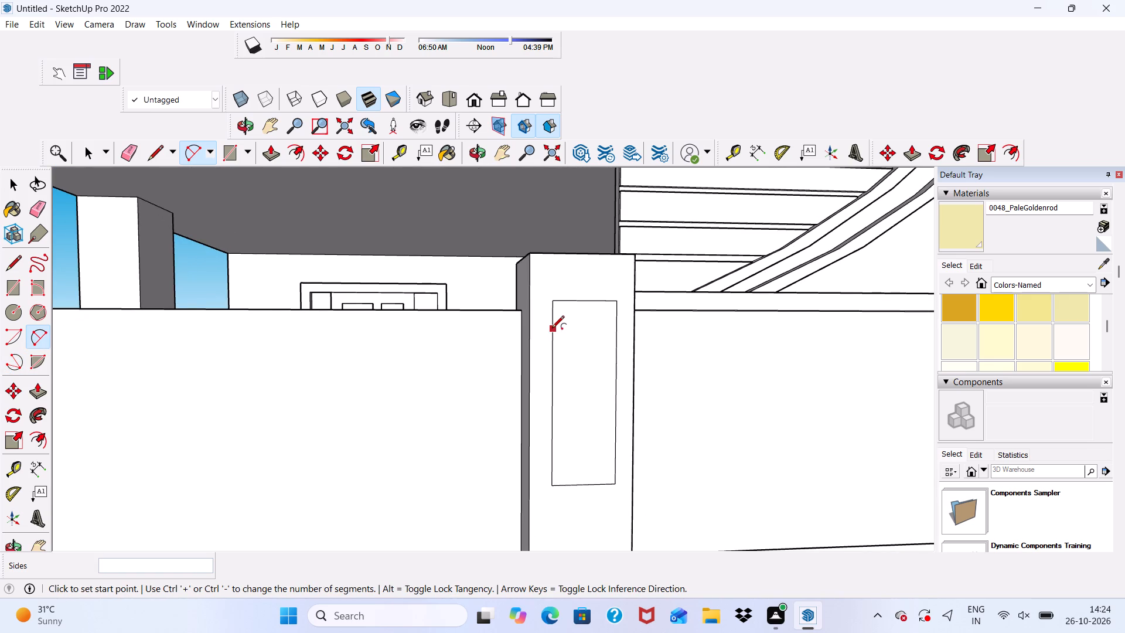
{"action": "left_click", "coordinate": [552, 321]}
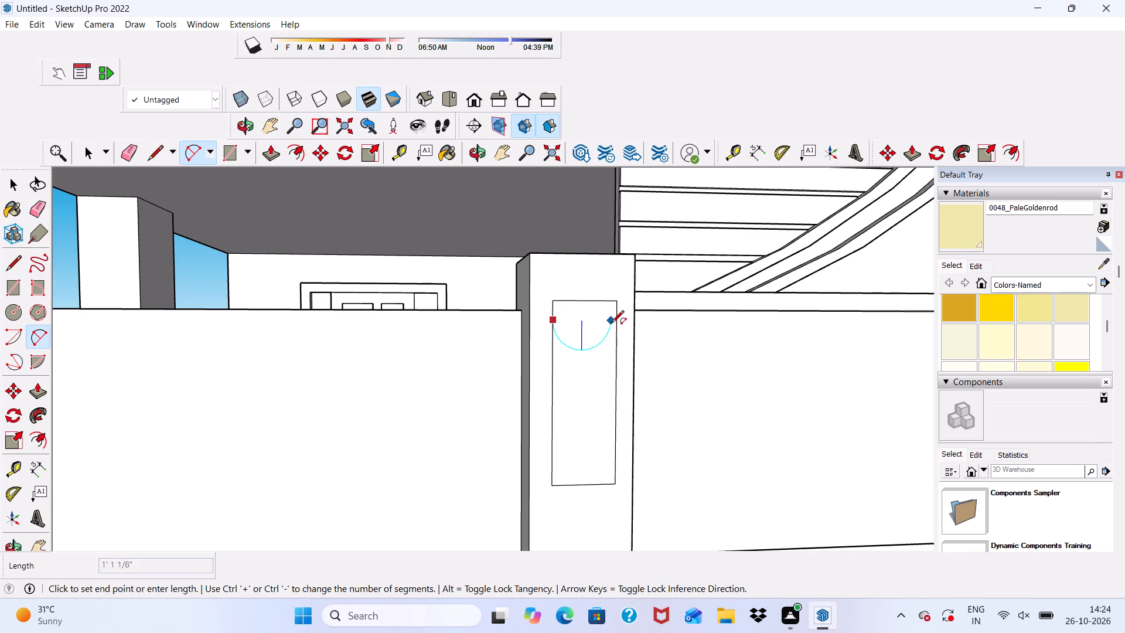
{"action": "left_click", "coordinate": [616, 319]}
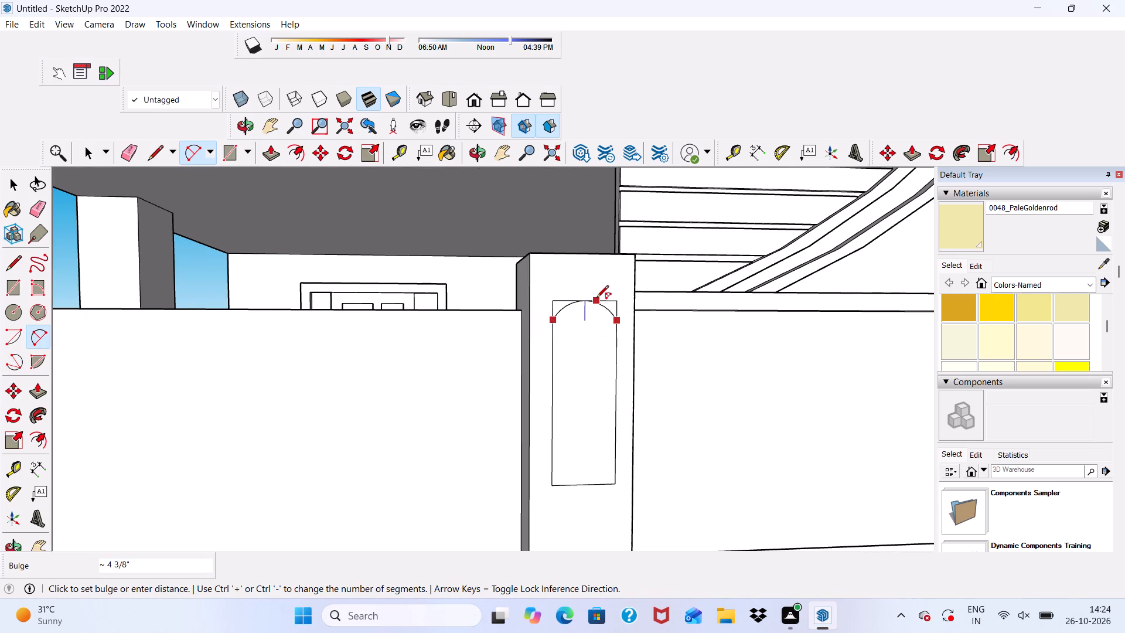
{"action": "left_click", "coordinate": [595, 298]}
Draw an arc at the lower end of the inner pier's rectangle, bulging down to its bottom edge.
{"action": "scroll", "coordinate": [591, 274], "scroll_direction": "down", "scroll_amount": 5}
{"action": "scroll", "coordinate": [575, 377], "scroll_direction": "up", "scroll_amount": 3}
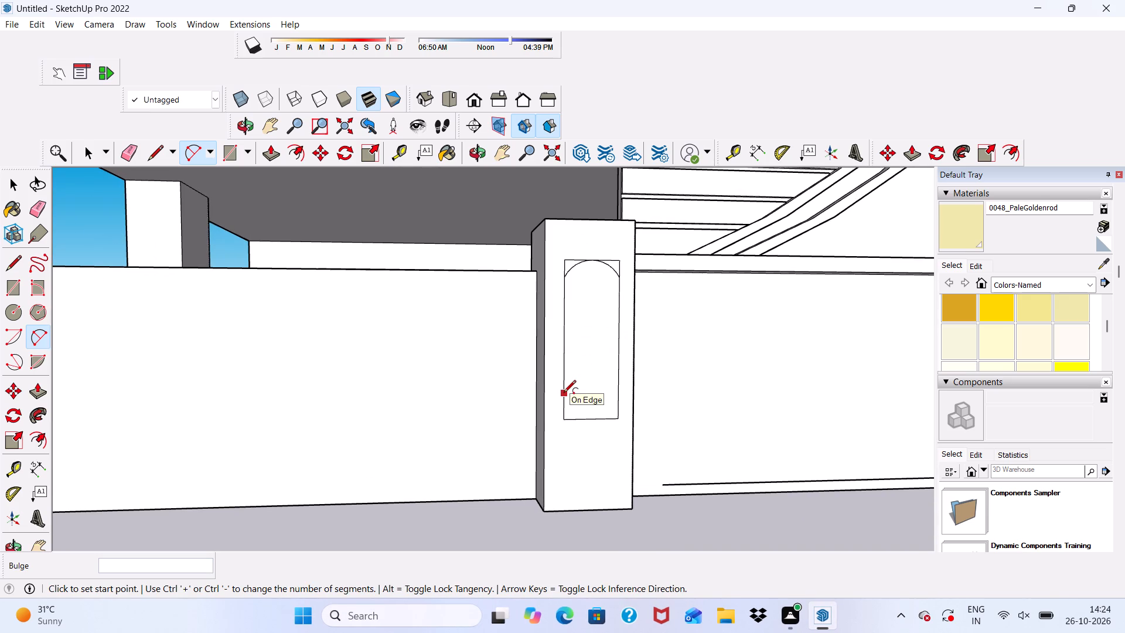
{"action": "left_click", "coordinate": [565, 391]}
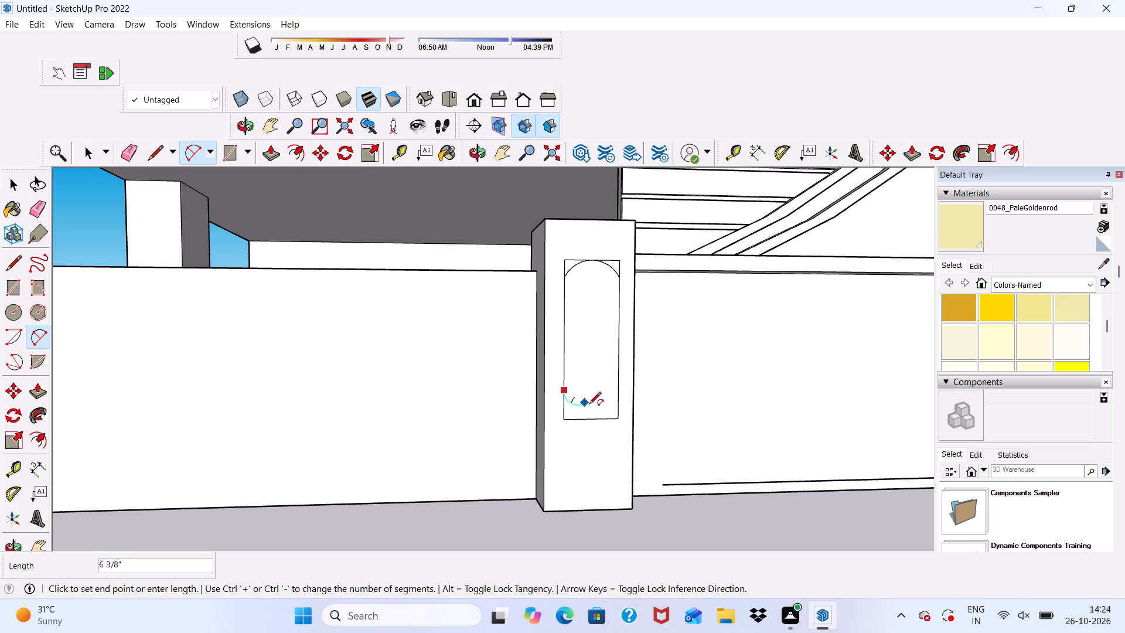
{"action": "left_click", "coordinate": [615, 390]}
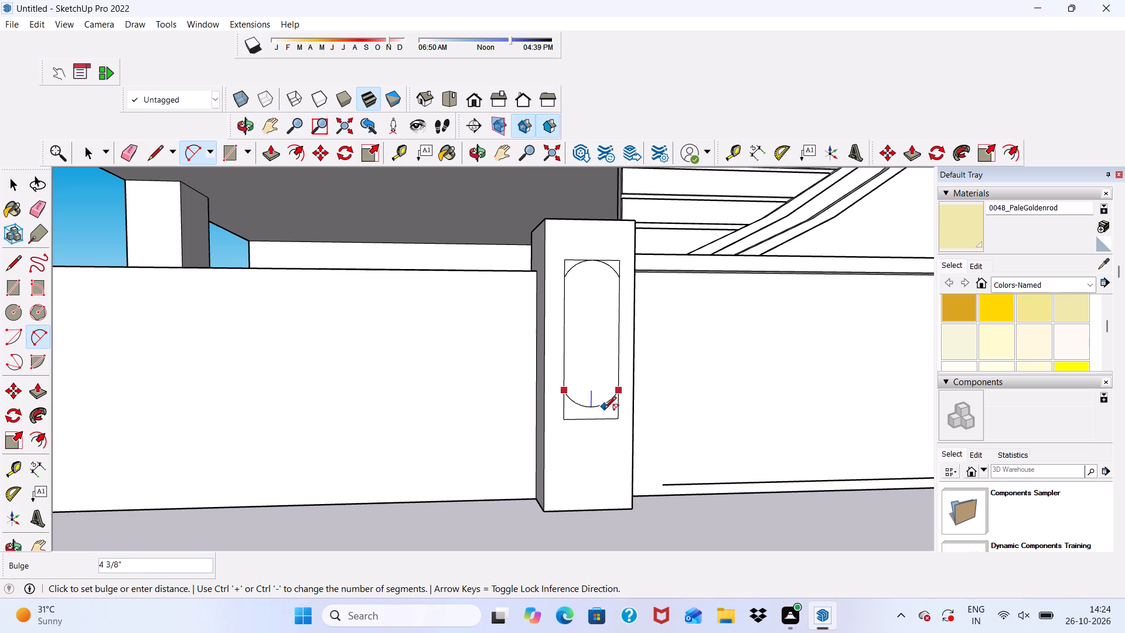
{"action": "left_click", "coordinate": [604, 416]}
{"action": "key", "text": "space"}
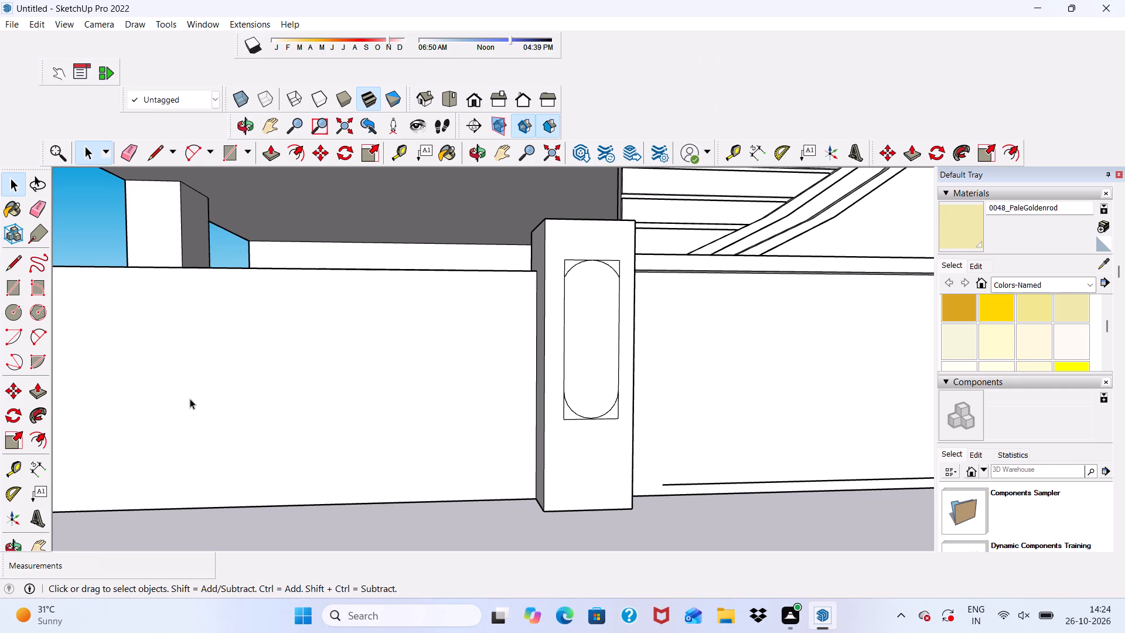
Erase the leftover rectangle lines outside the lower arc of the inner pier's panel.
{"action": "left_click", "coordinate": [131, 153]}
{"action": "scroll", "coordinate": [658, 439], "scroll_direction": "up", "scroll_amount": 9}
{"action": "scroll", "coordinate": [594, 380], "scroll_direction": "down", "scroll_amount": 1}
{"action": "scroll", "coordinate": [610, 414], "scroll_direction": "up", "scroll_amount": 3}
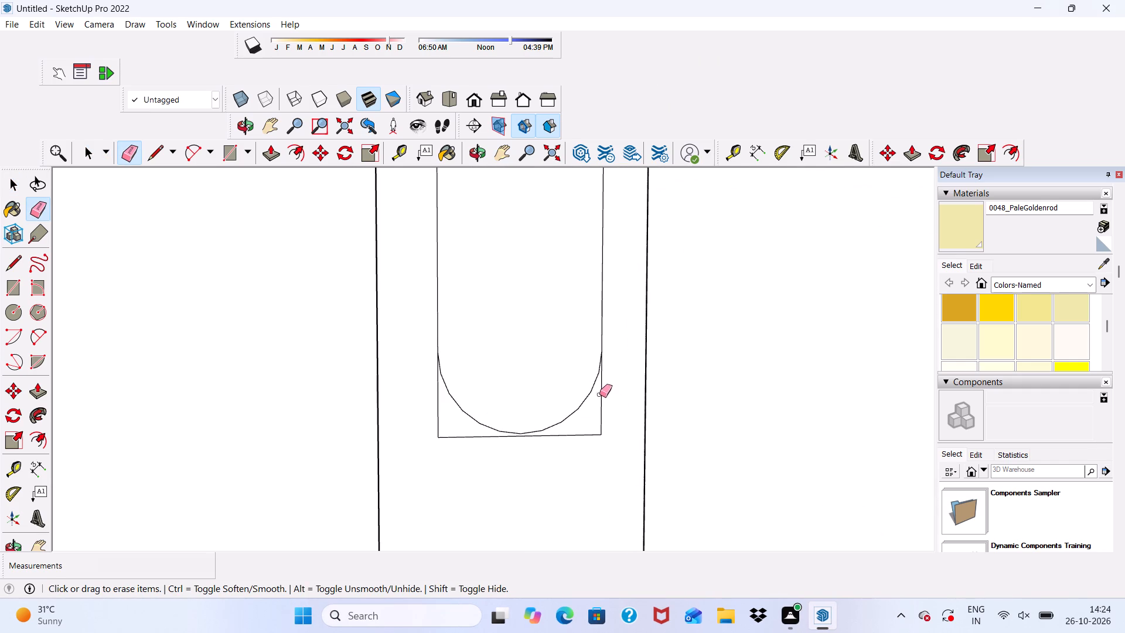
{"action": "left_click_drag", "start_coordinate": [596, 390], "coordinate": [596, 425]}
{"action": "left_click_drag", "start_coordinate": [591, 430], "coordinate": [591, 441]}
{"action": "left_click_drag", "start_coordinate": [605, 416], "coordinate": [598, 416]}
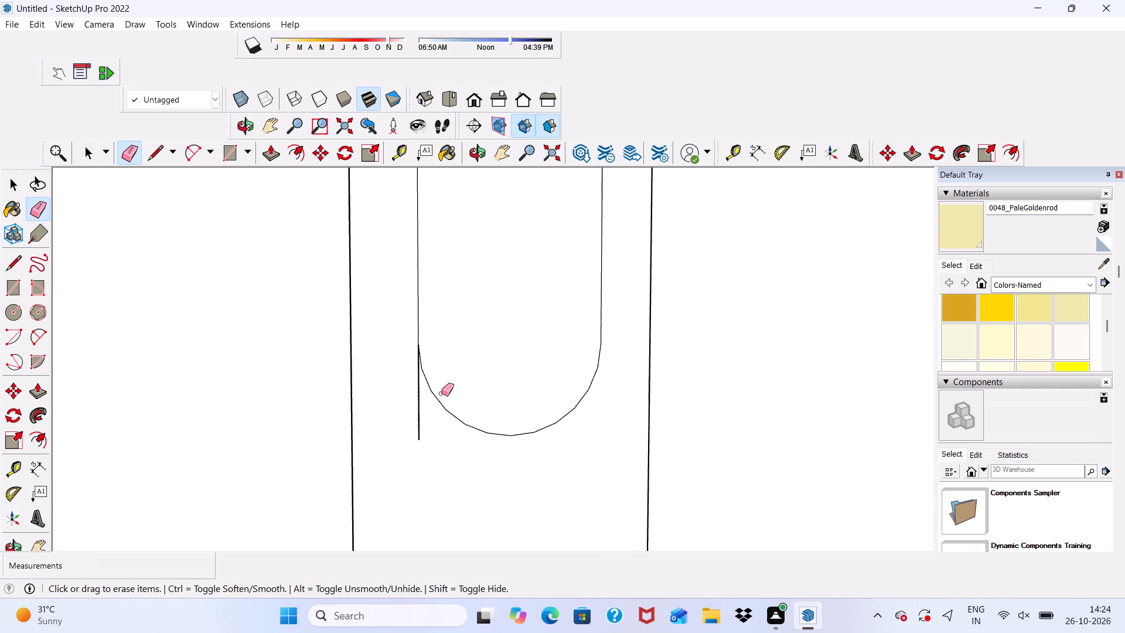
{"action": "left_click_drag", "start_coordinate": [421, 410], "coordinate": [421, 419]}
{"action": "double_click", "coordinate": [421, 423]}
{"action": "scroll", "coordinate": [418, 427], "scroll_direction": "down", "scroll_amount": 3}
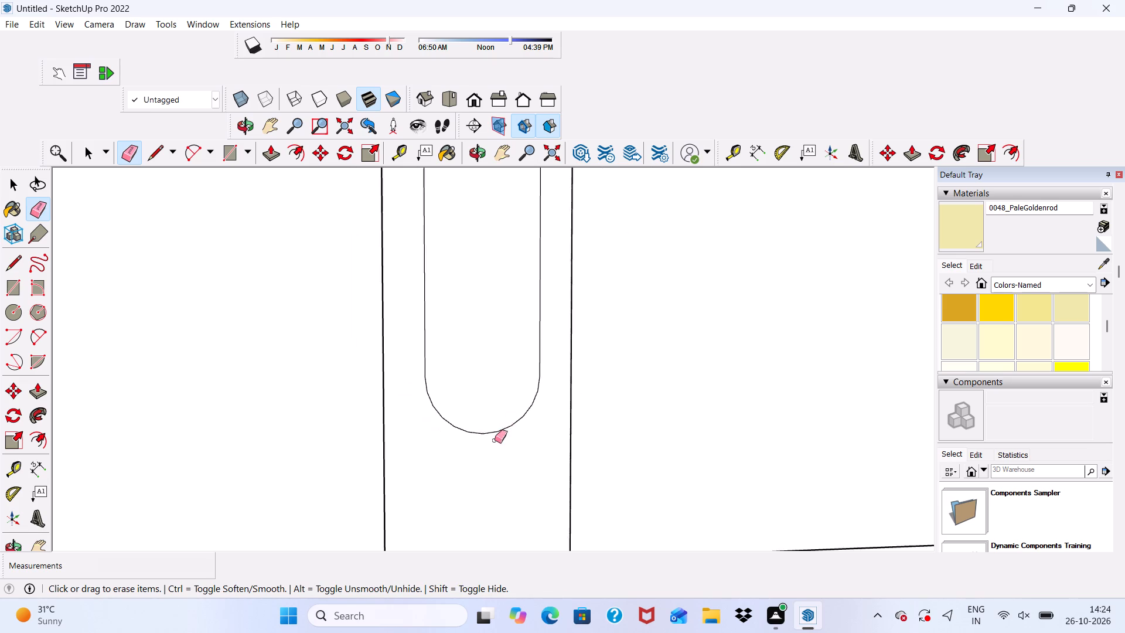
Erase the leftover rectangle corners above the upper arc of the inner pier's panel.
{"action": "scroll", "coordinate": [495, 440], "scroll_direction": "down", "scroll_amount": 13}
{"action": "scroll", "coordinate": [506, 275], "scroll_direction": "up", "scroll_amount": 5}
{"action": "scroll", "coordinate": [505, 272], "scroll_direction": "down", "scroll_amount": 1}
{"action": "scroll", "coordinate": [530, 290], "scroll_direction": "up", "scroll_amount": 10}
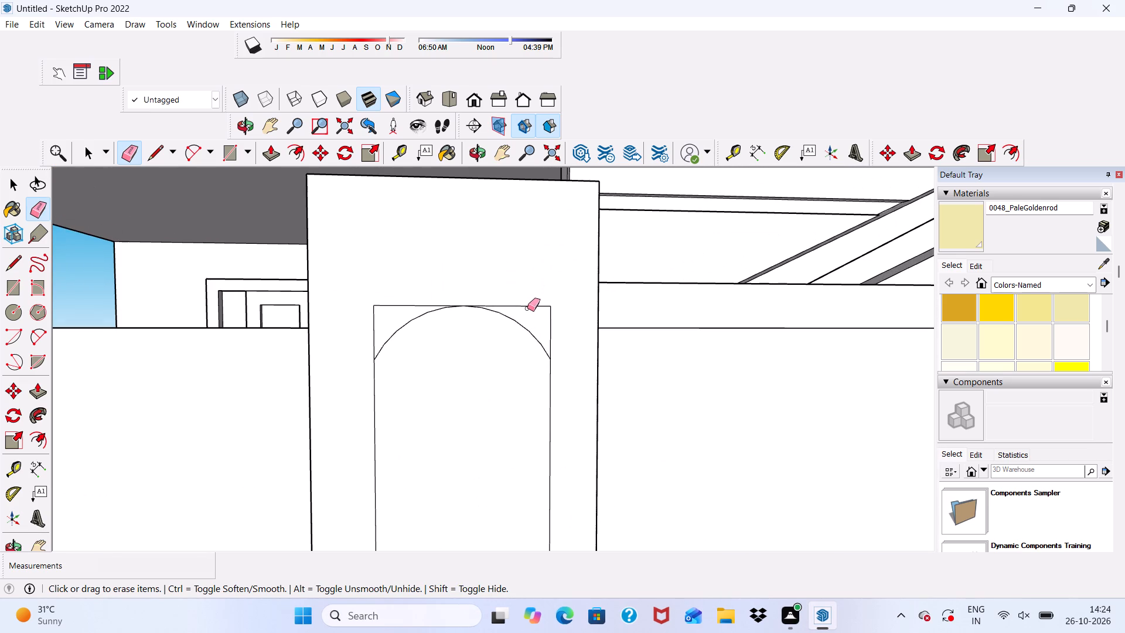
{"action": "left_click_drag", "start_coordinate": [527, 308], "coordinate": [553, 324]}
{"action": "left_click", "coordinate": [539, 305]}
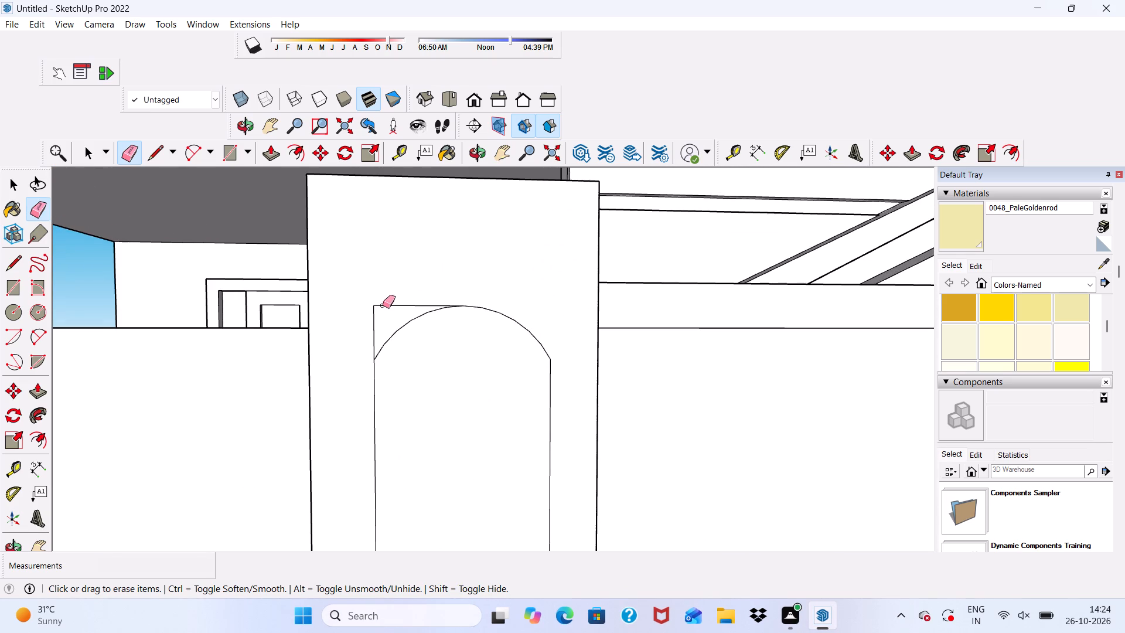
{"action": "left_click", "coordinate": [383, 305]}
{"action": "left_click", "coordinate": [374, 325]}
Erase the leftover rectangle corners above the upper arc of the outer pier's panel.
{"action": "scroll", "coordinate": [379, 304], "scroll_direction": "down", "scroll_amount": 15}
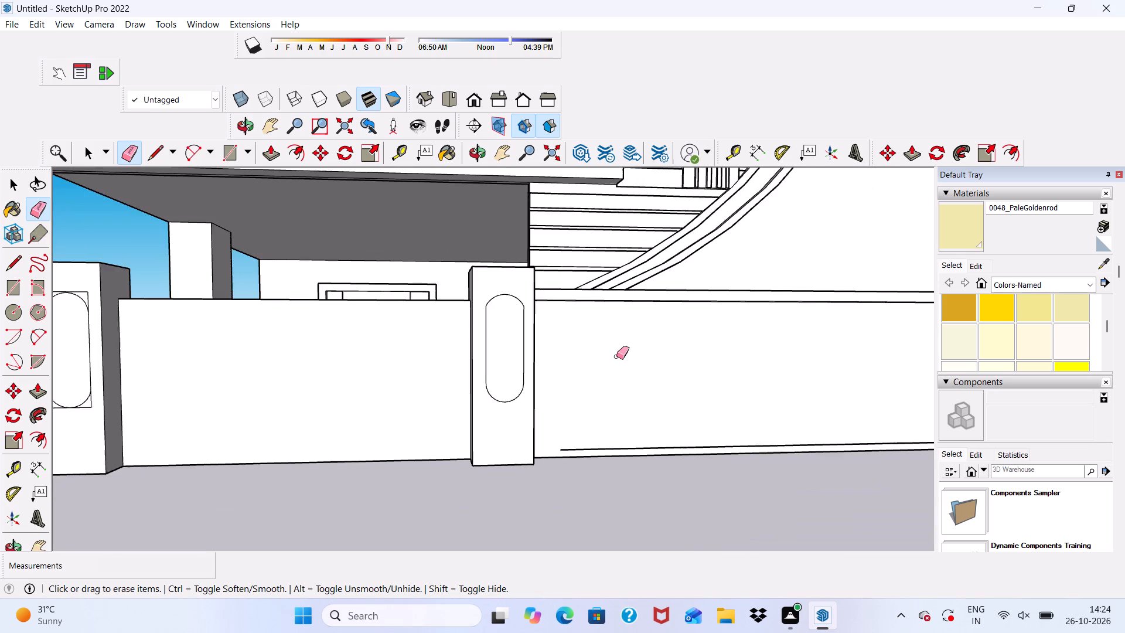
{"action": "scroll", "coordinate": [616, 356], "scroll_direction": "down", "scroll_amount": 5}
{"action": "scroll", "coordinate": [246, 341], "scroll_direction": "up", "scroll_amount": 4}
{"action": "scroll", "coordinate": [208, 306], "scroll_direction": "up", "scroll_amount": 13}
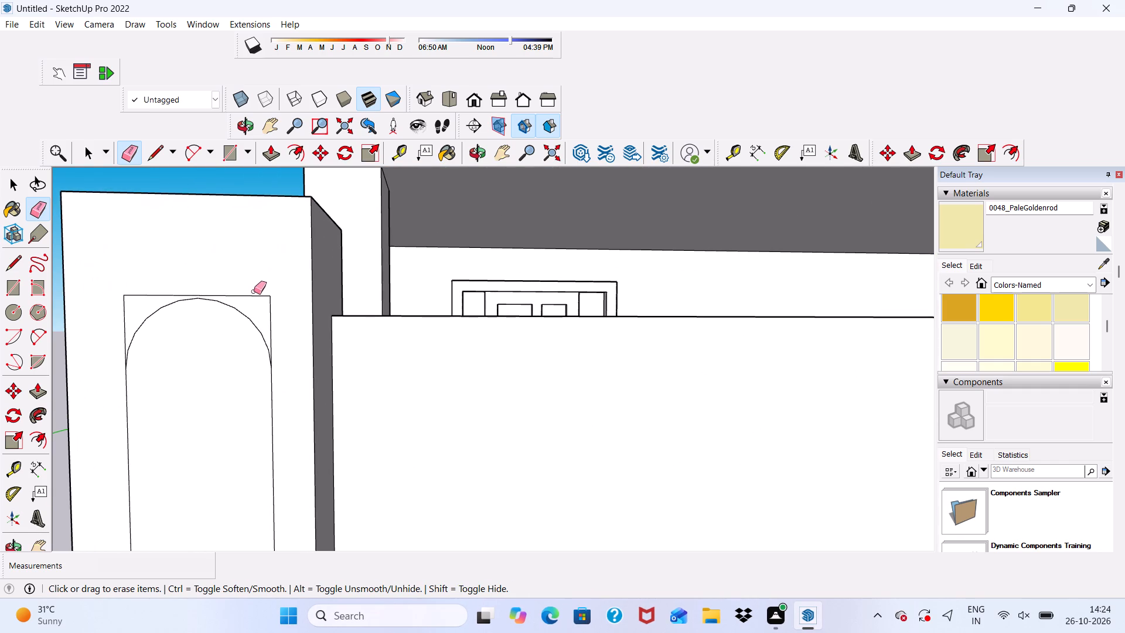
{"action": "left_click_drag", "start_coordinate": [256, 297], "coordinate": [272, 314]}
{"action": "left_click_drag", "start_coordinate": [131, 307], "coordinate": [124, 320]}
Erase the leftover rectangle lines outside the lower arc of the outer pier's panel.
{"action": "scroll", "coordinate": [133, 290], "scroll_direction": "down", "scroll_amount": 8}
{"action": "scroll", "coordinate": [210, 499], "scroll_direction": "up", "scroll_amount": 13}
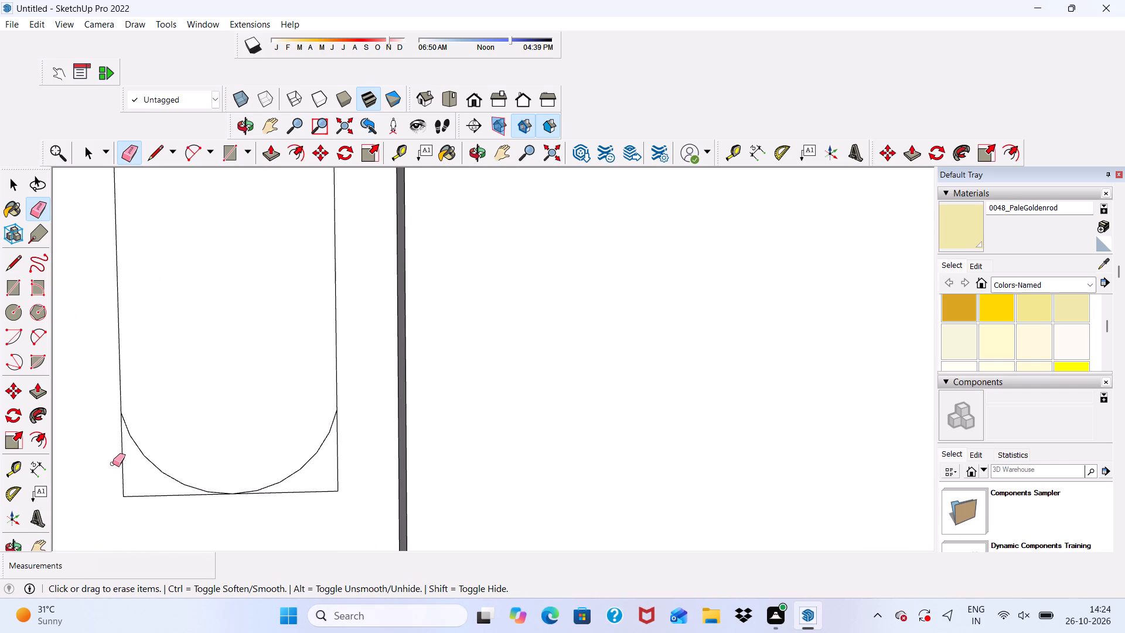
{"action": "left_click_drag", "start_coordinate": [127, 461], "coordinate": [127, 498]}
{"action": "left_click_drag", "start_coordinate": [117, 468], "coordinate": [131, 482]}
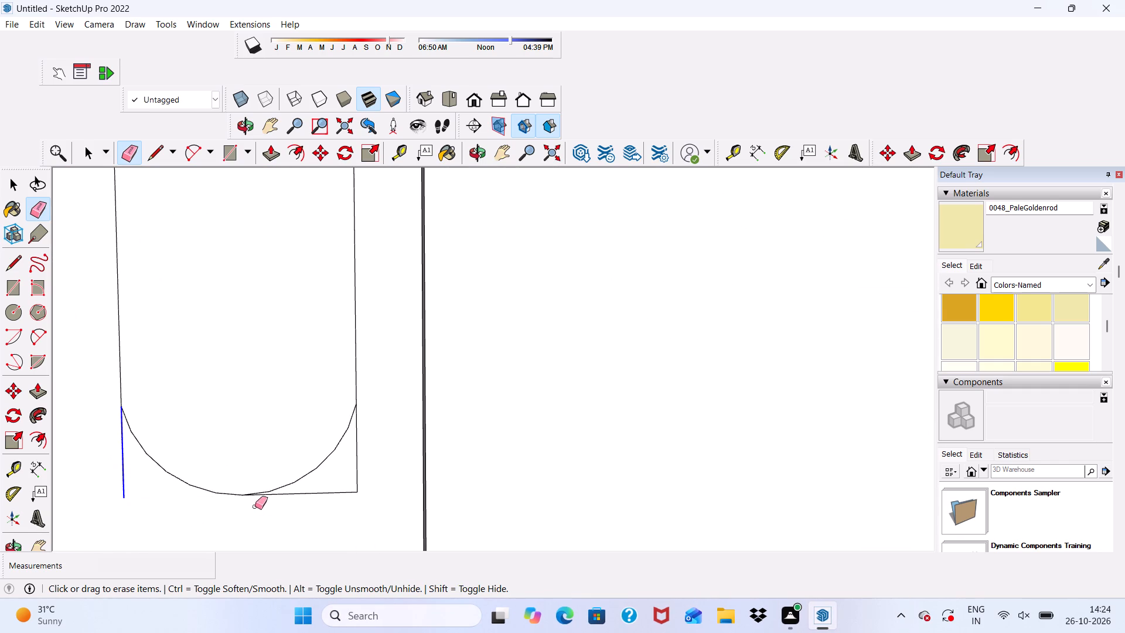
{"action": "left_click", "coordinate": [325, 491]}
{"action": "left_click", "coordinate": [332, 494]}
{"action": "left_click", "coordinate": [336, 490]}
{"action": "left_click", "coordinate": [340, 486]}
{"action": "left_click_drag", "start_coordinate": [341, 485], "coordinate": [362, 451]}
{"action": "scroll", "coordinate": [360, 446], "scroll_direction": "down", "scroll_amount": 9}
{"action": "key", "text": "space"}
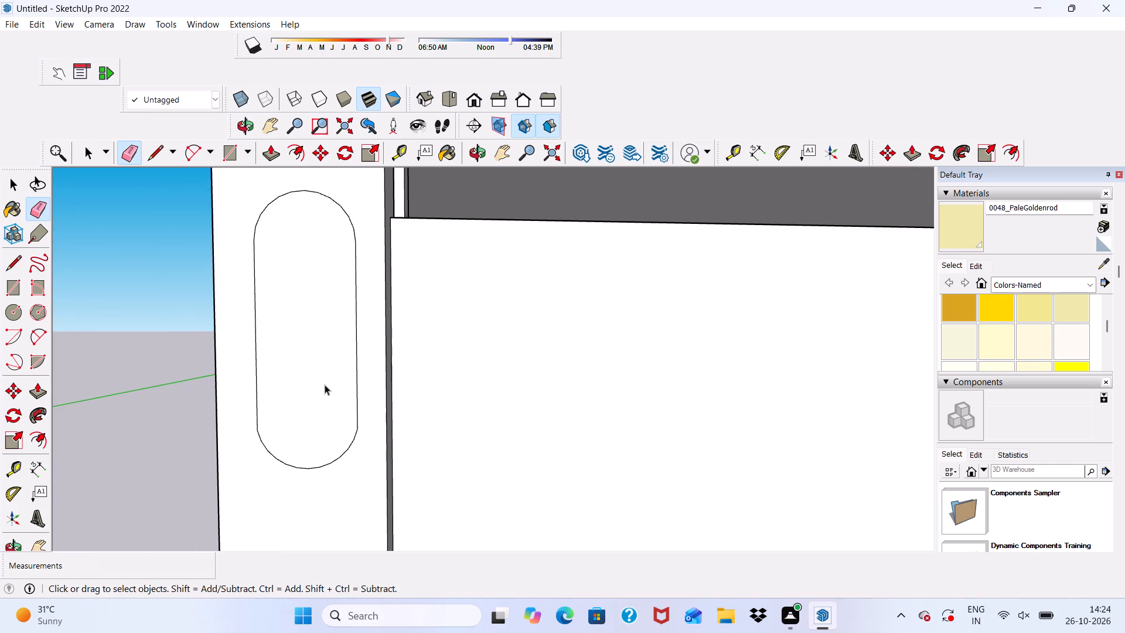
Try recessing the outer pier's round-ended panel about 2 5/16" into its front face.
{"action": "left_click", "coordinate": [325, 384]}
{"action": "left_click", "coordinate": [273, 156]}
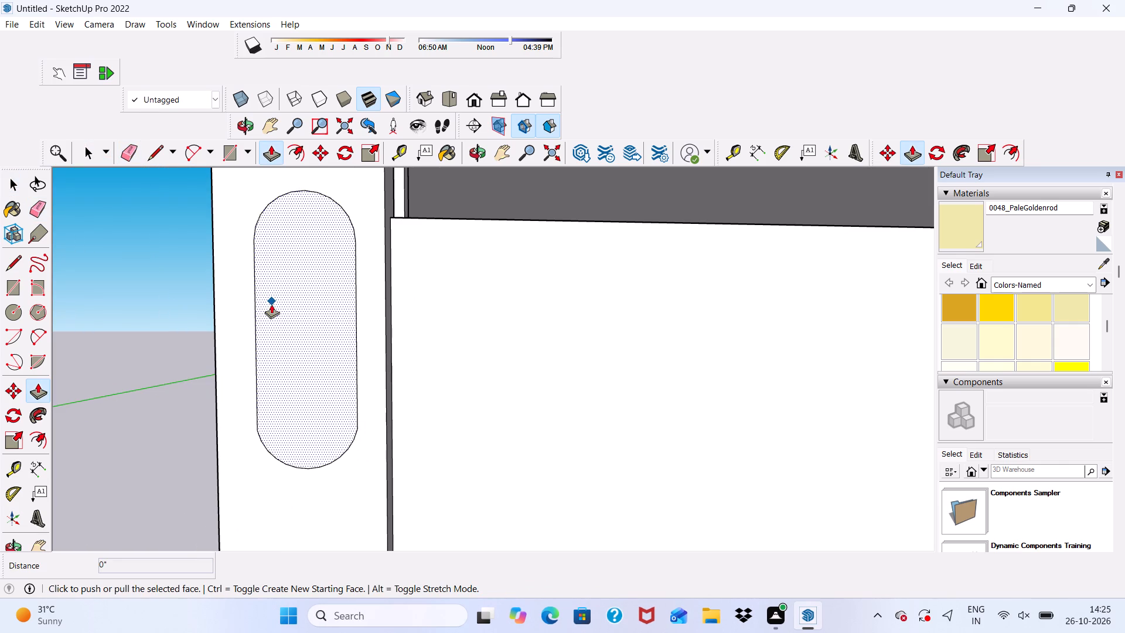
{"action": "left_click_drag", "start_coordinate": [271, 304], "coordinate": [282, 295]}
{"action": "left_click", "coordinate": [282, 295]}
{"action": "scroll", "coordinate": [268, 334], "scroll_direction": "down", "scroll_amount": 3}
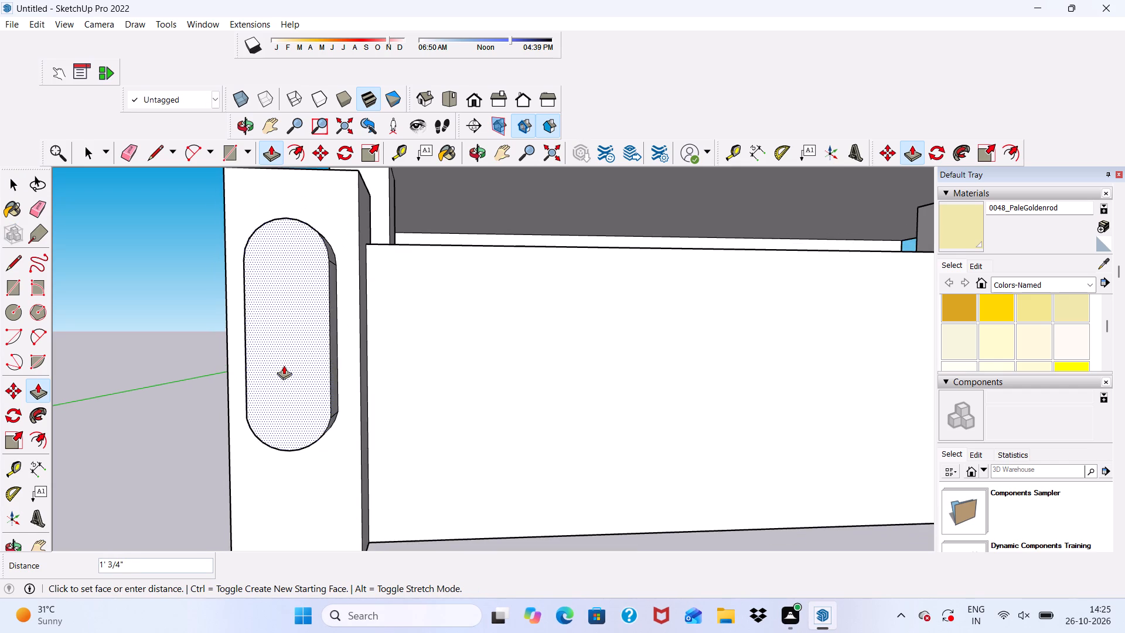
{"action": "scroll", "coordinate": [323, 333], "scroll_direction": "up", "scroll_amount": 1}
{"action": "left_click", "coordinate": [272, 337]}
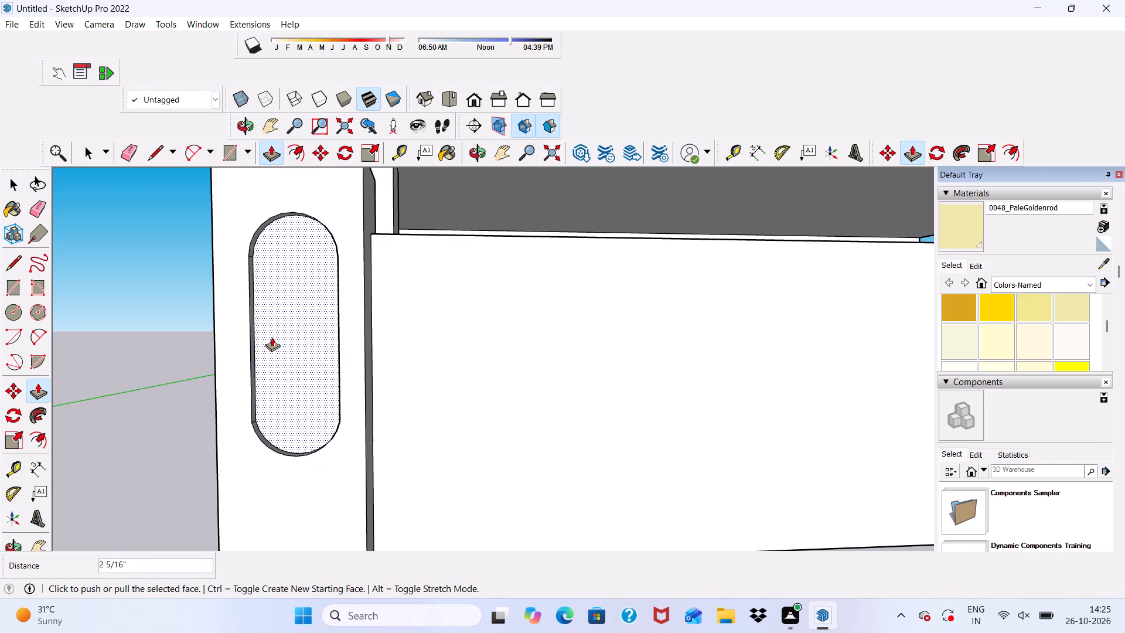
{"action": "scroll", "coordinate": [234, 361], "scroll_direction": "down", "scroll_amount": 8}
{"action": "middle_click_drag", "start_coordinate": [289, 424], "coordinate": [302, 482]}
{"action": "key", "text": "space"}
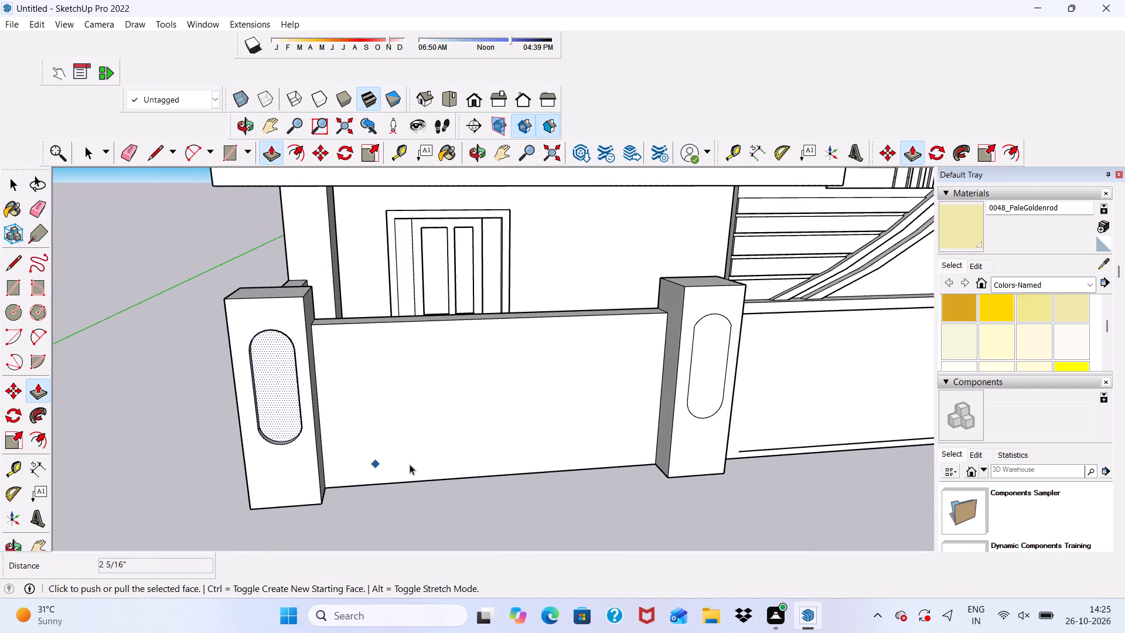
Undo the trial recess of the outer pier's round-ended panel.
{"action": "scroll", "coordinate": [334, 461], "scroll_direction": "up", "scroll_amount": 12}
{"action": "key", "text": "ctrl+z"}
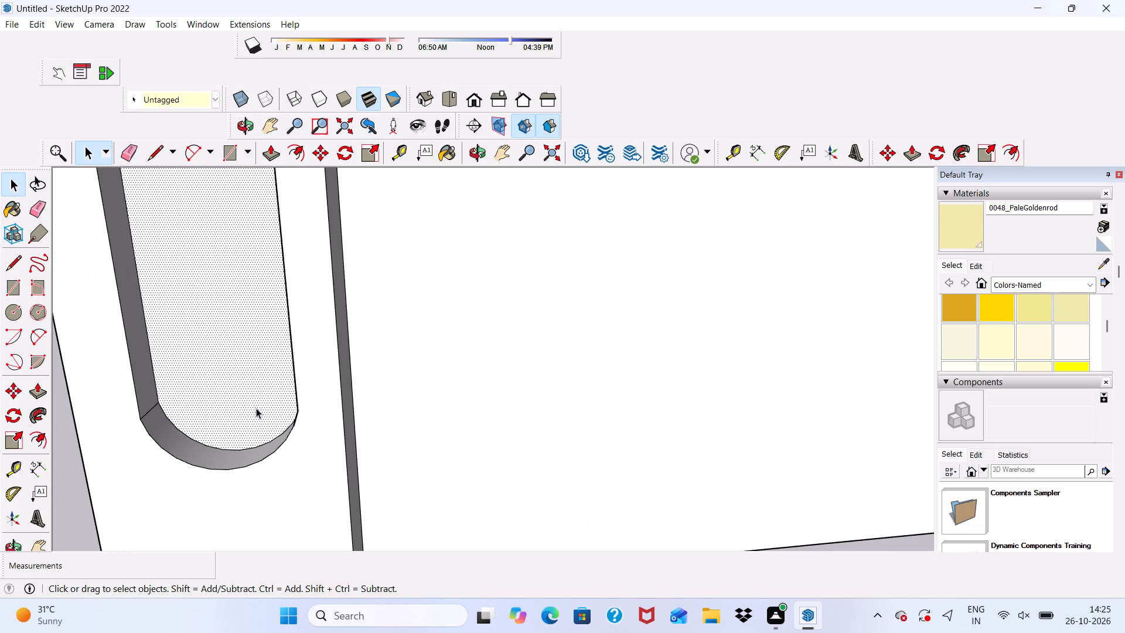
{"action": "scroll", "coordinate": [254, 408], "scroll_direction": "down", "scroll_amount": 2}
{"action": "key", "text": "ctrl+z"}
Offset the outer pier's round-ended panel outline outward by about 7/8" to form a thin border.
{"action": "scroll", "coordinate": [244, 414], "scroll_direction": "up", "scroll_amount": 3}
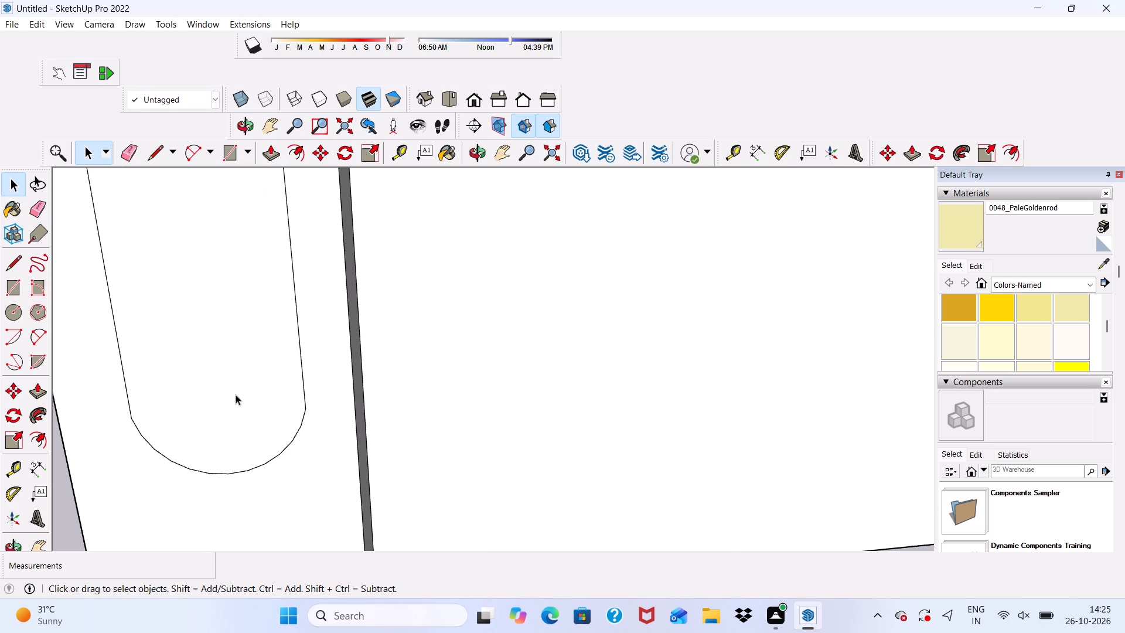
{"action": "left_click", "coordinate": [230, 378]}
{"action": "left_click", "coordinate": [298, 154]}
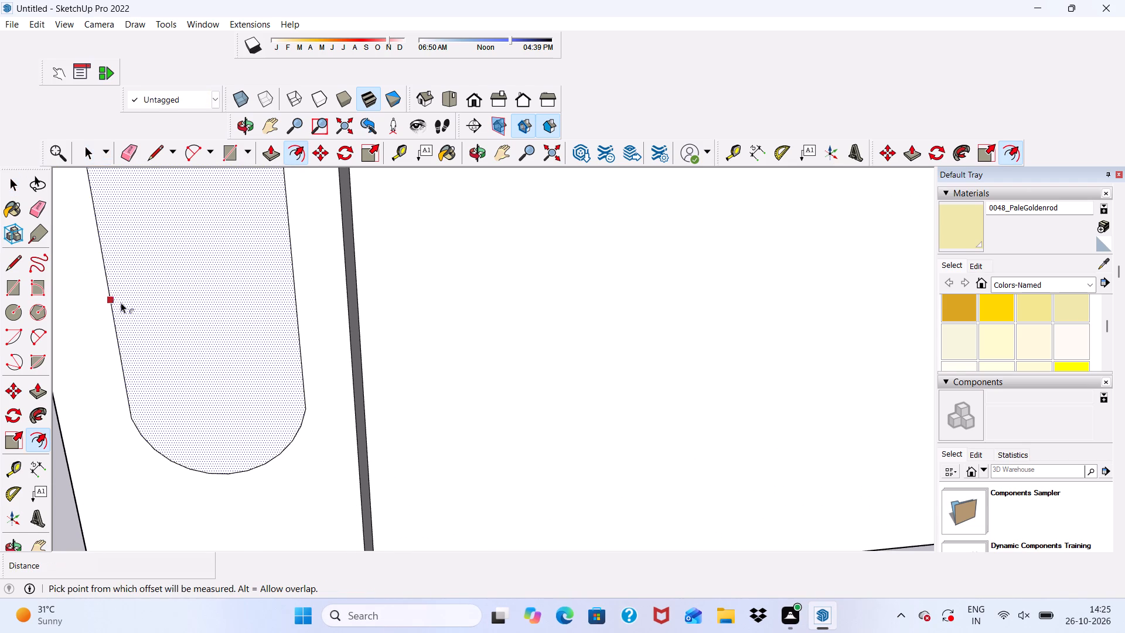
{"action": "left_click", "coordinate": [121, 302]}
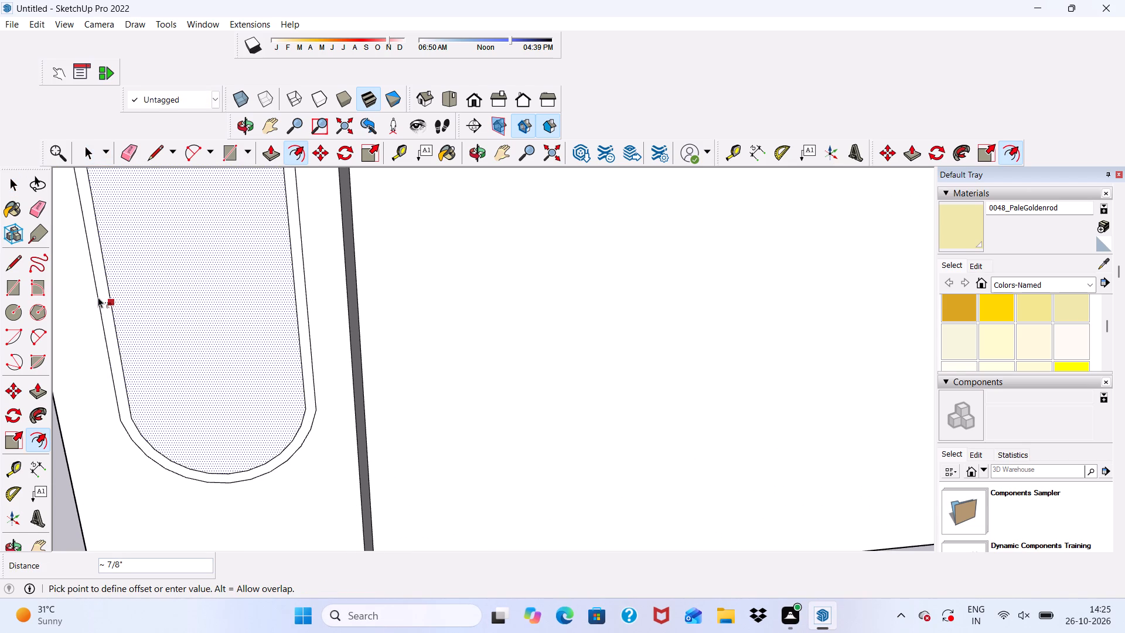
{"action": "left_click", "coordinate": [98, 297]}
{"action": "scroll", "coordinate": [116, 321], "scroll_direction": "down", "scroll_amount": 9}
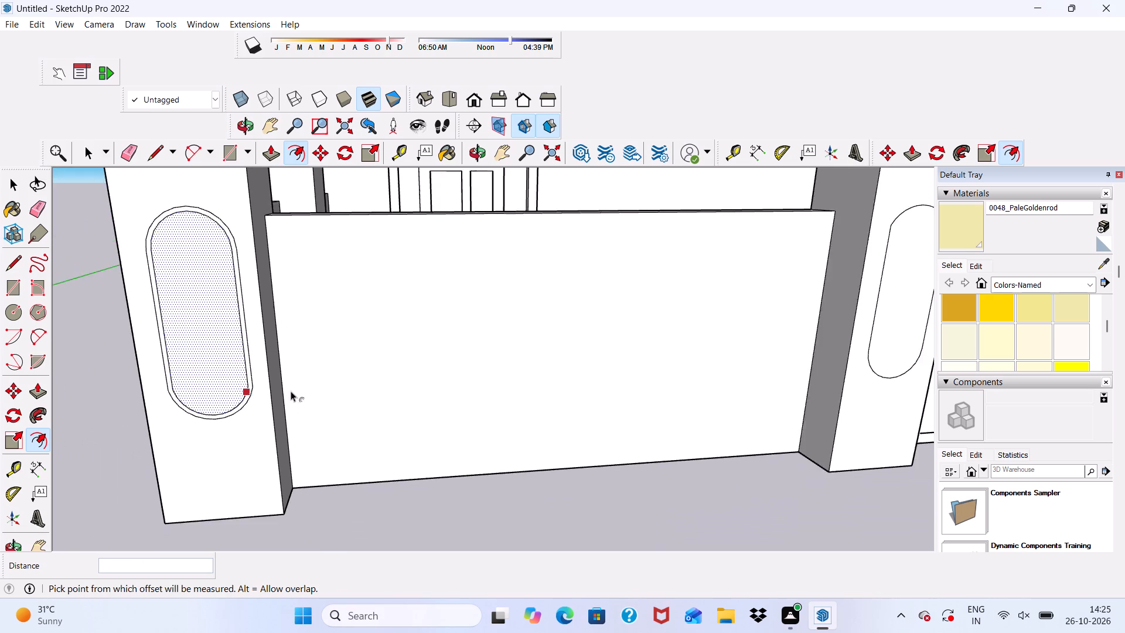
Offset the inner pier's round-ended panel outline outward by about 13/16" to form a matching border.
{"action": "scroll", "coordinate": [291, 391], "scroll_direction": "down", "scroll_amount": 5}
{"action": "left_click", "coordinate": [715, 325]}
{"action": "key", "text": "space"}
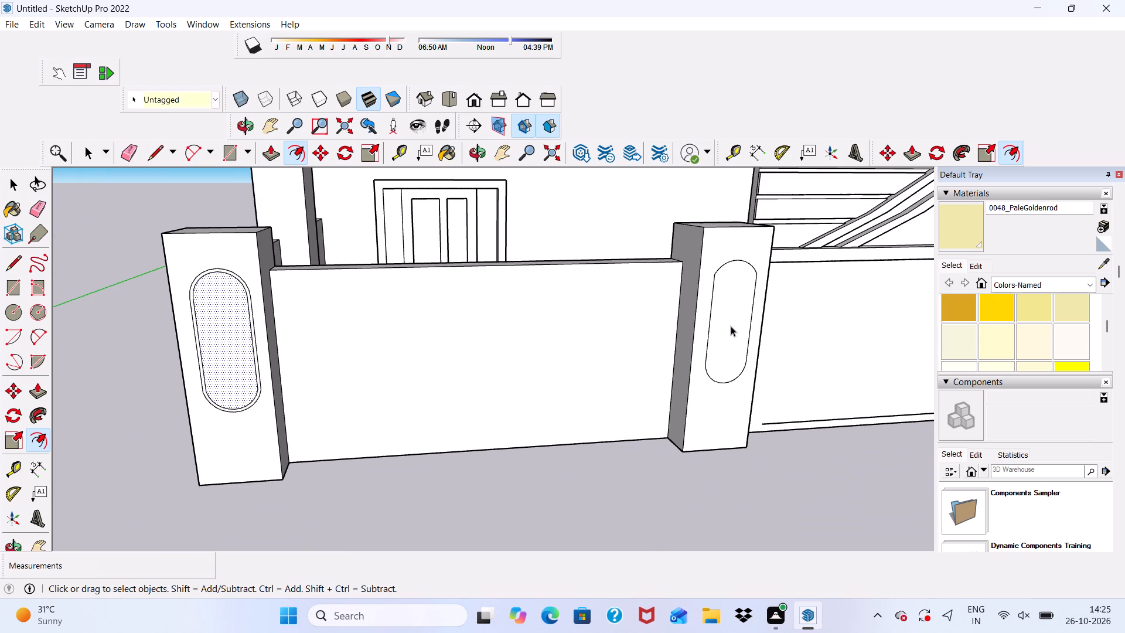
{"action": "left_click", "coordinate": [731, 326]}
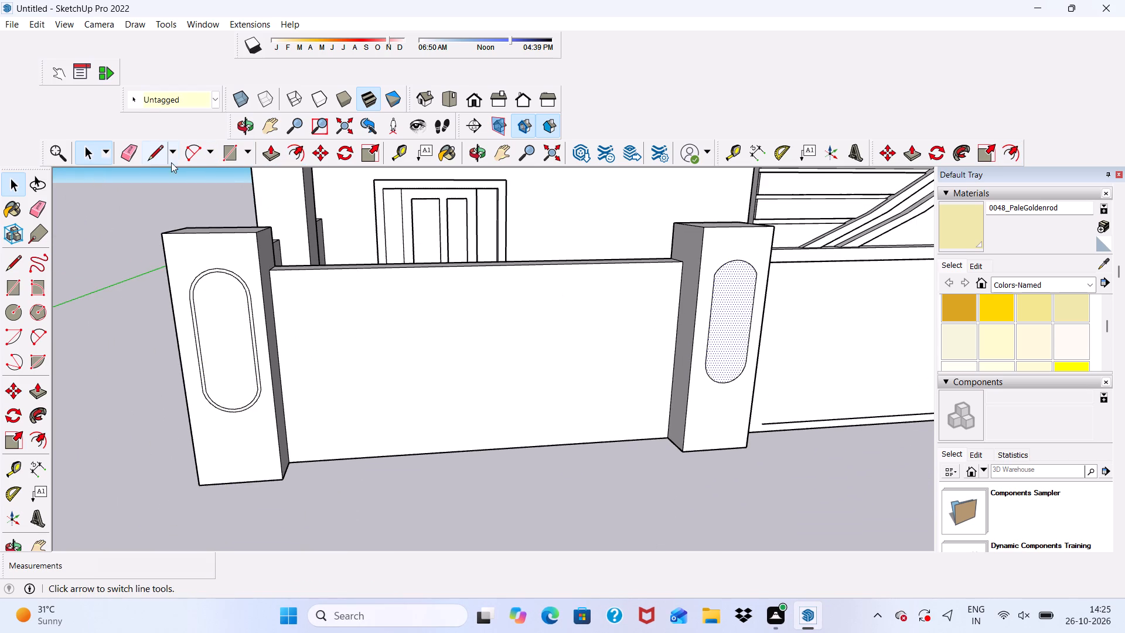
{"action": "left_click_drag", "start_coordinate": [290, 149], "coordinate": [296, 152]}
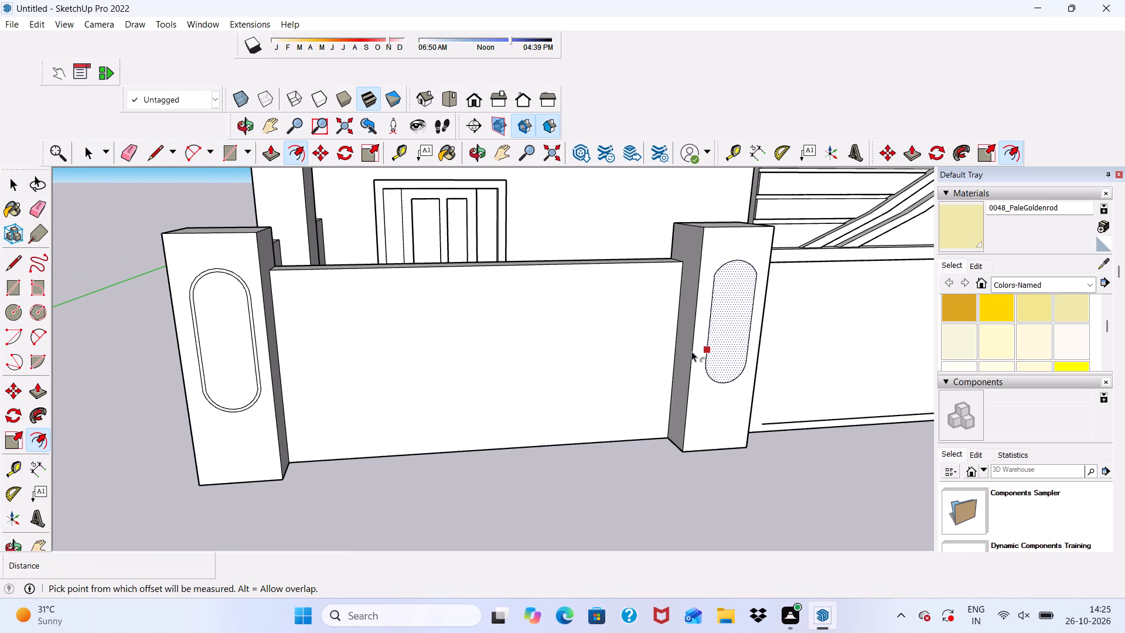
{"action": "left_click", "coordinate": [697, 350]}
{"action": "scroll", "coordinate": [702, 341], "scroll_direction": "up", "scroll_amount": 3}
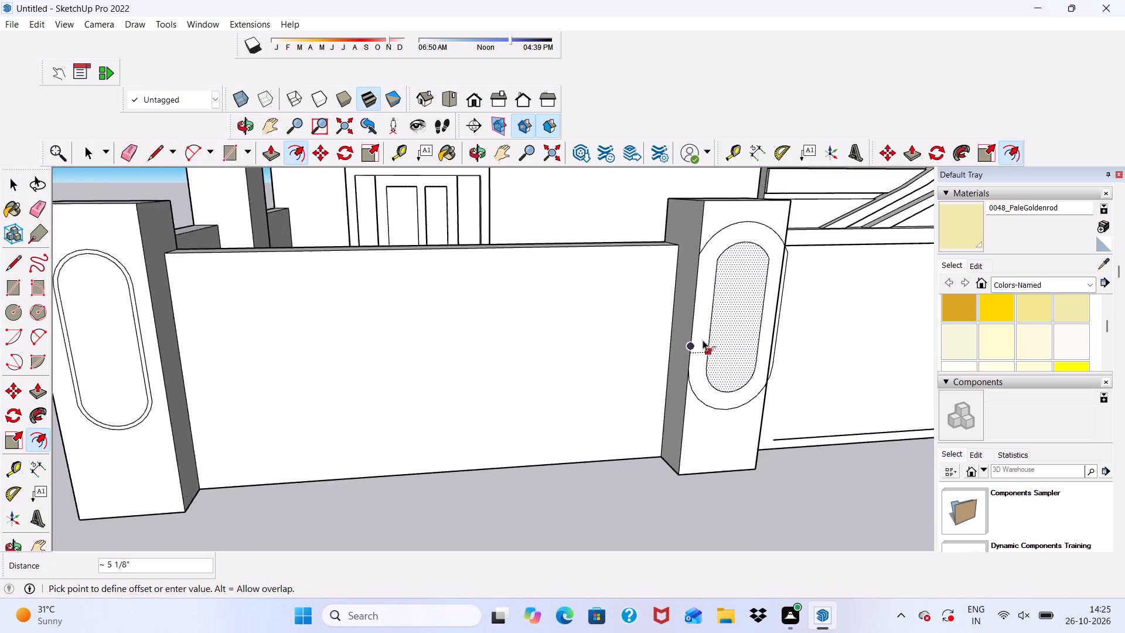
{"action": "scroll", "coordinate": [703, 340], "scroll_direction": "up", "scroll_amount": 7}
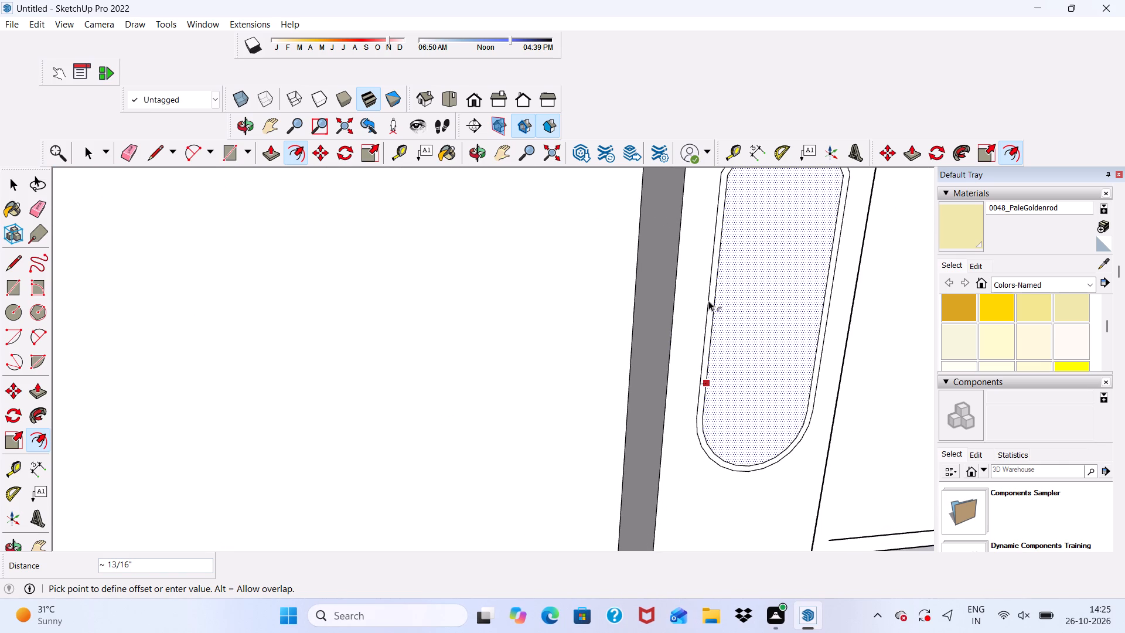
{"action": "left_click", "coordinate": [708, 301]}
{"action": "scroll", "coordinate": [558, 311], "scroll_direction": "down", "scroll_amount": 9}
{"action": "key", "text": "space"}
{"action": "left_click", "coordinate": [445, 499]}
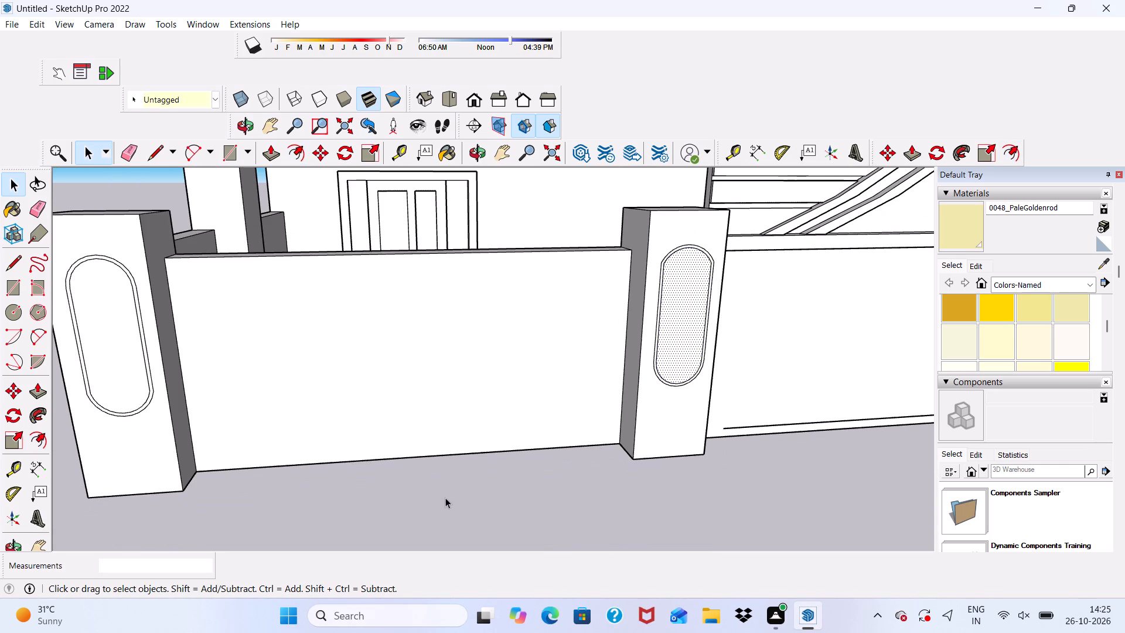
Push the inner pier's round-ended panel 2" into the pier.
{"action": "scroll", "coordinate": [660, 383], "scroll_direction": "up", "scroll_amount": 4}
{"action": "scroll", "coordinate": [682, 365], "scroll_direction": "down", "scroll_amount": 1}
{"action": "scroll", "coordinate": [682, 366], "scroll_direction": "up", "scroll_amount": 14}
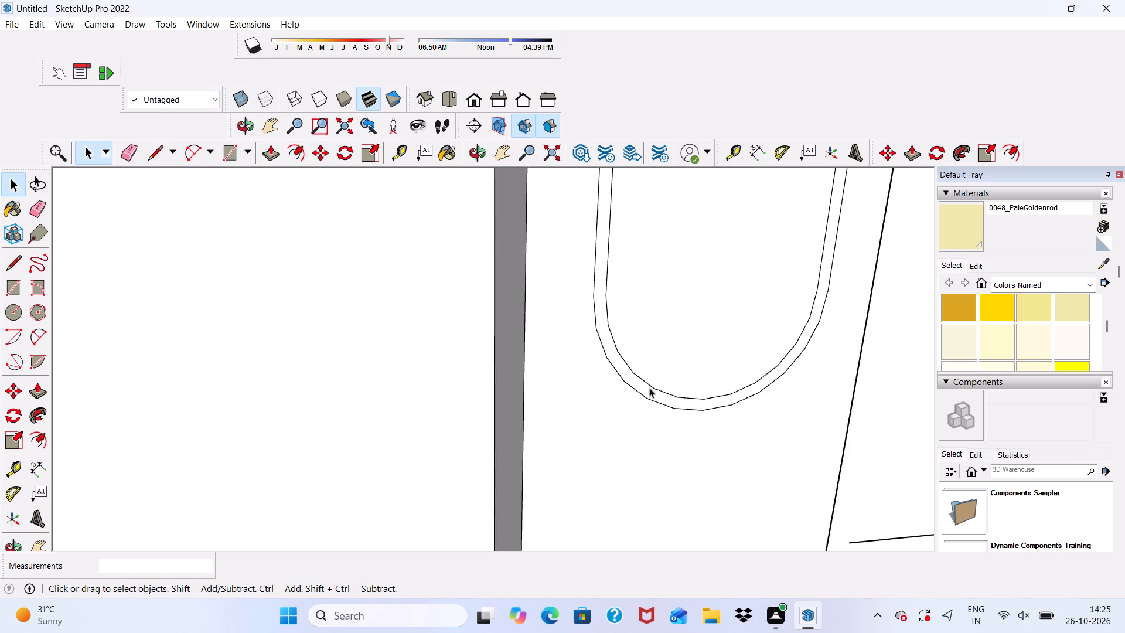
{"action": "scroll", "coordinate": [649, 387], "scroll_direction": "up", "scroll_amount": 4}
{"action": "left_click", "coordinate": [660, 346]}
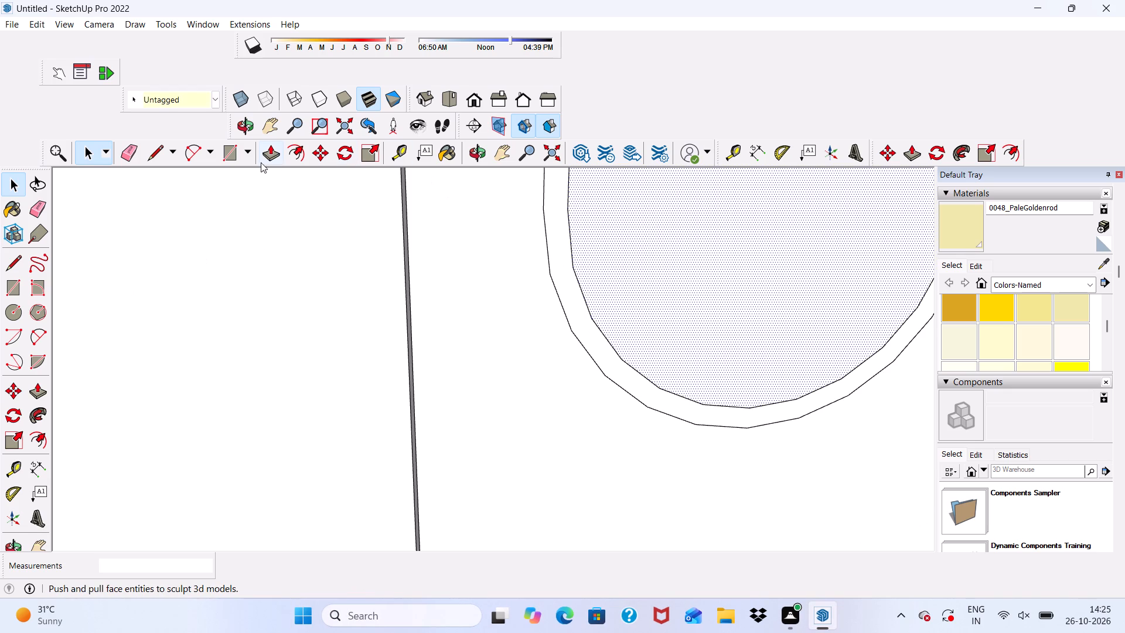
{"action": "left_click", "coordinate": [267, 156]}
{"action": "left_click_drag", "start_coordinate": [669, 292], "coordinate": [660, 271]}
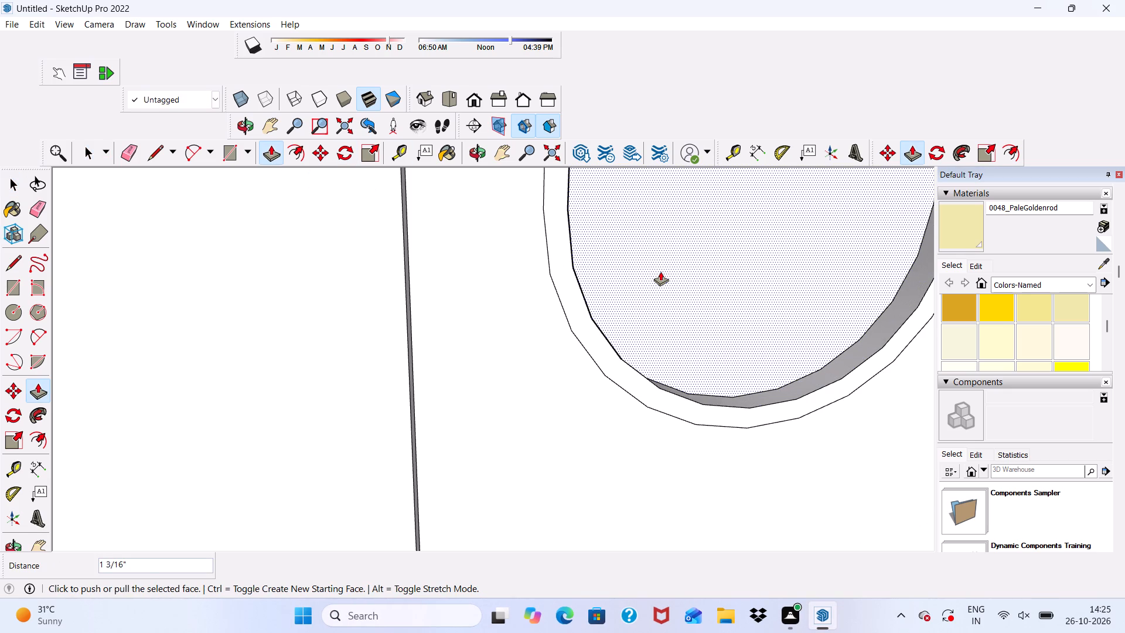
{"action": "type", "text": "2\""}
{"action": "key", "text": "Return"}
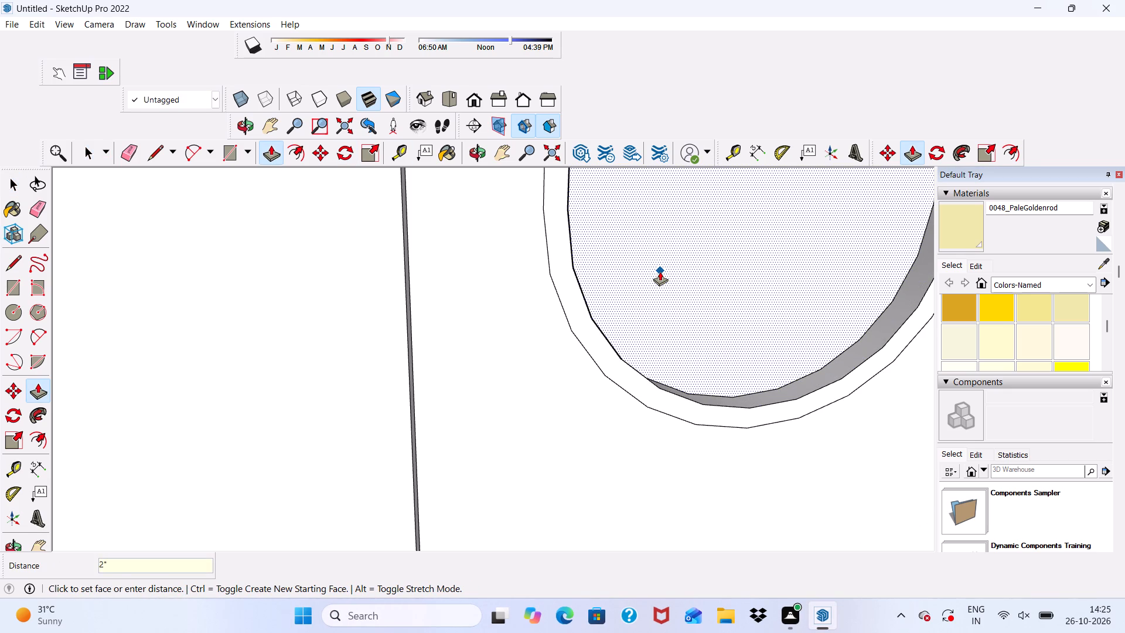
Push the outer pier's round-ended panel 2" into the pier.
{"action": "scroll", "coordinate": [659, 276], "scroll_direction": "down", "scroll_amount": 20}
{"action": "scroll", "coordinate": [659, 276], "scroll_direction": "down", "scroll_amount": 5}
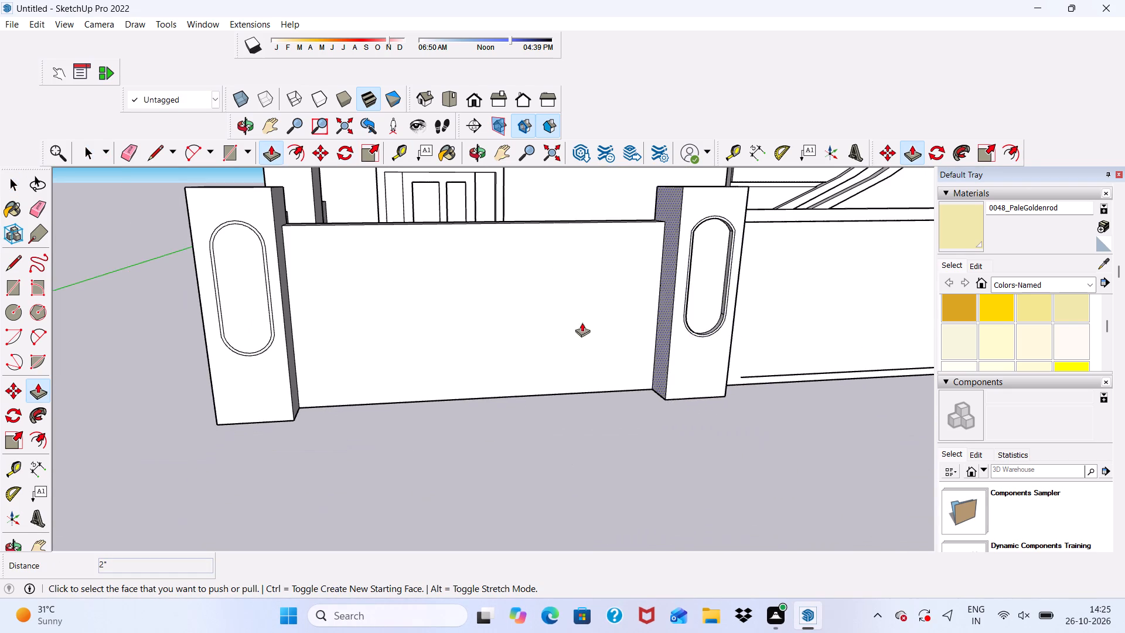
{"action": "scroll", "coordinate": [227, 298], "scroll_direction": "up", "scroll_amount": 5}
{"action": "left_click", "coordinate": [252, 293]}
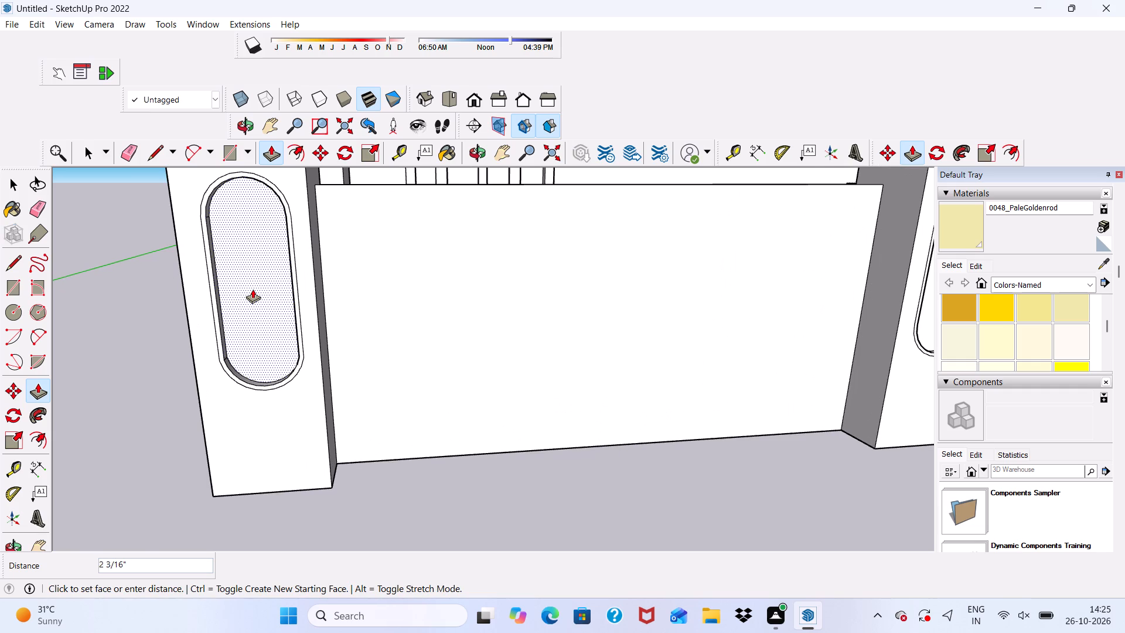
{"action": "key", "text": "2"}
{"action": "key", "text": "shift+quotedbl"}
{"action": "key", "text": "Return"}
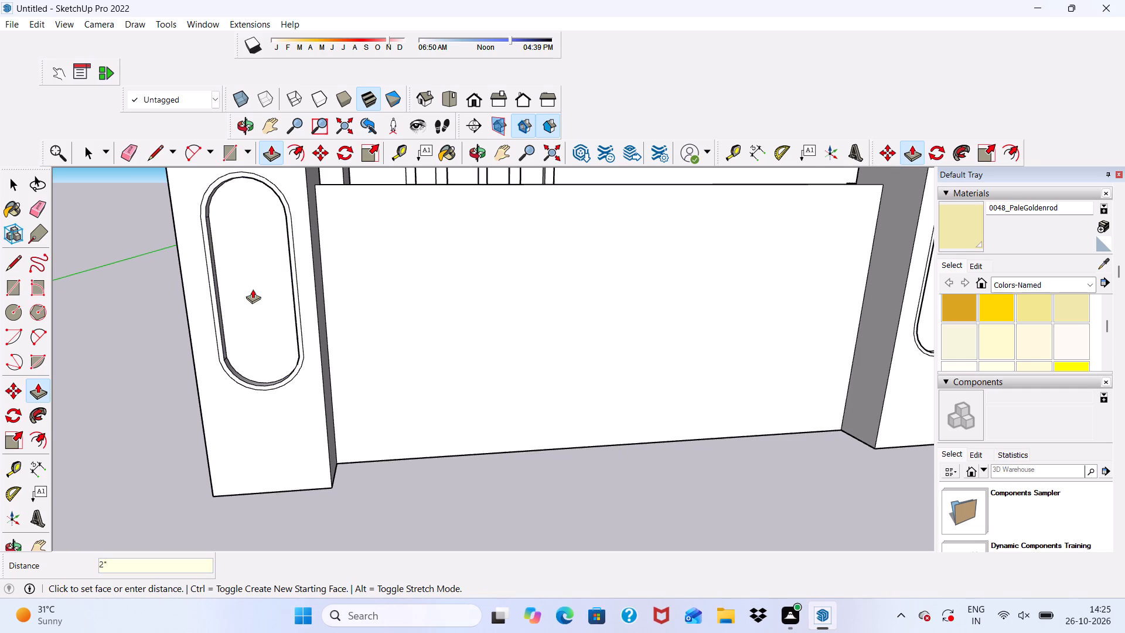
Pull the thin border around the outer pier's round-ended panel out 1" from the pier face.
{"action": "scroll", "coordinate": [224, 471], "scroll_direction": "up", "scroll_amount": 6}
{"action": "scroll", "coordinate": [202, 279], "scroll_direction": "up", "scroll_amount": 9}
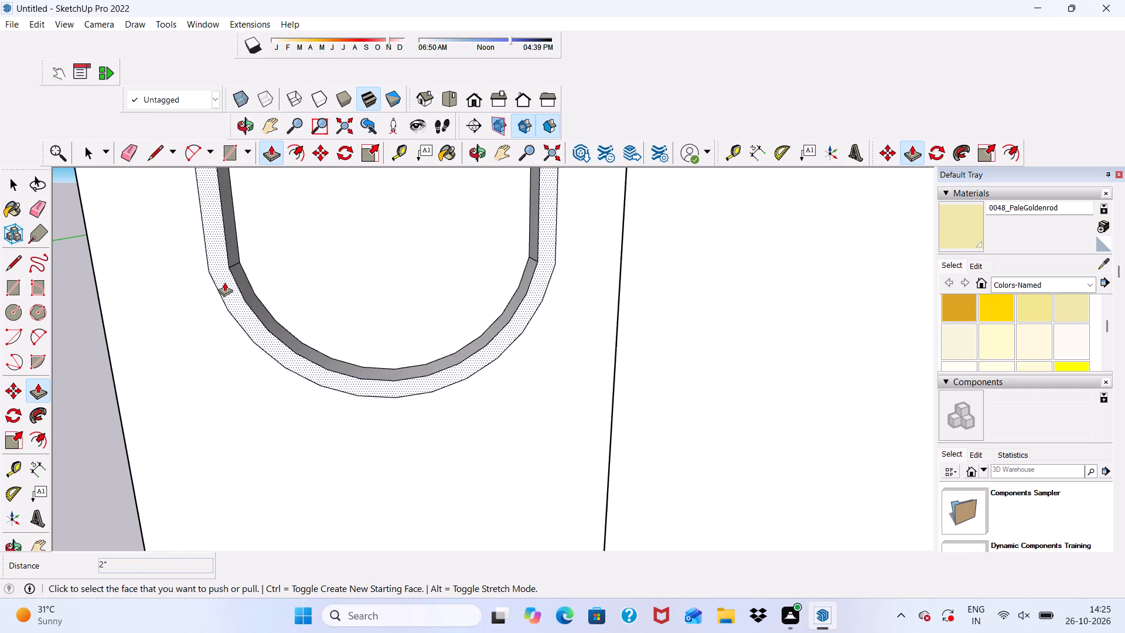
{"action": "left_click", "coordinate": [224, 282]}
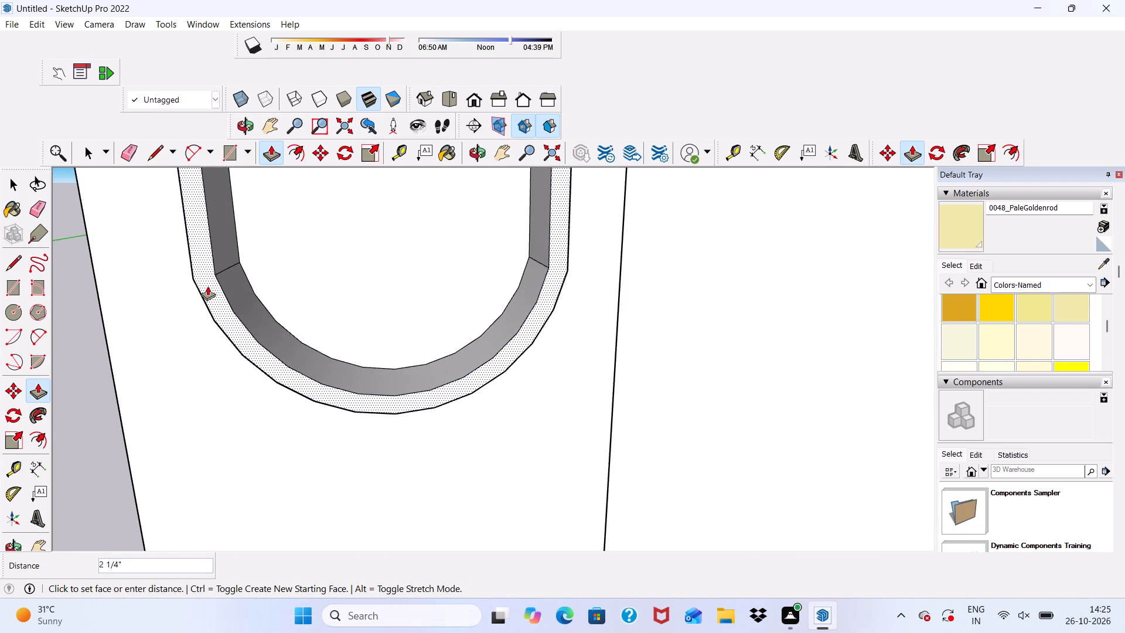
{"action": "type", "text": "1\""}
{"action": "key", "text": "Return"}
Pull the matching border around the inner pier's round-ended panel out 1" from the pier face.
{"action": "scroll", "coordinate": [207, 286], "scroll_direction": "down", "scroll_amount": 6}
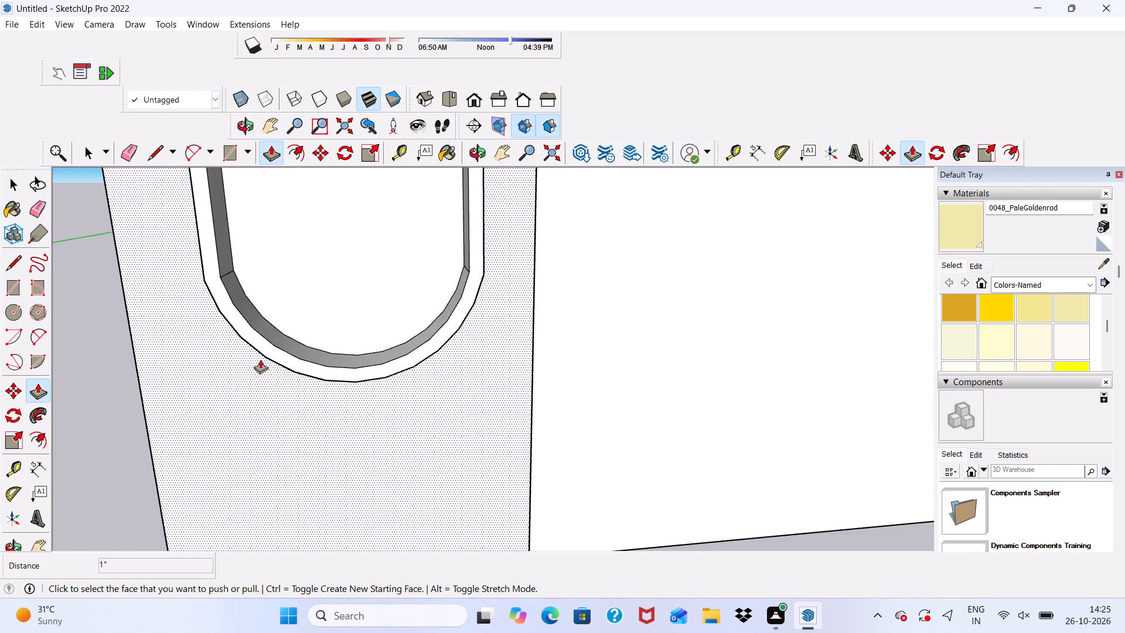
{"action": "scroll", "coordinate": [260, 359], "scroll_direction": "down", "scroll_amount": 6}
{"action": "middle_click_drag", "start_coordinate": [266, 304], "coordinate": [280, 287]}
{"action": "scroll", "coordinate": [277, 287], "scroll_direction": "up", "scroll_amount": 1}
{"action": "scroll", "coordinate": [243, 296], "scroll_direction": "down", "scroll_amount": 6}
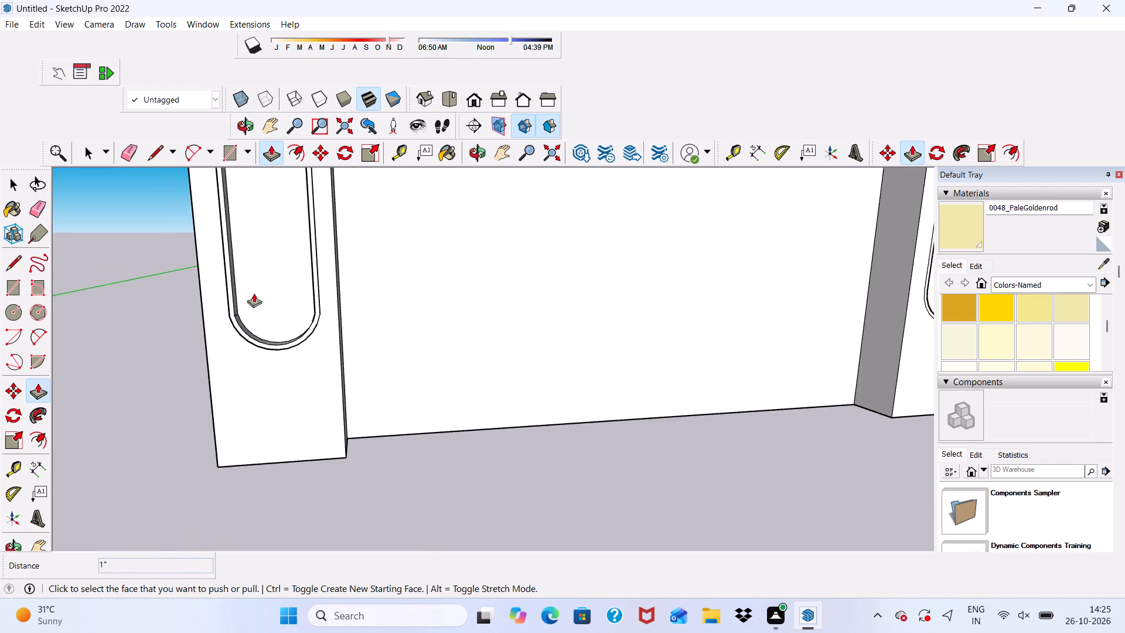
{"action": "scroll", "coordinate": [254, 293], "scroll_direction": "down", "scroll_amount": 8}
{"action": "scroll", "coordinate": [643, 251], "scroll_direction": "up", "scroll_amount": 19}
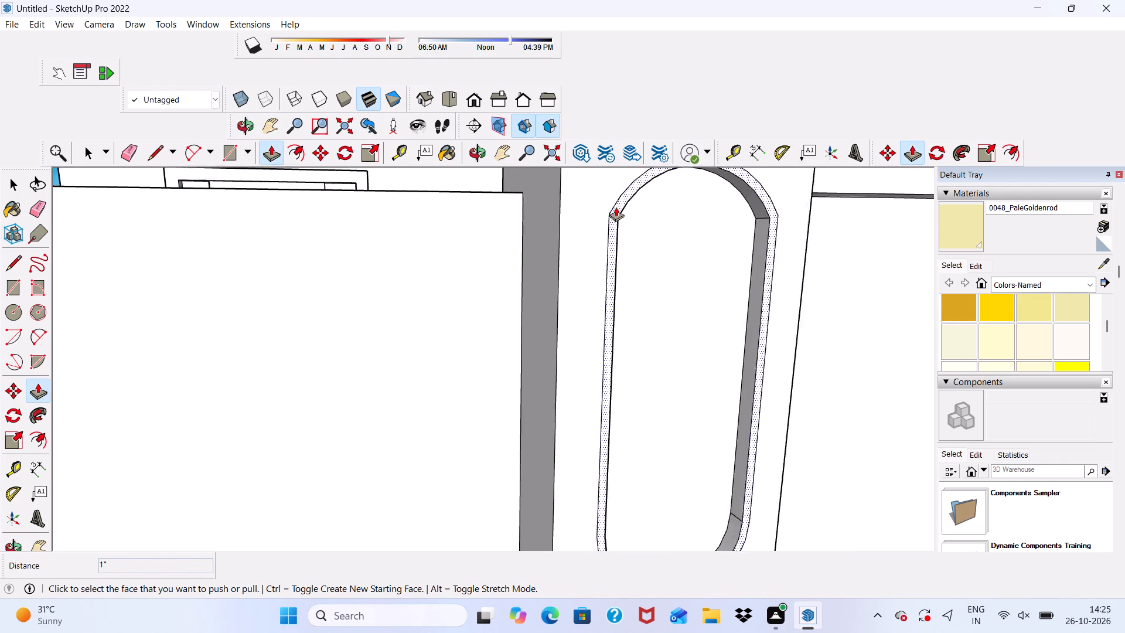
{"action": "scroll", "coordinate": [616, 207], "scroll_direction": "up", "scroll_amount": 1}
{"action": "left_click", "coordinate": [616, 207]}
{"action": "scroll", "coordinate": [598, 225], "scroll_direction": "down", "scroll_amount": 1}
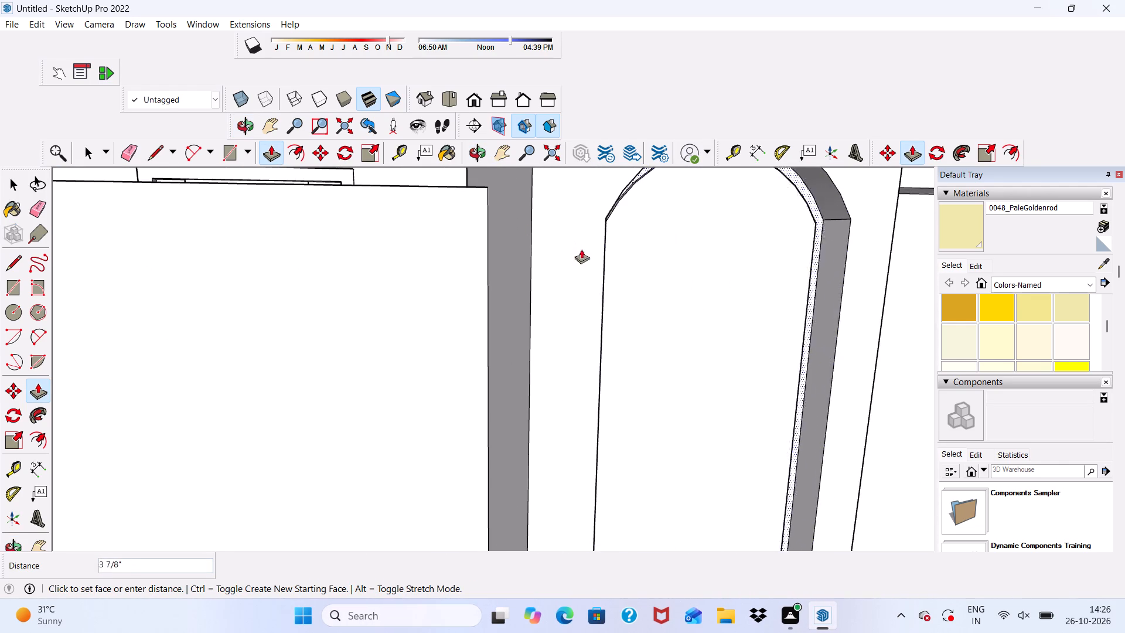
{"action": "type", "text": "1\""}
{"action": "key", "text": "Return"}
{"action": "key", "text": "space"}
Examine both decorated piers and the front boundary wall from several angles.
{"action": "scroll", "coordinate": [632, 267], "scroll_direction": "down", "scroll_amount": 4}
{"action": "scroll", "coordinate": [578, 246], "scroll_direction": "up", "scroll_amount": 1}
{"action": "scroll", "coordinate": [558, 269], "scroll_direction": "down", "scroll_amount": 3}
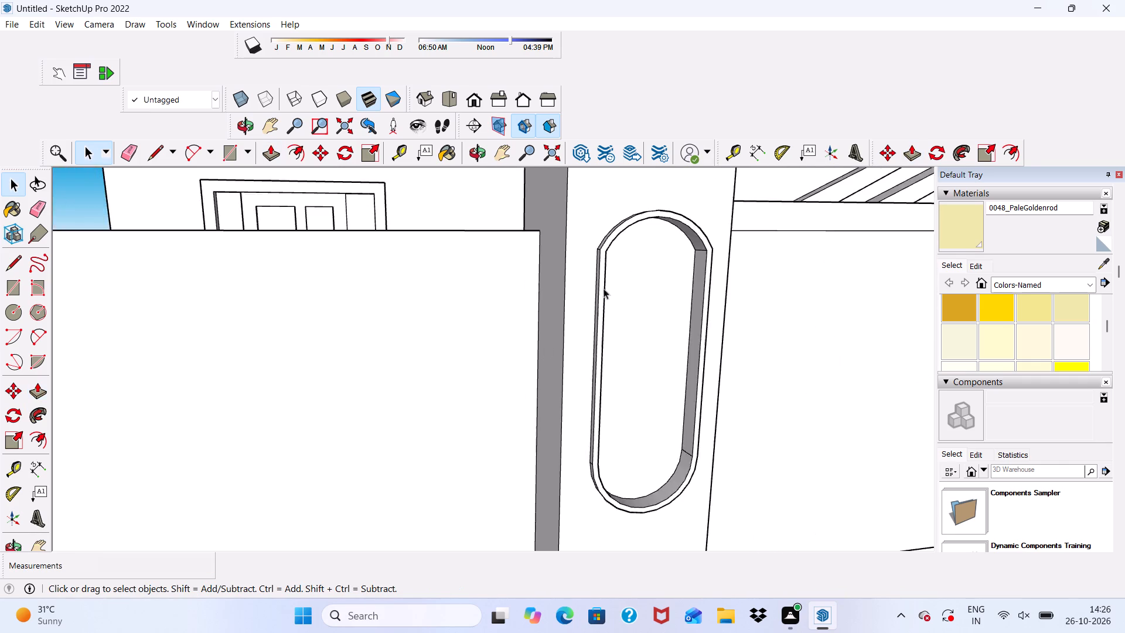
{"action": "scroll", "coordinate": [604, 288], "scroll_direction": "down", "scroll_amount": 6}
{"action": "middle_click_drag", "start_coordinate": [649, 334], "coordinate": [460, 287]}
{"action": "scroll", "coordinate": [493, 270], "scroll_direction": "down", "scroll_amount": 6}
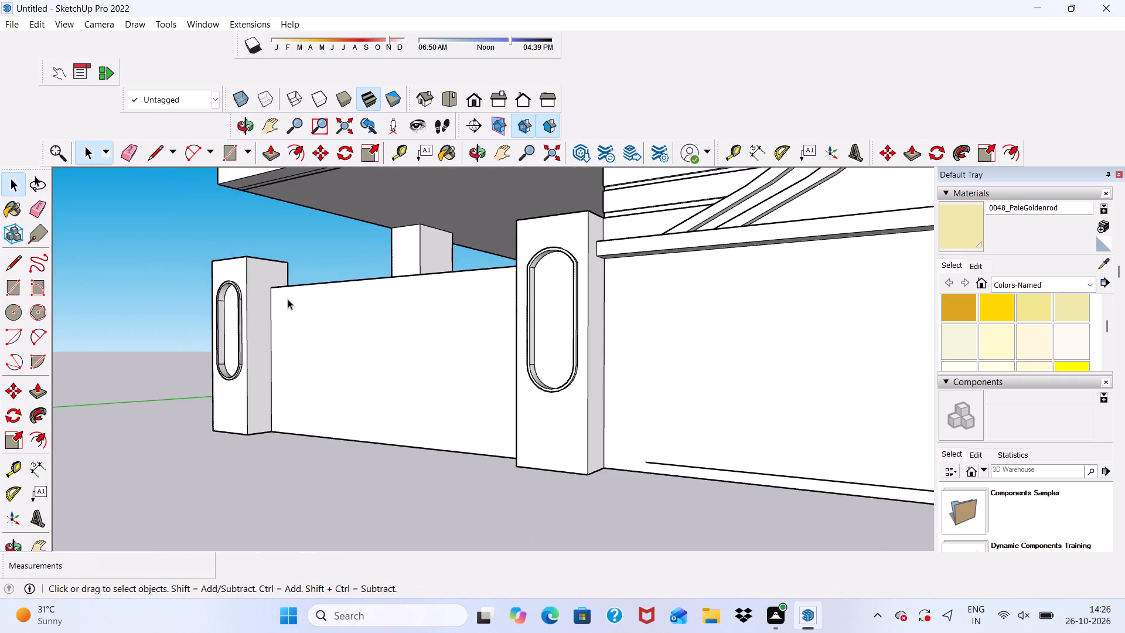
{"action": "middle_click_drag", "start_coordinate": [261, 302], "coordinate": [393, 324]}
{"action": "scroll", "coordinate": [370, 319], "scroll_direction": "down", "scroll_amount": 3}
{"action": "middle_click_drag", "start_coordinate": [363, 387], "coordinate": [354, 283]}
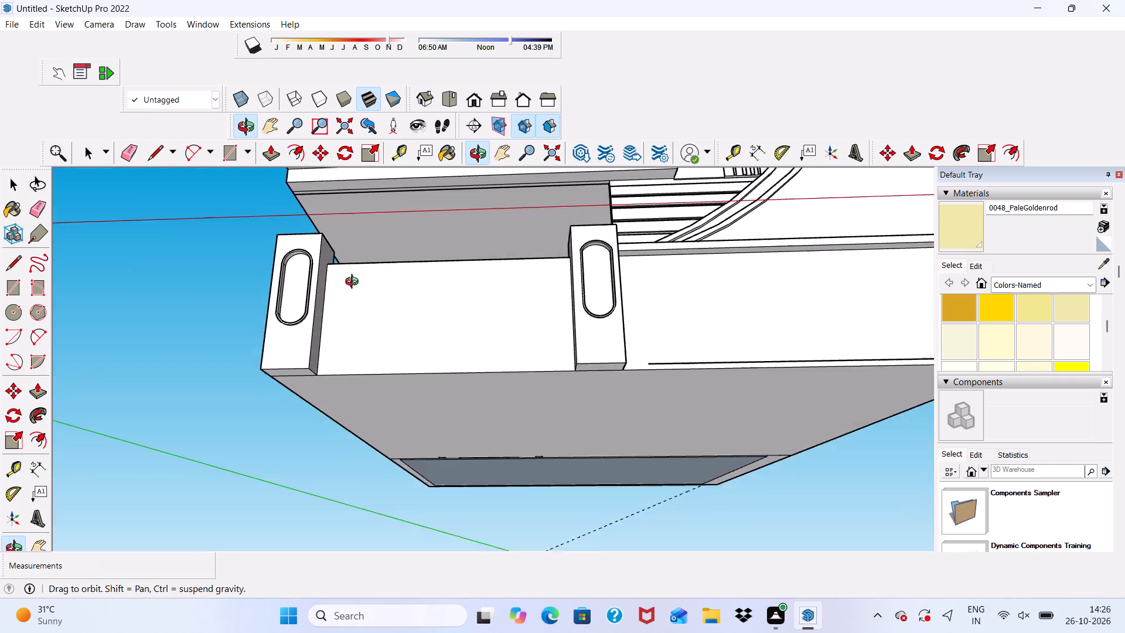
{"action": "middle_click_drag", "start_coordinate": [354, 283], "coordinate": [353, 279]}
{"action": "scroll", "coordinate": [354, 285], "scroll_direction": "up", "scroll_amount": 1}
{"action": "scroll", "coordinate": [365, 331], "scroll_direction": "down", "scroll_amount": 4}
{"action": "middle_click_drag", "start_coordinate": [388, 331], "coordinate": [418, 463]}
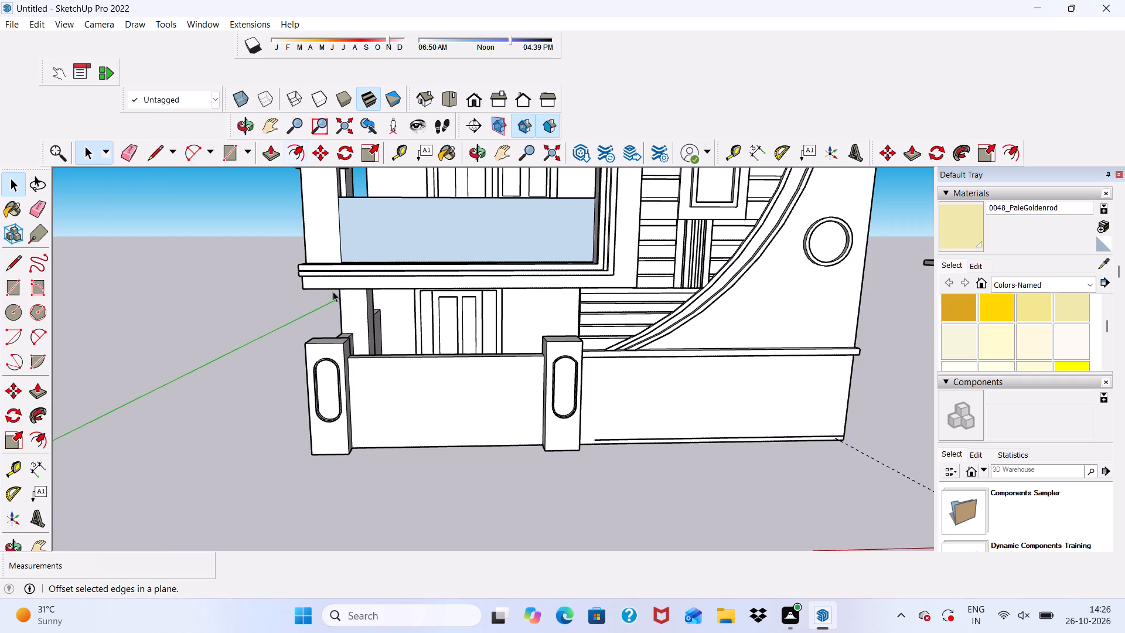
{"action": "scroll", "coordinate": [342, 331], "scroll_direction": "down", "scroll_amount": 2}
{"action": "scroll", "coordinate": [445, 392], "scroll_direction": "down", "scroll_amount": 3}
{"action": "scroll", "coordinate": [523, 408], "scroll_direction": "up", "scroll_amount": 4}
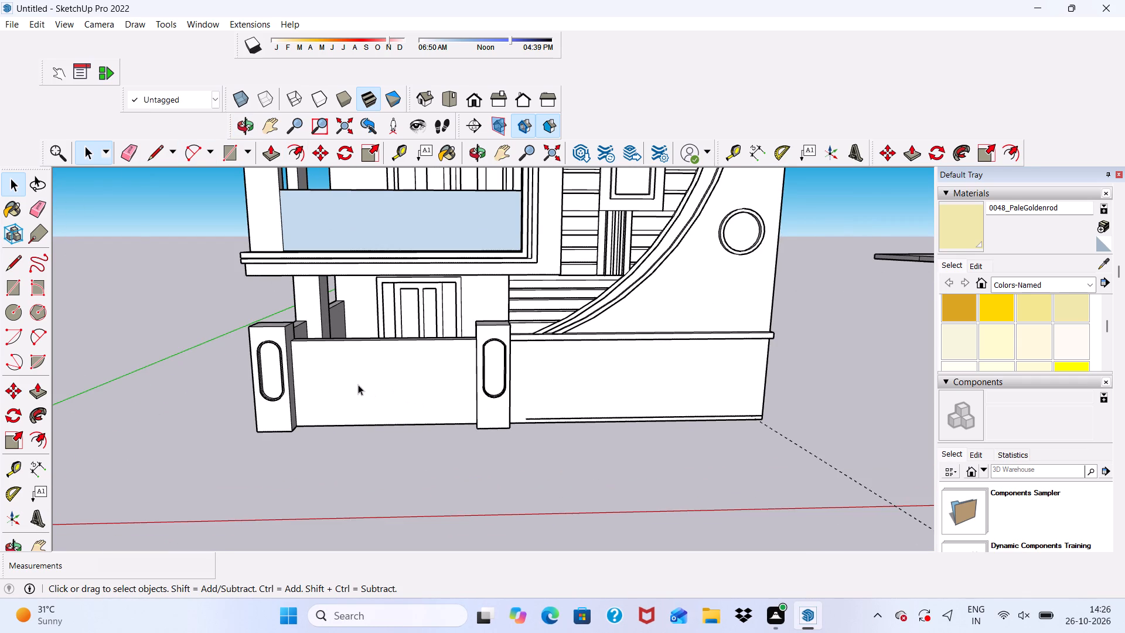
{"action": "scroll", "coordinate": [343, 389], "scroll_direction": "down", "scroll_amount": 4}
{"action": "scroll", "coordinate": [450, 432], "scroll_direction": "up", "scroll_amount": 6}
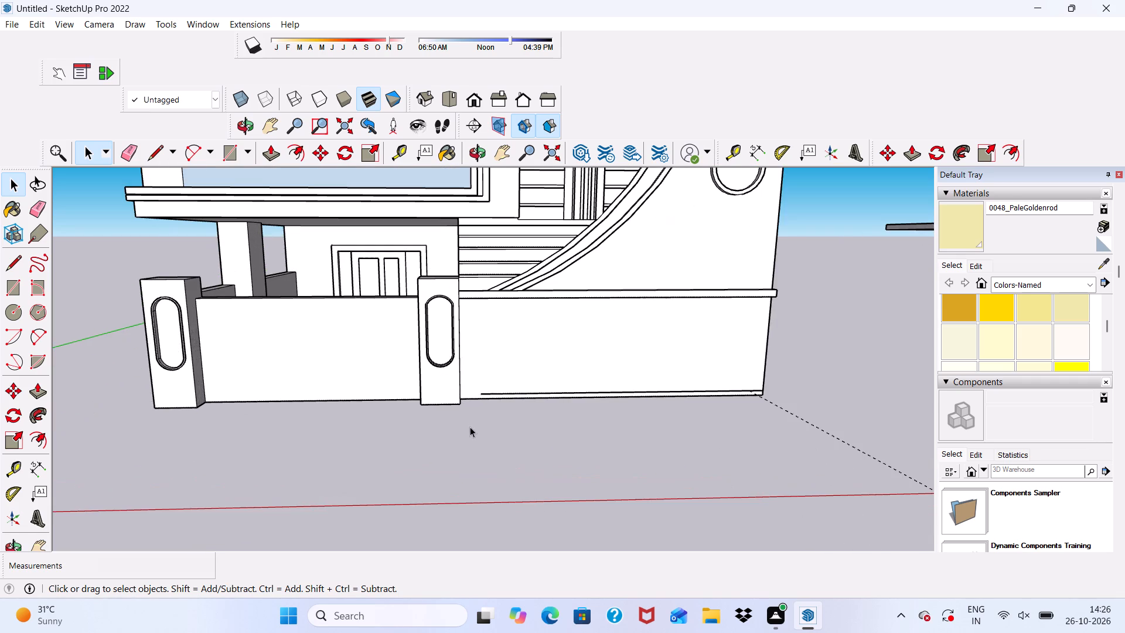
{"action": "middle_click_drag", "start_coordinate": [478, 414], "coordinate": [393, 391]}
{"action": "scroll", "coordinate": [392, 392], "scroll_direction": "up", "scroll_amount": 5}
{"action": "scroll", "coordinate": [377, 397], "scroll_direction": "down", "scroll_amount": 1}
{"action": "middle_click_drag", "start_coordinate": [377, 397], "coordinate": [451, 377]}
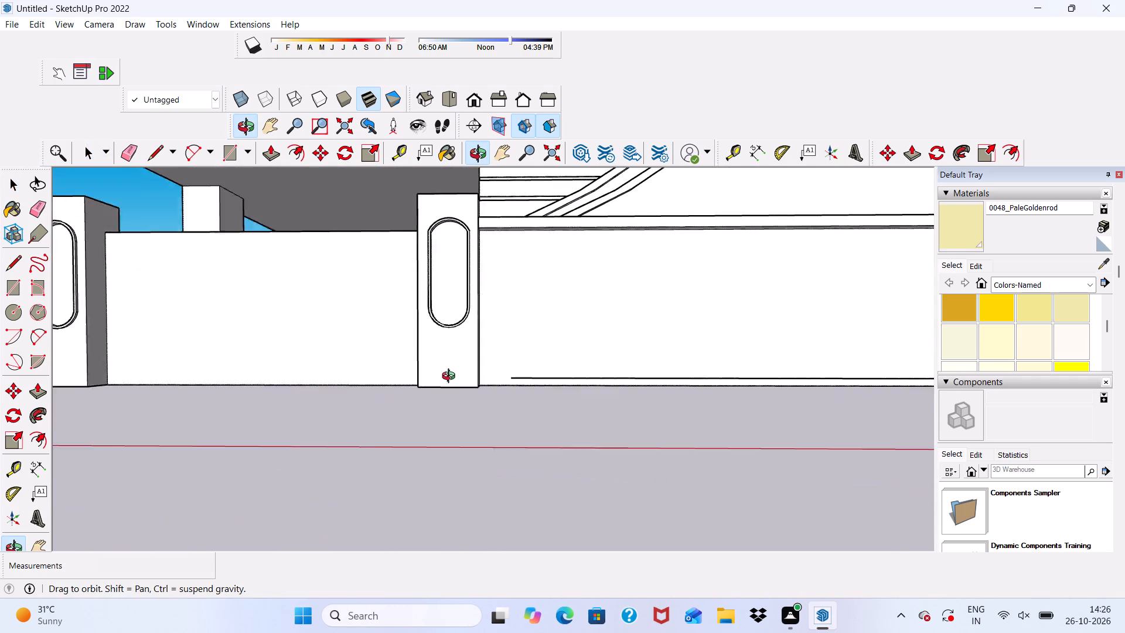
{"action": "middle_click_drag", "start_coordinate": [451, 377], "coordinate": [498, 412]}
{"action": "scroll", "coordinate": [206, 267], "scroll_direction": "down", "scroll_amount": 8}
{"action": "middle_click_drag", "start_coordinate": [325, 437], "coordinate": [342, 498]}
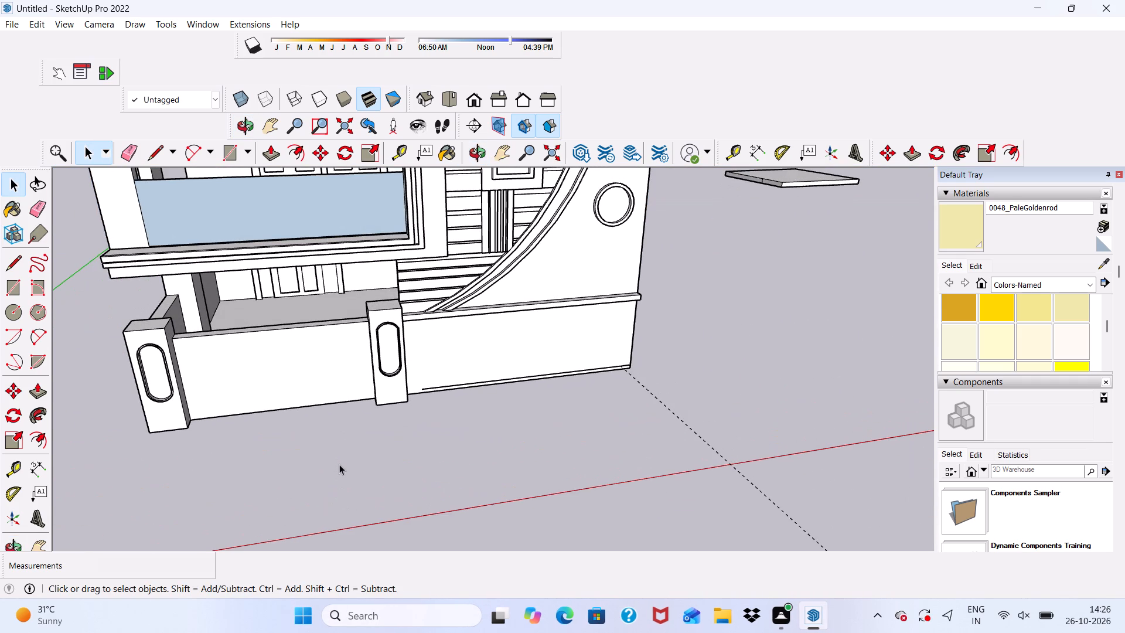
{"action": "middle_click_drag", "start_coordinate": [359, 481], "coordinate": [340, 411]}
{"action": "scroll", "coordinate": [340, 411], "scroll_direction": "up", "scroll_amount": 1}
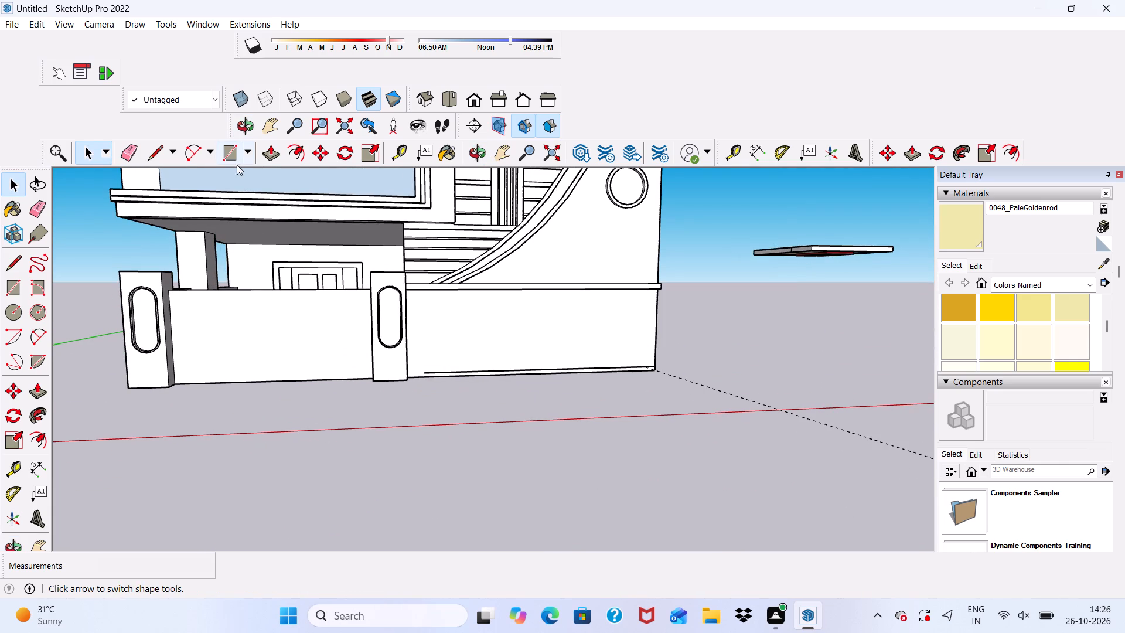
Draw a rectangle about 10' long and 1' 10" deep on the ground in front of the boundary wall.
{"action": "left_click", "coordinate": [229, 154]}
{"action": "scroll", "coordinate": [270, 406], "scroll_direction": "up", "scroll_amount": 9}
{"action": "scroll", "coordinate": [133, 391], "scroll_direction": "down", "scroll_amount": 2}
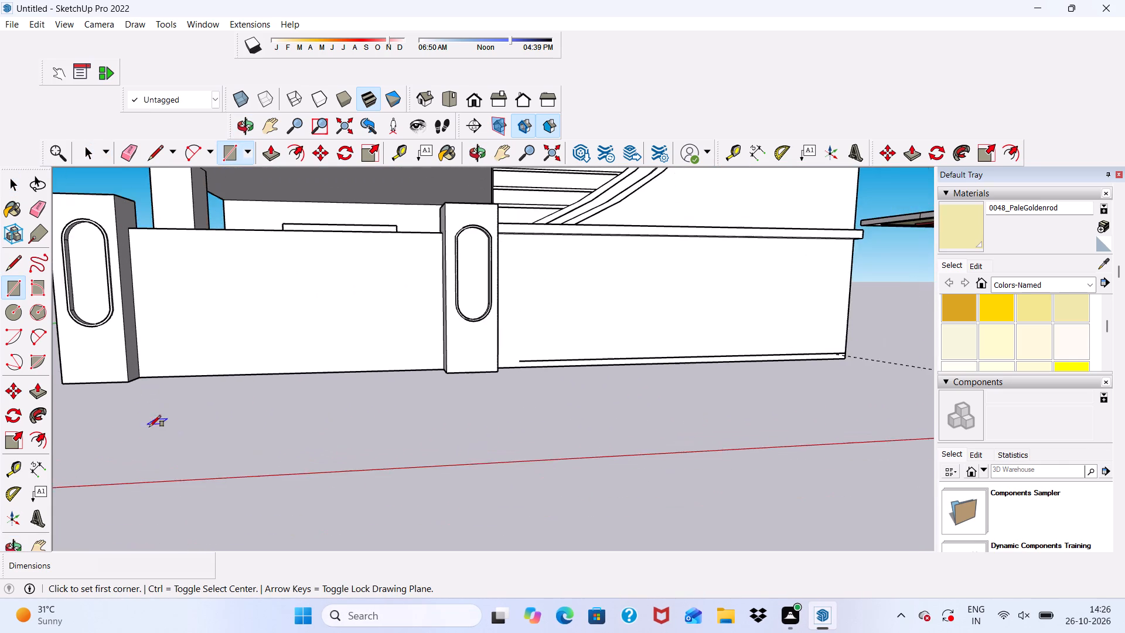
{"action": "scroll", "coordinate": [149, 427], "scroll_direction": "down", "scroll_amount": 3}
{"action": "middle_click_drag", "start_coordinate": [162, 431], "coordinate": [176, 437]}
{"action": "scroll", "coordinate": [162, 375], "scroll_direction": "up", "scroll_amount": 1}
{"action": "scroll", "coordinate": [148, 318], "scroll_direction": "down", "scroll_amount": 5}
{"action": "middle_click_drag", "start_coordinate": [231, 417], "coordinate": [214, 441]}
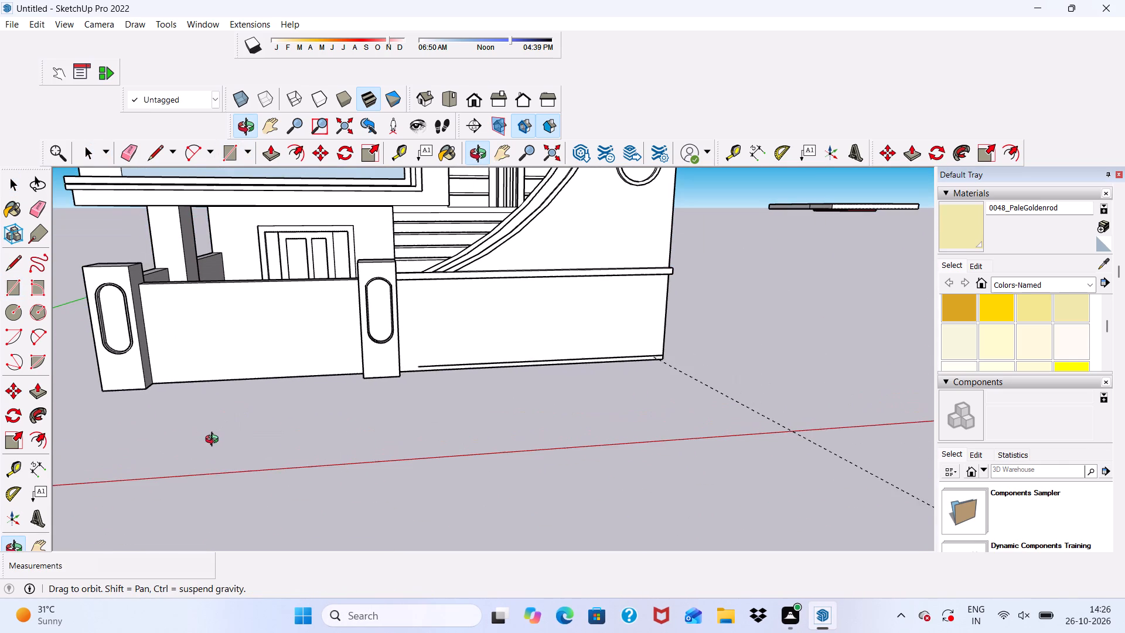
{"action": "middle_click_drag", "start_coordinate": [214, 441], "coordinate": [214, 441]}
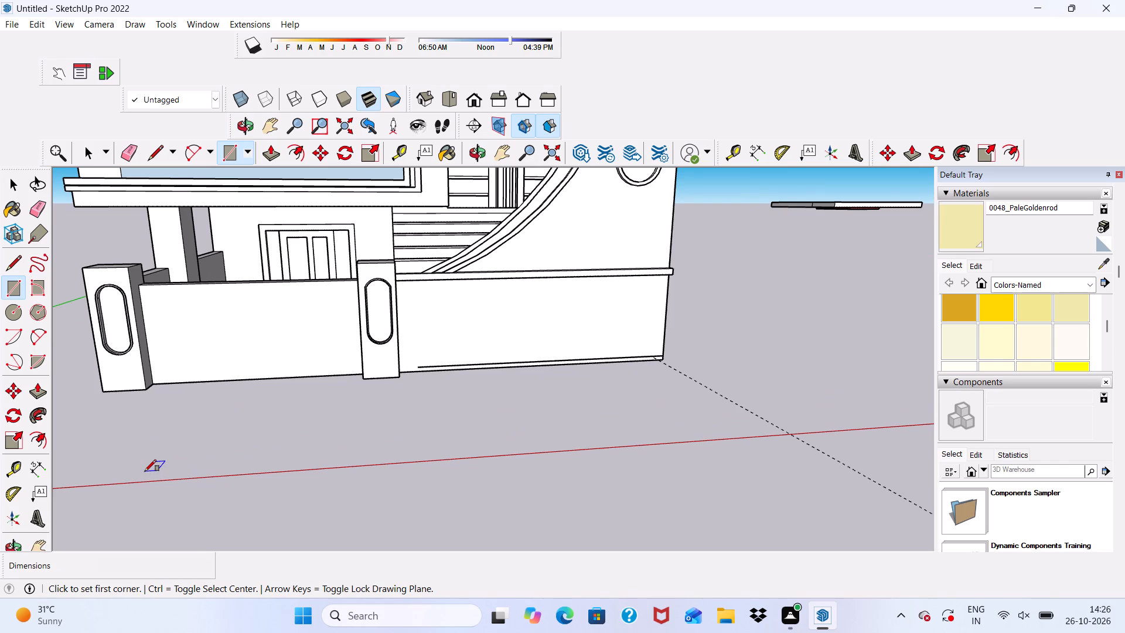
{"action": "left_click", "coordinate": [144, 471]}
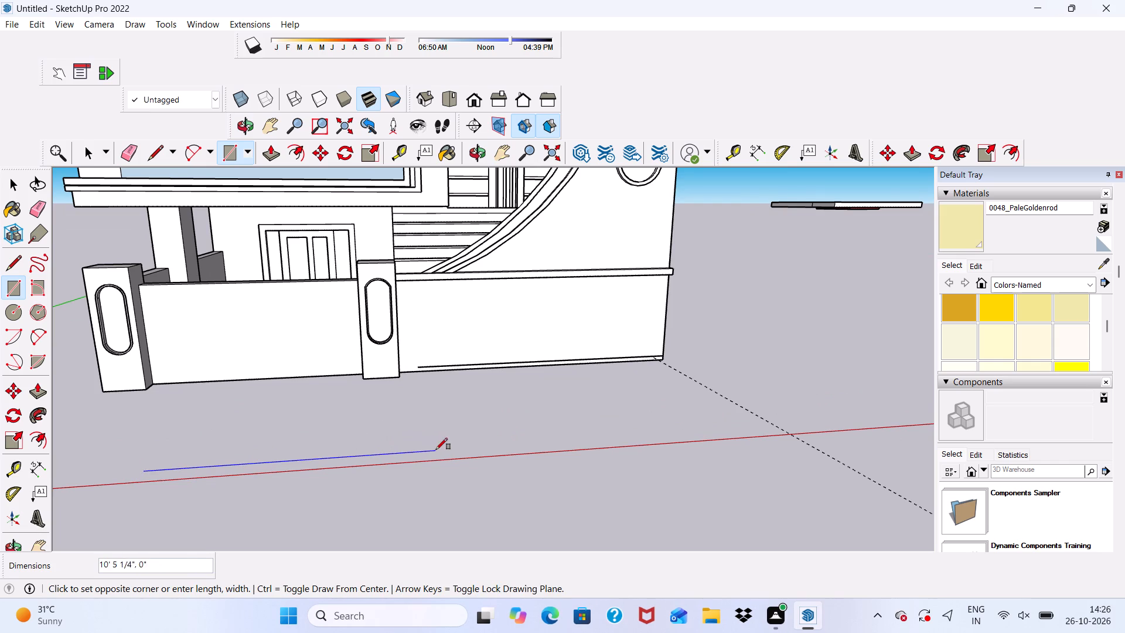
{"action": "scroll", "coordinate": [440, 405], "scroll_direction": "up", "scroll_amount": 4}
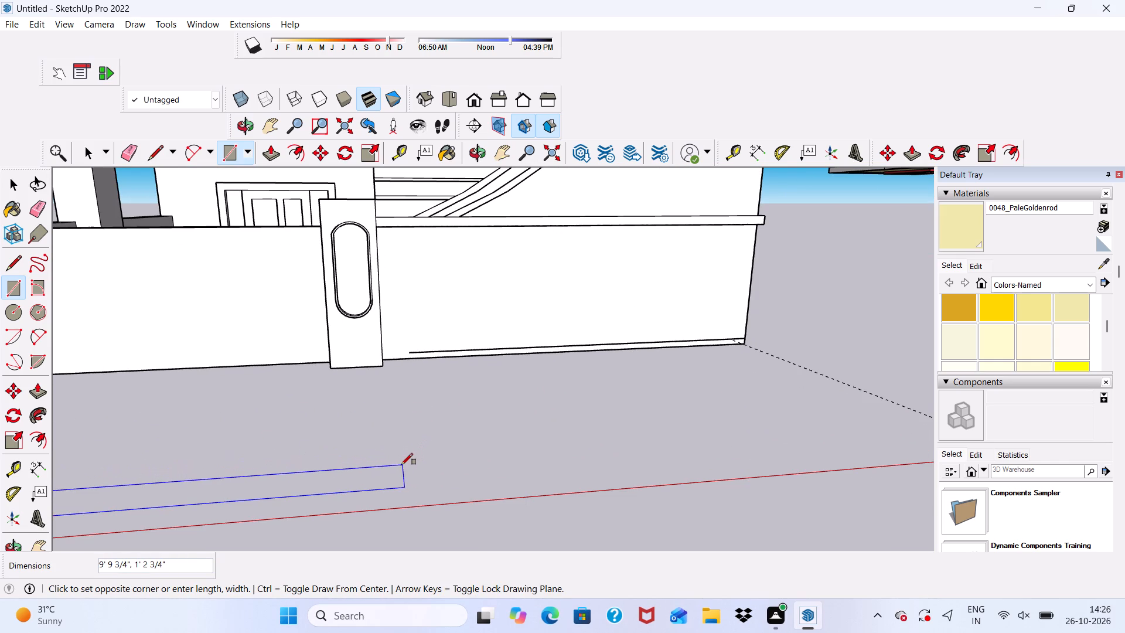
{"action": "scroll", "coordinate": [398, 455], "scroll_direction": "down", "scroll_amount": 1}
{"action": "left_click", "coordinate": [398, 455]}
{"action": "middle_click_drag", "start_coordinate": [411, 452], "coordinate": [246, 433]}
{"action": "scroll", "coordinate": [257, 397], "scroll_direction": "down", "scroll_amount": 2}
{"action": "middle_click_drag", "start_coordinate": [299, 433], "coordinate": [439, 482]}
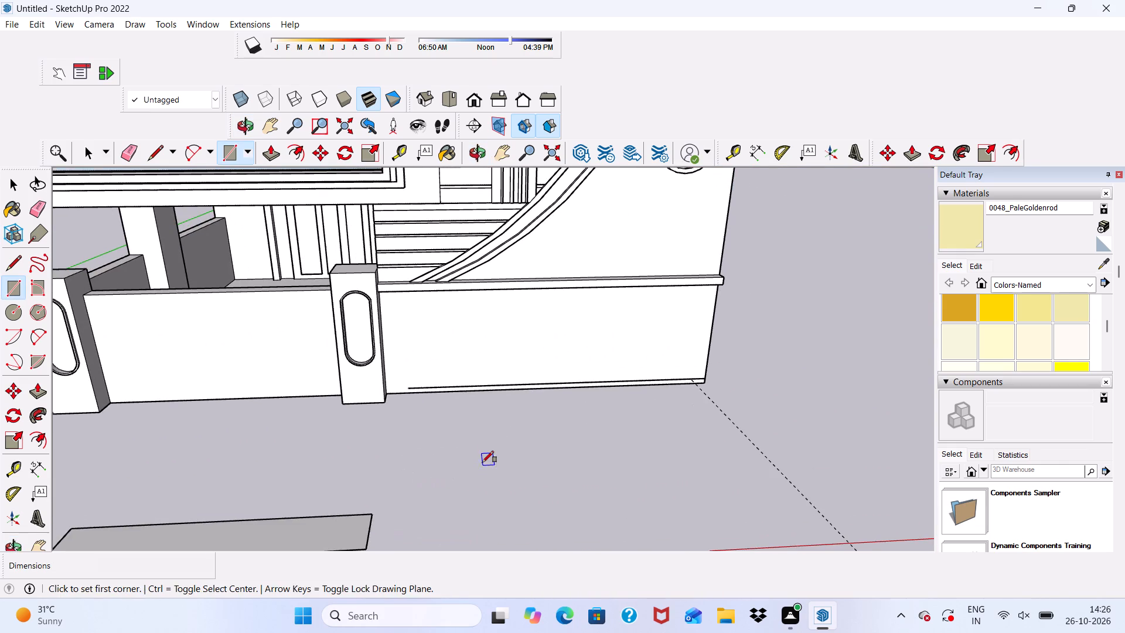
{"action": "key", "text": "space"}
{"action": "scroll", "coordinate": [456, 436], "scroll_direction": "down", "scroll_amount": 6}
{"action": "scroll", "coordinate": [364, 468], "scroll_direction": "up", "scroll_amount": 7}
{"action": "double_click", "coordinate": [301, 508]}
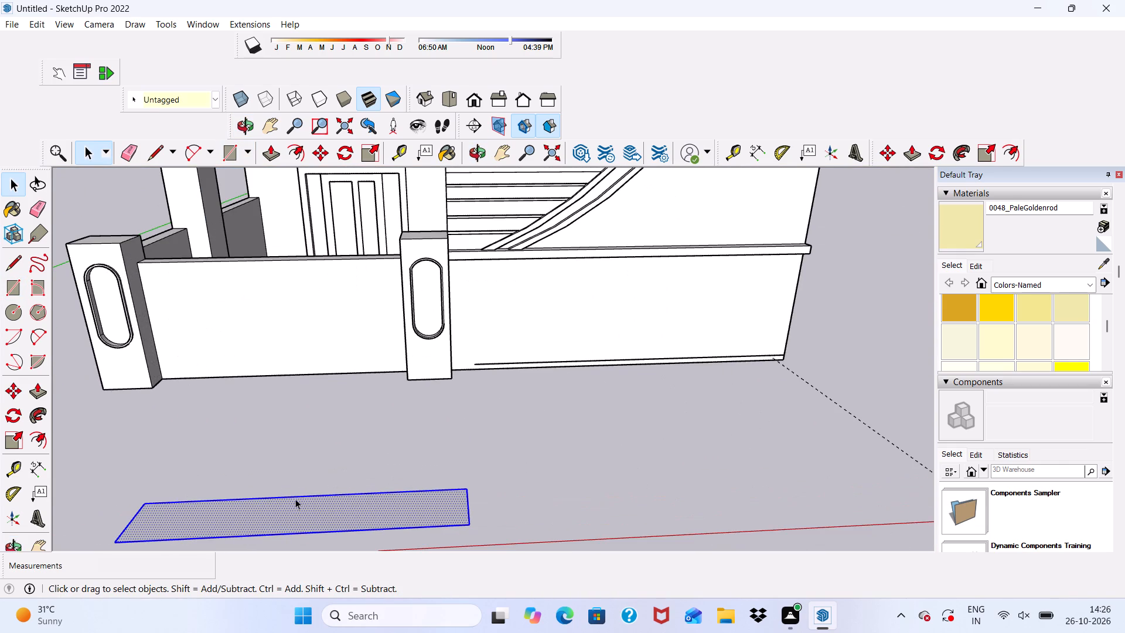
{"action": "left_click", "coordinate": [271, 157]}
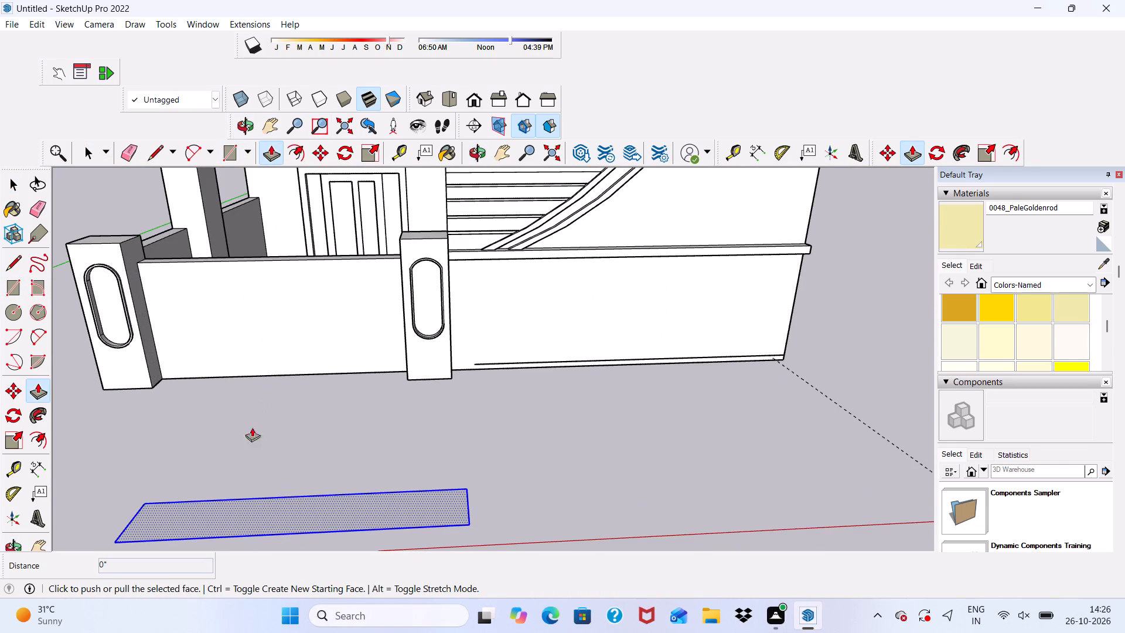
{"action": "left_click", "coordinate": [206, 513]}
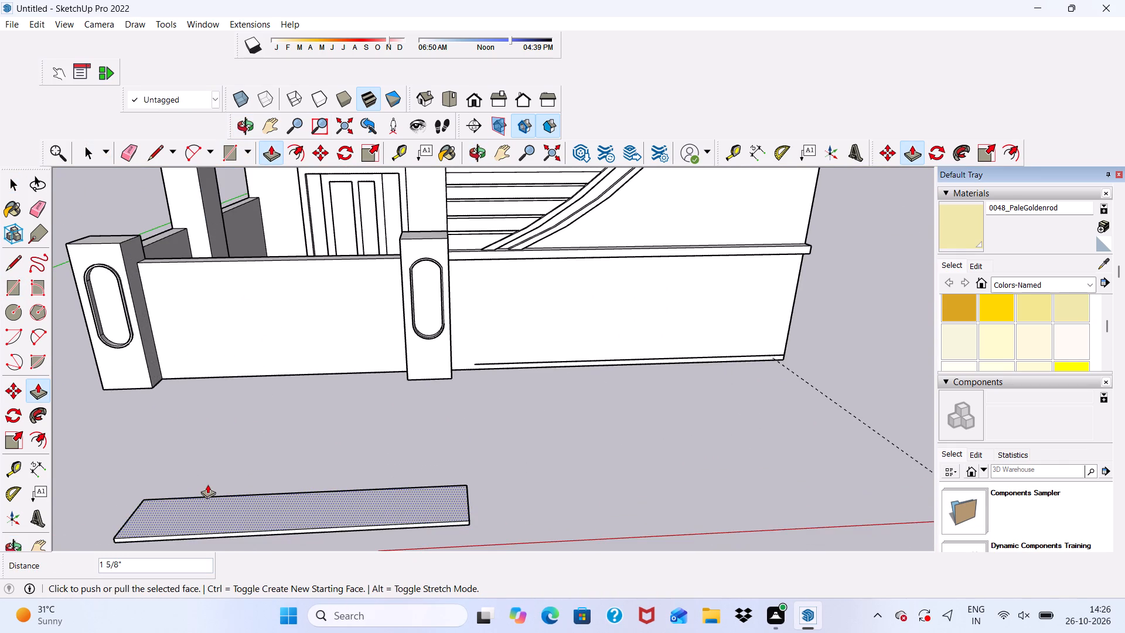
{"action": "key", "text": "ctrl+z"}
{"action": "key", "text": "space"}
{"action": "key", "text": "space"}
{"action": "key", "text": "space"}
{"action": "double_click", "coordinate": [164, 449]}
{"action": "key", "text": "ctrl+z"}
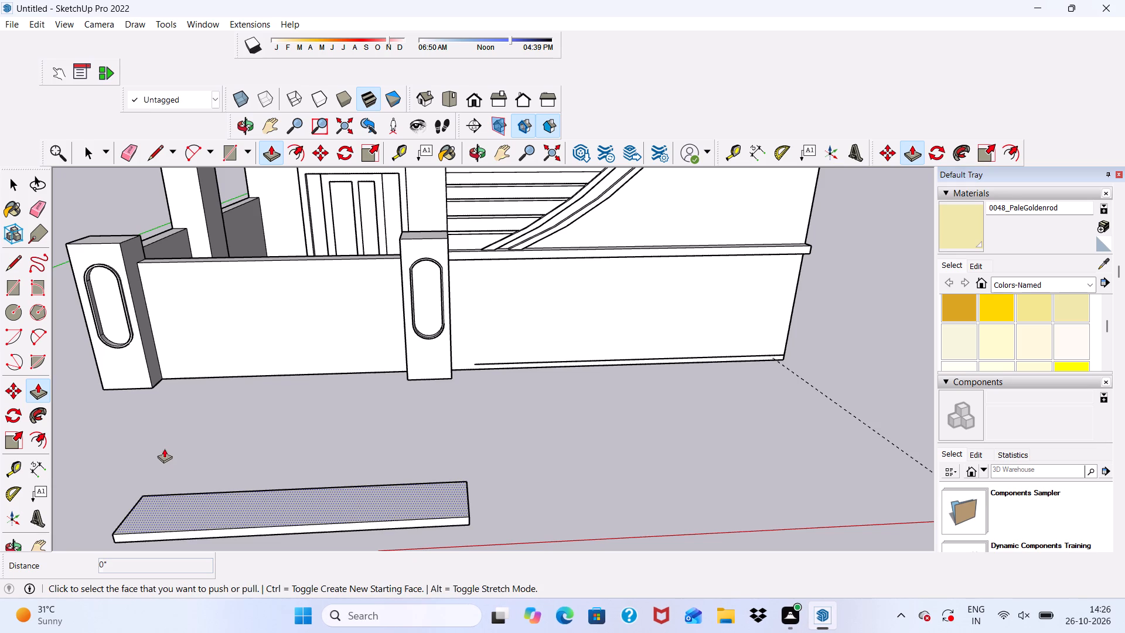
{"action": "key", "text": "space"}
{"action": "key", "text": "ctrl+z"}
Pull the ground rectangle in front of the boundary wall up 3" to form a slab.
{"action": "left_click", "coordinate": [174, 520]}
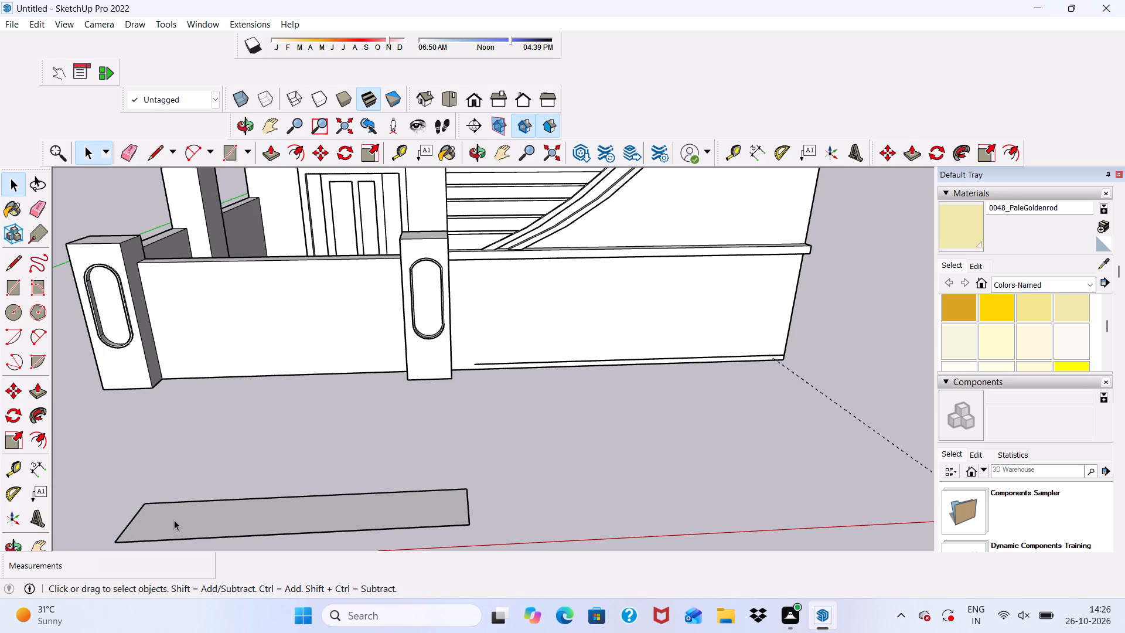
{"action": "left_click", "coordinate": [264, 149]}
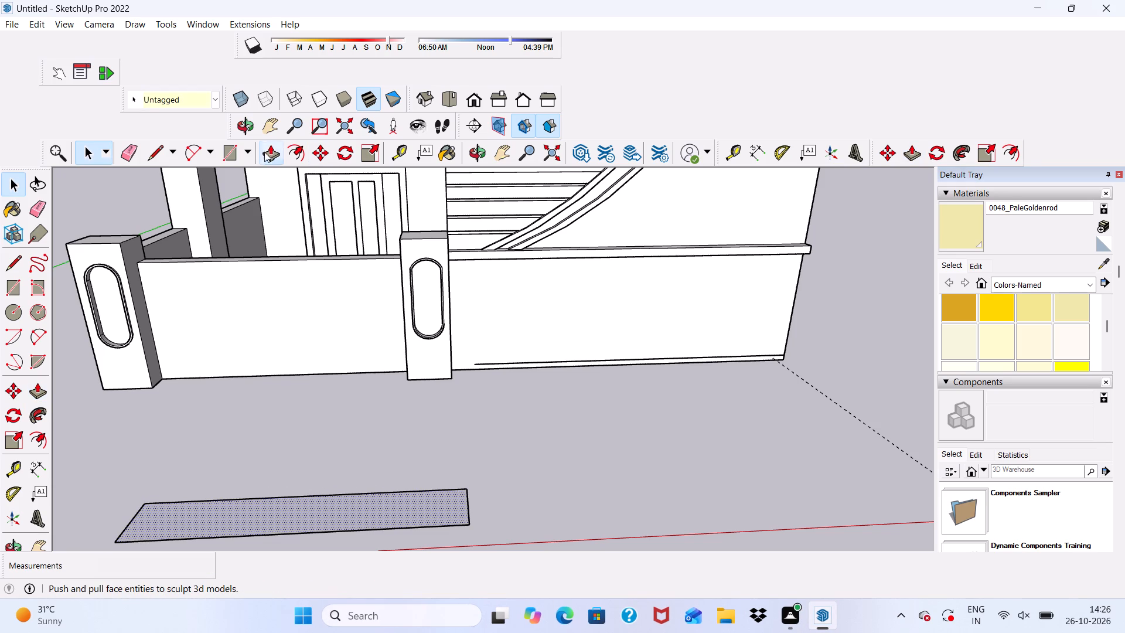
{"action": "left_click", "coordinate": [279, 511]}
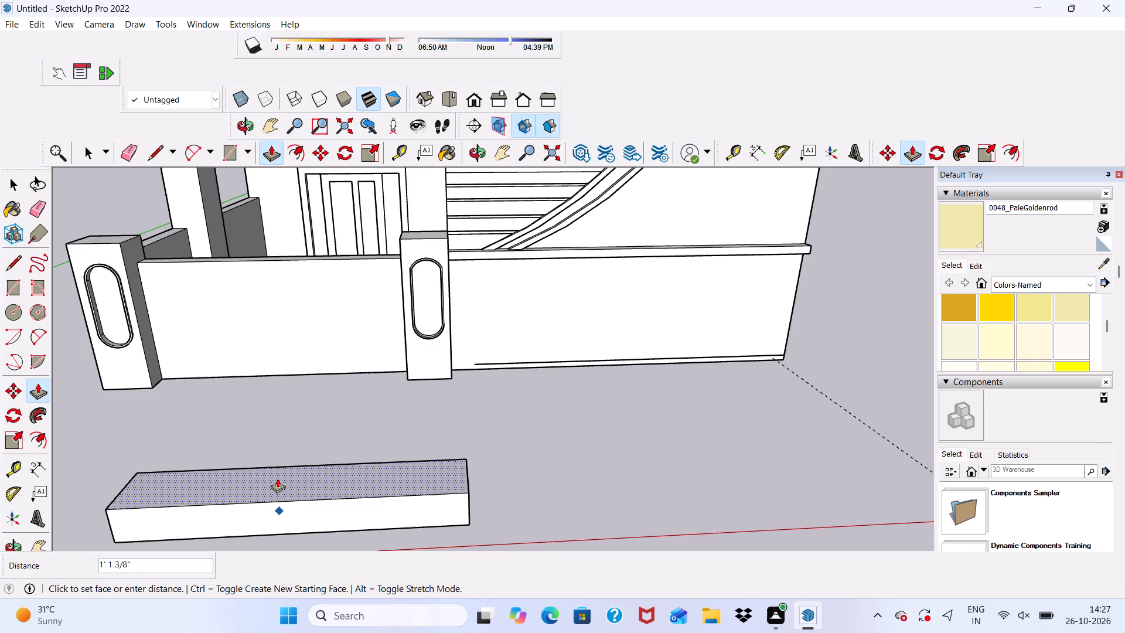
{"action": "type", "text": "3\""}
{"action": "key", "text": "Return"}
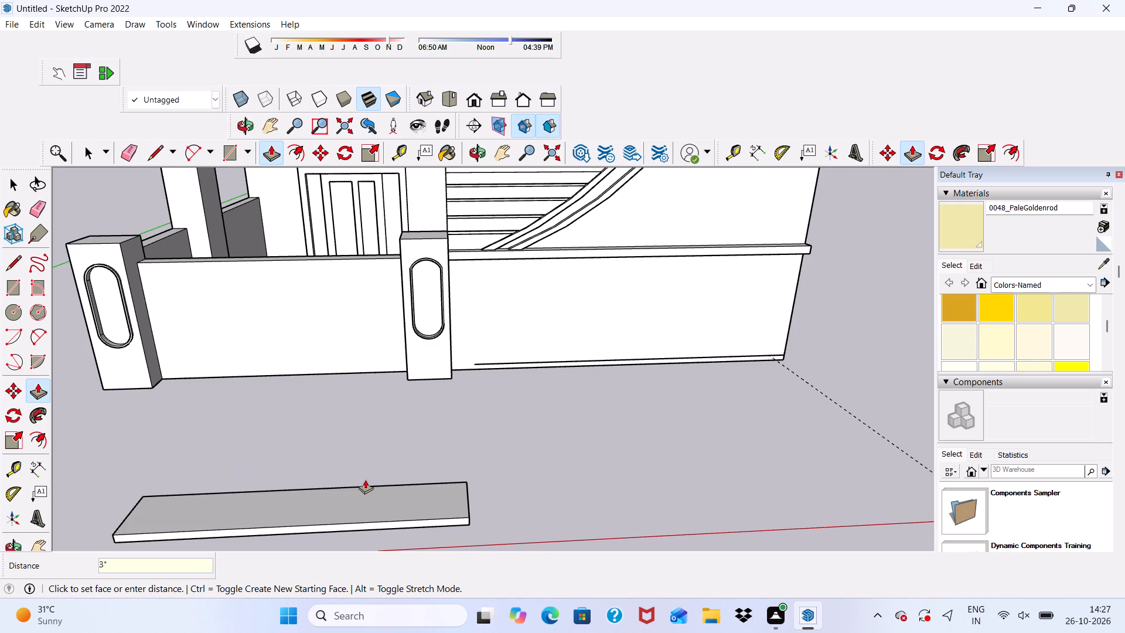
Copy the slab upward and back twice, lower front corner onto upper back corner, to form three stacked steps.
{"action": "scroll", "coordinate": [387, 479], "scroll_direction": "down", "scroll_amount": 6}
{"action": "middle_click_drag", "start_coordinate": [408, 482], "coordinate": [257, 518]}
{"action": "key", "text": "space"}
{"action": "scroll", "coordinate": [315, 498], "scroll_direction": "up", "scroll_amount": 11}
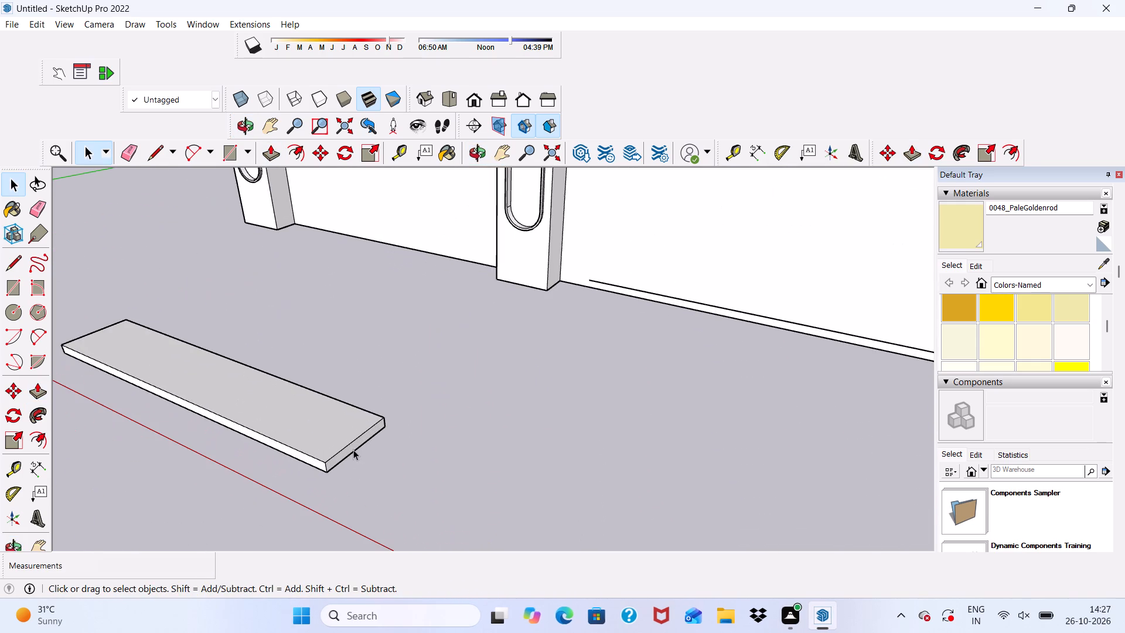
{"action": "triple_click", "coordinate": [353, 450]}
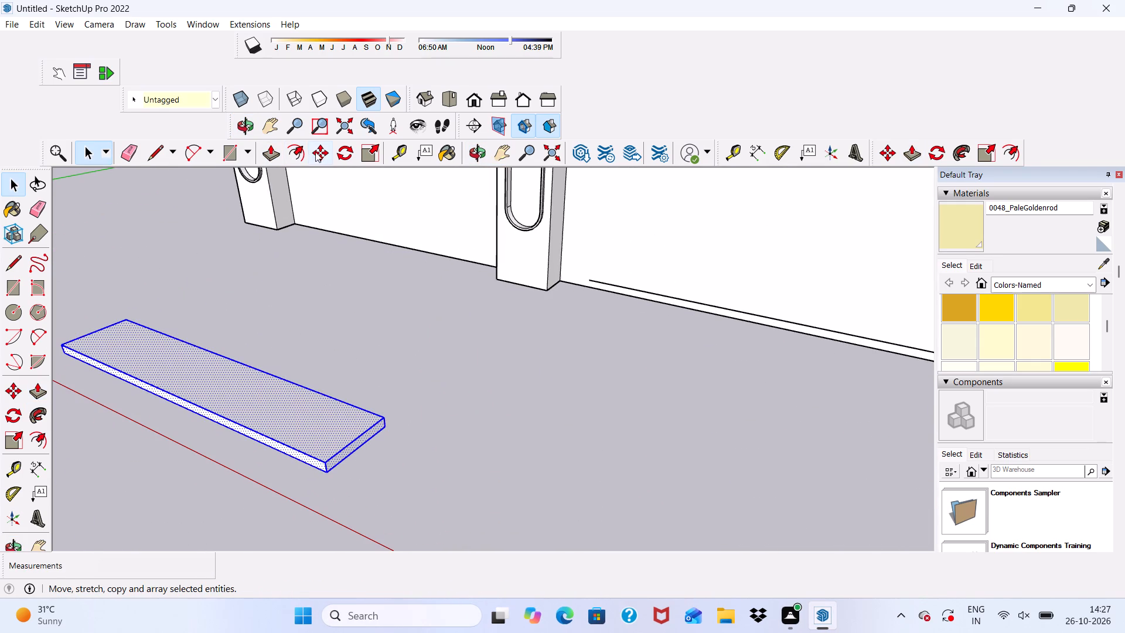
{"action": "left_click", "coordinate": [321, 152]}
{"action": "left_click", "coordinate": [326, 475]}
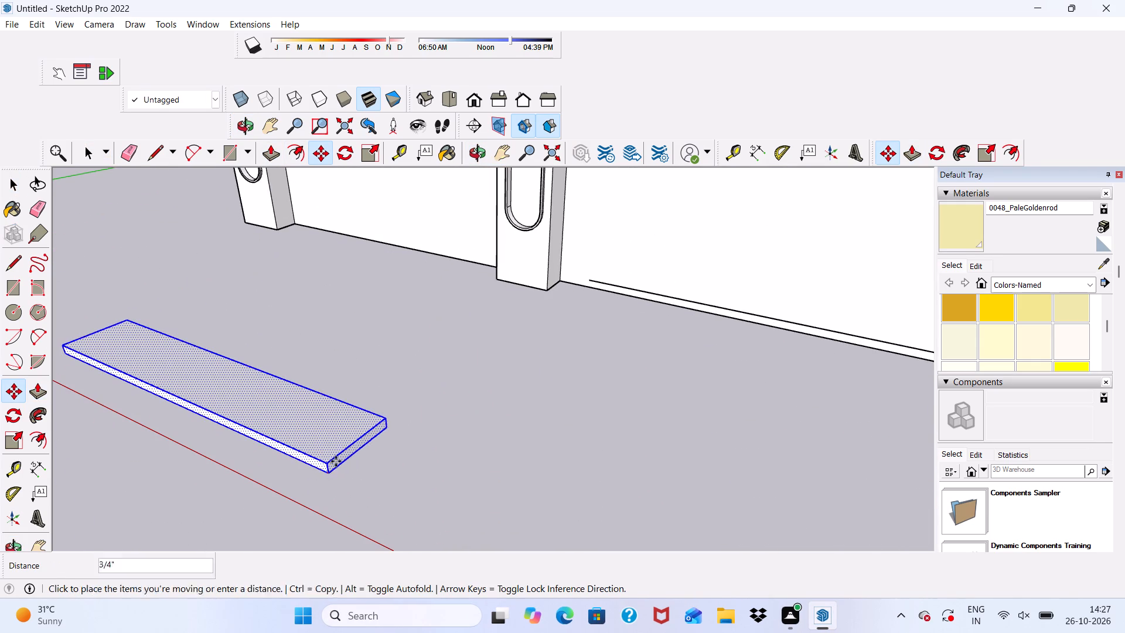
{"action": "left_click", "coordinate": [384, 413]}
{"action": "left_click", "coordinate": [384, 414]}
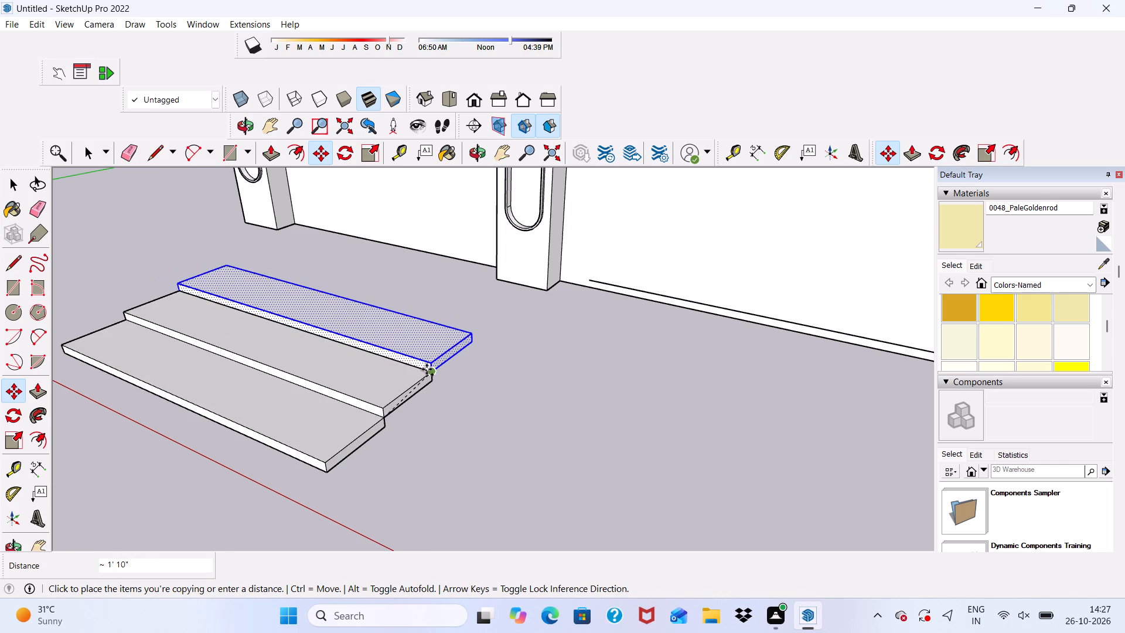
{"action": "left_click", "coordinate": [427, 369]}
{"action": "scroll", "coordinate": [342, 371], "scroll_direction": "down", "scroll_amount": 4}
{"action": "scroll", "coordinate": [412, 366], "scroll_direction": "up", "scroll_amount": 4}
{"action": "scroll", "coordinate": [405, 389], "scroll_direction": "down", "scroll_amount": 1}
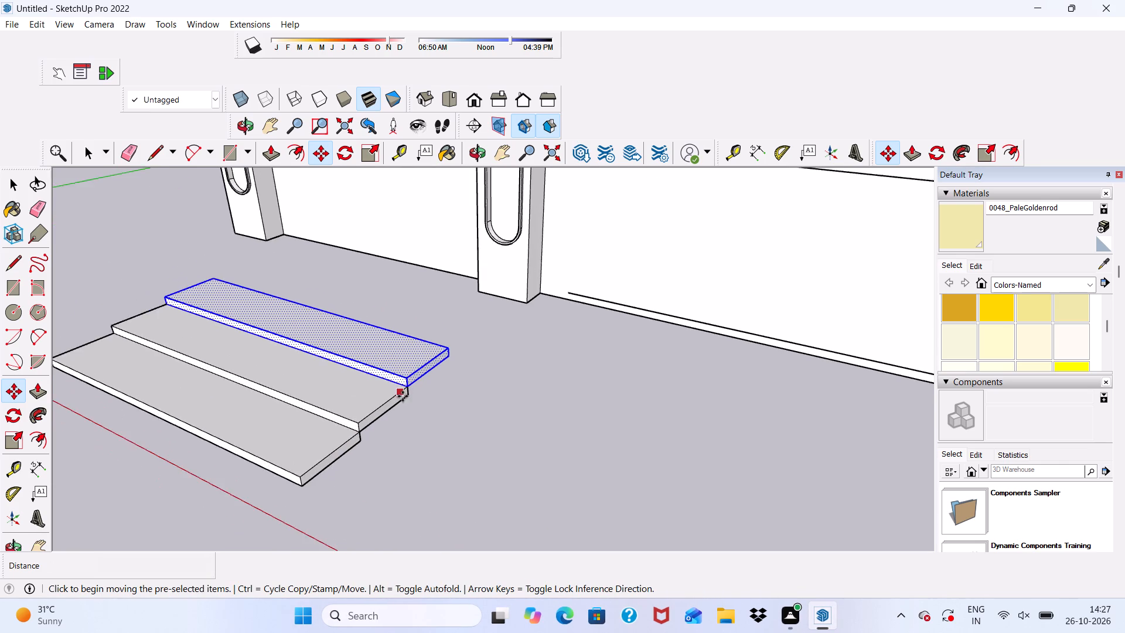
Copy the top slab up and back about 1' 10", corner to corner, to form the fourth step.
{"action": "middle_click_drag", "start_coordinate": [403, 396], "coordinate": [337, 425]}
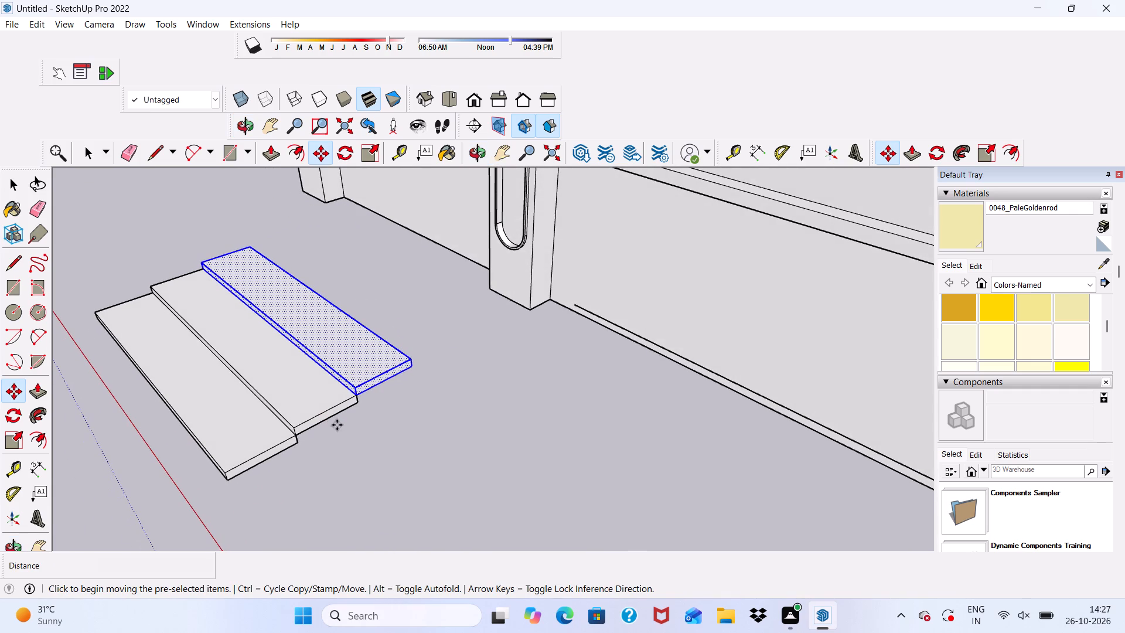
{"action": "scroll", "coordinate": [340, 425], "scroll_direction": "up", "scroll_amount": 4}
{"action": "left_click", "coordinate": [365, 378]}
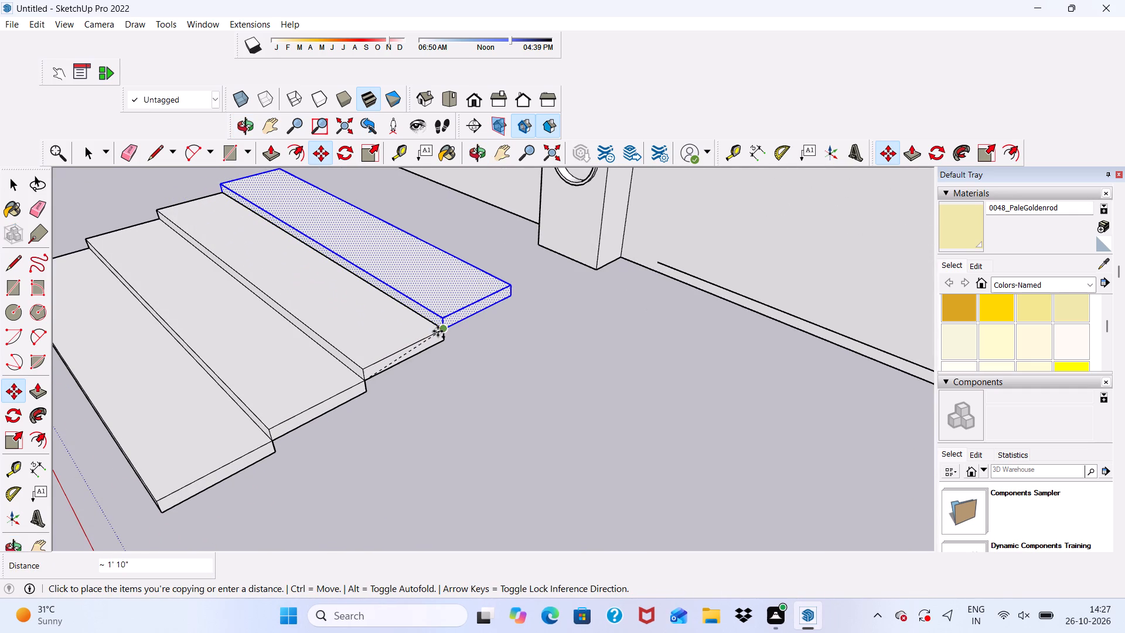
{"action": "left_click", "coordinate": [439, 331]}
{"action": "scroll", "coordinate": [388, 371], "scroll_direction": "down", "scroll_amount": 5}
{"action": "right_click_drag", "start_coordinate": [407, 427], "coordinate": [406, 435]}
{"action": "key", "text": "space"}
{"action": "scroll", "coordinate": [387, 432], "scroll_direction": "down", "scroll_amount": 5}
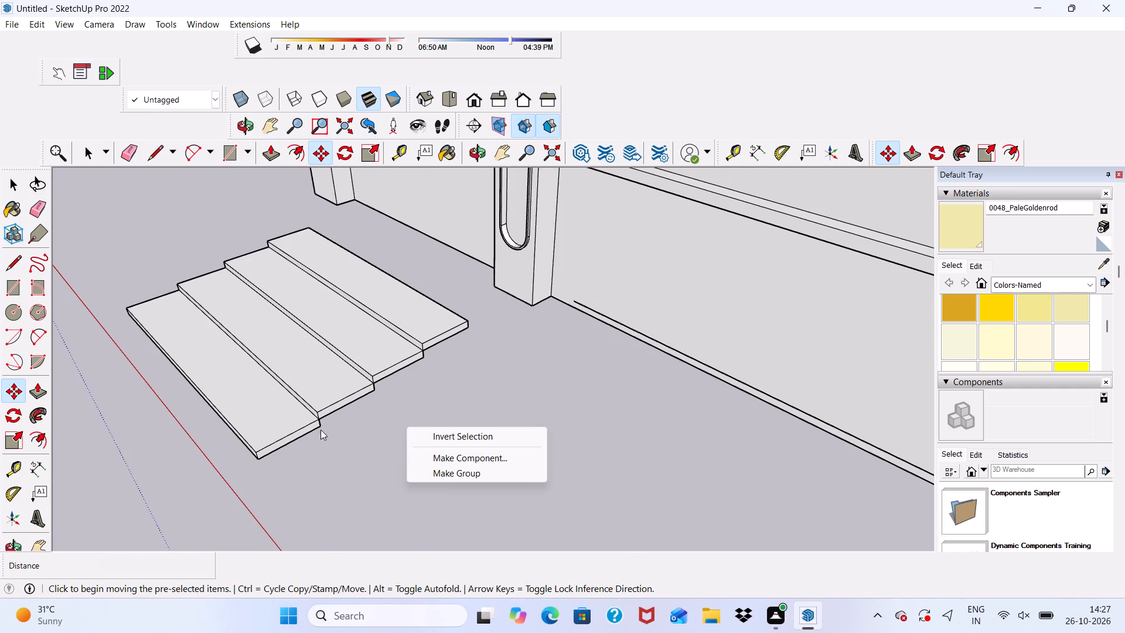
{"action": "left_click", "coordinate": [321, 430]}
{"action": "scroll", "coordinate": [317, 434], "scroll_direction": "down", "scroll_amount": 2}
{"action": "key", "text": "space"}
{"action": "scroll", "coordinate": [307, 447], "scroll_direction": "down", "scroll_amount": 2}
Move all four steps together about 4' 3" toward the boundary wall, back corner beside the first pier's base.
{"action": "middle_click_drag", "start_coordinate": [320, 443], "coordinate": [336, 443]}
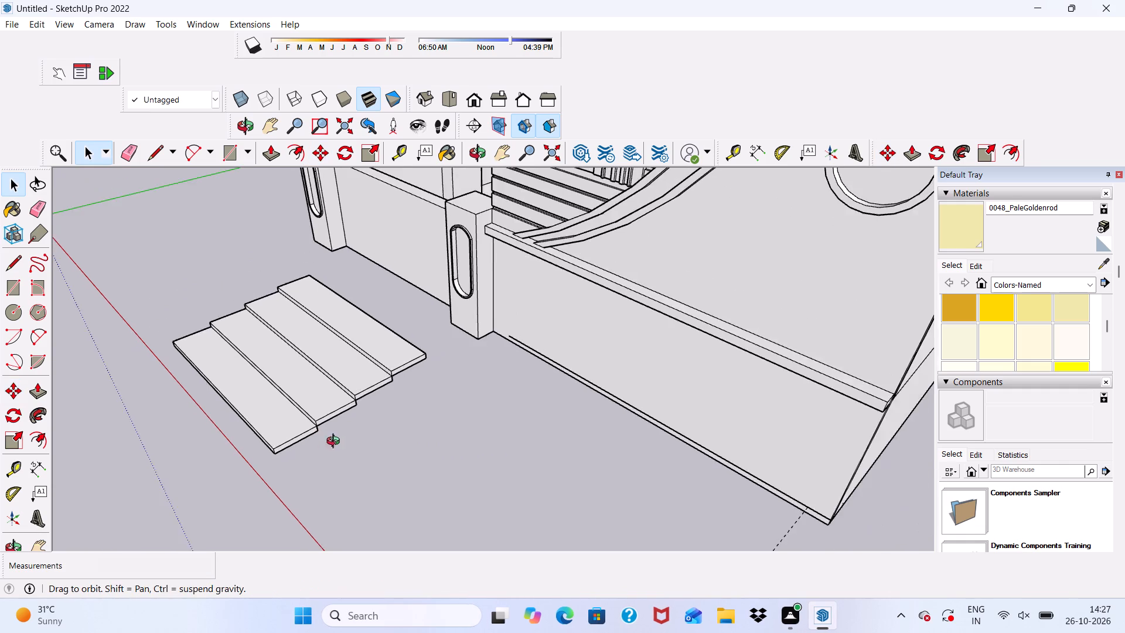
{"action": "middle_click_drag", "start_coordinate": [336, 443], "coordinate": [516, 455]}
{"action": "scroll", "coordinate": [516, 449], "scroll_direction": "up", "scroll_amount": 1}
{"action": "scroll", "coordinate": [316, 321], "scroll_direction": "down", "scroll_amount": 5}
{"action": "triple_click", "coordinate": [256, 406]}
{"action": "left_click", "coordinate": [256, 406]}
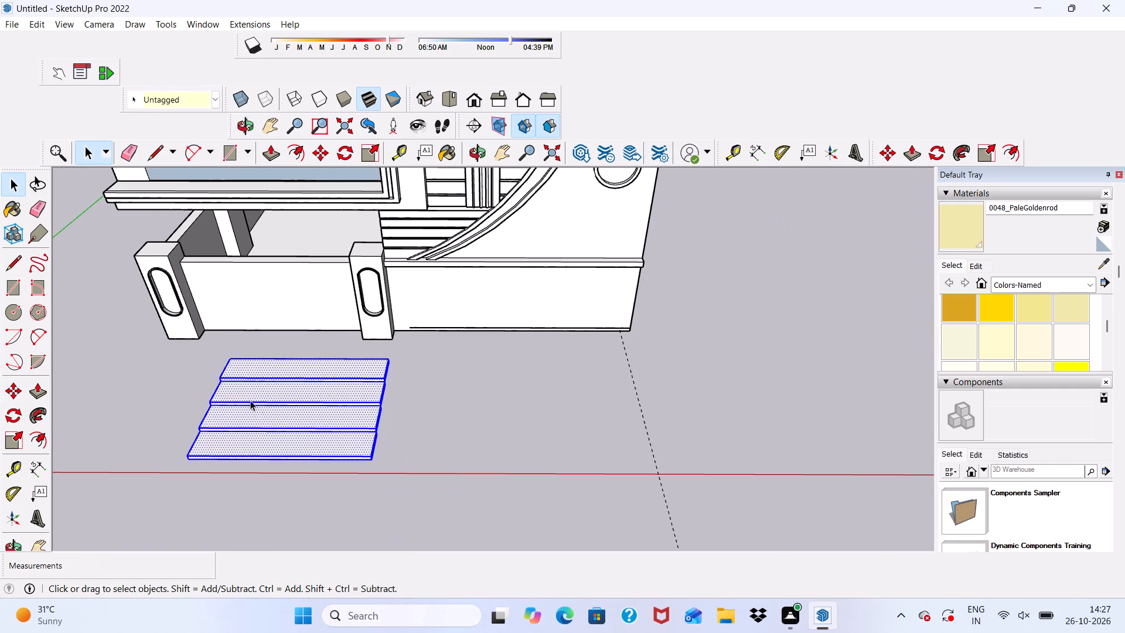
{"action": "scroll", "coordinate": [213, 389], "scroll_direction": "down", "scroll_amount": 1}
{"action": "middle_click_drag", "start_coordinate": [213, 389], "coordinate": [287, 379]}
{"action": "left_click", "coordinate": [318, 149]}
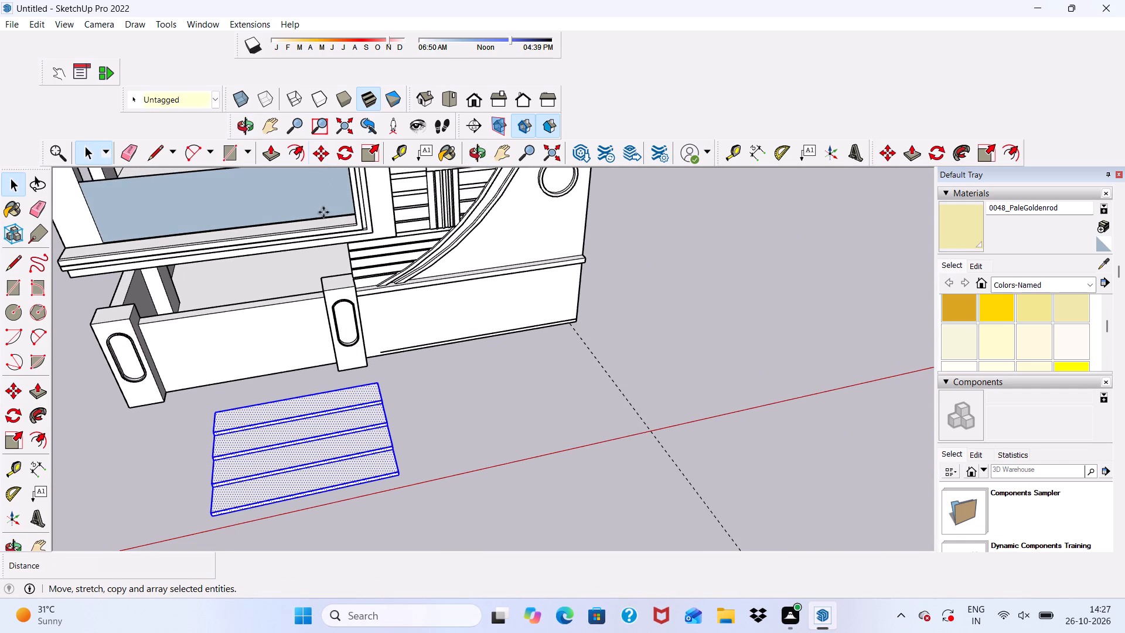
{"action": "left_click", "coordinate": [217, 414]}
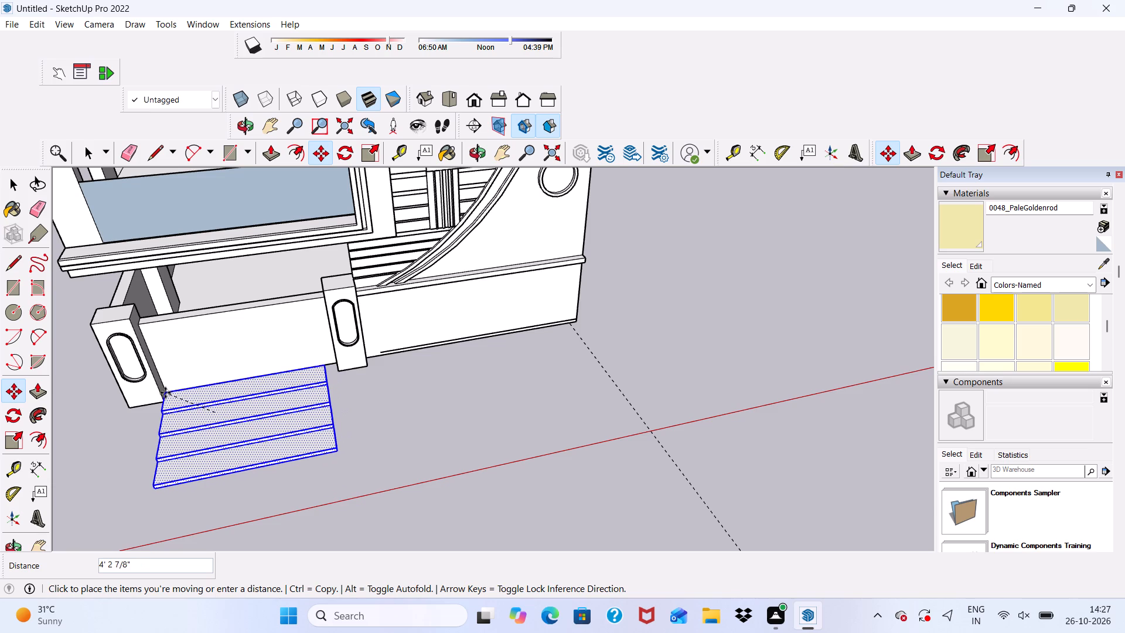
{"action": "left_click", "coordinate": [165, 393]}
Examine from several angles how the four steps sit against the boundary wall and between the two piers.
{"action": "middle_click_drag", "start_coordinate": [358, 464], "coordinate": [352, 501]}
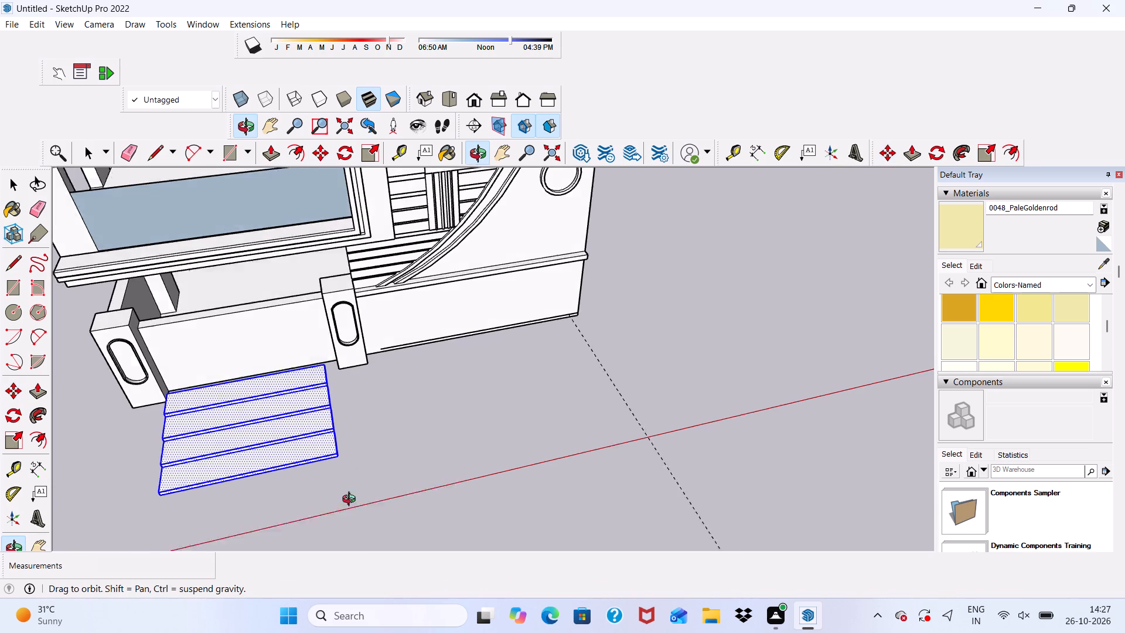
{"action": "middle_click_drag", "start_coordinate": [352, 501], "coordinate": [72, 436]}
{"action": "scroll", "coordinate": [411, 359], "scroll_direction": "up", "scroll_amount": 4}
{"action": "scroll", "coordinate": [365, 239], "scroll_direction": "up", "scroll_amount": 4}
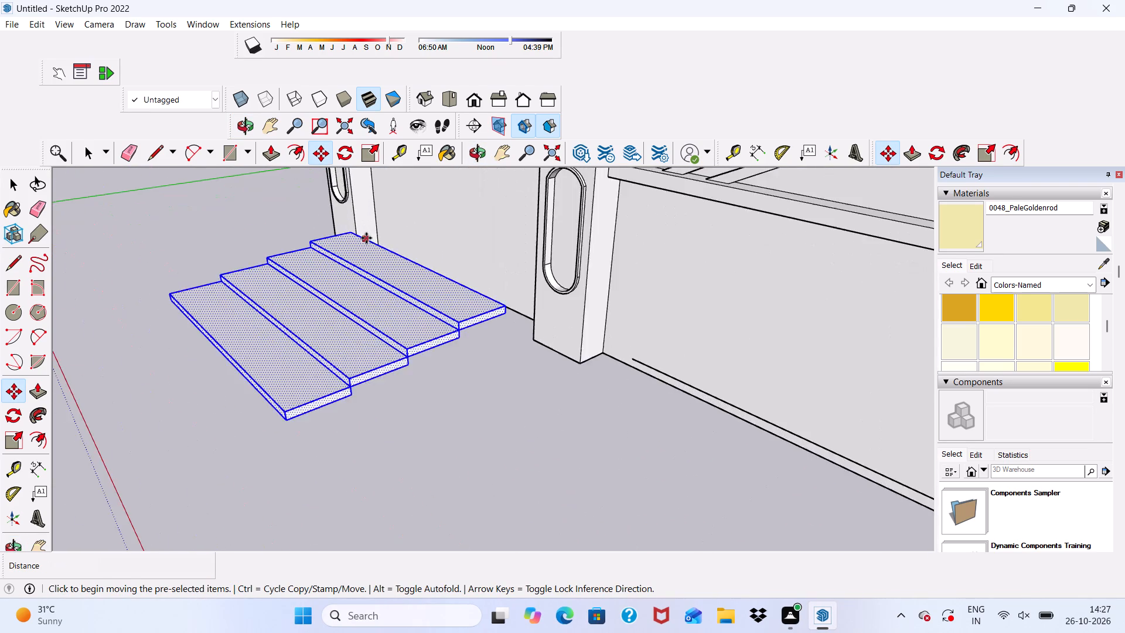
{"action": "scroll", "coordinate": [366, 238], "scroll_direction": "up", "scroll_amount": 5}
{"action": "scroll", "coordinate": [396, 288], "scroll_direction": "down", "scroll_amount": 2}
{"action": "middle_click_drag", "start_coordinate": [394, 319], "coordinate": [414, 360]}
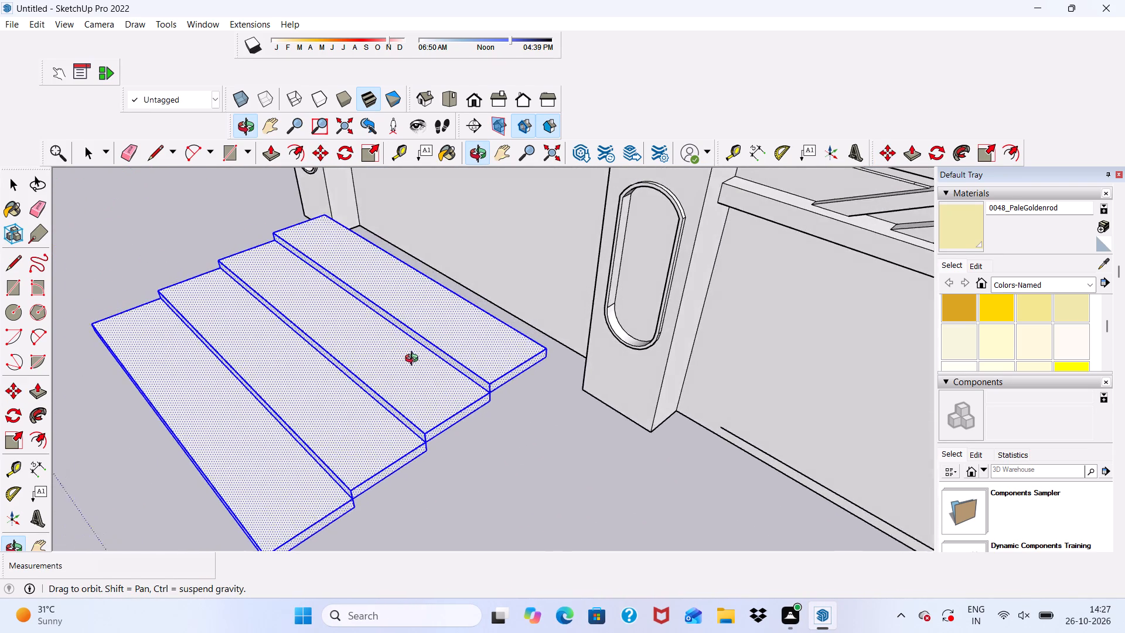
{"action": "middle_click_drag", "start_coordinate": [414, 360], "coordinate": [427, 384]}
{"action": "middle_click_drag", "start_coordinate": [405, 369], "coordinate": [350, 333]}
{"action": "scroll", "coordinate": [350, 333], "scroll_direction": "up", "scroll_amount": 1}
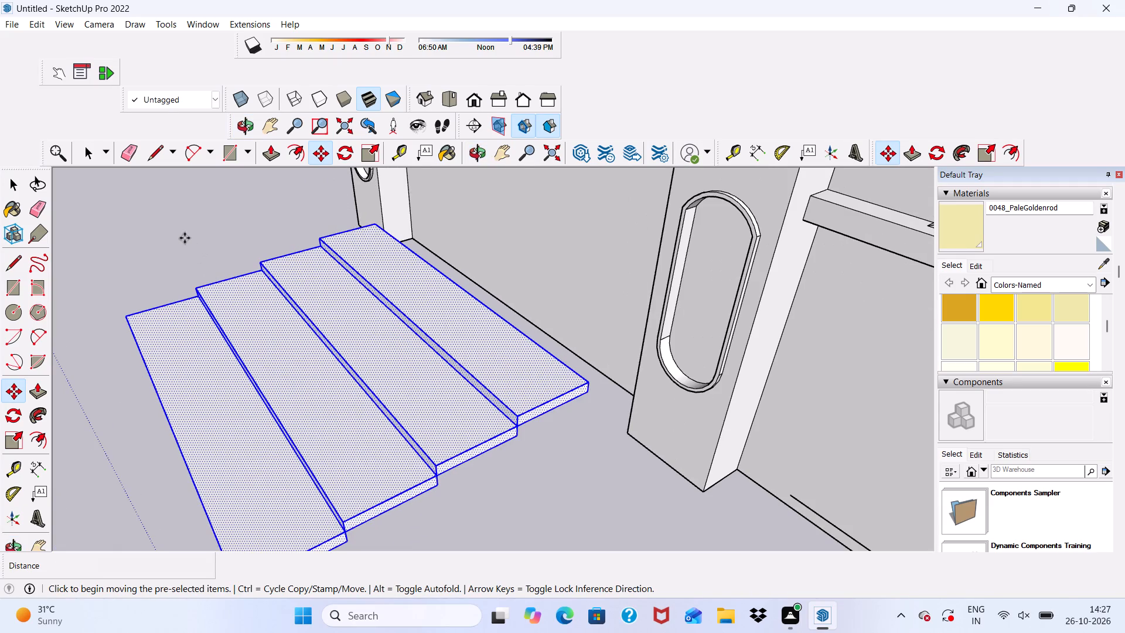
{"action": "key", "text": "space"}
{"action": "left_click", "coordinate": [161, 221]}
{"action": "scroll", "coordinate": [455, 376], "scroll_direction": "down", "scroll_amount": 4}
{"action": "middle_click_drag", "start_coordinate": [512, 407], "coordinate": [534, 400]}
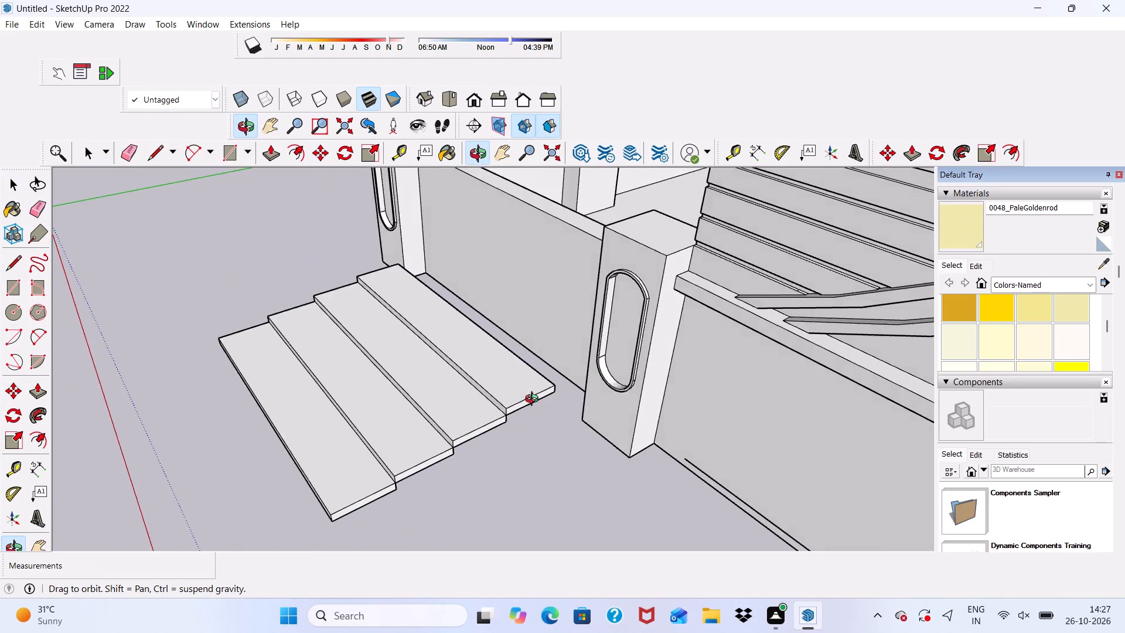
{"action": "middle_click_drag", "start_coordinate": [534, 400], "coordinate": [684, 345]}
{"action": "scroll", "coordinate": [683, 334], "scroll_direction": "up", "scroll_amount": 1}
{"action": "scroll", "coordinate": [612, 322], "scroll_direction": "down", "scroll_amount": 4}
{"action": "middle_click_drag", "start_coordinate": [602, 401], "coordinate": [676, 379]}
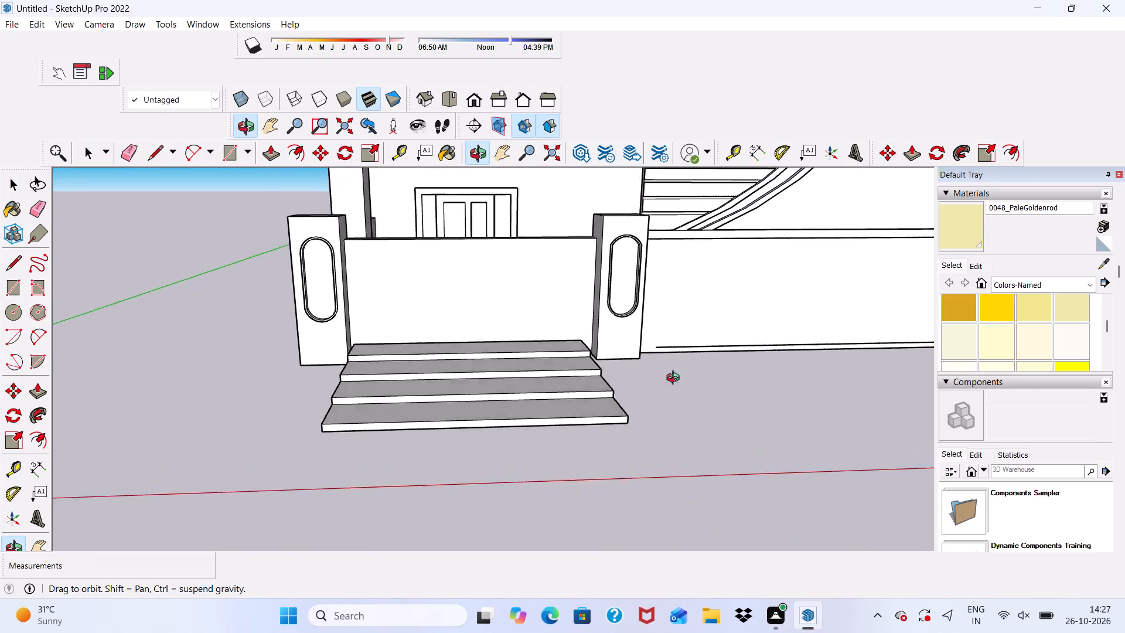
{"action": "middle_click_drag", "start_coordinate": [676, 379], "coordinate": [572, 460]}
{"action": "scroll", "coordinate": [530, 404], "scroll_direction": "up", "scroll_amount": 4}
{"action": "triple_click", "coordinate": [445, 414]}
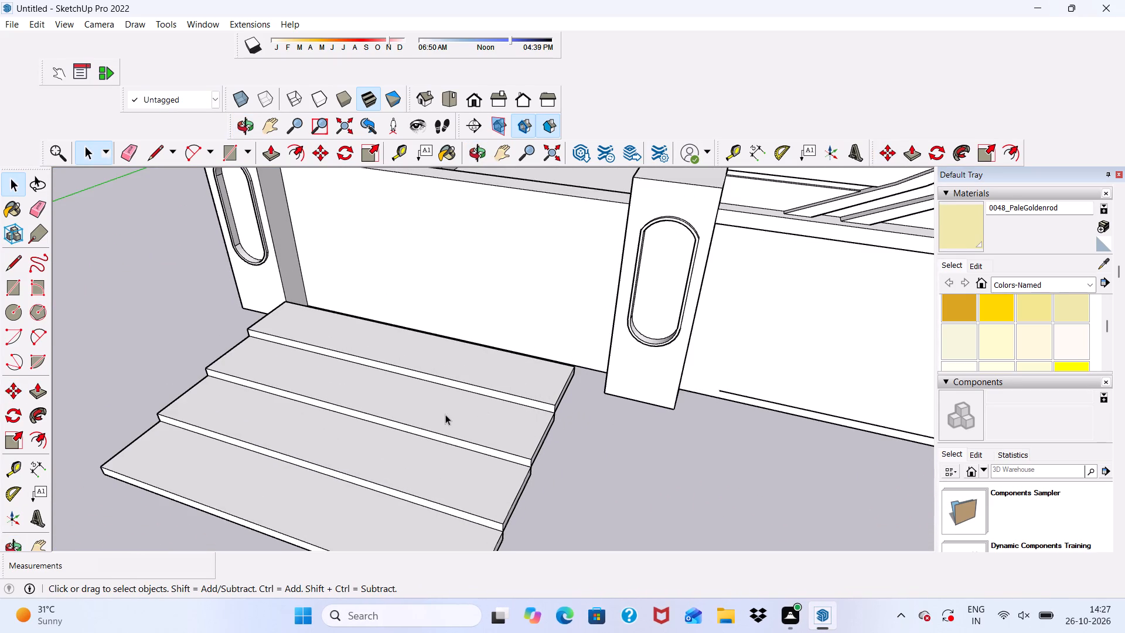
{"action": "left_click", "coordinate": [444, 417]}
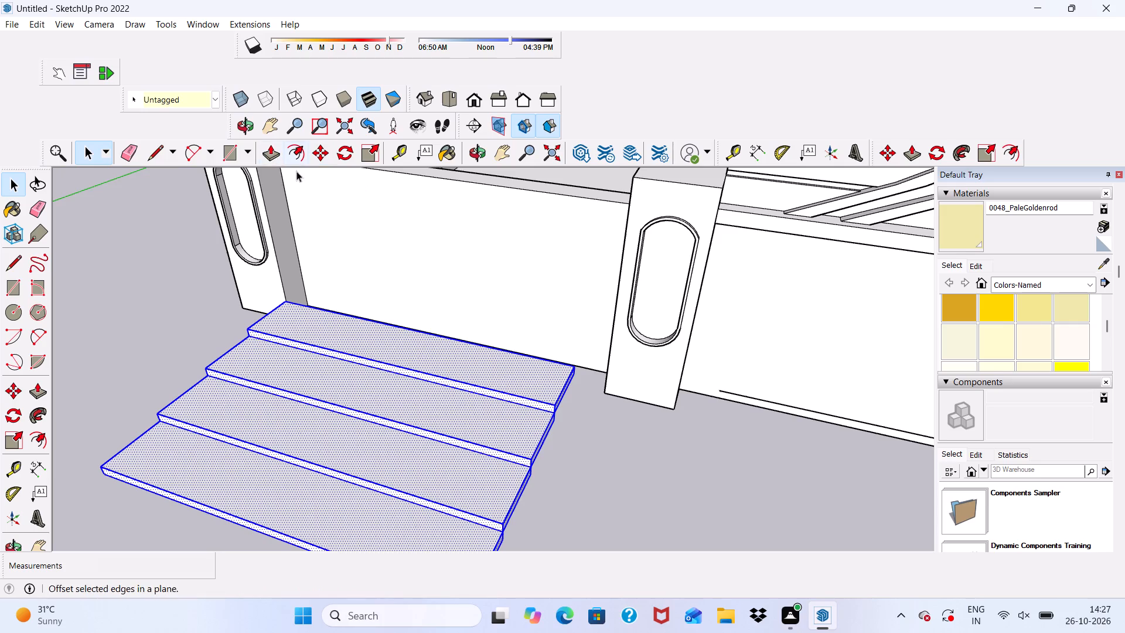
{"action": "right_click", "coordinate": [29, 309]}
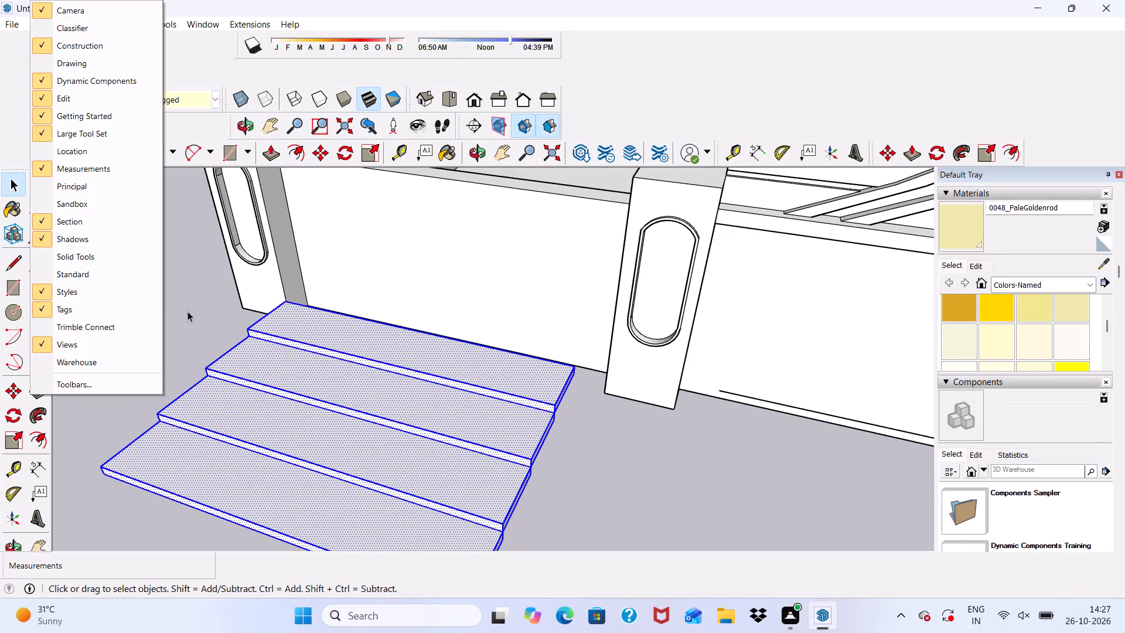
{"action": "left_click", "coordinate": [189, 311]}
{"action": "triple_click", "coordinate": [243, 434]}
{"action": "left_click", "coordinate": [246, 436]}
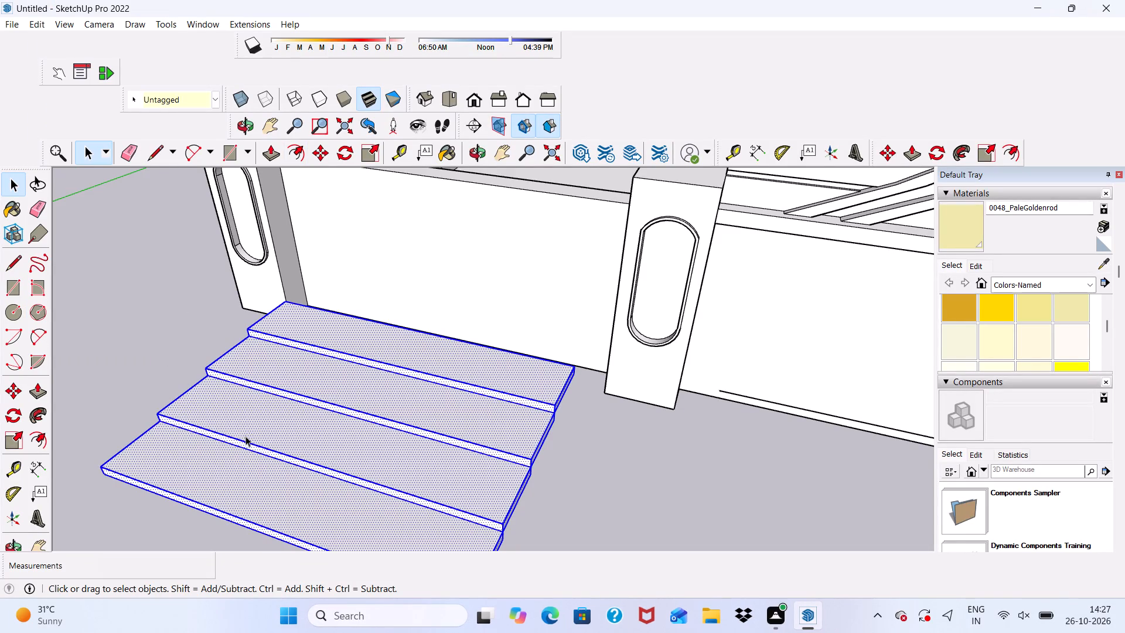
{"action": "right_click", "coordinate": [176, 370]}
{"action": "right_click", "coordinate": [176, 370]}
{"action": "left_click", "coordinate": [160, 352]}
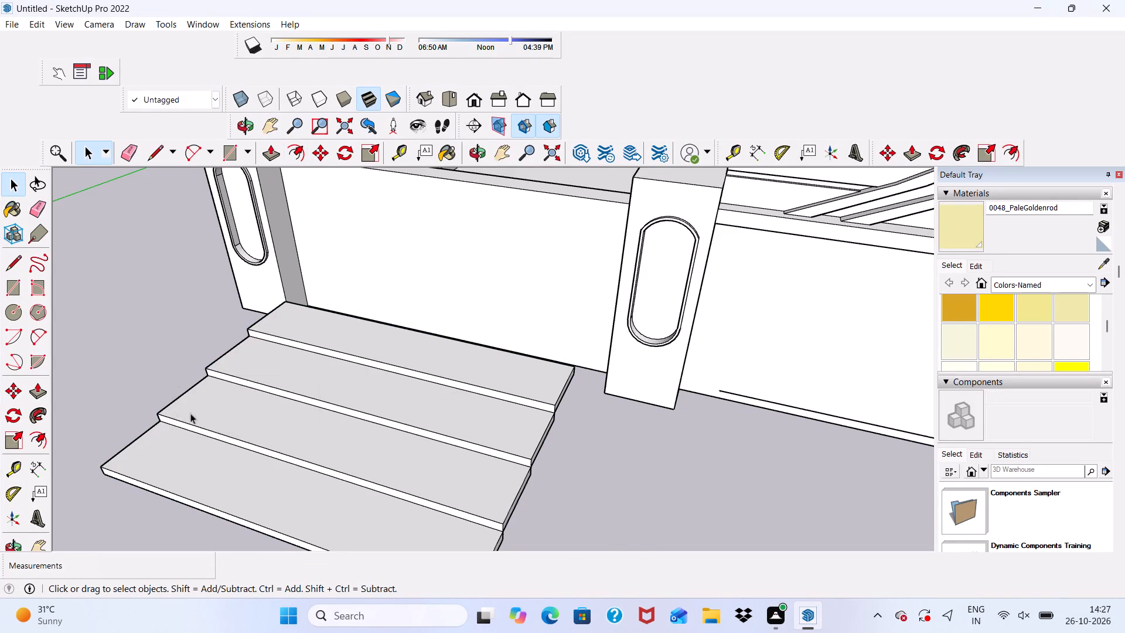
Combine all the connected geometry of the four steps into one group.
{"action": "scroll", "coordinate": [227, 453], "scroll_direction": "up", "scroll_amount": 5}
{"action": "triple_click", "coordinate": [213, 436]}
{"action": "left_click", "coordinate": [213, 436]}
{"action": "right_click", "coordinate": [213, 436]}
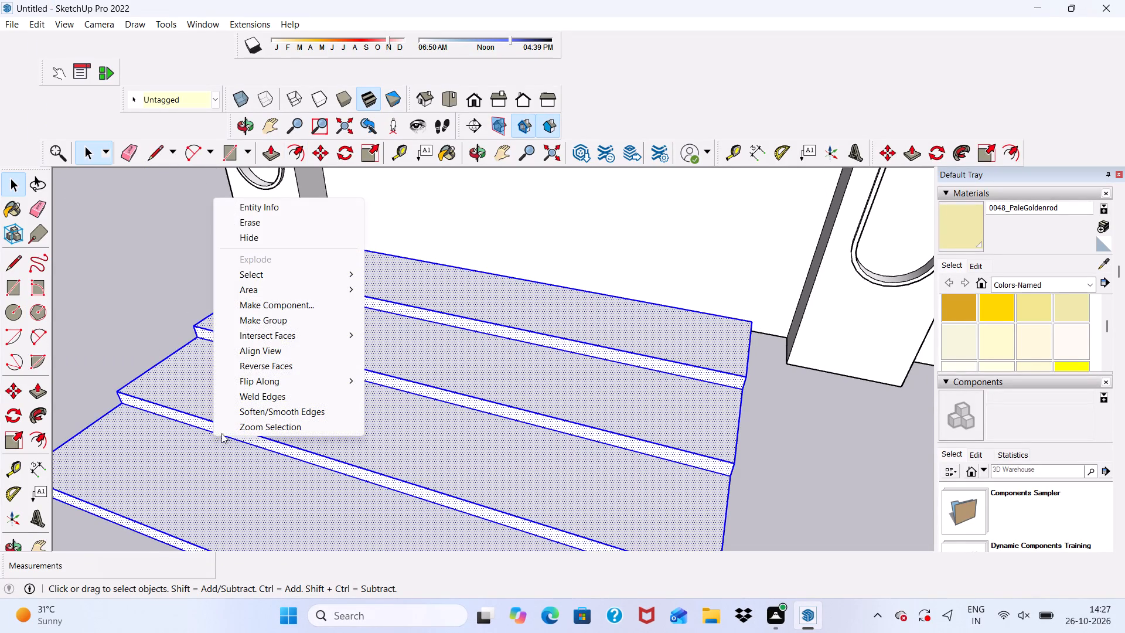
{"action": "left_click", "coordinate": [248, 326]}
Move the step group about 1' 5" by its lower back corner toward the base of the boundary wall.
{"action": "scroll", "coordinate": [240, 326], "scroll_direction": "down", "scroll_amount": 6}
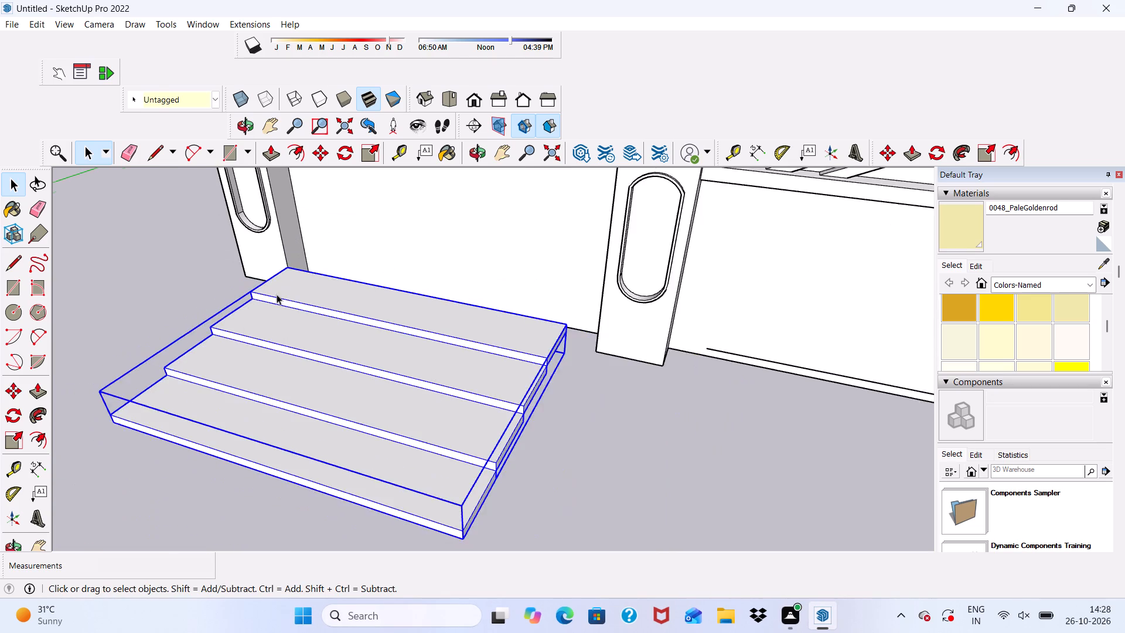
{"action": "scroll", "coordinate": [277, 294], "scroll_direction": "down", "scroll_amount": 2}
{"action": "left_click", "coordinate": [322, 149]}
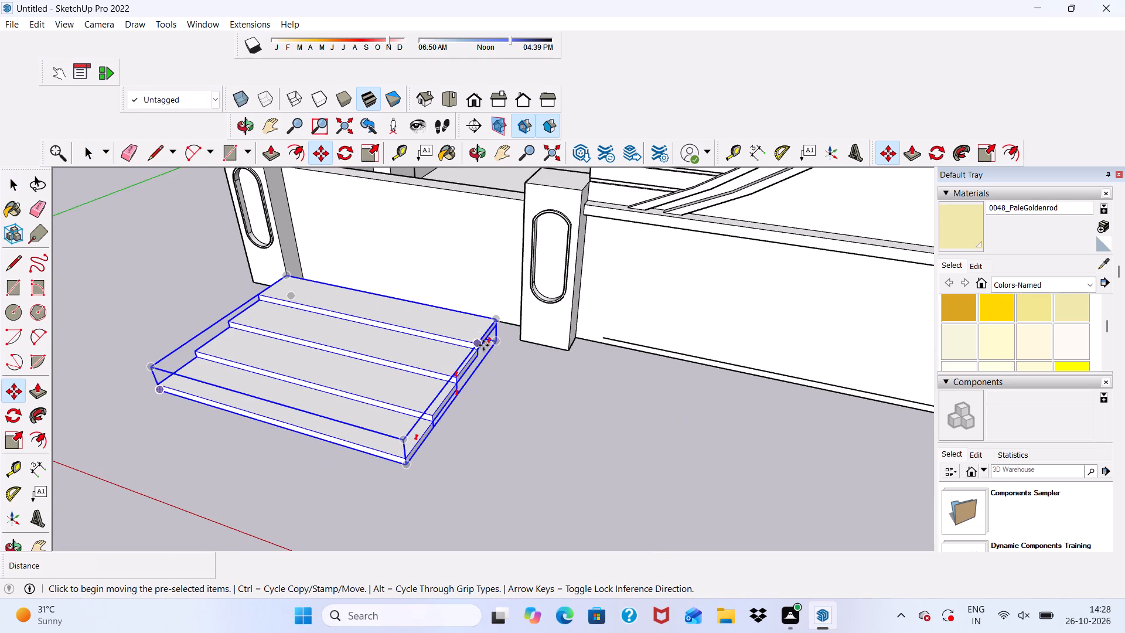
{"action": "scroll", "coordinate": [496, 326], "scroll_direction": "up", "scroll_amount": 2}
{"action": "left_click", "coordinate": [496, 348]}
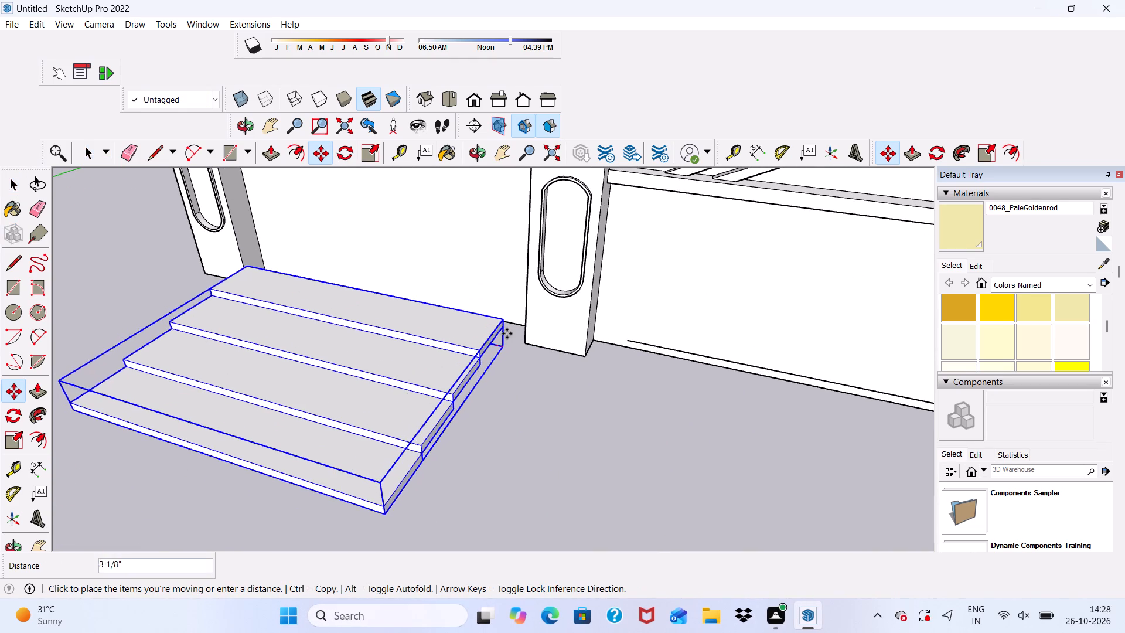
{"action": "left_click", "coordinate": [515, 324]}
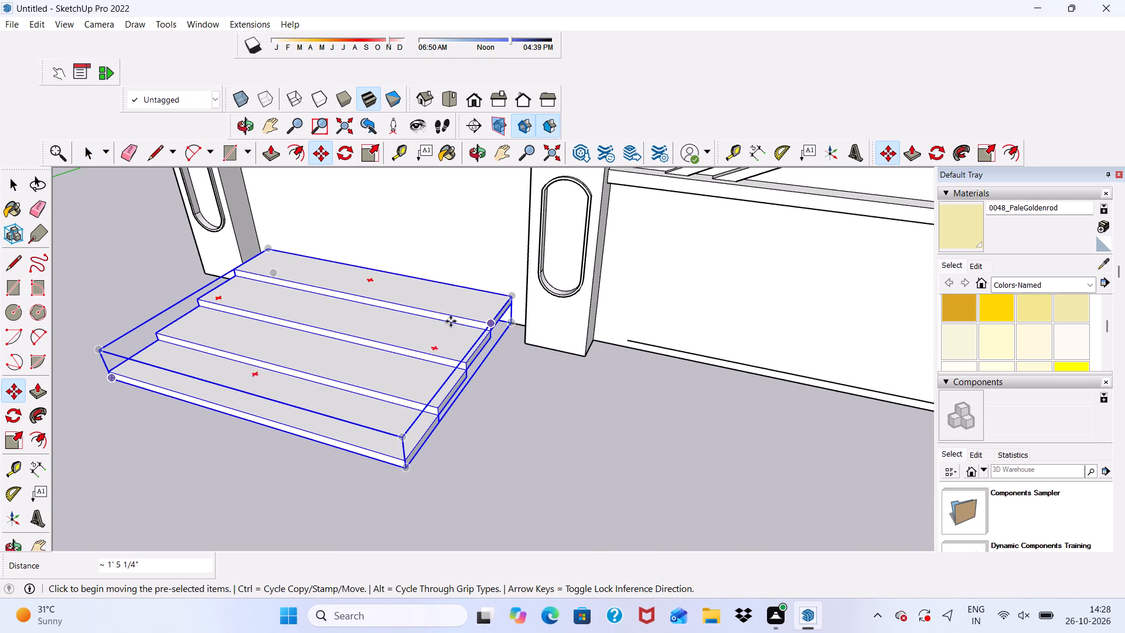
{"action": "scroll", "coordinate": [428, 339], "scroll_direction": "down", "scroll_amount": 8}
{"action": "key", "text": "space"}
{"action": "left_click", "coordinate": [493, 431]}
Move the step group by its lower front corner about 2' out from the boundary wall.
{"action": "scroll", "coordinate": [401, 363], "scroll_direction": "down", "scroll_amount": 1}
{"action": "middle_click_drag", "start_coordinate": [401, 363], "coordinate": [643, 392]}
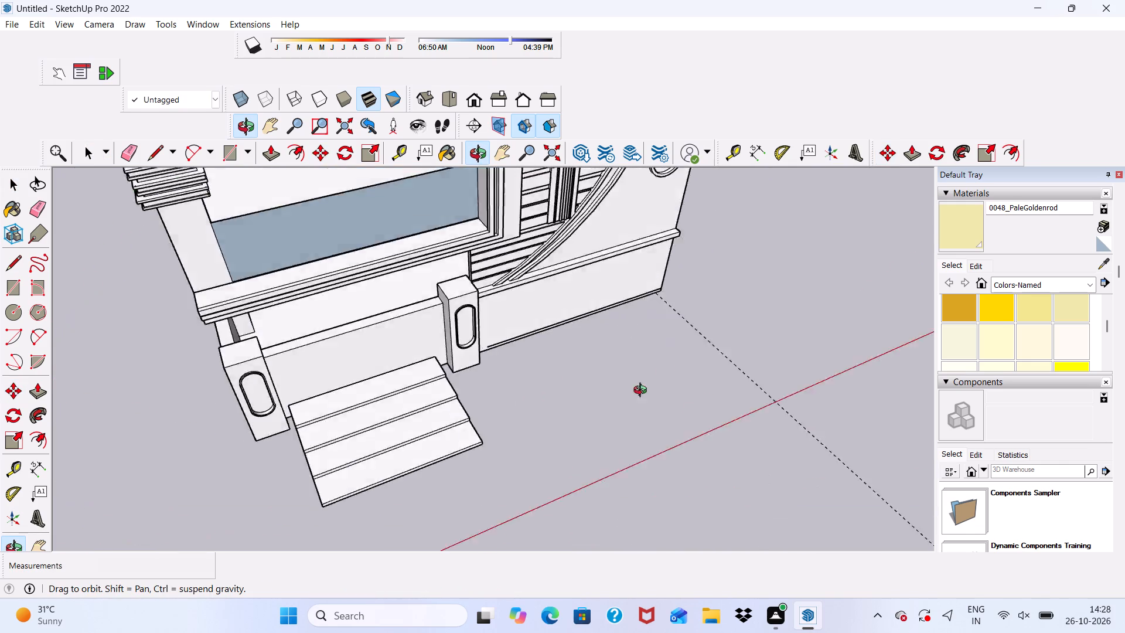
{"action": "middle_click_drag", "start_coordinate": [643, 392], "coordinate": [456, 357]}
{"action": "scroll", "coordinate": [352, 420], "scroll_direction": "up", "scroll_amount": 4}
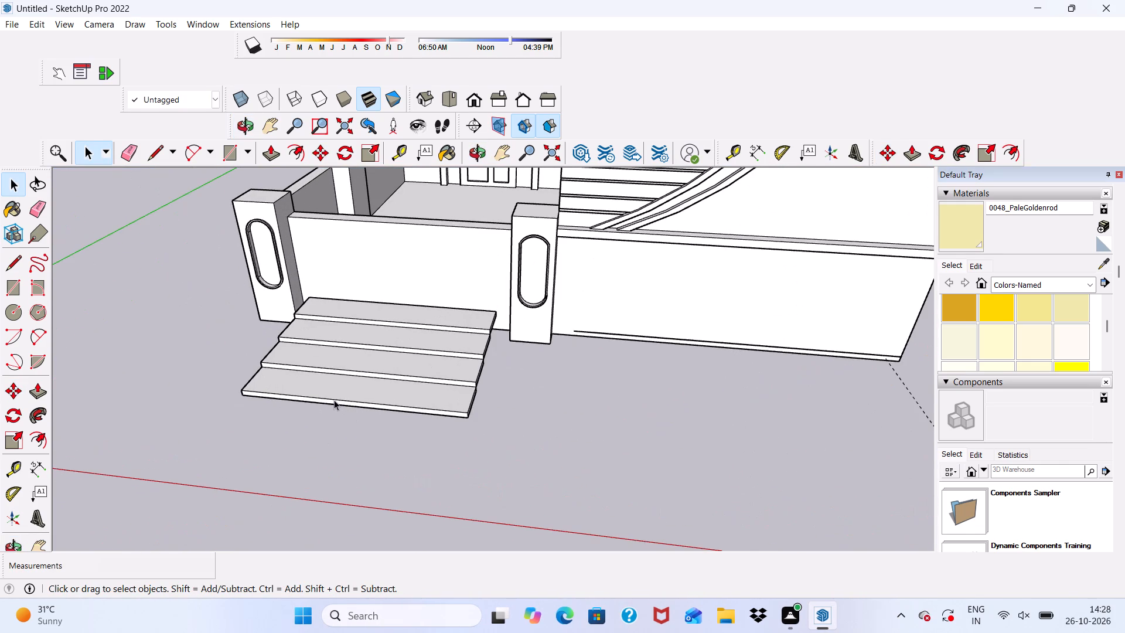
{"action": "left_click", "coordinate": [334, 400]}
{"action": "left_click", "coordinate": [315, 152]}
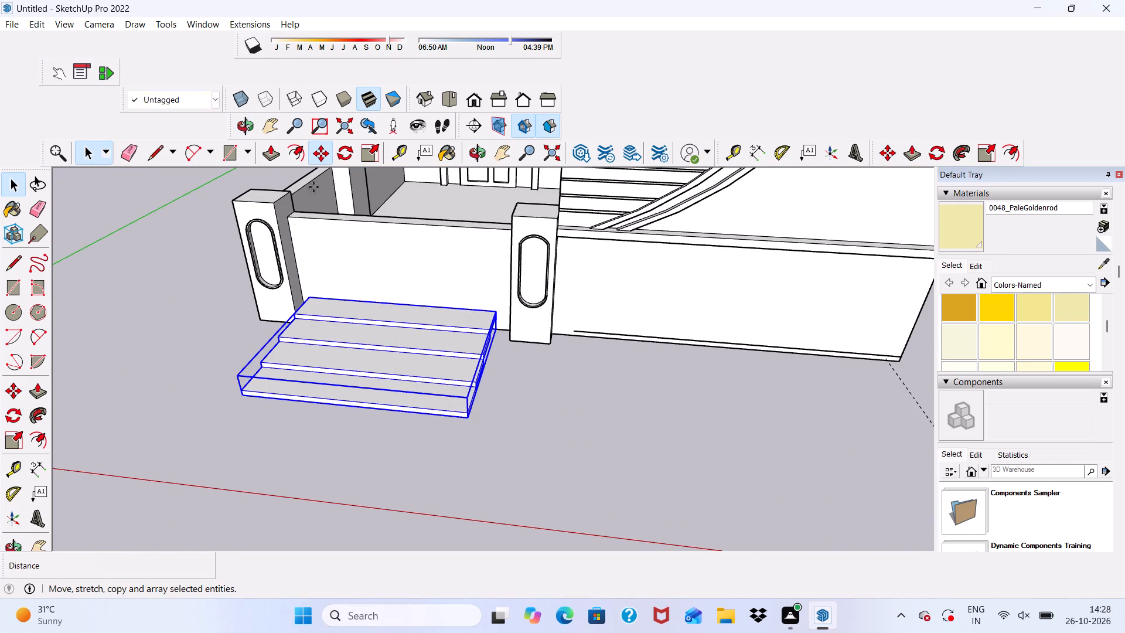
{"action": "left_click", "coordinate": [244, 394]}
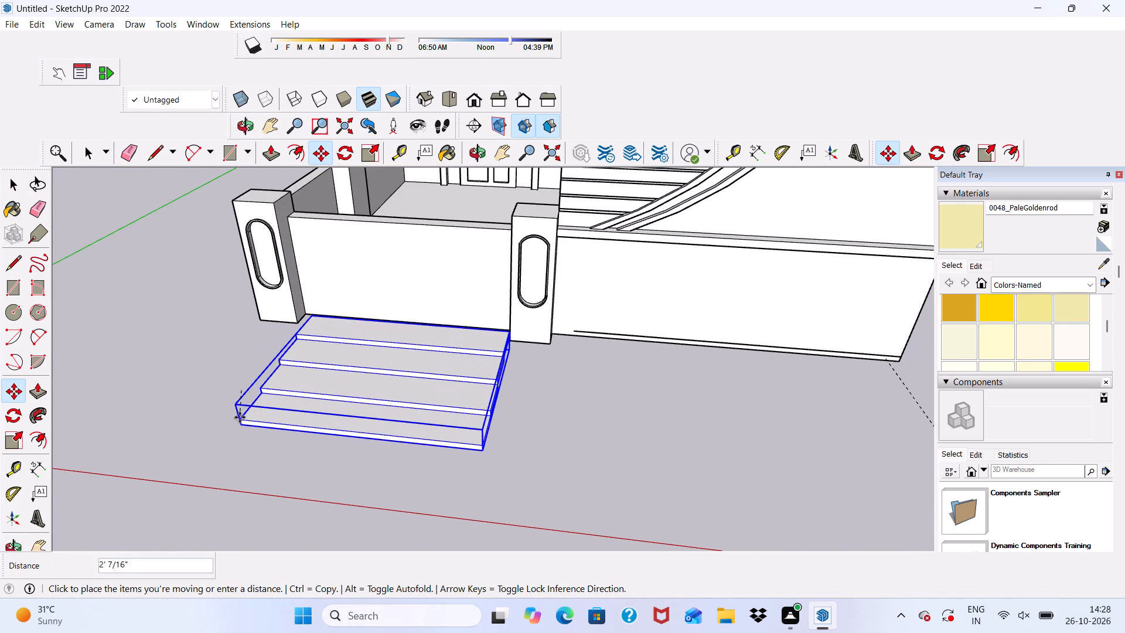
{"action": "left_click", "coordinate": [240, 417]}
{"action": "key", "text": "space"}
{"action": "left_click", "coordinate": [486, 502]}
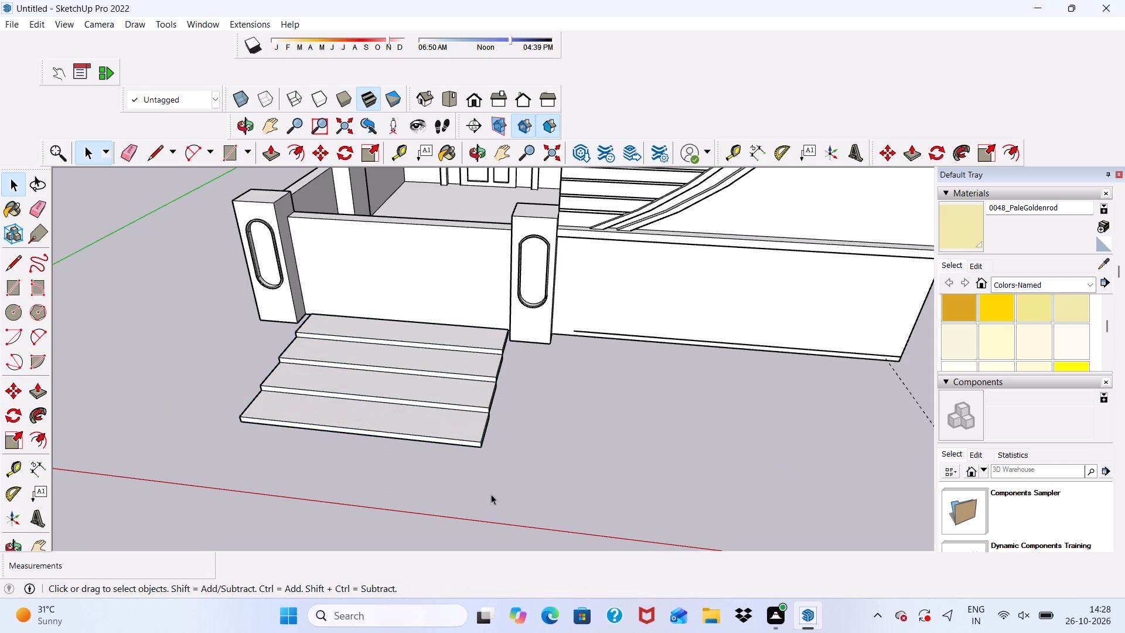
Move the step group by its lower back corner about 1' 4" along the boundary wall toward the outer pier.
{"action": "middle_click_drag", "start_coordinate": [493, 493], "coordinate": [844, 507]}
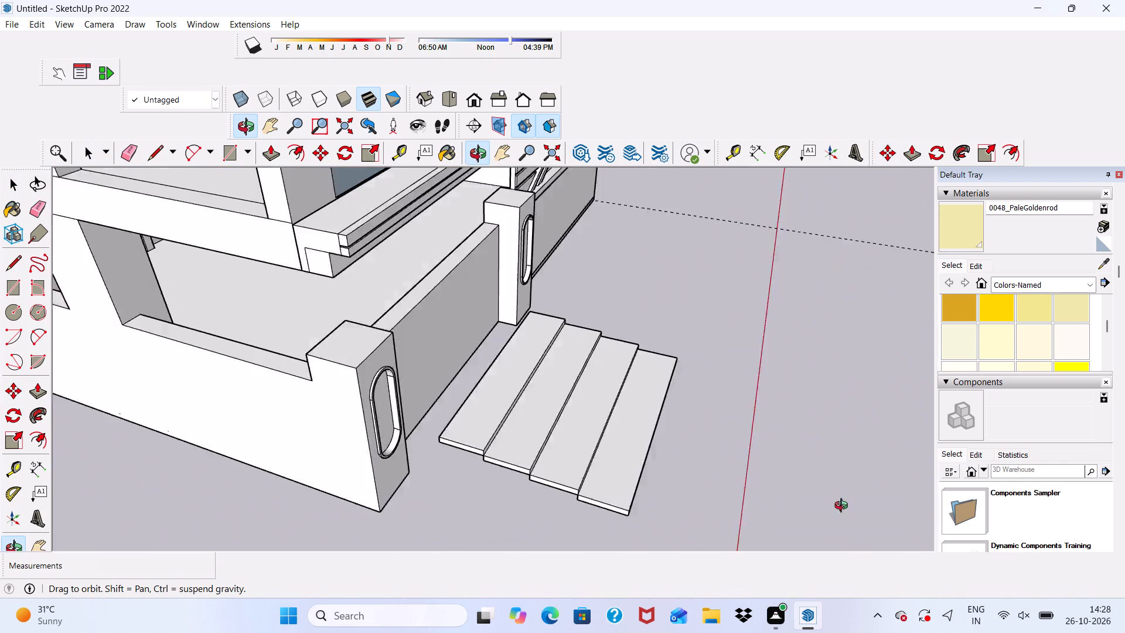
{"action": "middle_click_drag", "start_coordinate": [844, 507], "coordinate": [849, 504]}
{"action": "scroll", "coordinate": [599, 469], "scroll_direction": "up", "scroll_amount": 4}
{"action": "scroll", "coordinate": [506, 439], "scroll_direction": "down", "scroll_amount": 2}
{"action": "middle_click_drag", "start_coordinate": [466, 463], "coordinate": [366, 436]}
{"action": "scroll", "coordinate": [386, 420], "scroll_direction": "up", "scroll_amount": 1}
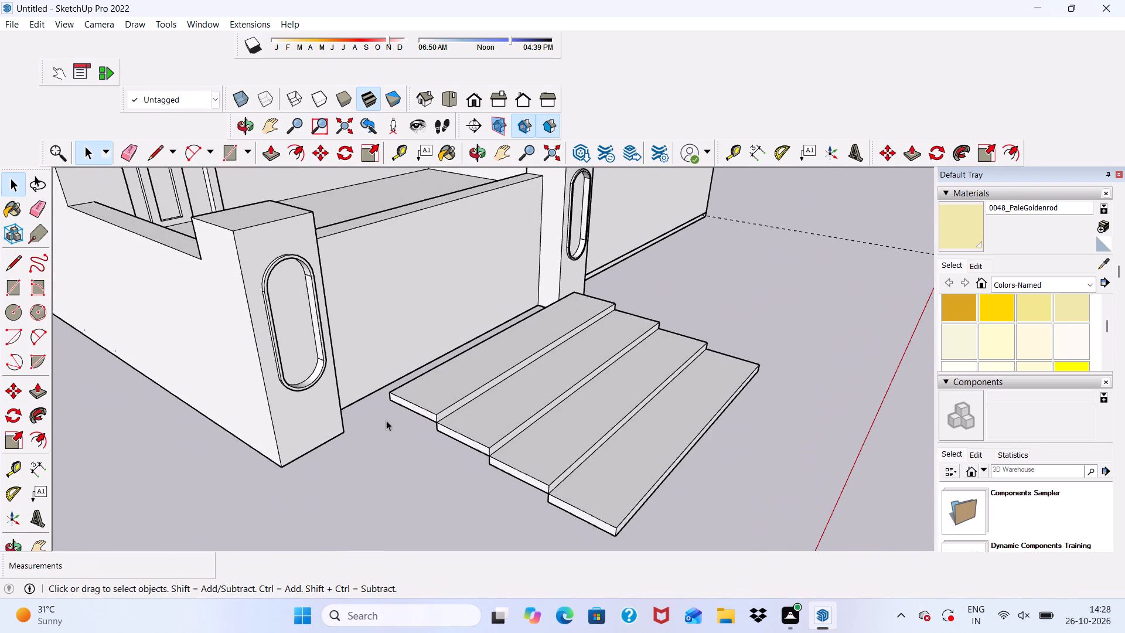
{"action": "left_click", "coordinate": [501, 458]}
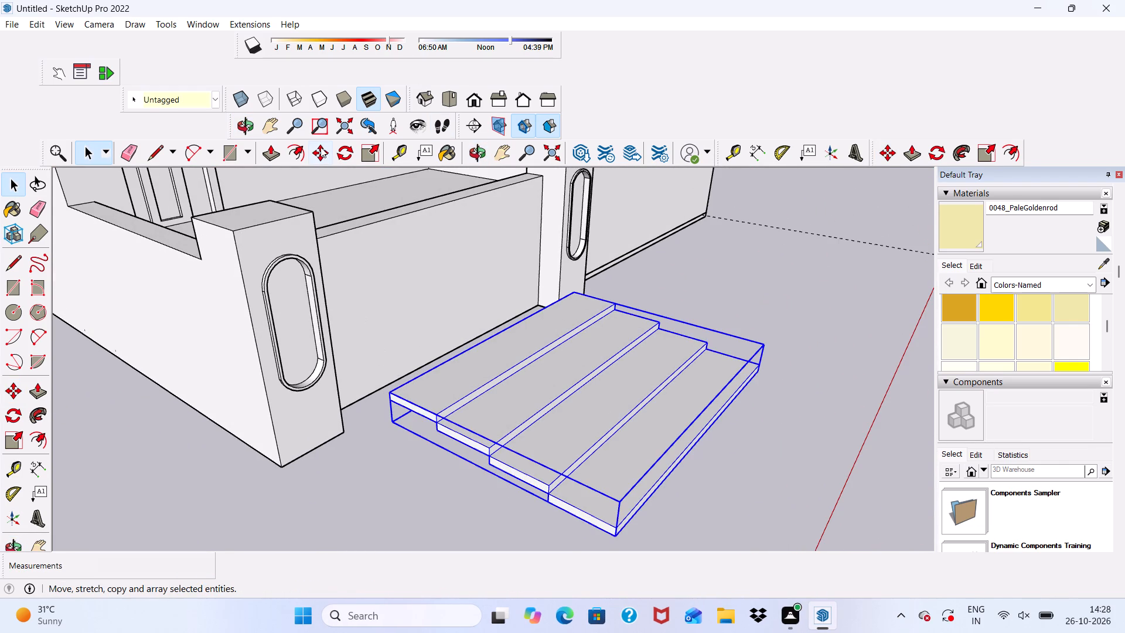
{"action": "left_click", "coordinate": [321, 147]}
{"action": "left_click", "coordinate": [396, 424]}
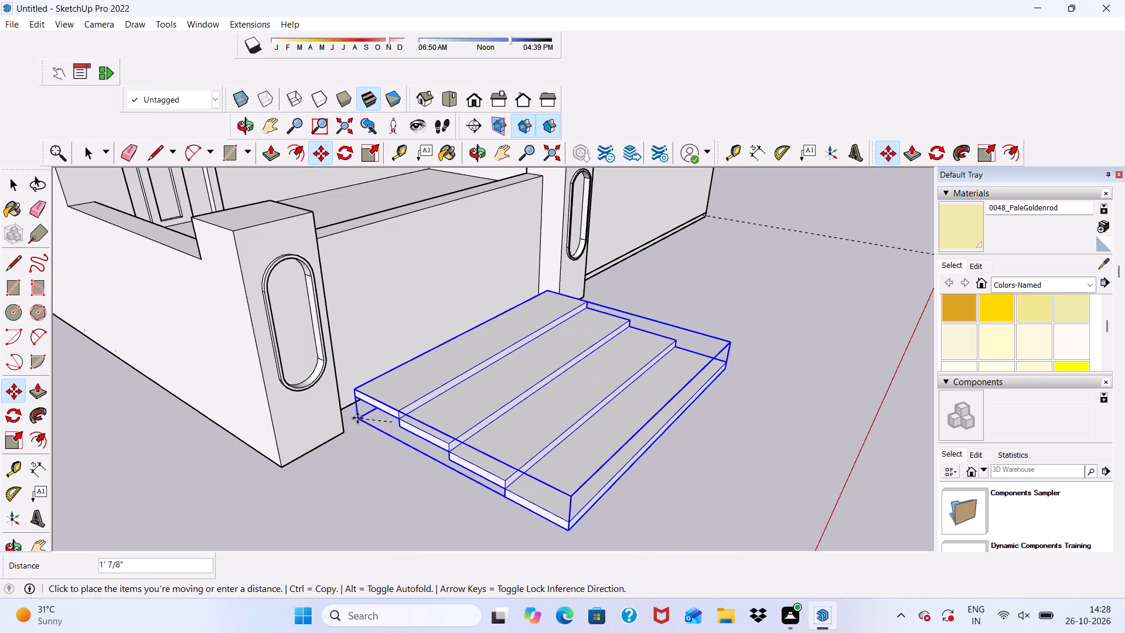
{"action": "left_click", "coordinate": [359, 451]}
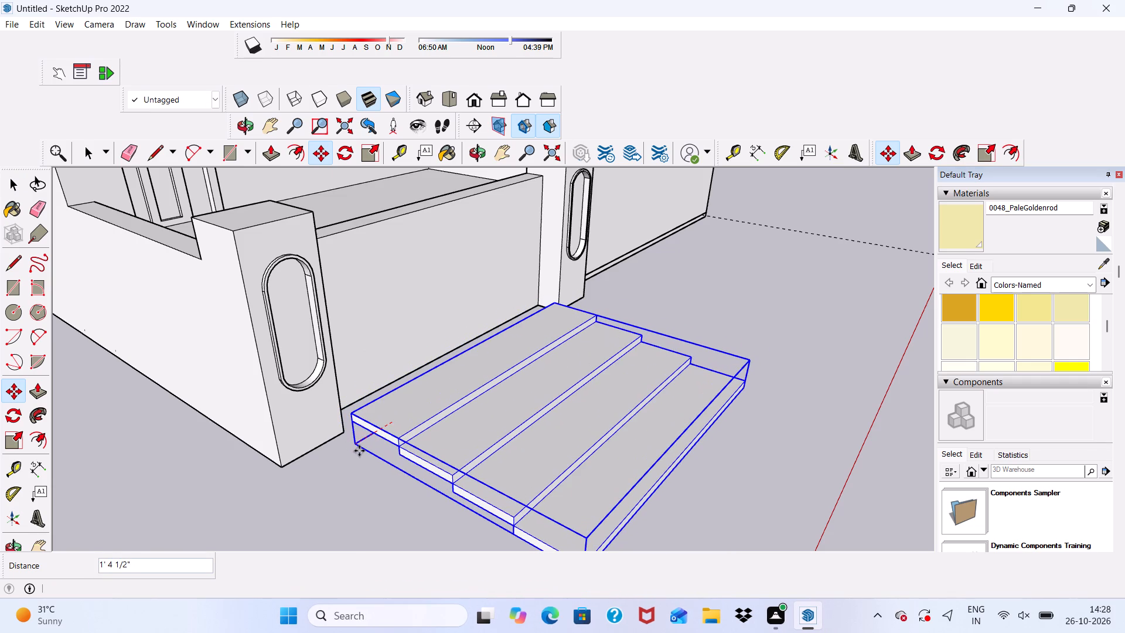
{"action": "left_click_drag", "start_coordinate": [357, 449], "coordinate": [359, 468]}
Move the step group about 1' 11", placing its upper back corner where the outer pier meets the boundary wall.
{"action": "scroll", "coordinate": [364, 443], "scroll_direction": "up", "scroll_amount": 3}
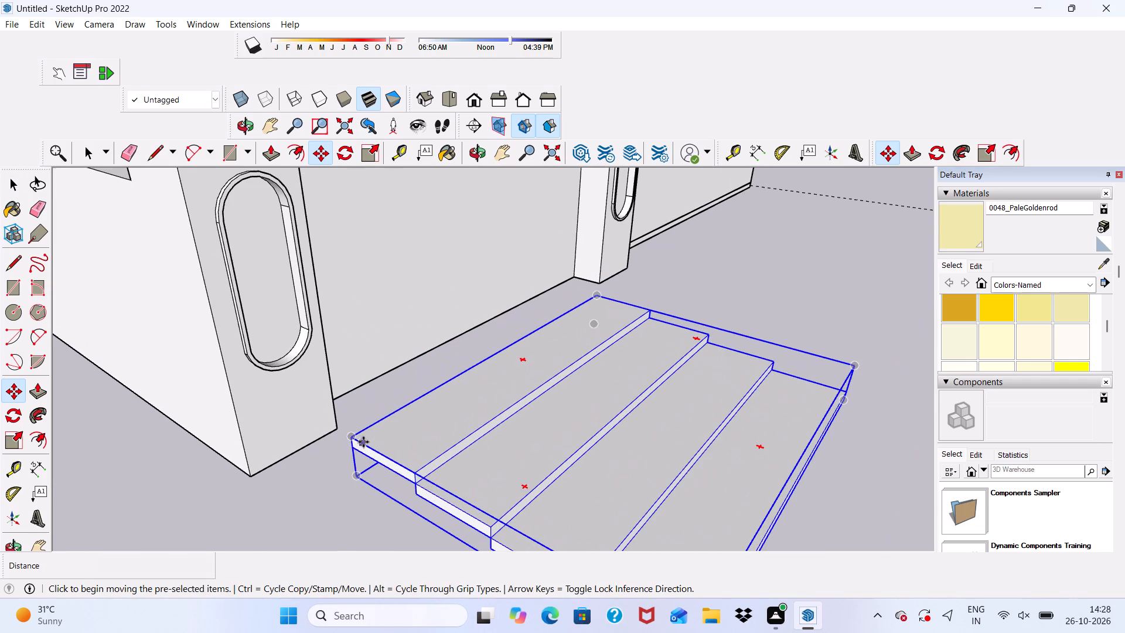
{"action": "left_click", "coordinate": [354, 441]}
{"action": "left_click", "coordinate": [340, 401]}
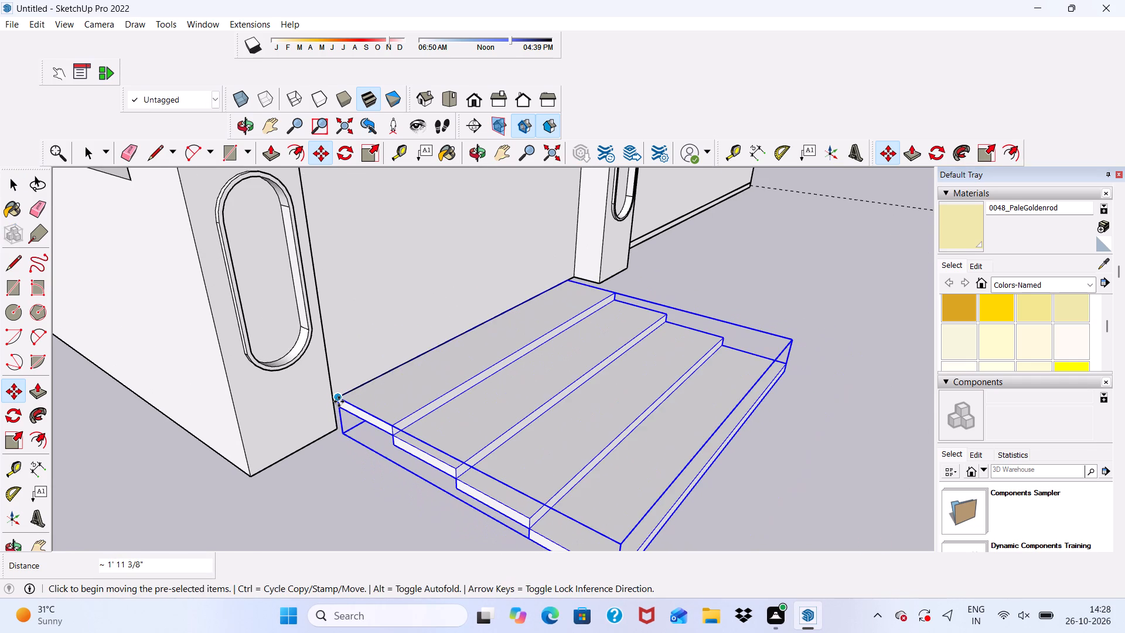
Examine how the step group sits against the boundary wall and between the two piers from the front and side.
{"action": "scroll", "coordinate": [469, 484], "scroll_direction": "down", "scroll_amount": 3}
{"action": "left_click", "coordinate": [742, 485]}
{"action": "key", "text": "space"}
{"action": "left_click", "coordinate": [744, 485]}
{"action": "scroll", "coordinate": [729, 477], "scroll_direction": "down", "scroll_amount": 2}
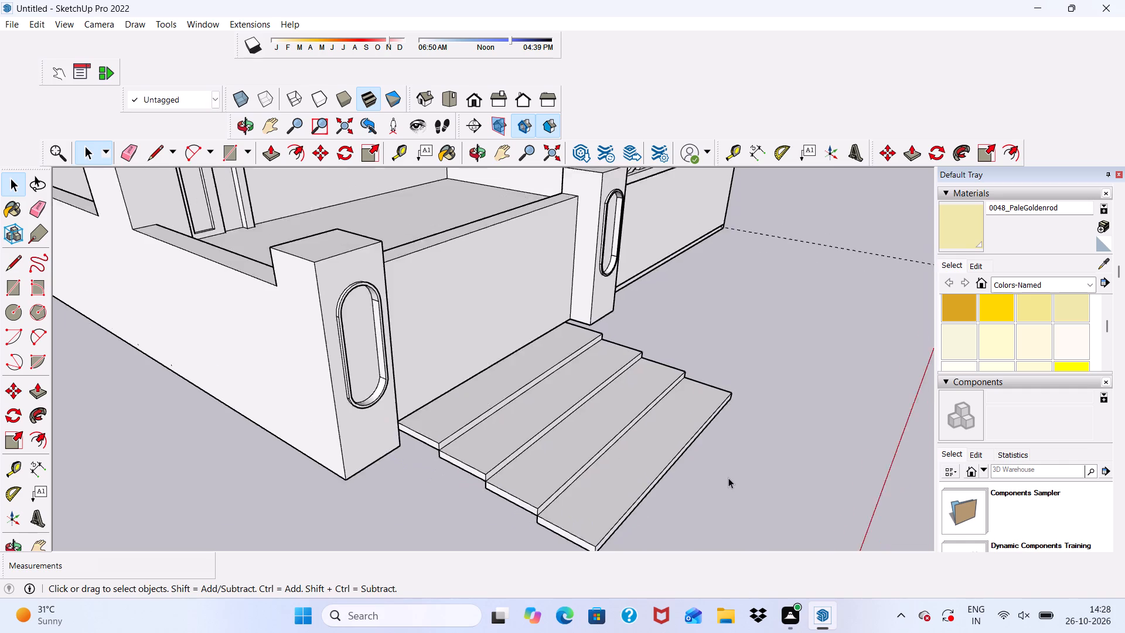
{"action": "scroll", "coordinate": [728, 478], "scroll_direction": "down", "scroll_amount": 1}
{"action": "middle_click_drag", "start_coordinate": [728, 478], "coordinate": [297, 387]}
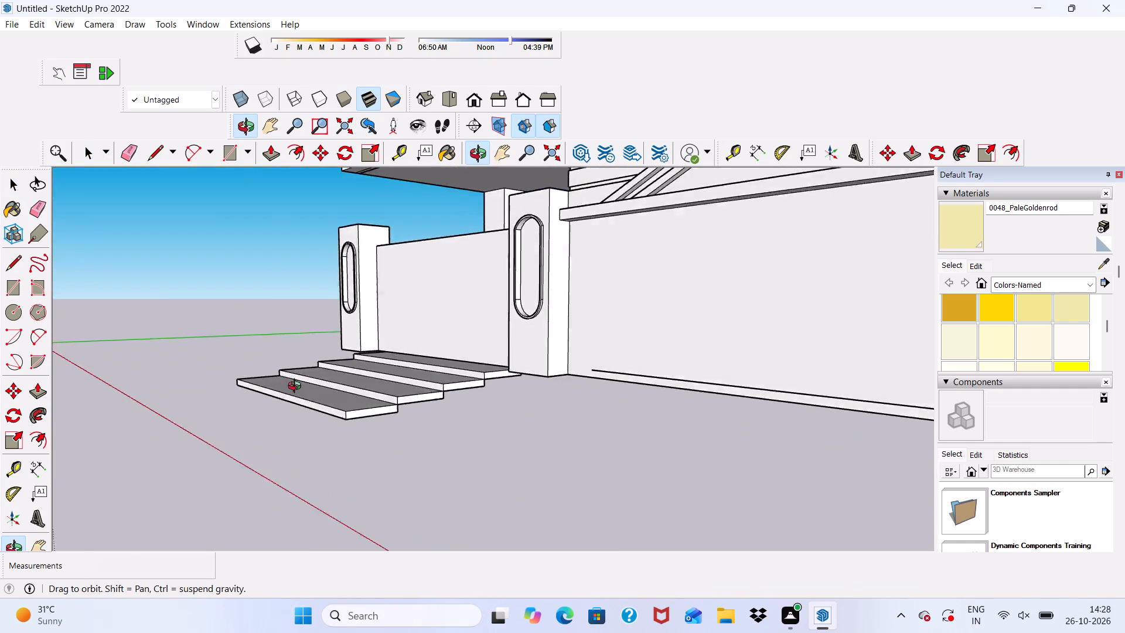
{"action": "middle_click_drag", "start_coordinate": [297, 387], "coordinate": [479, 465]}
{"action": "key", "text": "space"}
{"action": "scroll", "coordinate": [370, 415], "scroll_direction": "up", "scroll_amount": 4}
{"action": "scroll", "coordinate": [366, 323], "scroll_direction": "up", "scroll_amount": 9}
{"action": "scroll", "coordinate": [362, 333], "scroll_direction": "down", "scroll_amount": 9}
{"action": "middle_click_drag", "start_coordinate": [371, 409], "coordinate": [502, 349]}
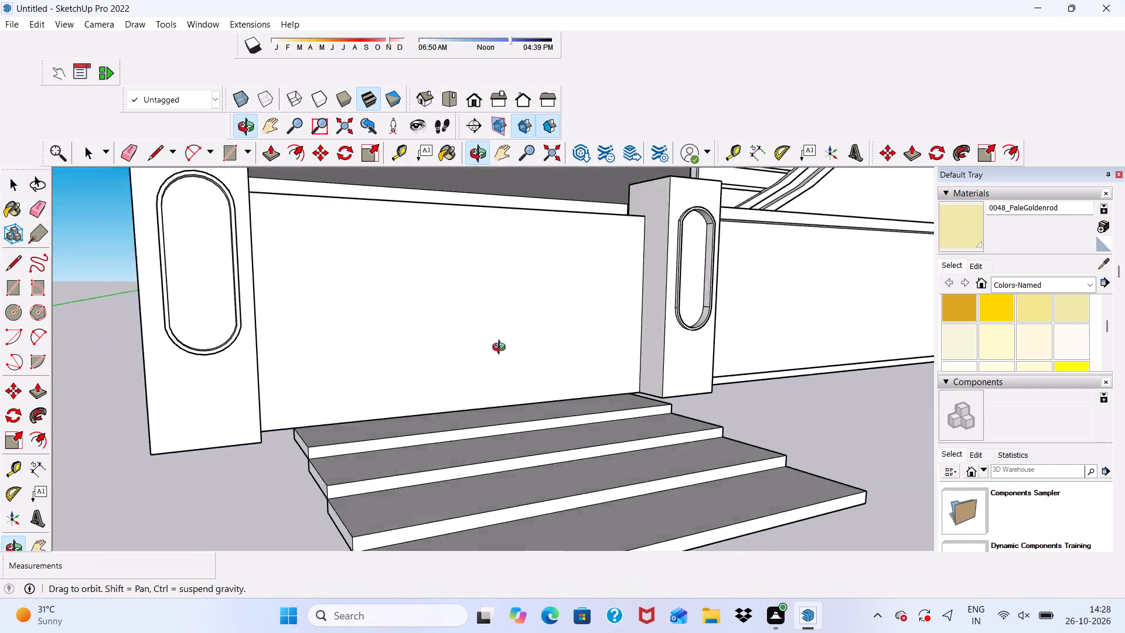
{"action": "middle_click_drag", "start_coordinate": [502, 349], "coordinate": [370, 402]}
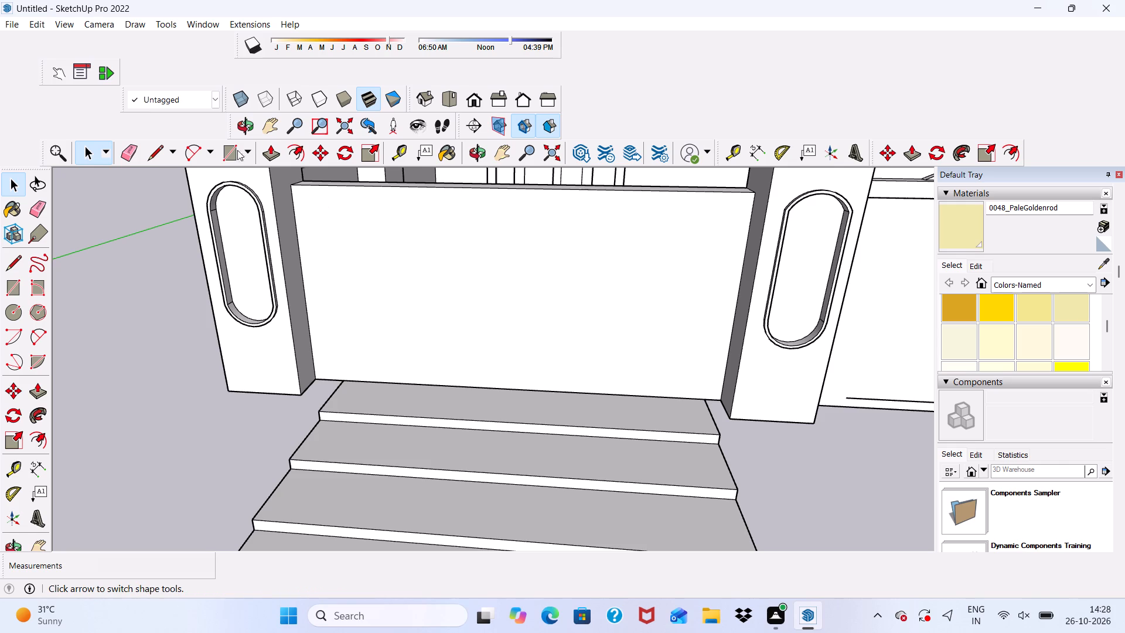
Draw a rectangle 5' 3" high and about 1' 3 9/16" wide on the boundary wall face, from its top corner at the outer pier.
{"action": "left_click", "coordinate": [217, 160]}
{"action": "scroll", "coordinate": [287, 190], "scroll_direction": "up", "scroll_amount": 5}
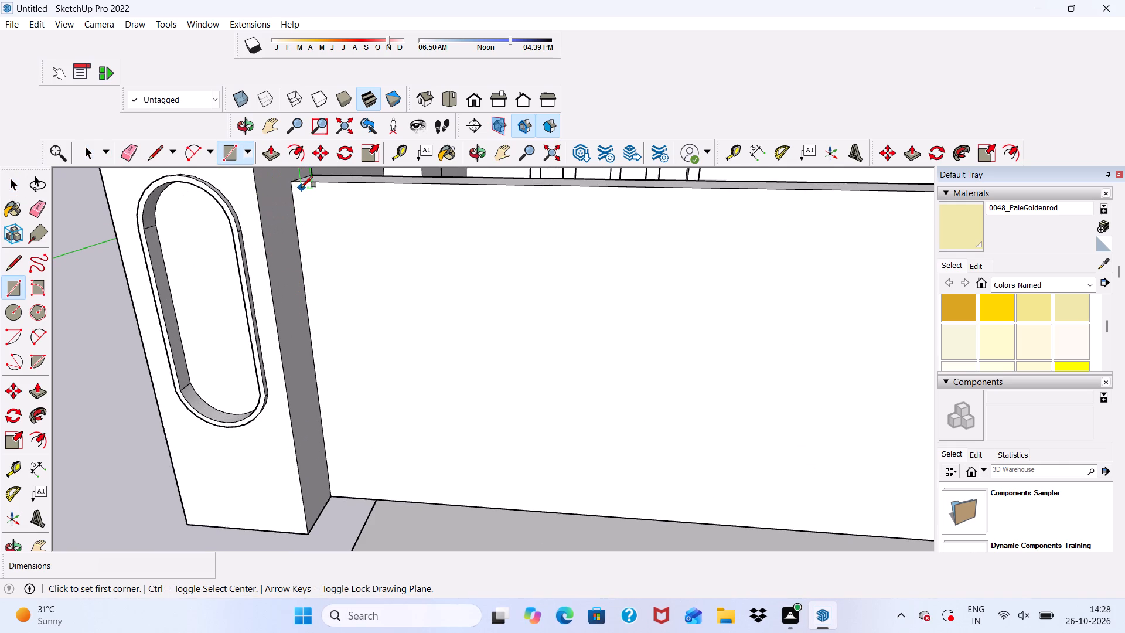
{"action": "scroll", "coordinate": [301, 188], "scroll_direction": "up", "scroll_amount": 1}
{"action": "left_click", "coordinate": [291, 186]}
{"action": "scroll", "coordinate": [378, 292], "scroll_direction": "down", "scroll_amount": 6}
{"action": "scroll", "coordinate": [439, 447], "scroll_direction": "down", "scroll_amount": 1}
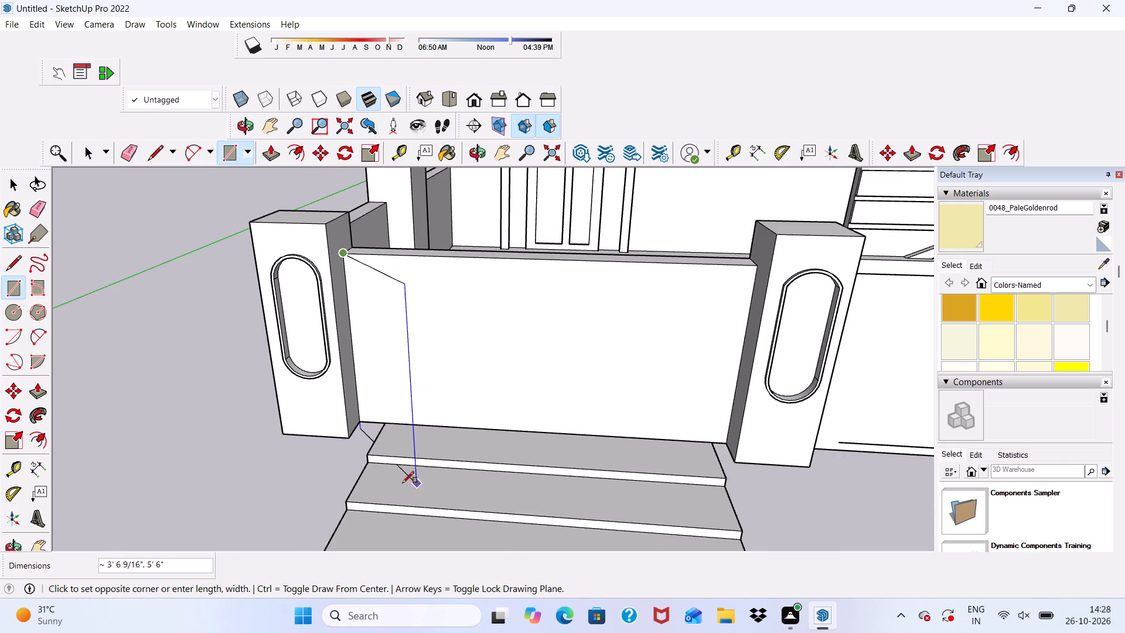
{"action": "scroll", "coordinate": [401, 471], "scroll_direction": "up", "scroll_amount": 4}
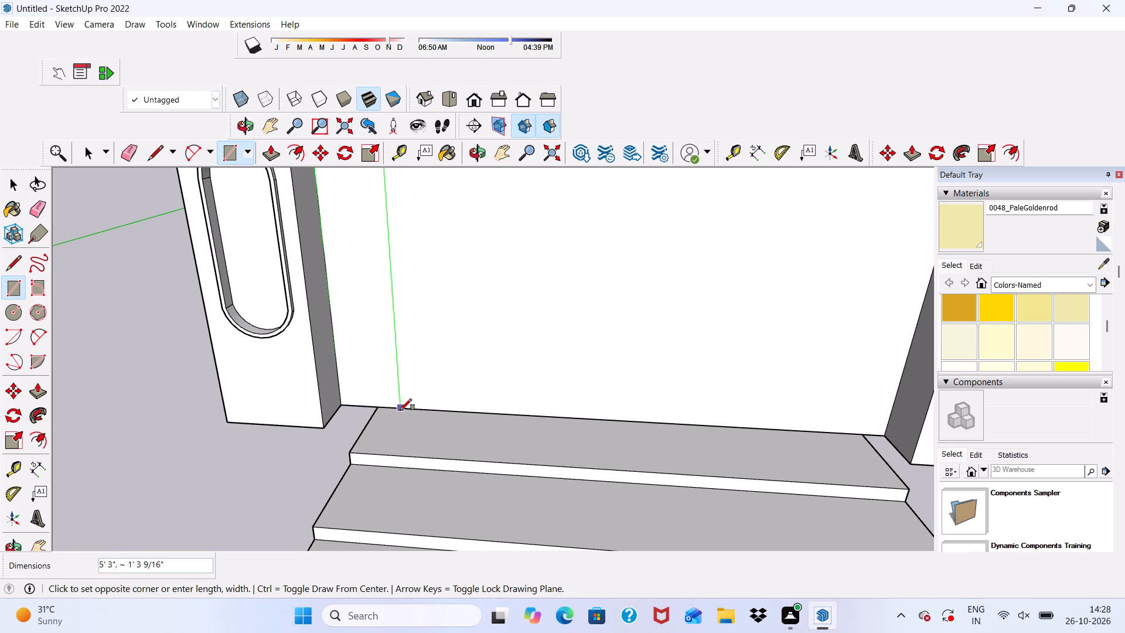
{"action": "left_click", "coordinate": [400, 410]}
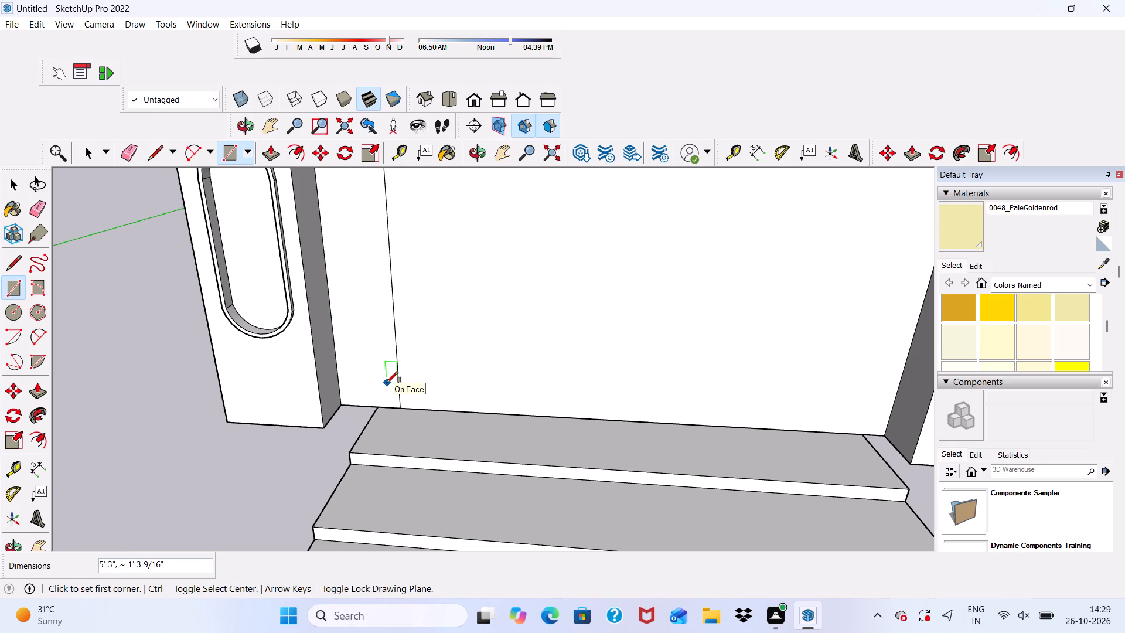
Copy the rectangular strip about 9' 7 5/8" along the wall face so it sits against the inner pier.
{"action": "scroll", "coordinate": [385, 400], "scroll_direction": "down", "scroll_amount": 9}
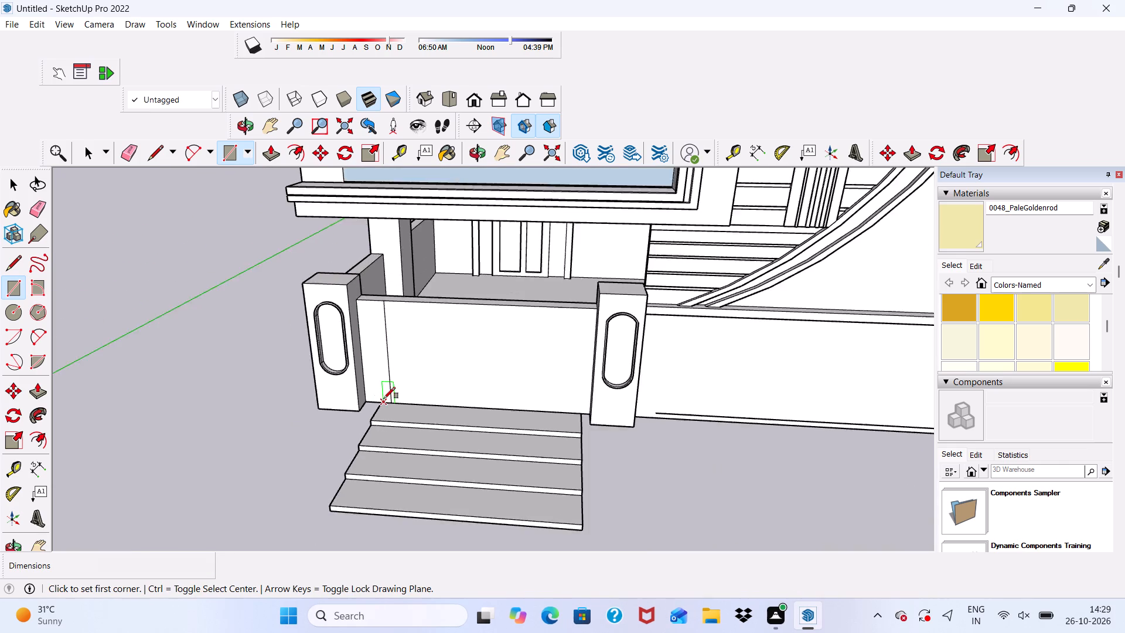
{"action": "middle_click_drag", "start_coordinate": [384, 399], "coordinate": [419, 269]}
{"action": "scroll", "coordinate": [421, 272], "scroll_direction": "up", "scroll_amount": 7}
{"action": "key", "text": "space"}
{"action": "double_click", "coordinate": [333, 336]}
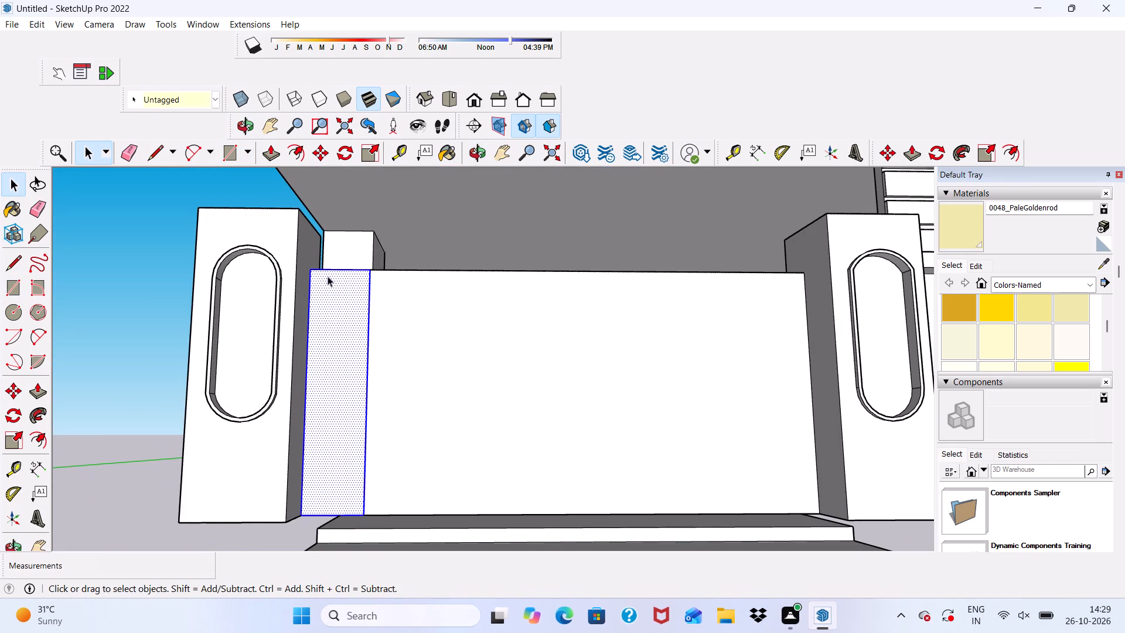
{"action": "left_click", "coordinate": [317, 146]}
{"action": "left_click", "coordinate": [355, 380]}
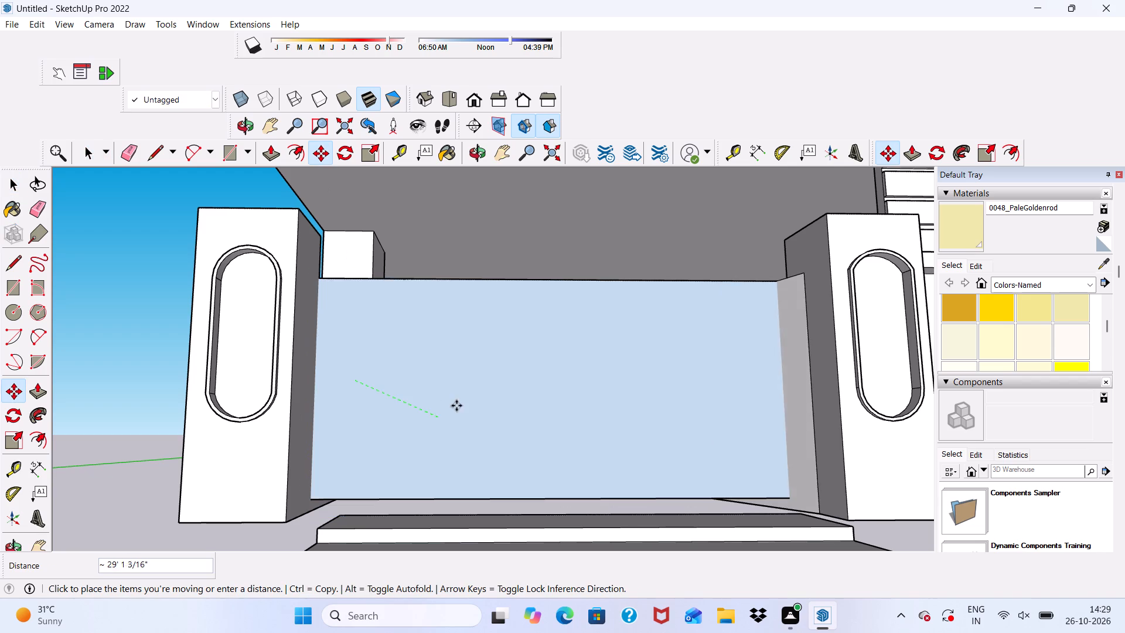
{"action": "scroll", "coordinate": [347, 357], "scroll_direction": "down", "scroll_amount": 4}
{"action": "scroll", "coordinate": [669, 364], "scroll_direction": "up", "scroll_amount": 2}
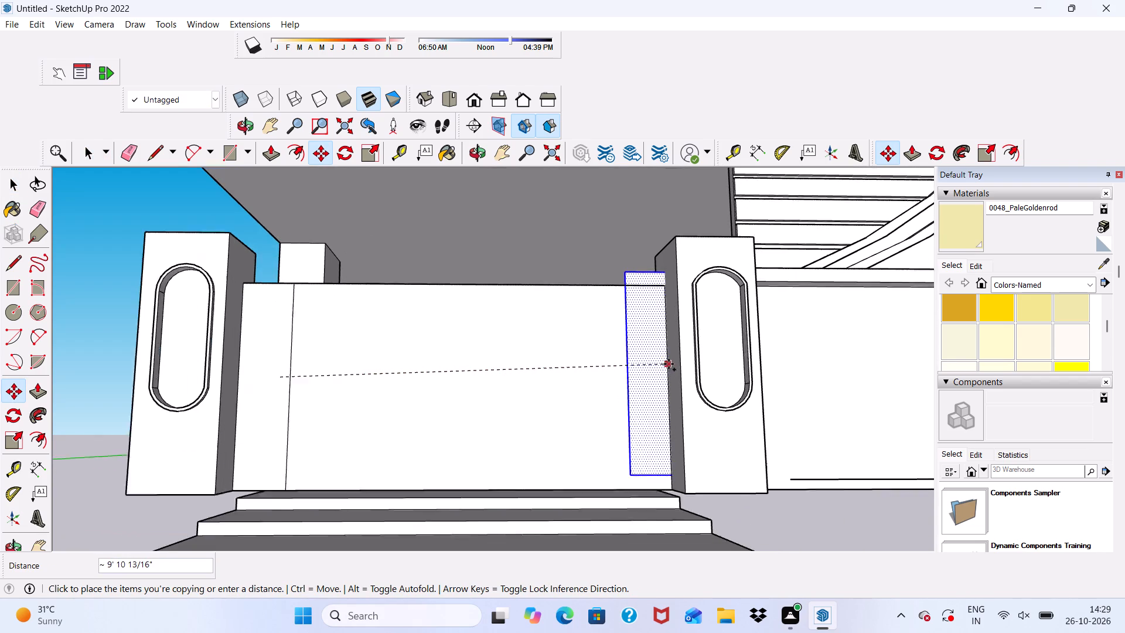
{"action": "scroll", "coordinate": [669, 364], "scroll_direction": "up", "scroll_amount": 1}
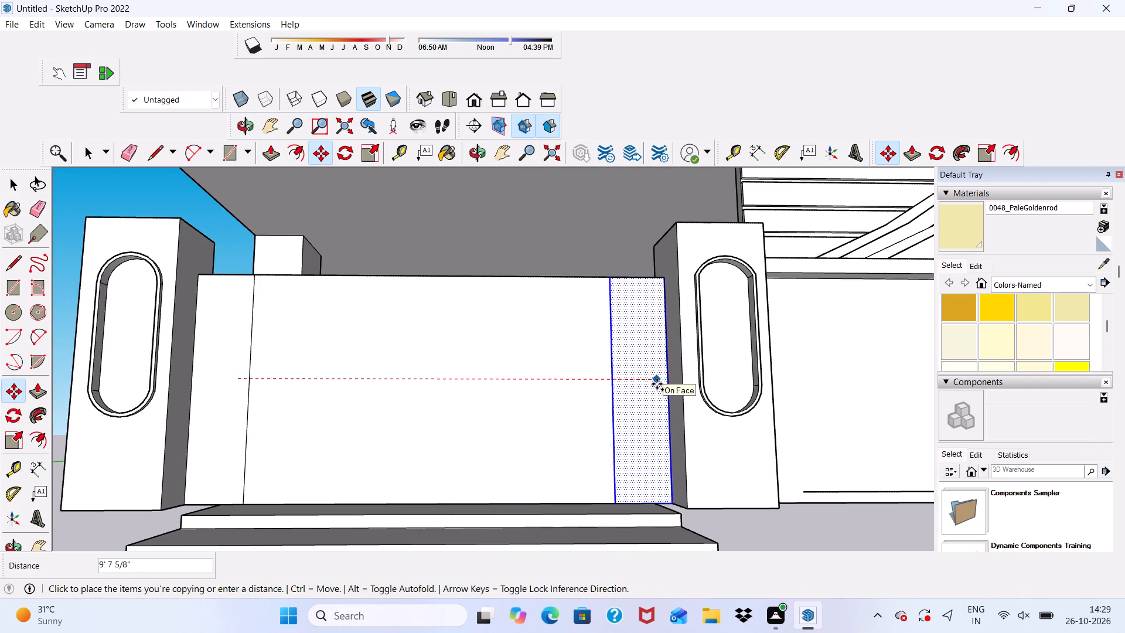
{"action": "left_click", "coordinate": [657, 384]}
{"action": "scroll", "coordinate": [594, 349], "scroll_direction": "down", "scroll_amount": 4}
{"action": "key", "text": "space"}
{"action": "left_click", "coordinate": [226, 472]}
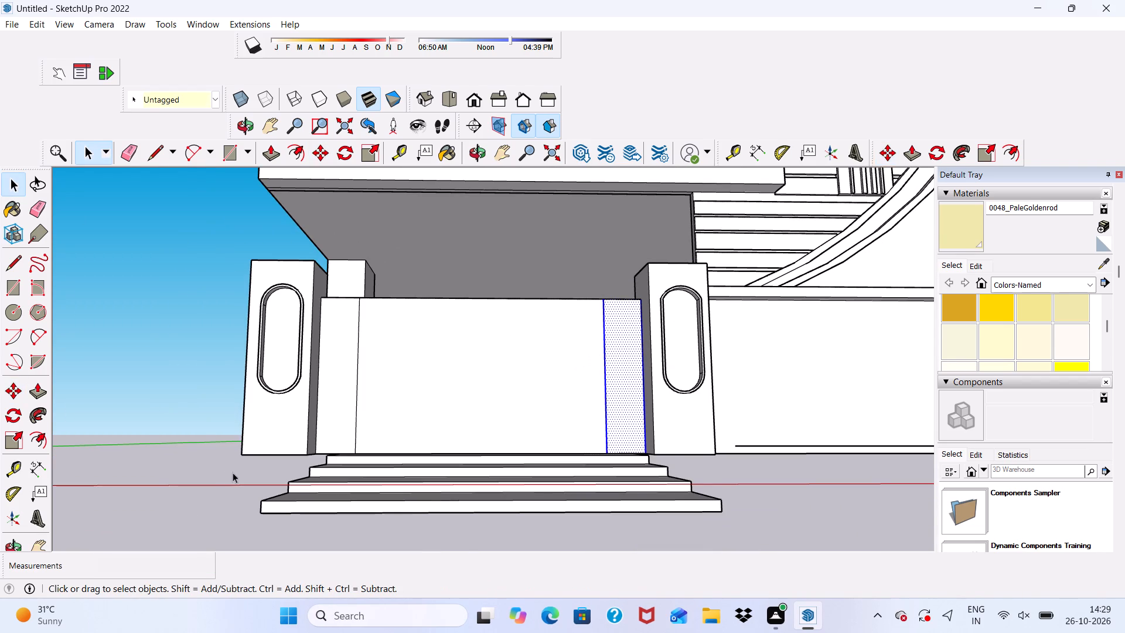
Examine the whole front facade, including the piers, steps and wall strips, from the front, above and below.
{"action": "scroll", "coordinate": [254, 473], "scroll_direction": "down", "scroll_amount": 3}
{"action": "middle_click_drag", "start_coordinate": [325, 475], "coordinate": [352, 549]}
{"action": "scroll", "coordinate": [376, 343], "scroll_direction": "down", "scroll_amount": 8}
{"action": "middle_click_drag", "start_coordinate": [456, 407], "coordinate": [372, 389]}
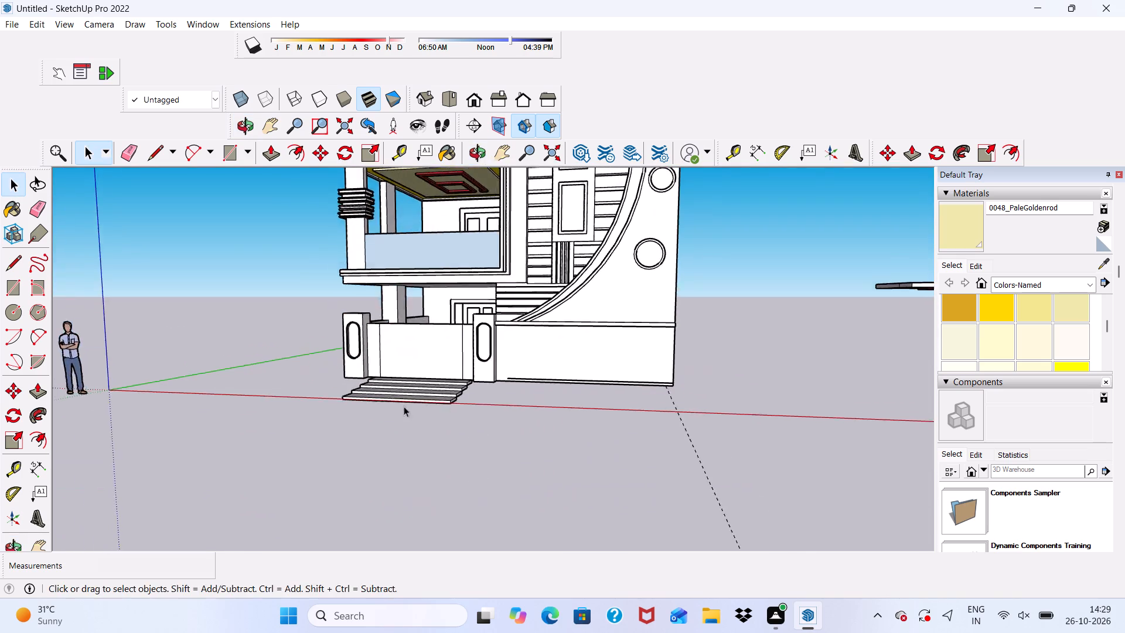
{"action": "scroll", "coordinate": [428, 406], "scroll_direction": "up", "scroll_amount": 3}
{"action": "left_click", "coordinate": [467, 94]}
{"action": "scroll", "coordinate": [507, 173], "scroll_direction": "down", "scroll_amount": 2}
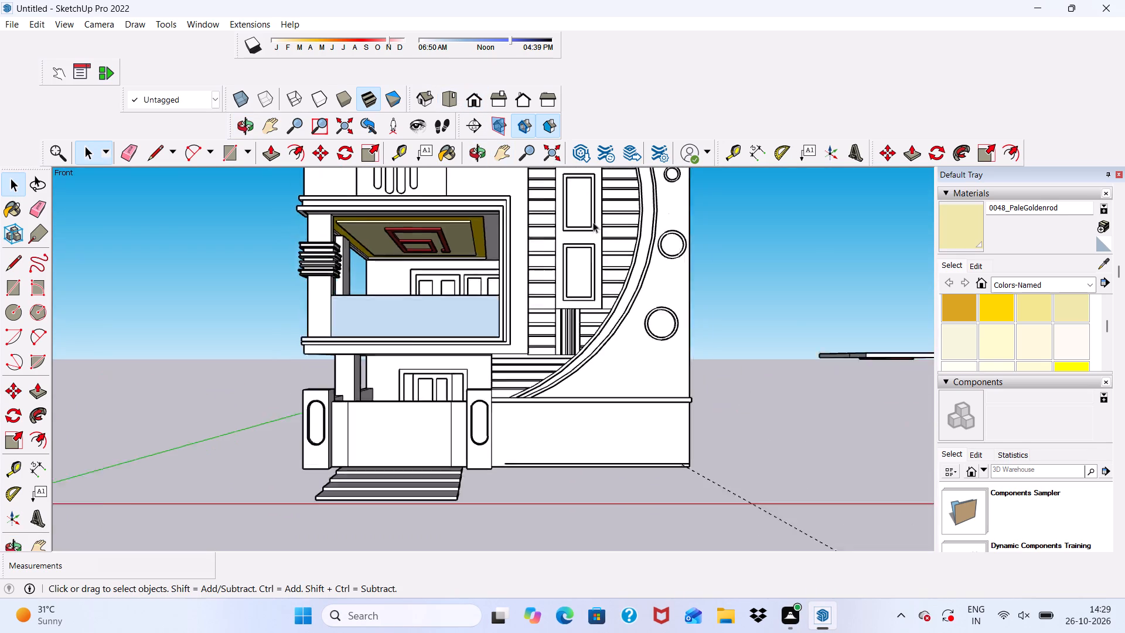
{"action": "scroll", "coordinate": [593, 222], "scroll_direction": "down", "scroll_amount": 3}
{"action": "scroll", "coordinate": [566, 353], "scroll_direction": "up", "scroll_amount": 6}
{"action": "scroll", "coordinate": [538, 351], "scroll_direction": "down", "scroll_amount": 4}
{"action": "middle_click_drag", "start_coordinate": [534, 350], "coordinate": [507, 423]}
{"action": "scroll", "coordinate": [483, 389], "scroll_direction": "up", "scroll_amount": 1}
{"action": "scroll", "coordinate": [438, 274], "scroll_direction": "down", "scroll_amount": 6}
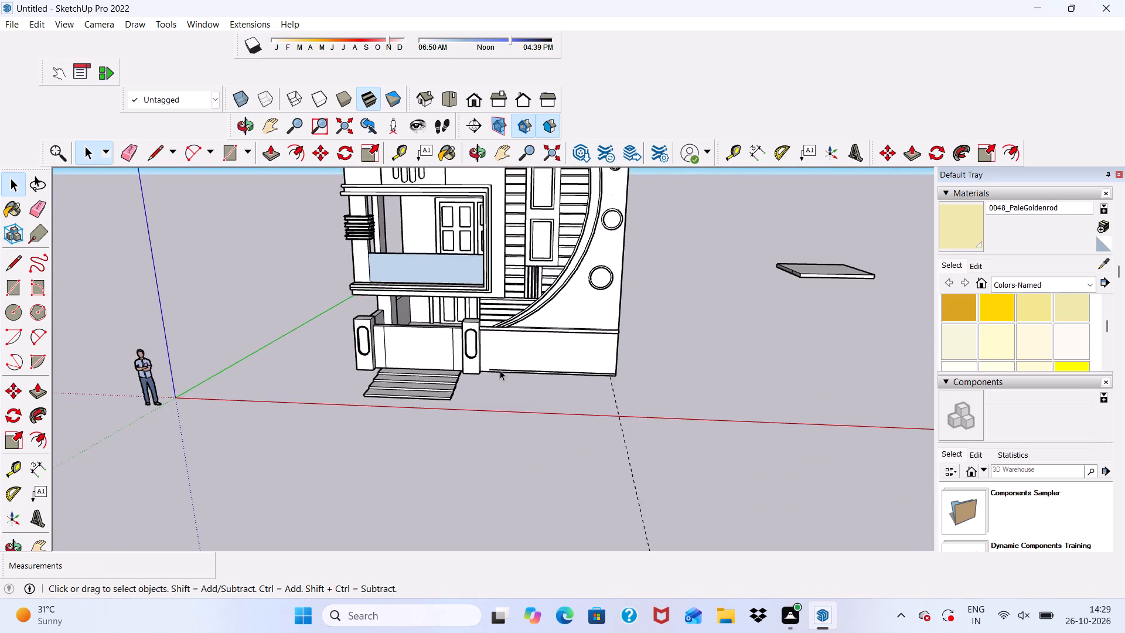
{"action": "scroll", "coordinate": [495, 375], "scroll_direction": "up", "scroll_amount": 7}
{"action": "scroll", "coordinate": [447, 169], "scroll_direction": "down", "scroll_amount": 5}
{"action": "middle_click_drag", "start_coordinate": [369, 317], "coordinate": [465, 228]}
{"action": "scroll", "coordinate": [468, 227], "scroll_direction": "up", "scroll_amount": 1}
{"action": "scroll", "coordinate": [411, 241], "scroll_direction": "down", "scroll_amount": 6}
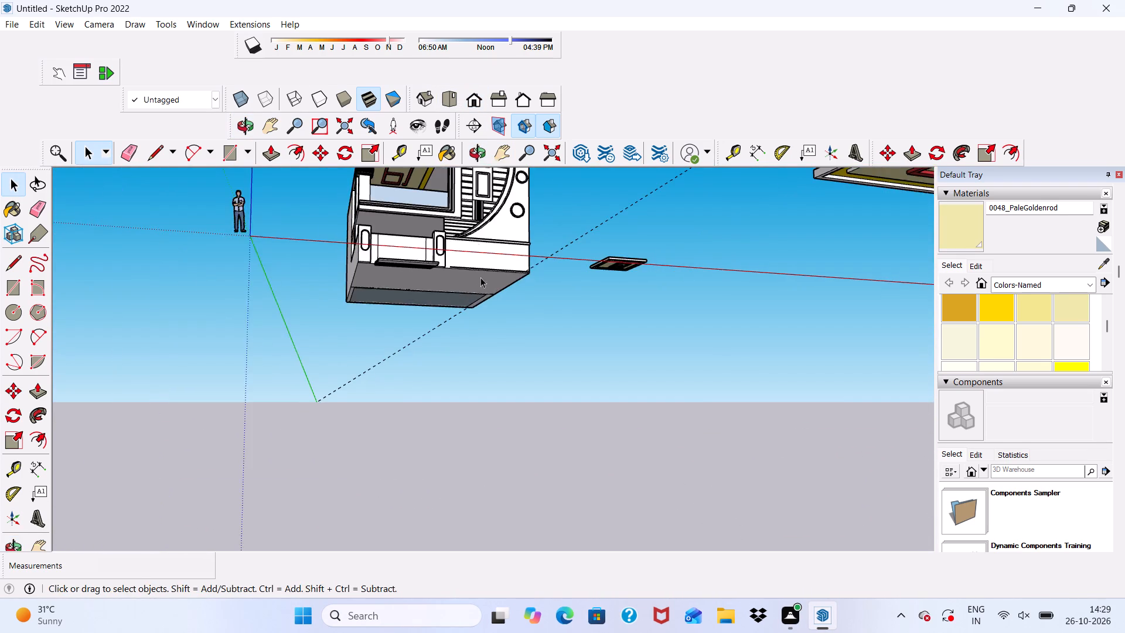
{"action": "scroll", "coordinate": [354, 132], "scroll_direction": "up", "scroll_amount": 7}
{"action": "scroll", "coordinate": [373, 256], "scroll_direction": "down", "scroll_amount": 6}
{"action": "middle_click_drag", "start_coordinate": [382, 283], "coordinate": [323, 391]}
{"action": "scroll", "coordinate": [359, 346], "scroll_direction": "up", "scroll_amount": 4}
{"action": "scroll", "coordinate": [411, 314], "scroll_direction": "down", "scroll_amount": 2}
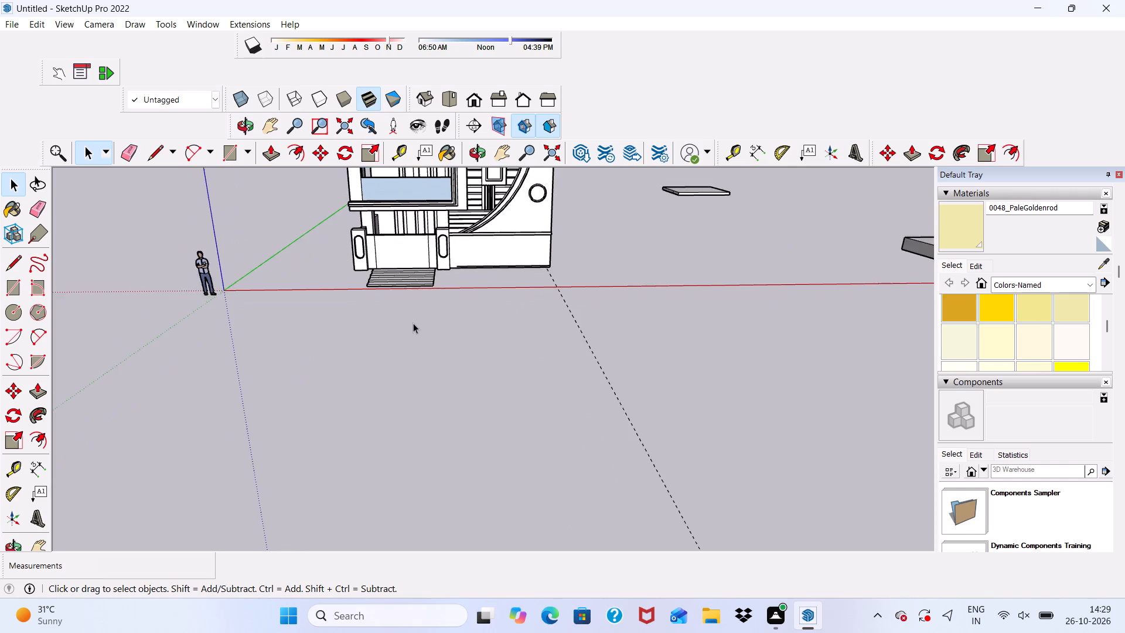
{"action": "scroll", "coordinate": [413, 323], "scroll_direction": "down", "scroll_amount": 4}
{"action": "scroll", "coordinate": [432, 219], "scroll_direction": "up", "scroll_amount": 16}
{"action": "scroll", "coordinate": [439, 318], "scroll_direction": "down", "scroll_amount": 1}
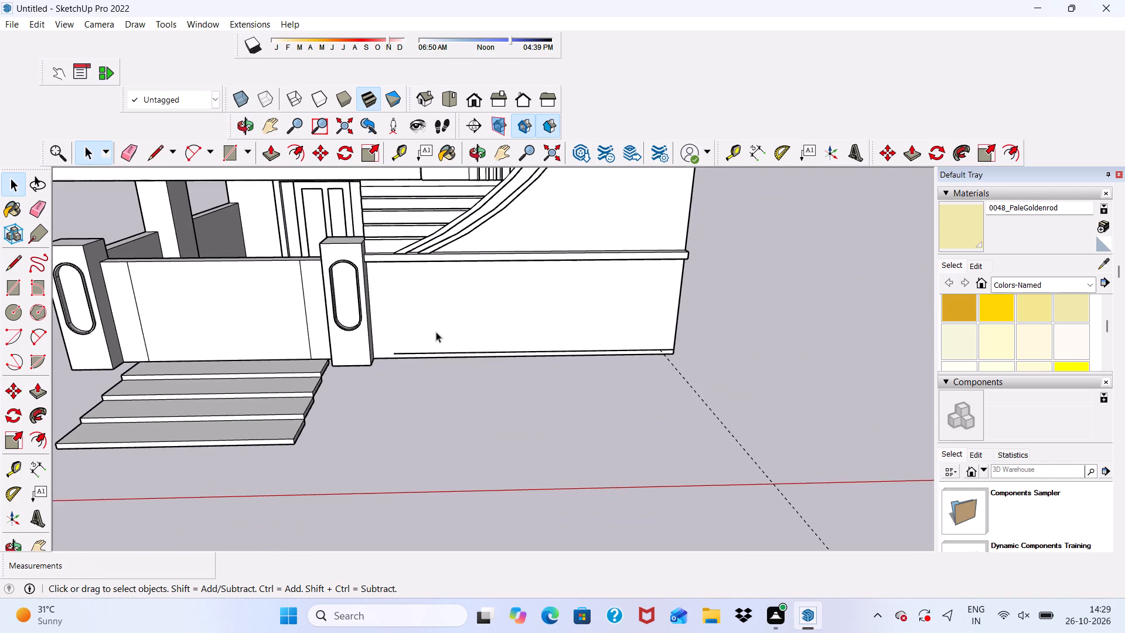
{"action": "scroll", "coordinate": [384, 278], "scroll_direction": "down", "scroll_amount": 5}
{"action": "scroll", "coordinate": [180, 295], "scroll_direction": "up", "scroll_amount": 6}
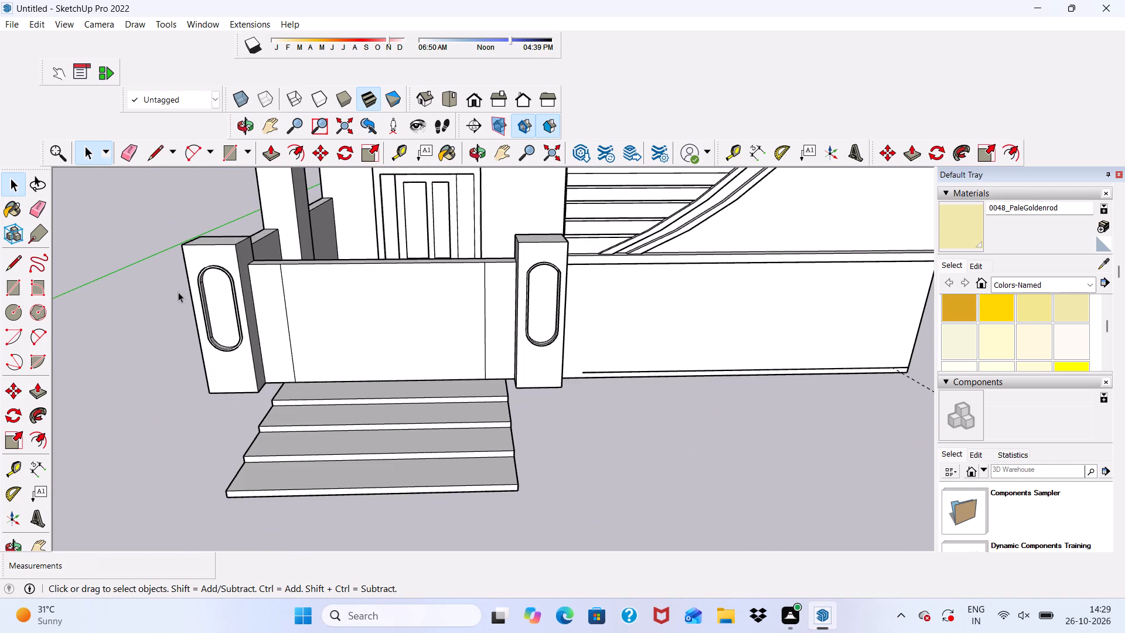
{"action": "scroll", "coordinate": [189, 346], "scroll_direction": "up", "scroll_amount": 2}
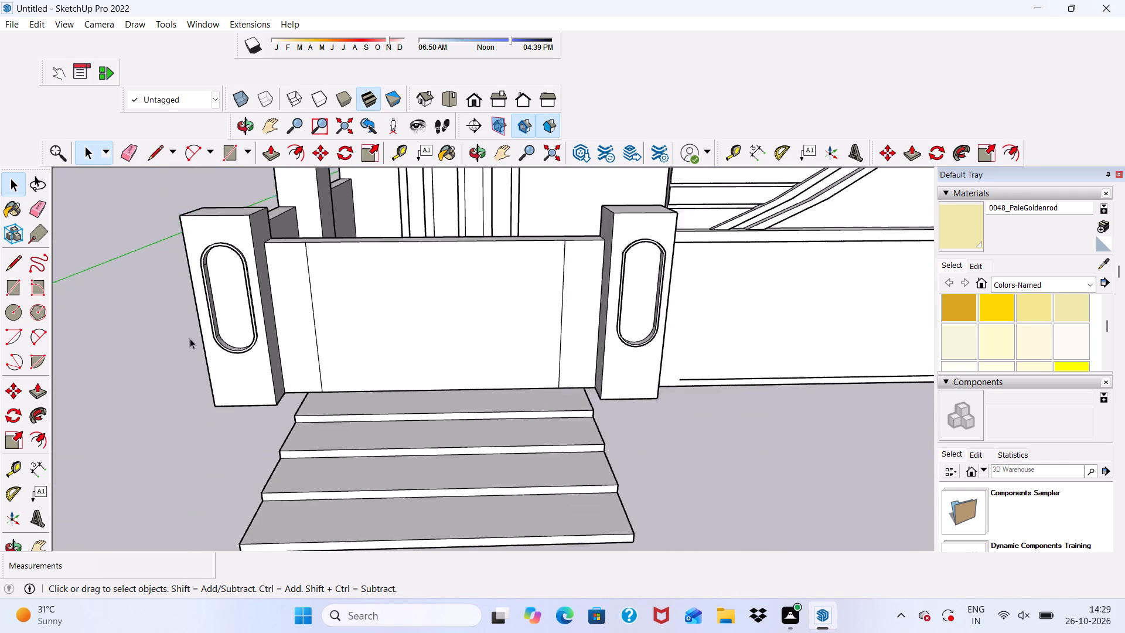
Offset the outline of the wall strip beside the outer pier about 1 7/8" inward.
{"action": "scroll", "coordinate": [190, 338], "scroll_direction": "up", "scroll_amount": 2}
{"action": "scroll", "coordinate": [321, 321], "scroll_direction": "up", "scroll_amount": 3}
{"action": "left_click", "coordinate": [320, 312]}
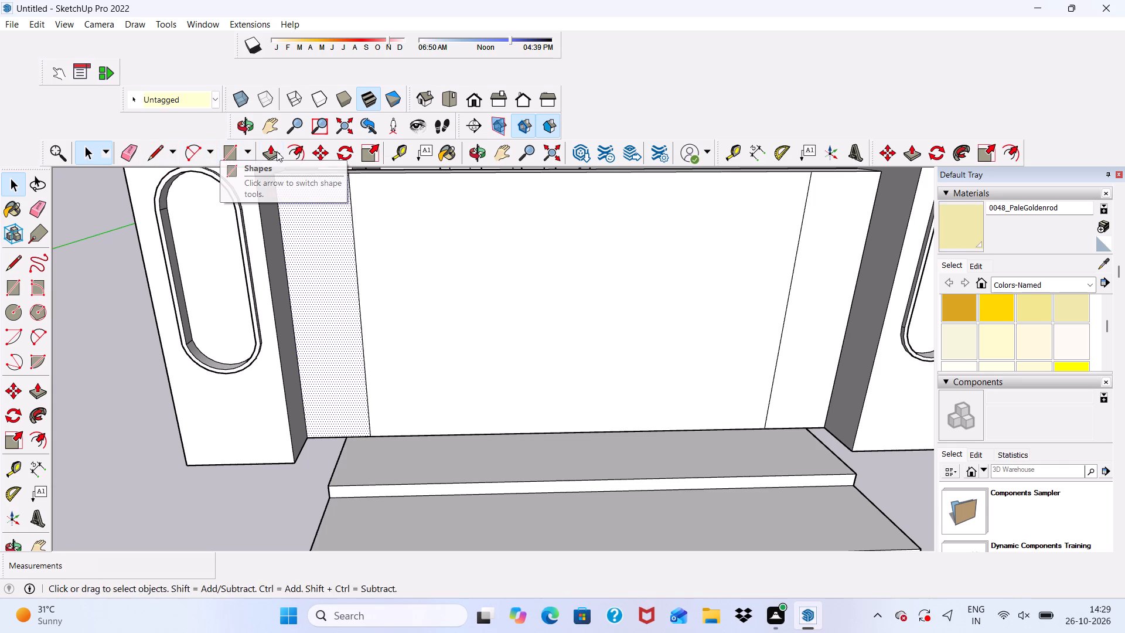
{"action": "left_click", "coordinate": [299, 151]}
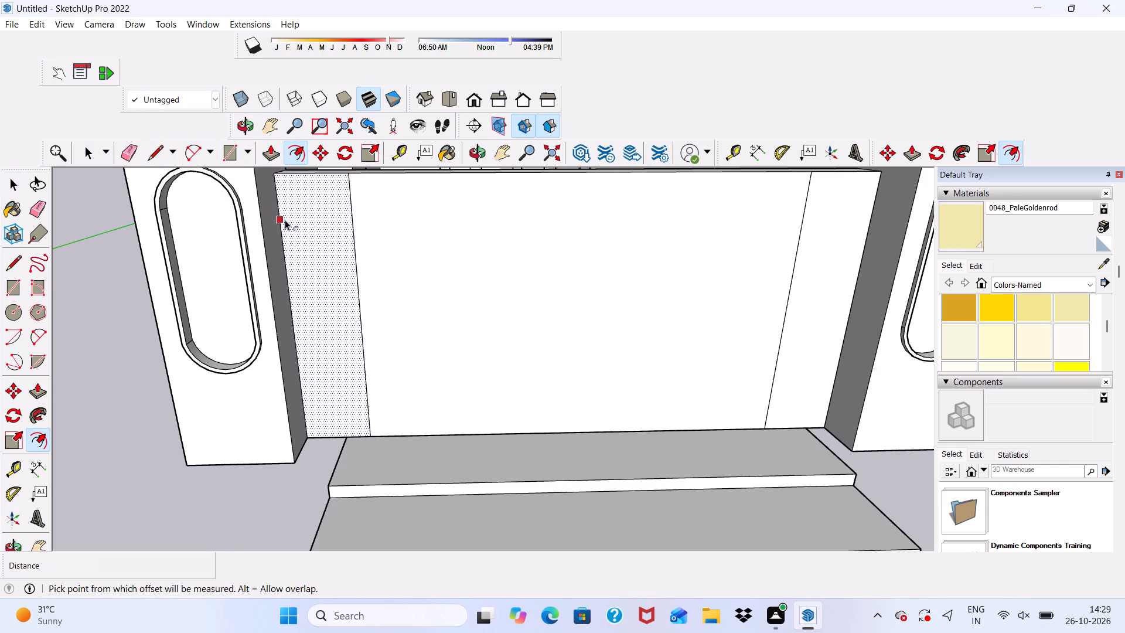
{"action": "left_click", "coordinate": [285, 220]}
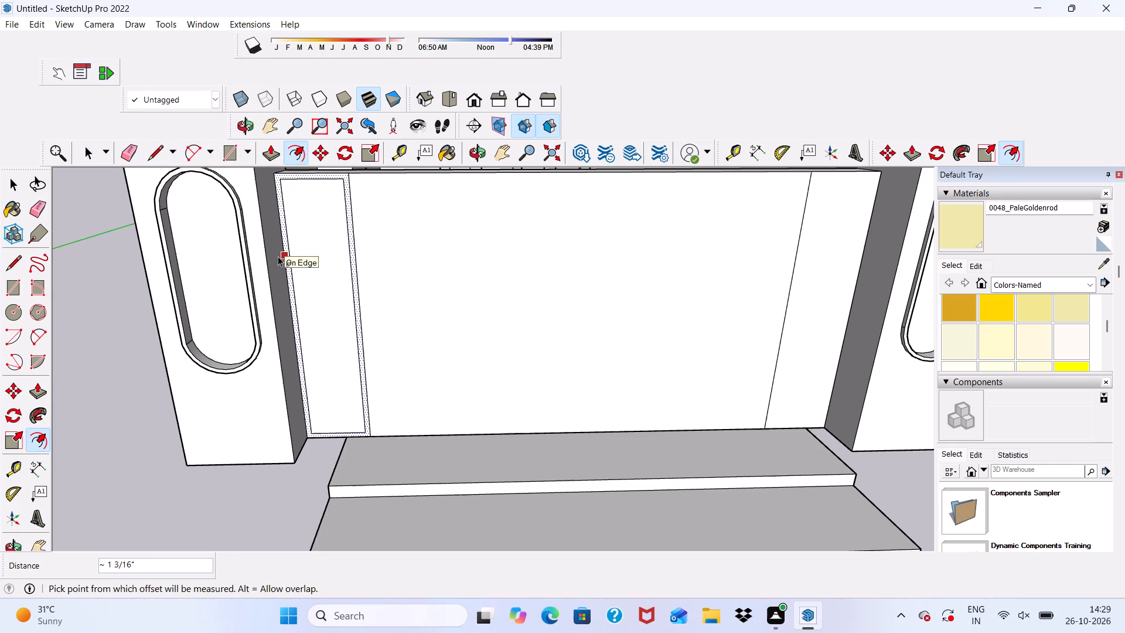
{"action": "key", "text": "ctrl+z"}
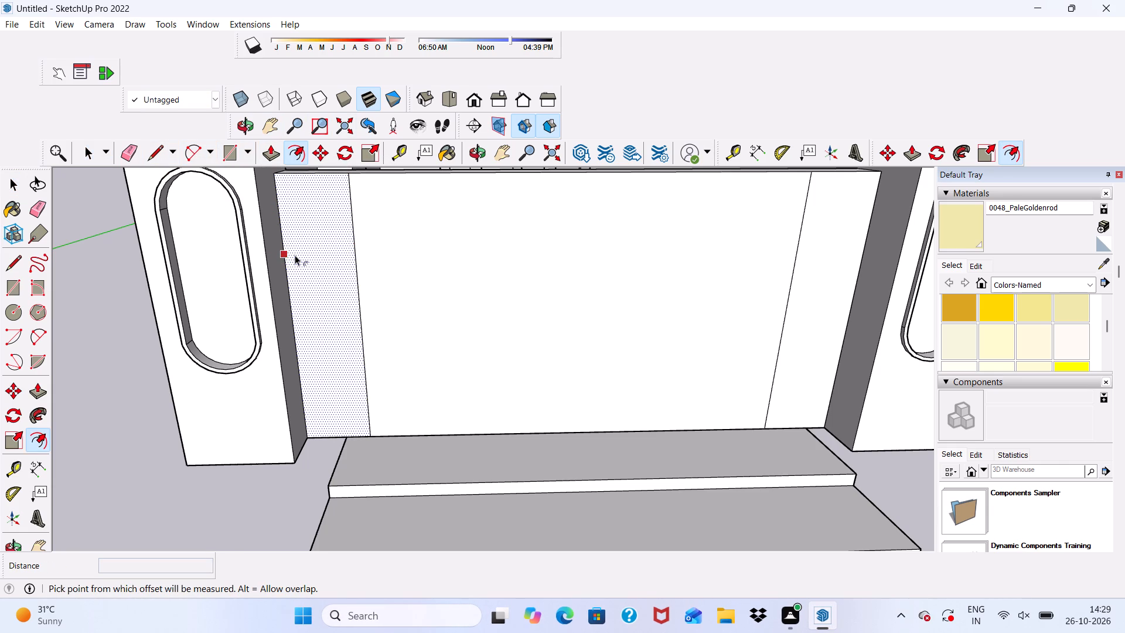
{"action": "left_click", "coordinate": [291, 257]}
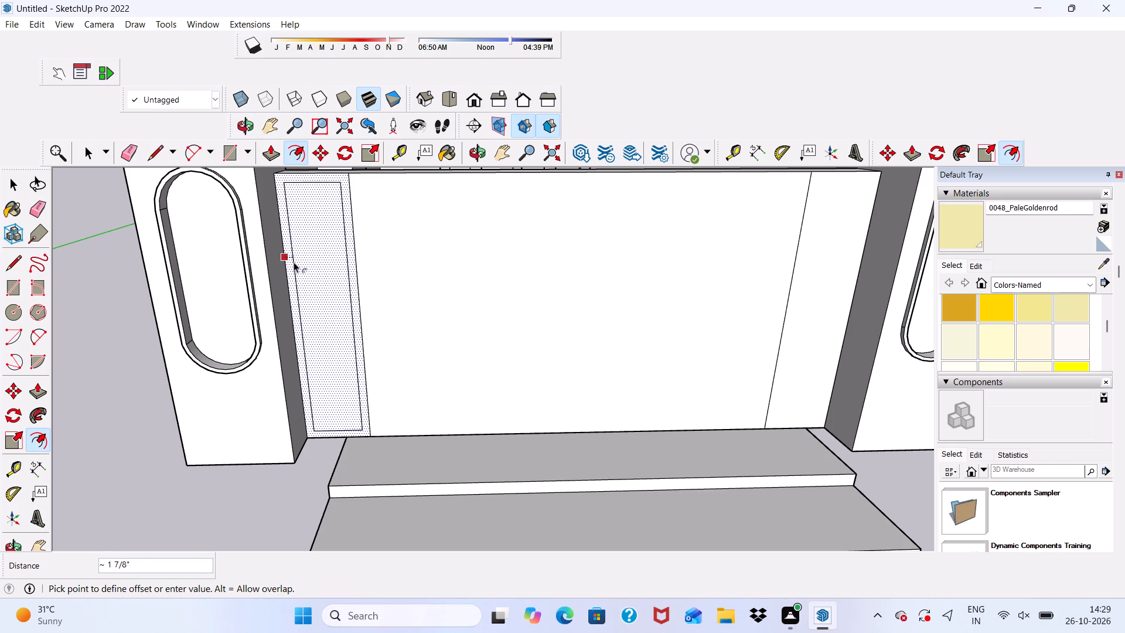
{"action": "left_click", "coordinate": [295, 264]}
{"action": "scroll", "coordinate": [246, 333], "scroll_direction": "down", "scroll_amount": 6}
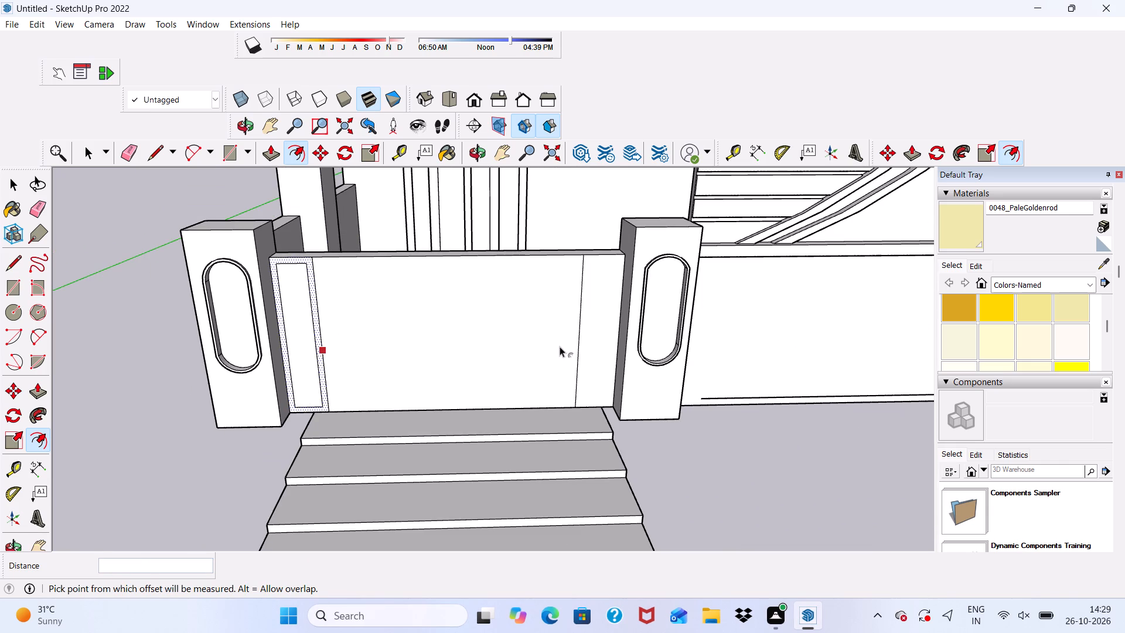
{"action": "key", "text": "space"}
{"action": "left_click", "coordinate": [766, 450]}
Offset the outline of the wall strip beside the inner pier about 2 1/16" inward.
{"action": "scroll", "coordinate": [671, 335], "scroll_direction": "up", "scroll_amount": 5}
{"action": "scroll", "coordinate": [676, 275], "scroll_direction": "down", "scroll_amount": 3}
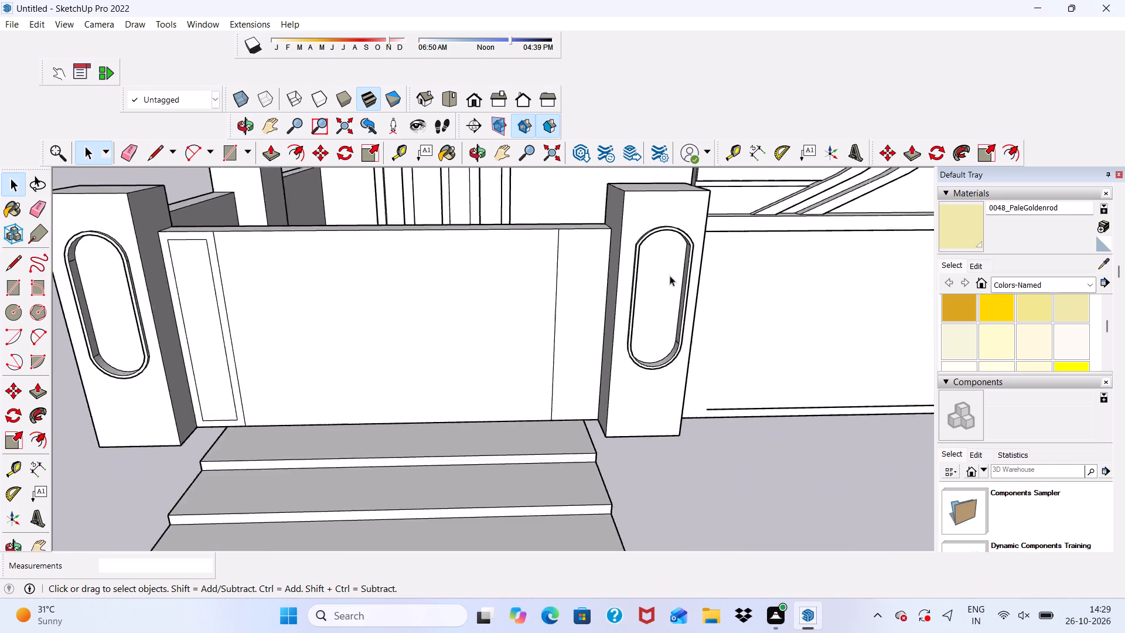
{"action": "scroll", "coordinate": [670, 275], "scroll_direction": "down", "scroll_amount": 1}
{"action": "scroll", "coordinate": [639, 280], "scroll_direction": "up", "scroll_amount": 6}
{"action": "left_click", "coordinate": [604, 263]}
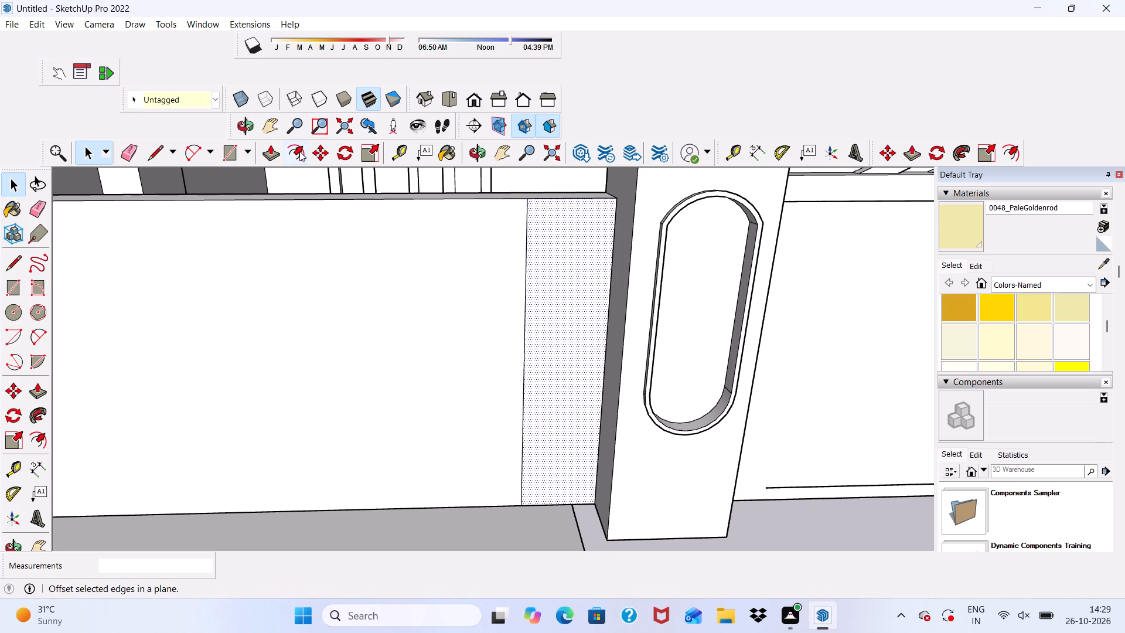
{"action": "left_click", "coordinate": [292, 149]}
{"action": "left_click", "coordinate": [525, 289]}
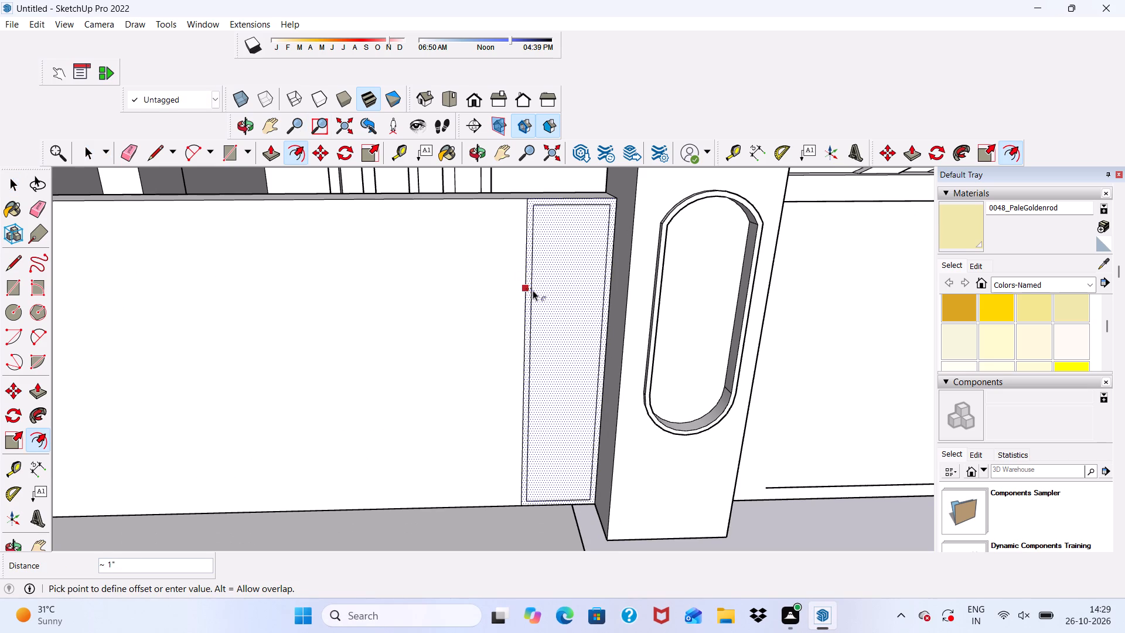
{"action": "left_click", "coordinate": [537, 293]}
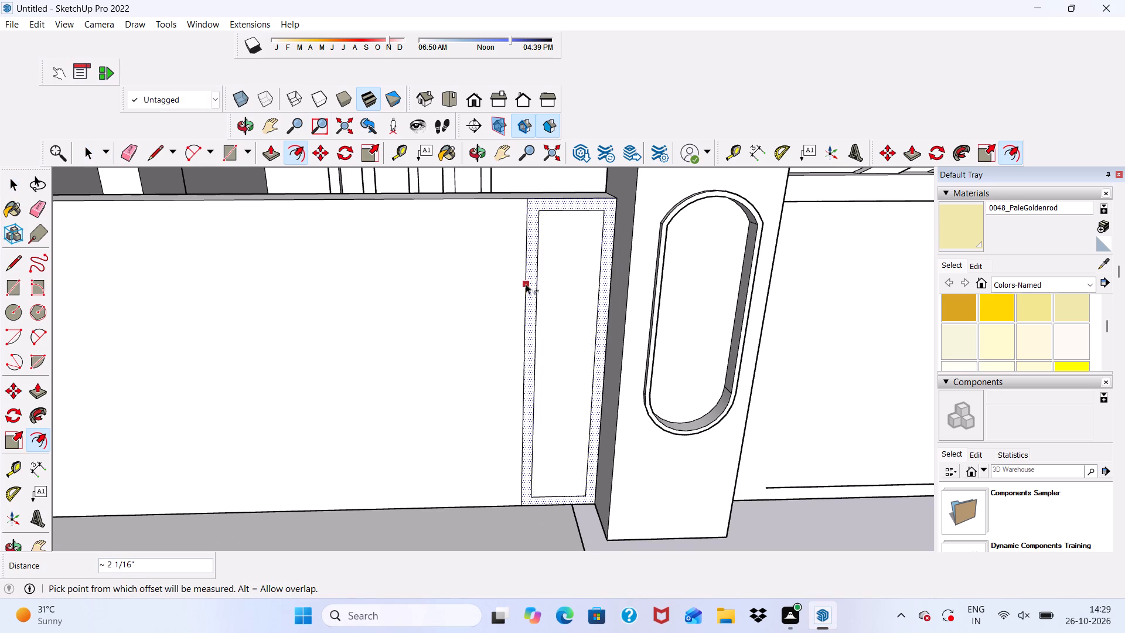
{"action": "scroll", "coordinate": [524, 284], "scroll_direction": "down", "scroll_amount": 11}
{"action": "scroll", "coordinate": [621, 407], "scroll_direction": "up", "scroll_amount": 1}
{"action": "key", "text": "space"}
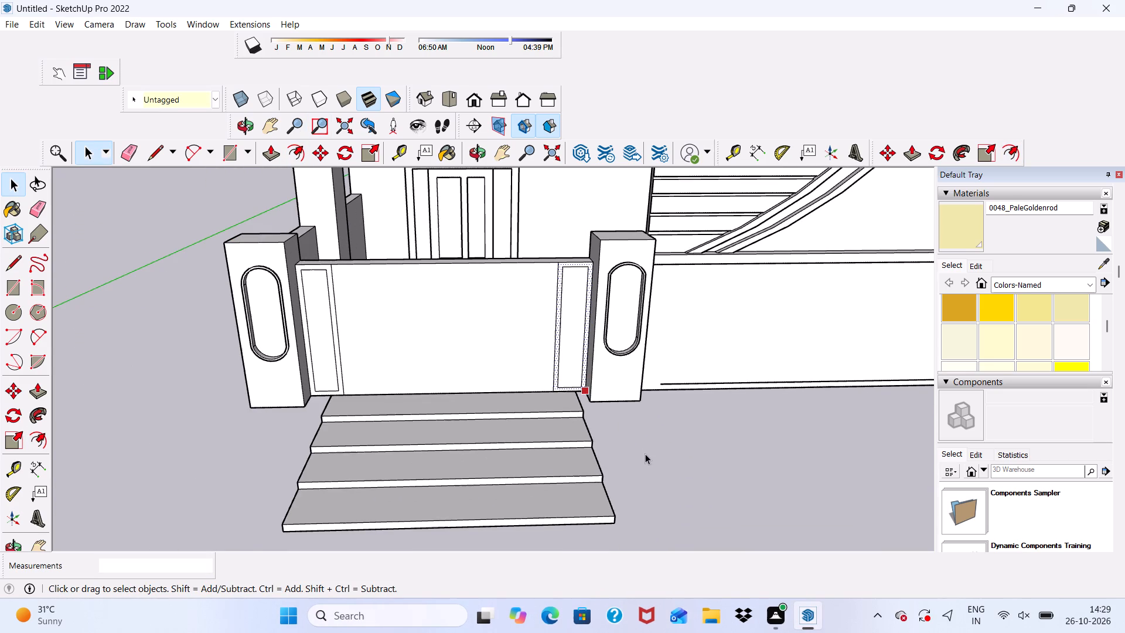
{"action": "left_click", "coordinate": [643, 452]}
Push/Pull the border frame of the wall strip beside the outer pier outward by 2".
{"action": "middle_click_drag", "start_coordinate": [637, 441], "coordinate": [592, 295]}
{"action": "scroll", "coordinate": [593, 294], "scroll_direction": "up", "scroll_amount": 3}
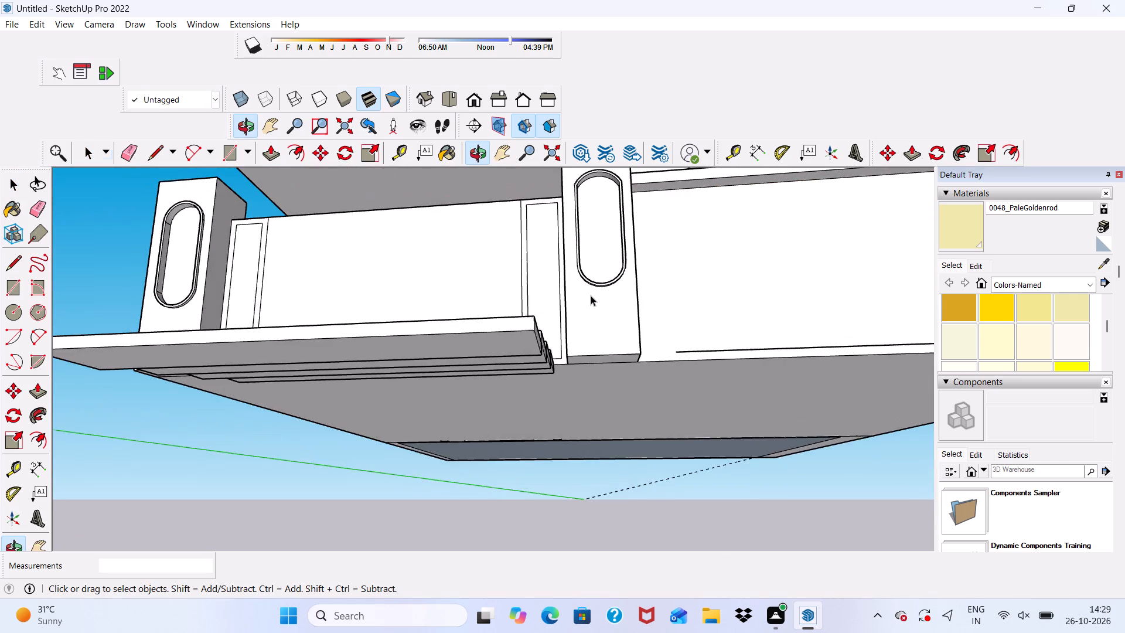
{"action": "scroll", "coordinate": [426, 260], "scroll_direction": "up", "scroll_amount": 3}
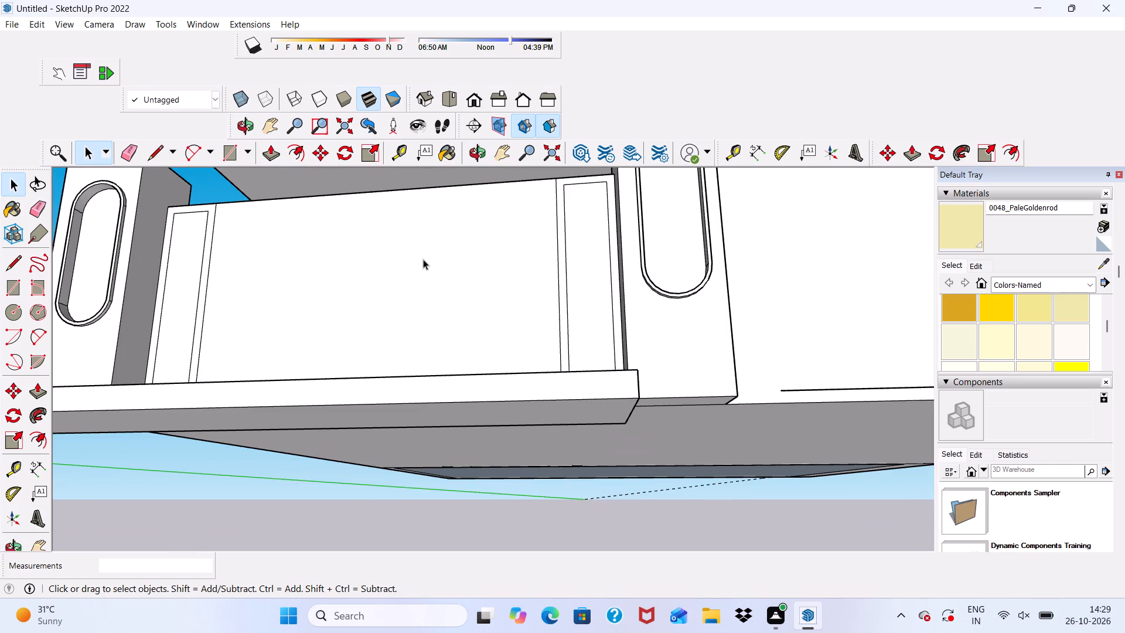
{"action": "scroll", "coordinate": [421, 257], "scroll_direction": "up", "scroll_amount": 3}
{"action": "scroll", "coordinate": [415, 263], "scroll_direction": "down", "scroll_amount": 1}
{"action": "middle_click_drag", "start_coordinate": [415, 264], "coordinate": [465, 389]}
{"action": "scroll", "coordinate": [320, 277], "scroll_direction": "down", "scroll_amount": 9}
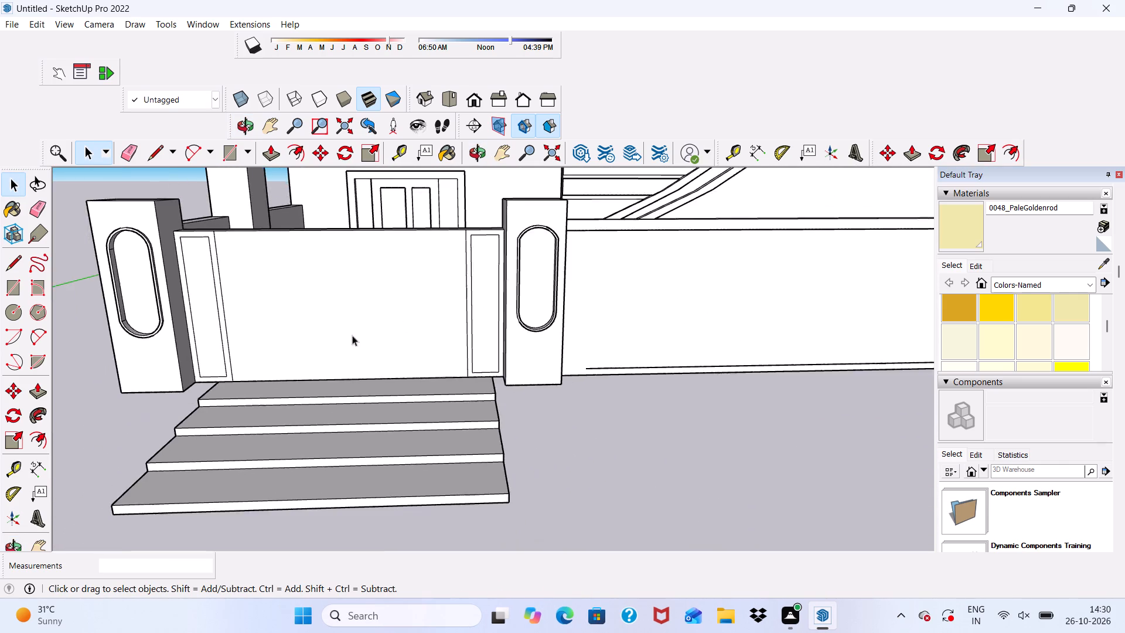
{"action": "scroll", "coordinate": [238, 169], "scroll_direction": "up", "scroll_amount": 5}
{"action": "scroll", "coordinate": [189, 111], "scroll_direction": "up", "scroll_amount": 2}
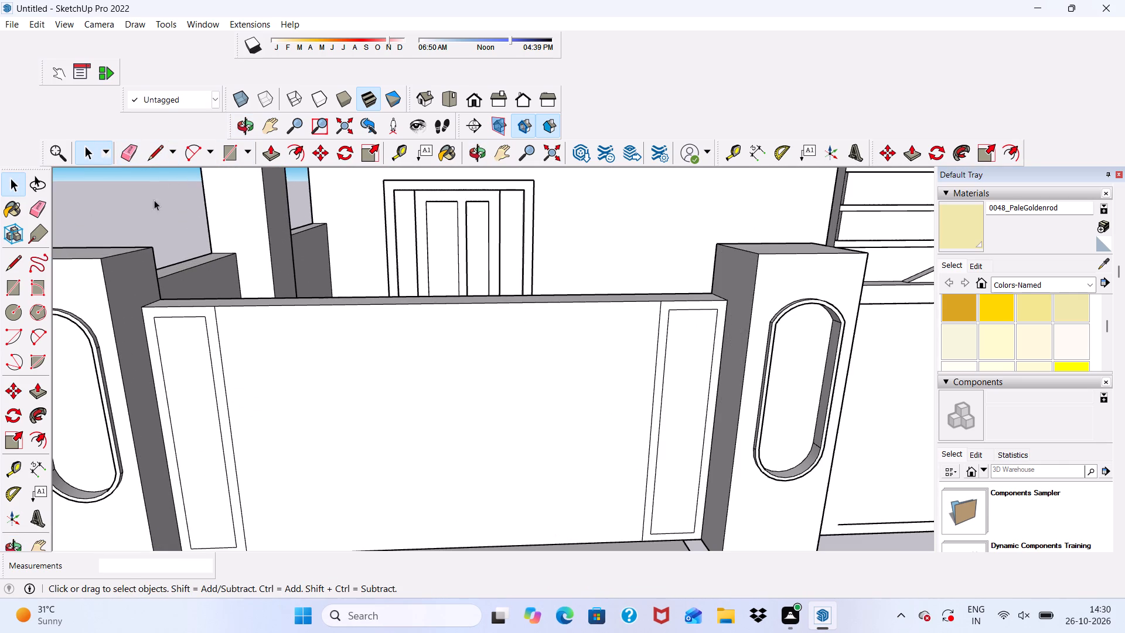
{"action": "scroll", "coordinate": [185, 315], "scroll_direction": "up", "scroll_amount": 6}
{"action": "left_click", "coordinate": [190, 313]}
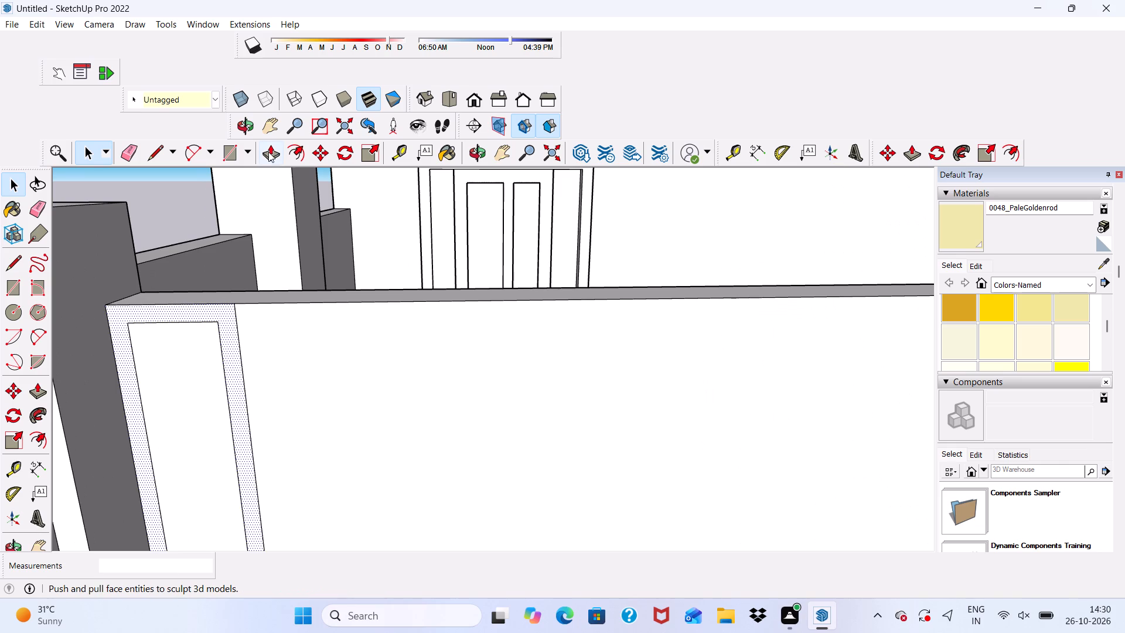
{"action": "left_click", "coordinate": [270, 149]}
{"action": "left_click", "coordinate": [226, 323]}
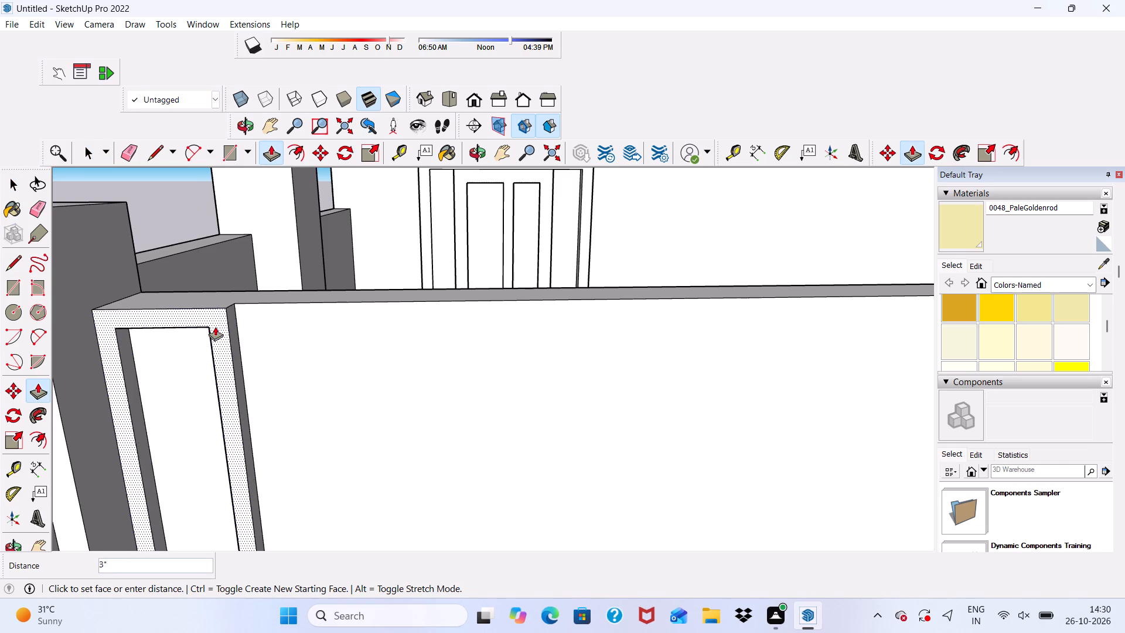
{"action": "type", "text": "2\""}
{"action": "key", "text": "Return"}
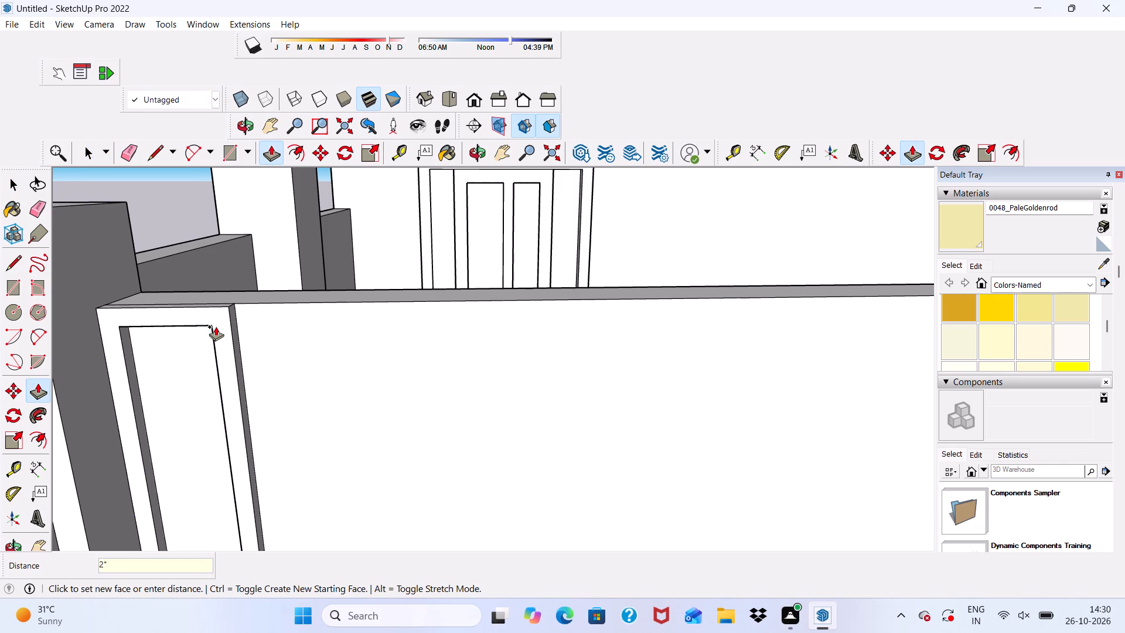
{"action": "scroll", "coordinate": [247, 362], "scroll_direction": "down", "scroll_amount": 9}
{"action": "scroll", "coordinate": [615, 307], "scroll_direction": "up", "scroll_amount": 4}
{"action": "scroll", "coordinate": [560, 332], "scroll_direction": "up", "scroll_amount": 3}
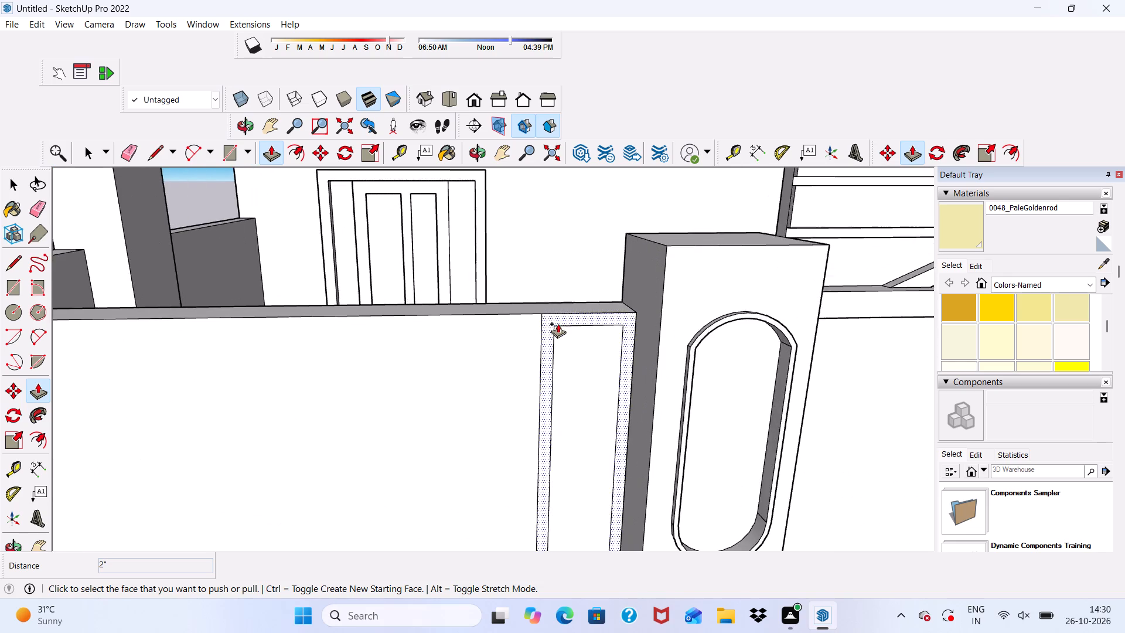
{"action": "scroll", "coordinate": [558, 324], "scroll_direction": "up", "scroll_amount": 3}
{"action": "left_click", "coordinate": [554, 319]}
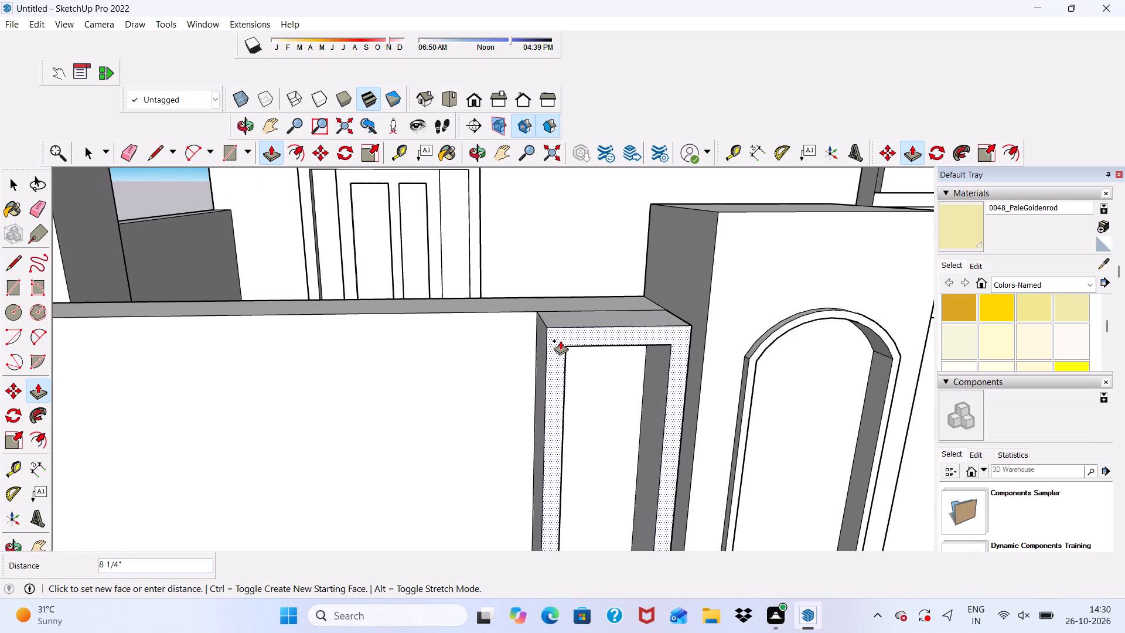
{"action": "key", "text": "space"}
Push/Pull the border frame of the wall strip beside the inner pier outward by 2".
{"action": "scroll", "coordinate": [560, 341], "scroll_direction": "down", "scroll_amount": 5}
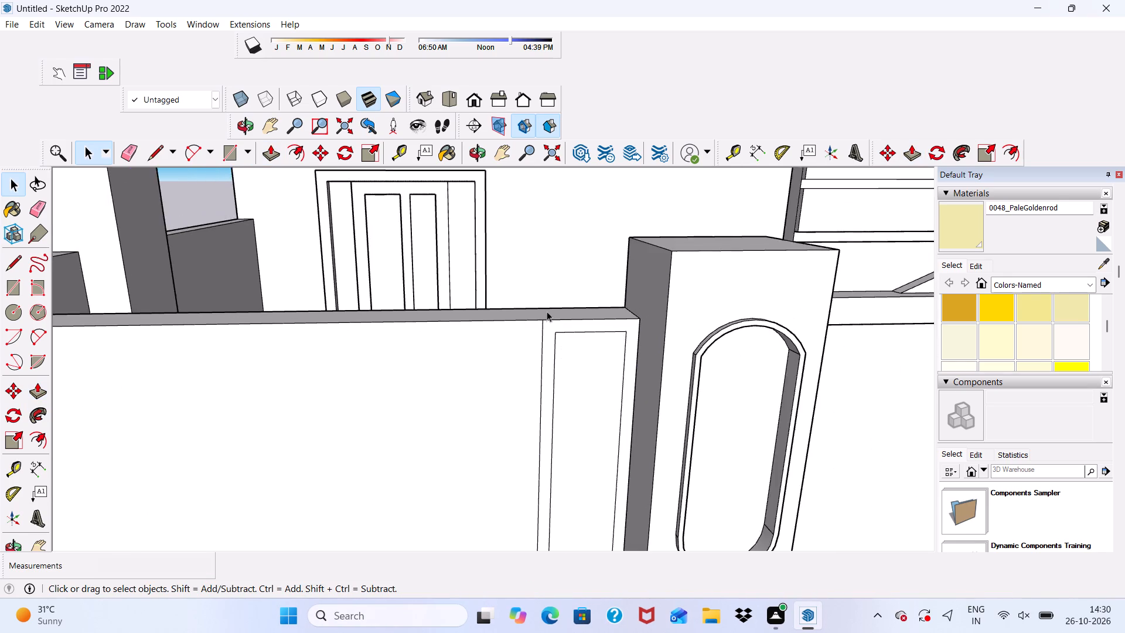
{"action": "scroll", "coordinate": [547, 311], "scroll_direction": "down", "scroll_amount": 7}
{"action": "scroll", "coordinate": [306, 364], "scroll_direction": "up", "scroll_amount": 4}
{"action": "scroll", "coordinate": [263, 372], "scroll_direction": "down", "scroll_amount": 1}
{"action": "middle_click_drag", "start_coordinate": [253, 378], "coordinate": [231, 298]}
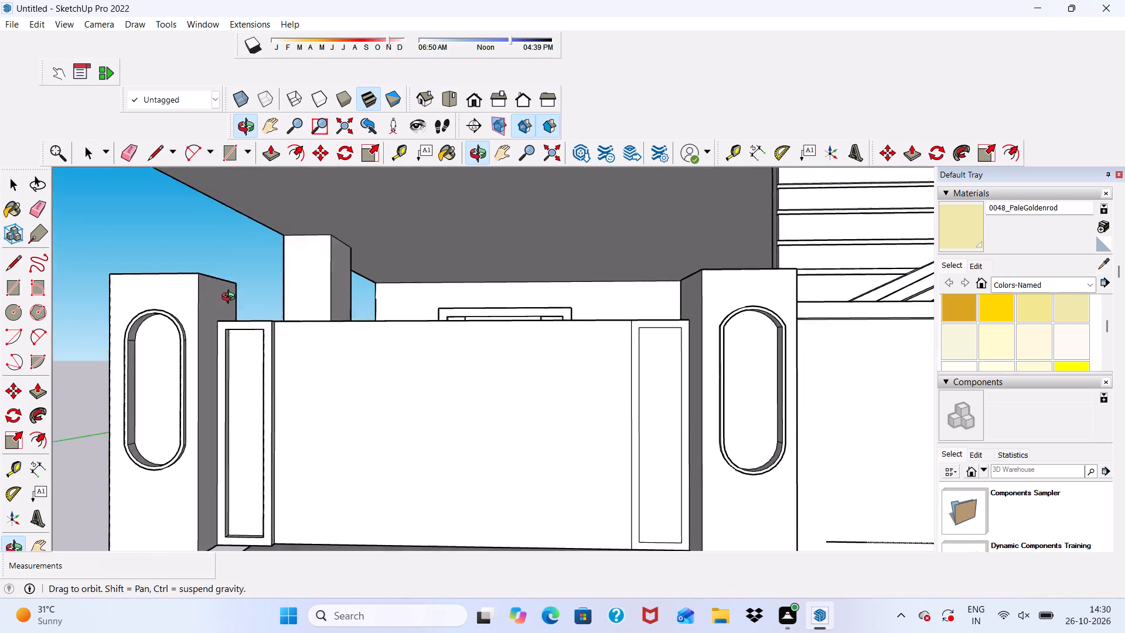
{"action": "middle_click_drag", "start_coordinate": [231, 298], "coordinate": [215, 339]}
{"action": "scroll", "coordinate": [621, 437], "scroll_direction": "up", "scroll_amount": 11}
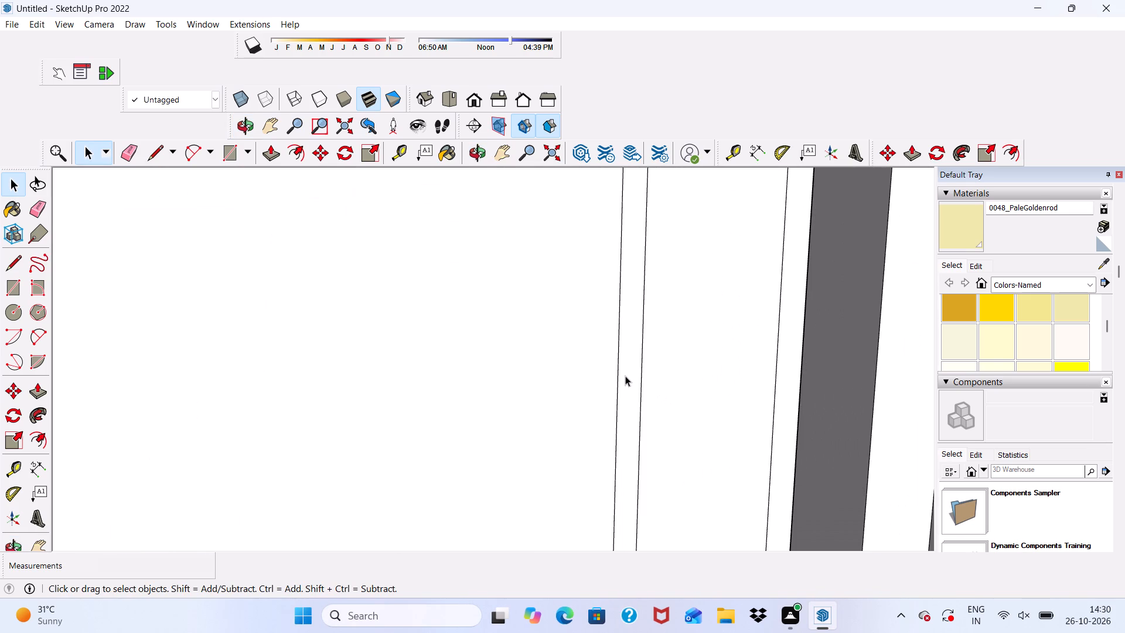
{"action": "left_click", "coordinate": [625, 376]}
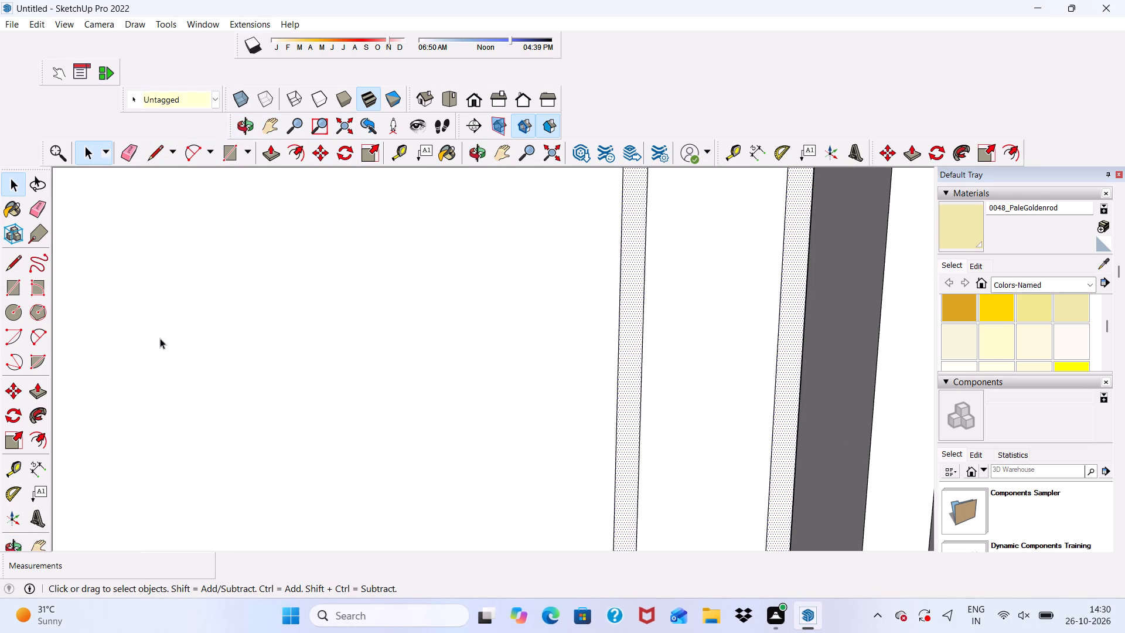
{"action": "left_click", "coordinate": [273, 151]}
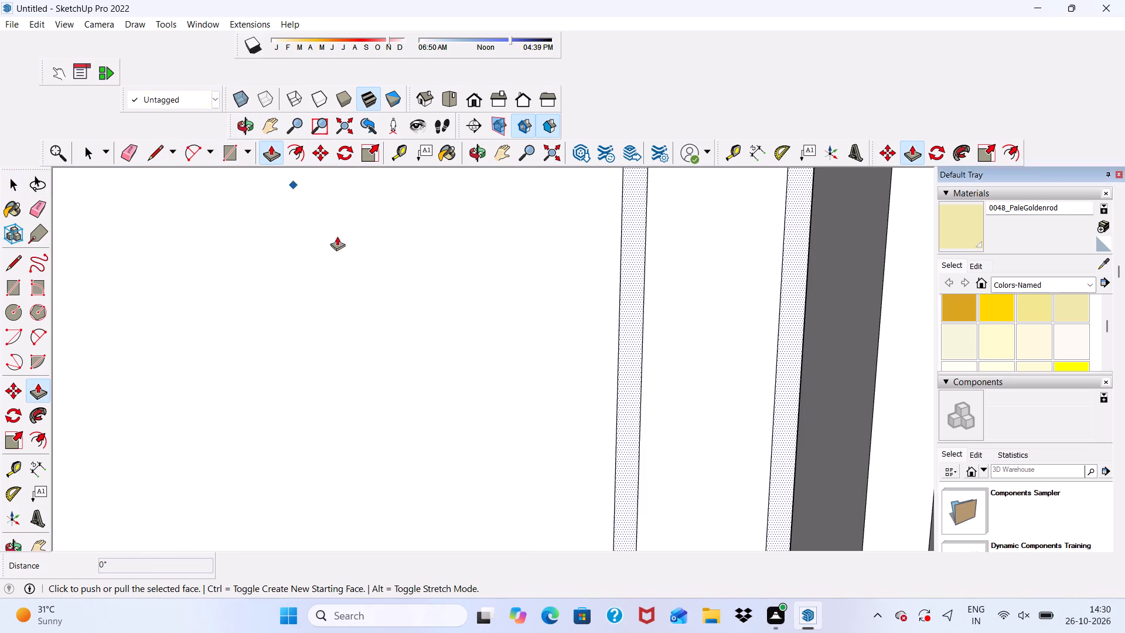
{"action": "left_click", "coordinate": [633, 363]}
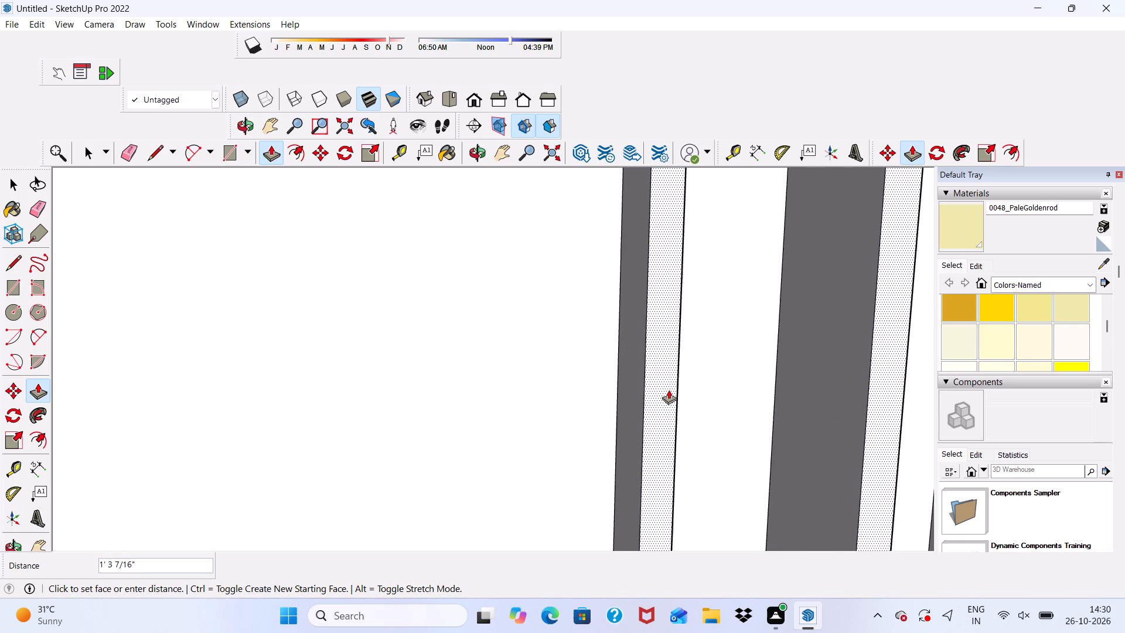
{"action": "type", "text": "2\""}
{"action": "key", "text": "Return"}
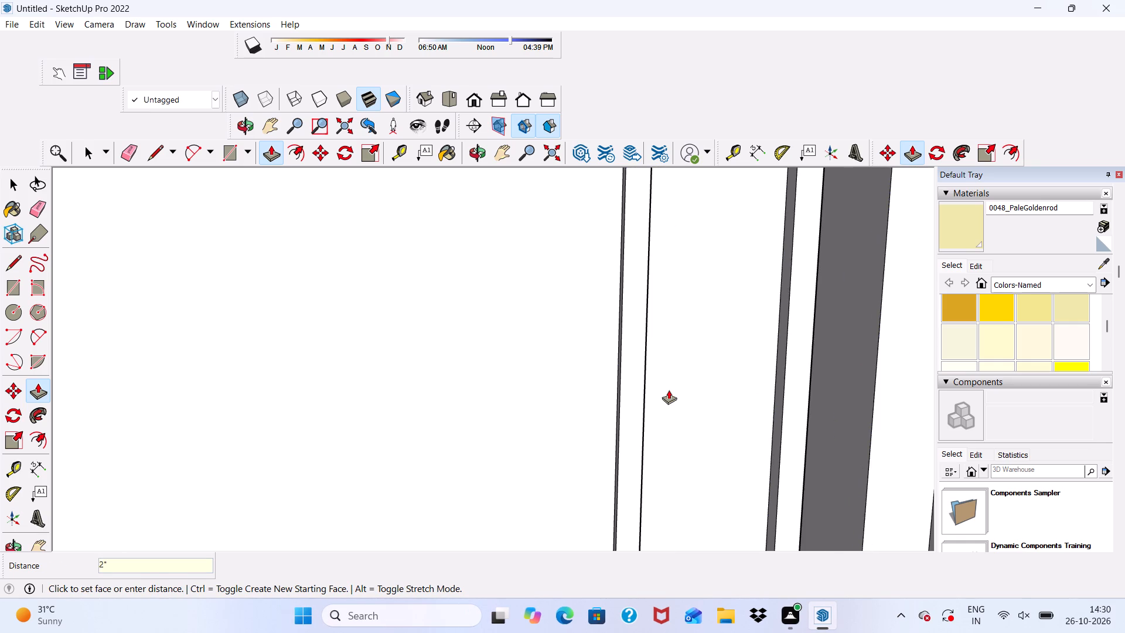
{"action": "key", "text": "space"}
Examine both raised strip frames, the piers and the steps from the side, below, above and front.
{"action": "scroll", "coordinate": [733, 370], "scroll_direction": "down", "scroll_amount": 13}
{"action": "scroll", "coordinate": [661, 311], "scroll_direction": "down", "scroll_amount": 1}
{"action": "middle_click_drag", "start_coordinate": [661, 311], "coordinate": [569, 290]}
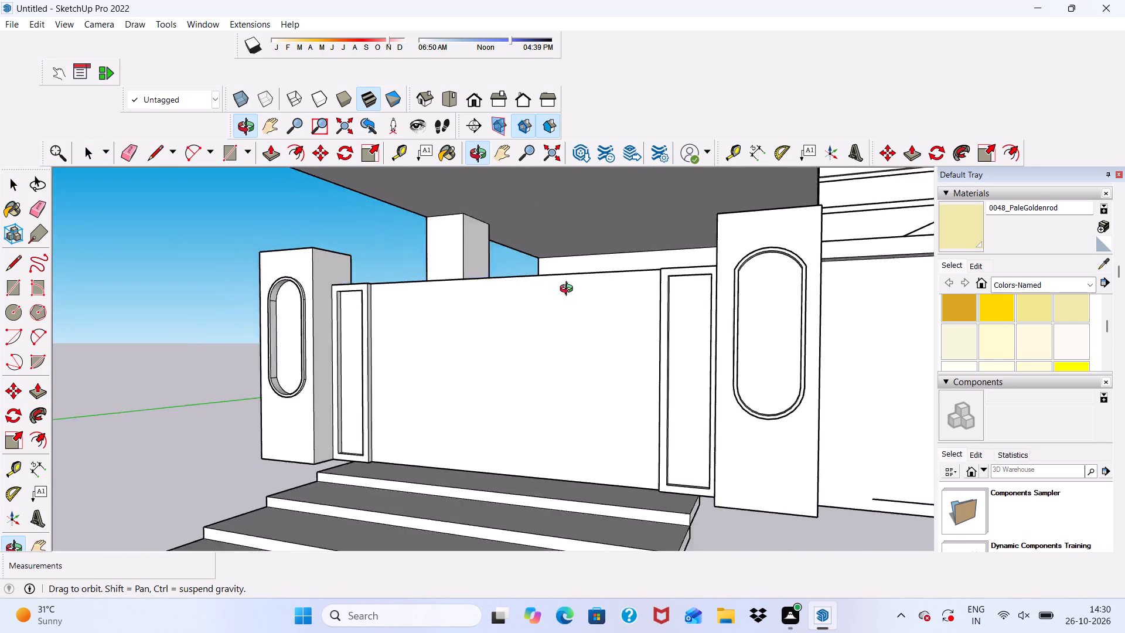
{"action": "middle_click_drag", "start_coordinate": [569, 290], "coordinate": [618, 416]}
{"action": "middle_click_drag", "start_coordinate": [486, 373], "coordinate": [510, 267]}
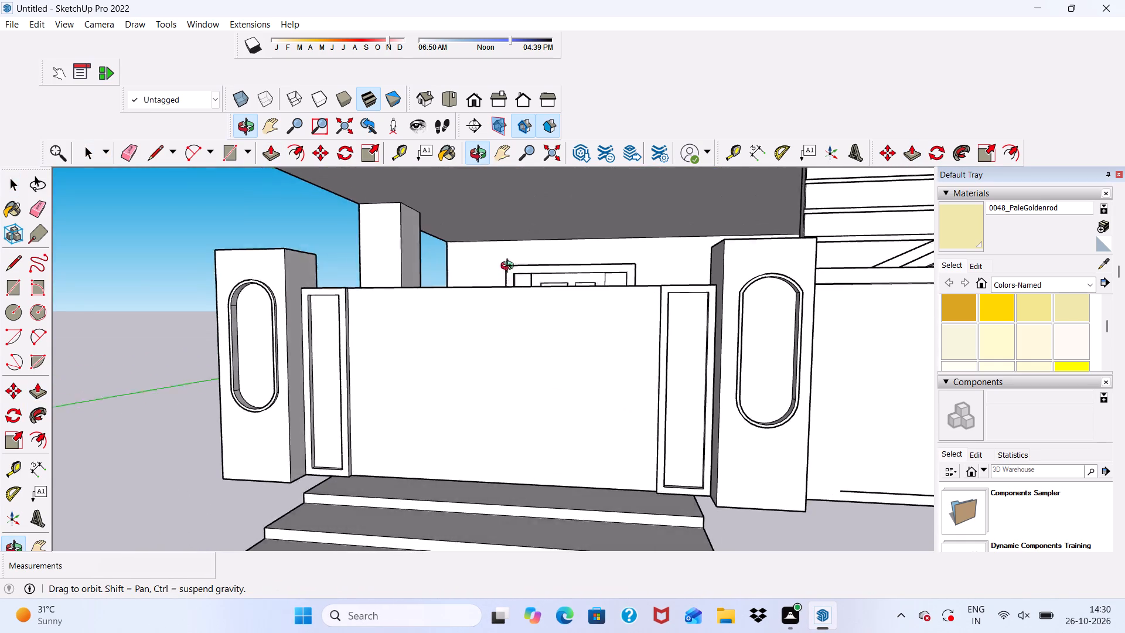
{"action": "middle_click_drag", "start_coordinate": [510, 267], "coordinate": [537, 336]}
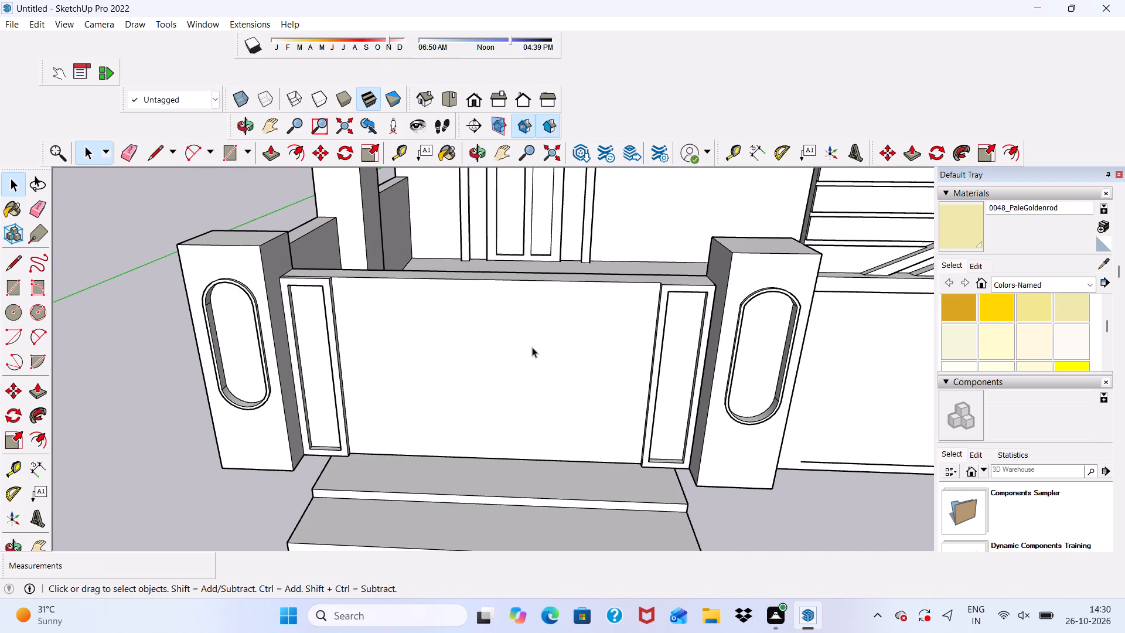
{"action": "scroll", "coordinate": [533, 380], "scroll_direction": "down", "scroll_amount": 3}
{"action": "scroll", "coordinate": [509, 423], "scroll_direction": "up", "scroll_amount": 5}
{"action": "middle_click_drag", "start_coordinate": [498, 443], "coordinate": [525, 391]}
{"action": "scroll", "coordinate": [525, 391], "scroll_direction": "up", "scroll_amount": 4}
{"action": "scroll", "coordinate": [528, 400], "scroll_direction": "down", "scroll_amount": 5}
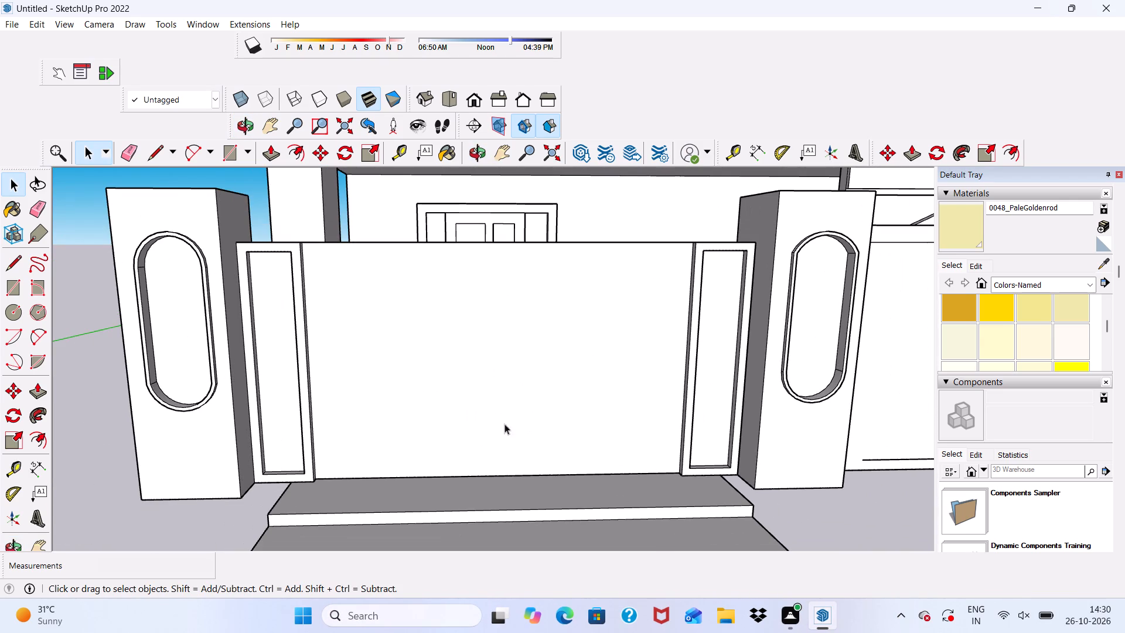
Paint the recessed panel of the strip beside the outer pier with the Cast-in-place Concrete material from the Patterns collection.
{"action": "scroll", "coordinate": [277, 295], "scroll_direction": "up", "scroll_amount": 5}
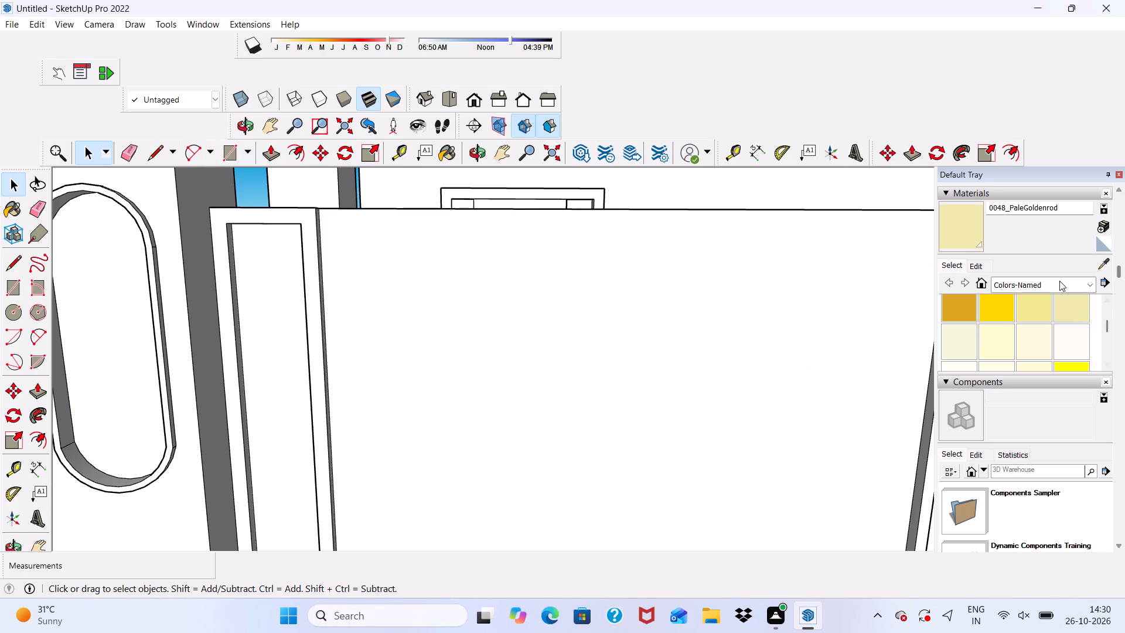
{"action": "left_click", "coordinate": [1086, 284]}
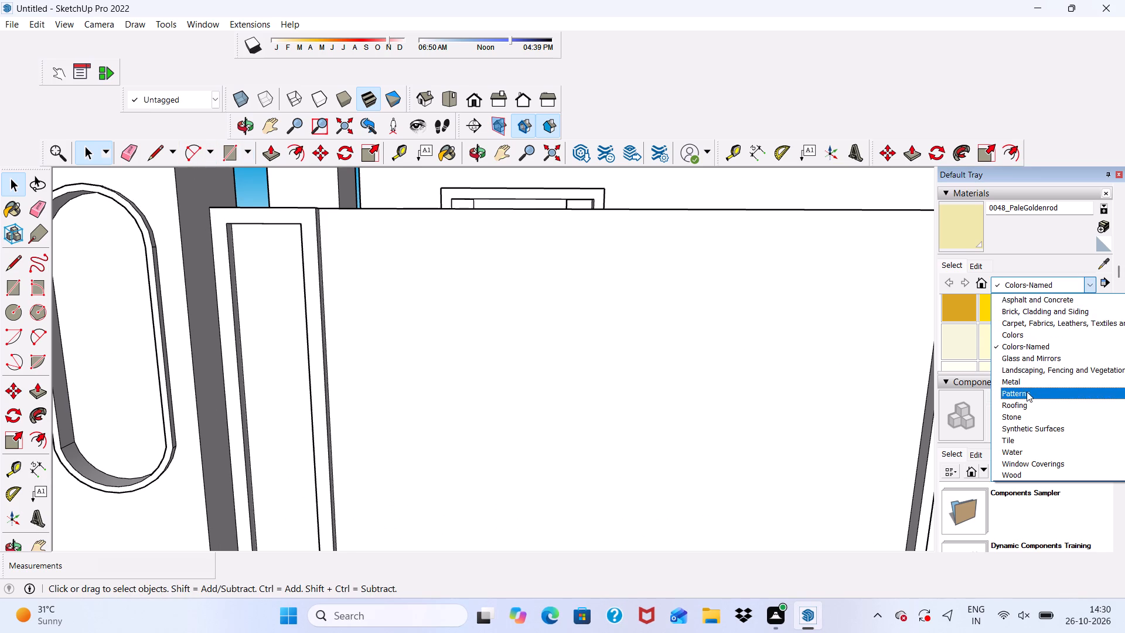
{"action": "left_click", "coordinate": [1027, 392]}
{"action": "scroll", "coordinate": [1054, 346], "scroll_direction": "down", "scroll_amount": 3}
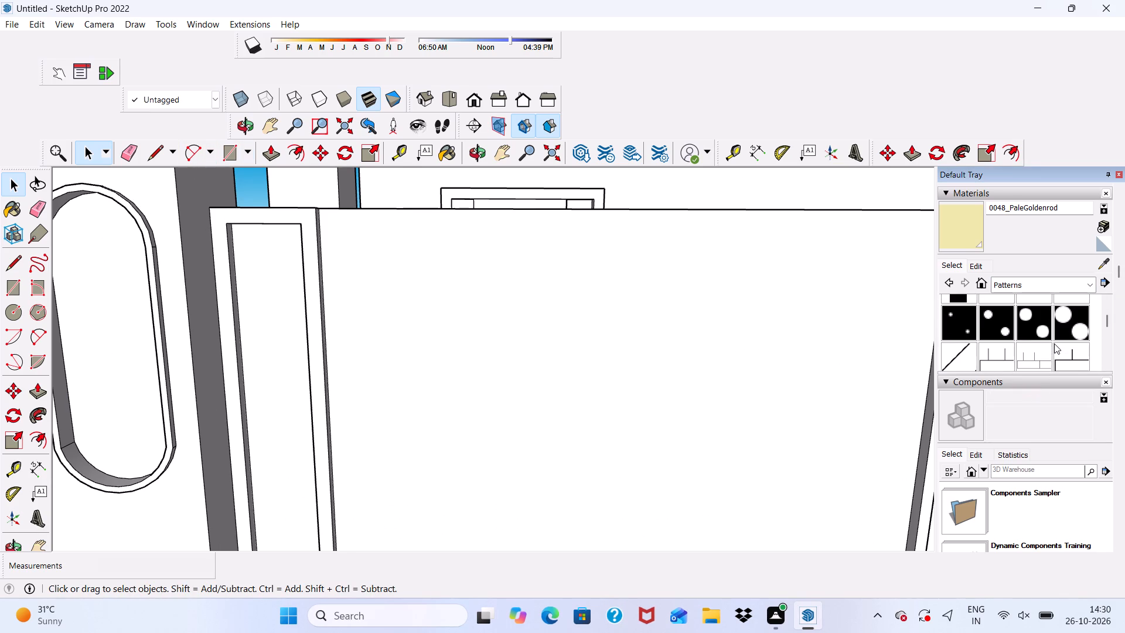
{"action": "scroll", "coordinate": [1054, 343], "scroll_direction": "down", "scroll_amount": 1}
{"action": "scroll", "coordinate": [1038, 336], "scroll_direction": "up", "scroll_amount": 1}
{"action": "left_click", "coordinate": [1000, 321]}
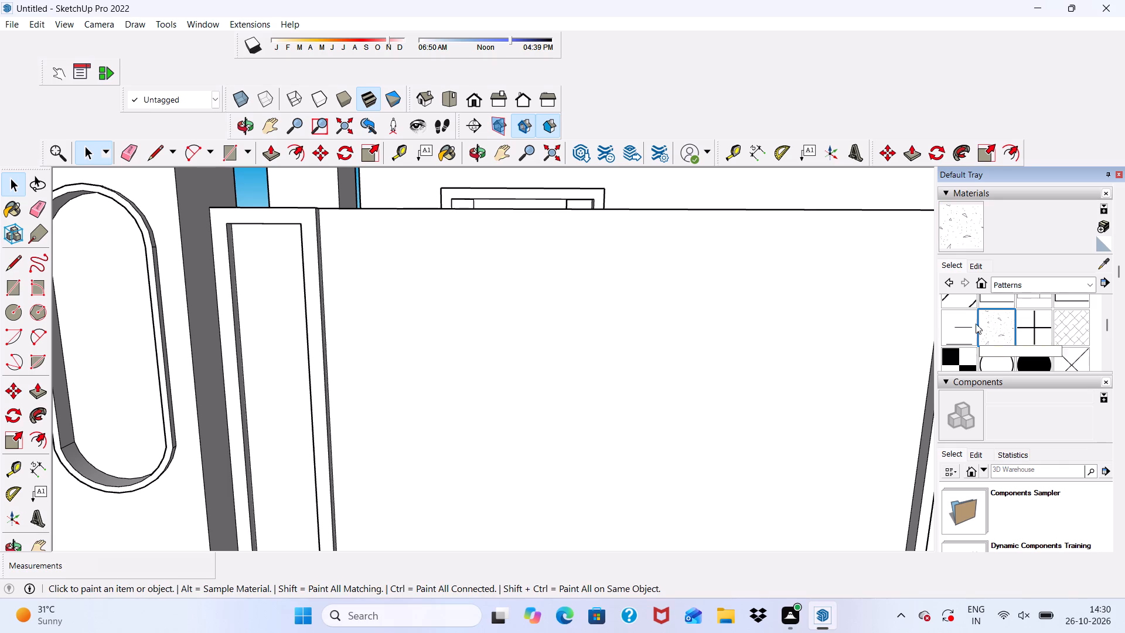
{"action": "scroll", "coordinate": [171, 396], "scroll_direction": "up", "scroll_amount": 4}
{"action": "scroll", "coordinate": [282, 384], "scroll_direction": "up", "scroll_amount": 4}
{"action": "left_click", "coordinate": [309, 363]}
{"action": "scroll", "coordinate": [317, 380], "scroll_direction": "down", "scroll_amount": 5}
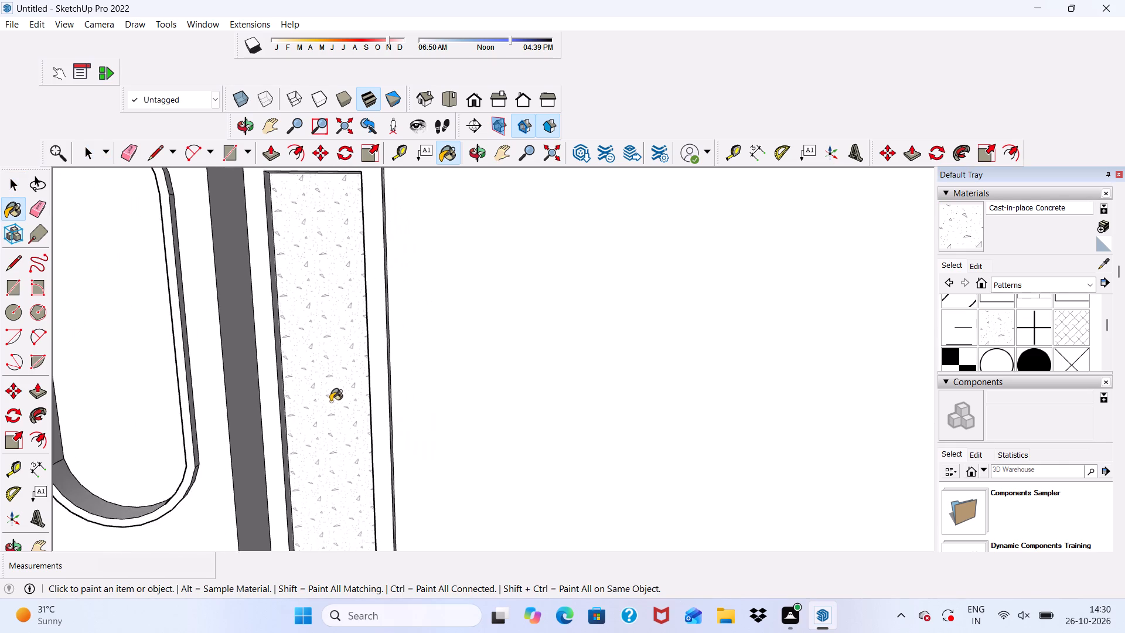
Recolour the Cast-in-place Concrete material to a slightly darkened beige using the colour wheel and its brightness setting.
{"action": "scroll", "coordinate": [333, 404], "scroll_direction": "up", "scroll_amount": 20}
{"action": "scroll", "coordinate": [333, 404], "scroll_direction": "up", "scroll_amount": 9}
{"action": "scroll", "coordinate": [306, 372], "scroll_direction": "down", "scroll_amount": 6}
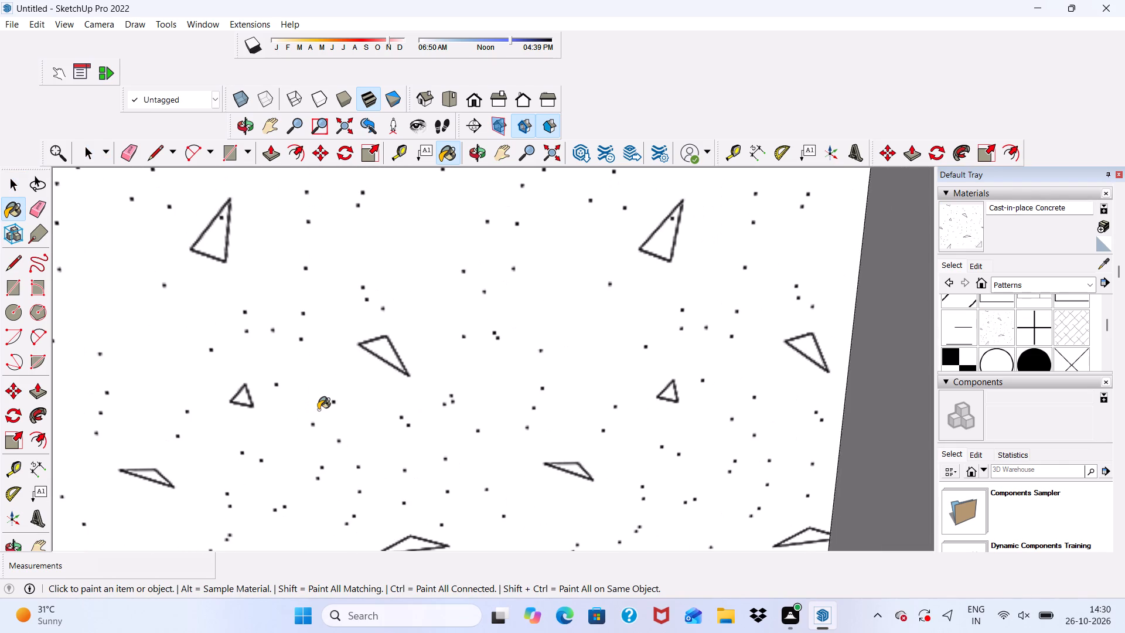
{"action": "scroll", "coordinate": [350, 369], "scroll_direction": "down", "scroll_amount": 5}
{"action": "scroll", "coordinate": [410, 397], "scroll_direction": "down", "scroll_amount": 8}
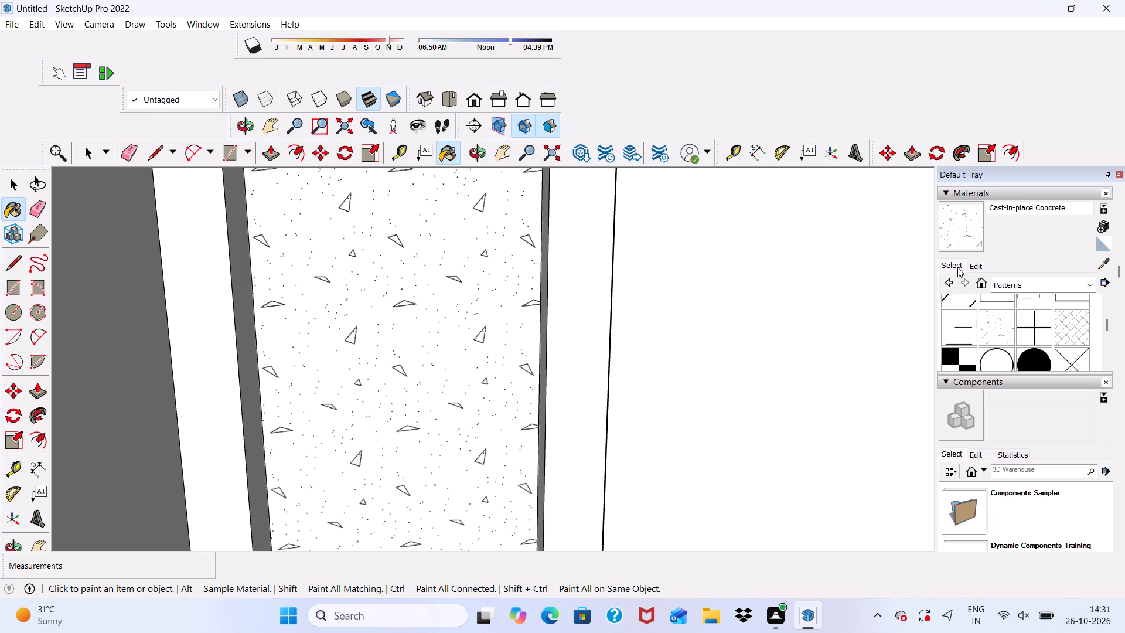
{"action": "left_click", "coordinate": [977, 267]}
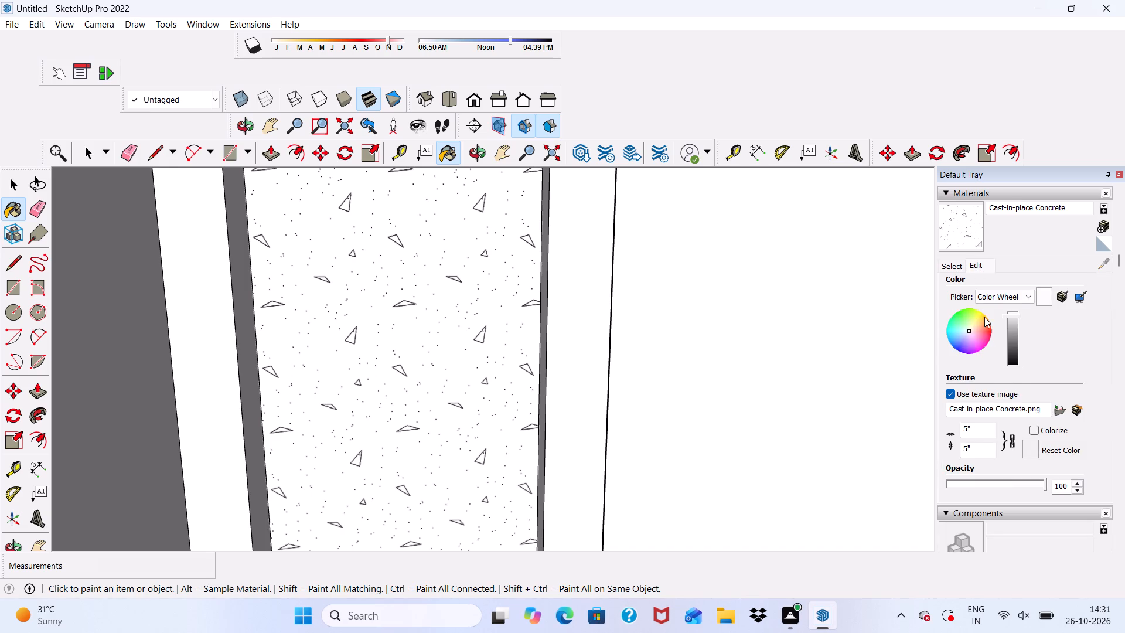
{"action": "left_click", "coordinate": [976, 317]}
{"action": "left_click", "coordinate": [988, 324]}
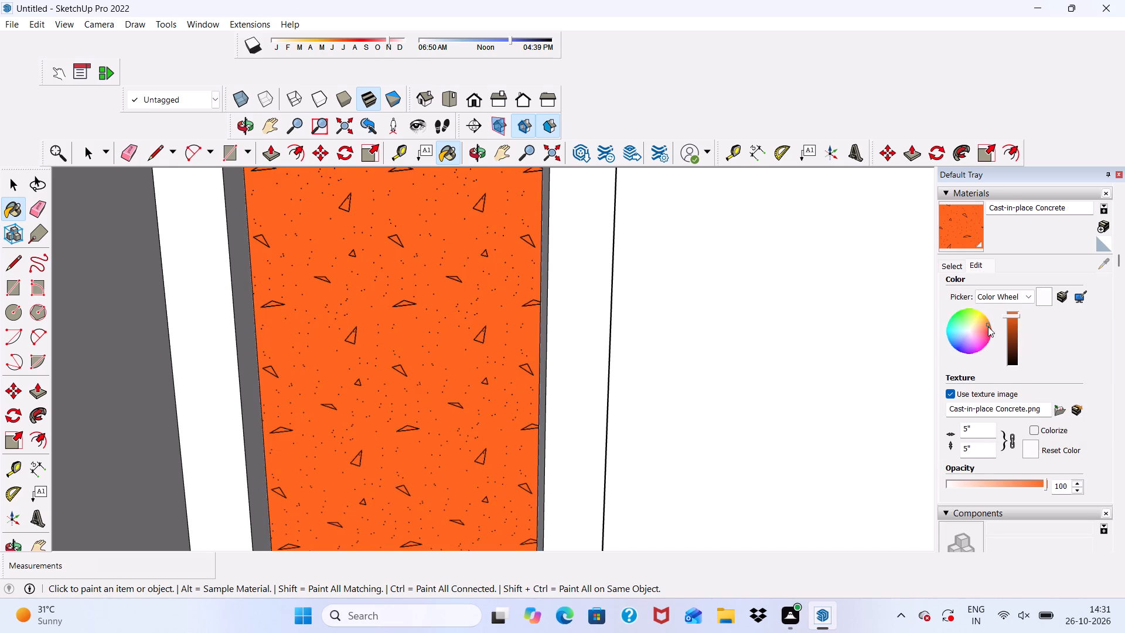
{"action": "left_click", "coordinate": [984, 325]}
{"action": "left_click", "coordinate": [978, 329]}
{"action": "left_click_drag", "start_coordinate": [977, 333], "coordinate": [970, 349]}
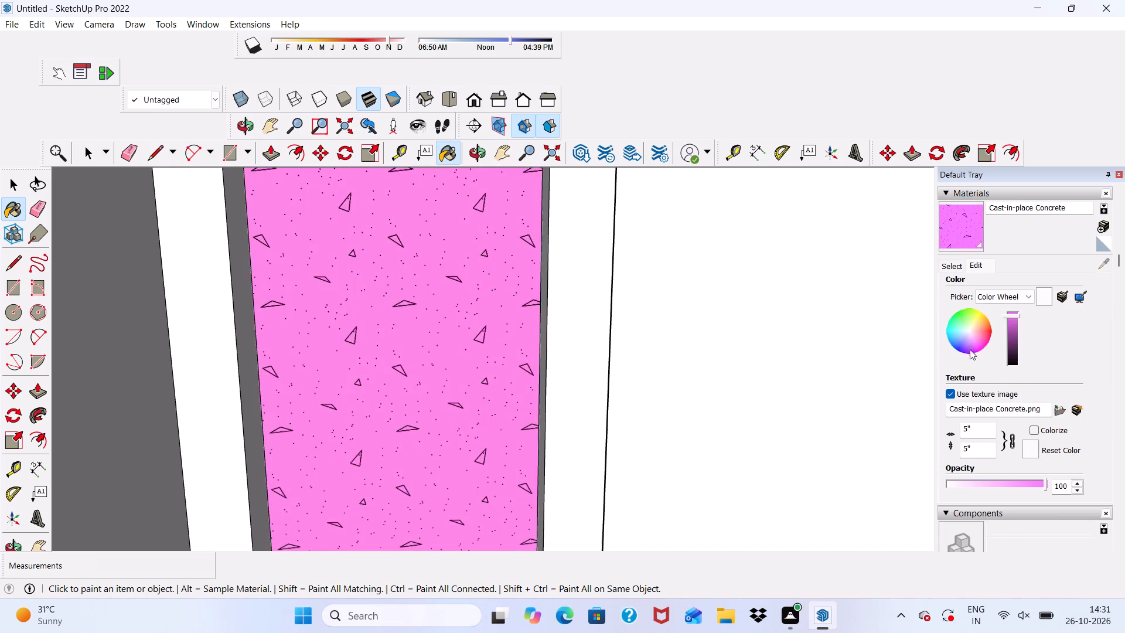
{"action": "left_click_drag", "start_coordinate": [970, 349], "coordinate": [975, 314]}
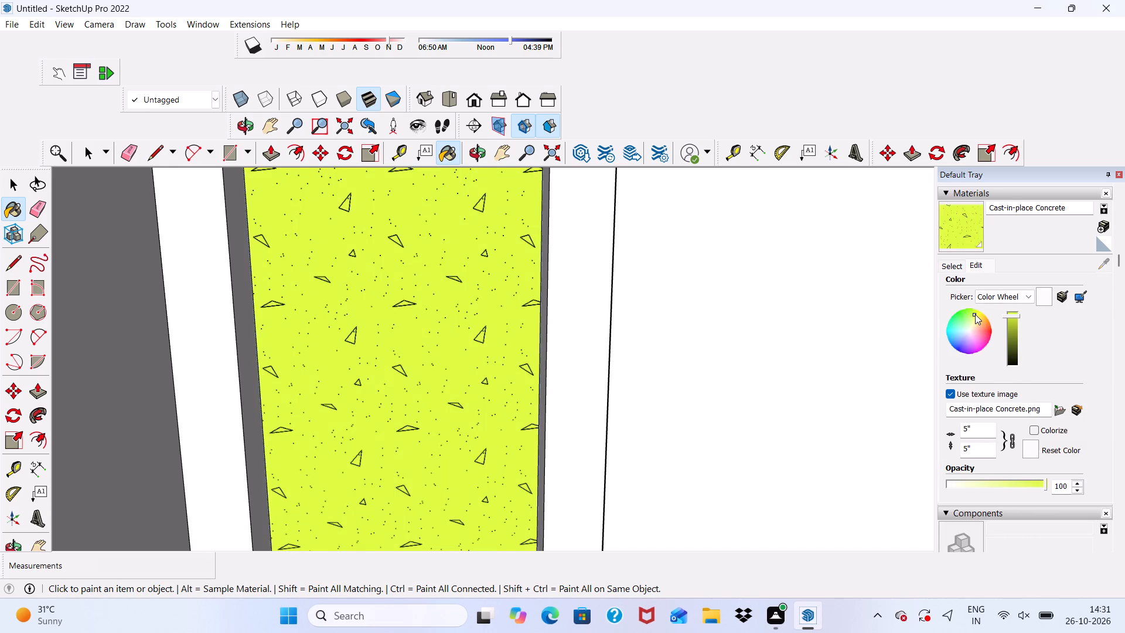
{"action": "left_click_drag", "start_coordinate": [975, 314], "coordinate": [980, 316]}
{"action": "left_click", "coordinate": [1014, 317]}
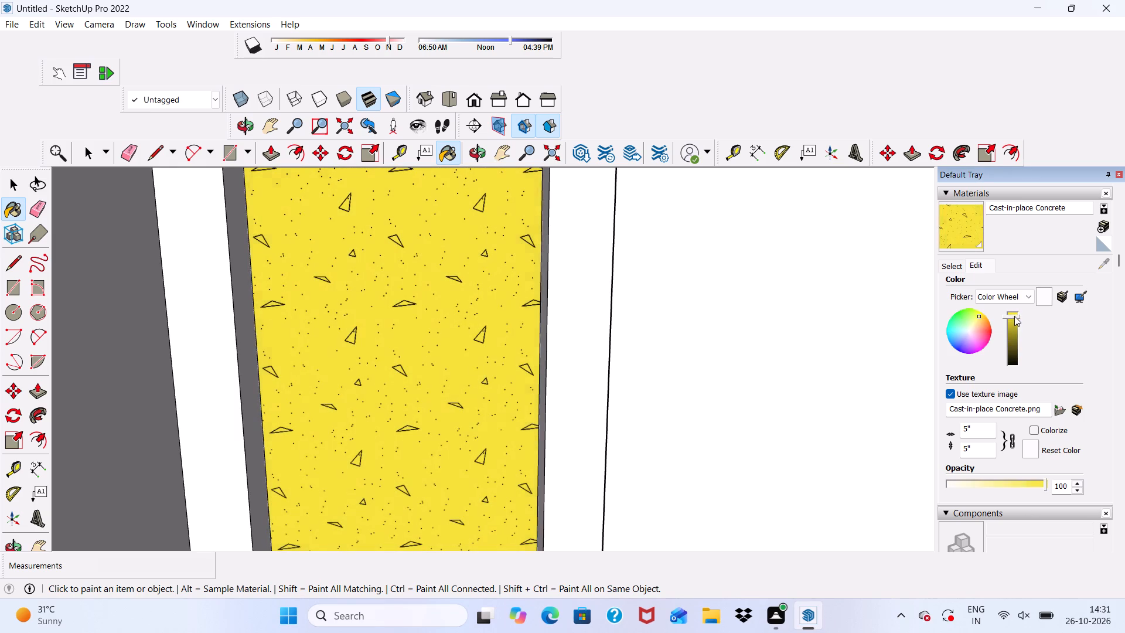
{"action": "left_click", "coordinate": [982, 316]}
{"action": "left_click", "coordinate": [972, 328]}
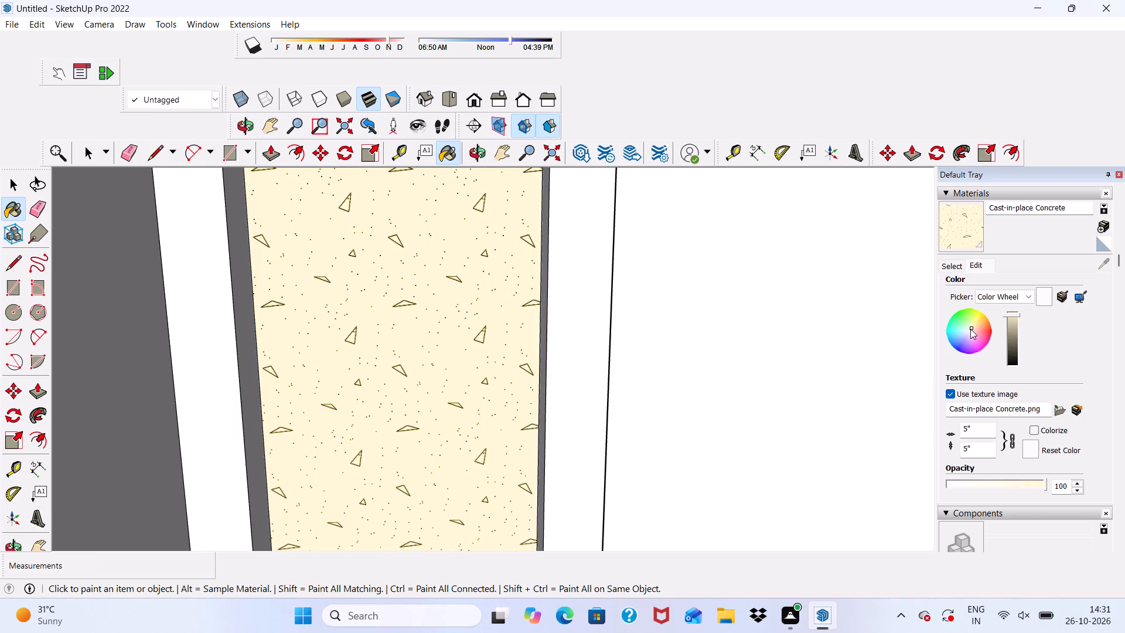
{"action": "scroll", "coordinate": [1038, 333], "scroll_direction": "up", "scroll_amount": 1}
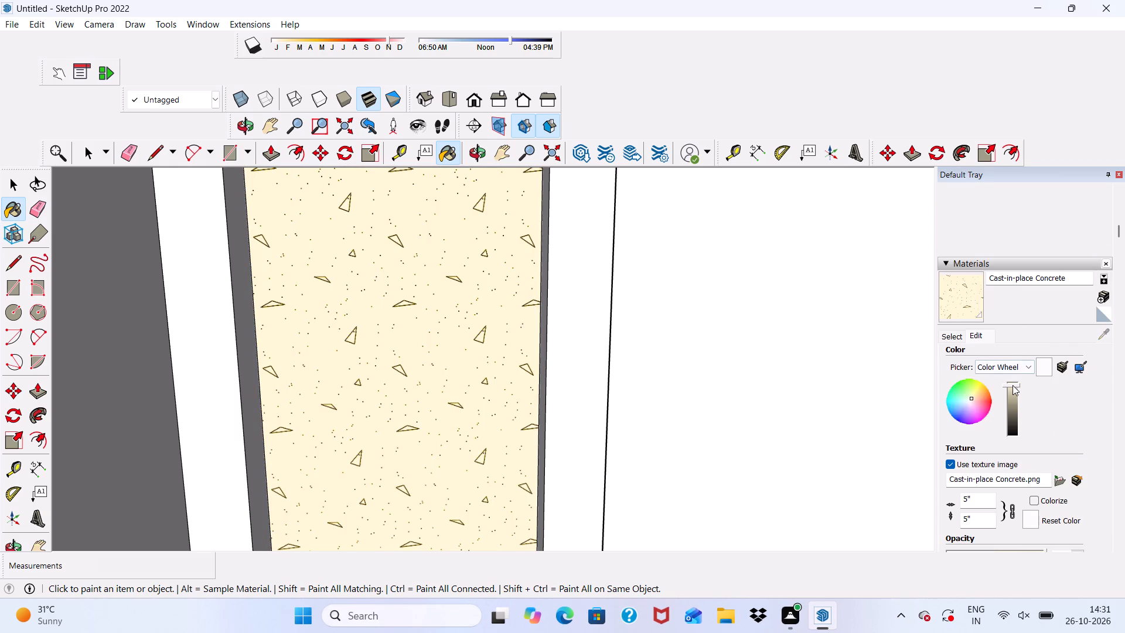
{"action": "left_click", "coordinate": [1012, 385]}
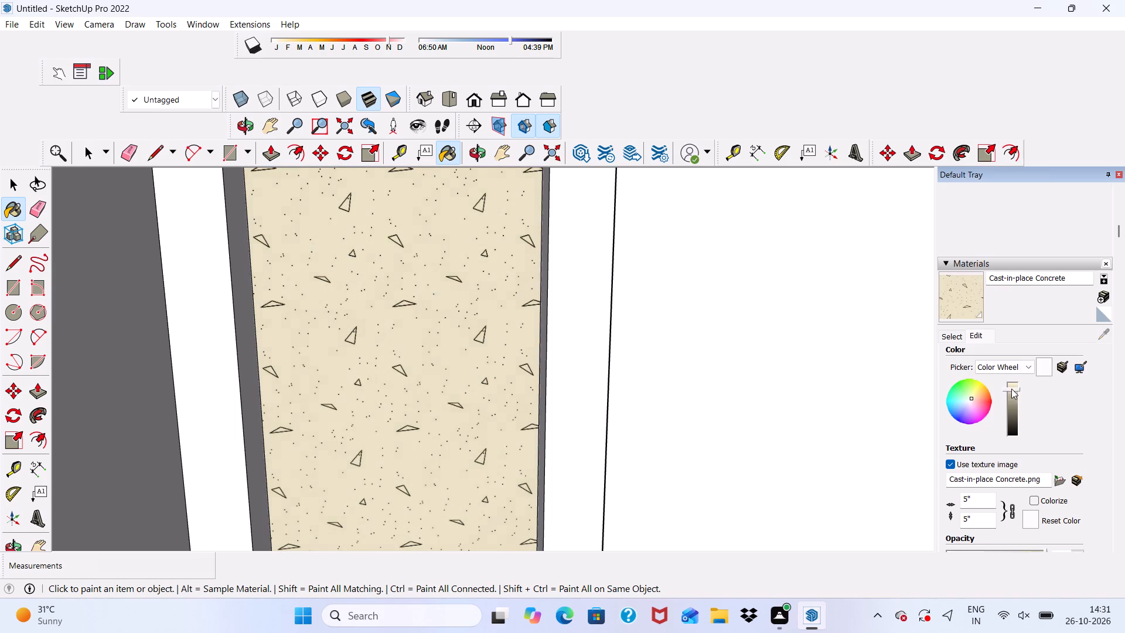
Examine the beige concrete finish on the strip beside the outer pier, close up and against the wall and steps.
{"action": "scroll", "coordinate": [693, 296], "scroll_direction": "down", "scroll_amount": 4}
{"action": "scroll", "coordinate": [511, 378], "scroll_direction": "up", "scroll_amount": 9}
{"action": "scroll", "coordinate": [442, 277], "scroll_direction": "down", "scroll_amount": 15}
{"action": "middle_click_drag", "start_coordinate": [494, 332], "coordinate": [484, 335]}
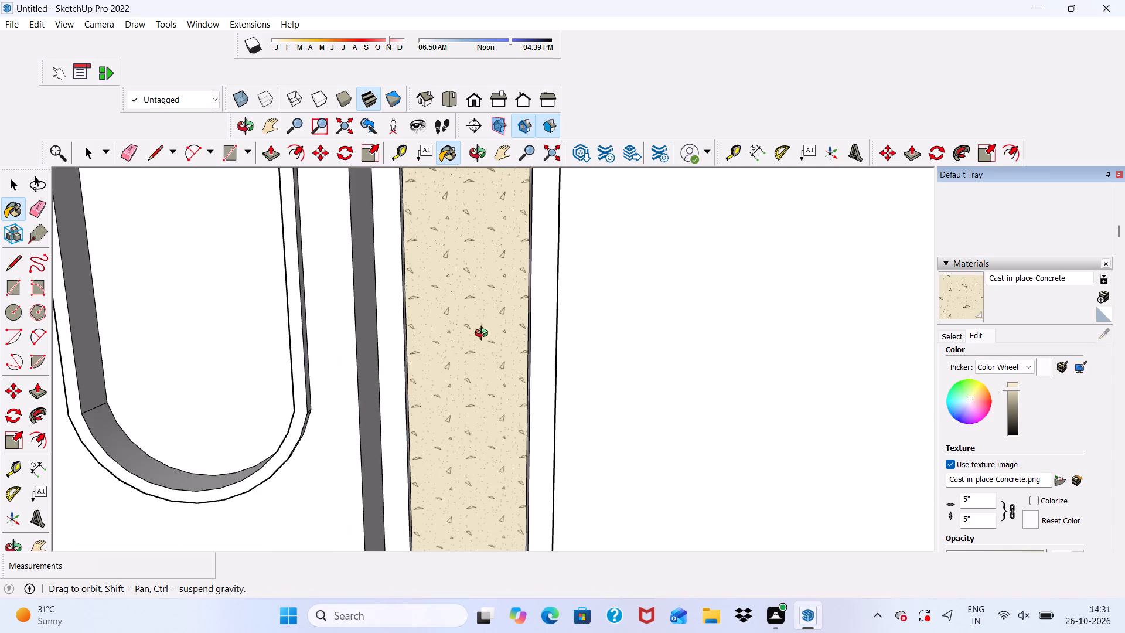
{"action": "middle_click_drag", "start_coordinate": [484, 335], "coordinate": [366, 398]}
{"action": "scroll", "coordinate": [595, 274], "scroll_direction": "down", "scroll_amount": 8}
{"action": "middle_click_drag", "start_coordinate": [542, 404], "coordinate": [662, 303]}
{"action": "scroll", "coordinate": [664, 306], "scroll_direction": "up", "scroll_amount": 2}
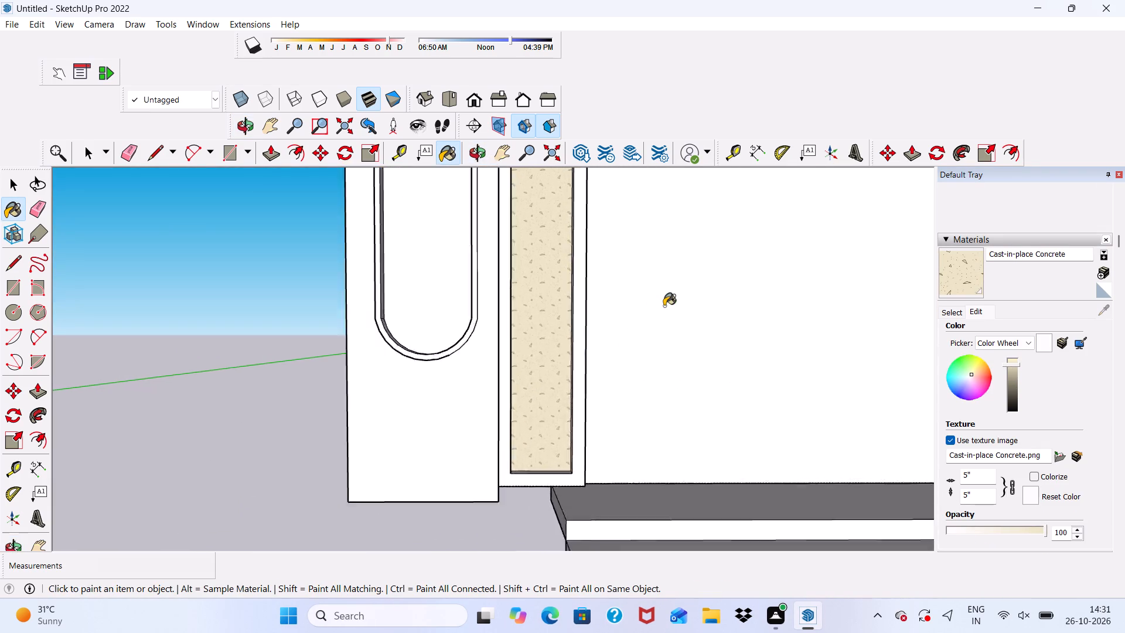
{"action": "scroll", "coordinate": [664, 306], "scroll_direction": "up", "scroll_amount": 20}
{"action": "scroll", "coordinate": [664, 306], "scroll_direction": "up", "scroll_amount": 5}
{"action": "middle_click_drag", "start_coordinate": [392, 342], "coordinate": [371, 386]}
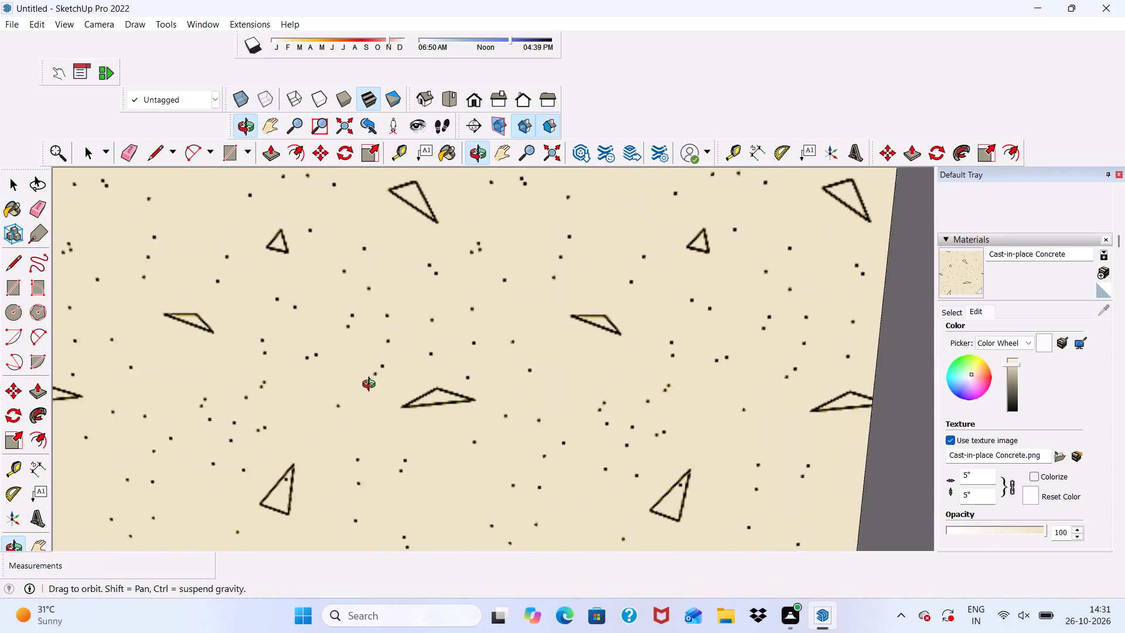
{"action": "middle_click_drag", "start_coordinate": [371, 386], "coordinate": [381, 377]}
{"action": "scroll", "coordinate": [399, 382], "scroll_direction": "up", "scroll_amount": 1}
{"action": "scroll", "coordinate": [432, 360], "scroll_direction": "down", "scroll_amount": 4}
{"action": "scroll", "coordinate": [444, 366], "scroll_direction": "up", "scroll_amount": 1}
{"action": "key", "text": "space"}
{"action": "scroll", "coordinate": [445, 365], "scroll_direction": "down", "scroll_amount": 9}
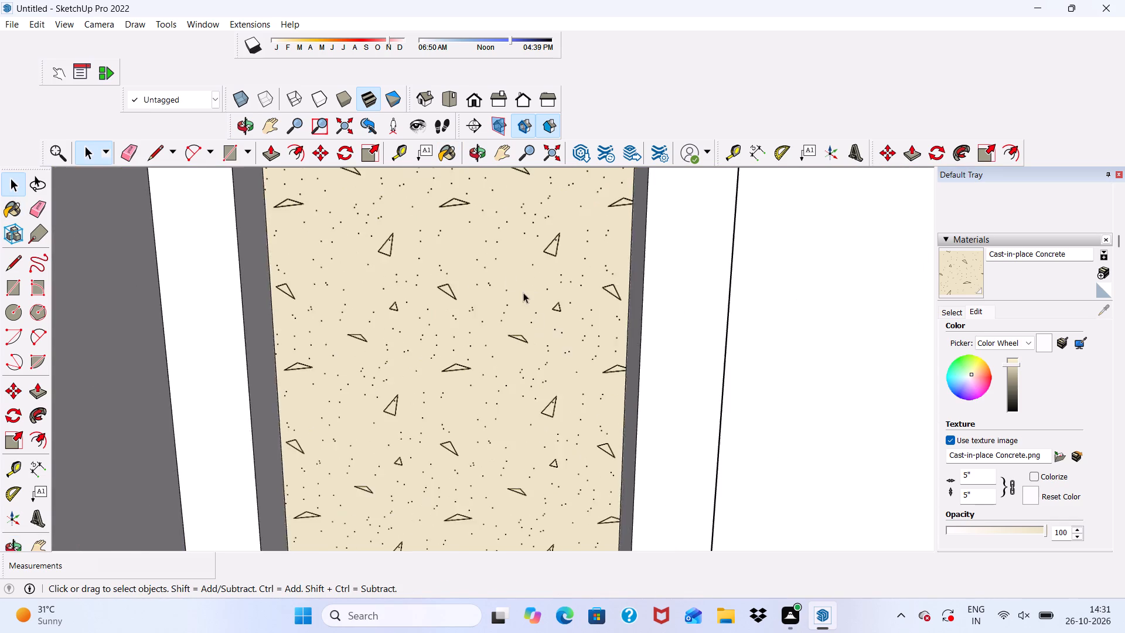
{"action": "scroll", "coordinate": [523, 292], "scroll_direction": "down", "scroll_amount": 20}
{"action": "scroll", "coordinate": [523, 292], "scroll_direction": "down", "scroll_amount": 5}
{"action": "middle_click_drag", "start_coordinate": [513, 417], "coordinate": [473, 465]}
{"action": "scroll", "coordinate": [470, 465], "scroll_direction": "up", "scroll_amount": 1}
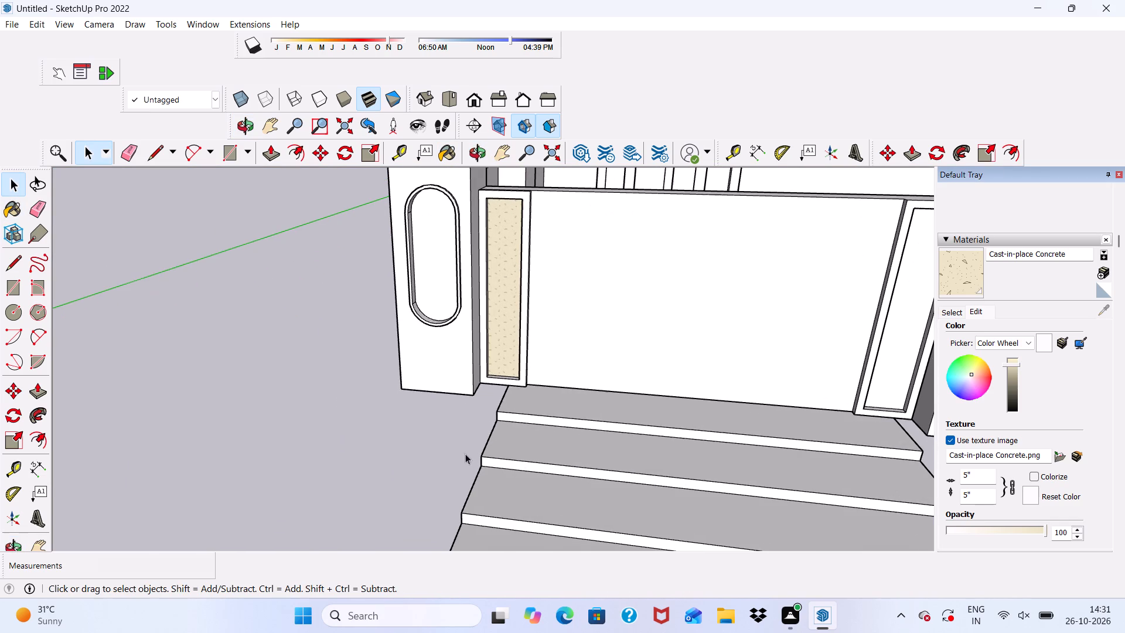
Undo the recolouring and painting of the recessed panel in the strip beside the outer pier.
{"action": "key", "text": "ctrl+z"}
{"action": "right_click", "coordinate": [374, 347], "text": "ctrl"}
{"action": "left_click", "coordinate": [296, 402]}
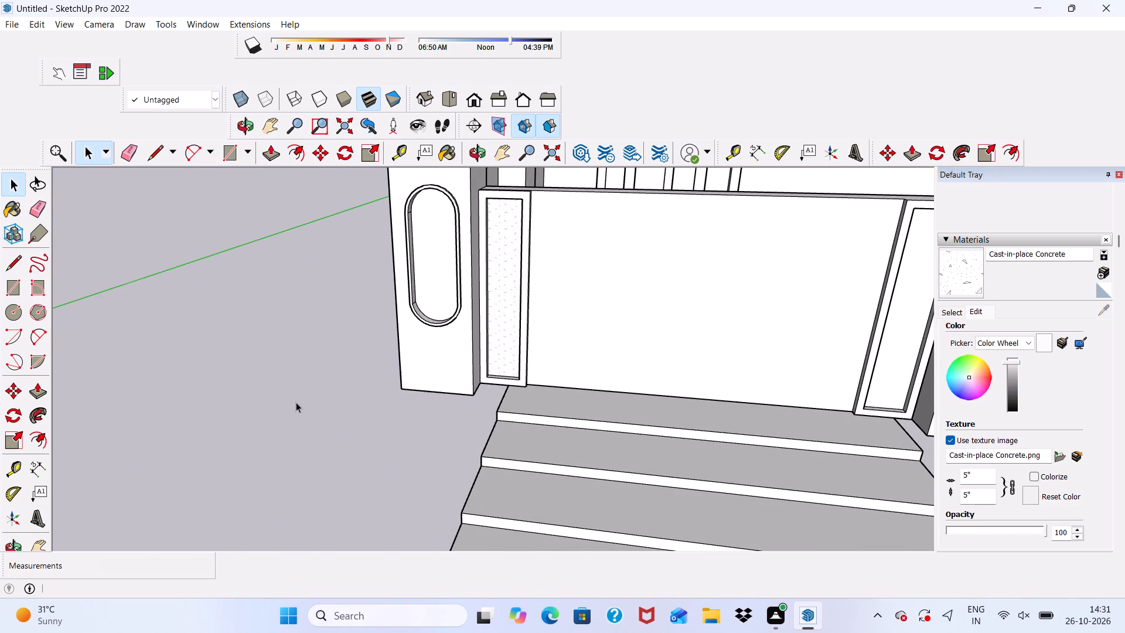
{"action": "key", "text": "ctrl+z"}
{"action": "key", "text": "space"}
Offset the outline of the large wall face between the two raised strips inward by 3".
{"action": "scroll", "coordinate": [325, 387], "scroll_direction": "down", "scroll_amount": 6}
{"action": "scroll", "coordinate": [490, 367], "scroll_direction": "up", "scroll_amount": 1}
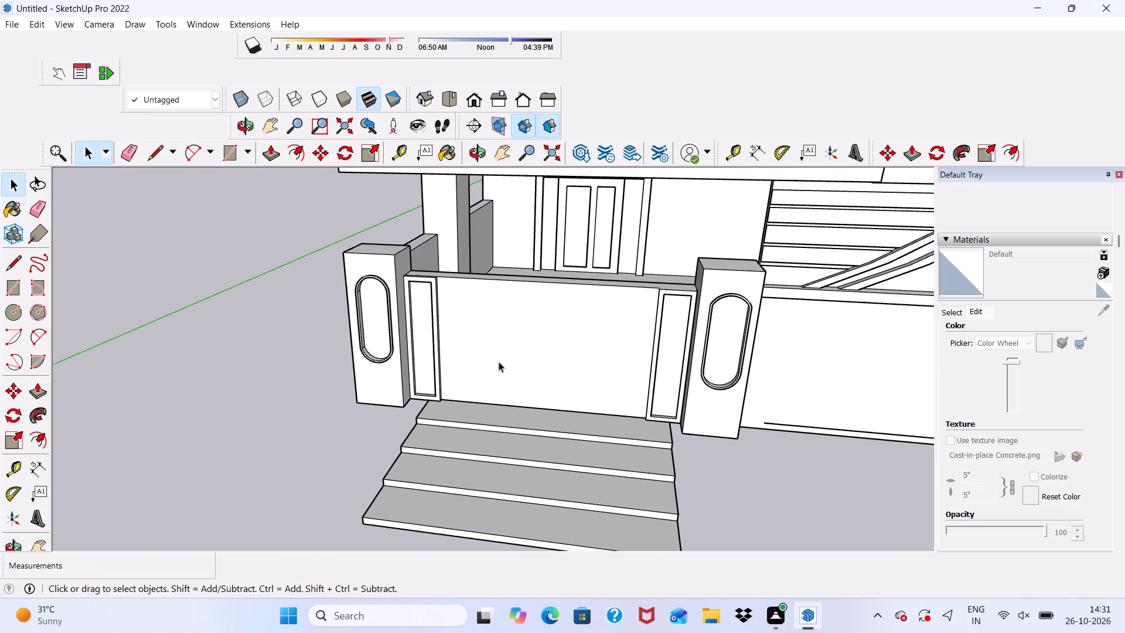
{"action": "middle_click_drag", "start_coordinate": [520, 257], "coordinate": [526, 224]}
{"action": "scroll", "coordinate": [558, 231], "scroll_direction": "up", "scroll_amount": 5}
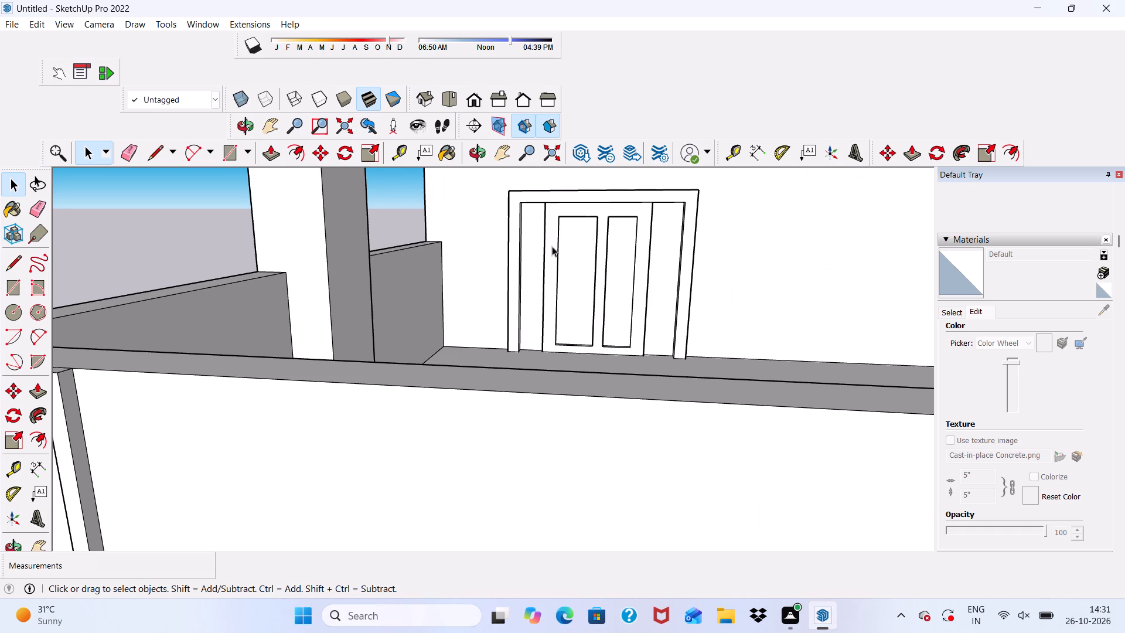
{"action": "left_click", "coordinate": [231, 151]}
{"action": "scroll", "coordinate": [168, 430], "scroll_direction": "down", "scroll_amount": 4}
{"action": "scroll", "coordinate": [124, 417], "scroll_direction": "up", "scroll_amount": 5}
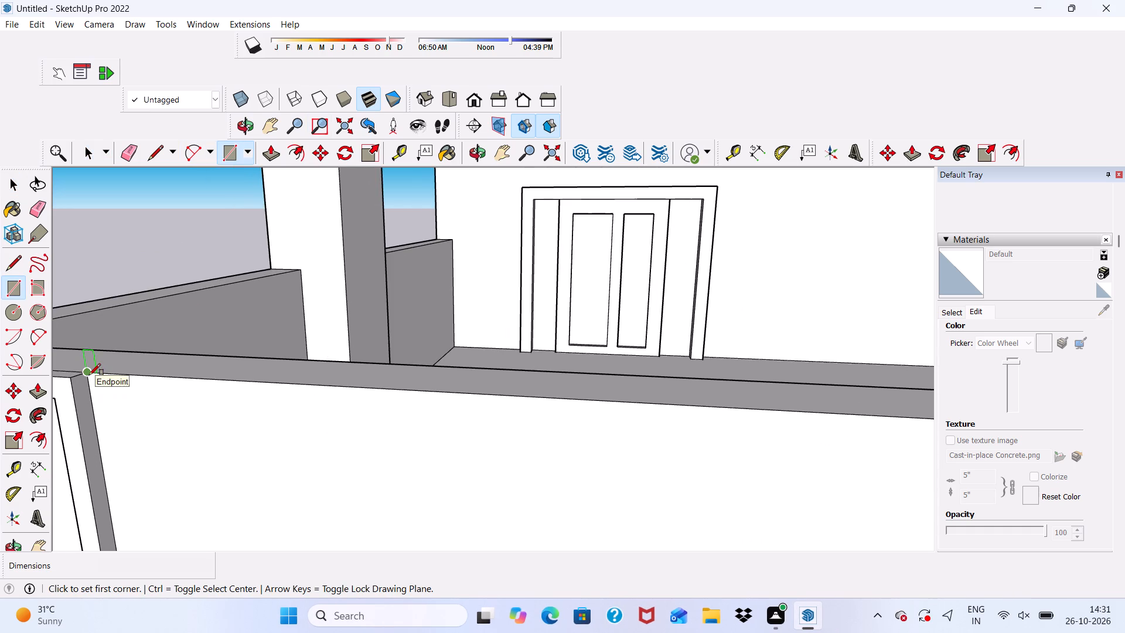
{"action": "scroll", "coordinate": [141, 414], "scroll_direction": "down", "scroll_amount": 10}
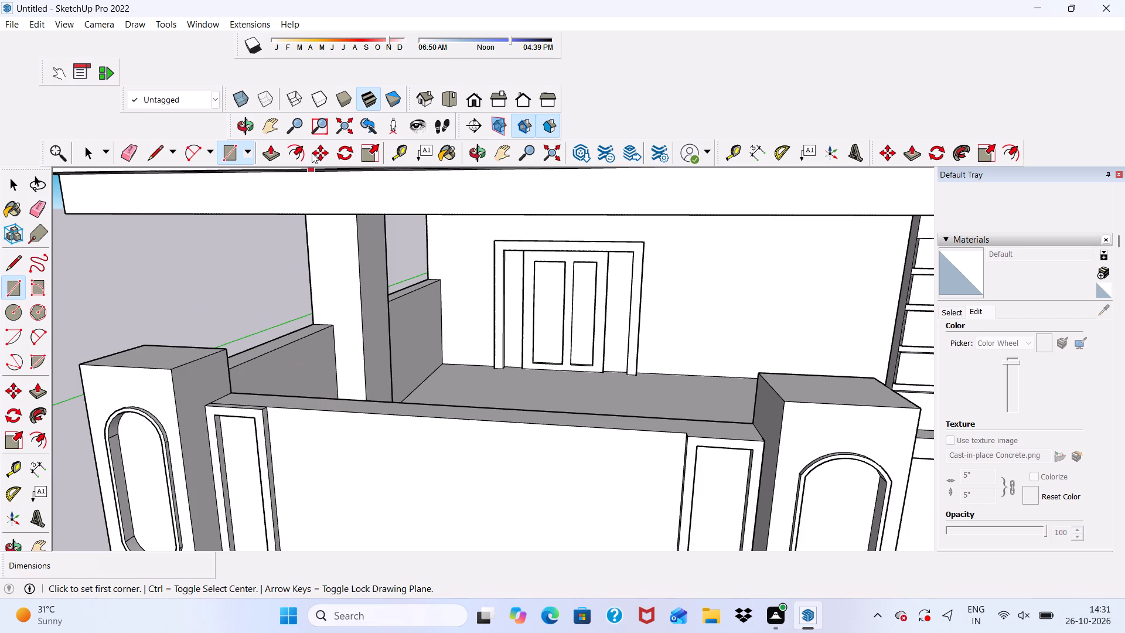
{"action": "left_click_drag", "start_coordinate": [291, 147], "coordinate": [296, 151]}
{"action": "left_click", "coordinate": [340, 464]}
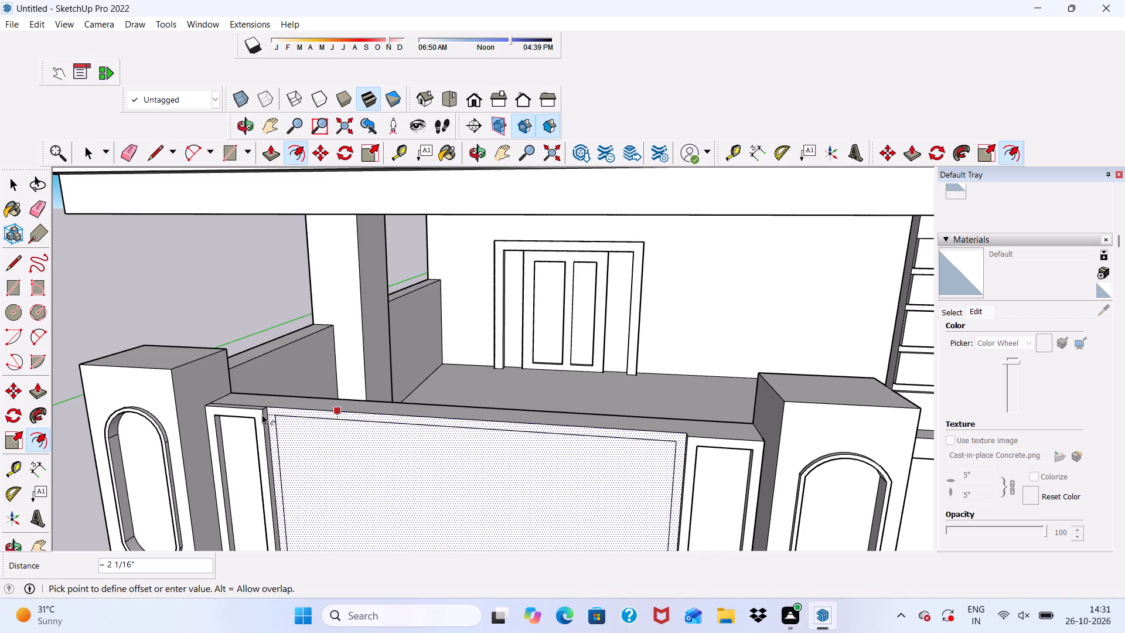
{"action": "type", "text": "3\""}
{"action": "key", "text": "Return"}
{"action": "scroll", "coordinate": [264, 424], "scroll_direction": "down", "scroll_amount": 4}
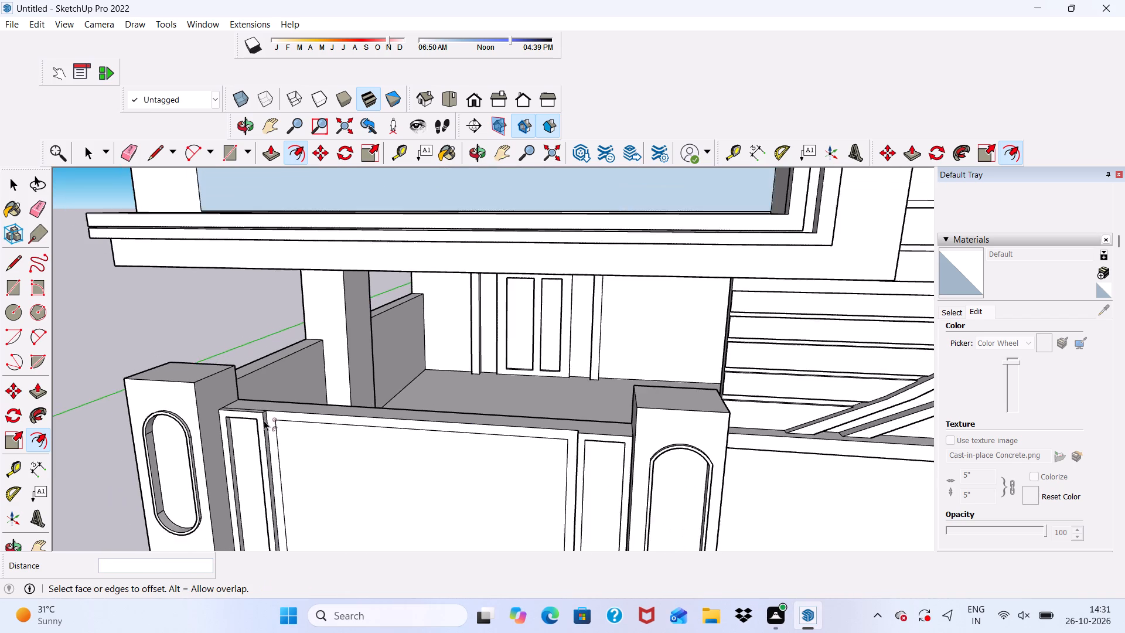
{"action": "middle_click_drag", "start_coordinate": [264, 420], "coordinate": [347, 342]}
{"action": "scroll", "coordinate": [354, 358], "scroll_direction": "up", "scroll_amount": 1}
{"action": "scroll", "coordinate": [354, 366], "scroll_direction": "down", "scroll_amount": 2}
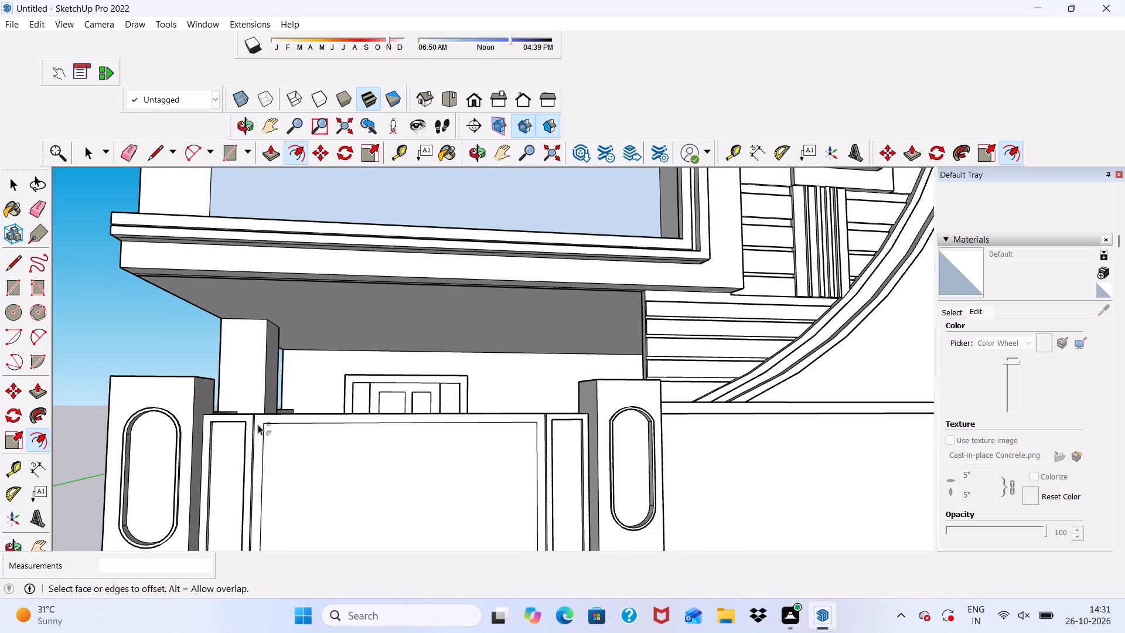
{"action": "key", "text": "space"}
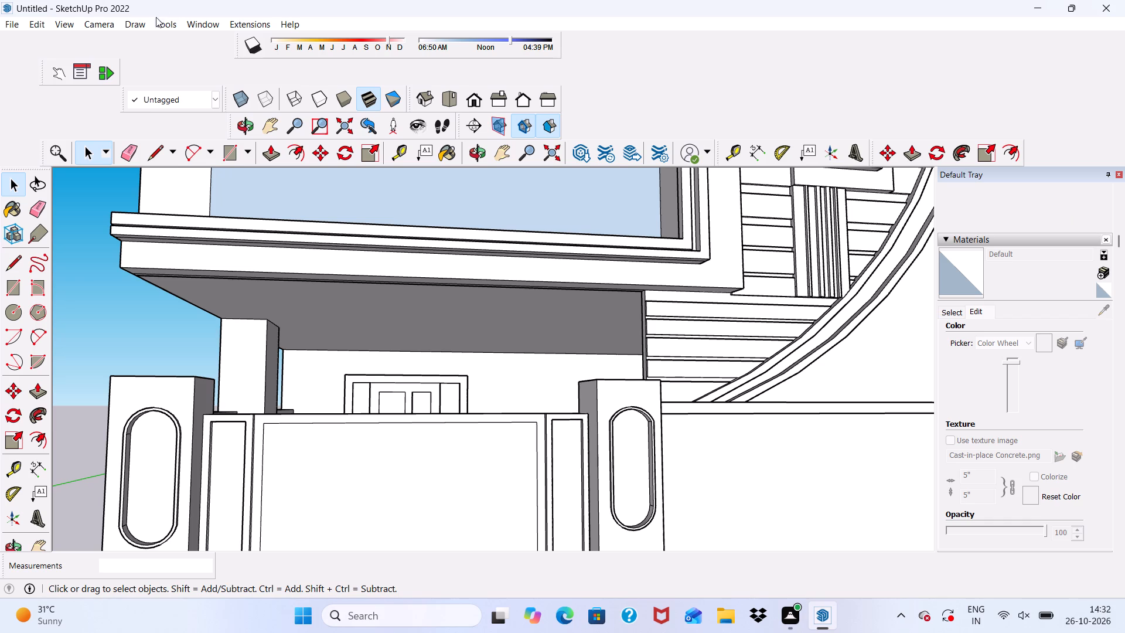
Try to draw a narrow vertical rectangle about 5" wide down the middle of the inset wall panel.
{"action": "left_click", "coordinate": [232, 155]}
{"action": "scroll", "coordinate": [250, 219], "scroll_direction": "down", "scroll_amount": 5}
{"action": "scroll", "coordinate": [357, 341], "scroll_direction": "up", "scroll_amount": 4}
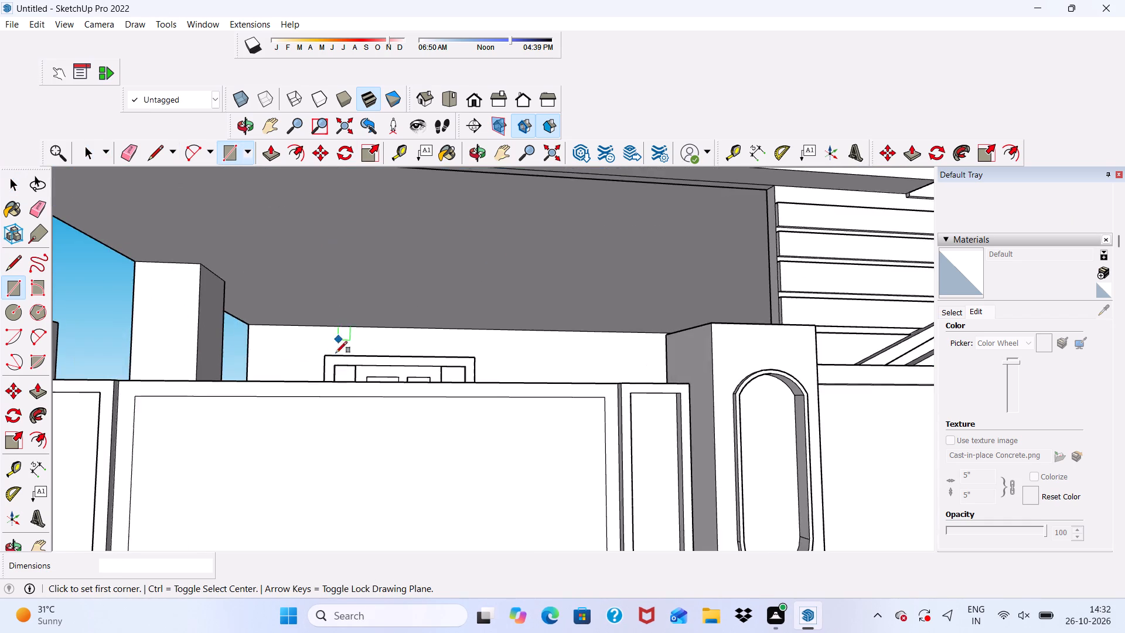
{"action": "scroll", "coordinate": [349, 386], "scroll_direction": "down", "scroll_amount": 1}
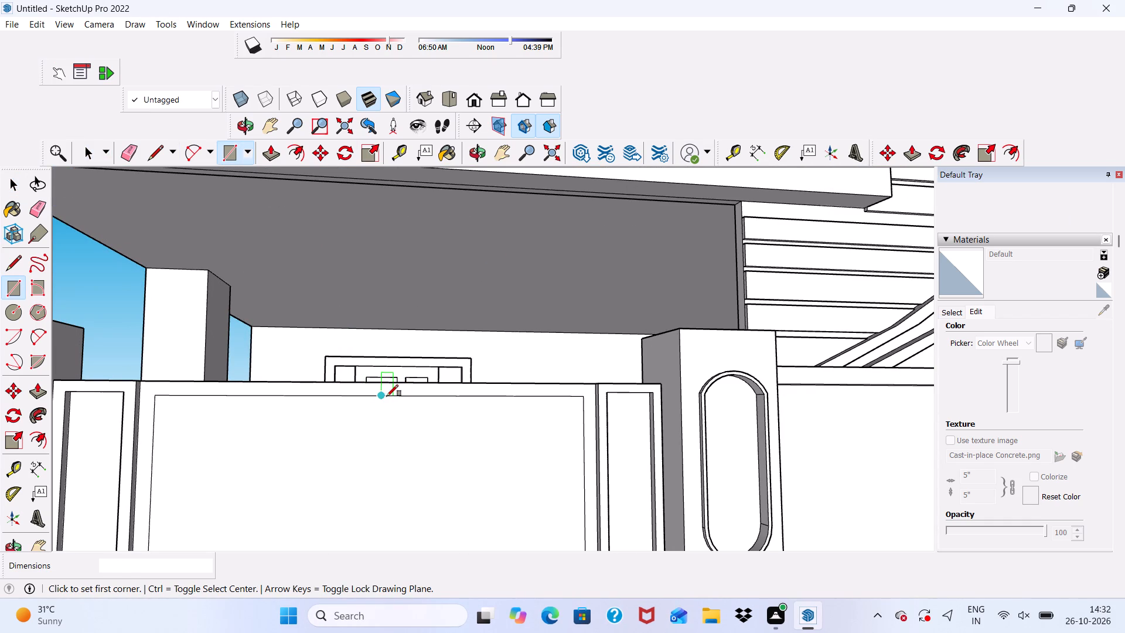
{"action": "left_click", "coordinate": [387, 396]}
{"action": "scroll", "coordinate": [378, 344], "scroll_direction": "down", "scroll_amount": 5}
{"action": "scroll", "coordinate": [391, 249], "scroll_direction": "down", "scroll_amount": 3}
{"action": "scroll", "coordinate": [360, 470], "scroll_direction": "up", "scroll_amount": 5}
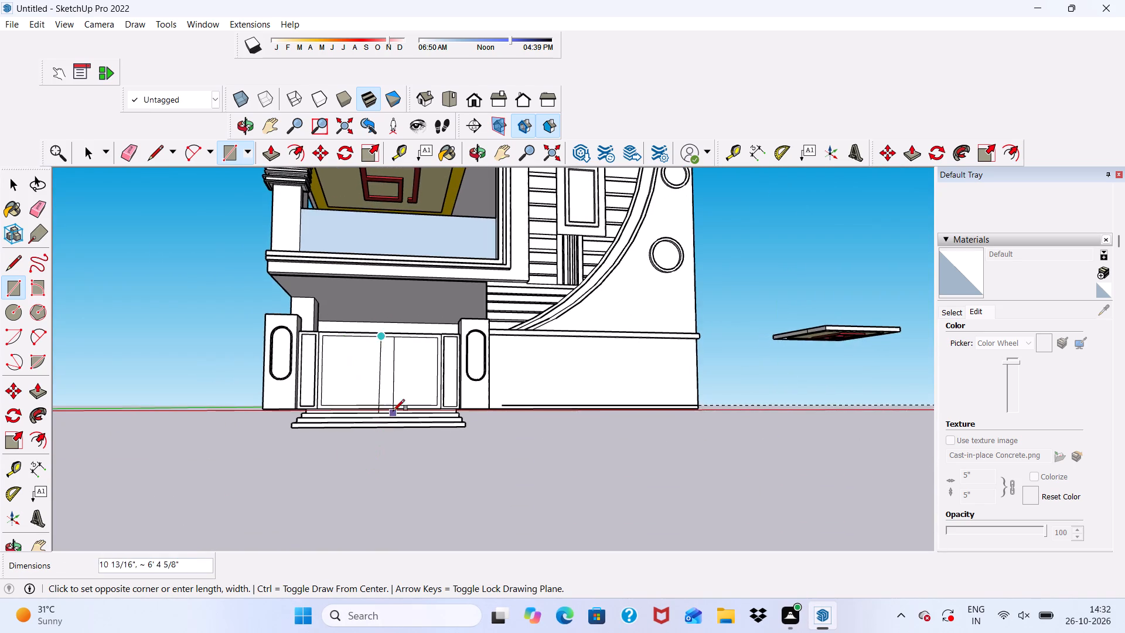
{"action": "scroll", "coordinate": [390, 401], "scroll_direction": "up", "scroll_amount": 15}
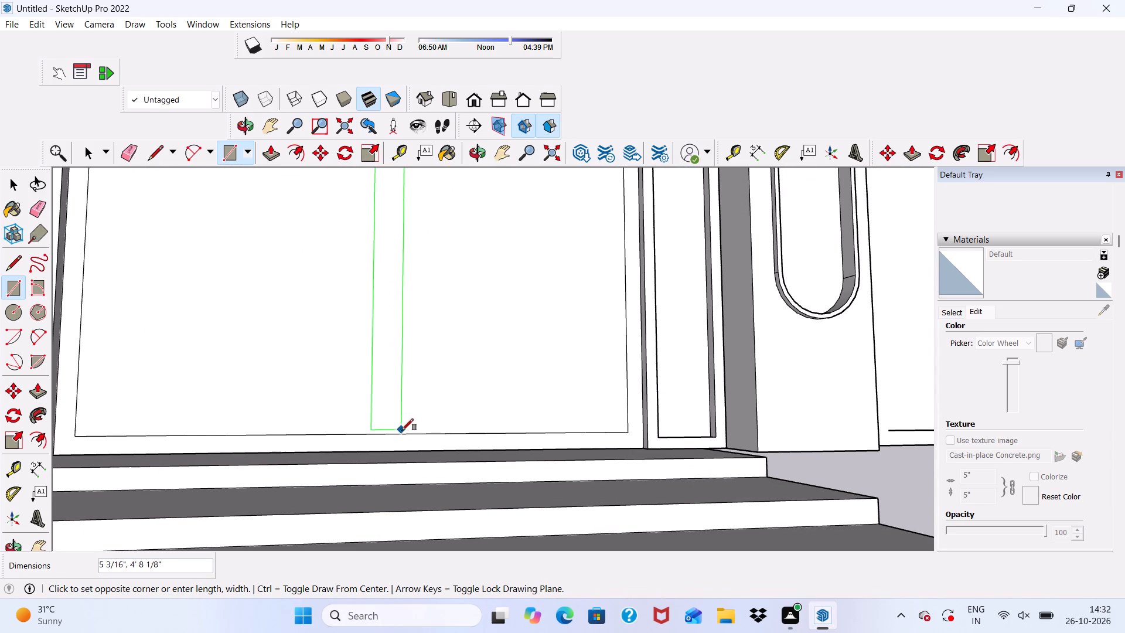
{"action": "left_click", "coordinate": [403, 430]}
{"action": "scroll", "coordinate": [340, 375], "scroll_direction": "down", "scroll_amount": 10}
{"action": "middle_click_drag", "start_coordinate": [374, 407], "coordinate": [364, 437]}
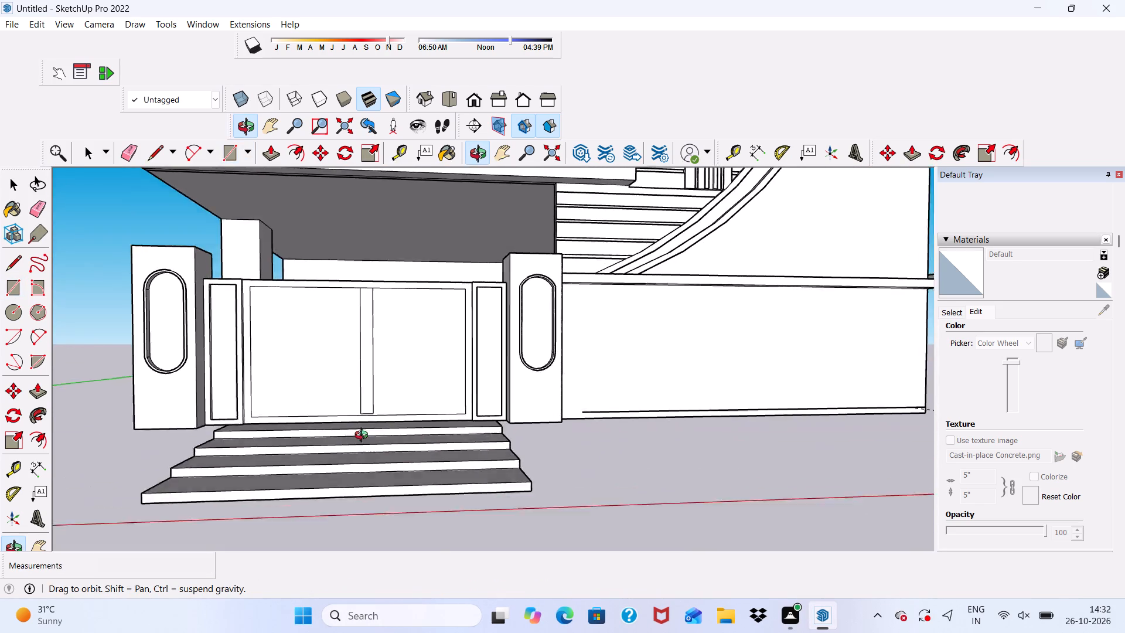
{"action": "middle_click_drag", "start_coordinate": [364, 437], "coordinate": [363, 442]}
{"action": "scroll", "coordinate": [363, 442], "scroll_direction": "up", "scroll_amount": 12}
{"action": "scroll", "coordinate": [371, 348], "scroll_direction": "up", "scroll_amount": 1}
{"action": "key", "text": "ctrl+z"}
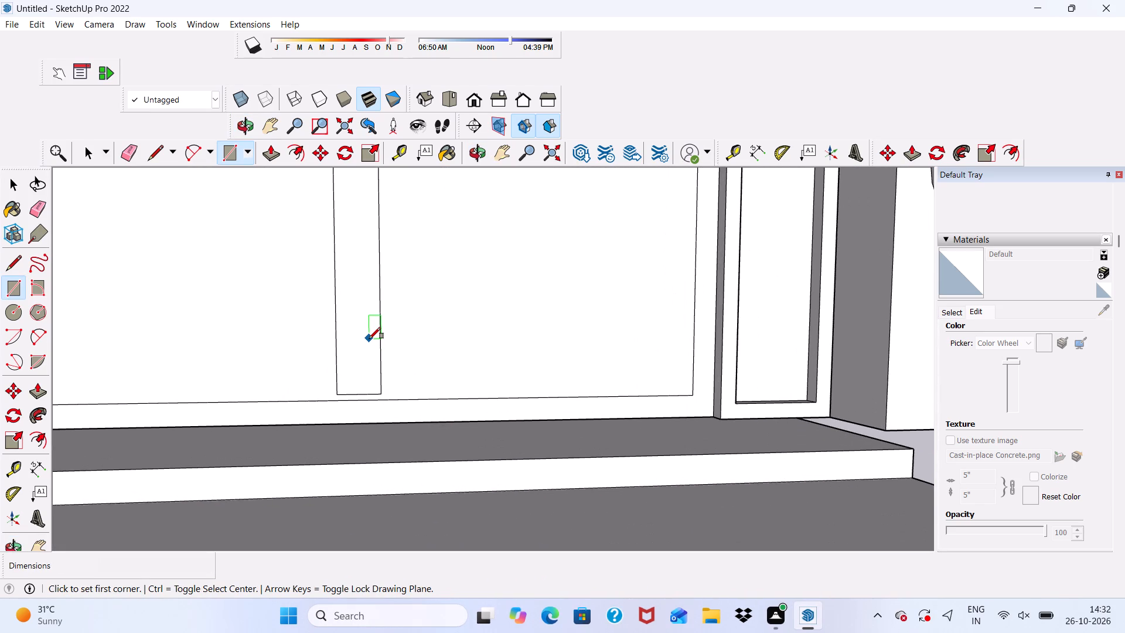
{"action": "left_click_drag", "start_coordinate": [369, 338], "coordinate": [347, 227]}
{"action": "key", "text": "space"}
Place a vertical guide through the midpoint of the inset panel's top edge, about 3' 11" from its edge nearest the outer pier.
{"action": "left_click", "coordinate": [398, 149]}
{"action": "scroll", "coordinate": [429, 254], "scroll_direction": "down", "scroll_amount": 3}
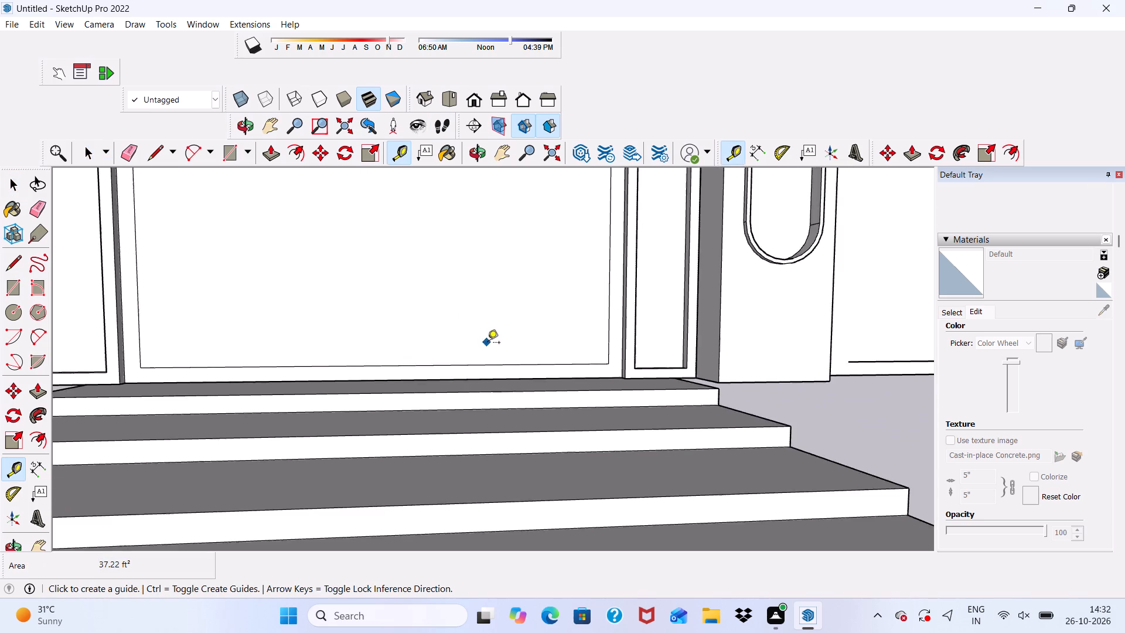
{"action": "scroll", "coordinate": [487, 343], "scroll_direction": "down", "scroll_amount": 4}
{"action": "left_click", "coordinate": [161, 254]}
{"action": "scroll", "coordinate": [266, 292], "scroll_direction": "down", "scroll_amount": 2}
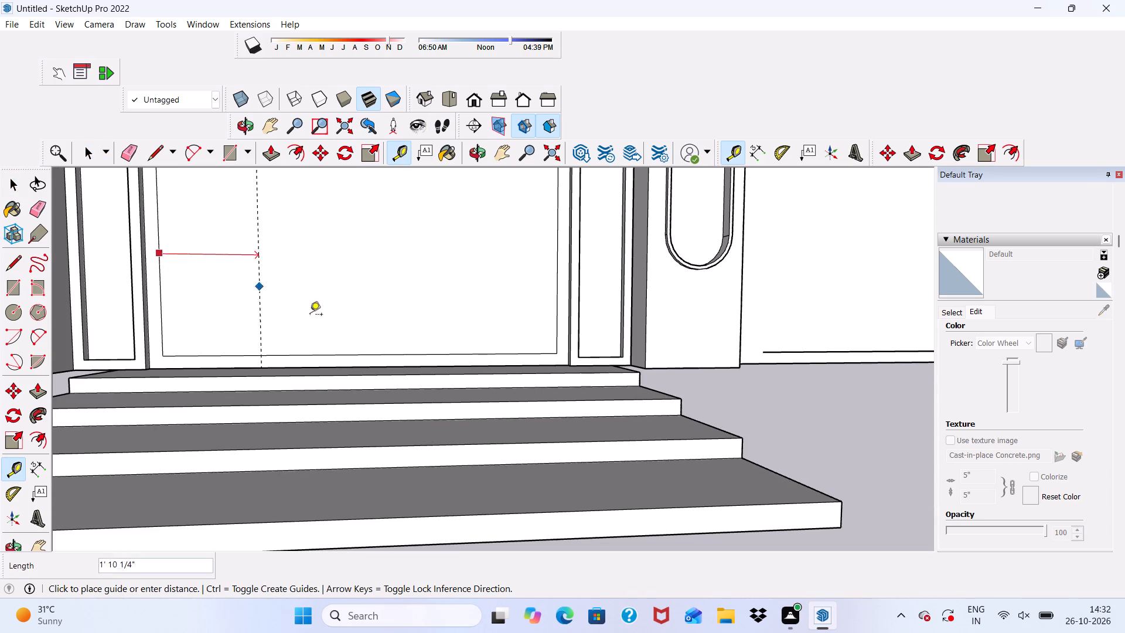
{"action": "scroll", "coordinate": [310, 315], "scroll_direction": "down", "scroll_amount": 3}
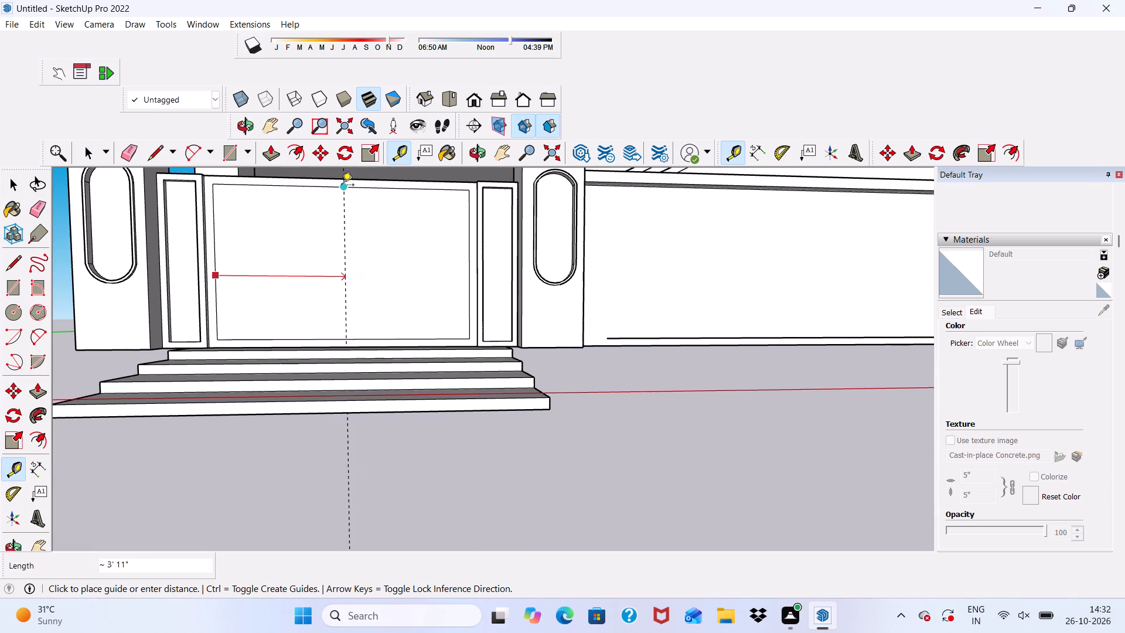
{"action": "left_click", "coordinate": [342, 186]}
Add two parallel vertical guides, one 3" to each side of the inset panel's central guide.
{"action": "scroll", "coordinate": [359, 230], "scroll_direction": "up", "scroll_amount": 3}
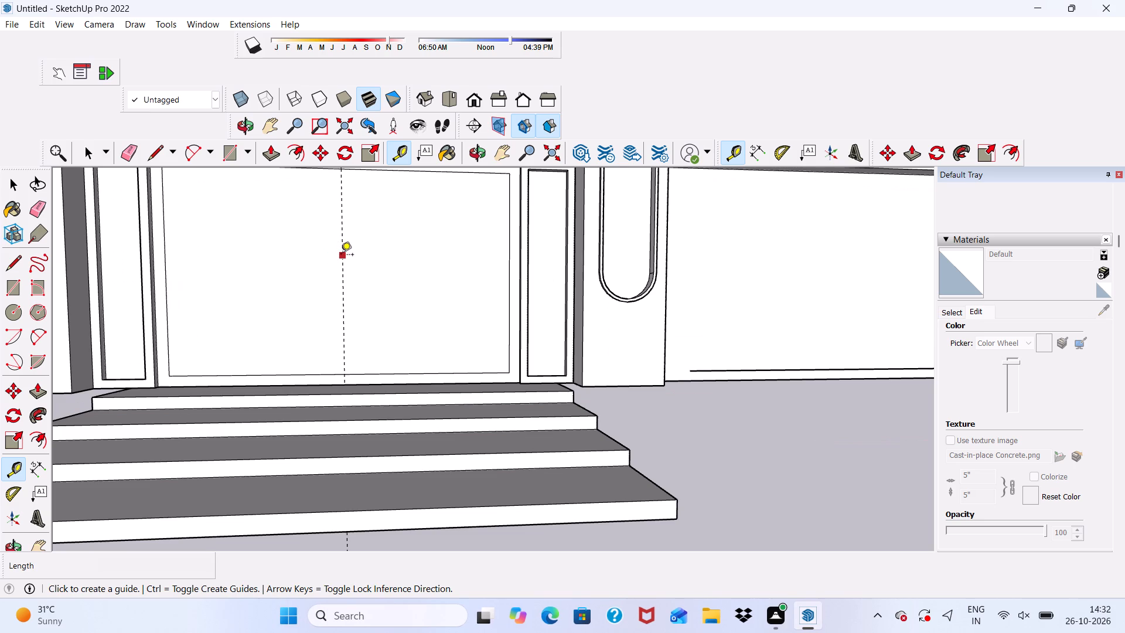
{"action": "left_click", "coordinate": [341, 256]}
{"action": "type", "text": "3\""}
{"action": "key", "text": "Return"}
{"action": "scroll", "coordinate": [336, 253], "scroll_direction": "up", "scroll_amount": 3}
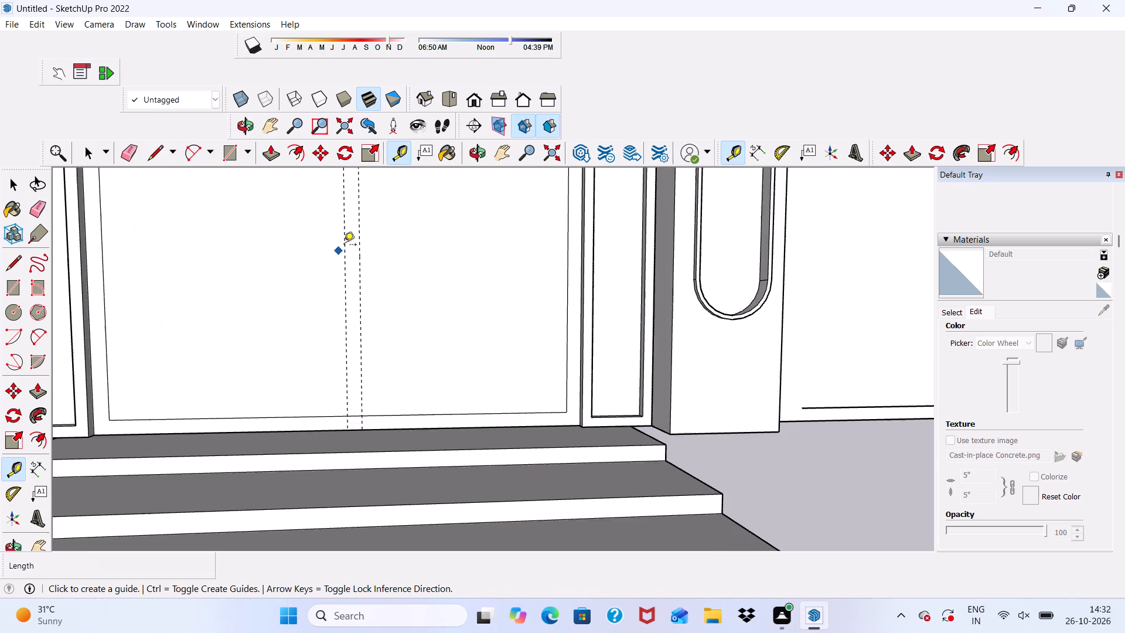
{"action": "scroll", "coordinate": [343, 245], "scroll_direction": "up", "scroll_amount": 4}
{"action": "left_click", "coordinate": [349, 247]}
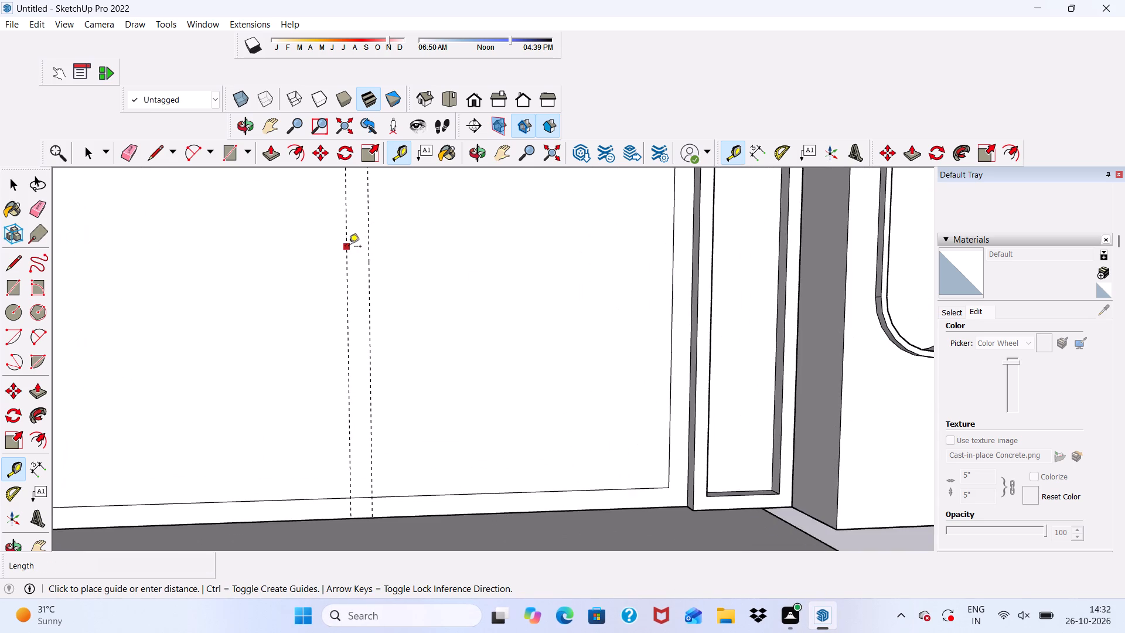
{"action": "type", "text": "3\""}
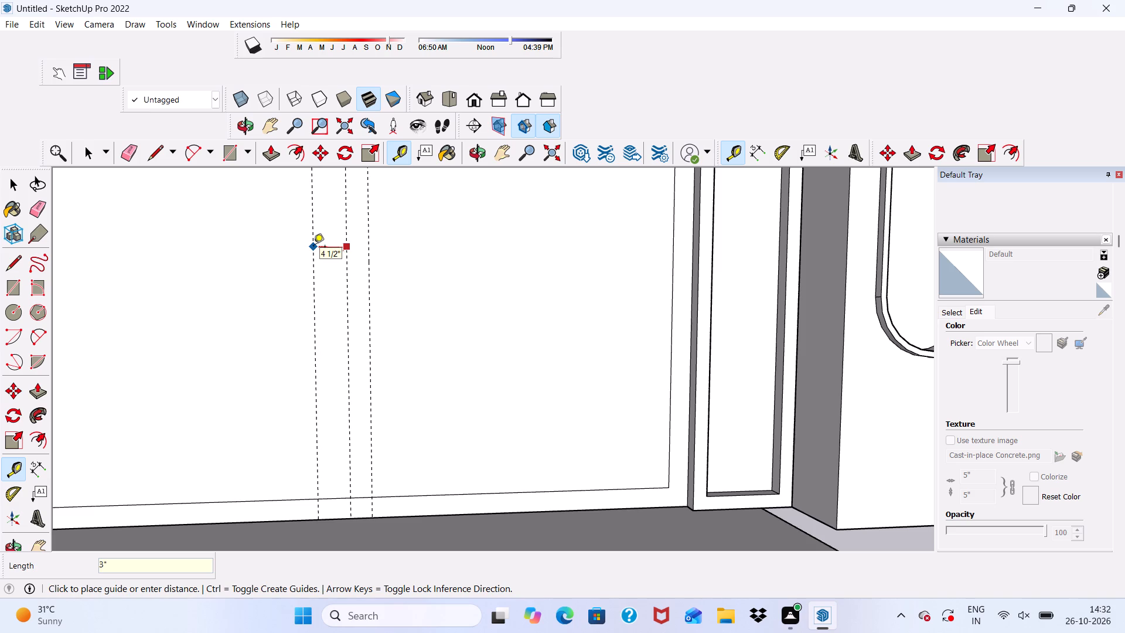
{"action": "key", "text": "Return"}
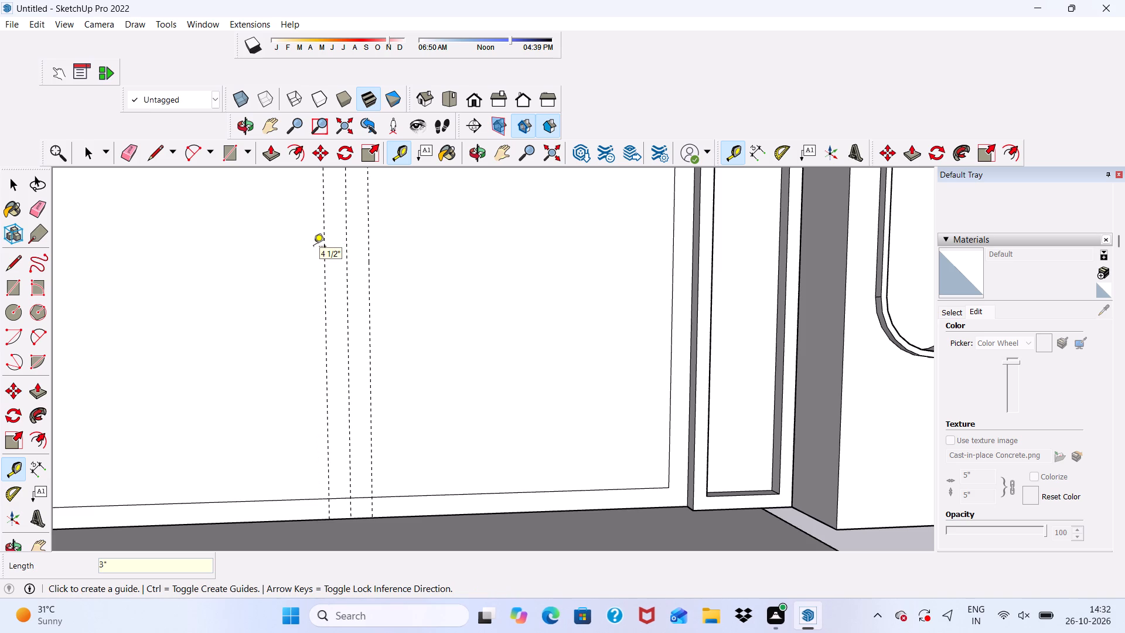
{"action": "key", "text": "space"}
Draw a vertical line 4' 9" long down the inset panel along the left-hand guide, and extend it to the wall's base edge.
{"action": "scroll", "coordinate": [316, 348], "scroll_direction": "down", "scroll_amount": 5}
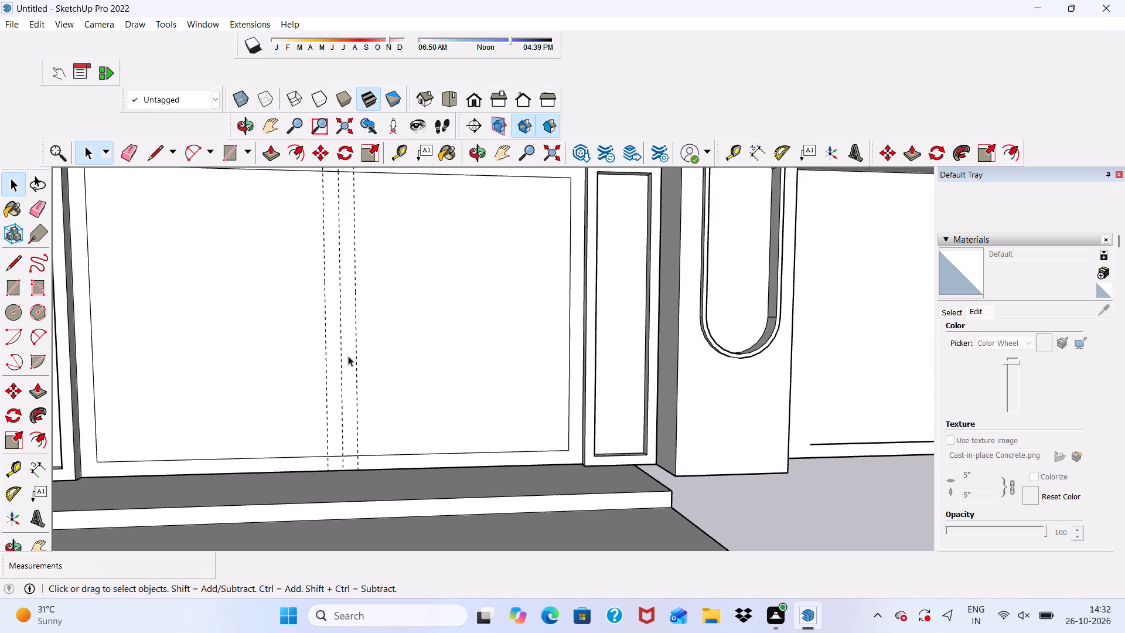
{"action": "scroll", "coordinate": [348, 356], "scroll_direction": "down", "scroll_amount": 5}
{"action": "scroll", "coordinate": [326, 253], "scroll_direction": "up", "scroll_amount": 12}
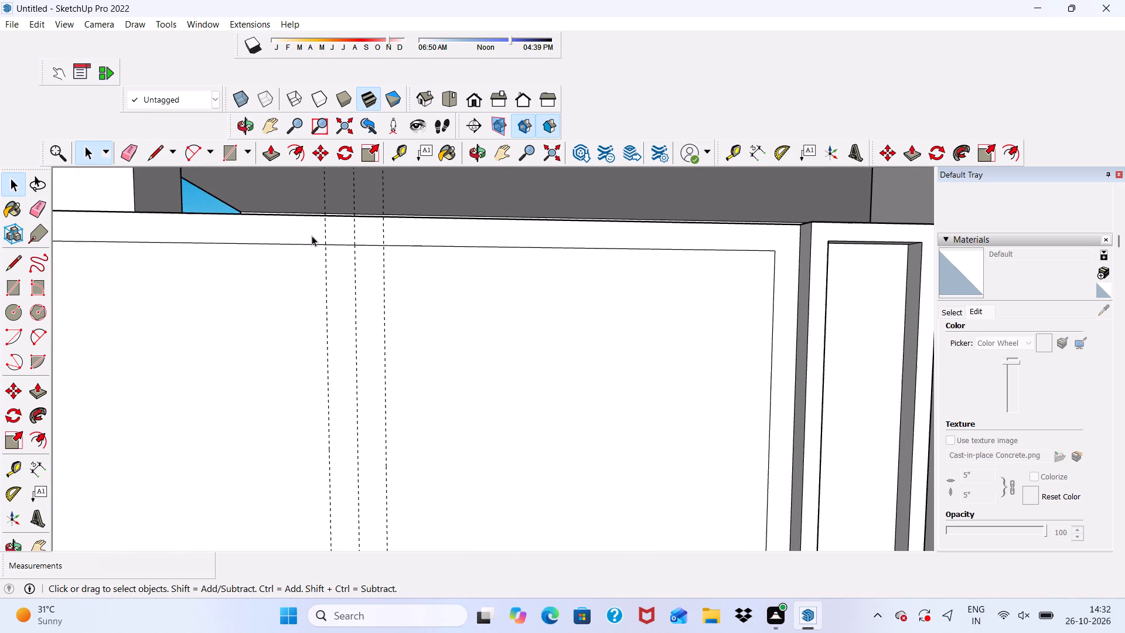
{"action": "scroll", "coordinate": [349, 310], "scroll_direction": "down", "scroll_amount": 2}
{"action": "middle_click_drag", "start_coordinate": [349, 312], "coordinate": [358, 357]}
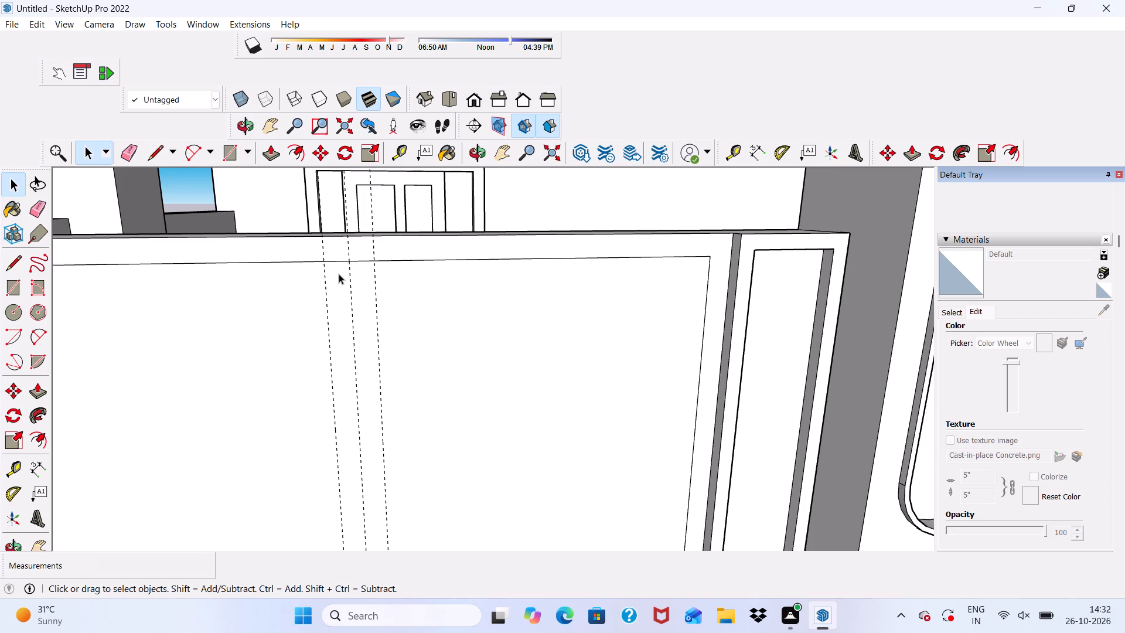
{"action": "scroll", "coordinate": [339, 273], "scroll_direction": "up", "scroll_amount": 5}
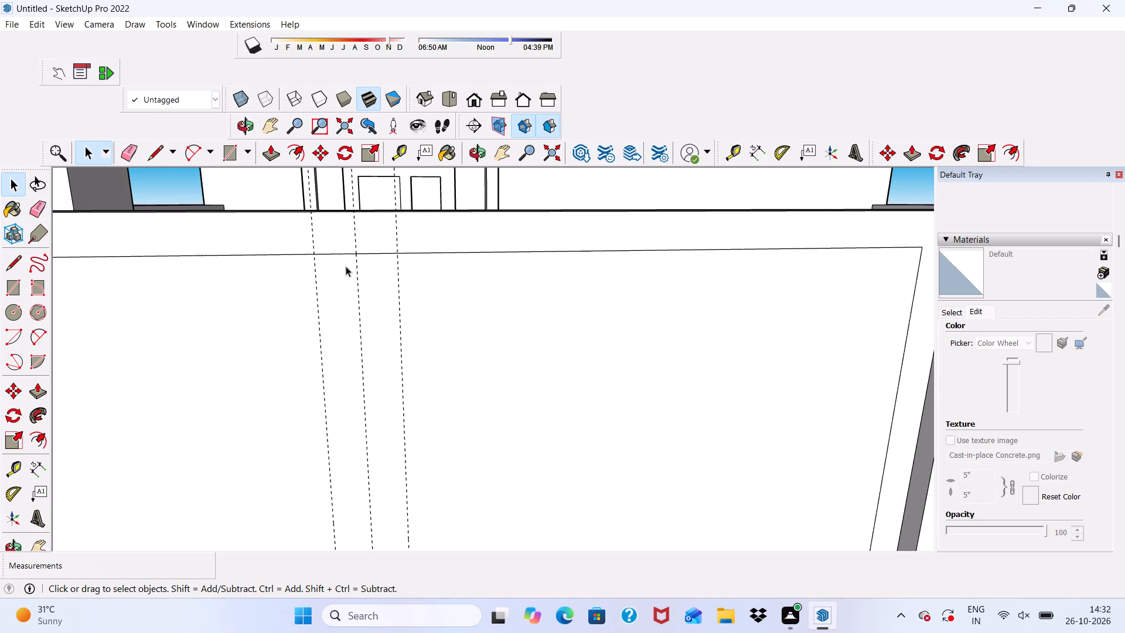
{"action": "scroll", "coordinate": [343, 263], "scroll_direction": "down", "scroll_amount": 5}
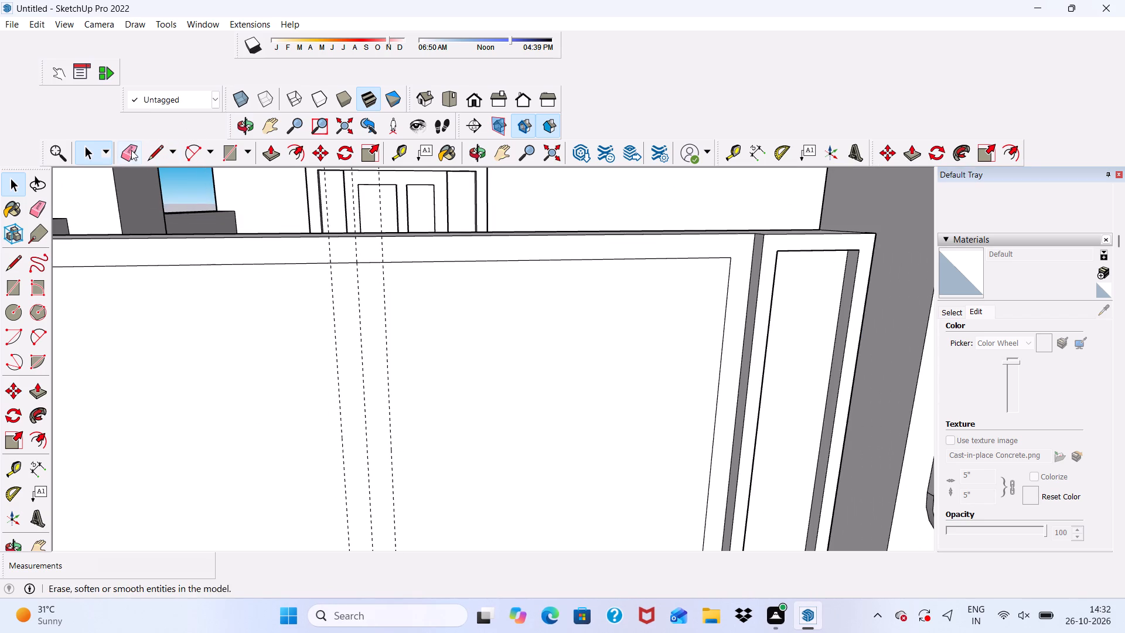
{"action": "left_click", "coordinate": [155, 149]}
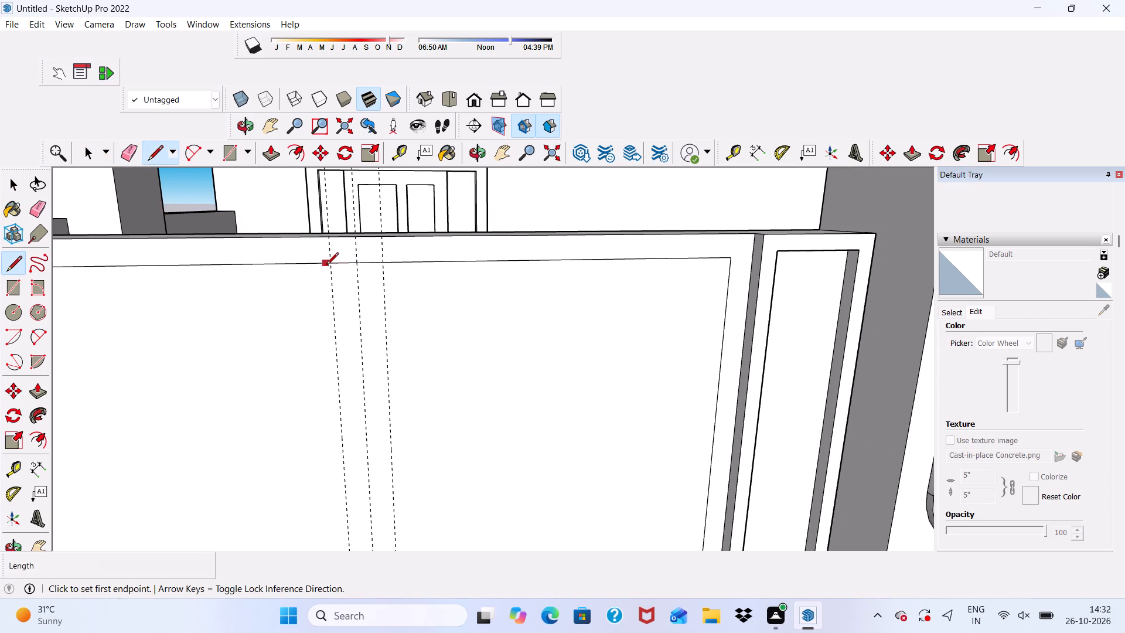
{"action": "left_click", "coordinate": [330, 268]}
{"action": "scroll", "coordinate": [332, 244], "scroll_direction": "down", "scroll_amount": 9}
{"action": "scroll", "coordinate": [380, 458], "scroll_direction": "up", "scroll_amount": 4}
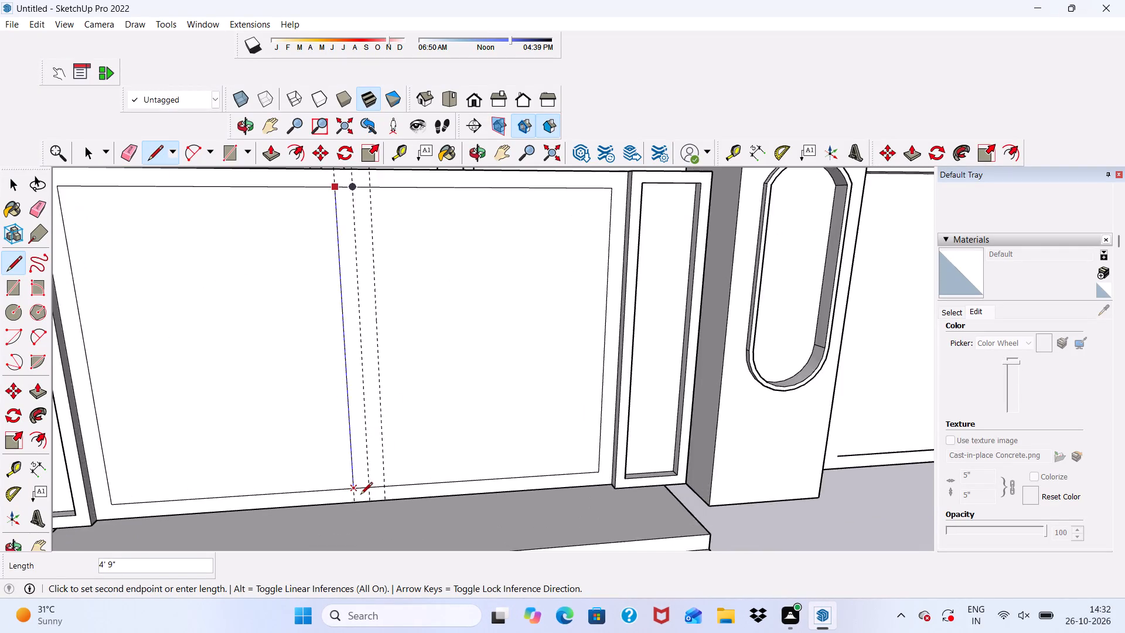
{"action": "scroll", "coordinate": [361, 495], "scroll_direction": "up", "scroll_amount": 5}
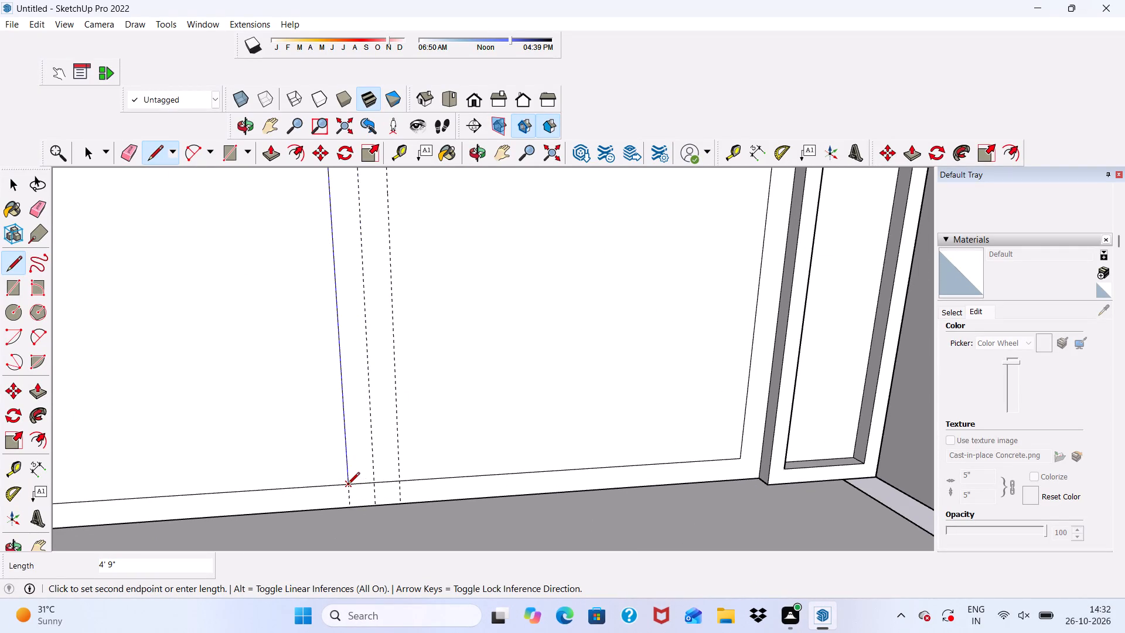
{"action": "left_click", "coordinate": [347, 485]}
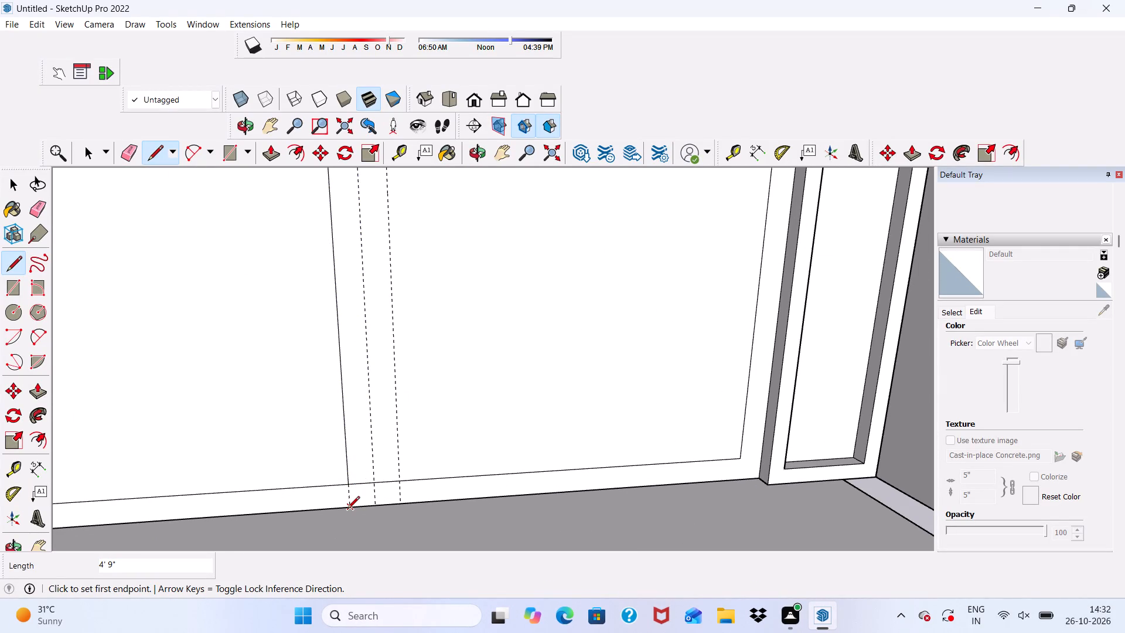
{"action": "left_click", "coordinate": [347, 509]}
{"action": "left_click", "coordinate": [346, 485]}
{"action": "scroll", "coordinate": [352, 483], "scroll_direction": "down", "scroll_amount": 4}
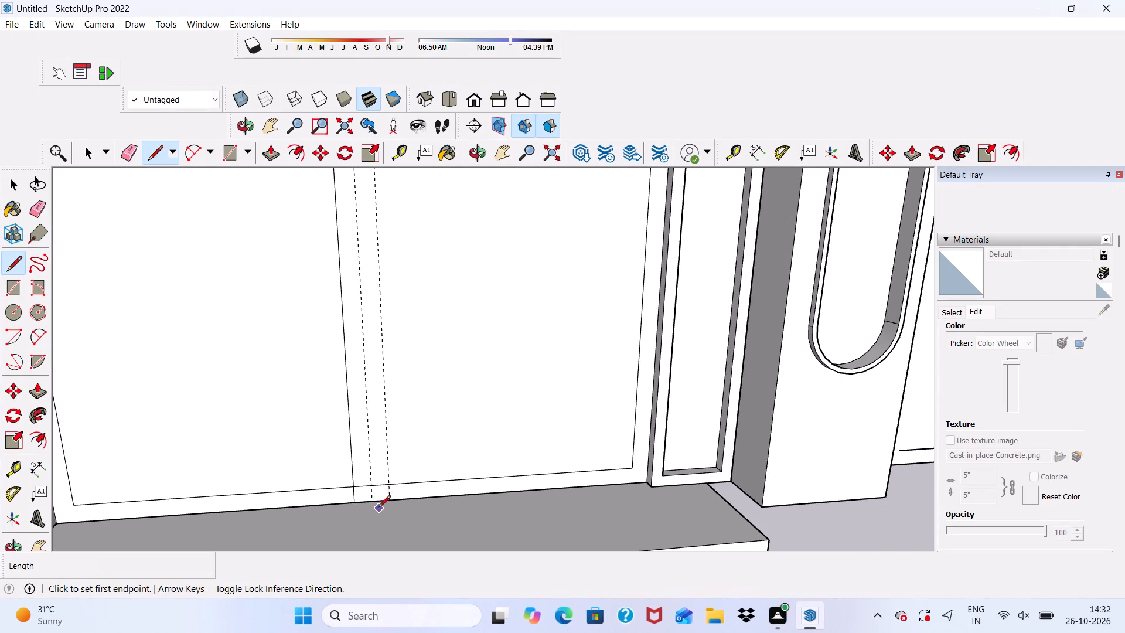
Draw a vertical line 5' 3" long along the central guide from the wall's base edge to its top edge.
{"action": "left_click", "coordinate": [373, 501]}
{"action": "scroll", "coordinate": [382, 415], "scroll_direction": "down", "scroll_amount": 5}
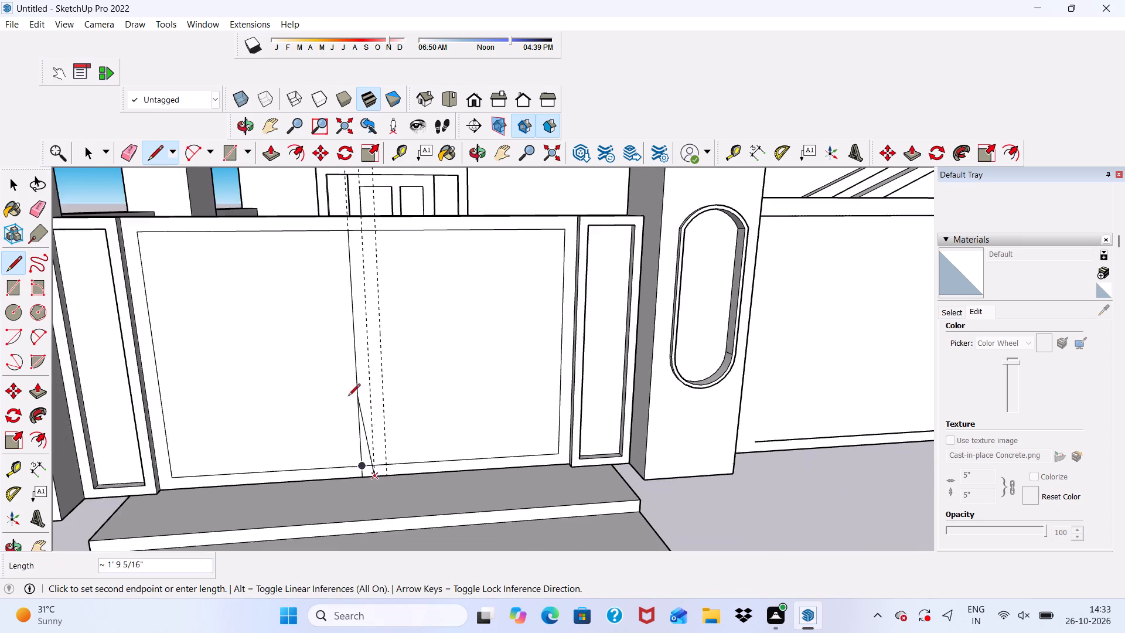
{"action": "scroll", "coordinate": [348, 397], "scroll_direction": "down", "scroll_amount": 3}
{"action": "scroll", "coordinate": [355, 309], "scroll_direction": "up", "scroll_amount": 12}
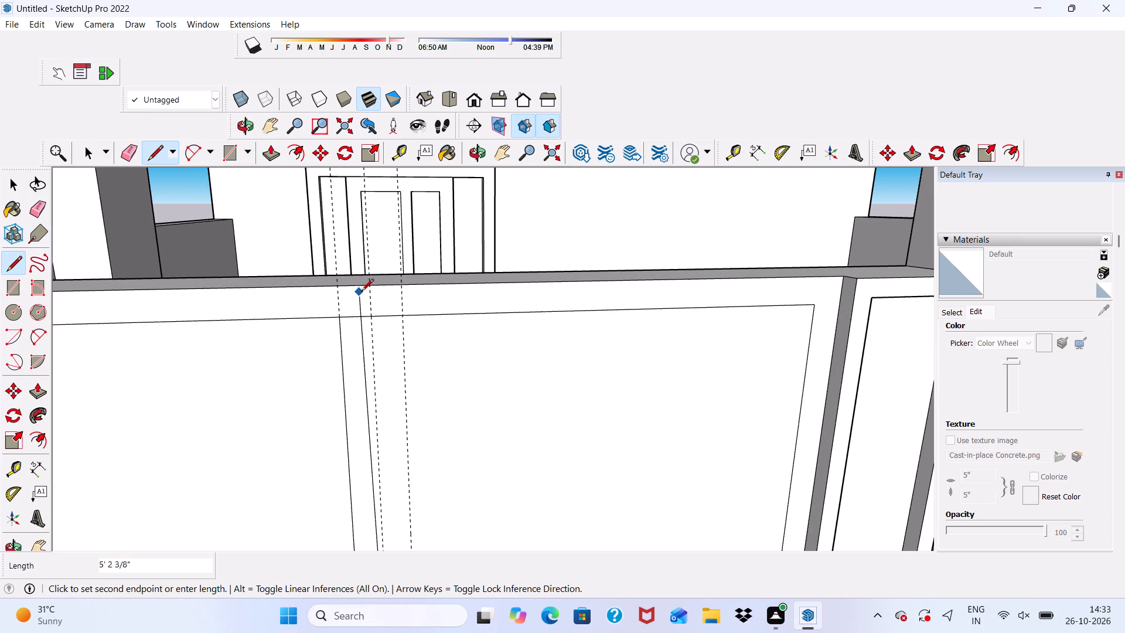
{"action": "left_click", "coordinate": [367, 290]}
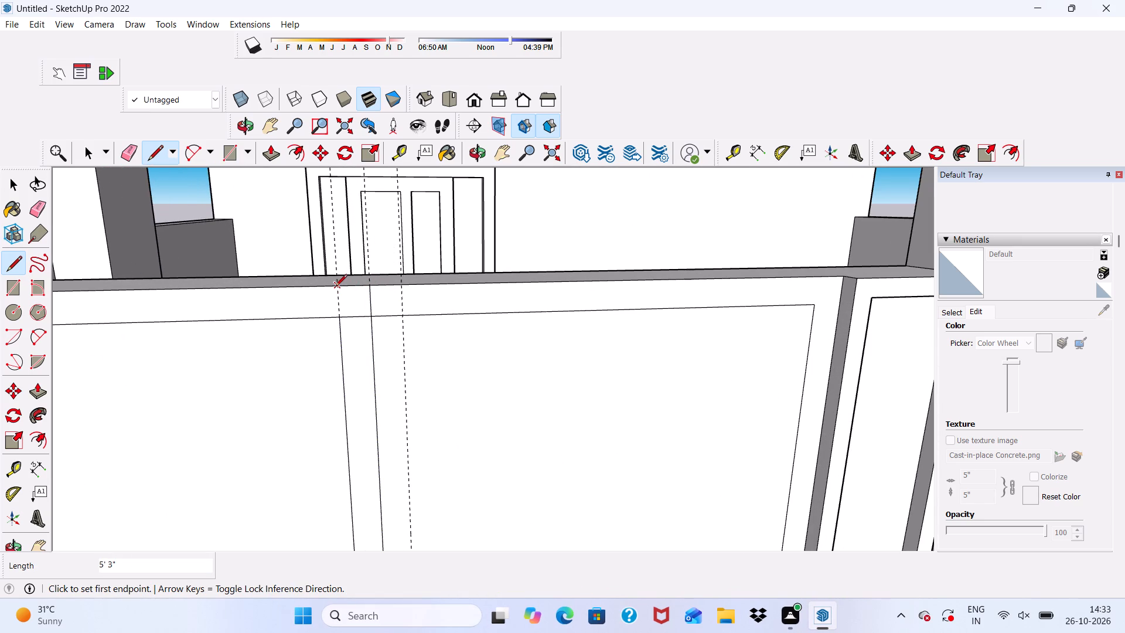
{"action": "scroll", "coordinate": [349, 300], "scroll_direction": "down", "scroll_amount": 10}
{"action": "key", "text": "space"}
Draw a vertical line along the remaining right-hand guide from the wall's top edge down to its base edge.
{"action": "scroll", "coordinate": [372, 274], "scroll_direction": "up", "scroll_amount": 3}
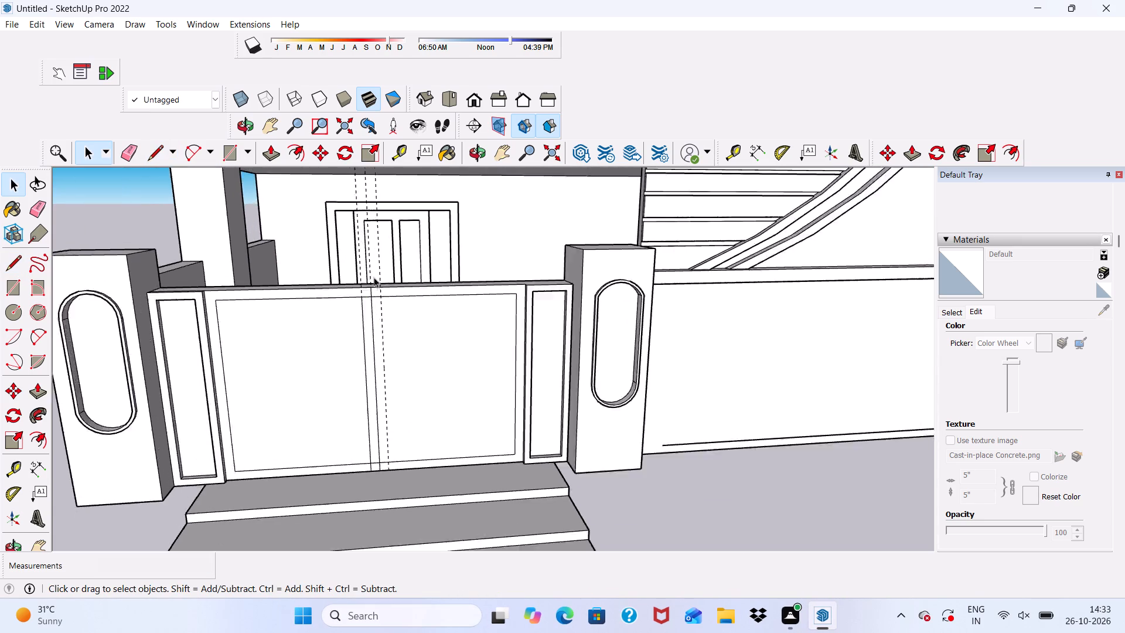
{"action": "scroll", "coordinate": [374, 277], "scroll_direction": "up", "scroll_amount": 2}
{"action": "scroll", "coordinate": [398, 318], "scroll_direction": "down", "scroll_amount": 7}
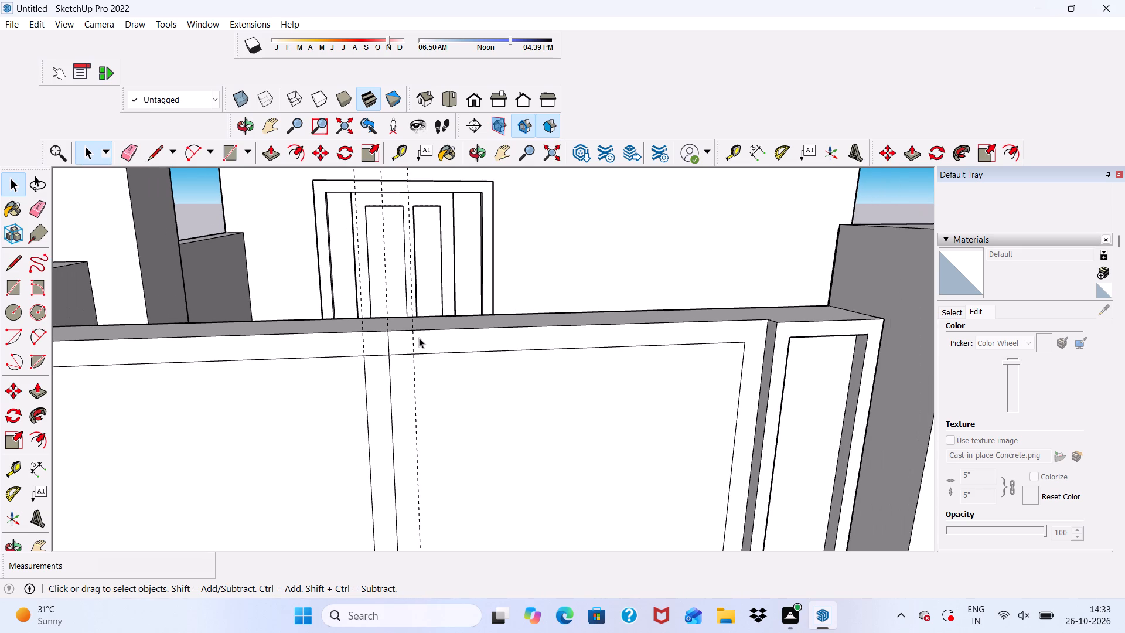
{"action": "scroll", "coordinate": [401, 380], "scroll_direction": "down", "scroll_amount": 2}
{"action": "scroll", "coordinate": [407, 382], "scroll_direction": "up", "scroll_amount": 1}
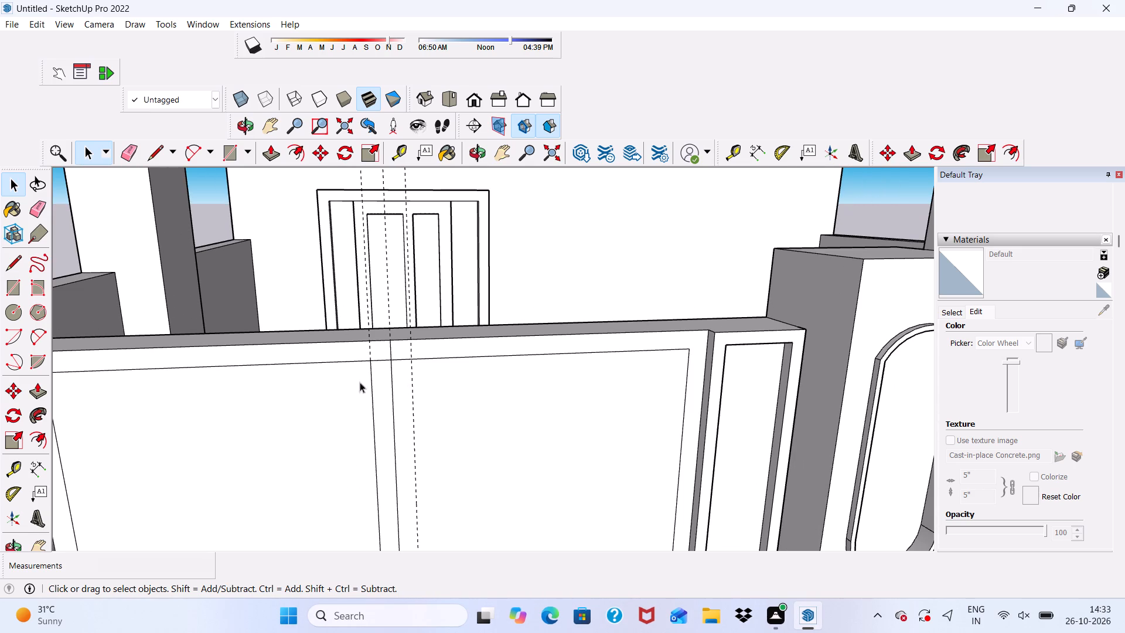
{"action": "scroll", "coordinate": [441, 408], "scroll_direction": "down", "scroll_amount": 1}
{"action": "scroll", "coordinate": [407, 392], "scroll_direction": "up", "scroll_amount": 12}
{"action": "scroll", "coordinate": [355, 243], "scroll_direction": "up", "scroll_amount": 4}
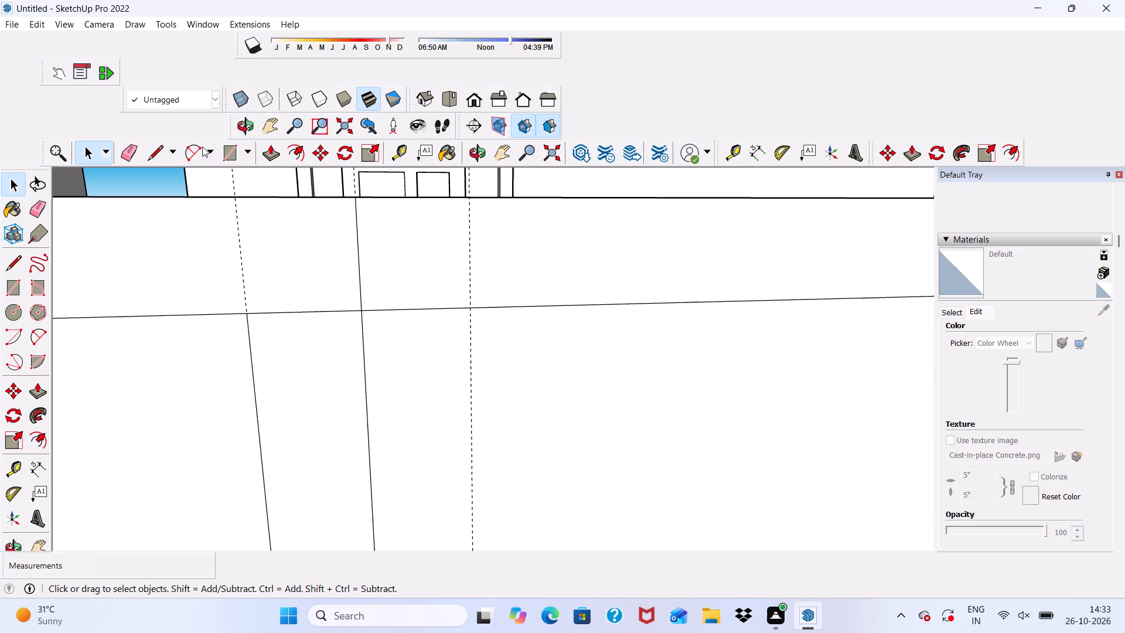
{"action": "left_click", "coordinate": [392, 150]}
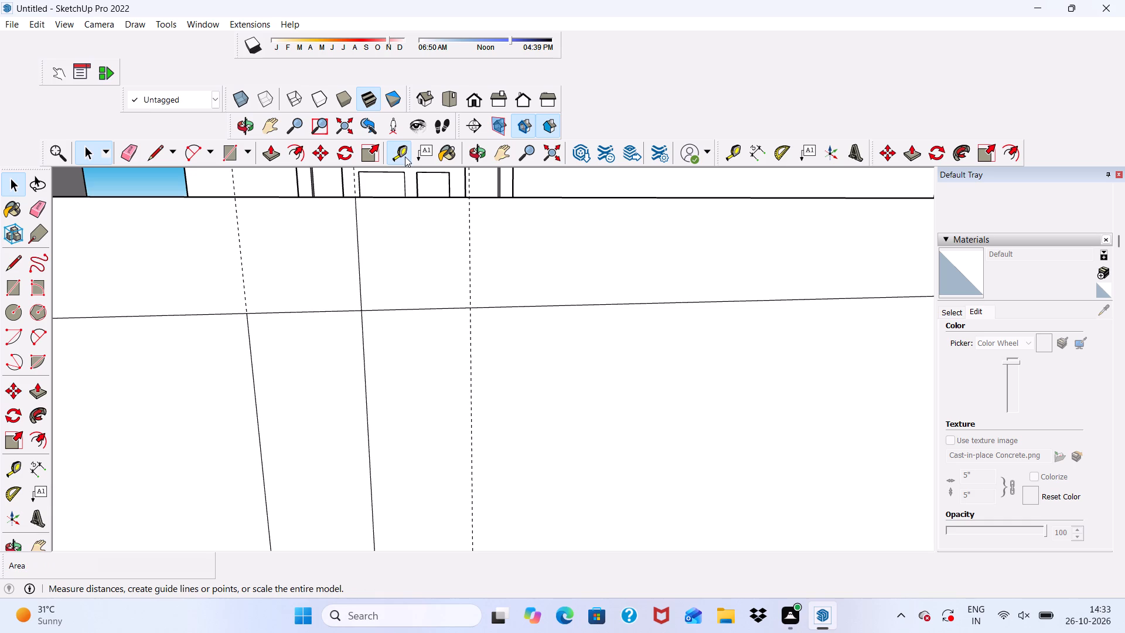
{"action": "scroll", "coordinate": [387, 308], "scroll_direction": "down", "scroll_amount": 5}
{"action": "scroll", "coordinate": [389, 382], "scroll_direction": "up", "scroll_amount": 6}
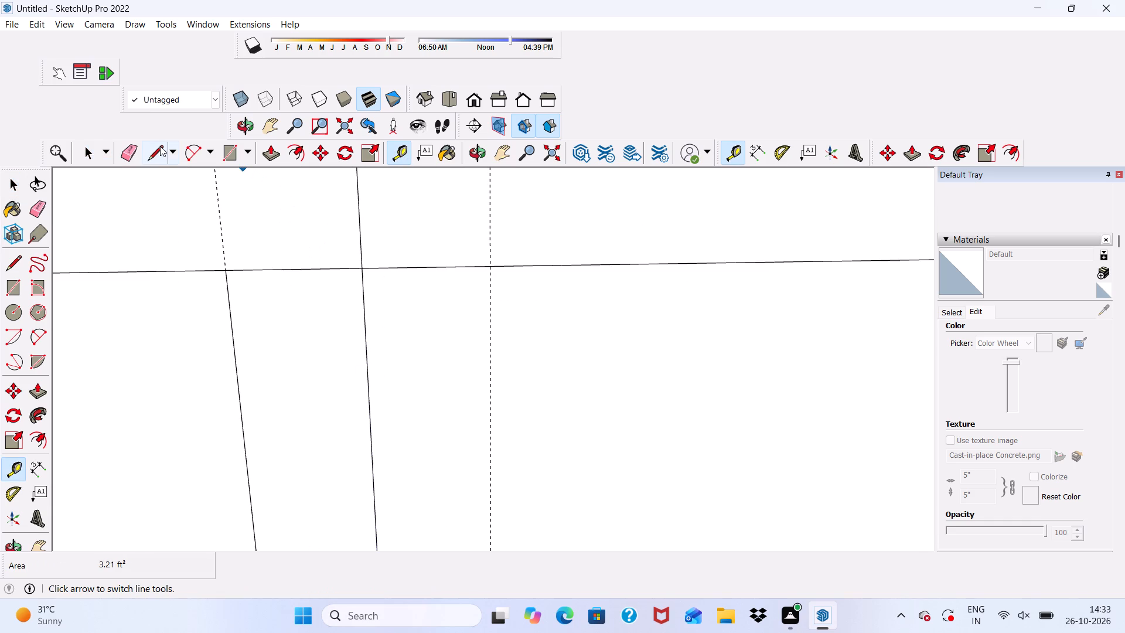
{"action": "left_click", "coordinate": [160, 146]}
{"action": "scroll", "coordinate": [276, 200], "scroll_direction": "down", "scroll_amount": 4}
{"action": "scroll", "coordinate": [441, 227], "scroll_direction": "down", "scroll_amount": 9}
{"action": "scroll", "coordinate": [420, 252], "scroll_direction": "up", "scroll_amount": 3}
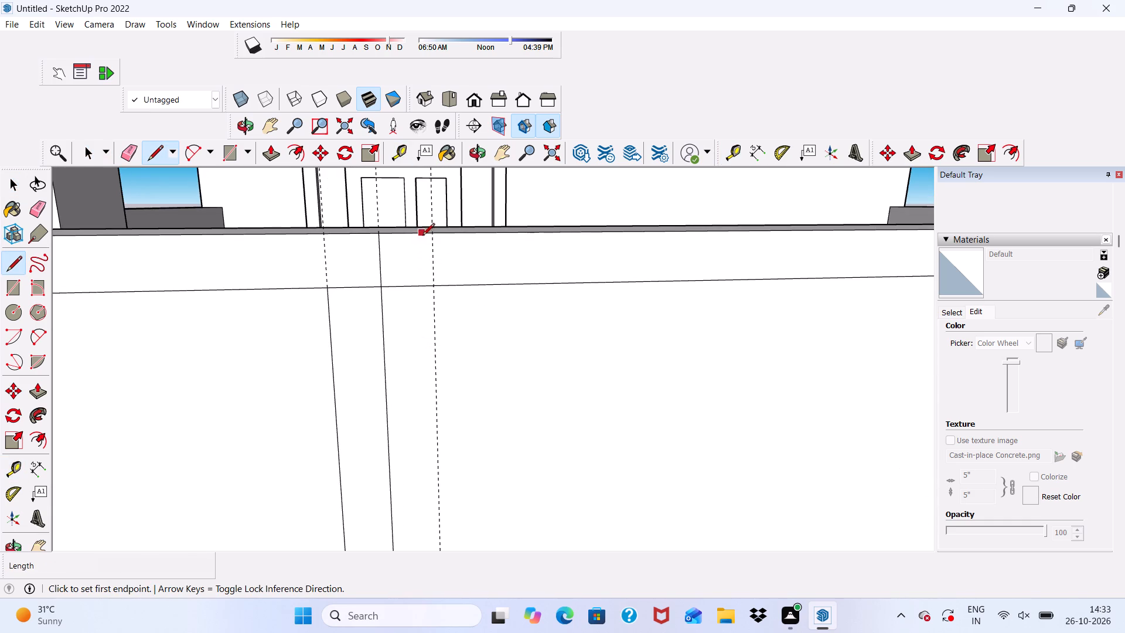
{"action": "left_click", "coordinate": [433, 237]}
{"action": "scroll", "coordinate": [426, 274], "scroll_direction": "down", "scroll_amount": 11}
{"action": "scroll", "coordinate": [422, 441], "scroll_direction": "up", "scroll_amount": 11}
{"action": "left_click", "coordinate": [426, 439]}
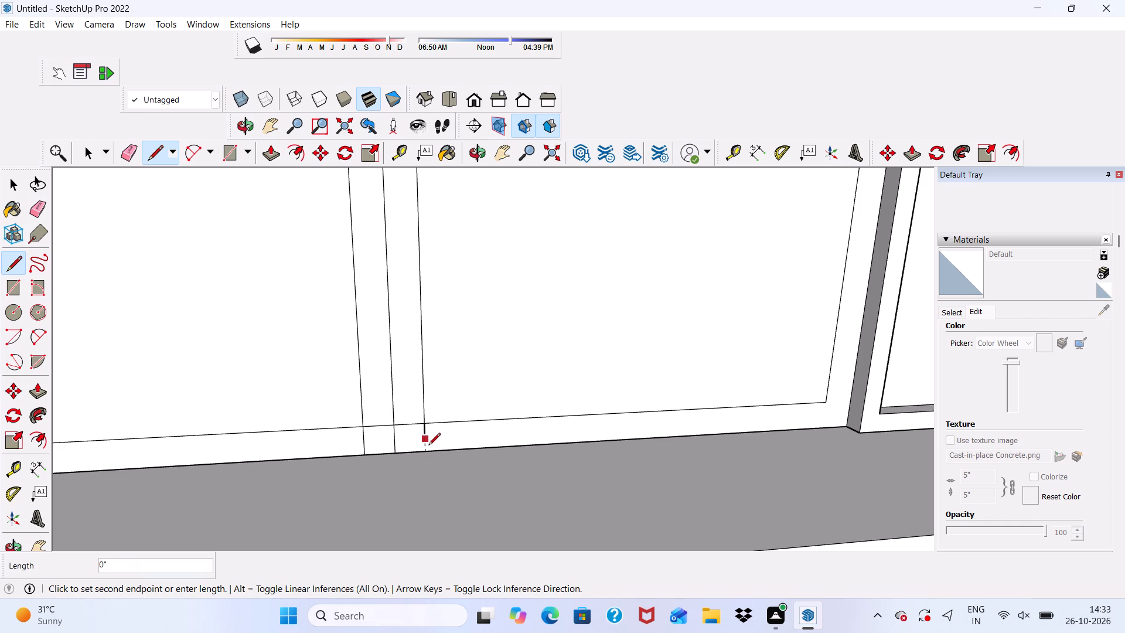
{"action": "left_click", "coordinate": [424, 441]}
{"action": "left_click", "coordinate": [428, 452]}
{"action": "scroll", "coordinate": [426, 428], "scroll_direction": "down", "scroll_amount": 5}
{"action": "scroll", "coordinate": [461, 441], "scroll_direction": "up", "scroll_amount": 1}
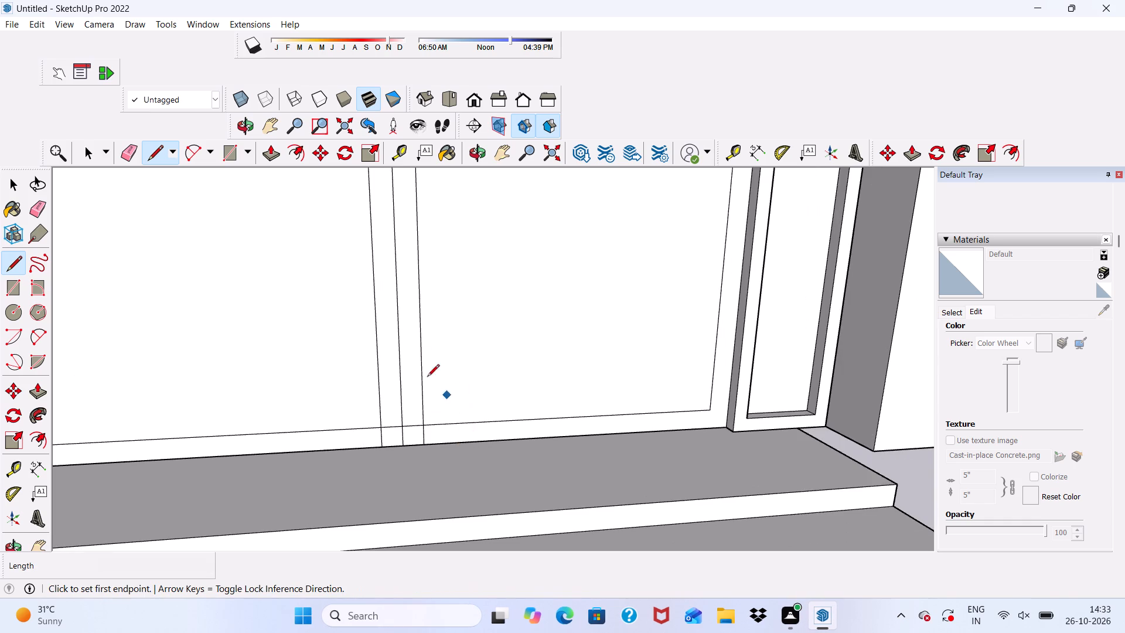
{"action": "key", "text": "space"}
Erase the right-hand vertical line inside the inset panel and above it, together with its guide.
{"action": "scroll", "coordinate": [408, 365], "scroll_direction": "down", "scroll_amount": 12}
{"action": "scroll", "coordinate": [383, 254], "scroll_direction": "up", "scroll_amount": 5}
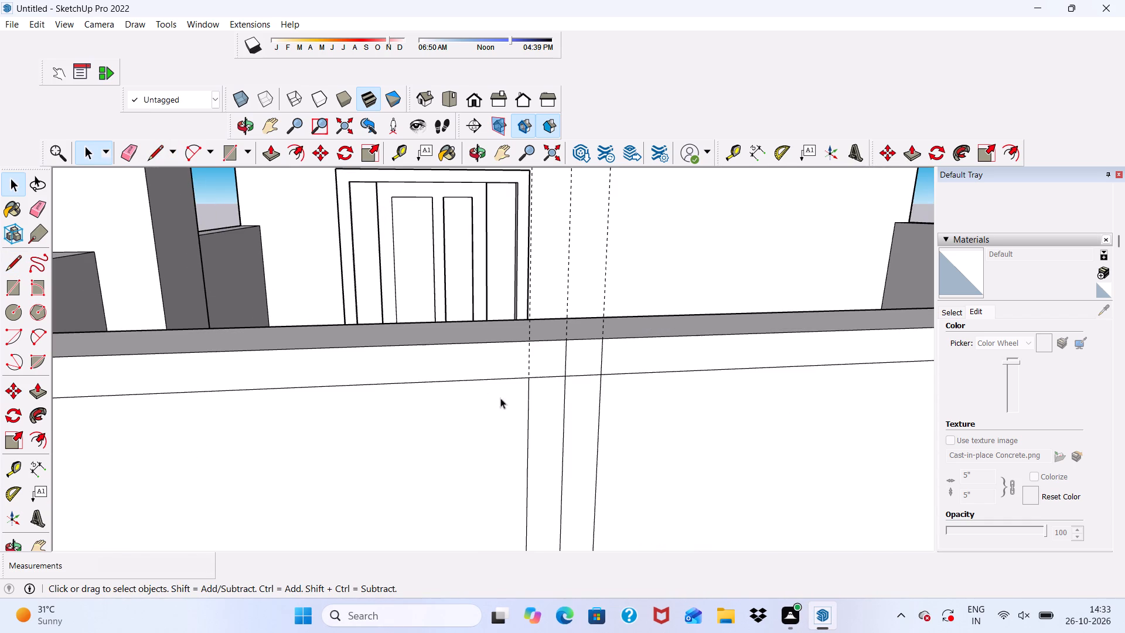
{"action": "left_click", "coordinate": [506, 415]}
{"action": "scroll", "coordinate": [504, 362], "scroll_direction": "down", "scroll_amount": 6}
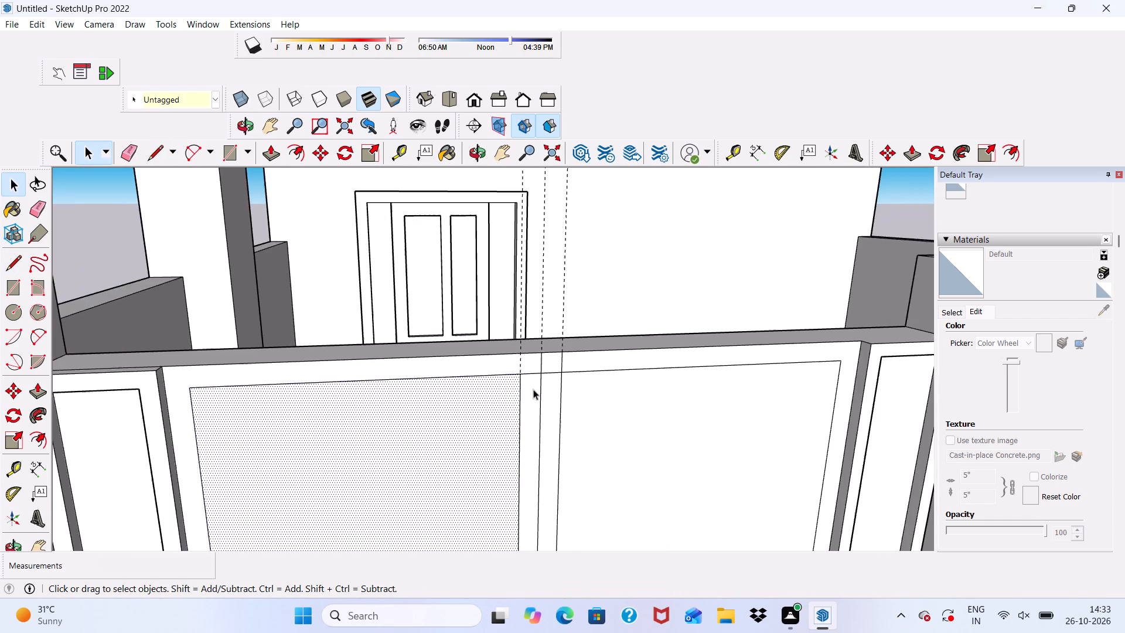
{"action": "middle_click_drag", "start_coordinate": [533, 389], "coordinate": [492, 381]}
{"action": "scroll", "coordinate": [518, 394], "scroll_direction": "up", "scroll_amount": 6}
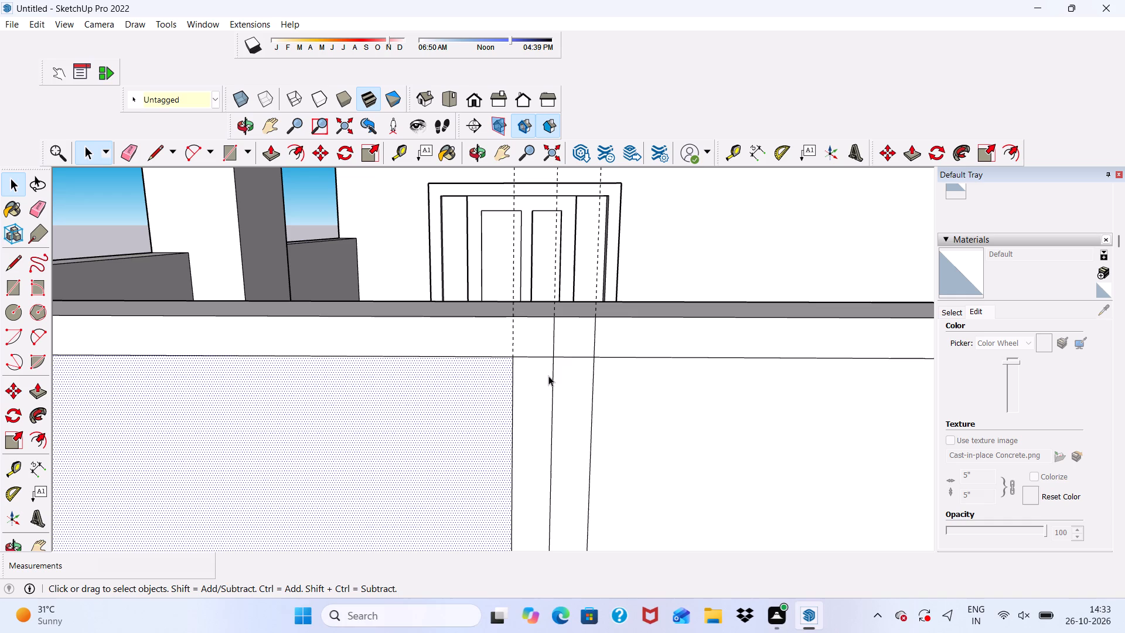
{"action": "scroll", "coordinate": [542, 363], "scroll_direction": "down", "scroll_amount": 5}
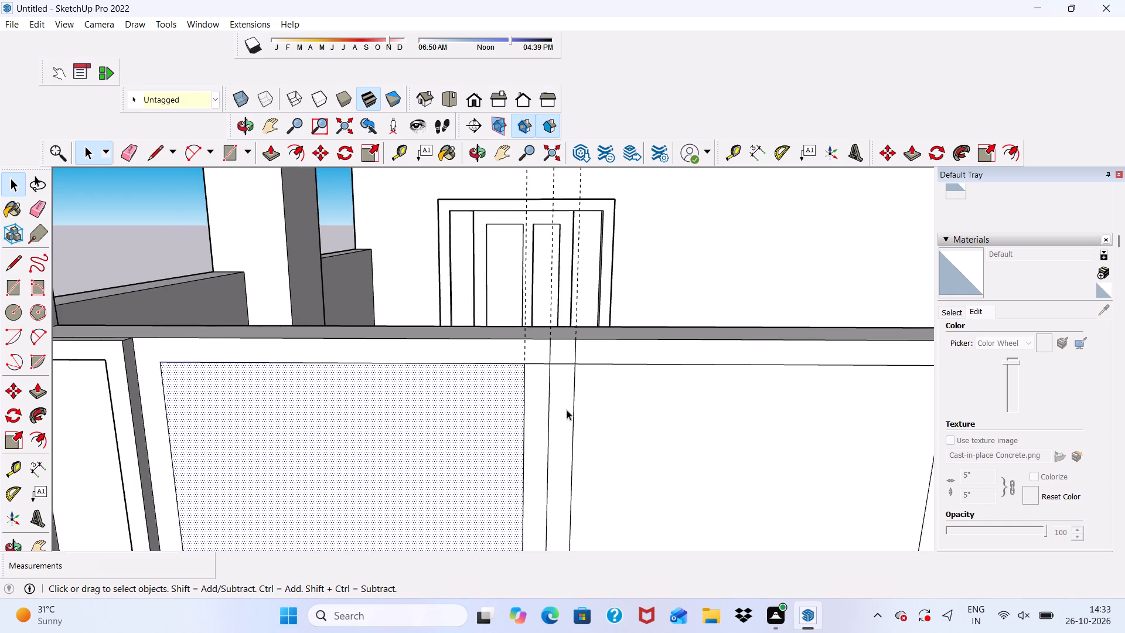
{"action": "middle_click_drag", "start_coordinate": [570, 415], "coordinate": [544, 404]}
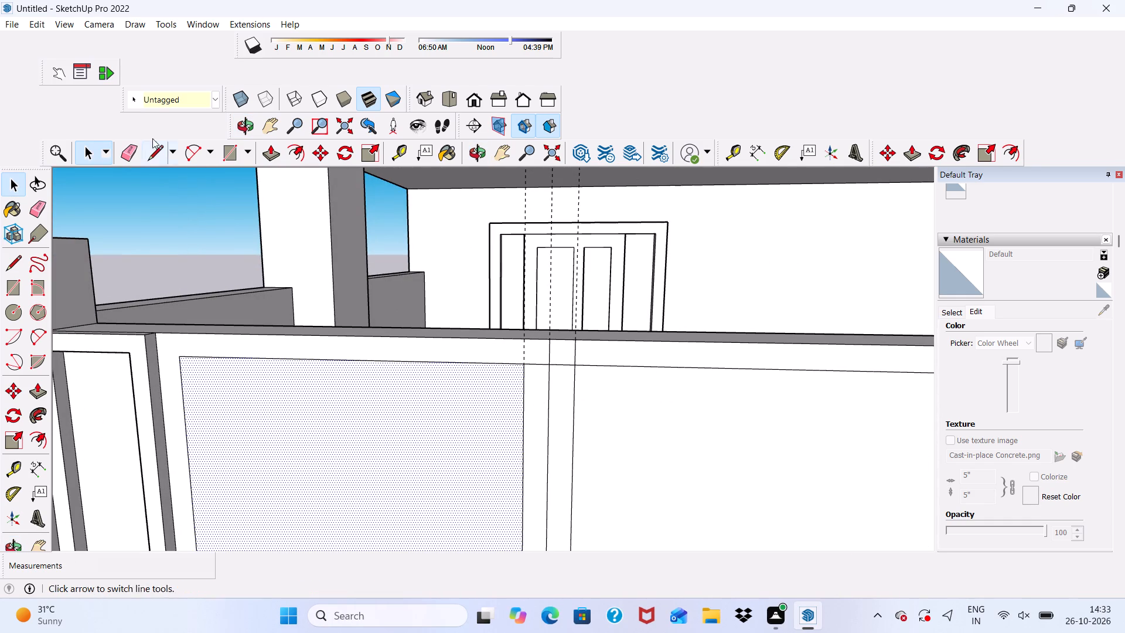
{"action": "left_click", "coordinate": [132, 149]}
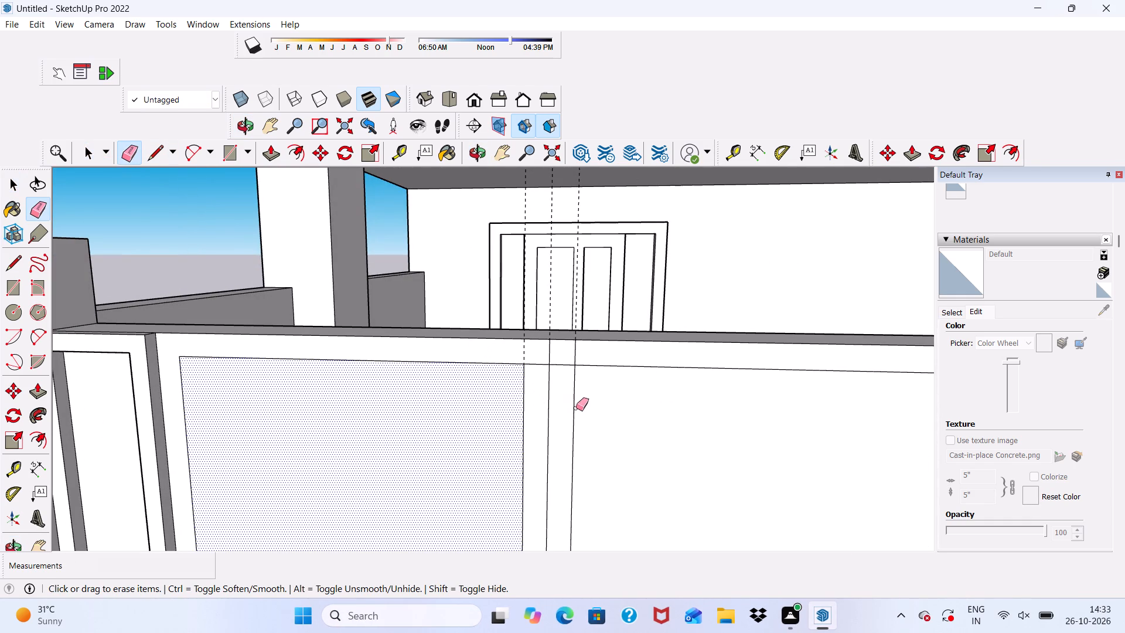
{"action": "left_click", "coordinate": [579, 412]}
{"action": "left_click_drag", "start_coordinate": [578, 407], "coordinate": [573, 417]}
{"action": "scroll", "coordinate": [541, 360], "scroll_direction": "down", "scroll_amount": 6}
{"action": "scroll", "coordinate": [560, 373], "scroll_direction": "up", "scroll_amount": 6}
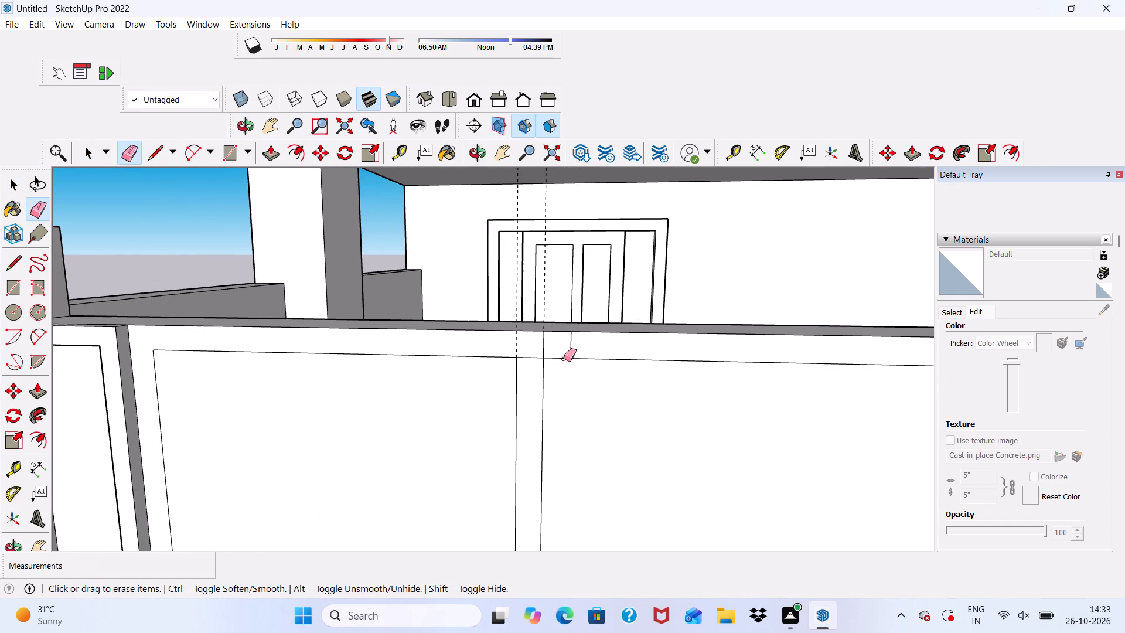
{"action": "left_click", "coordinate": [562, 348]}
{"action": "left_click_drag", "start_coordinate": [563, 346], "coordinate": [570, 345]}
{"action": "left_click", "coordinate": [563, 344]}
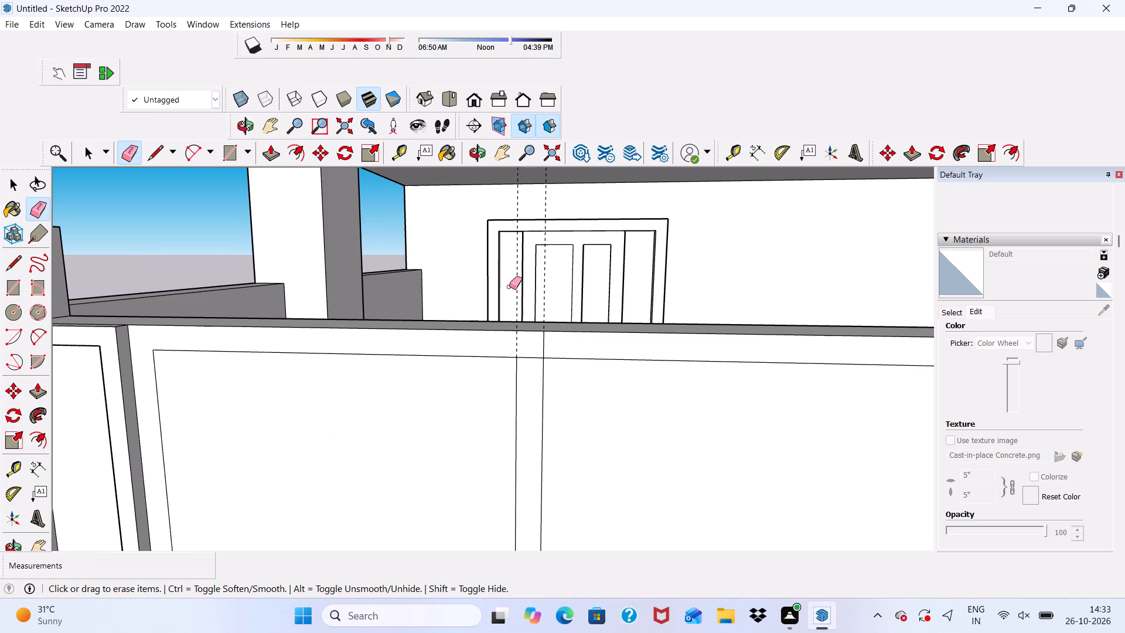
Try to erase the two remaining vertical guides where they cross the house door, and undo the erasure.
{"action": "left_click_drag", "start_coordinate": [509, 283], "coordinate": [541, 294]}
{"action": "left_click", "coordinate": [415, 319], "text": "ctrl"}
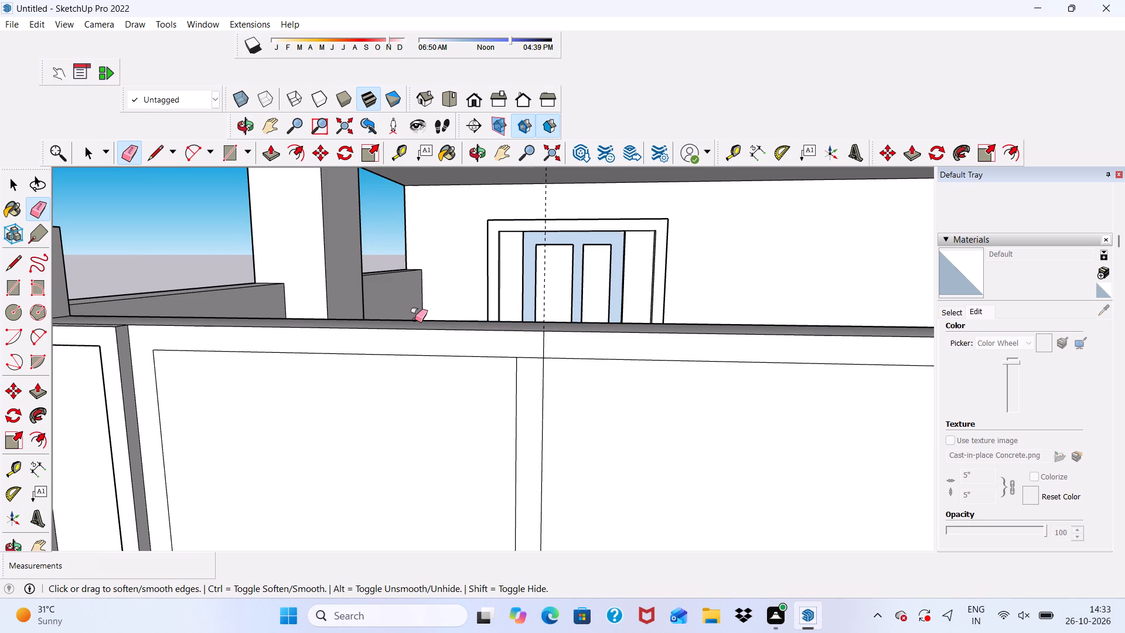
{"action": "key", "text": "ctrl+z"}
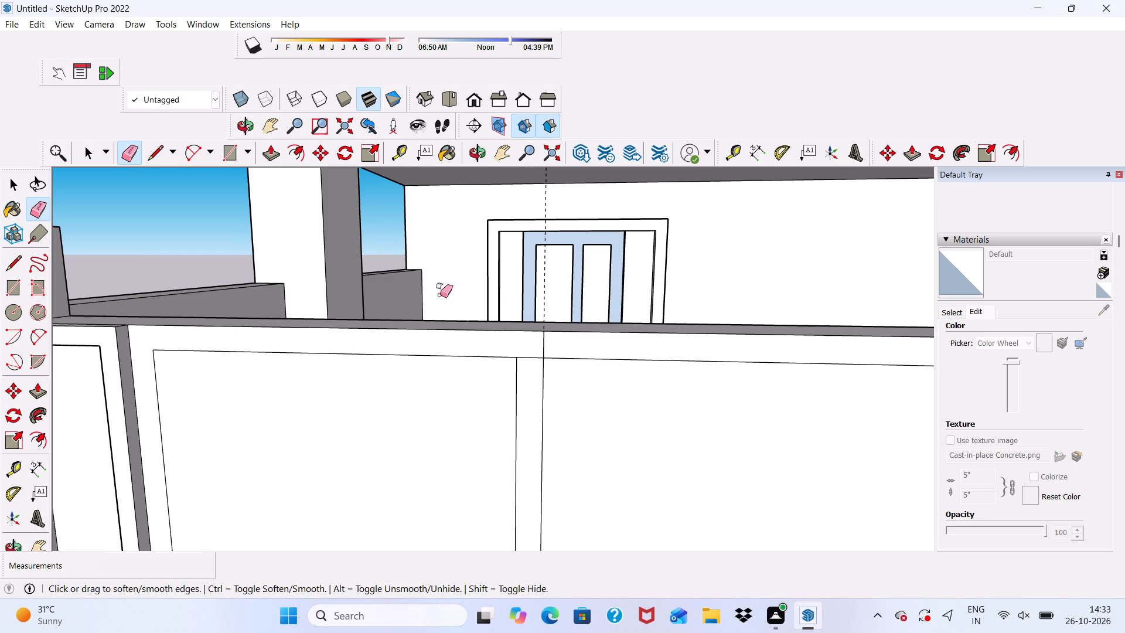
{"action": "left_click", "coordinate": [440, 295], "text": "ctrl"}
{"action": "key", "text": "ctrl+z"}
Erase the two remaining vertical guides above the wall, clear of the house door.
{"action": "left_click_drag", "start_coordinate": [508, 195], "coordinate": [548, 195]}
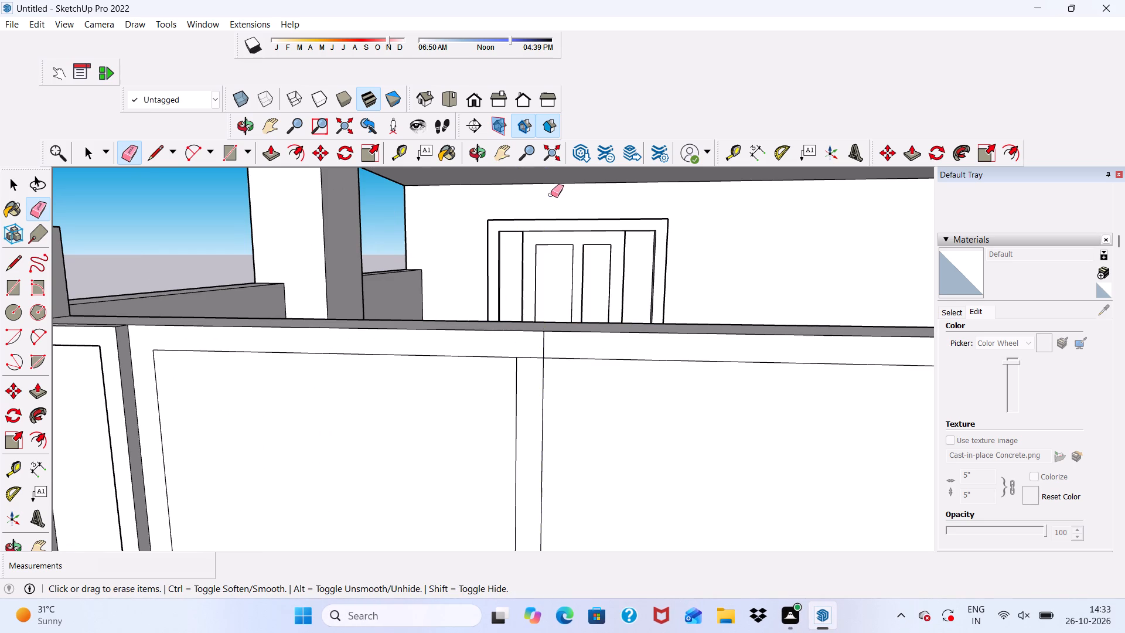
{"action": "scroll", "coordinate": [469, 268], "scroll_direction": "down", "scroll_amount": 6}
{"action": "key", "text": "space"}
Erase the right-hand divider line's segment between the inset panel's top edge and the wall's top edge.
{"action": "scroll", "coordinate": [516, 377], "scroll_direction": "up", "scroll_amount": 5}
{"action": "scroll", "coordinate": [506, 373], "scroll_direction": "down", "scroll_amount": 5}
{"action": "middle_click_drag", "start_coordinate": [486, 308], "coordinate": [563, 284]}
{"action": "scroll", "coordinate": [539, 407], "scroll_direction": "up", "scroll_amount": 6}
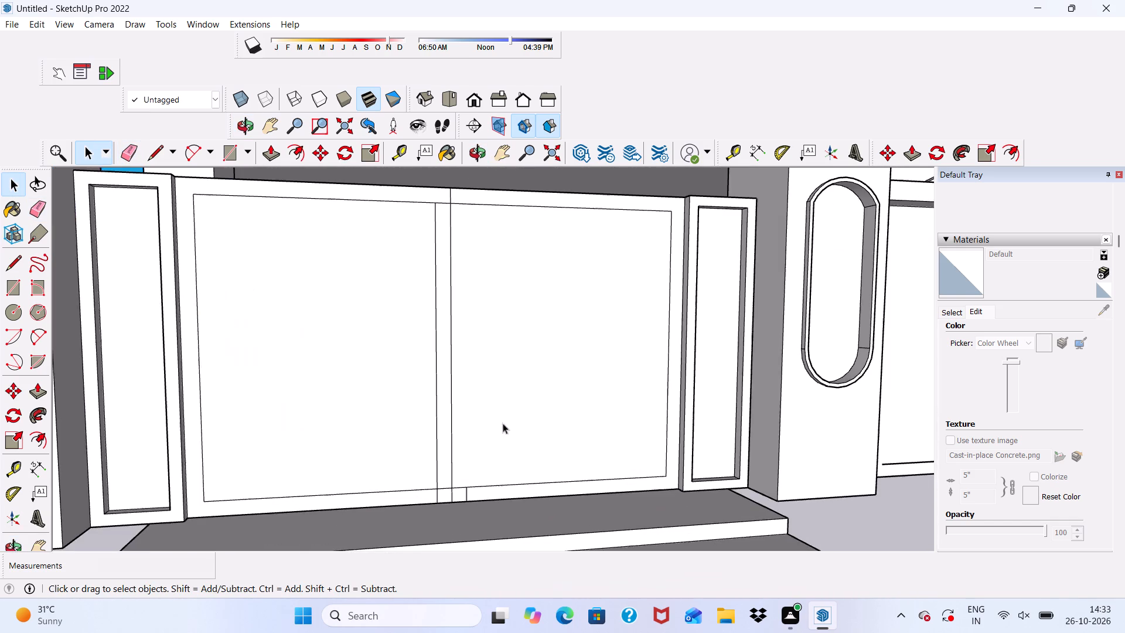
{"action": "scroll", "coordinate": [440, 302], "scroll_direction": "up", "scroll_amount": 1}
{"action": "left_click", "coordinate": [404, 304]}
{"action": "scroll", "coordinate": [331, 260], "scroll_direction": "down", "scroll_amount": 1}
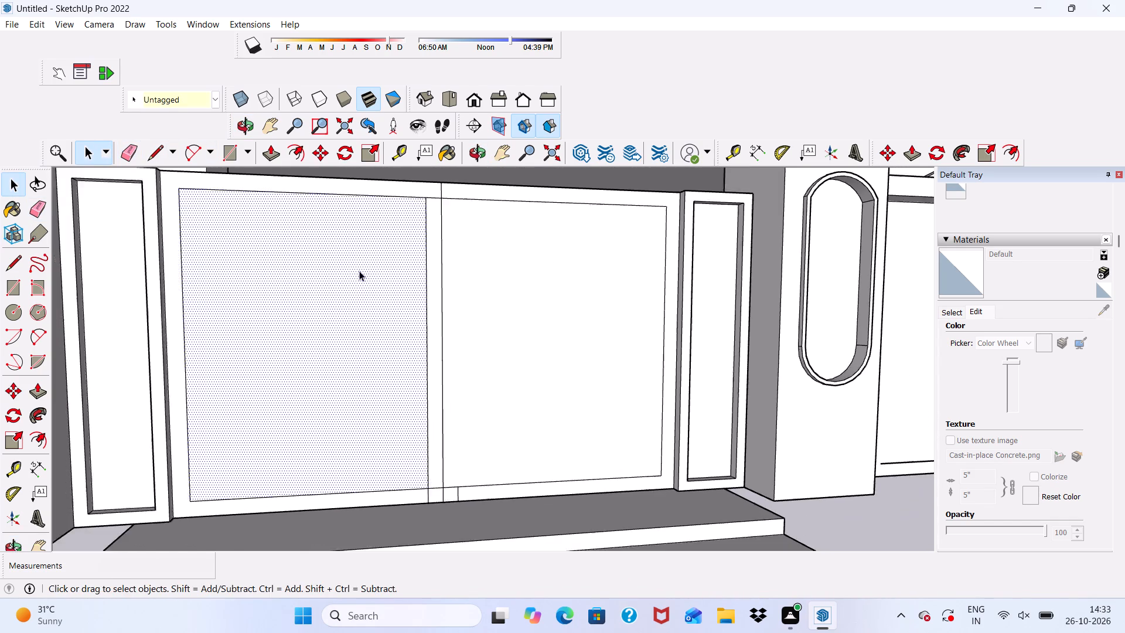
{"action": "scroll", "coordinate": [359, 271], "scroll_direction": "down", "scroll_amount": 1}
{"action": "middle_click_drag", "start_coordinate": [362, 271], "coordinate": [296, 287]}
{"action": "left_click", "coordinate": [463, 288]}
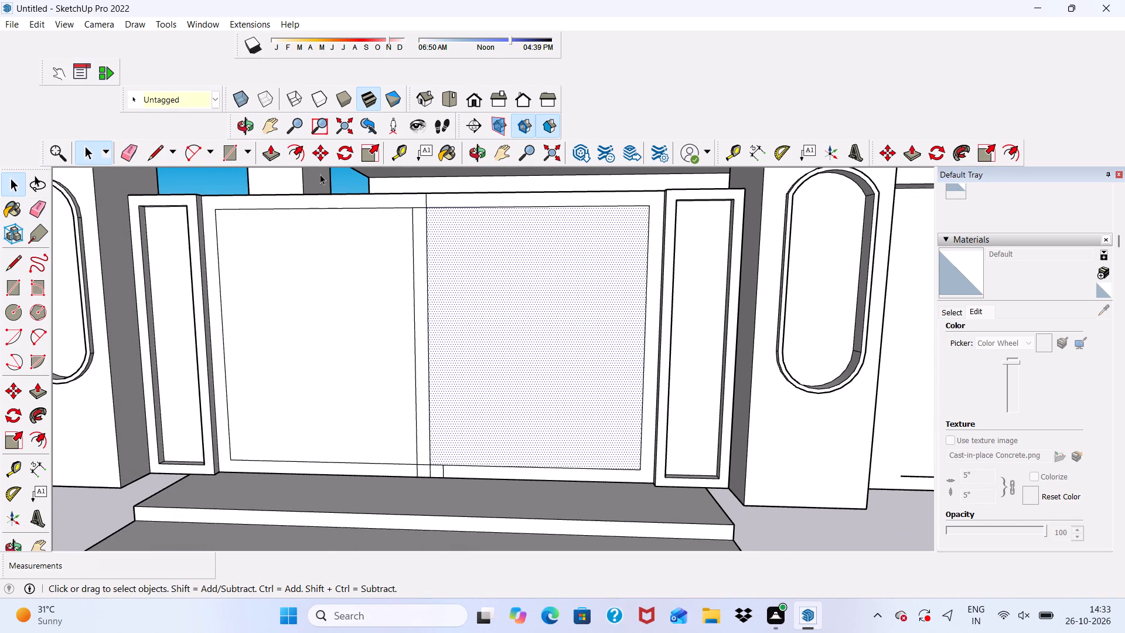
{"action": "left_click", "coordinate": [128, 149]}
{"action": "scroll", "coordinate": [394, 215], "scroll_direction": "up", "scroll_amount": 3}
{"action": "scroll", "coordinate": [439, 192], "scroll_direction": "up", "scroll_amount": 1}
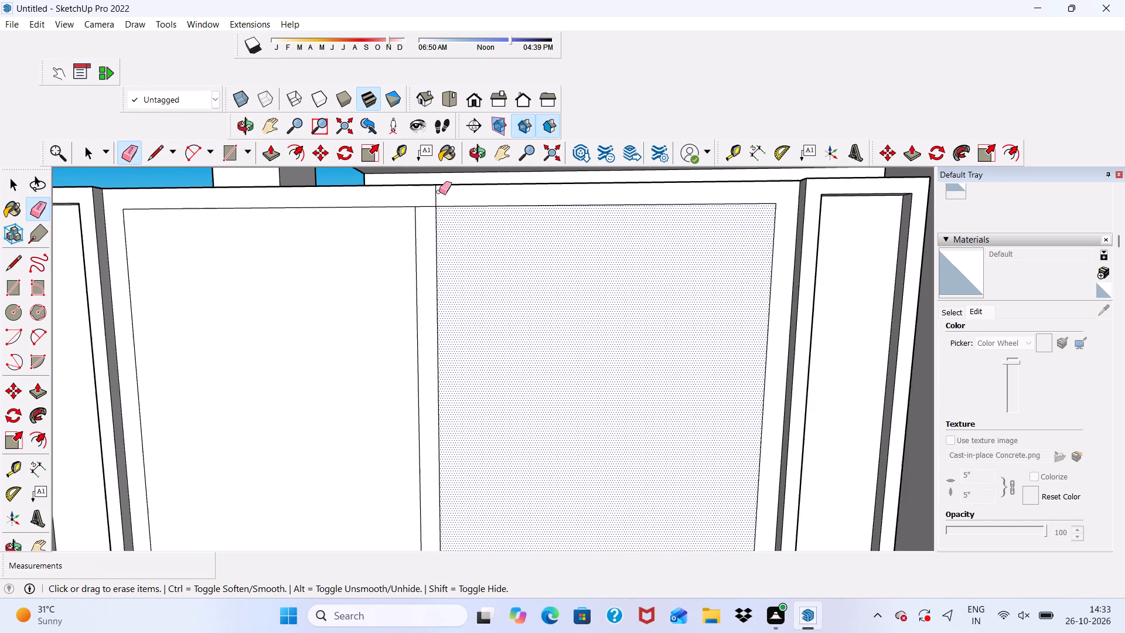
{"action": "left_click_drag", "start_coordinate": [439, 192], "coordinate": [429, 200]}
Erase the short stray vertical line beside the divider, between the inset panel's bottom edge and the wall's base.
{"action": "scroll", "coordinate": [429, 200], "scroll_direction": "down", "scroll_amount": 6}
{"action": "scroll", "coordinate": [483, 411], "scroll_direction": "up", "scroll_amount": 6}
{"action": "scroll", "coordinate": [425, 447], "scroll_direction": "down", "scroll_amount": 2}
{"action": "scroll", "coordinate": [434, 469], "scroll_direction": "up", "scroll_amount": 6}
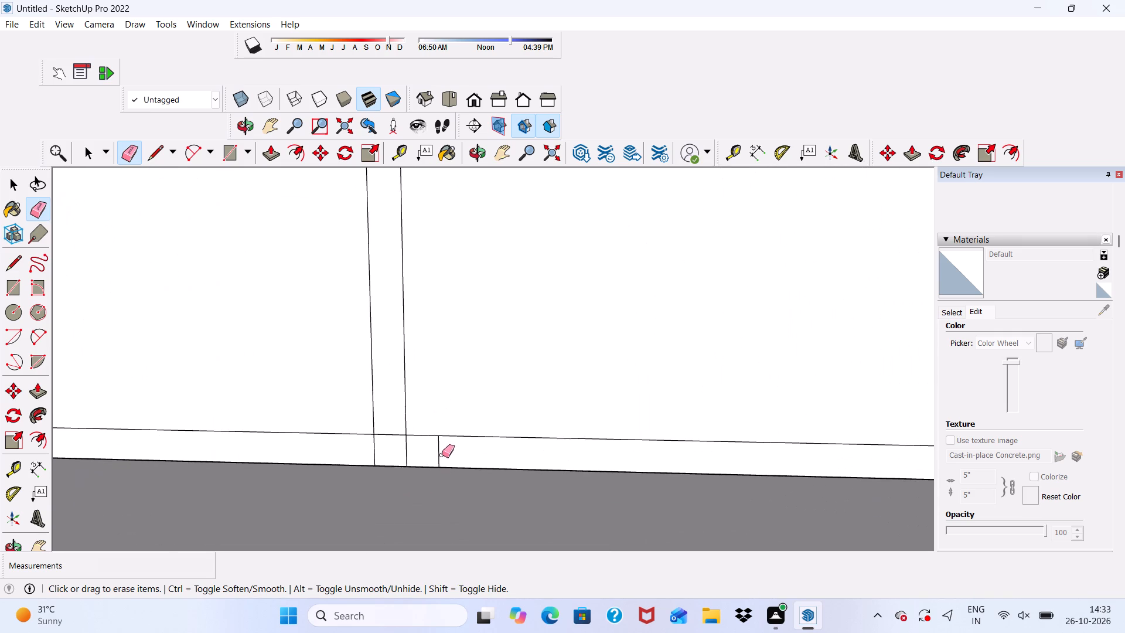
{"action": "left_click_drag", "start_coordinate": [441, 454], "coordinate": [427, 457]}
{"action": "scroll", "coordinate": [424, 454], "scroll_direction": "down", "scroll_amount": 6}
{"action": "left_click", "coordinate": [421, 455]}
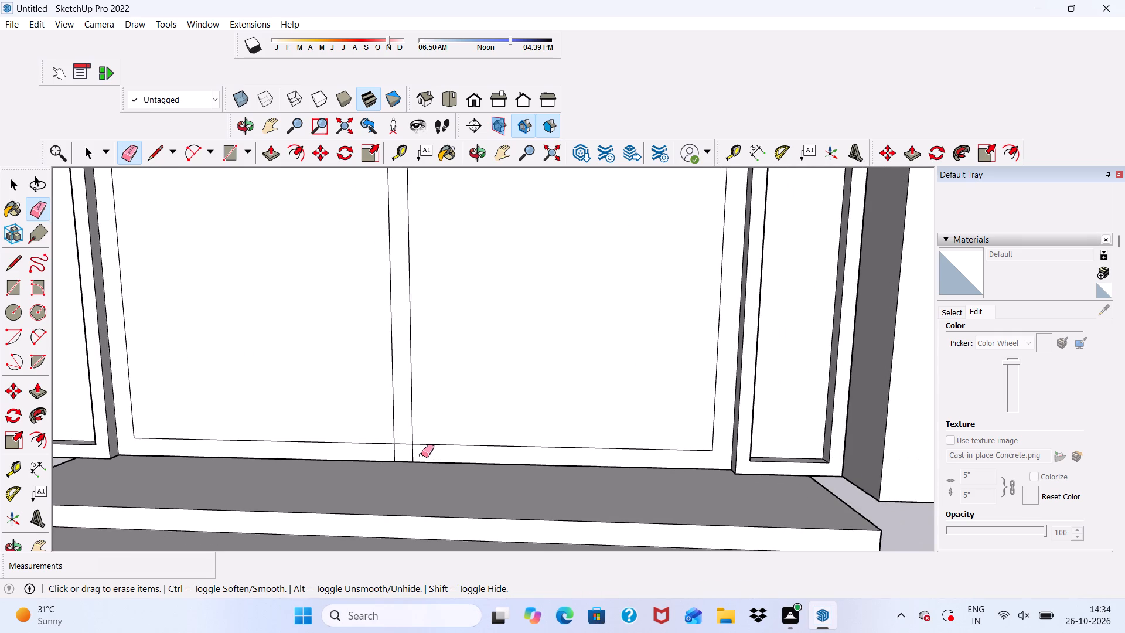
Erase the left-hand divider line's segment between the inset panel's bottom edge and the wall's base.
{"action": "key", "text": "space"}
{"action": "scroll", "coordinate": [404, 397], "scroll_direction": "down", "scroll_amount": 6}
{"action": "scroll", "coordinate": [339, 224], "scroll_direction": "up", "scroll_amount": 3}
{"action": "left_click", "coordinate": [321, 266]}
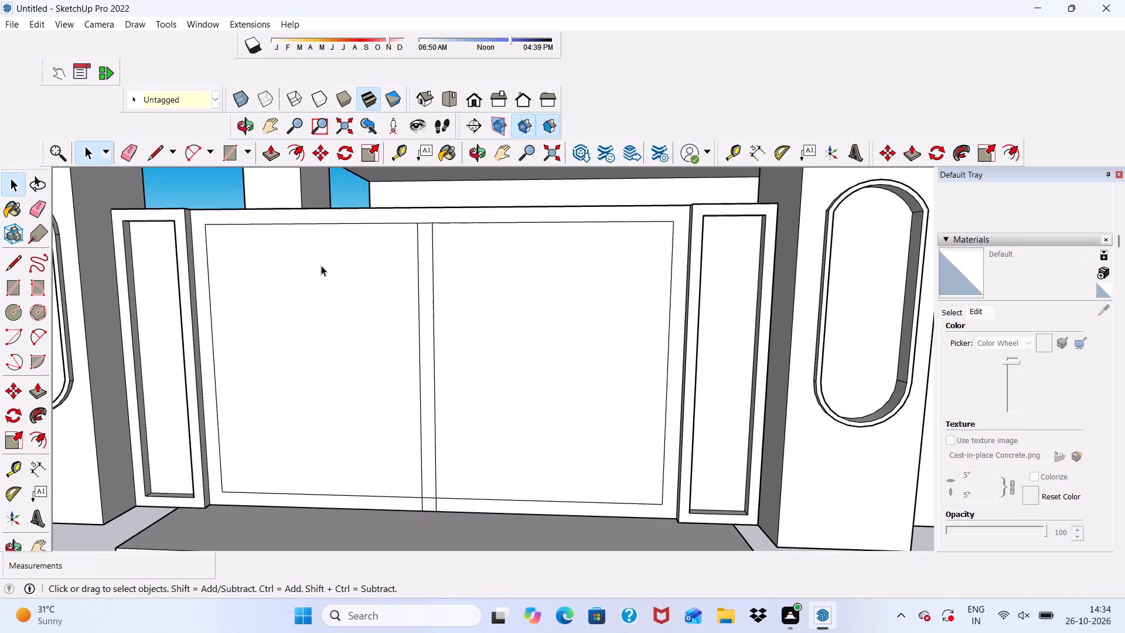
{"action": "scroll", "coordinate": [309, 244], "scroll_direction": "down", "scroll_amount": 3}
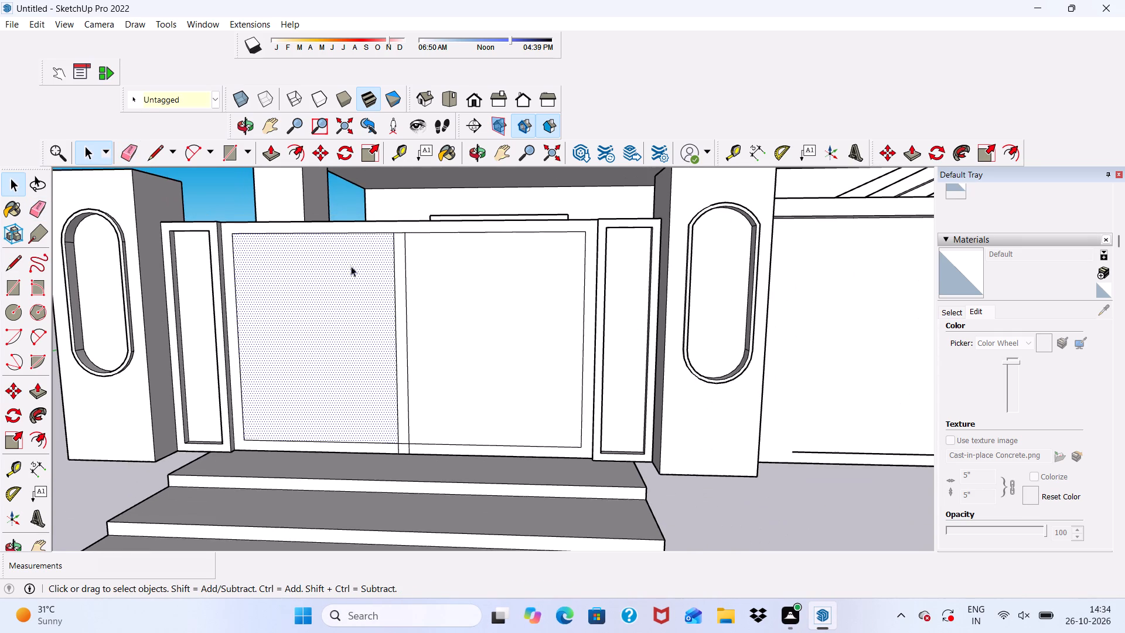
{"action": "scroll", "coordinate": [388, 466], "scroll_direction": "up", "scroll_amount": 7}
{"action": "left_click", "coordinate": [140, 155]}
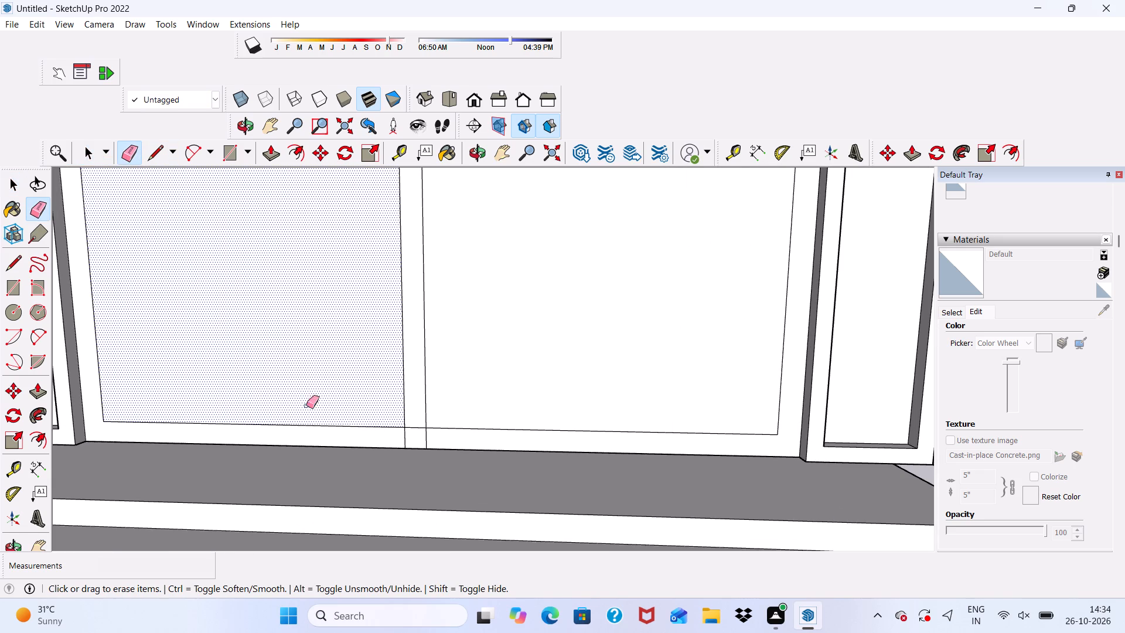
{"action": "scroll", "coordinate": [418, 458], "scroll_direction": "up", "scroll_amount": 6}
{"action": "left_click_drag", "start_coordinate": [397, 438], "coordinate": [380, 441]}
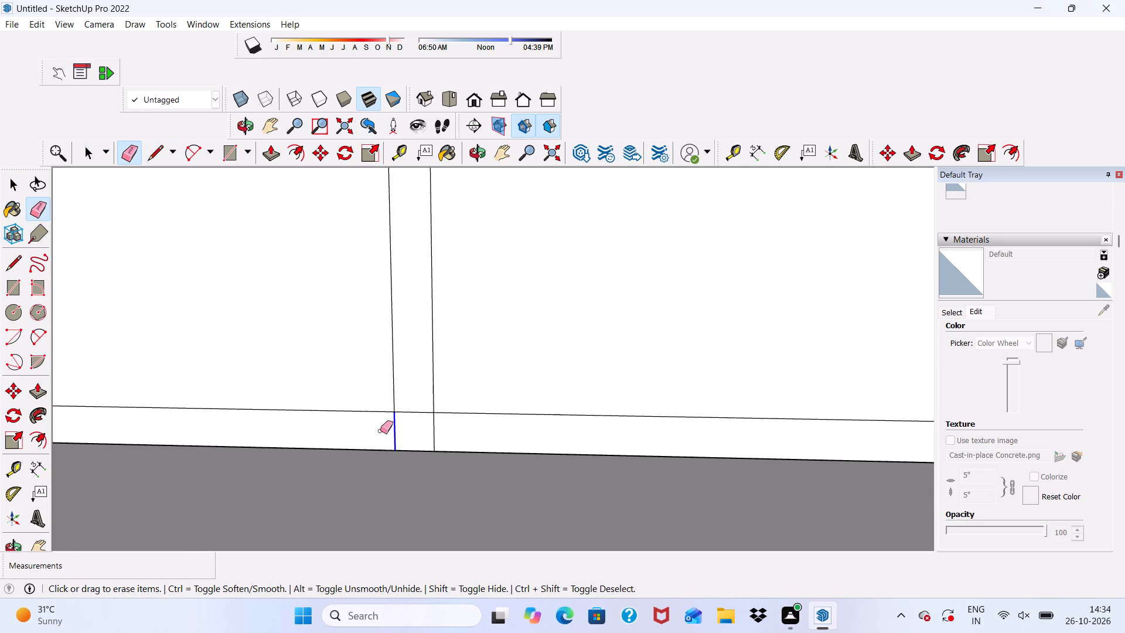
Erase the segment of the inset panel's bottom edge that lies between the two divider lines.
{"action": "scroll", "coordinate": [380, 431], "scroll_direction": "down", "scroll_amount": 5}
{"action": "middle_click_drag", "start_coordinate": [419, 448], "coordinate": [429, 433]}
{"action": "scroll", "coordinate": [427, 433], "scroll_direction": "up", "scroll_amount": 5}
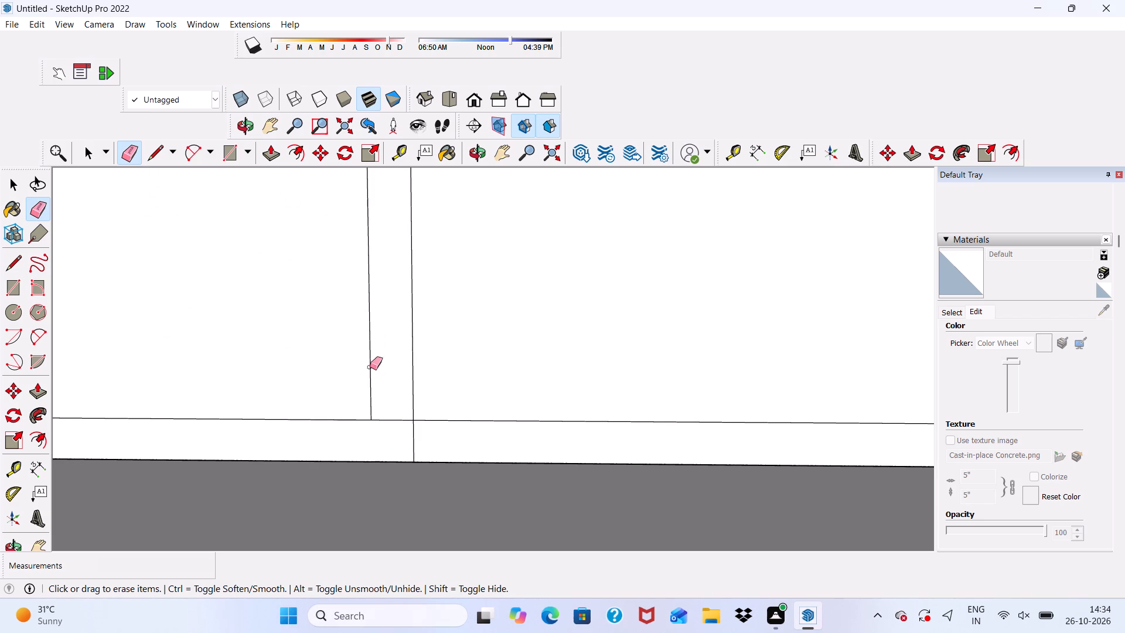
{"action": "scroll", "coordinate": [374, 376], "scroll_direction": "down", "scroll_amount": 3}
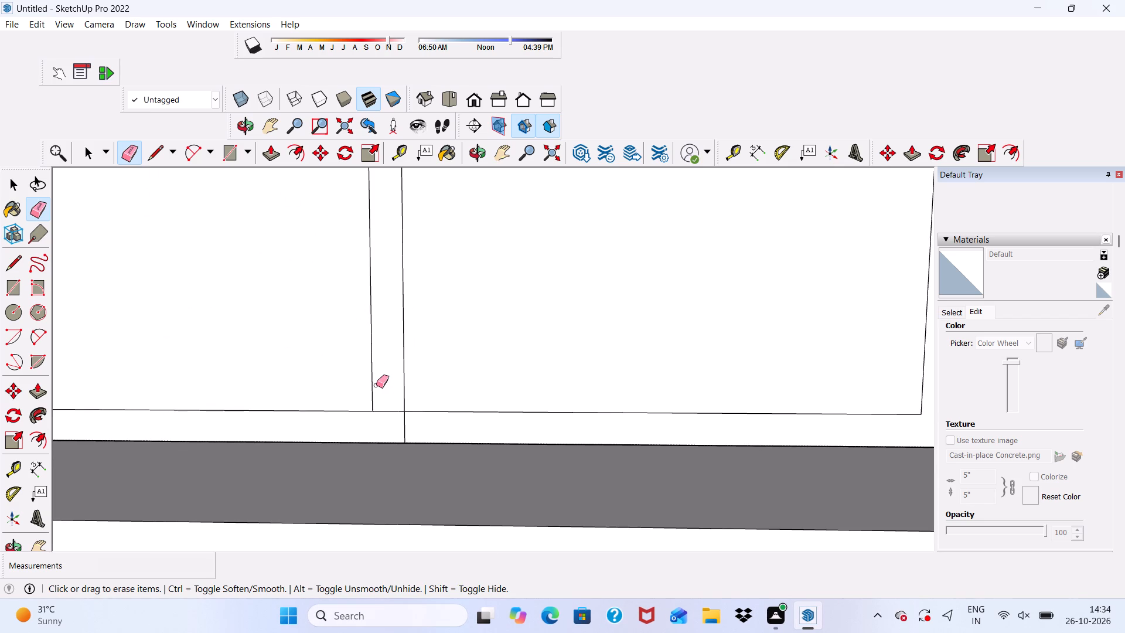
{"action": "scroll", "coordinate": [386, 395], "scroll_direction": "down", "scroll_amount": 10}
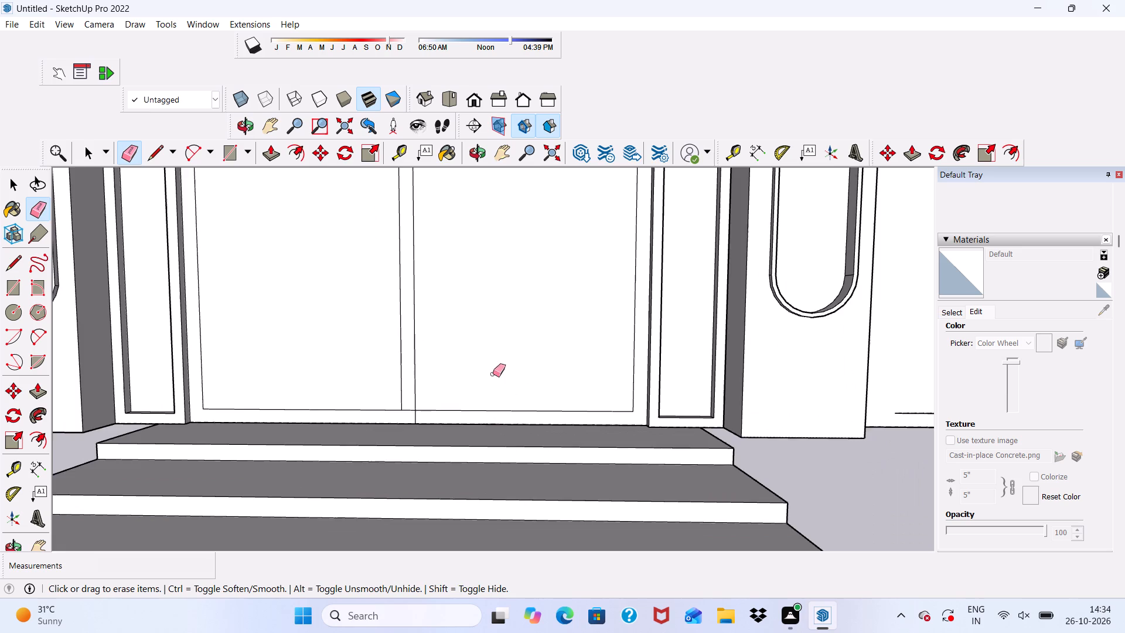
{"action": "scroll", "coordinate": [493, 374], "scroll_direction": "down", "scroll_amount": 5}
{"action": "scroll", "coordinate": [415, 404], "scroll_direction": "up", "scroll_amount": 5}
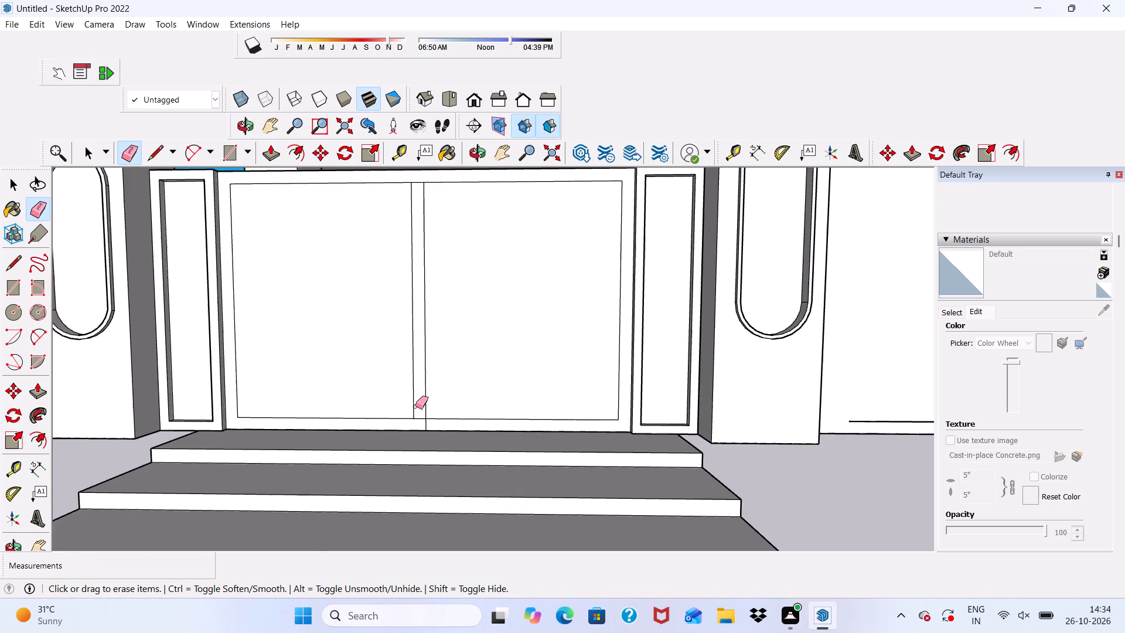
{"action": "scroll", "coordinate": [415, 421], "scroll_direction": "up", "scroll_amount": 5}
{"action": "left_click_drag", "start_coordinate": [422, 414], "coordinate": [422, 422]}
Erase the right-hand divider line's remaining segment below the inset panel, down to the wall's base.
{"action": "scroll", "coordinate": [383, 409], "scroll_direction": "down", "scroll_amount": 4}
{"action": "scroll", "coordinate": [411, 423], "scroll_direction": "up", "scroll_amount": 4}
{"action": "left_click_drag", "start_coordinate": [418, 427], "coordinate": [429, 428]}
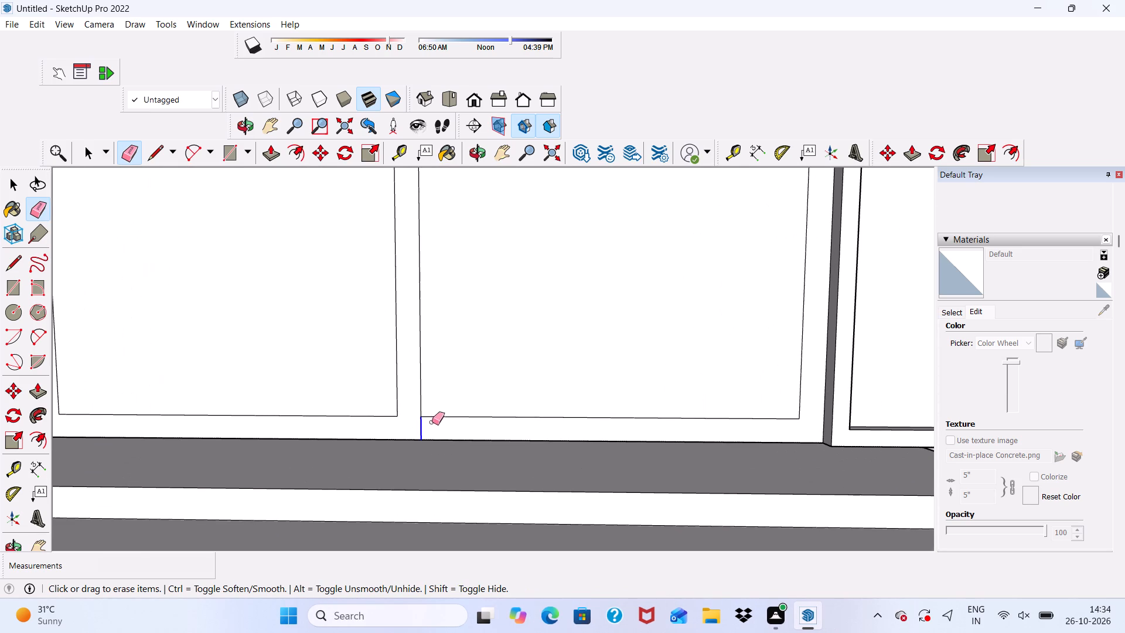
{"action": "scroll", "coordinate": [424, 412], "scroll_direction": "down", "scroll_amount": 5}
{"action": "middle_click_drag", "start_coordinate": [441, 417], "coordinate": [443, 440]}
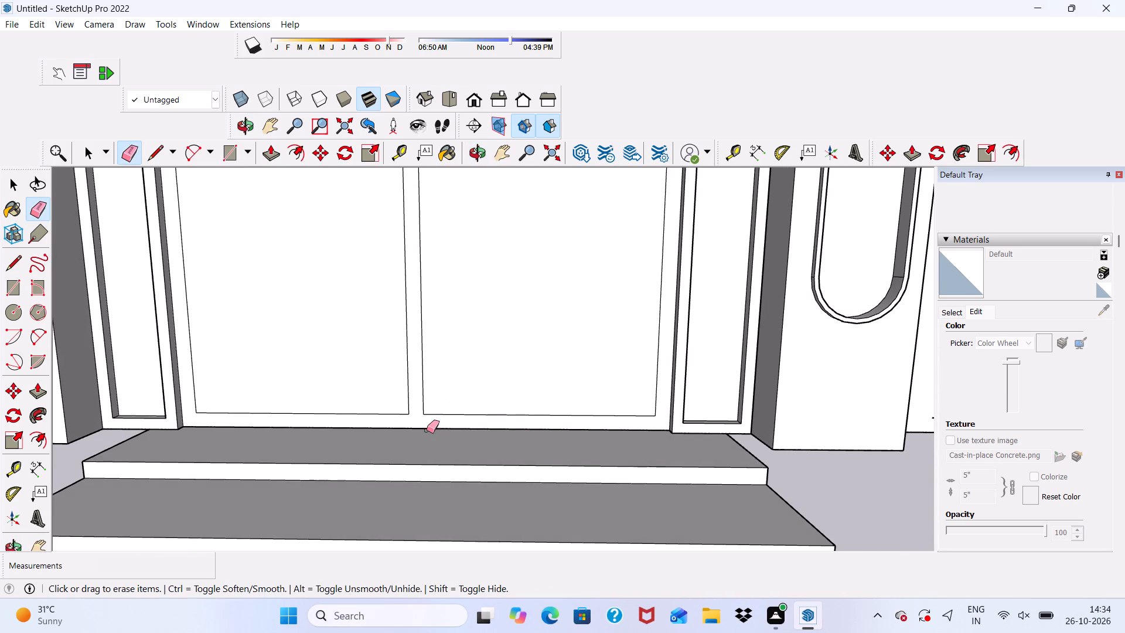
Draw two 3" vertical lines from the lower ends of the divider lines down to the wall's base edge.
{"action": "left_click", "coordinate": [155, 152]}
{"action": "scroll", "coordinate": [441, 482], "scroll_direction": "up", "scroll_amount": 4}
{"action": "scroll", "coordinate": [385, 396], "scroll_direction": "up", "scroll_amount": 4}
{"action": "left_click", "coordinate": [394, 388]}
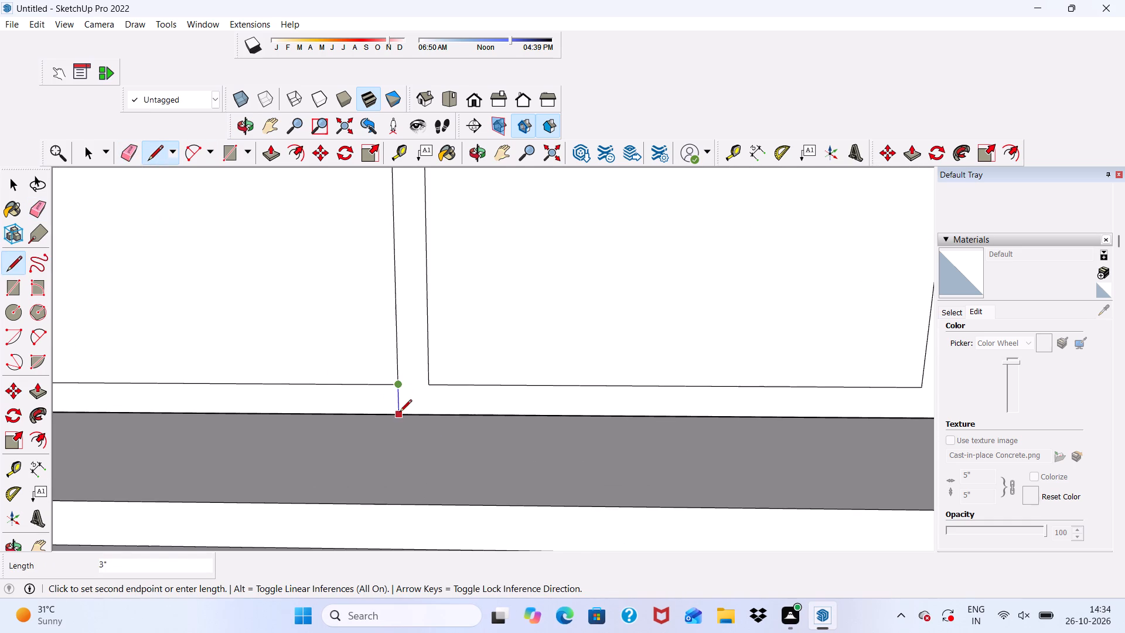
{"action": "left_click", "coordinate": [400, 413]}
{"action": "left_click", "coordinate": [427, 389]}
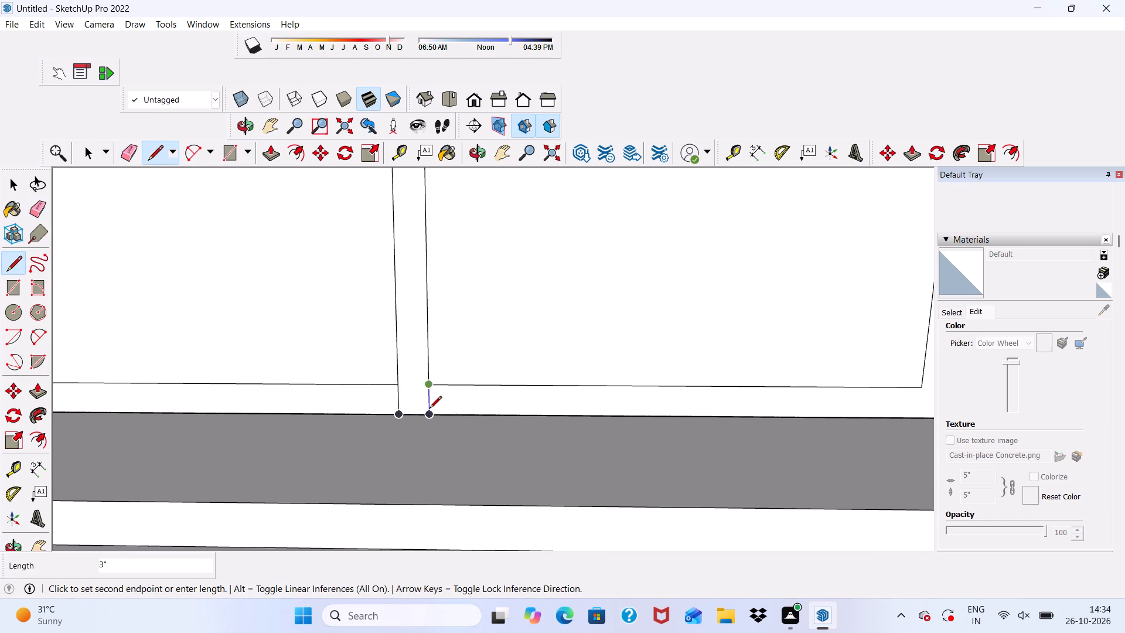
{"action": "left_click", "coordinate": [430, 411]}
Draw two 3" vertical lines from the upper ends of the divider lines up to the wall's top edge.
{"action": "scroll", "coordinate": [420, 366], "scroll_direction": "down", "scroll_amount": 14}
{"action": "scroll", "coordinate": [436, 220], "scroll_direction": "up", "scroll_amount": 5}
{"action": "scroll", "coordinate": [455, 253], "scroll_direction": "down", "scroll_amount": 4}
{"action": "scroll", "coordinate": [507, 419], "scroll_direction": "up", "scroll_amount": 3}
{"action": "scroll", "coordinate": [463, 324], "scroll_direction": "up", "scroll_amount": 3}
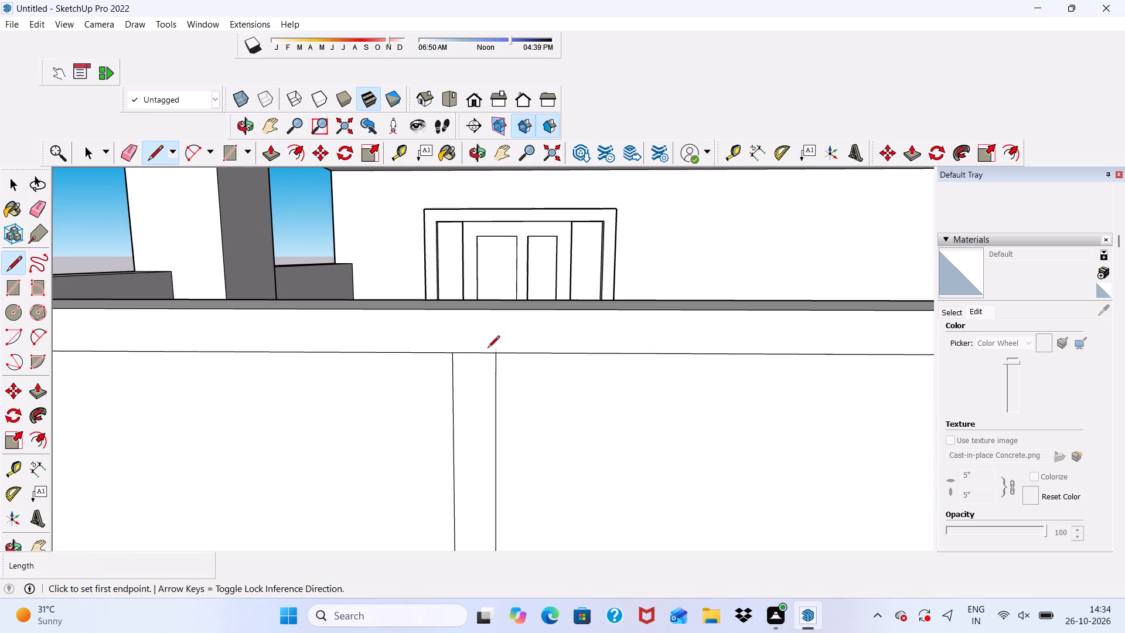
{"action": "left_click", "coordinate": [494, 354]}
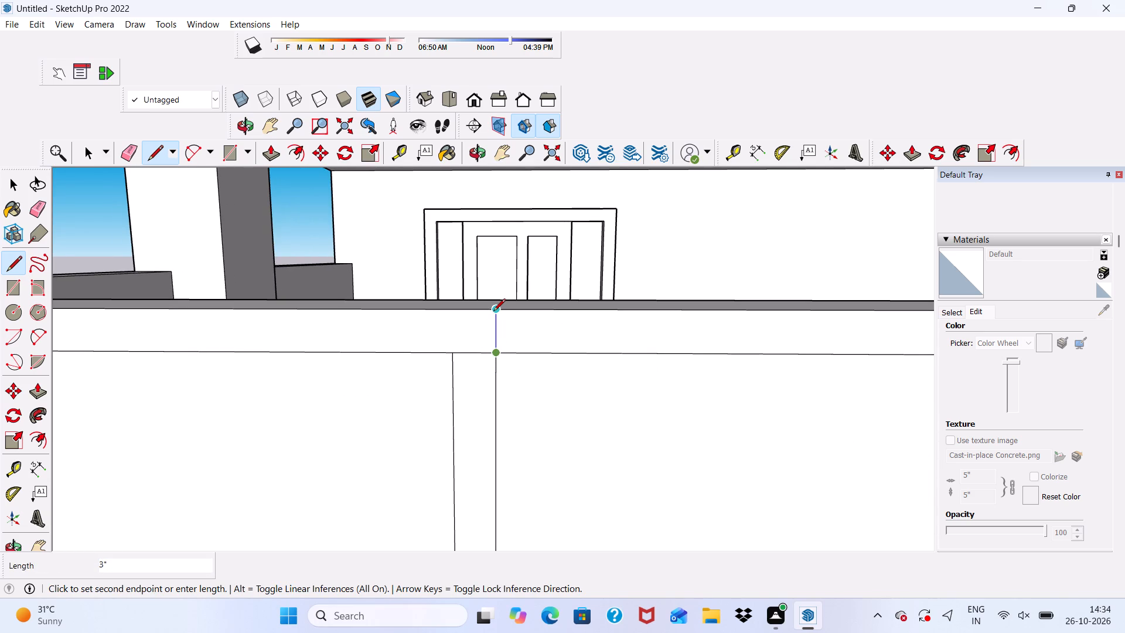
{"action": "left_click", "coordinate": [493, 312]}
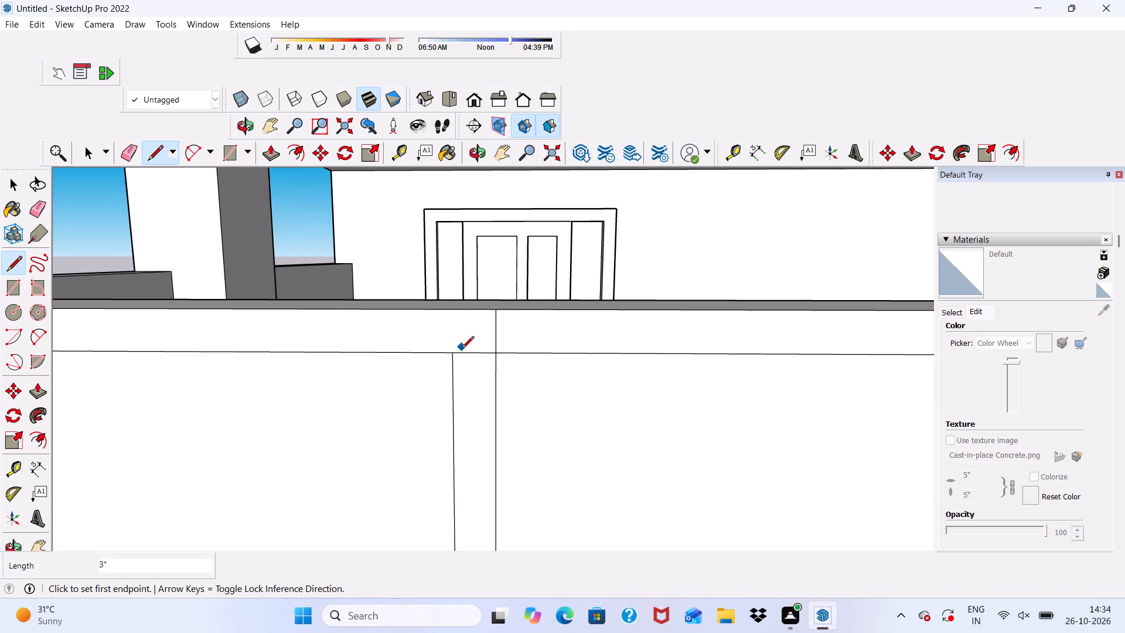
{"action": "left_click", "coordinate": [454, 352]}
{"action": "left_click", "coordinate": [446, 312]}
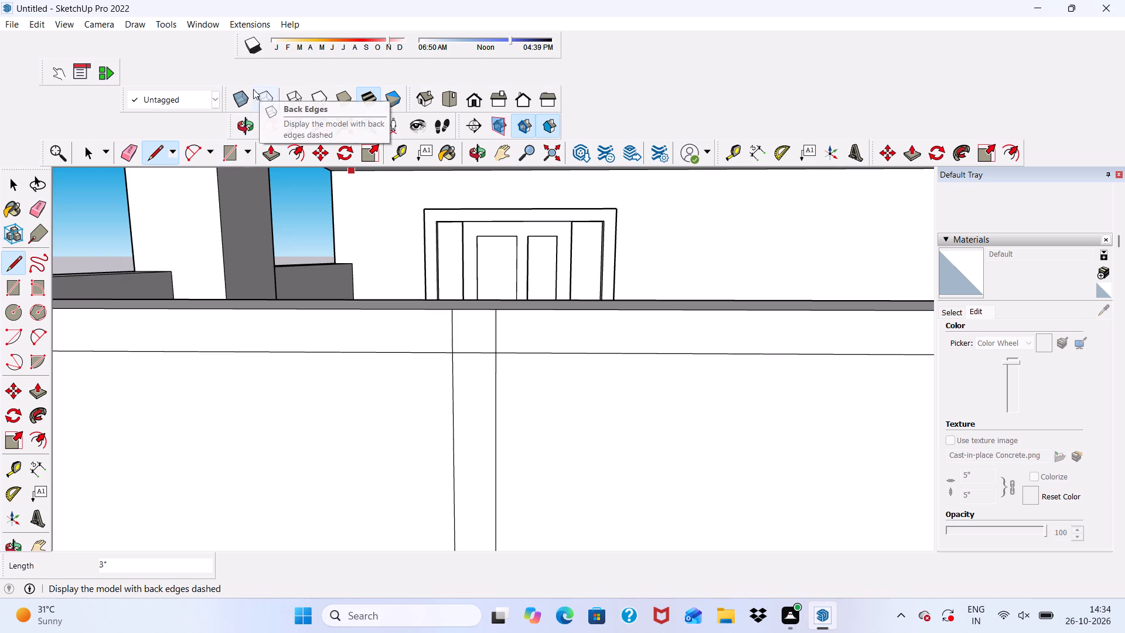
Erase the segment of the inset panel's top edge that lies between the two divider lines.
{"action": "scroll", "coordinate": [149, 149], "scroll_direction": "down", "scroll_amount": 1}
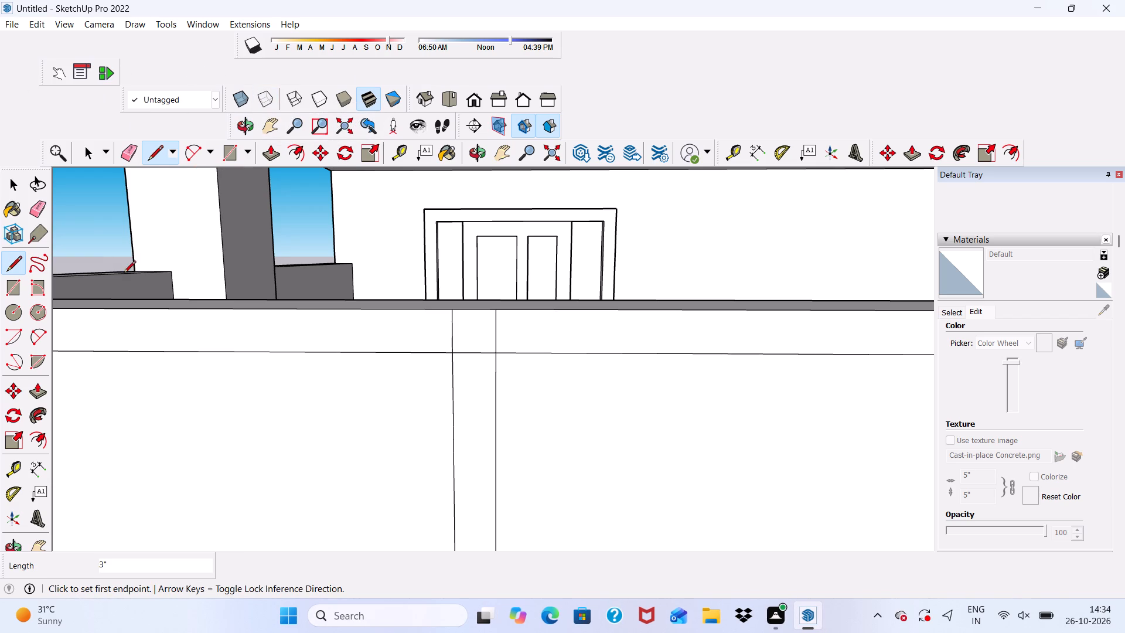
{"action": "left_click", "coordinate": [124, 146]}
{"action": "left_click_drag", "start_coordinate": [468, 349], "coordinate": [471, 362]}
{"action": "scroll", "coordinate": [472, 339], "scroll_direction": "down", "scroll_amount": 10}
{"action": "middle_click_drag", "start_coordinate": [580, 373], "coordinate": [598, 284]}
{"action": "scroll", "coordinate": [615, 244], "scroll_direction": "up", "scroll_amount": 1}
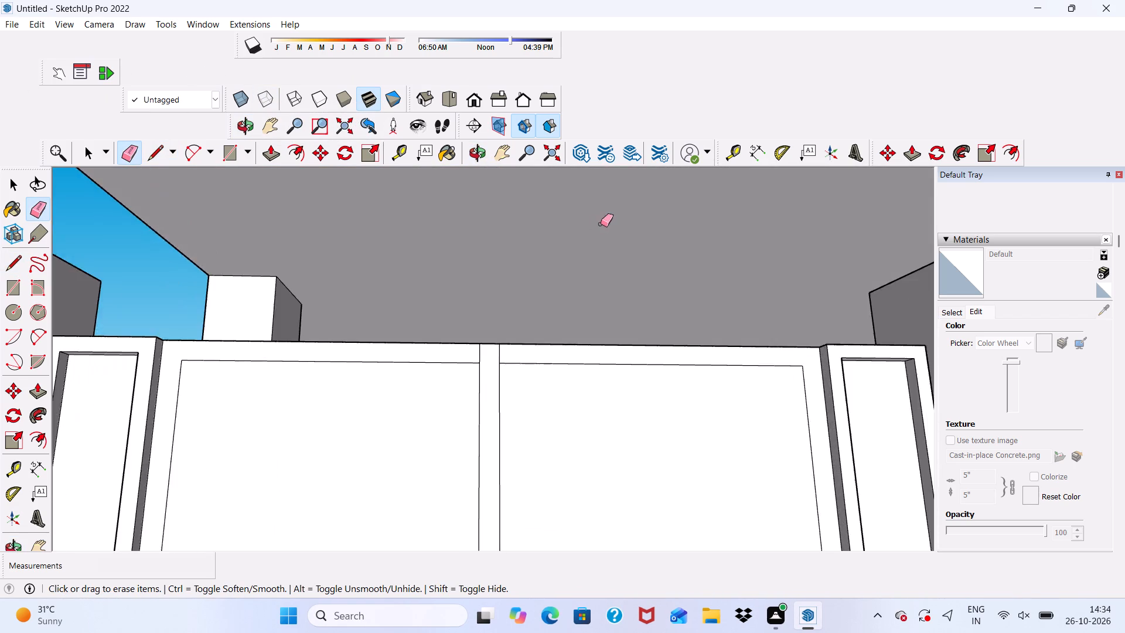
{"action": "scroll", "coordinate": [594, 227], "scroll_direction": "down", "scroll_amount": 9}
{"action": "scroll", "coordinate": [588, 375], "scroll_direction": "up", "scroll_amount": 4}
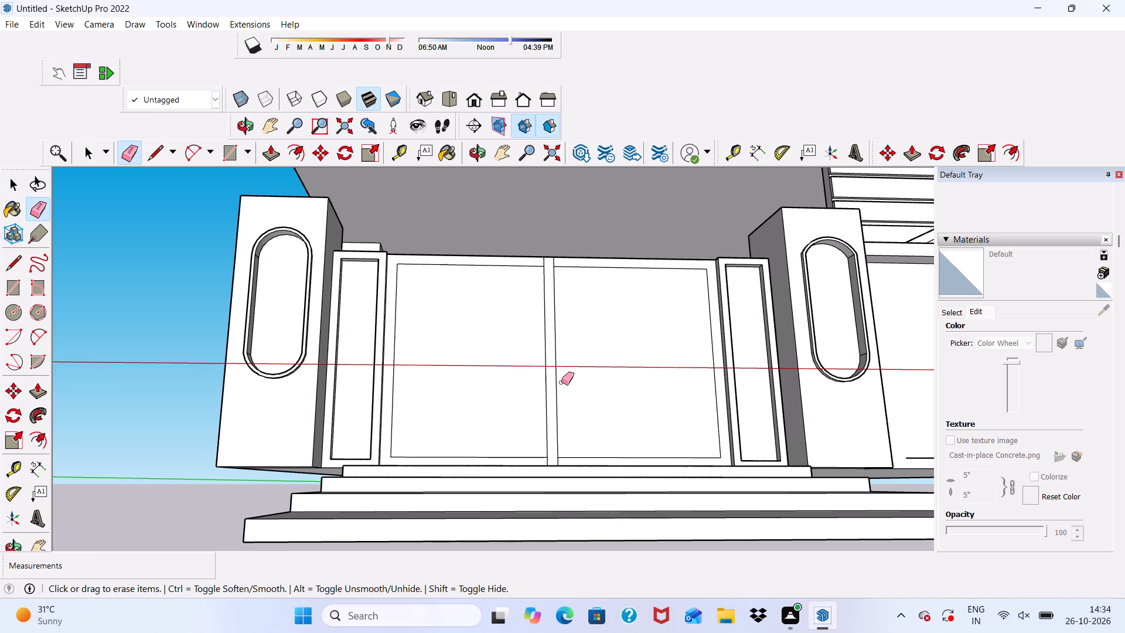
{"action": "left_click", "coordinate": [561, 382]}
{"action": "key", "text": "space"}
{"action": "scroll", "coordinate": [463, 289], "scroll_direction": "down", "scroll_amount": 5}
{"action": "middle_click_drag", "start_coordinate": [491, 284], "coordinate": [471, 390]}
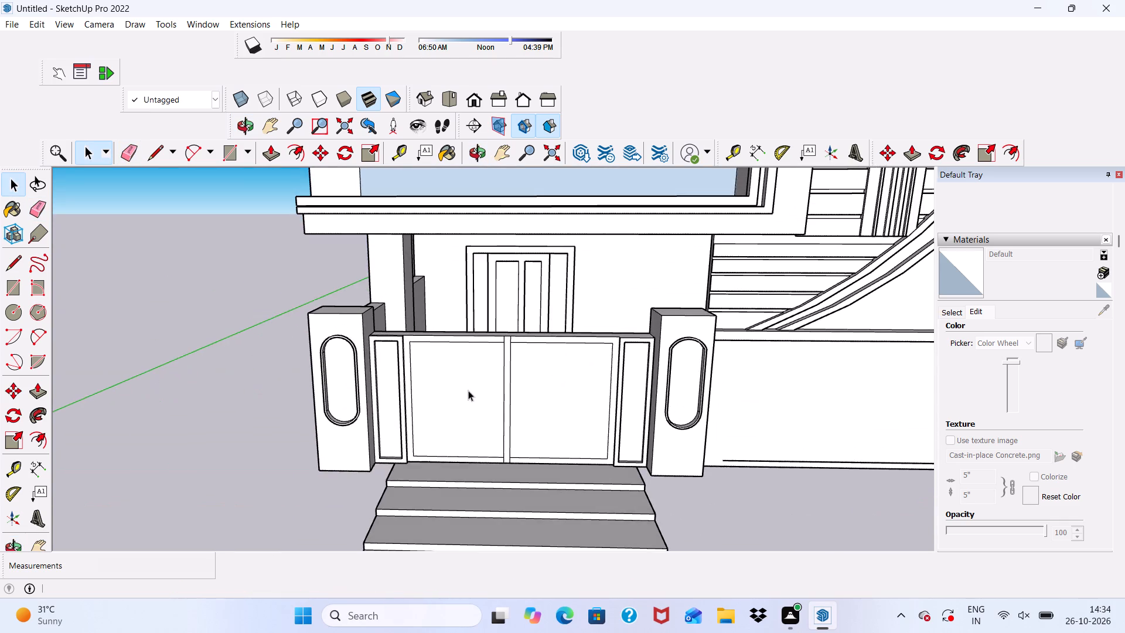
{"action": "scroll", "coordinate": [468, 390], "scroll_direction": "up", "scroll_amount": 6}
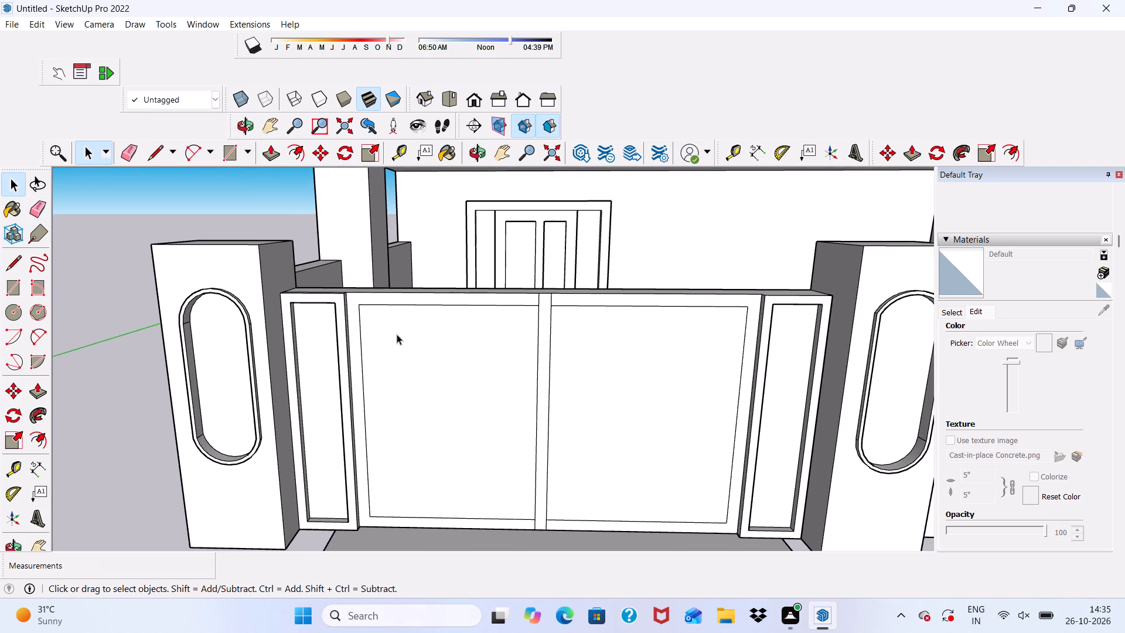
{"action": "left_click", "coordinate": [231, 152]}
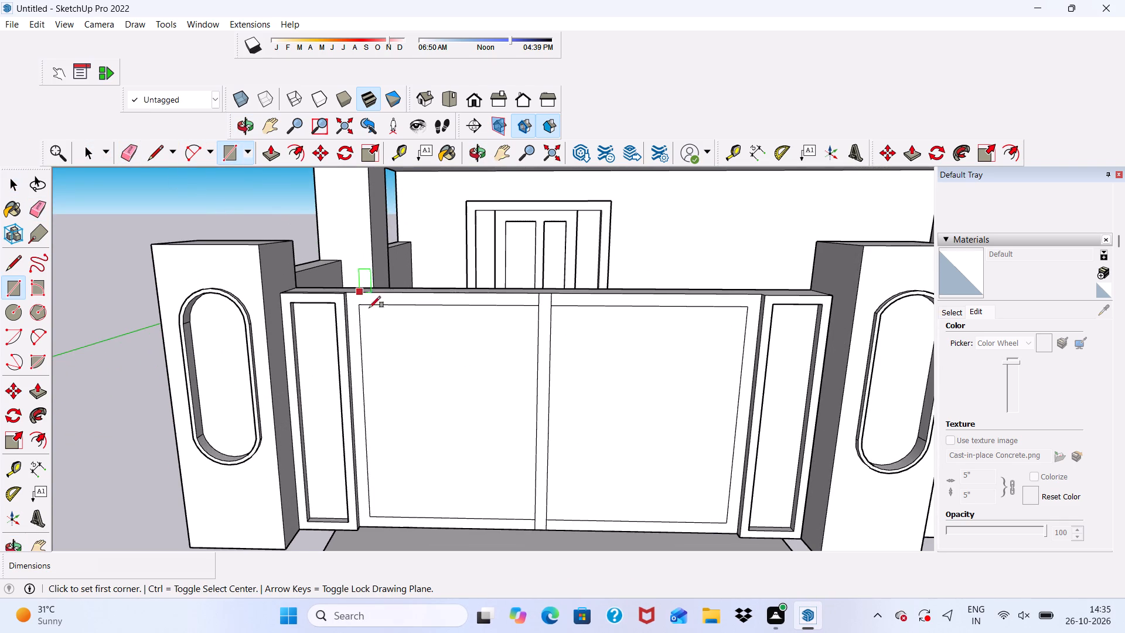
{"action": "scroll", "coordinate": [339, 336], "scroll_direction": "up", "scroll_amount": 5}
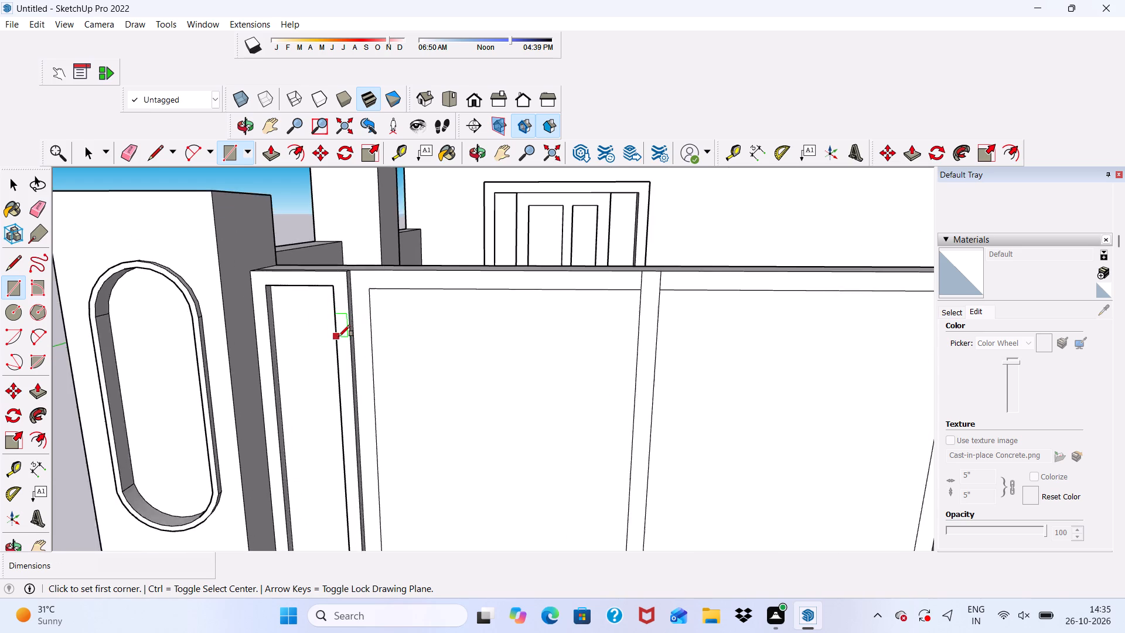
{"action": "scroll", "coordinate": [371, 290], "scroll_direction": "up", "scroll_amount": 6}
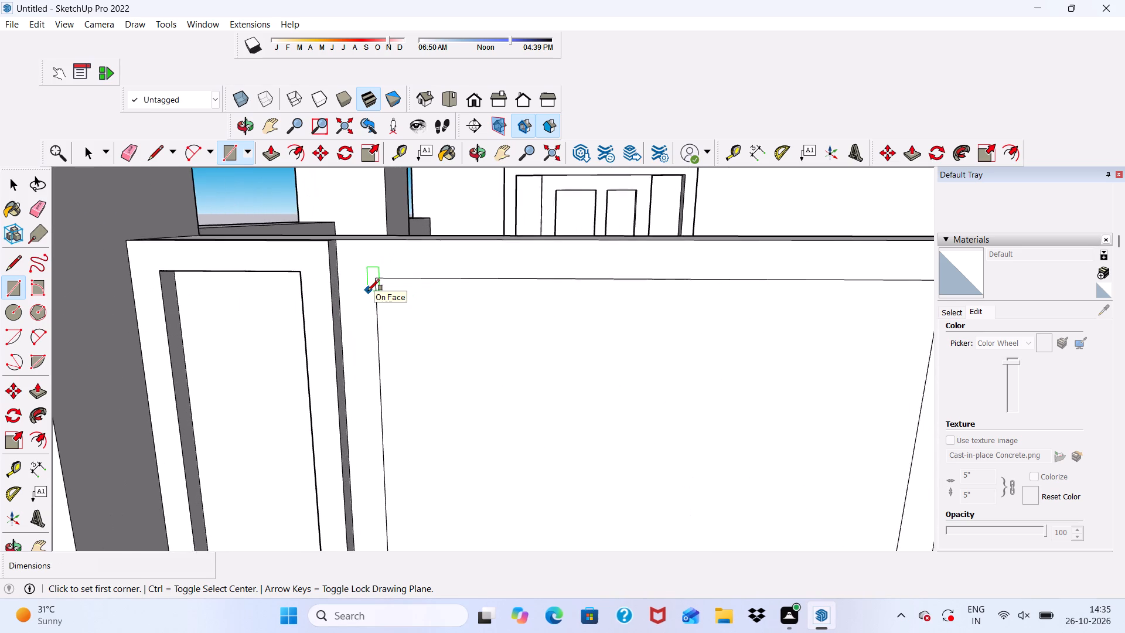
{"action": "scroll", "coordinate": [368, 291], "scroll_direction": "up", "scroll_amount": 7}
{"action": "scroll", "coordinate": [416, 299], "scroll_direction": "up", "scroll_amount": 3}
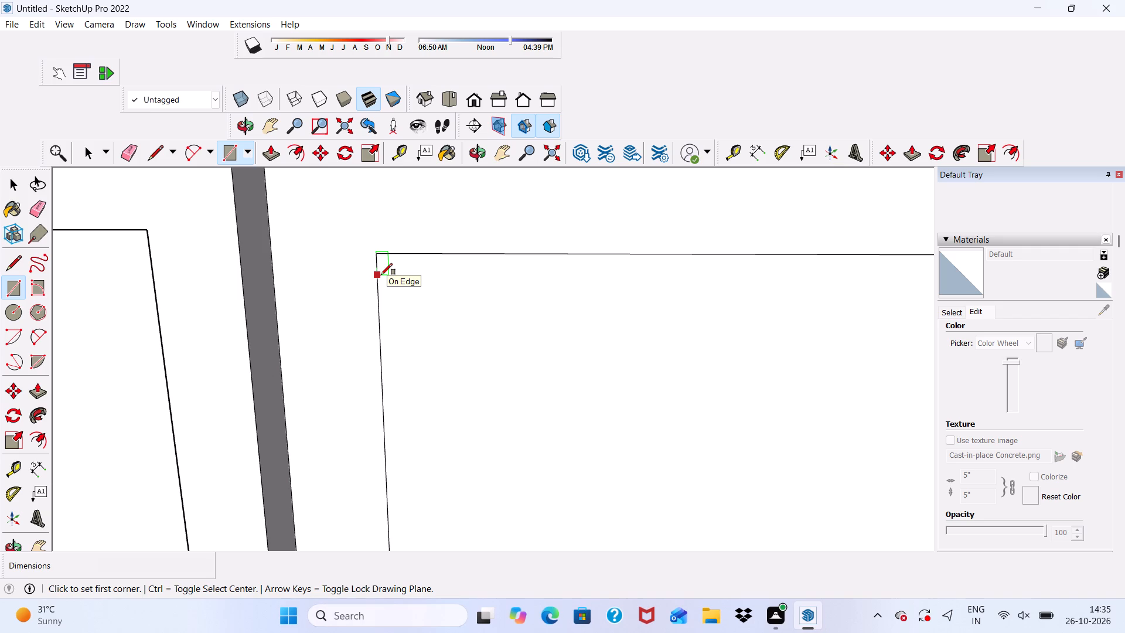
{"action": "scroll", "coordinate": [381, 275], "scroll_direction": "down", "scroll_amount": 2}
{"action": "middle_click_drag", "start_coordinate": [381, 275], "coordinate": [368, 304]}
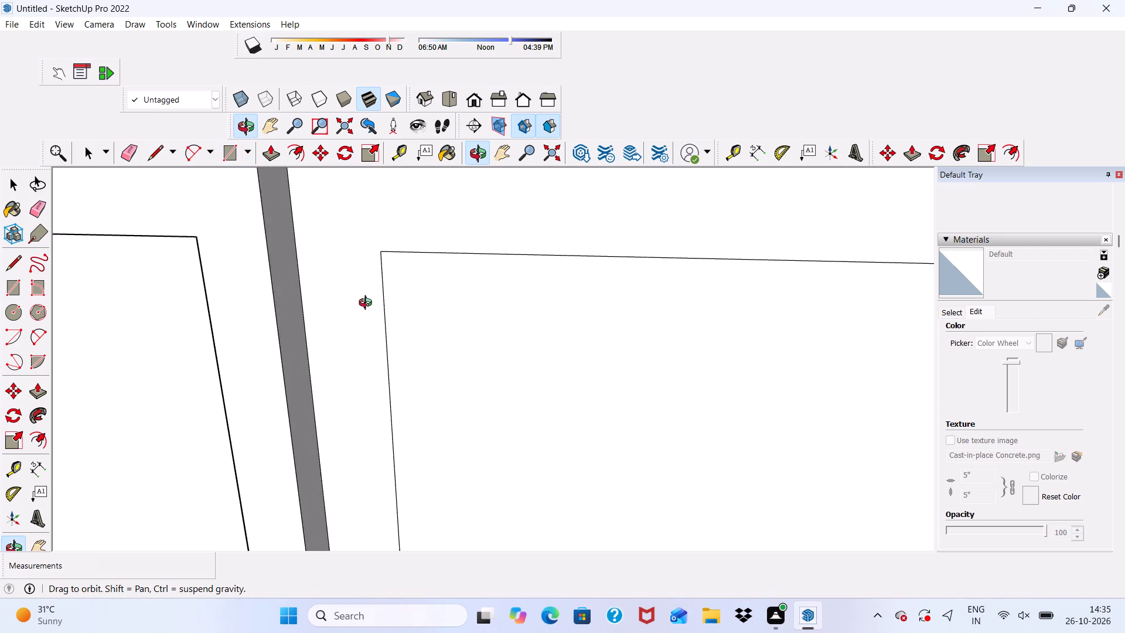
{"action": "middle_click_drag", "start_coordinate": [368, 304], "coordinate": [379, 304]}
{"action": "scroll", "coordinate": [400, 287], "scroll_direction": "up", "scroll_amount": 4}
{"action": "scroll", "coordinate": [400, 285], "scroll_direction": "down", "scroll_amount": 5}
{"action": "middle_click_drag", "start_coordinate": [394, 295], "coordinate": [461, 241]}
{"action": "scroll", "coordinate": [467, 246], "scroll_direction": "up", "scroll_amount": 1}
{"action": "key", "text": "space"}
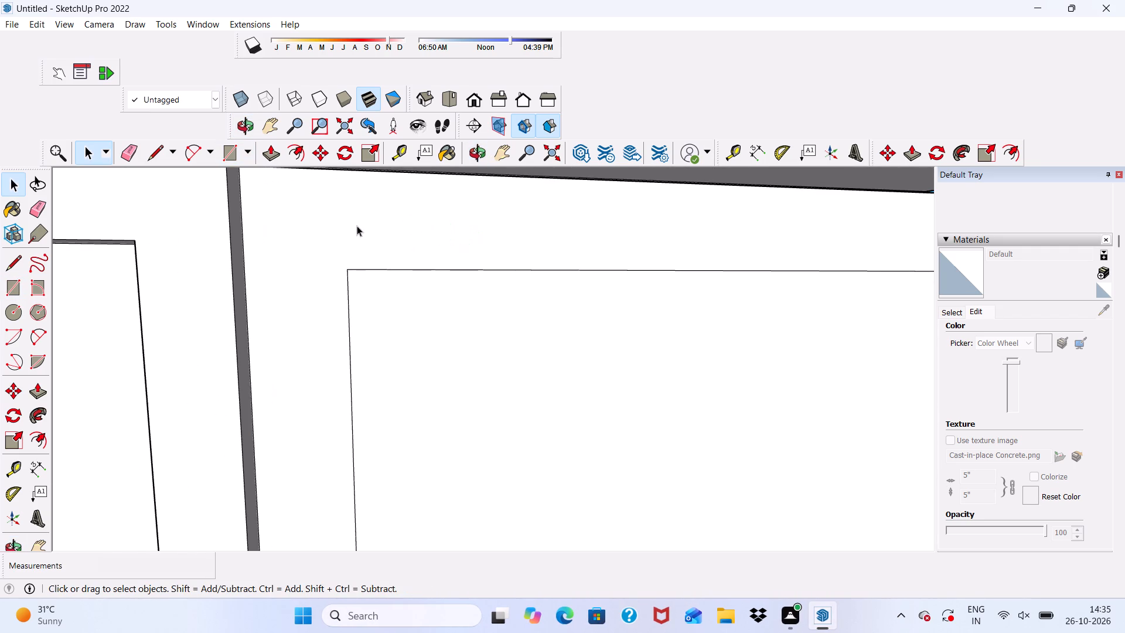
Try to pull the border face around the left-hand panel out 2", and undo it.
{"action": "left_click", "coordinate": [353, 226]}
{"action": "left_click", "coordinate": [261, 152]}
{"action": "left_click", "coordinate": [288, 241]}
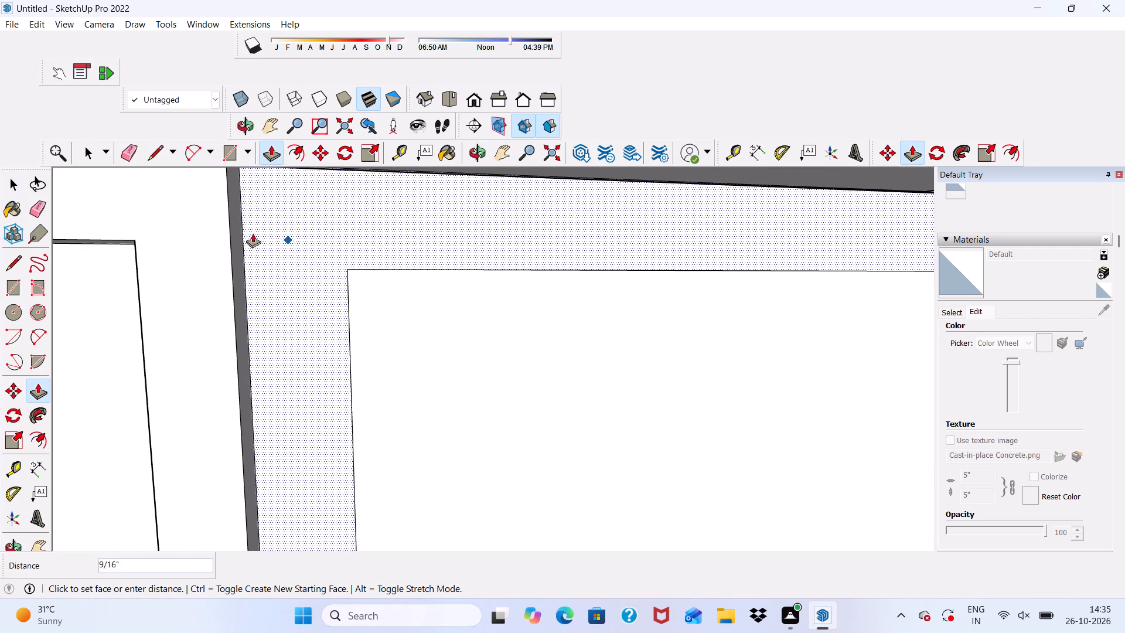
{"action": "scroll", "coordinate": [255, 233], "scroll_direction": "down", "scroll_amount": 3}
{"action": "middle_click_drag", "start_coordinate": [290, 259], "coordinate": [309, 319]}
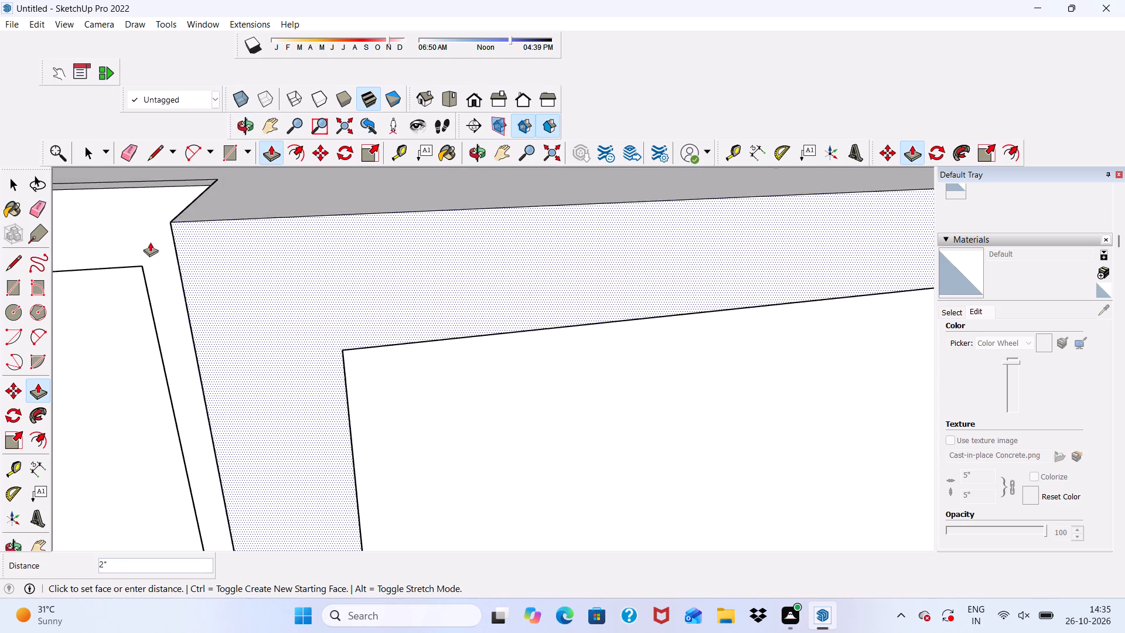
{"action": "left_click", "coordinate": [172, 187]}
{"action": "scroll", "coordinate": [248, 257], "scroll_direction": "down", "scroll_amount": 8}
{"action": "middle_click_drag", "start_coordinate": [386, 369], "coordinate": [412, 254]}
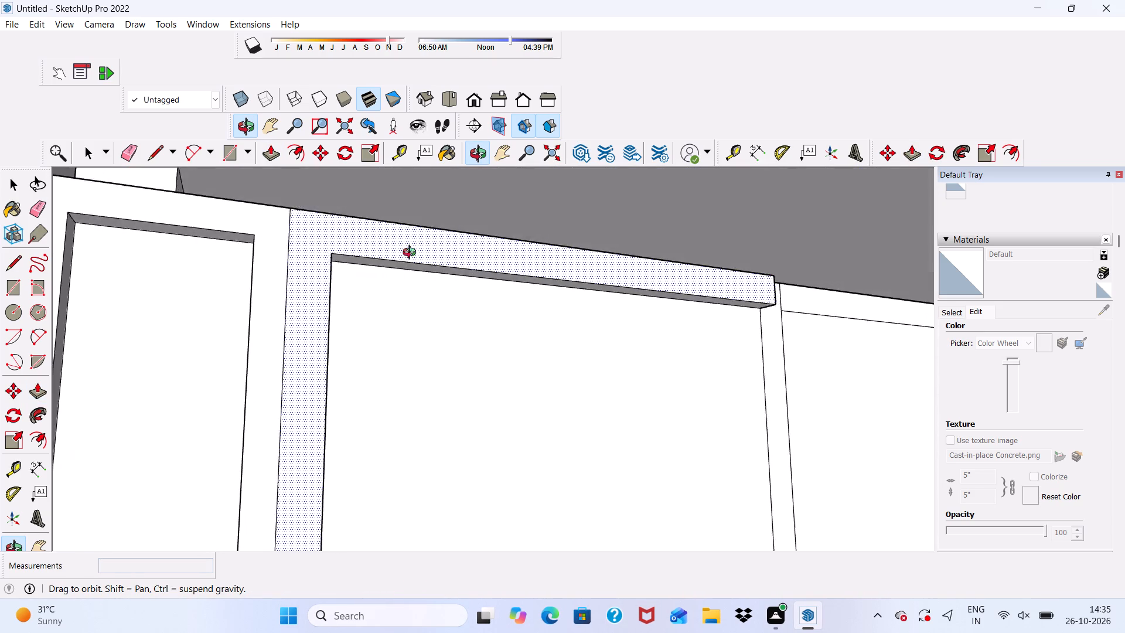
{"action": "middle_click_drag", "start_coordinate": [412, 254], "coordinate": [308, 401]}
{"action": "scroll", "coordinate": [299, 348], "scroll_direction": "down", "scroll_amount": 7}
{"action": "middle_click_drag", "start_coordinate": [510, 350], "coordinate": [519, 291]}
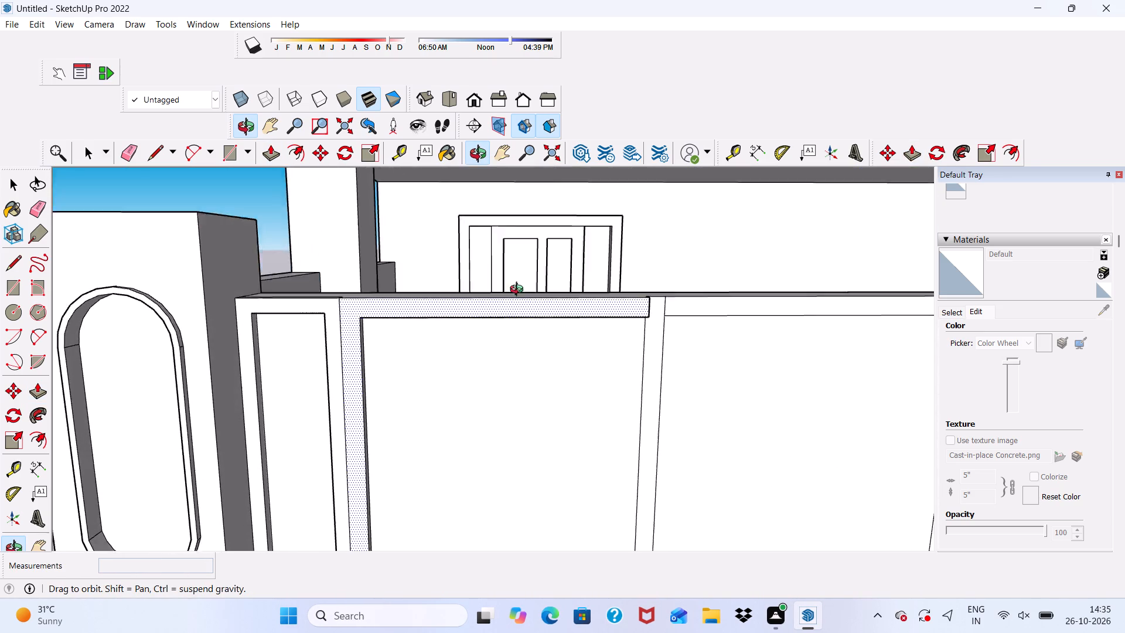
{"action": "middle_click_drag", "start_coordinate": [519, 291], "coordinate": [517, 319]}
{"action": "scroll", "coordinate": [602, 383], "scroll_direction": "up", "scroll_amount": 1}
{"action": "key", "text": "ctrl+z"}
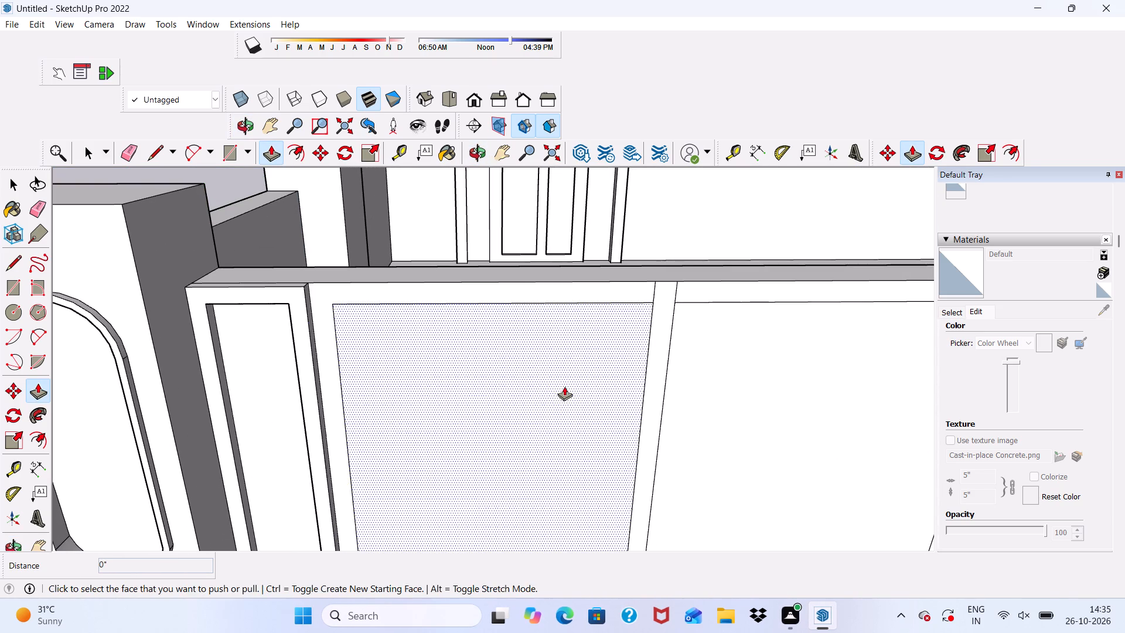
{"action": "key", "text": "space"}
Draw a horizontal rectangle about 7' 10 1/16" by 5 1/8" from the inset panel's upper left corner to its right edge.
{"action": "scroll", "coordinate": [448, 411], "scroll_direction": "down", "scroll_amount": 4}
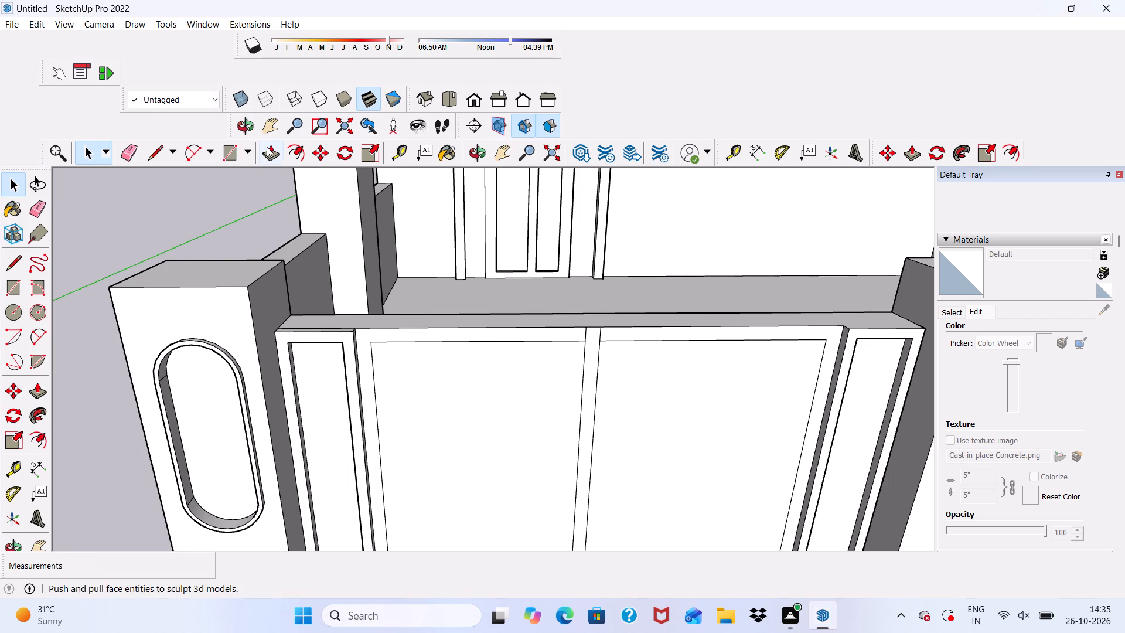
{"action": "left_click", "coordinate": [233, 149]}
{"action": "scroll", "coordinate": [367, 349], "scroll_direction": "up", "scroll_amount": 5}
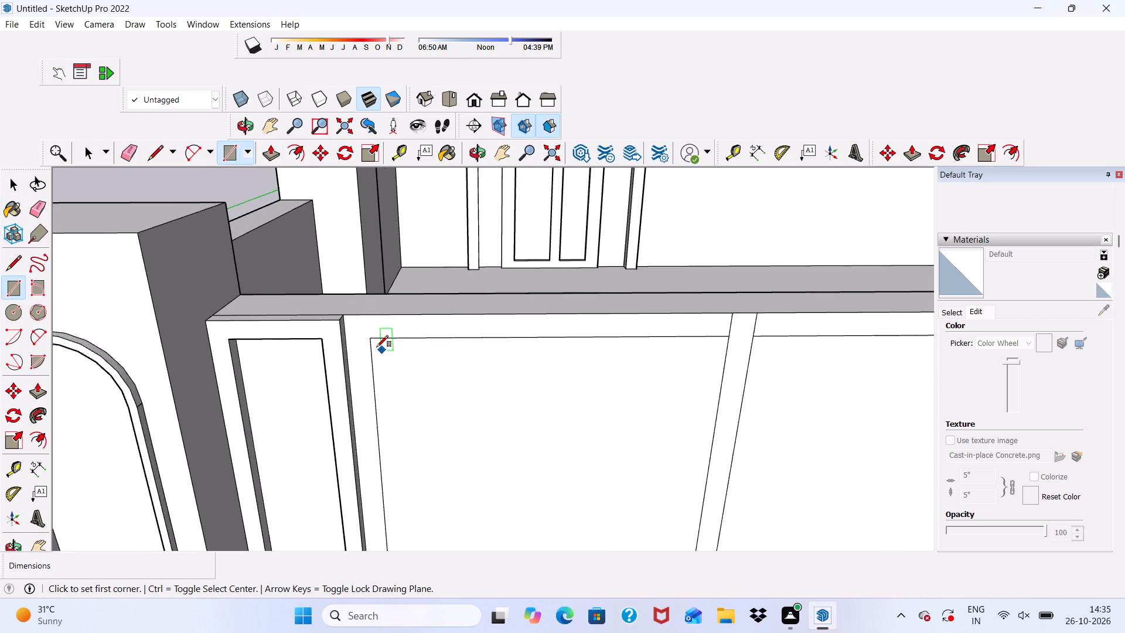
{"action": "scroll", "coordinate": [377, 347], "scroll_direction": "up", "scroll_amount": 2}
{"action": "left_click", "coordinate": [371, 341]}
{"action": "scroll", "coordinate": [428, 407], "scroll_direction": "down", "scroll_amount": 5}
{"action": "scroll", "coordinate": [495, 423], "scroll_direction": "down", "scroll_amount": 2}
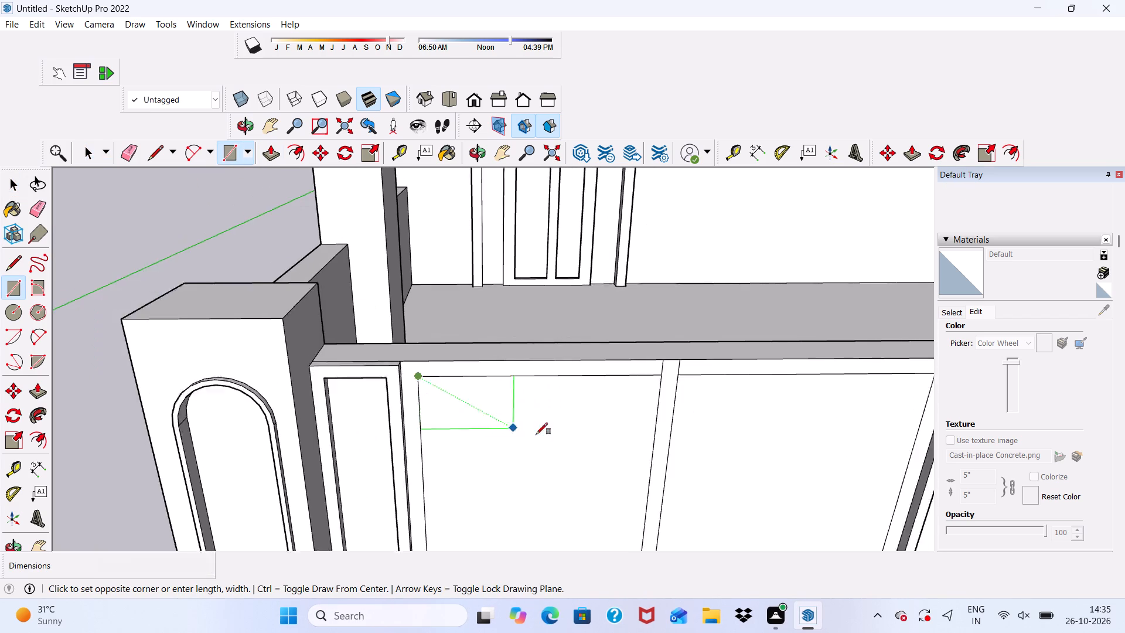
{"action": "scroll", "coordinate": [566, 422], "scroll_direction": "down", "scroll_amount": 3}
{"action": "scroll", "coordinate": [752, 431], "scroll_direction": "up", "scroll_amount": 5}
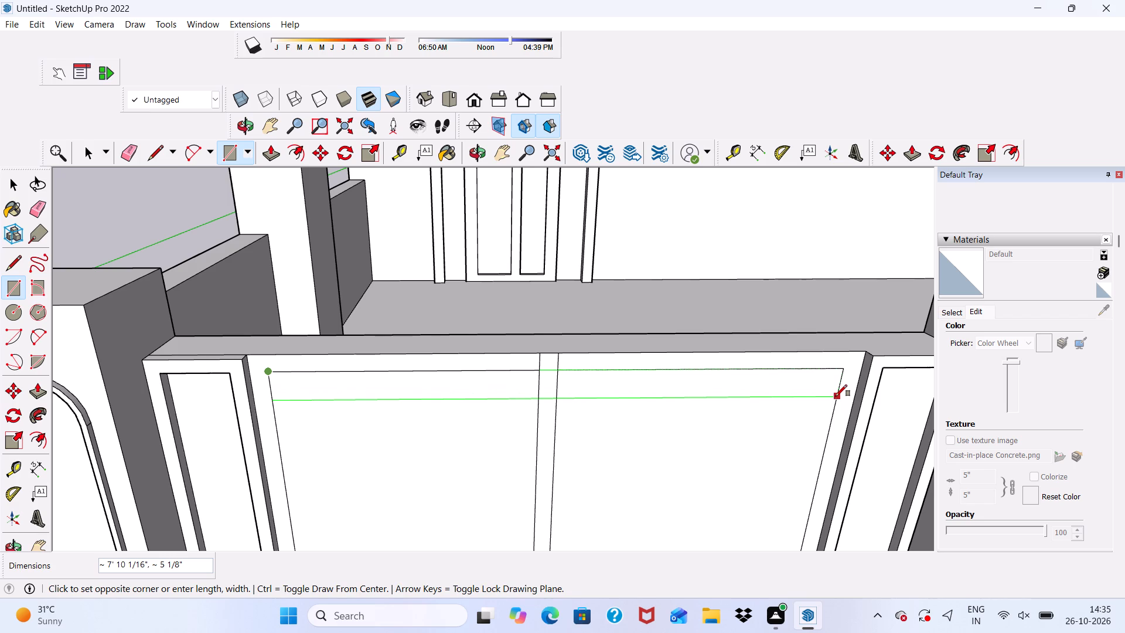
{"action": "left_click", "coordinate": [836, 396]}
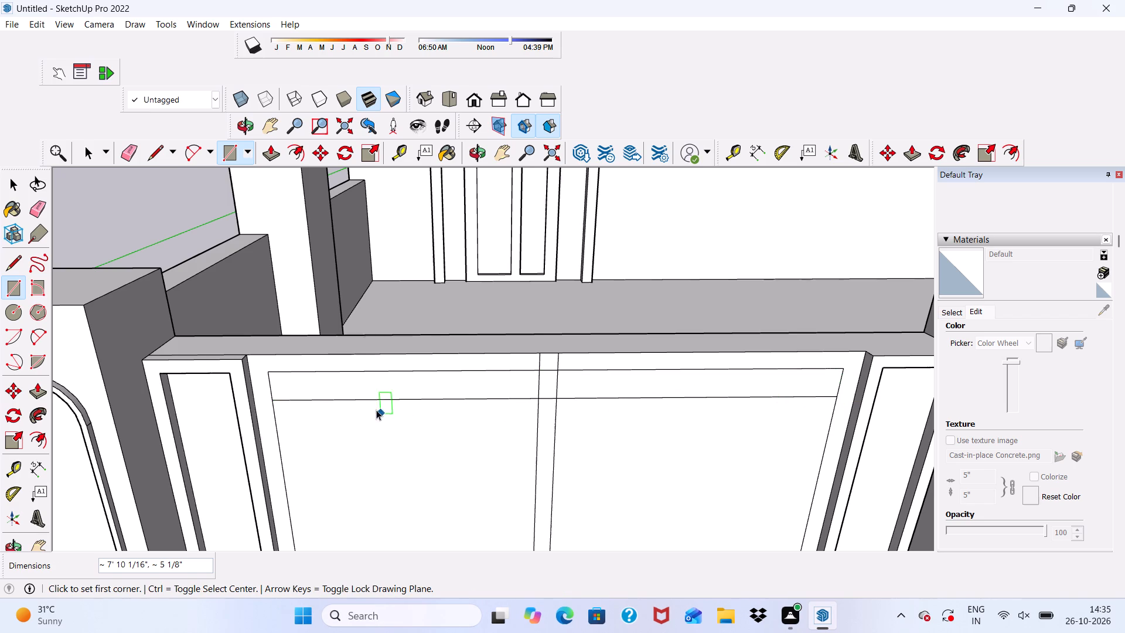
{"action": "key", "text": "space"}
{"action": "left_click", "coordinate": [367, 383]}
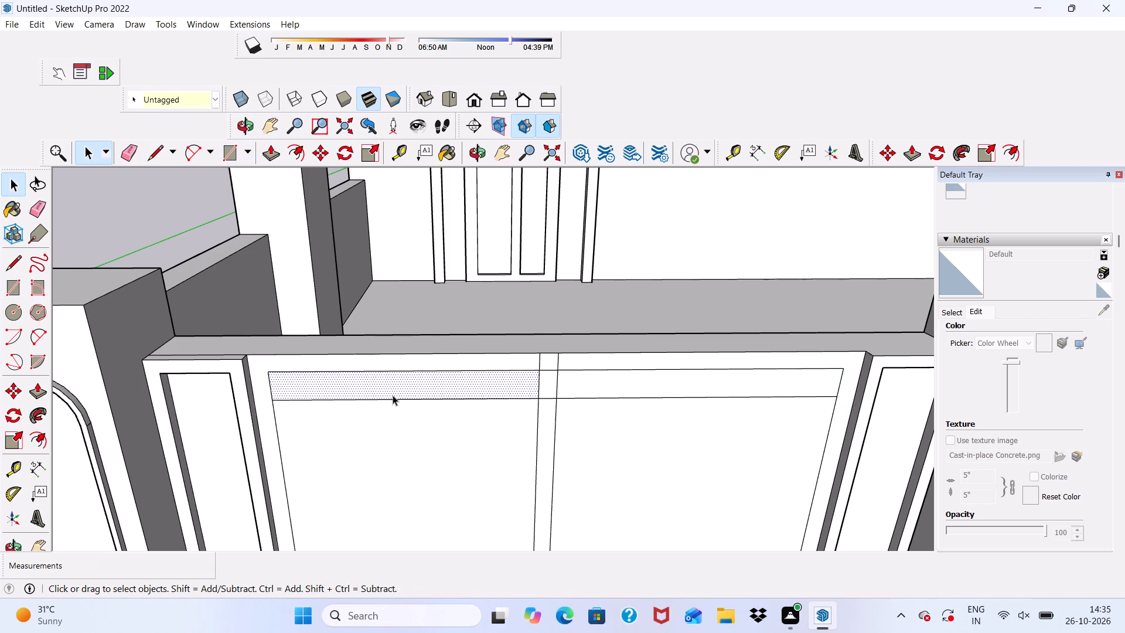
{"action": "left_click", "coordinate": [147, 214]}
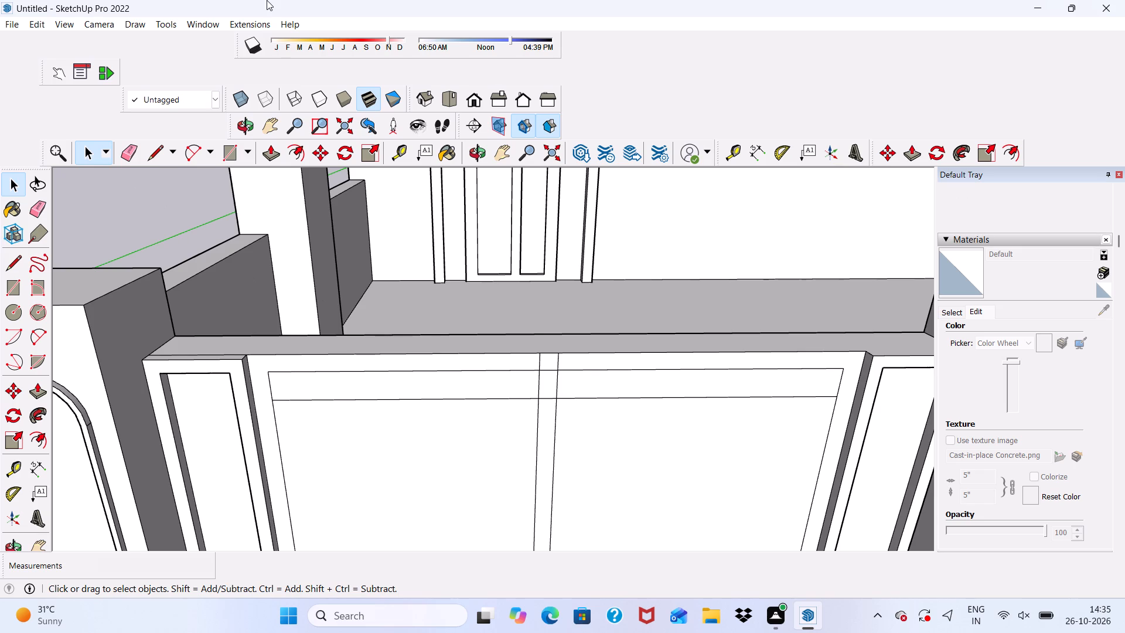
Erase the two divider line segments that cross the new horizontal band.
{"action": "scroll", "coordinate": [1098, 1], "scroll_direction": "down", "scroll_amount": 3}
{"action": "scroll", "coordinate": [1124, 73], "scroll_direction": "down", "scroll_amount": 1}
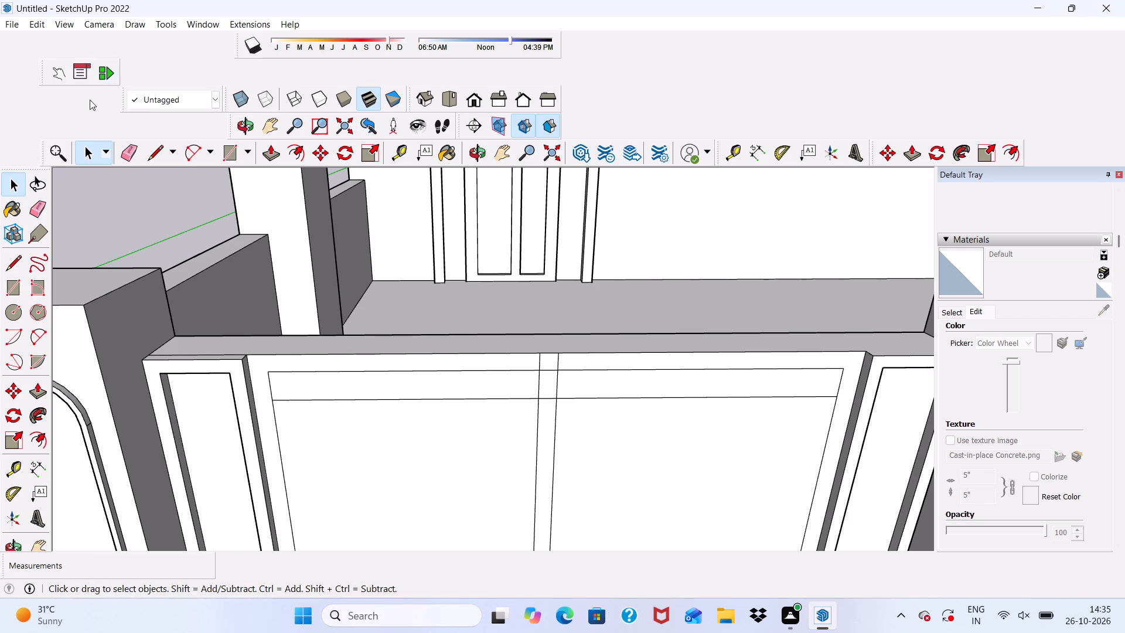
{"action": "left_click", "coordinate": [128, 153]}
{"action": "scroll", "coordinate": [602, 399], "scroll_direction": "up", "scroll_amount": 8}
{"action": "left_click_drag", "start_coordinate": [552, 377], "coordinate": [476, 376]}
{"action": "scroll", "coordinate": [490, 378], "scroll_direction": "down", "scroll_amount": 3}
{"action": "key", "text": "space"}
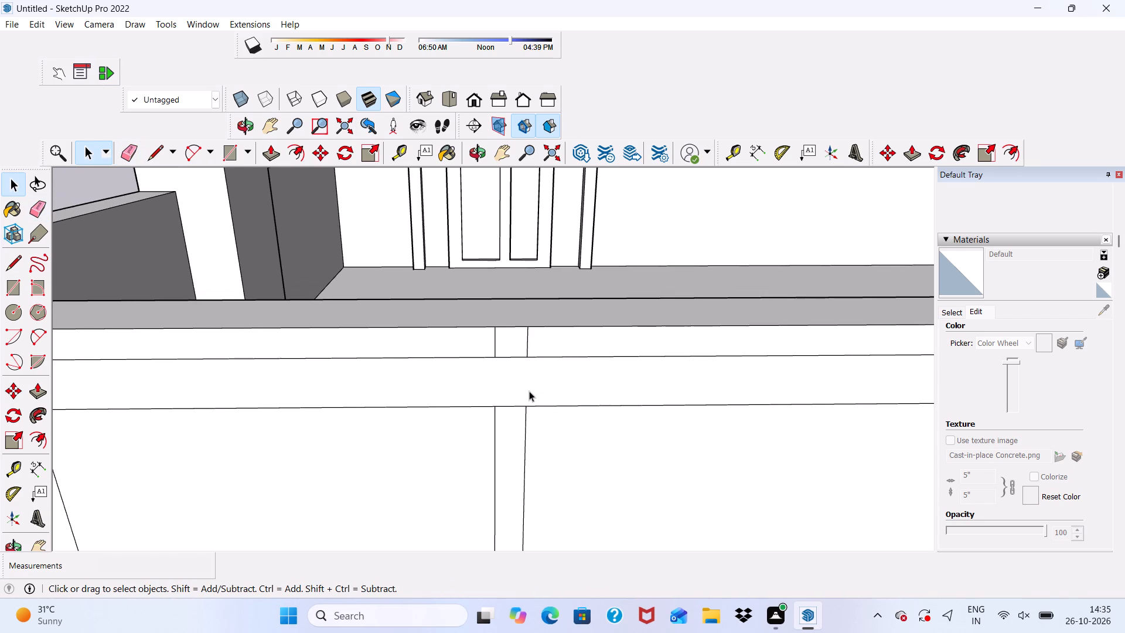
Copy the horizontal band straight down about 7 1/8" and repeat the copy 15 times at that spacing.
{"action": "scroll", "coordinate": [524, 393], "scroll_direction": "down", "scroll_amount": 3}
{"action": "scroll", "coordinate": [494, 345], "scroll_direction": "down", "scroll_amount": 4}
{"action": "double_click", "coordinate": [468, 376]}
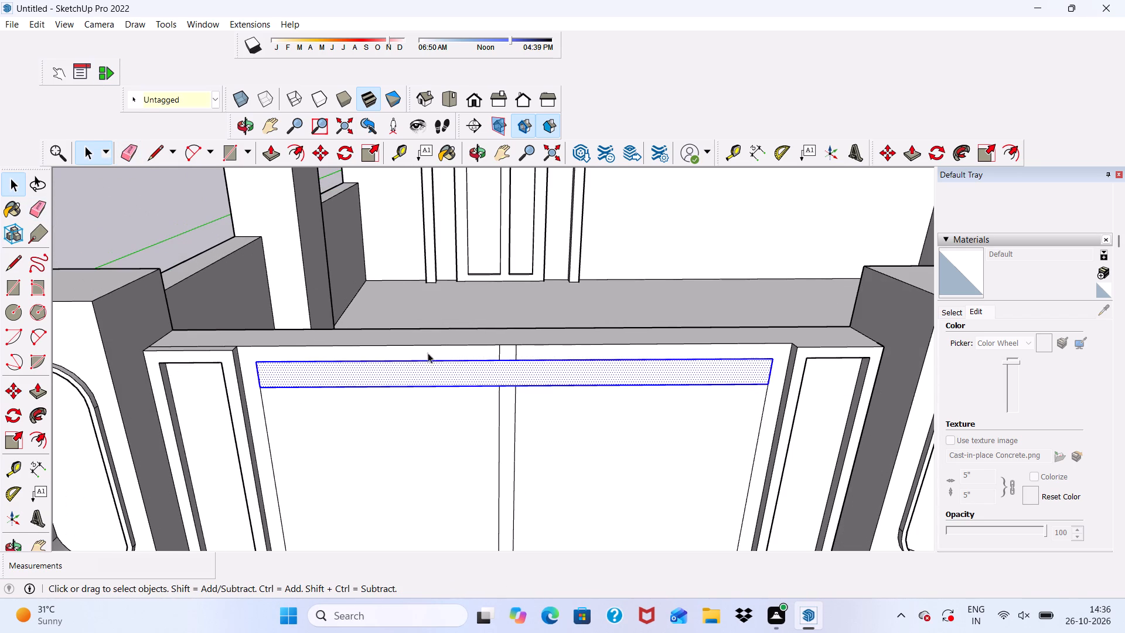
{"action": "left_click", "coordinate": [315, 152]}
{"action": "left_click", "coordinate": [379, 379]}
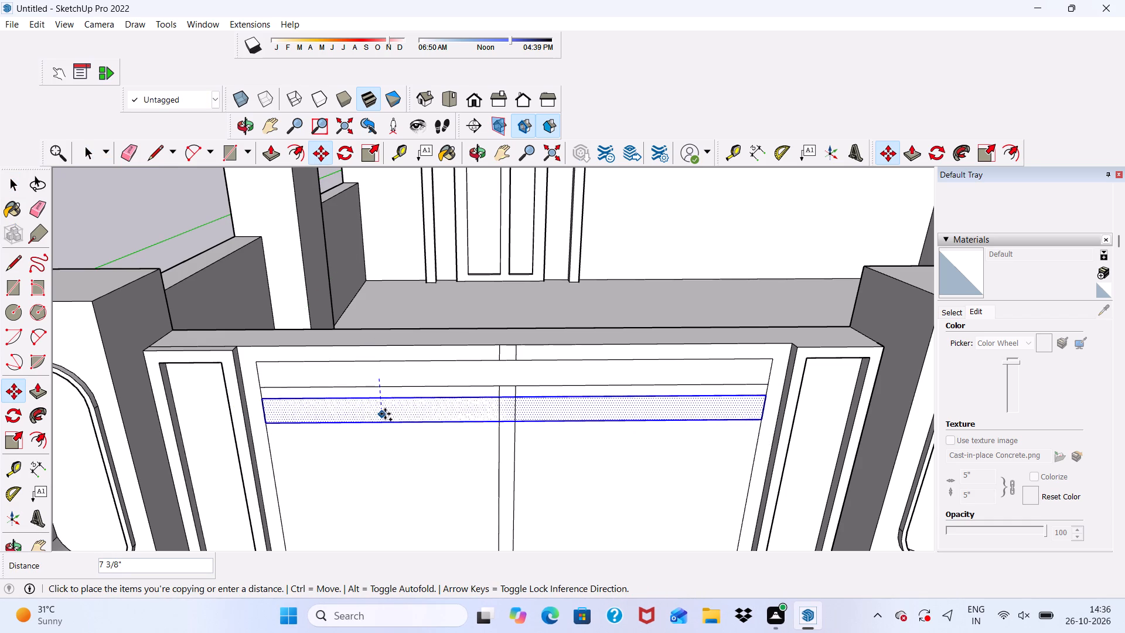
{"action": "left_click", "coordinate": [385, 413]}
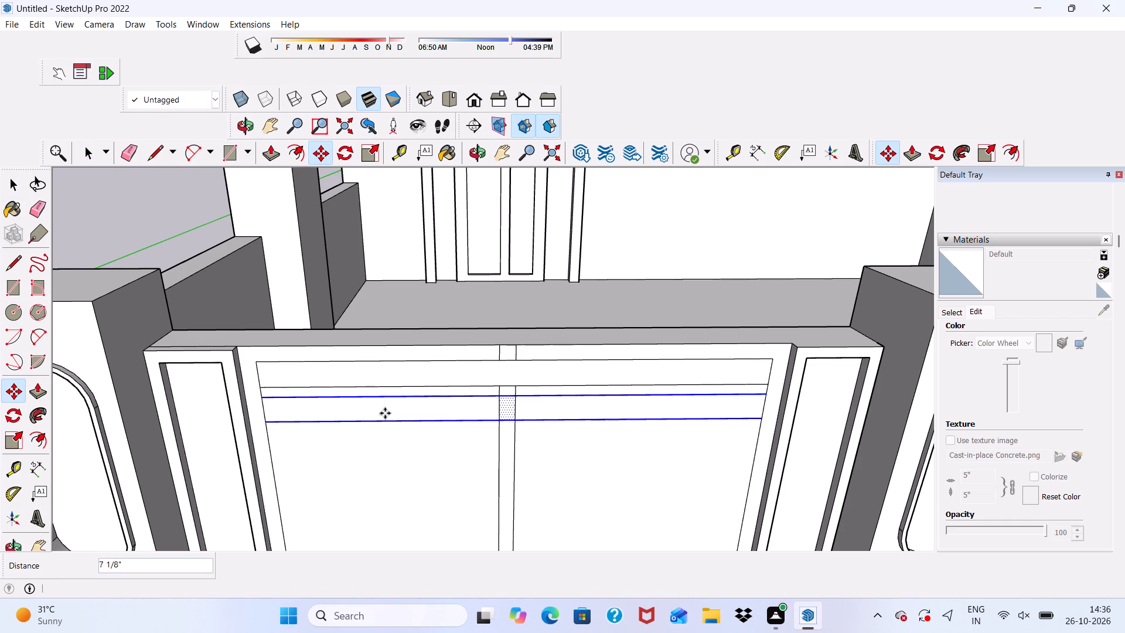
{"action": "key", "text": "shift+asterisk"}
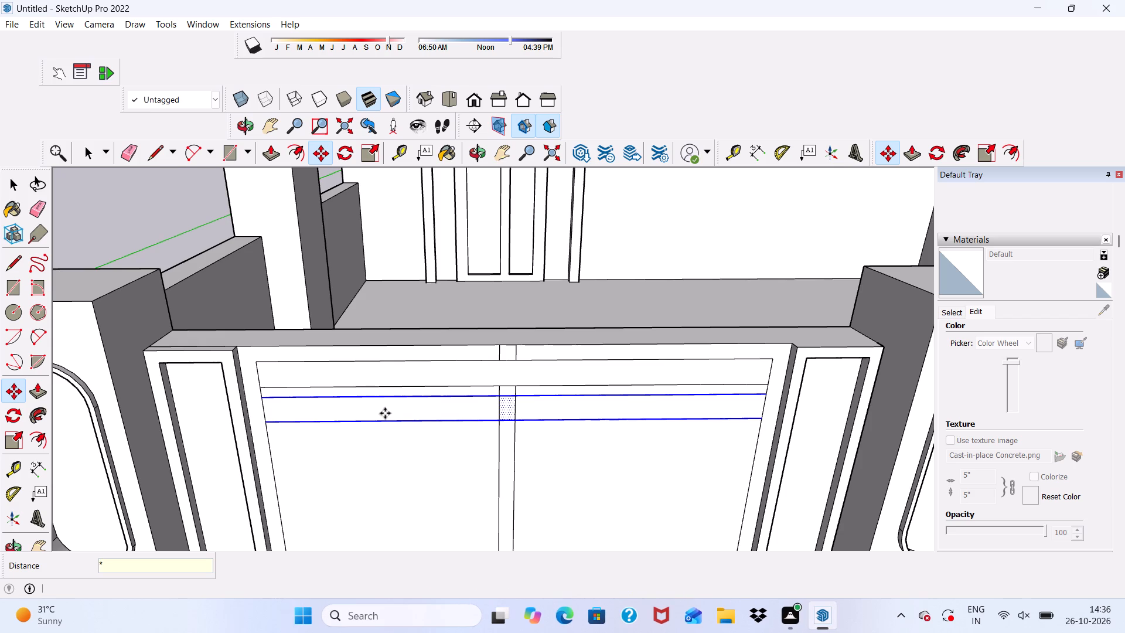
{"action": "type", "text": "15"}
{"action": "key", "text": "Return"}
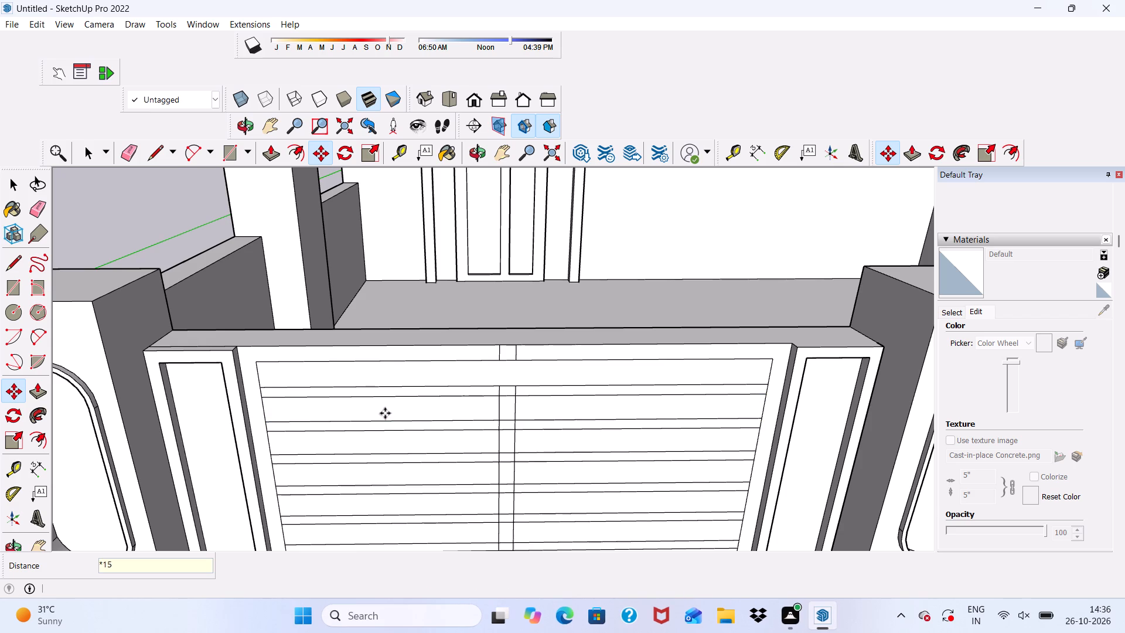
Erase the left-hand portions of the long edges of the surplus bands hanging below the wall's base.
{"action": "scroll", "coordinate": [495, 445], "scroll_direction": "down", "scroll_amount": 3}
{"action": "scroll", "coordinate": [387, 341], "scroll_direction": "down", "scroll_amount": 11}
{"action": "scroll", "coordinate": [407, 349], "scroll_direction": "up", "scroll_amount": 5}
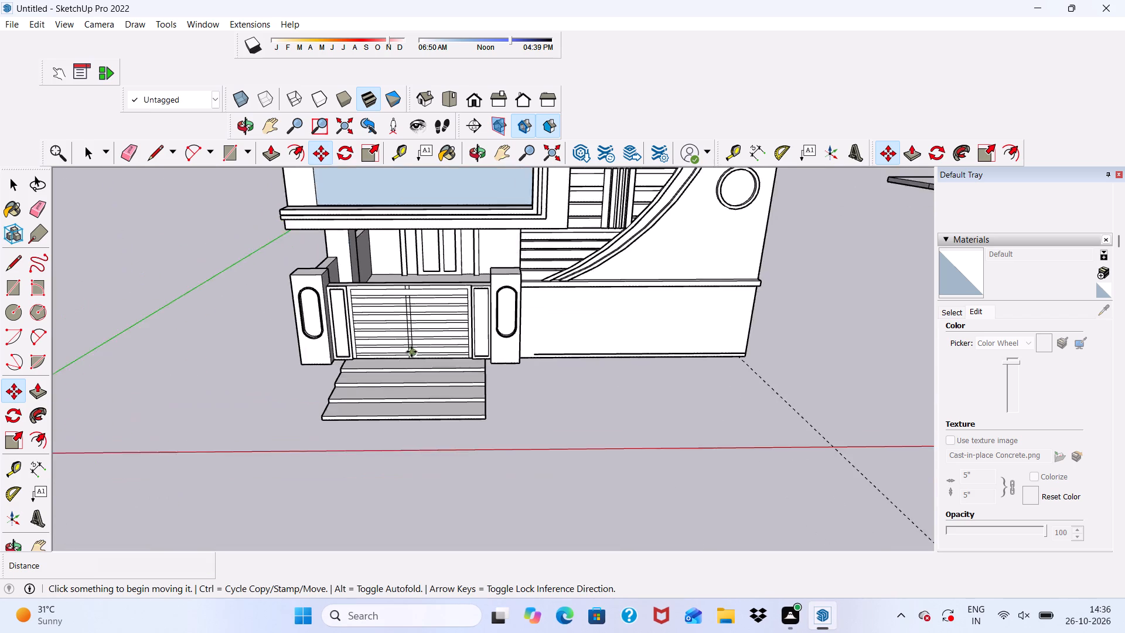
{"action": "scroll", "coordinate": [411, 352], "scroll_direction": "up", "scroll_amount": 12}
{"action": "scroll", "coordinate": [404, 365], "scroll_direction": "down", "scroll_amount": 2}
{"action": "middle_click_drag", "start_coordinate": [417, 384], "coordinate": [396, 168]}
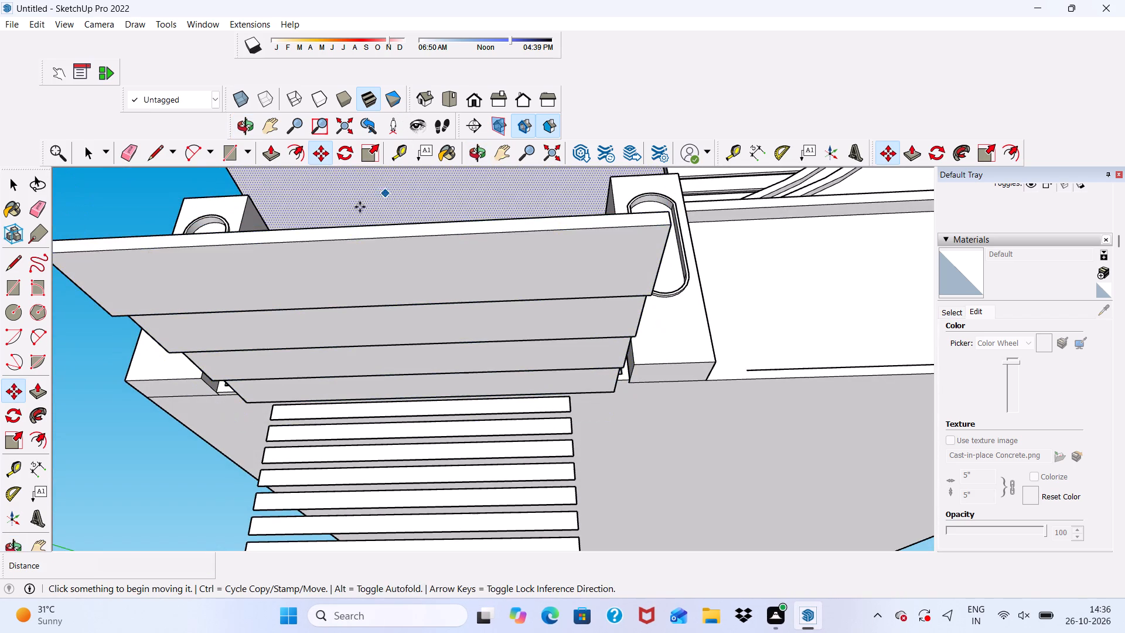
{"action": "left_click", "coordinate": [122, 147]}
{"action": "scroll", "coordinate": [332, 434], "scroll_direction": "up", "scroll_amount": 3}
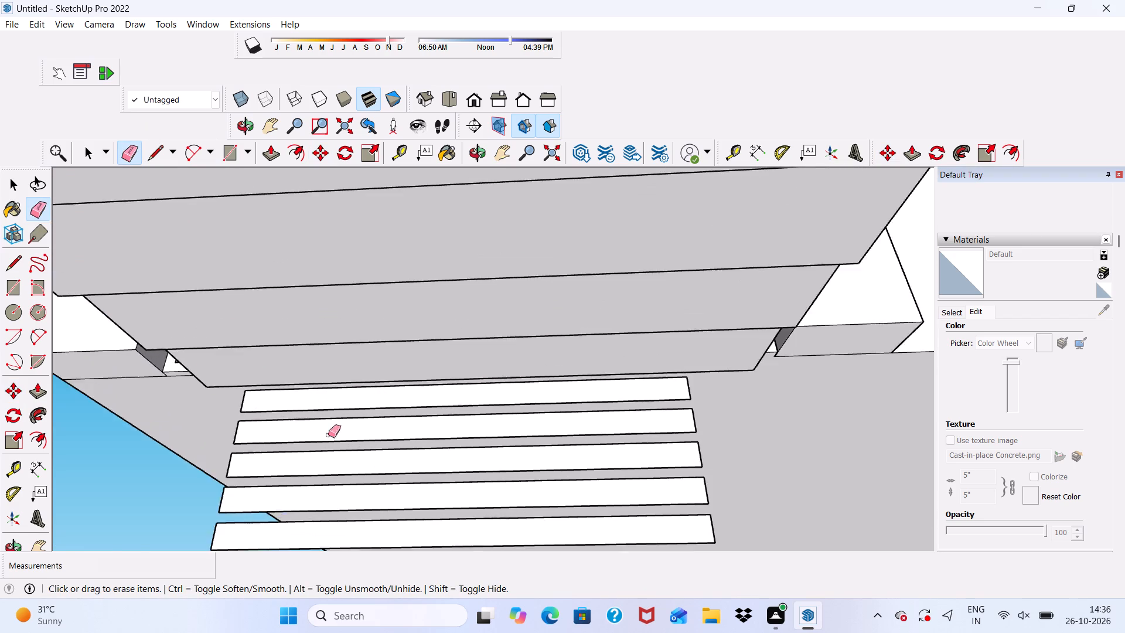
{"action": "scroll", "coordinate": [328, 435], "scroll_direction": "up", "scroll_amount": 13}
{"action": "left_click_drag", "start_coordinate": [265, 351], "coordinate": [271, 449]}
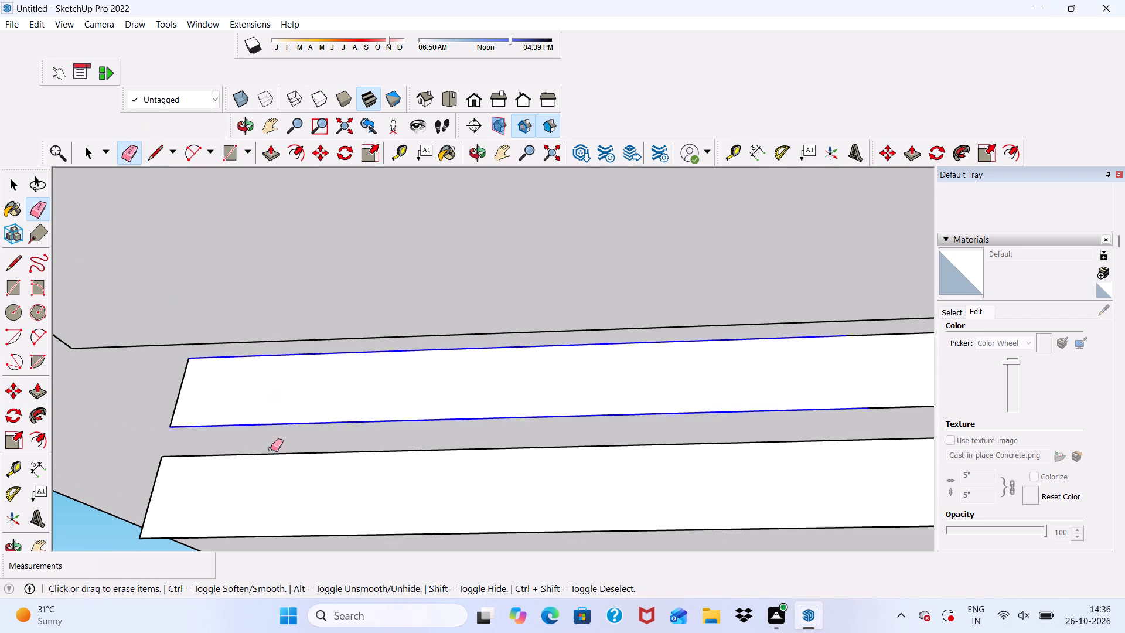
{"action": "left_click_drag", "start_coordinate": [271, 449], "coordinate": [279, 497]}
{"action": "scroll", "coordinate": [273, 413], "scroll_direction": "down", "scroll_amount": 5}
{"action": "scroll", "coordinate": [308, 455], "scroll_direction": "up", "scroll_amount": 1}
{"action": "left_click_drag", "start_coordinate": [308, 464], "coordinate": [331, 529]}
{"action": "scroll", "coordinate": [346, 445], "scroll_direction": "down", "scroll_amount": 5}
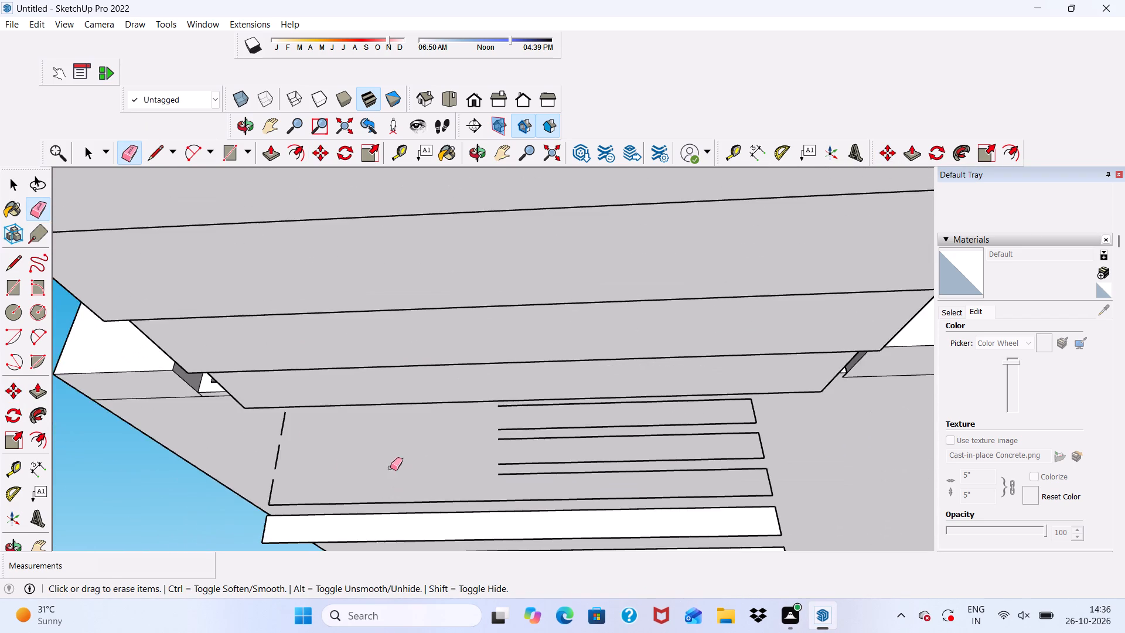
{"action": "scroll", "coordinate": [390, 468], "scroll_direction": "down", "scroll_amount": 5}
{"action": "scroll", "coordinate": [410, 513], "scroll_direction": "up", "scroll_amount": 8}
{"action": "left_click_drag", "start_coordinate": [397, 465], "coordinate": [397, 523]}
{"action": "scroll", "coordinate": [397, 424], "scroll_direction": "down", "scroll_amount": 5}
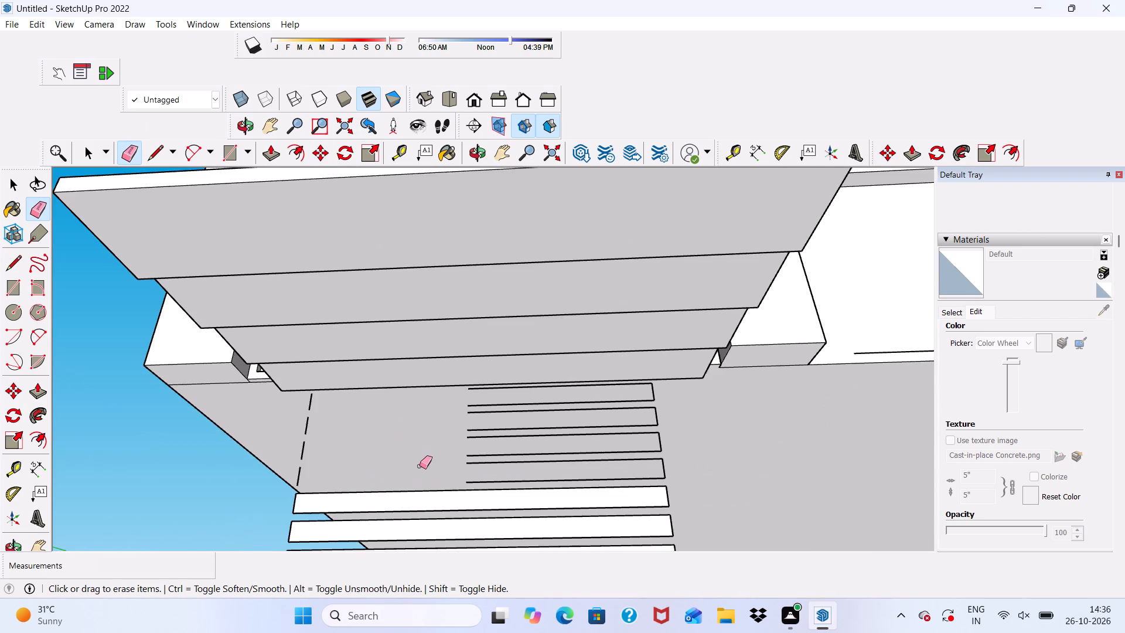
{"action": "left_click_drag", "start_coordinate": [417, 481], "coordinate": [411, 519]}
{"action": "scroll", "coordinate": [405, 416], "scroll_direction": "down", "scroll_amount": 6}
{"action": "scroll", "coordinate": [421, 471], "scroll_direction": "up", "scroll_amount": 3}
{"action": "left_click_drag", "start_coordinate": [412, 479], "coordinate": [415, 513]}
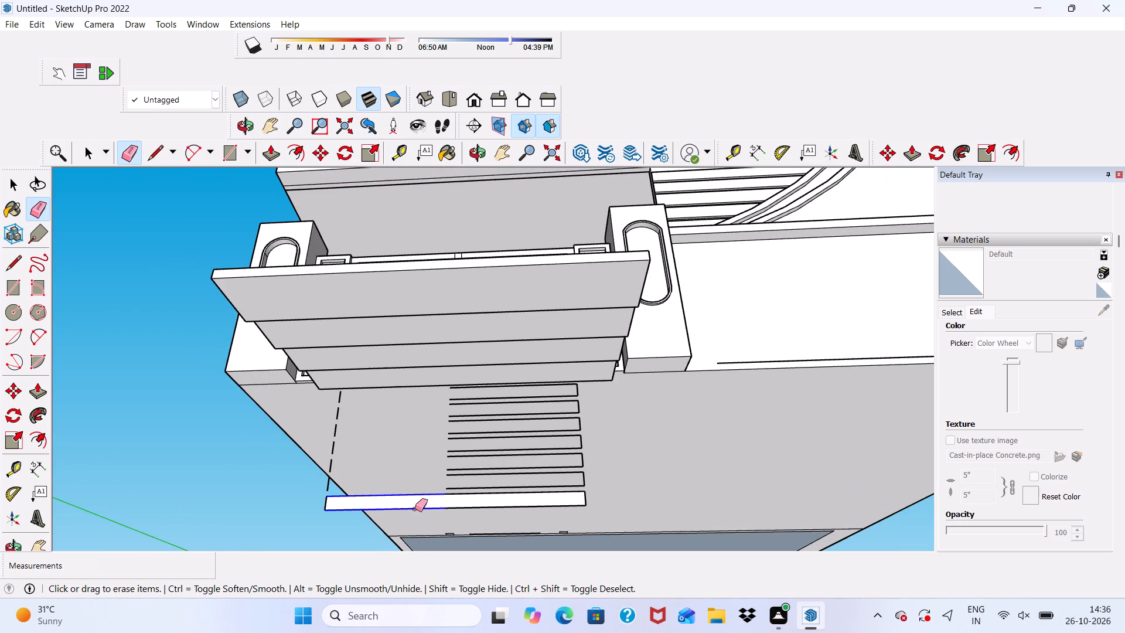
Erase the right-hand portions of the surplus bands' long edges below the wall's base.
{"action": "scroll", "coordinate": [496, 443], "scroll_direction": "up", "scroll_amount": 10}
{"action": "scroll", "coordinate": [479, 382], "scroll_direction": "up", "scroll_amount": 2}
{"action": "left_click_drag", "start_coordinate": [477, 377], "coordinate": [471, 468]}
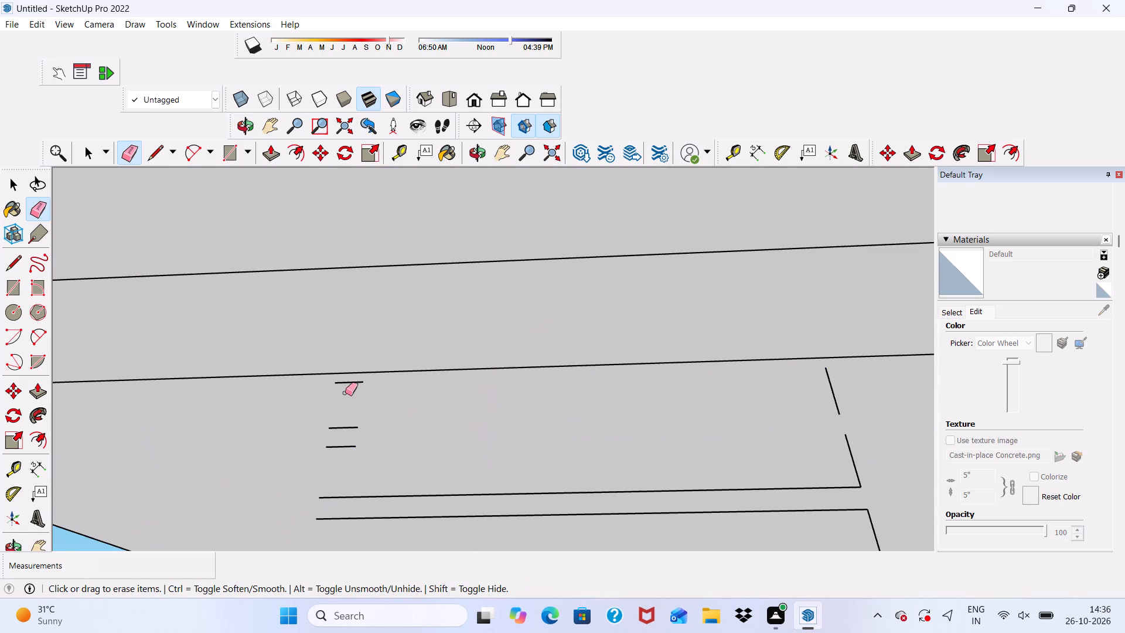
{"action": "scroll", "coordinate": [342, 391], "scroll_direction": "up", "scroll_amount": 3}
{"action": "left_click_drag", "start_coordinate": [350, 379], "coordinate": [352, 479]}
{"action": "scroll", "coordinate": [342, 351], "scroll_direction": "down", "scroll_amount": 8}
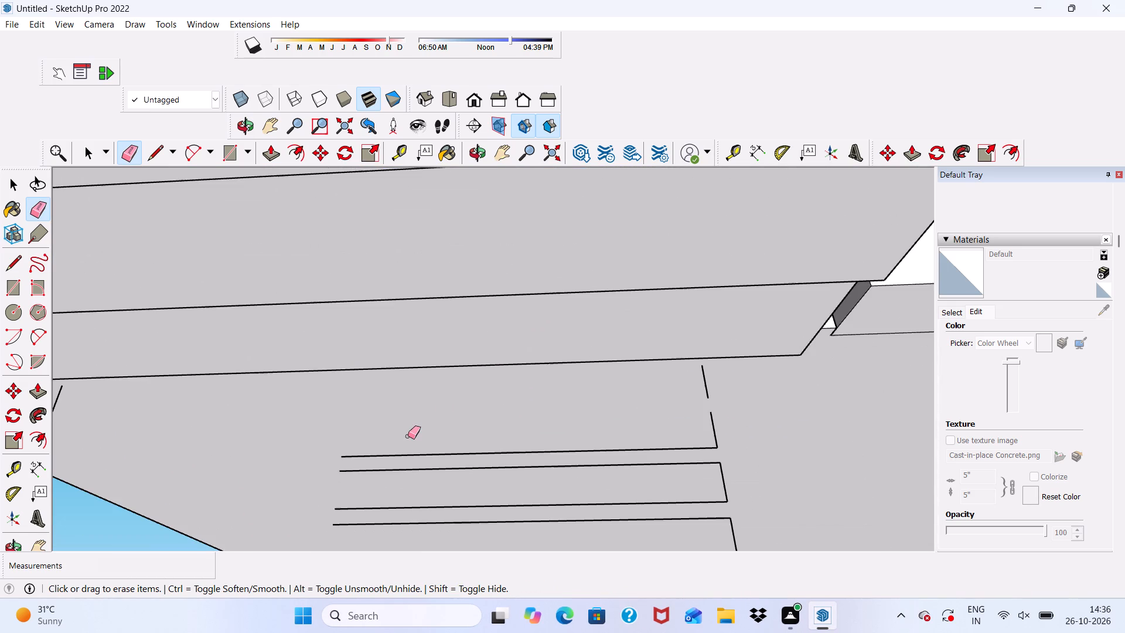
{"action": "left_click_drag", "start_coordinate": [408, 436], "coordinate": [414, 471]}
{"action": "scroll", "coordinate": [406, 368], "scroll_direction": "down", "scroll_amount": 6}
{"action": "scroll", "coordinate": [427, 432], "scroll_direction": "up", "scroll_amount": 5}
{"action": "left_click_drag", "start_coordinate": [425, 425], "coordinate": [420, 490]}
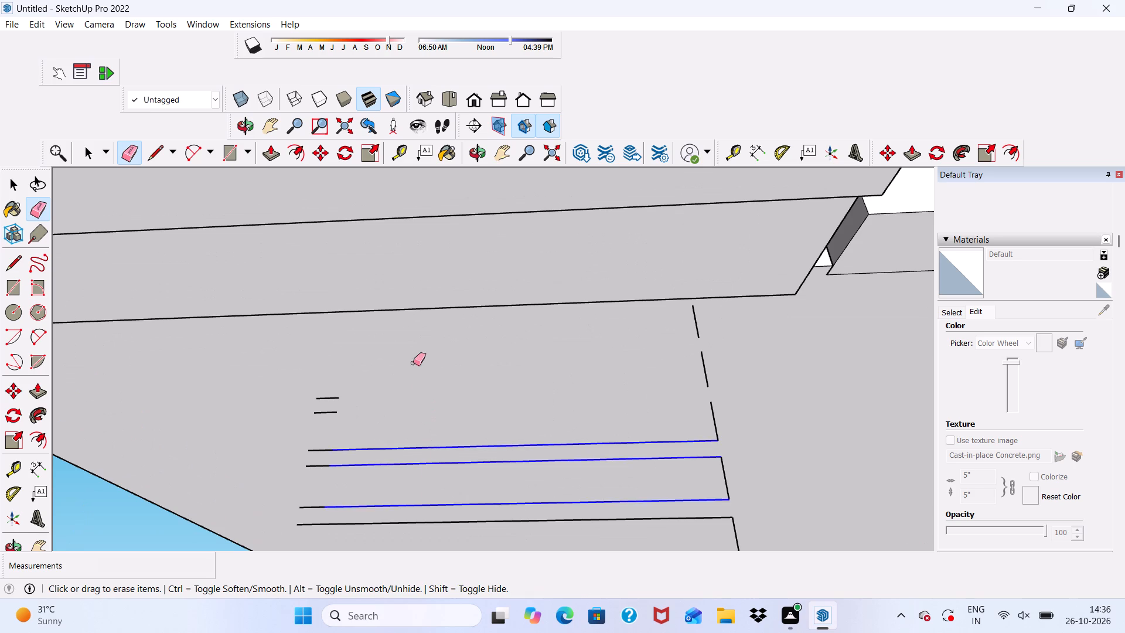
{"action": "scroll", "coordinate": [414, 352], "scroll_direction": "down", "scroll_amount": 6}
{"action": "left_click_drag", "start_coordinate": [459, 435], "coordinate": [451, 508]}
Erase the short middle edge segments left over from the surplus bands below the wall's base.
{"action": "scroll", "coordinate": [429, 383], "scroll_direction": "down", "scroll_amount": 5}
{"action": "scroll", "coordinate": [414, 433], "scroll_direction": "up", "scroll_amount": 7}
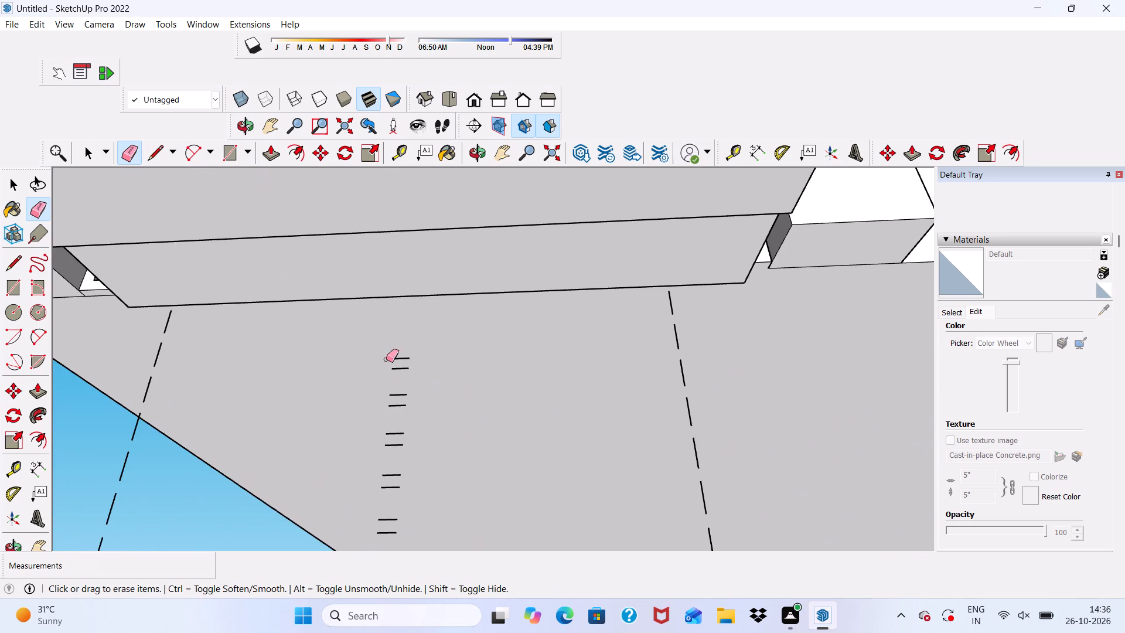
{"action": "left_click_drag", "start_coordinate": [399, 362], "coordinate": [388, 452]}
{"action": "left_click_drag", "start_coordinate": [401, 354], "coordinate": [394, 432]}
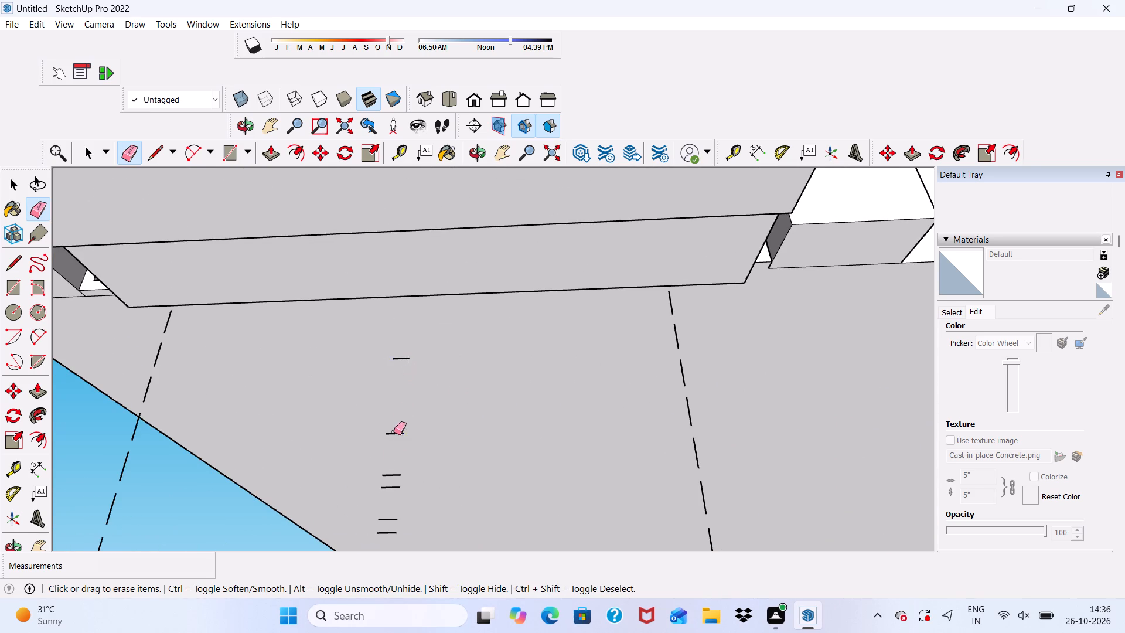
{"action": "left_click_drag", "start_coordinate": [394, 432], "coordinate": [391, 468]}
{"action": "scroll", "coordinate": [408, 331], "scroll_direction": "down", "scroll_amount": 5}
{"action": "scroll", "coordinate": [420, 421], "scroll_direction": "up", "scroll_amount": 2}
{"action": "left_click_drag", "start_coordinate": [397, 420], "coordinate": [384, 480]}
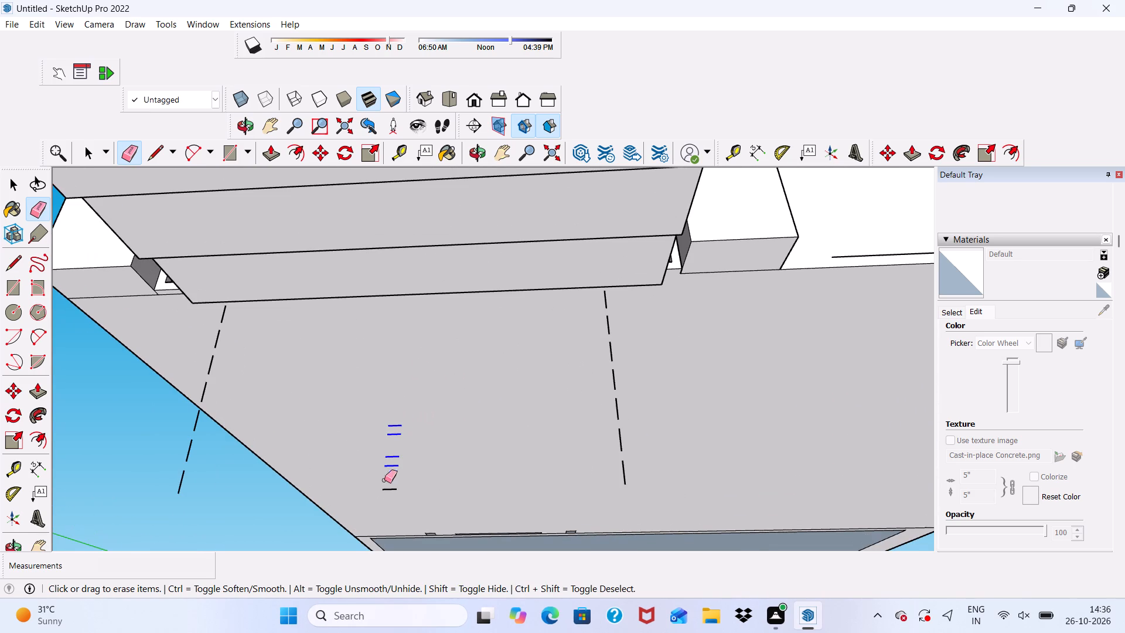
{"action": "left_click_drag", "start_coordinate": [384, 480], "coordinate": [384, 482]}
Erase the right-hand column of short end edges left from the surplus bands below the wall's base.
{"action": "scroll", "coordinate": [582, 312], "scroll_direction": "up", "scroll_amount": 3}
{"action": "left_click_drag", "start_coordinate": [612, 297], "coordinate": [613, 328]}
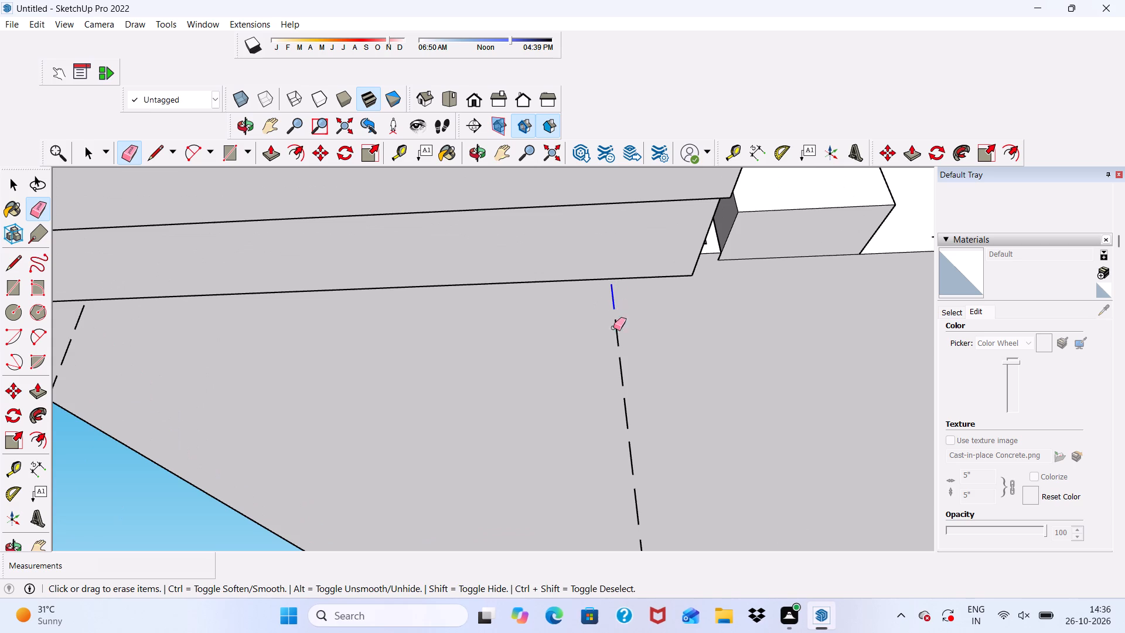
{"action": "left_click_drag", "start_coordinate": [613, 328], "coordinate": [614, 339]}
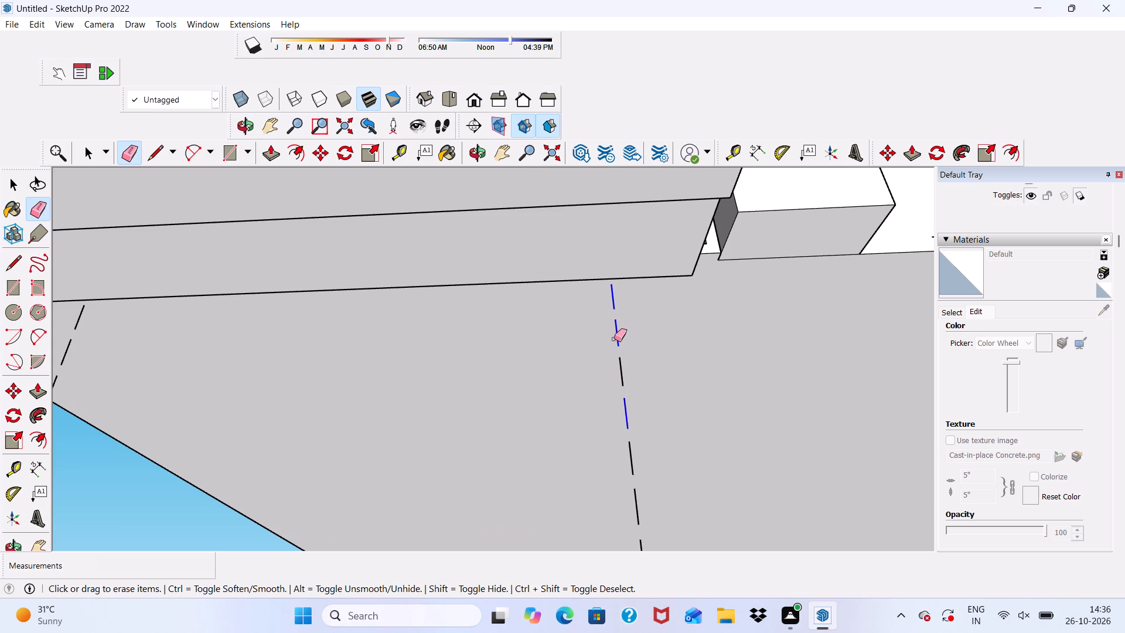
{"action": "left_click_drag", "start_coordinate": [614, 339], "coordinate": [633, 365]}
{"action": "scroll", "coordinate": [607, 230], "scroll_direction": "down", "scroll_amount": 5}
{"action": "scroll", "coordinate": [602, 359], "scroll_direction": "up", "scroll_amount": 3}
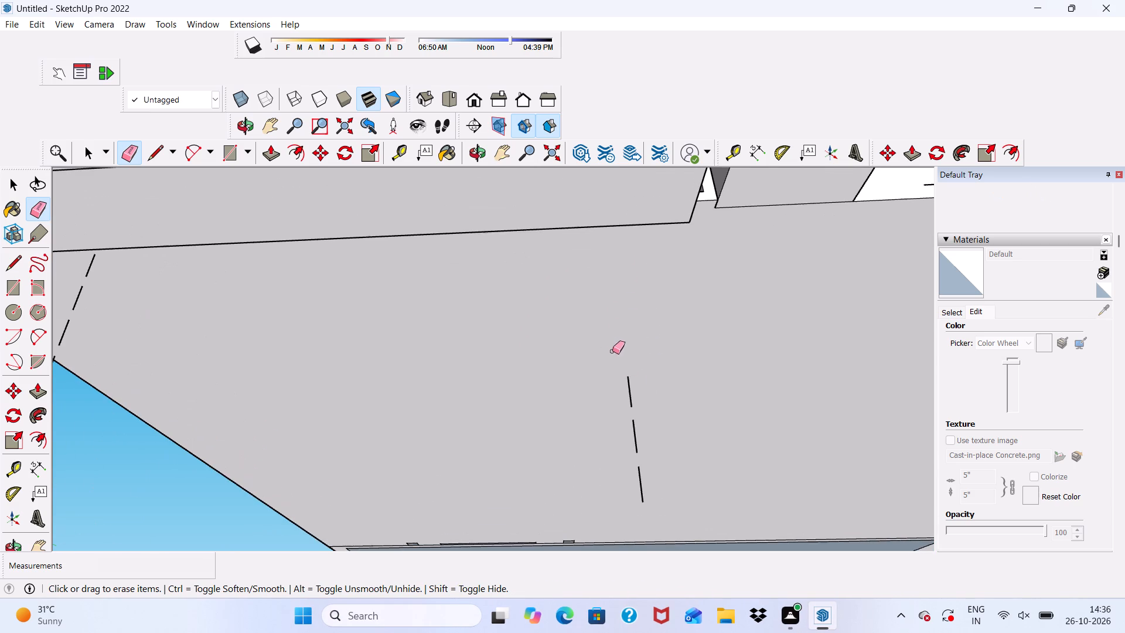
{"action": "left_click_drag", "start_coordinate": [630, 385], "coordinate": [639, 469]}
{"action": "left_click_drag", "start_coordinate": [639, 434], "coordinate": [638, 428]}
{"action": "left_click_drag", "start_coordinate": [638, 427], "coordinate": [630, 433]}
{"action": "scroll", "coordinate": [626, 355], "scroll_direction": "down", "scroll_amount": 9}
Erase the left-hand column of short end edges left from the surplus bands below the wall's base.
{"action": "scroll", "coordinate": [414, 349], "scroll_direction": "up", "scroll_amount": 5}
{"action": "scroll", "coordinate": [473, 307], "scroll_direction": "up", "scroll_amount": 4}
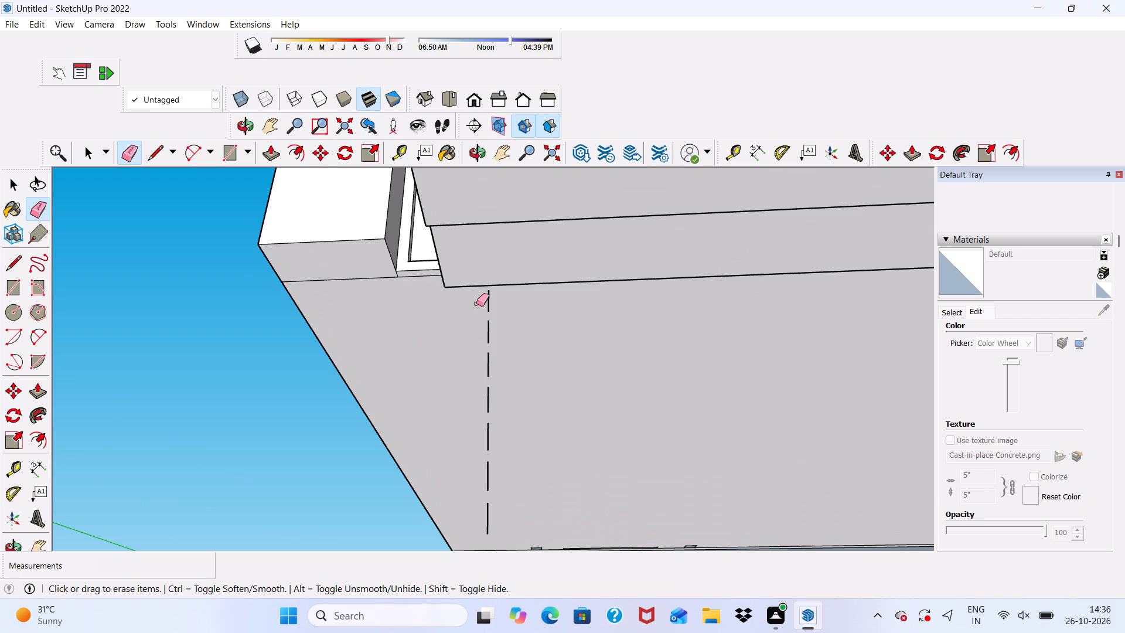
{"action": "left_click_drag", "start_coordinate": [482, 321], "coordinate": [480, 332]}
{"action": "left_click_drag", "start_coordinate": [489, 302], "coordinate": [490, 319]}
{"action": "left_click_drag", "start_coordinate": [490, 335], "coordinate": [489, 353]}
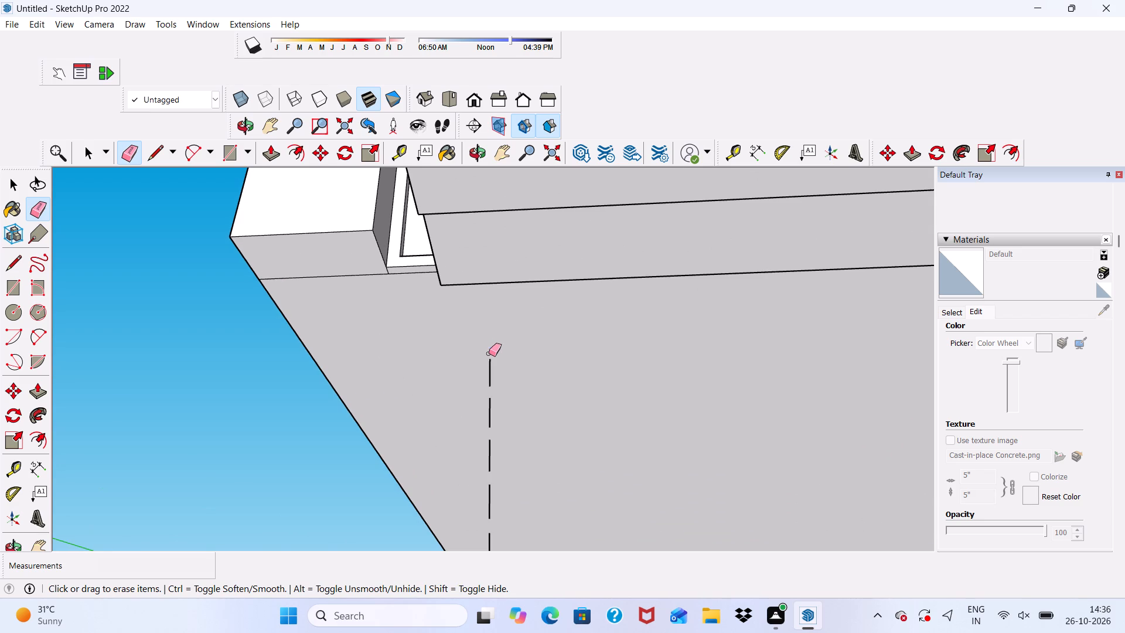
{"action": "left_click_drag", "start_coordinate": [489, 372], "coordinate": [490, 461]}
{"action": "scroll", "coordinate": [490, 394], "scroll_direction": "down", "scroll_amount": 5}
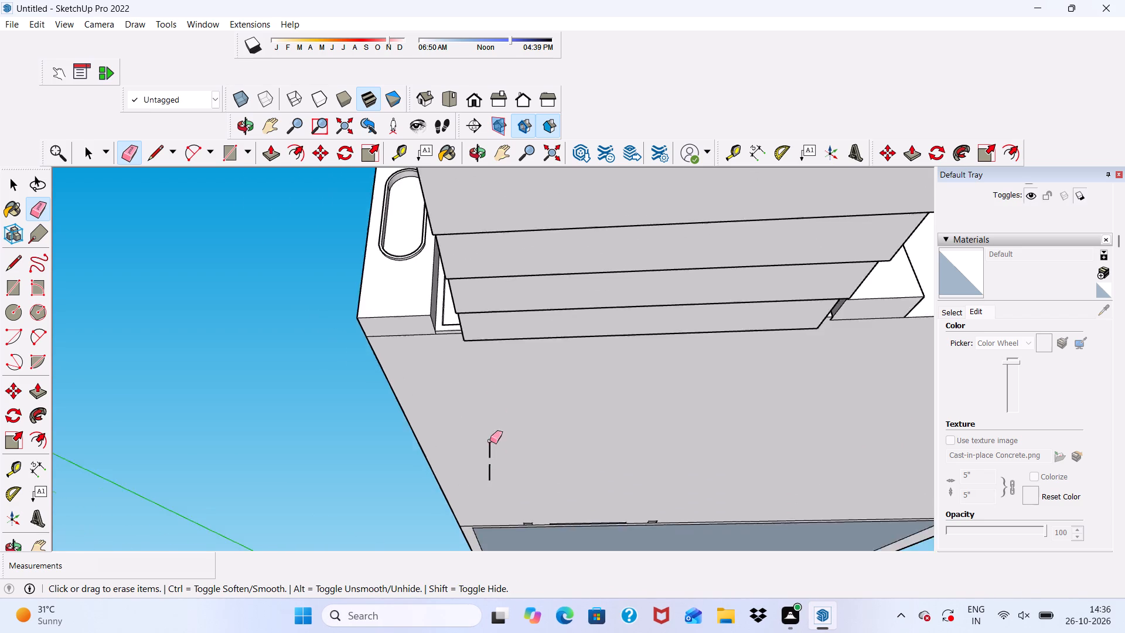
{"action": "scroll", "coordinate": [490, 463], "scroll_direction": "up", "scroll_amount": 4}
{"action": "left_click_drag", "start_coordinate": [487, 444], "coordinate": [486, 484]}
{"action": "scroll", "coordinate": [490, 365], "scroll_direction": "down", "scroll_amount": 9}
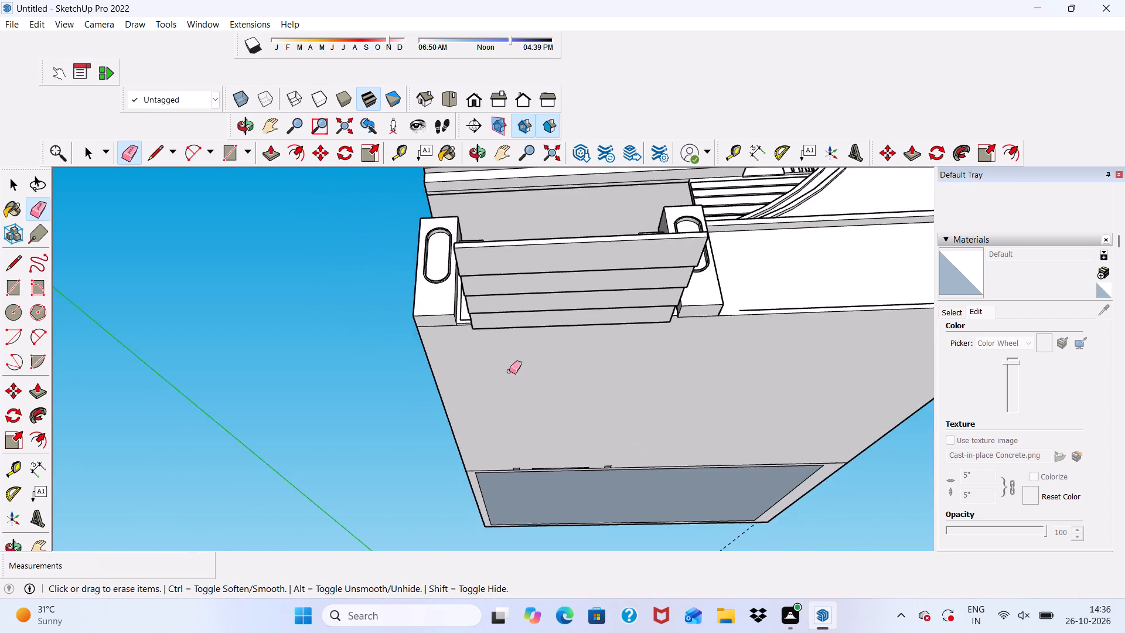
Erase the edge segments of the top two horizontal bands that cross the wall section's central vertical strip.
{"action": "middle_click_drag", "start_coordinate": [510, 371], "coordinate": [364, 519]}
{"action": "scroll", "coordinate": [428, 422], "scroll_direction": "up", "scroll_amount": 12}
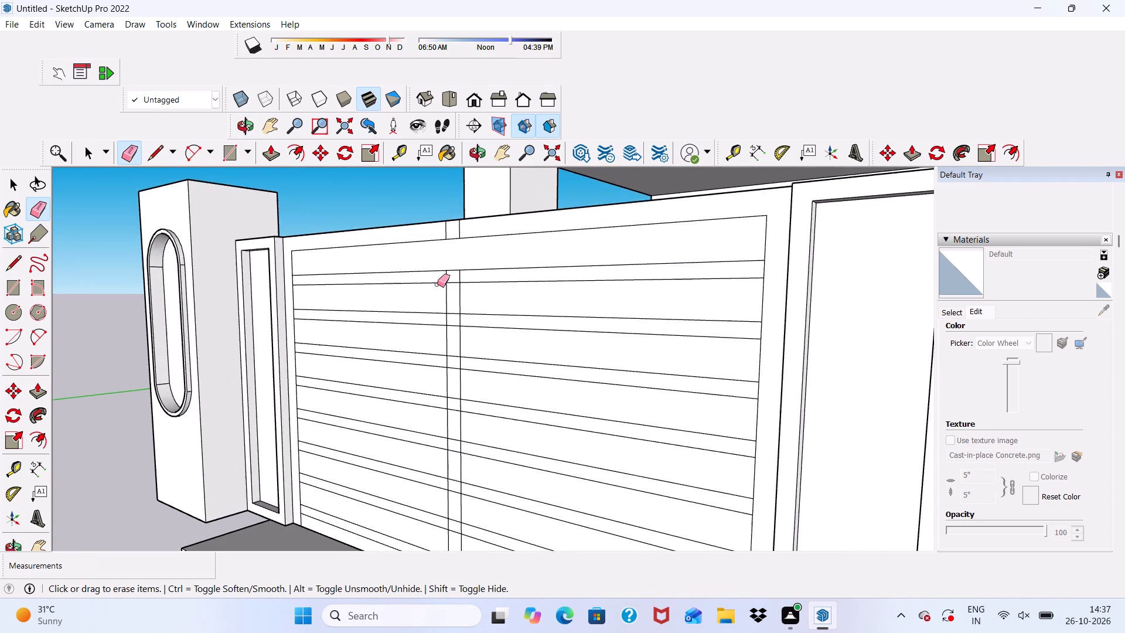
{"action": "scroll", "coordinate": [415, 276], "scroll_direction": "up", "scroll_amount": 4}
{"action": "scroll", "coordinate": [458, 245], "scroll_direction": "up", "scroll_amount": 2}
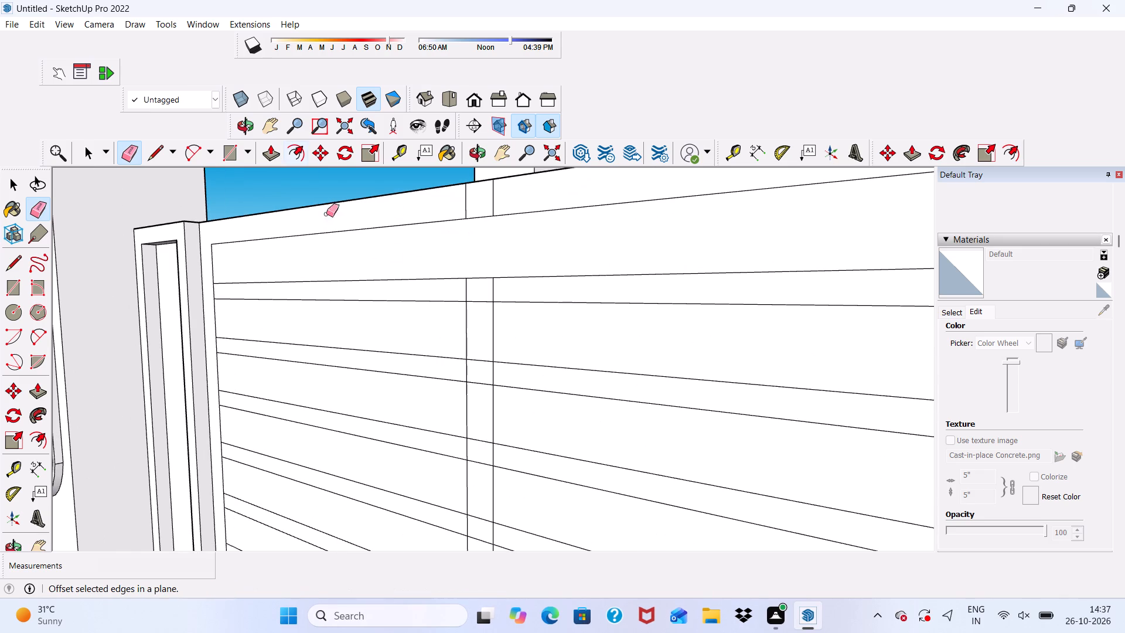
{"action": "scroll", "coordinate": [533, 347], "scroll_direction": "up", "scroll_amount": 6}
{"action": "left_click_drag", "start_coordinate": [471, 258], "coordinate": [468, 339]}
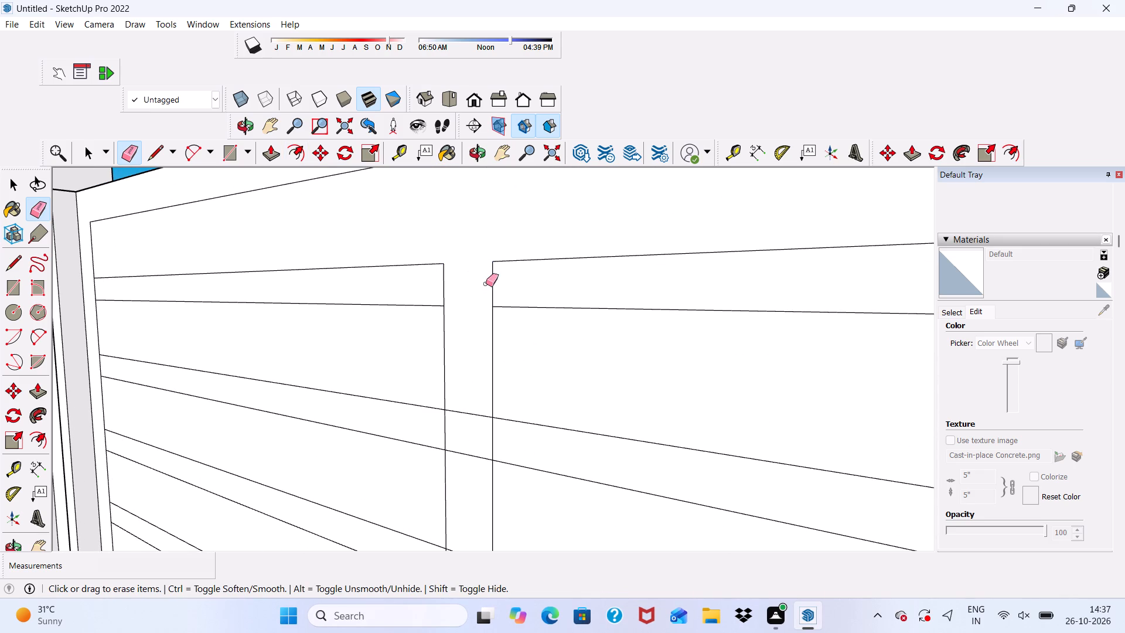
{"action": "scroll", "coordinate": [486, 281], "scroll_direction": "down", "scroll_amount": 4}
{"action": "scroll", "coordinate": [480, 379], "scroll_direction": "up", "scroll_amount": 4}
{"action": "left_click_drag", "start_coordinate": [482, 370], "coordinate": [478, 417]}
{"action": "left_click_drag", "start_coordinate": [475, 377], "coordinate": [475, 413]}
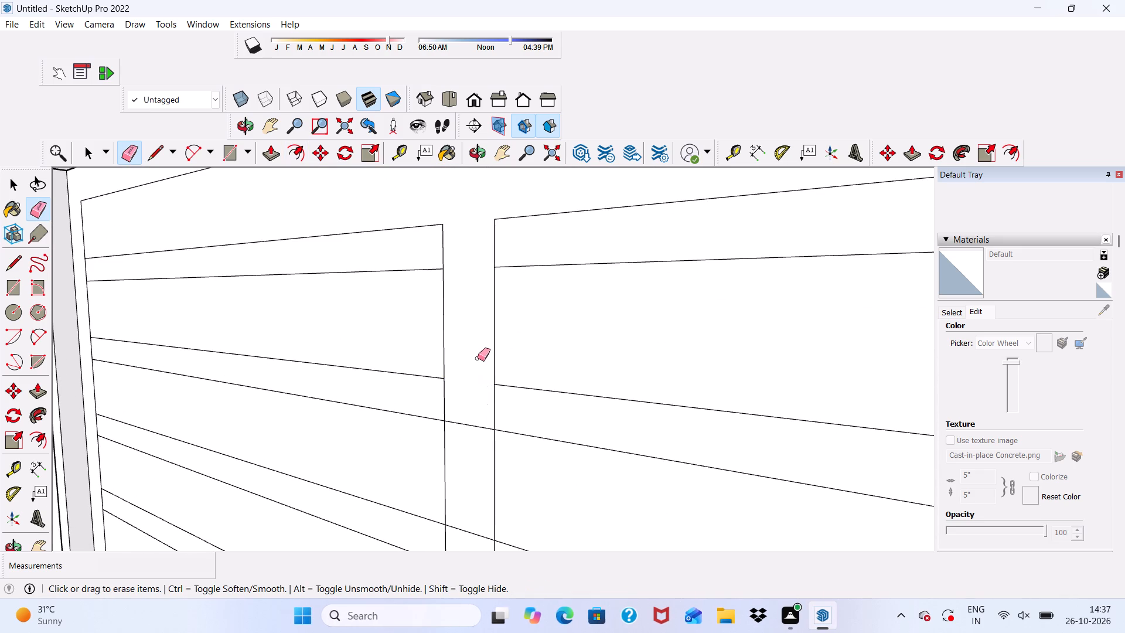
{"action": "scroll", "coordinate": [477, 356], "scroll_direction": "down", "scroll_amount": 4}
{"action": "scroll", "coordinate": [468, 385], "scroll_direction": "up", "scroll_amount": 4}
{"action": "left_click_drag", "start_coordinate": [468, 385], "coordinate": [470, 424]}
{"action": "scroll", "coordinate": [485, 328], "scroll_direction": "down", "scroll_amount": 10}
{"action": "scroll", "coordinate": [561, 165], "scroll_direction": "down", "scroll_amount": 5}
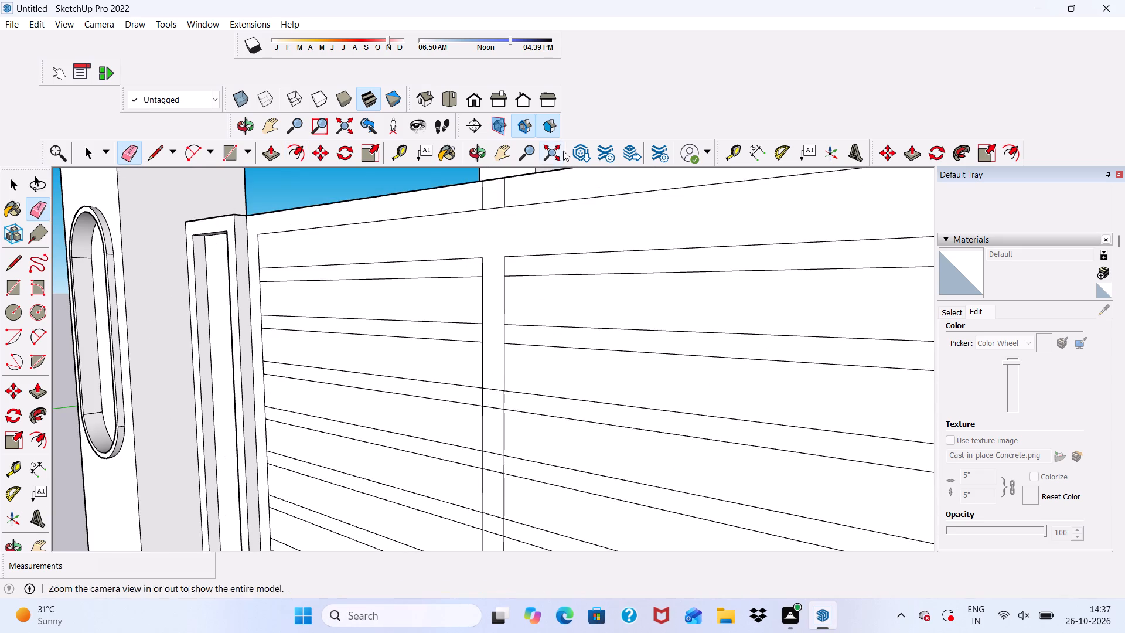
Erase the edge segments of the third and fourth horizontal bands that cross the central vertical strip.
{"action": "scroll", "coordinate": [486, 337], "scroll_direction": "down", "scroll_amount": 1}
{"action": "scroll", "coordinate": [510, 340], "scroll_direction": "up", "scroll_amount": 1}
{"action": "scroll", "coordinate": [510, 348], "scroll_direction": "down", "scroll_amount": 4}
{"action": "scroll", "coordinate": [504, 389], "scroll_direction": "up", "scroll_amount": 3}
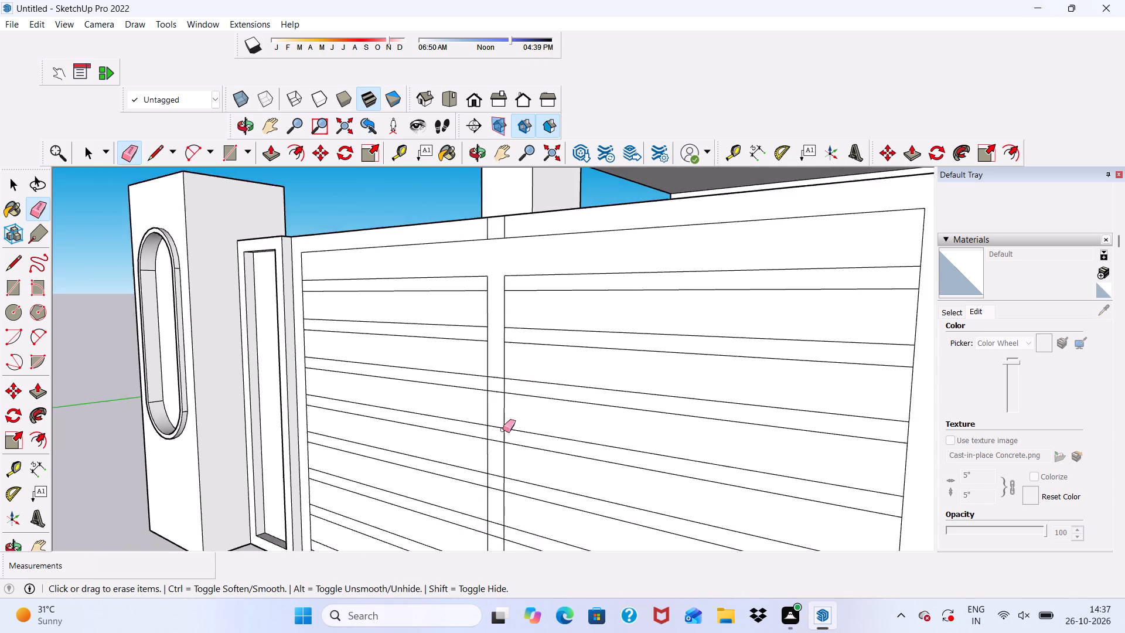
{"action": "scroll", "coordinate": [503, 430], "scroll_direction": "up", "scroll_amount": 9}
{"action": "left_click_drag", "start_coordinate": [489, 312], "coordinate": [493, 380]}
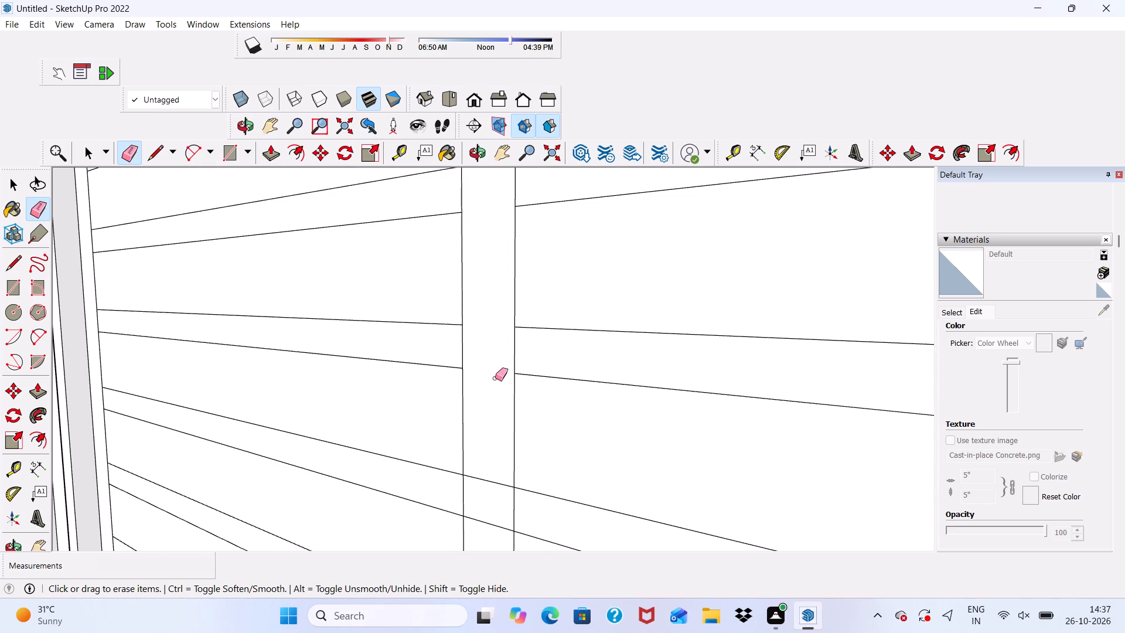
{"action": "scroll", "coordinate": [479, 386], "scroll_direction": "up", "scroll_amount": 3}
{"action": "scroll", "coordinate": [493, 410], "scroll_direction": "down", "scroll_amount": 1}
{"action": "scroll", "coordinate": [493, 398], "scroll_direction": "up", "scroll_amount": 4}
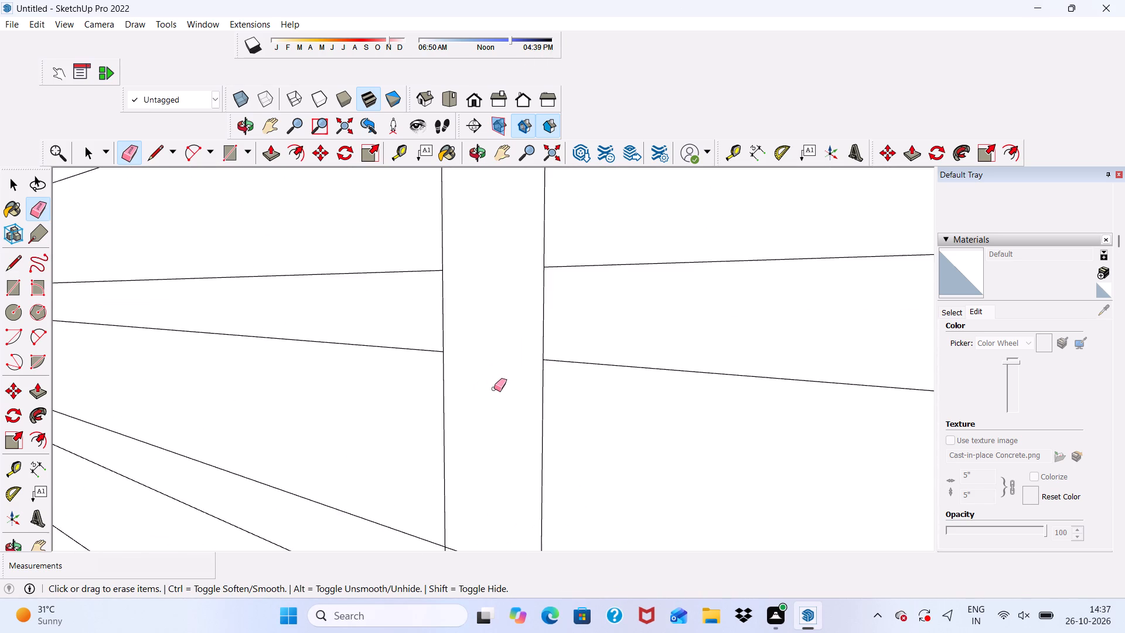
{"action": "scroll", "coordinate": [491, 377], "scroll_direction": "down", "scroll_amount": 5}
{"action": "scroll", "coordinate": [483, 445], "scroll_direction": "up", "scroll_amount": 5}
{"action": "left_click_drag", "start_coordinate": [487, 458], "coordinate": [497, 526]}
{"action": "scroll", "coordinate": [505, 440], "scroll_direction": "down", "scroll_amount": 6}
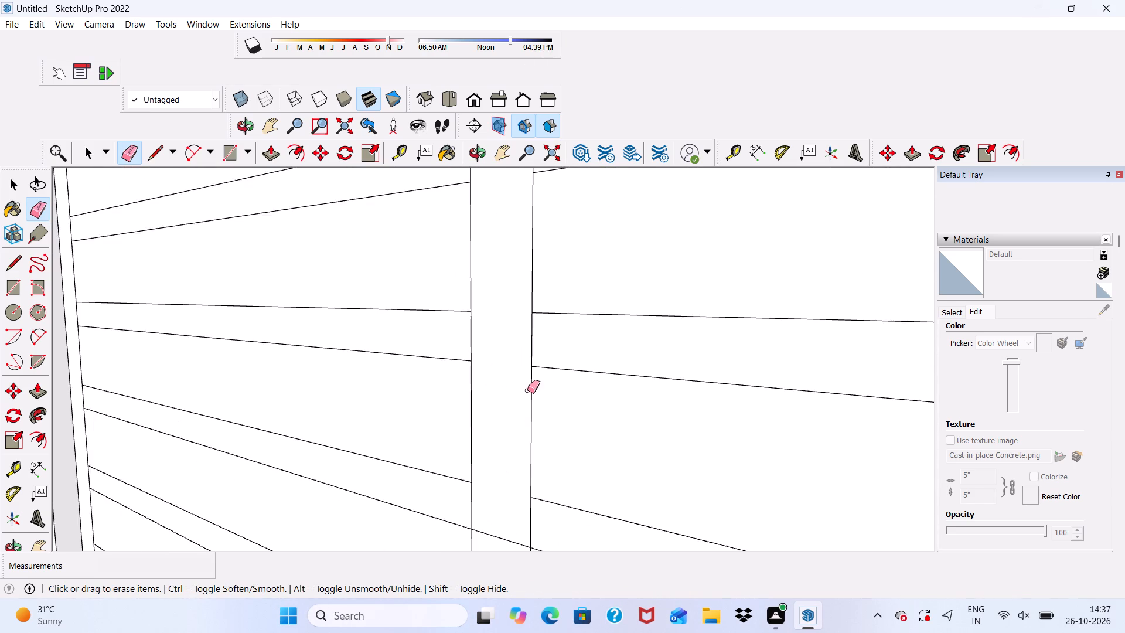
{"action": "scroll", "coordinate": [527, 390], "scroll_direction": "down", "scroll_amount": 7}
{"action": "scroll", "coordinate": [544, 479], "scroll_direction": "up", "scroll_amount": 6}
{"action": "scroll", "coordinate": [557, 433], "scroll_direction": "down", "scroll_amount": 6}
{"action": "scroll", "coordinate": [537, 433], "scroll_direction": "up", "scroll_amount": 5}
{"action": "scroll", "coordinate": [508, 422], "scroll_direction": "down", "scroll_amount": 2}
{"action": "scroll", "coordinate": [497, 439], "scroll_direction": "up", "scroll_amount": 3}
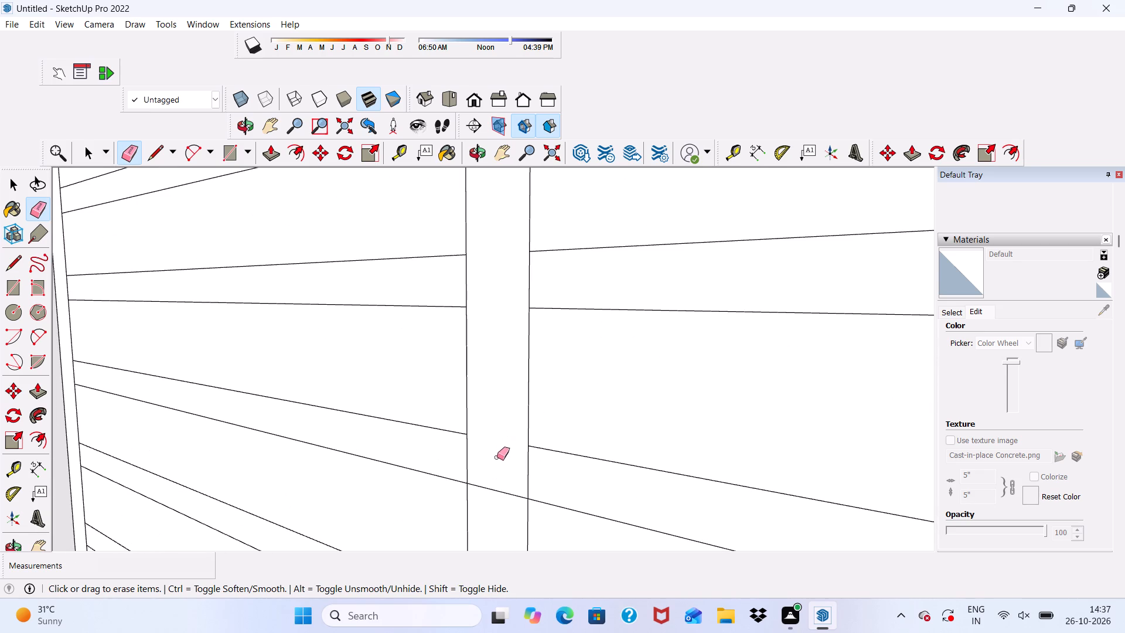
{"action": "left_click_drag", "start_coordinate": [497, 460], "coordinate": [507, 494]}
{"action": "scroll", "coordinate": [504, 414], "scroll_direction": "down", "scroll_amount": 13}
{"action": "scroll", "coordinate": [486, 526], "scroll_direction": "up", "scroll_amount": 10}
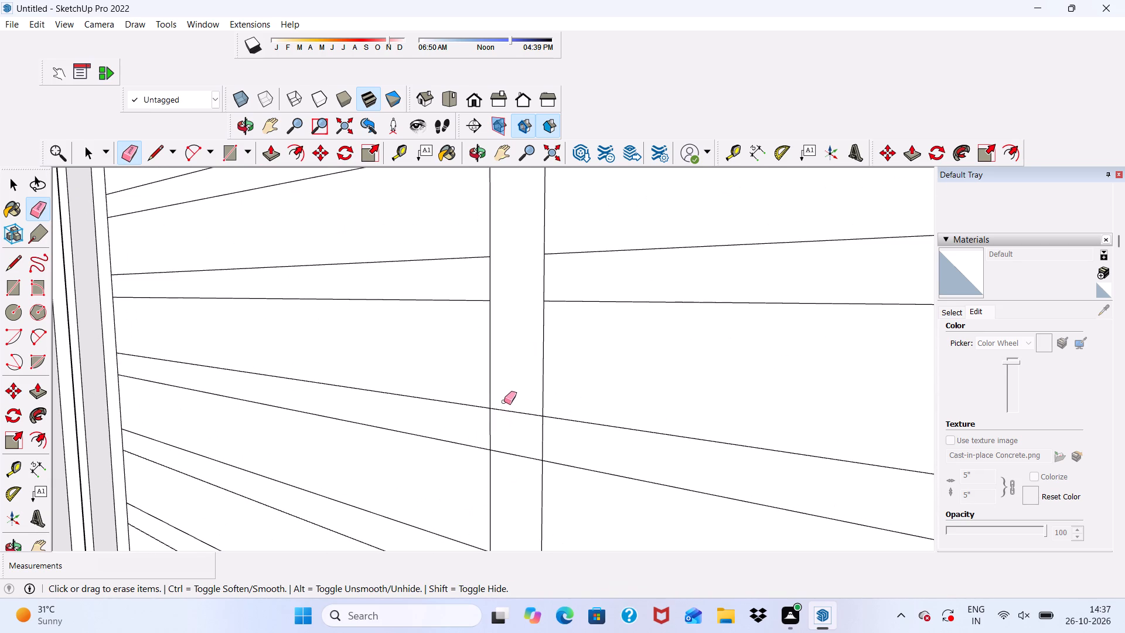
Erase the edge segments of the remaining lower bands across the central vertical strip, down to the wall's base.
{"action": "left_click_drag", "start_coordinate": [506, 399], "coordinate": [506, 462]}
{"action": "scroll", "coordinate": [504, 416], "scroll_direction": "down", "scroll_amount": 6}
{"action": "scroll", "coordinate": [519, 488], "scroll_direction": "up", "scroll_amount": 6}
{"action": "left_click_drag", "start_coordinate": [506, 492], "coordinate": [501, 534]}
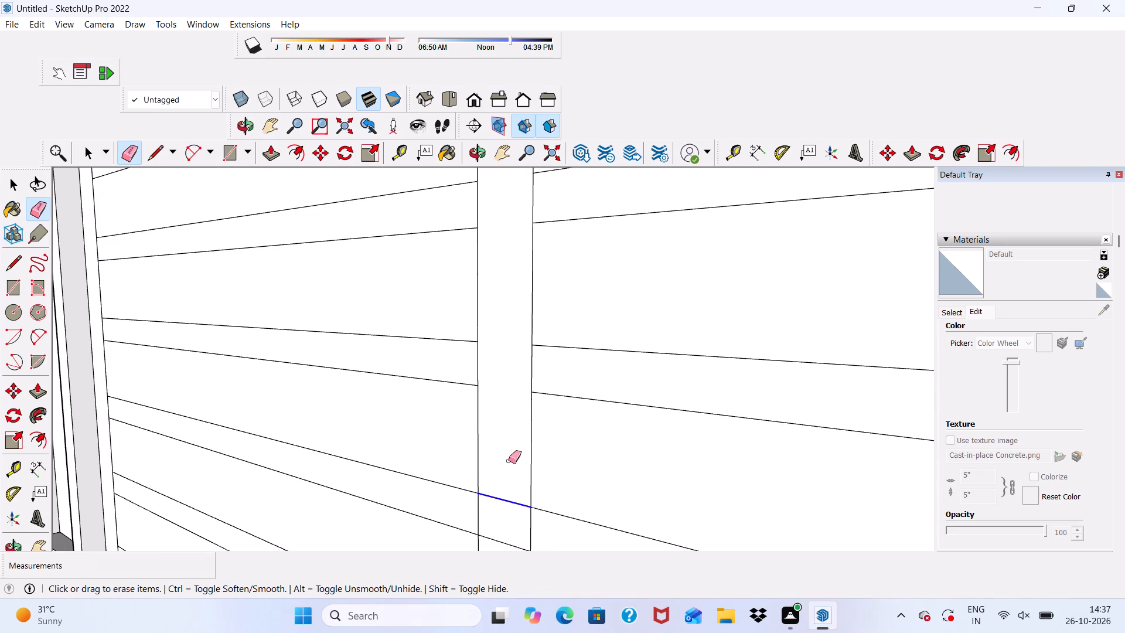
{"action": "scroll", "coordinate": [516, 393], "scroll_direction": "down", "scroll_amount": 10}
{"action": "scroll", "coordinate": [506, 443], "scroll_direction": "up", "scroll_amount": 8}
{"action": "left_click_drag", "start_coordinate": [510, 445], "coordinate": [519, 468]}
{"action": "scroll", "coordinate": [530, 379], "scroll_direction": "down", "scroll_amount": 3}
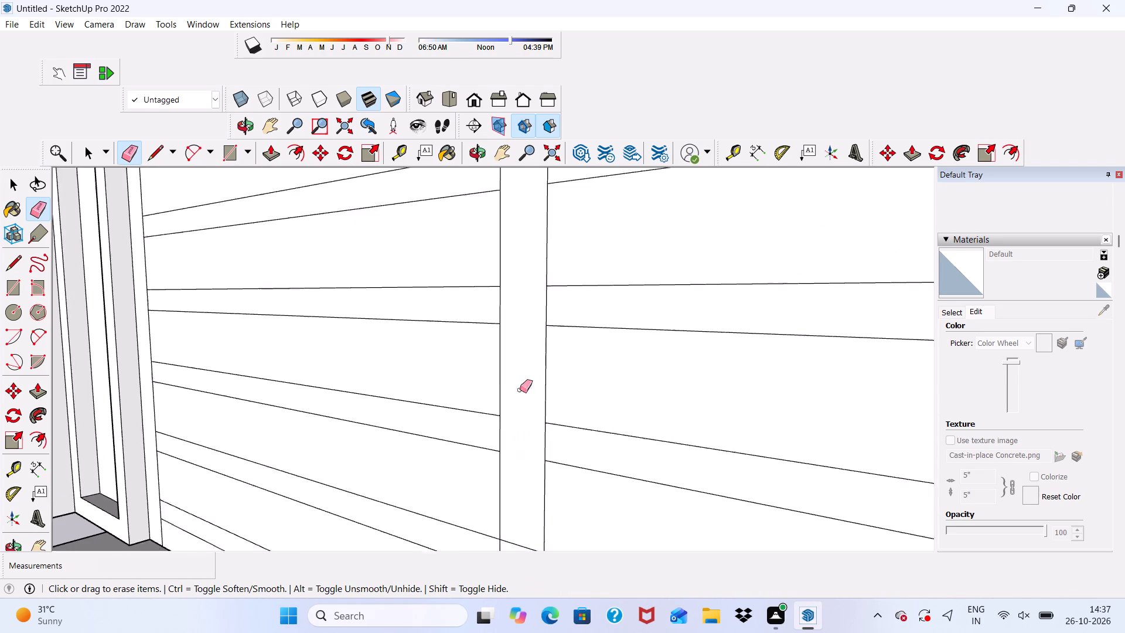
{"action": "scroll", "coordinate": [520, 390], "scroll_direction": "down", "scroll_amount": 3}
{"action": "scroll", "coordinate": [502, 475], "scroll_direction": "up", "scroll_amount": 6}
{"action": "scroll", "coordinate": [511, 478], "scroll_direction": "down", "scroll_amount": 7}
{"action": "left_click_drag", "start_coordinate": [529, 488], "coordinate": [530, 518]}
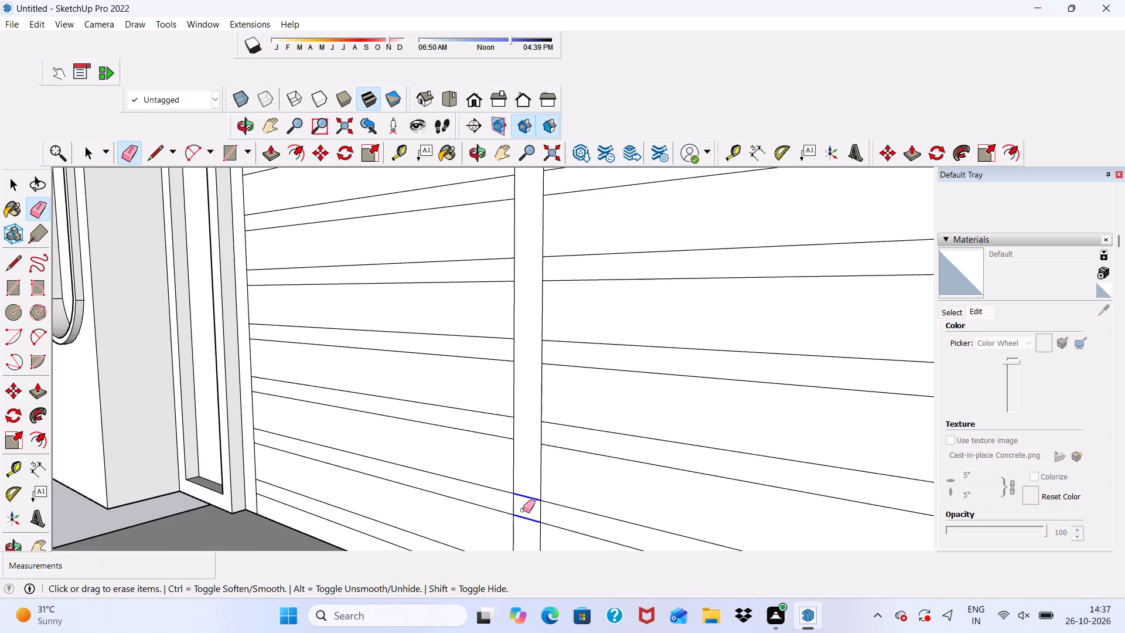
{"action": "scroll", "coordinate": [514, 477], "scroll_direction": "down", "scroll_amount": 9}
{"action": "scroll", "coordinate": [533, 543], "scroll_direction": "up", "scroll_amount": 9}
{"action": "left_click_drag", "start_coordinate": [532, 496], "coordinate": [532, 536]}
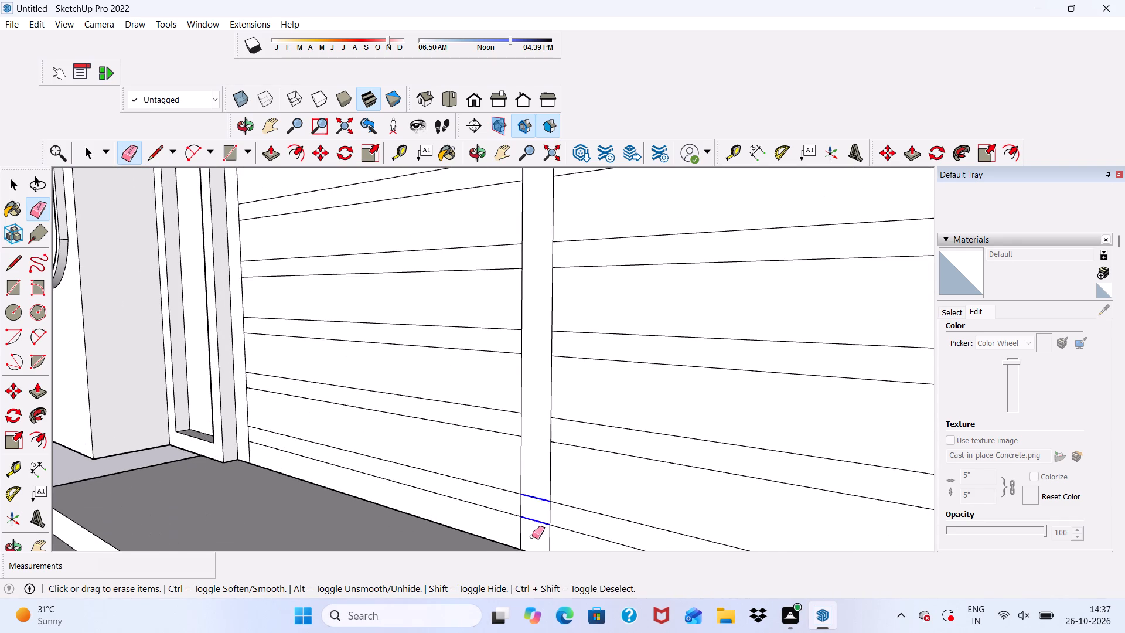
{"action": "left_click_drag", "start_coordinate": [532, 536], "coordinate": [532, 536]}
{"action": "scroll", "coordinate": [534, 499], "scroll_direction": "down", "scroll_amount": 7}
{"action": "scroll", "coordinate": [533, 512], "scroll_direction": "up", "scroll_amount": 2}
{"action": "middle_click_drag", "start_coordinate": [538, 515], "coordinate": [643, 501]}
{"action": "key", "text": "space"}
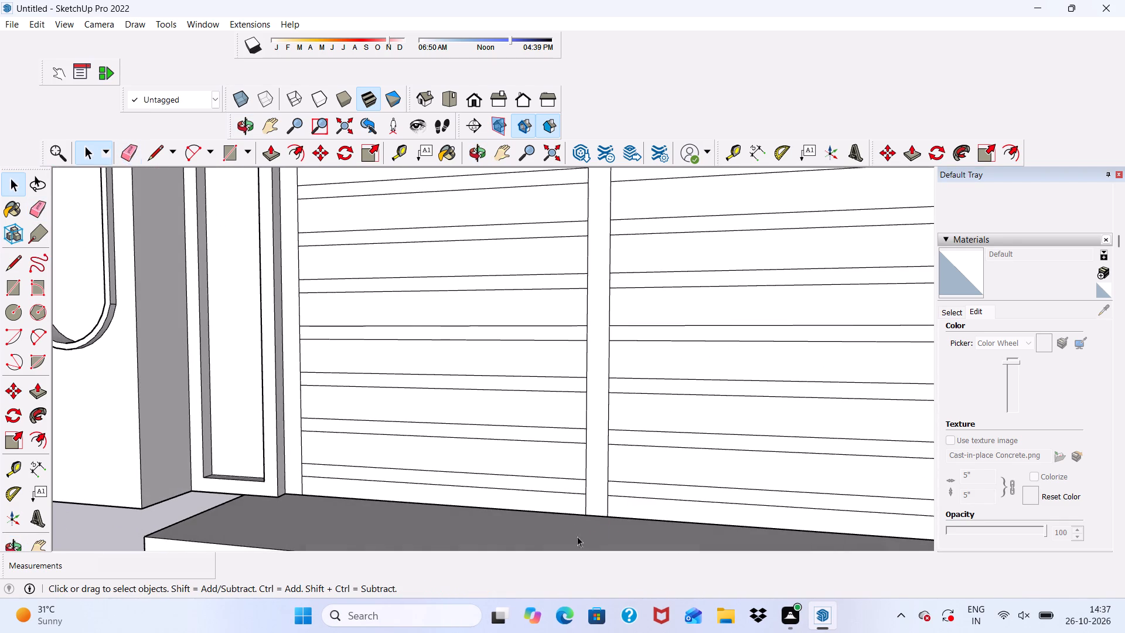
Draw two vertical lines about 5 1/8" long extending both sides of the central strip up to the top border's inner edge.
{"action": "scroll", "coordinate": [565, 494], "scroll_direction": "down", "scroll_amount": 8}
{"action": "scroll", "coordinate": [559, 391], "scroll_direction": "up", "scroll_amount": 5}
{"action": "scroll", "coordinate": [659, 168], "scroll_direction": "up", "scroll_amount": 4}
{"action": "scroll", "coordinate": [655, 181], "scroll_direction": "down", "scroll_amount": 5}
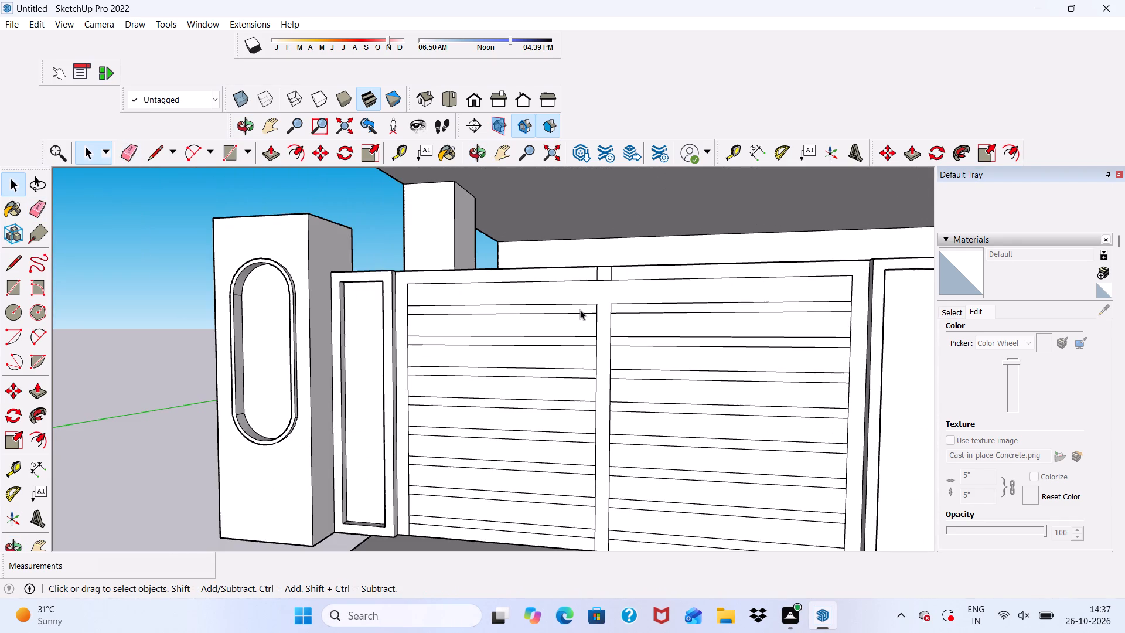
{"action": "scroll", "coordinate": [517, 298], "scroll_direction": "up", "scroll_amount": 6}
{"action": "scroll", "coordinate": [515, 293], "scroll_direction": "down", "scroll_amount": 4}
{"action": "scroll", "coordinate": [629, 284], "scroll_direction": "up", "scroll_amount": 1}
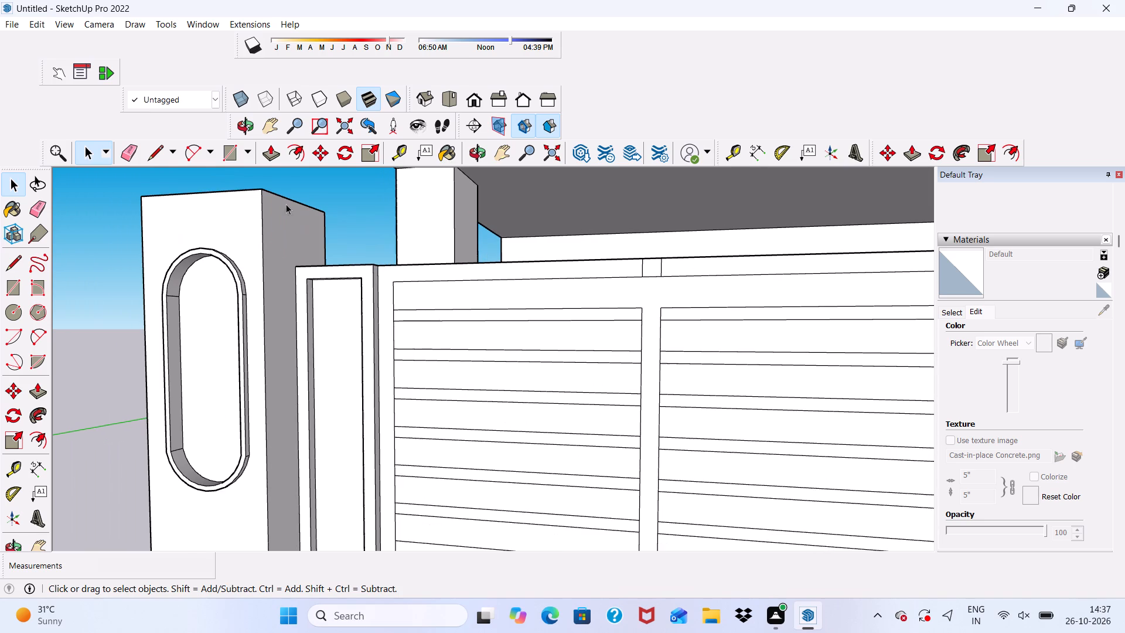
{"action": "left_click_drag", "start_coordinate": [151, 152], "coordinate": [166, 156]}
{"action": "scroll", "coordinate": [656, 331], "scroll_direction": "up", "scroll_amount": 3}
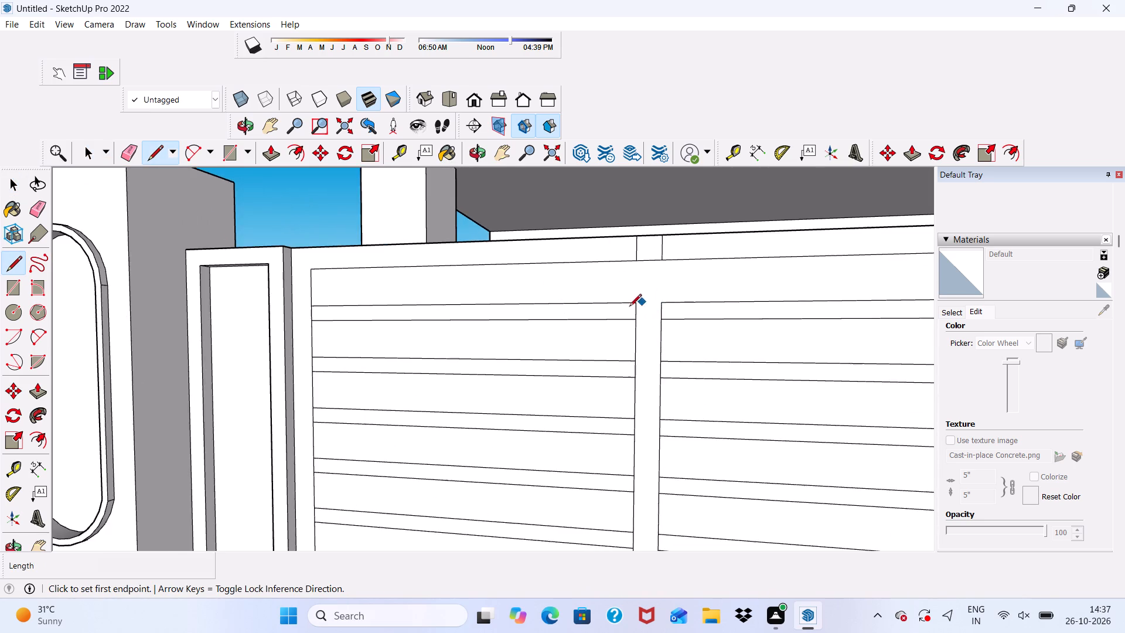
{"action": "scroll", "coordinate": [630, 307], "scroll_direction": "up", "scroll_amount": 2}
{"action": "left_click", "coordinate": [637, 308]}
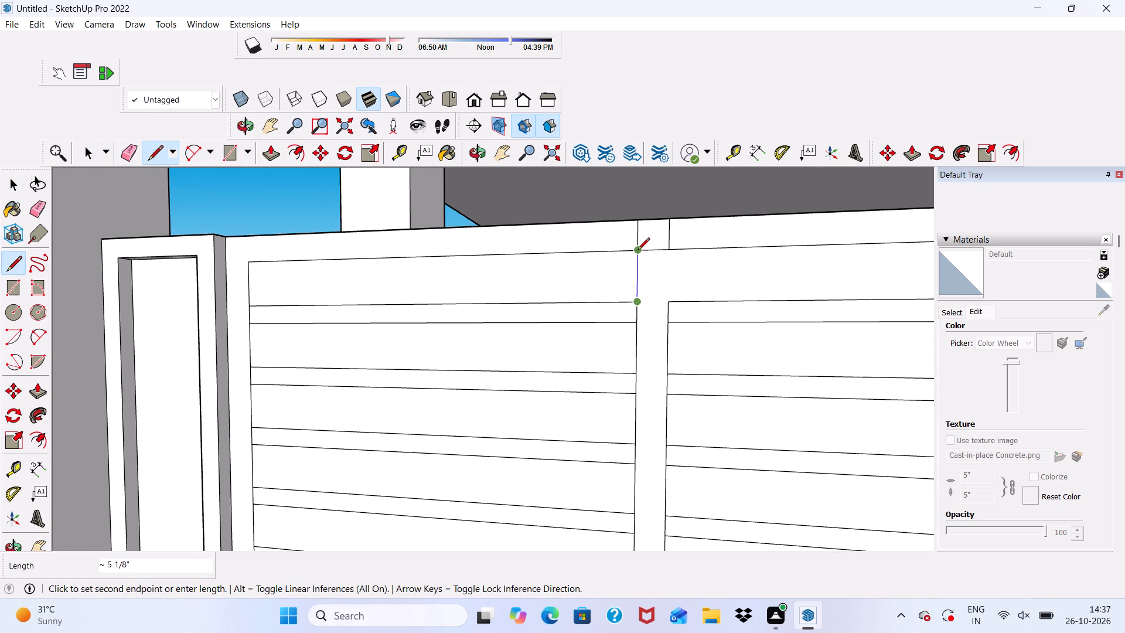
{"action": "left_click", "coordinate": [637, 251]}
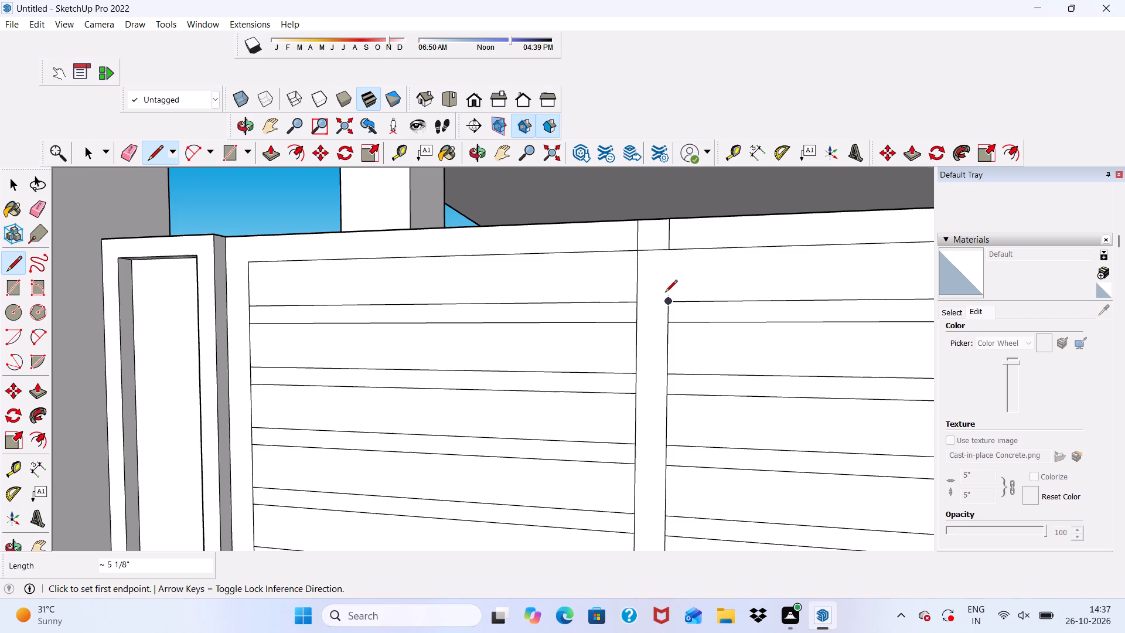
{"action": "scroll", "coordinate": [663, 288], "scroll_direction": "up", "scroll_amount": 2}
{"action": "left_click", "coordinate": [666, 305]}
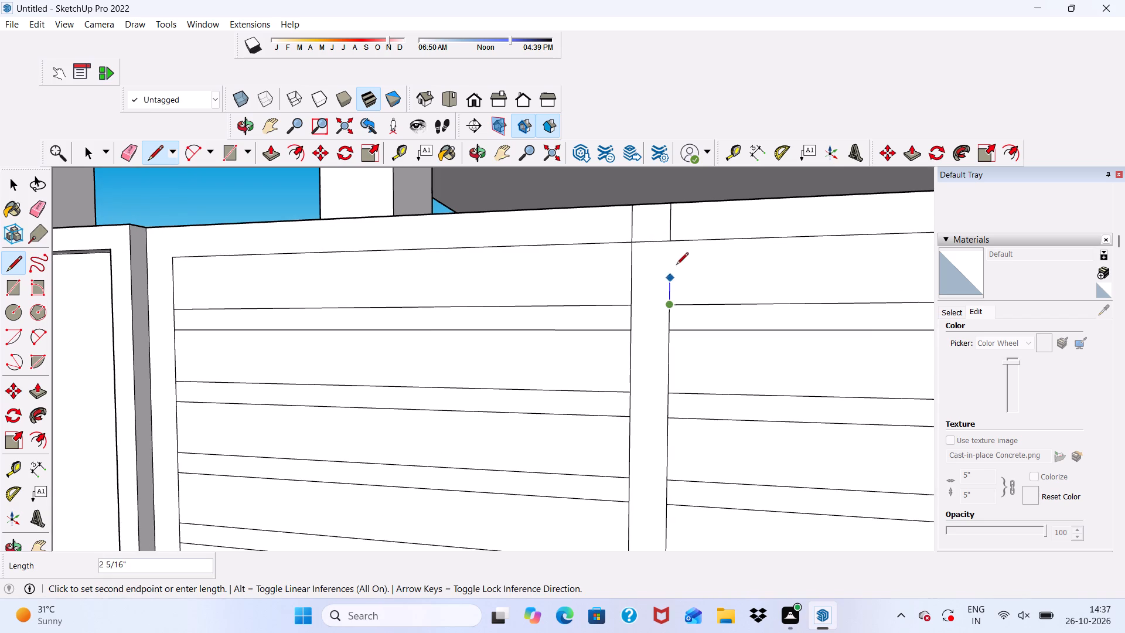
{"action": "left_click", "coordinate": [669, 239]}
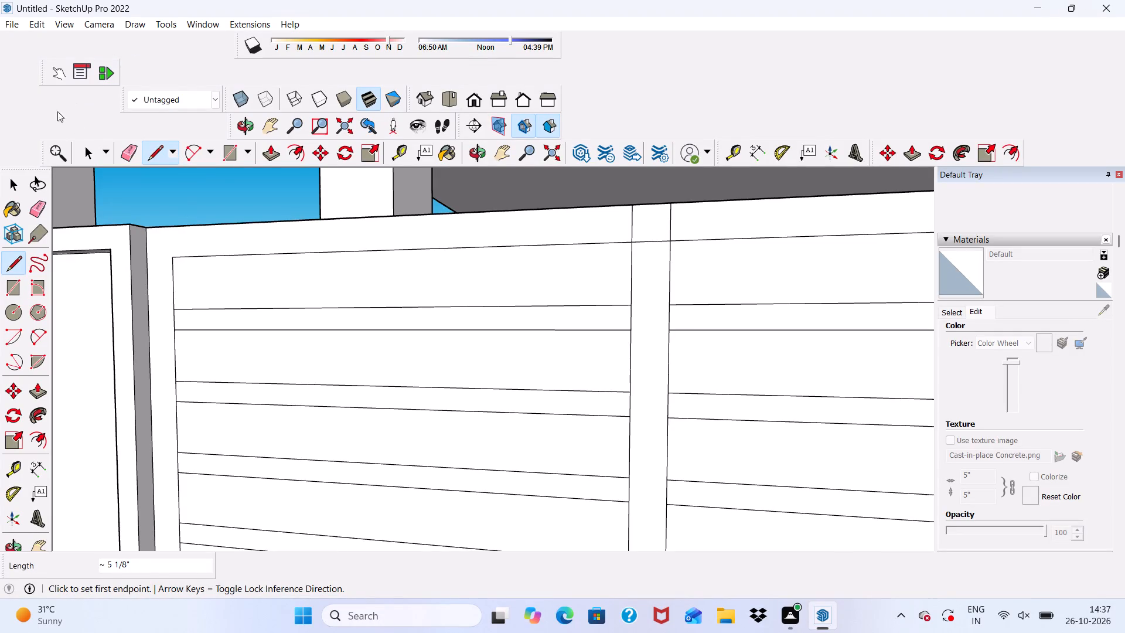
Erase the leftover edge segment where the central vertical strip meets the top border.
{"action": "left_click", "coordinate": [131, 158]}
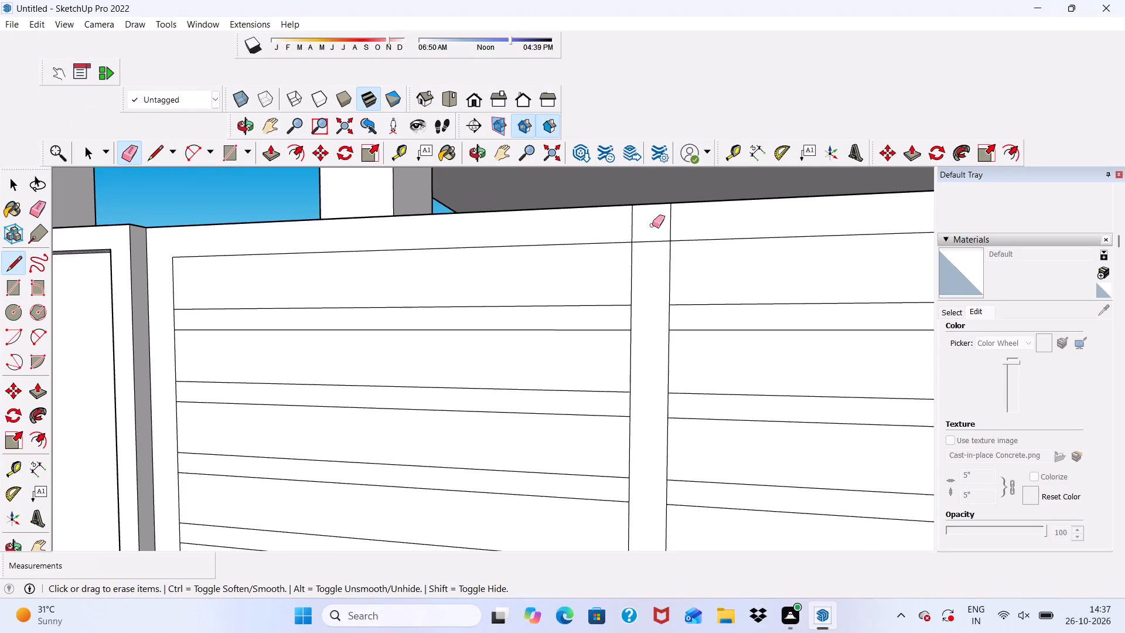
Erase the top border's inner edge segment that still crosses the central vertical strip.
{"action": "left_click_drag", "start_coordinate": [649, 232], "coordinate": [645, 241]}
{"action": "scroll", "coordinate": [622, 173], "scroll_direction": "down", "scroll_amount": 4}
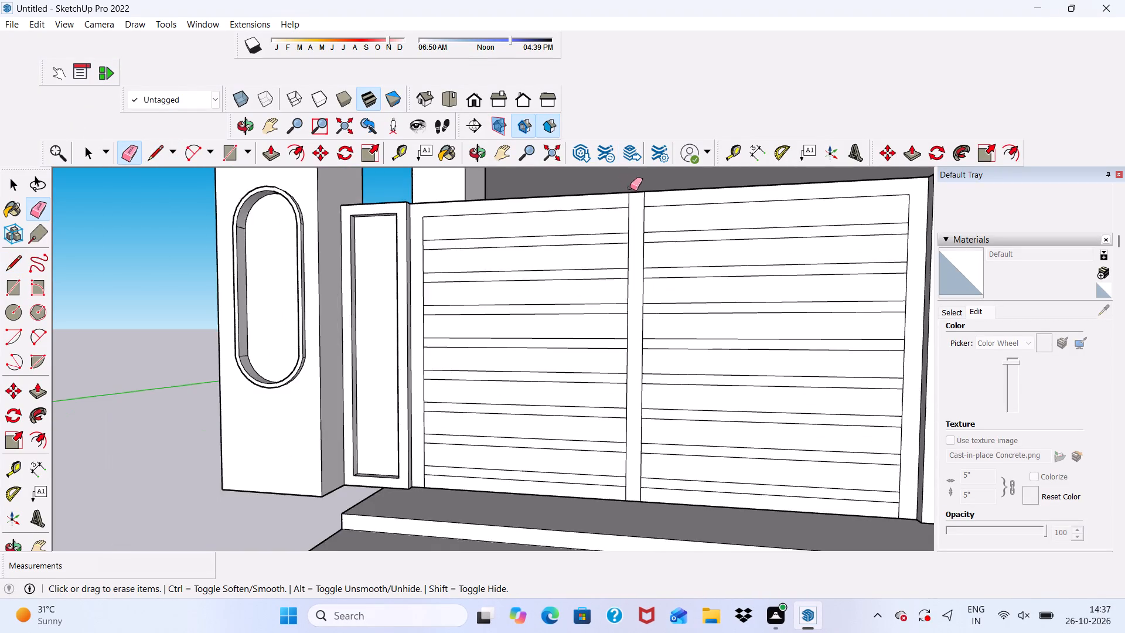
{"action": "scroll", "coordinate": [622, 184], "scroll_direction": "down", "scroll_amount": 5}
{"action": "scroll", "coordinate": [605, 230], "scroll_direction": "up", "scroll_amount": 4}
Push the central vertical strip's face 9" back through the full thickness of the slatted wall.
{"action": "key", "text": "space"}
{"action": "scroll", "coordinate": [652, 211], "scroll_direction": "up", "scroll_amount": 8}
{"action": "scroll", "coordinate": [587, 186], "scroll_direction": "down", "scroll_amount": 5}
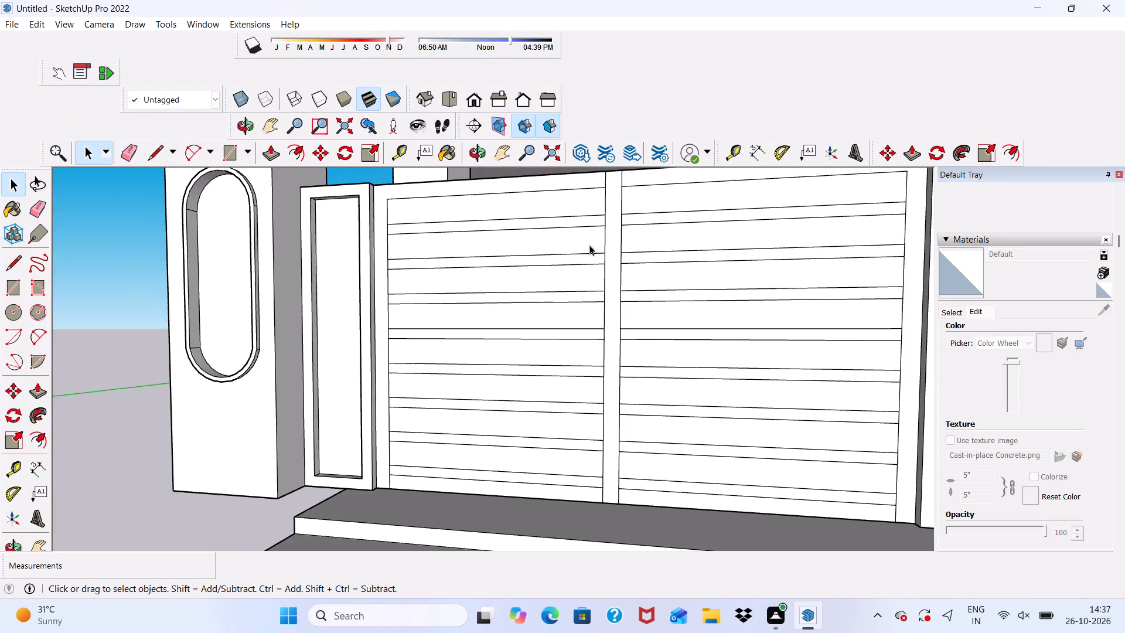
{"action": "middle_click_drag", "start_coordinate": [596, 249], "coordinate": [550, 390]}
{"action": "scroll", "coordinate": [642, 284], "scroll_direction": "up", "scroll_amount": 5}
{"action": "scroll", "coordinate": [620, 230], "scroll_direction": "down", "scroll_amount": 5}
{"action": "scroll", "coordinate": [623, 240], "scroll_direction": "up", "scroll_amount": 5}
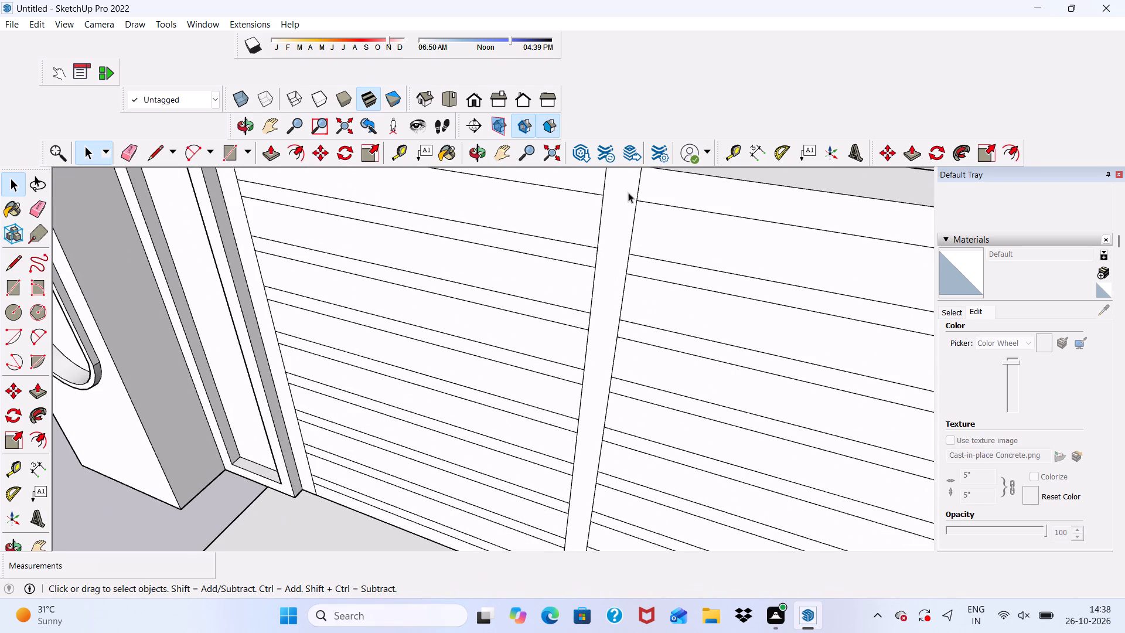
{"action": "left_click_drag", "start_coordinate": [617, 186], "coordinate": [623, 195]}
{"action": "left_click", "coordinate": [606, 240]}
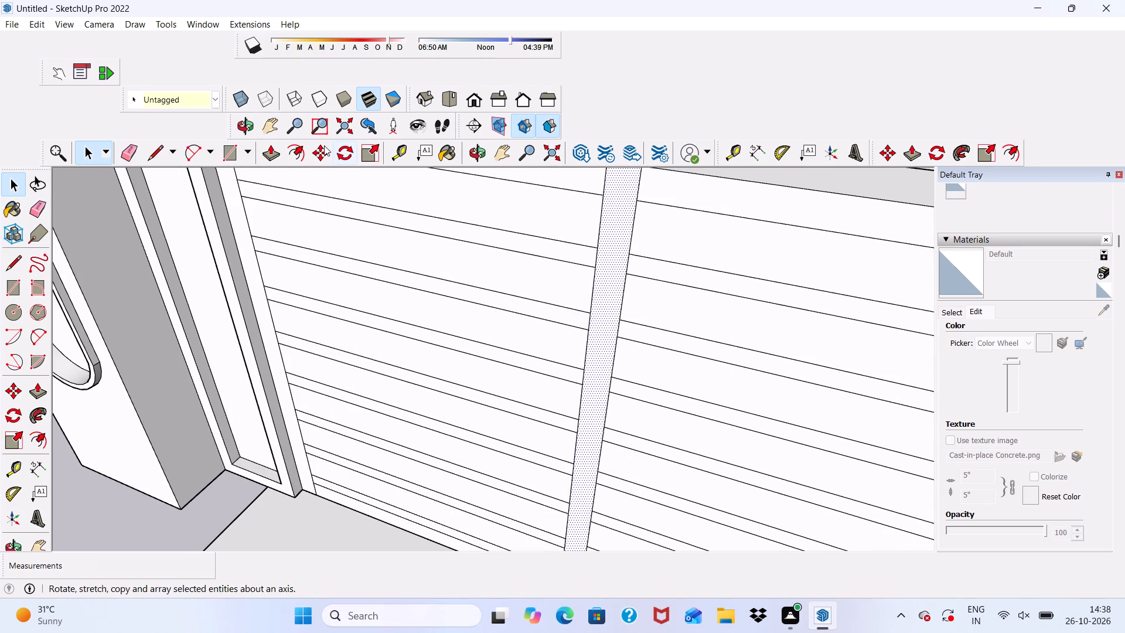
{"action": "left_click", "coordinate": [271, 156]}
{"action": "scroll", "coordinate": [439, 264], "scroll_direction": "down", "scroll_amount": 4}
{"action": "scroll", "coordinate": [560, 232], "scroll_direction": "up", "scroll_amount": 4}
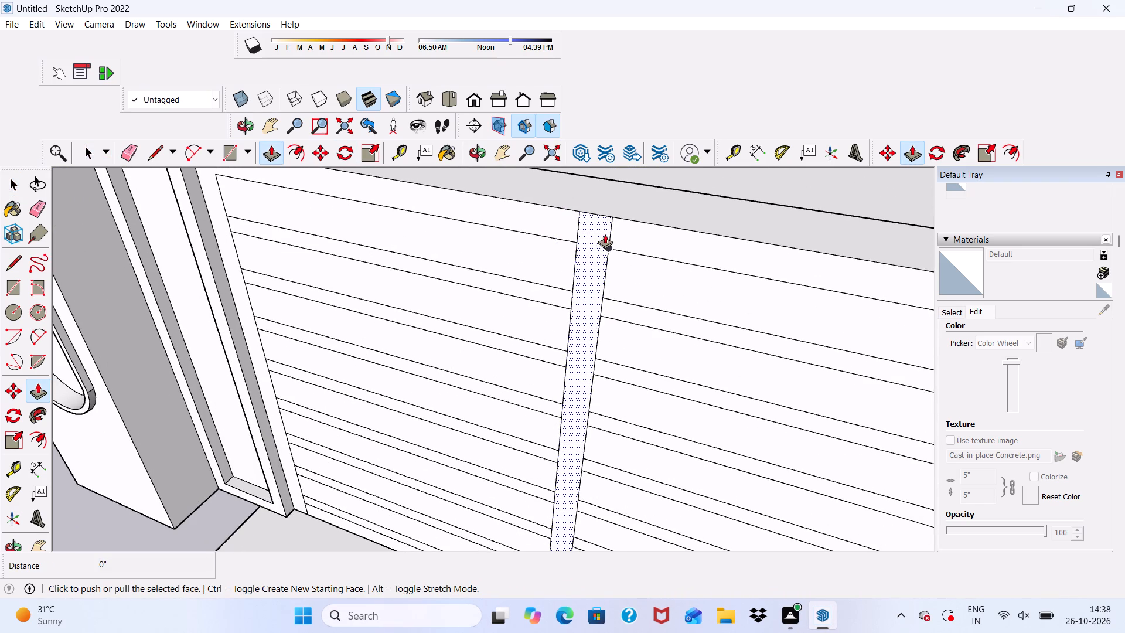
{"action": "left_click", "coordinate": [590, 237]}
{"action": "left_click", "coordinate": [633, 183]}
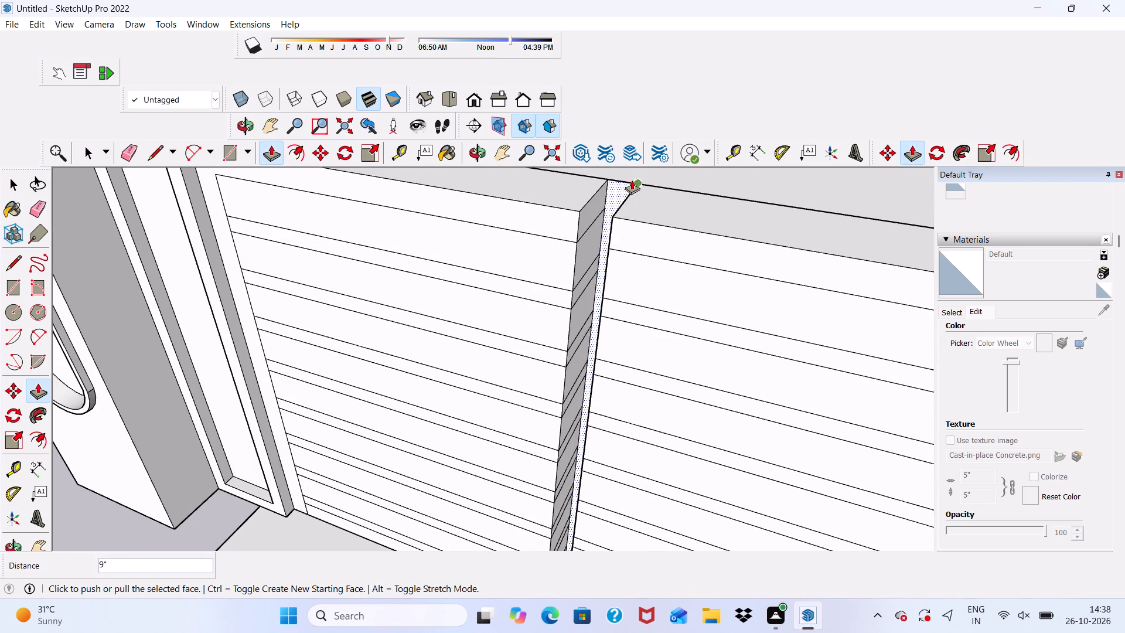
Delete the pushed strip face left at the back of the wall, opening the central gap.
{"action": "scroll", "coordinate": [585, 219], "scroll_direction": "down", "scroll_amount": 3}
{"action": "middle_click_drag", "start_coordinate": [589, 256], "coordinate": [676, 183]}
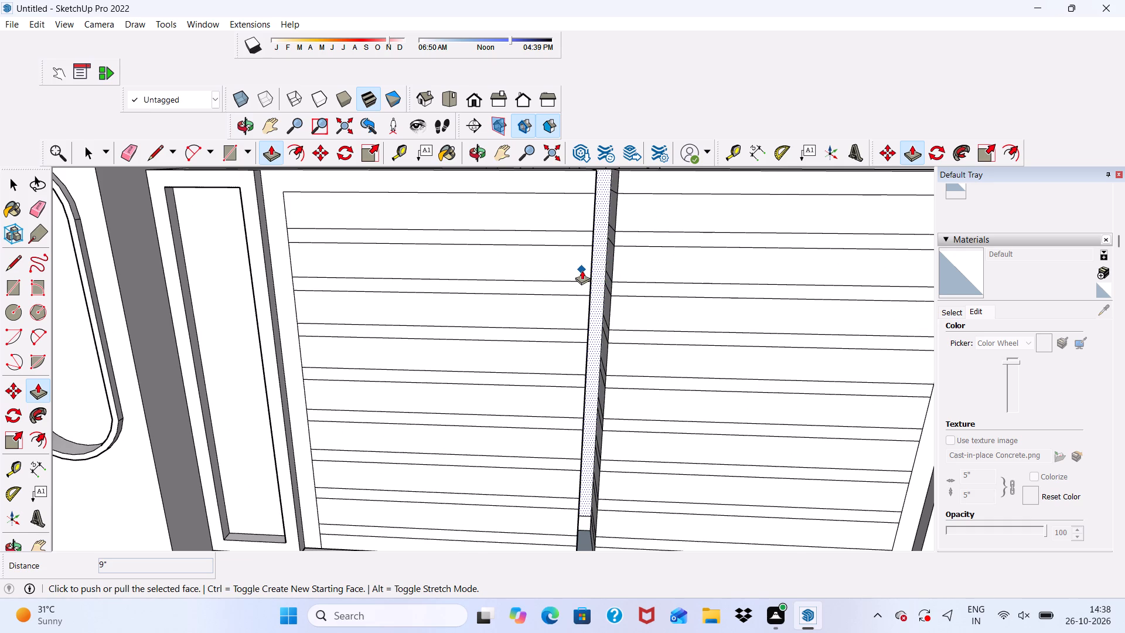
{"action": "scroll", "coordinate": [579, 254], "scroll_direction": "up", "scroll_amount": 5}
{"action": "middle_click_drag", "start_coordinate": [599, 260], "coordinate": [527, 416]}
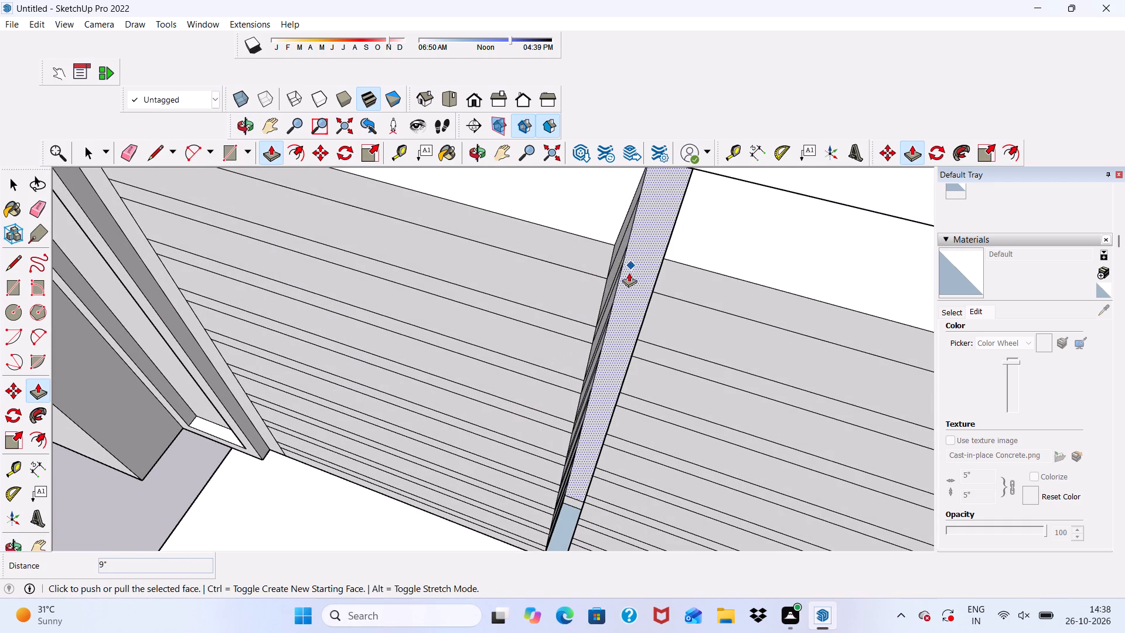
{"action": "middle_click_drag", "start_coordinate": [605, 366], "coordinate": [574, 441]}
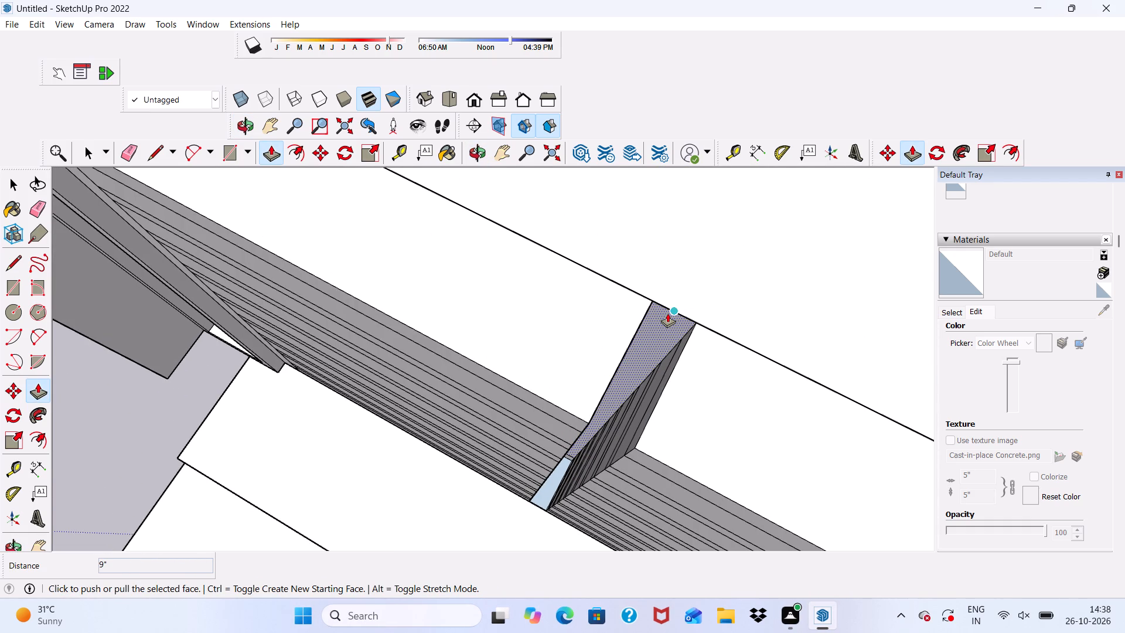
{"action": "key", "text": "Delete"}
Examine the central gap through the slatted wall from the front and from above.
{"action": "scroll", "coordinate": [688, 362], "scroll_direction": "down", "scroll_amount": 5}
{"action": "middle_click_drag", "start_coordinate": [690, 362], "coordinate": [692, 339]}
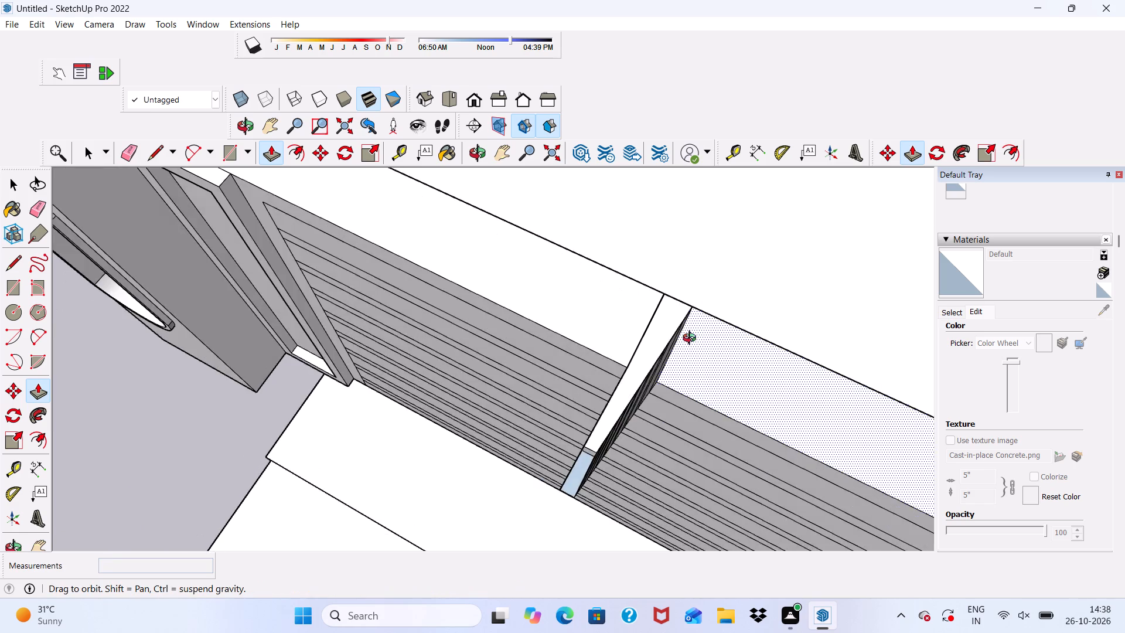
{"action": "middle_click_drag", "start_coordinate": [692, 339], "coordinate": [688, 135]}
{"action": "scroll", "coordinate": [668, 167], "scroll_direction": "up", "scroll_amount": 4}
{"action": "scroll", "coordinate": [612, 224], "scroll_direction": "down", "scroll_amount": 8}
{"action": "scroll", "coordinate": [642, 261], "scroll_direction": "up", "scroll_amount": 7}
{"action": "scroll", "coordinate": [618, 237], "scroll_direction": "down", "scroll_amount": 1}
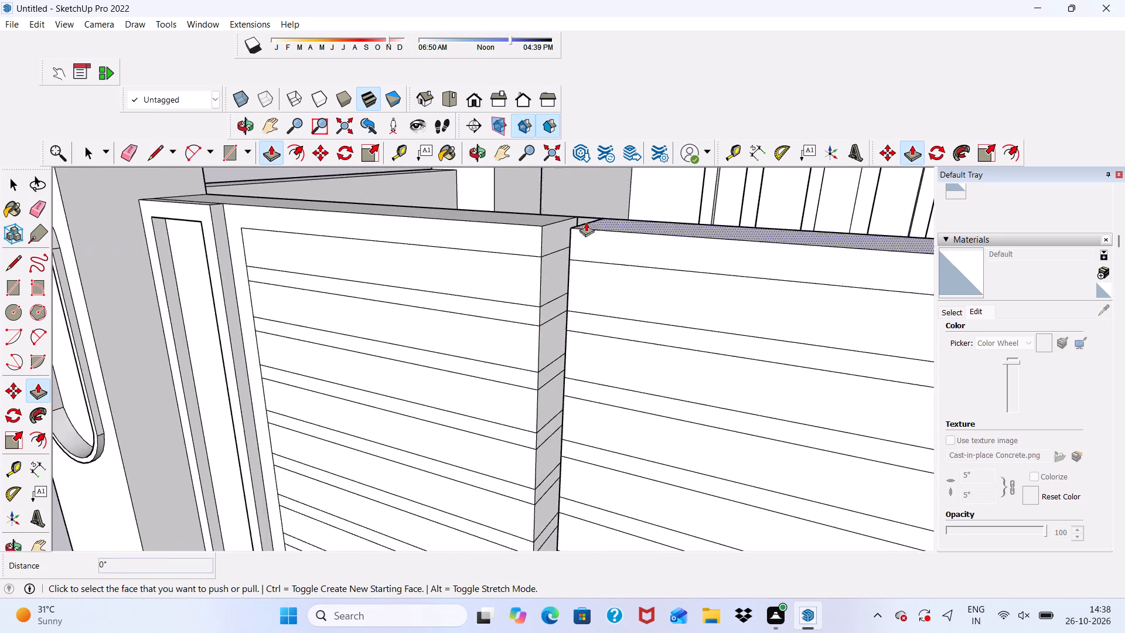
{"action": "scroll", "coordinate": [572, 212], "scroll_direction": "up", "scroll_amount": 5}
{"action": "scroll", "coordinate": [654, 267], "scroll_direction": "down", "scroll_amount": 4}
{"action": "middle_click_drag", "start_coordinate": [667, 342], "coordinate": [689, 399]}
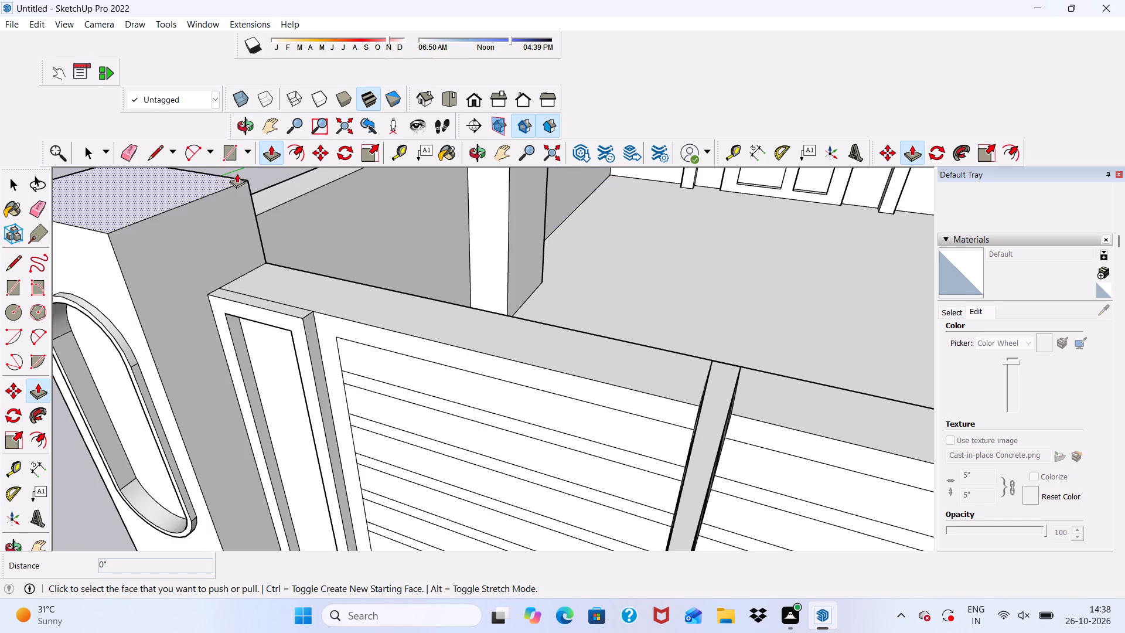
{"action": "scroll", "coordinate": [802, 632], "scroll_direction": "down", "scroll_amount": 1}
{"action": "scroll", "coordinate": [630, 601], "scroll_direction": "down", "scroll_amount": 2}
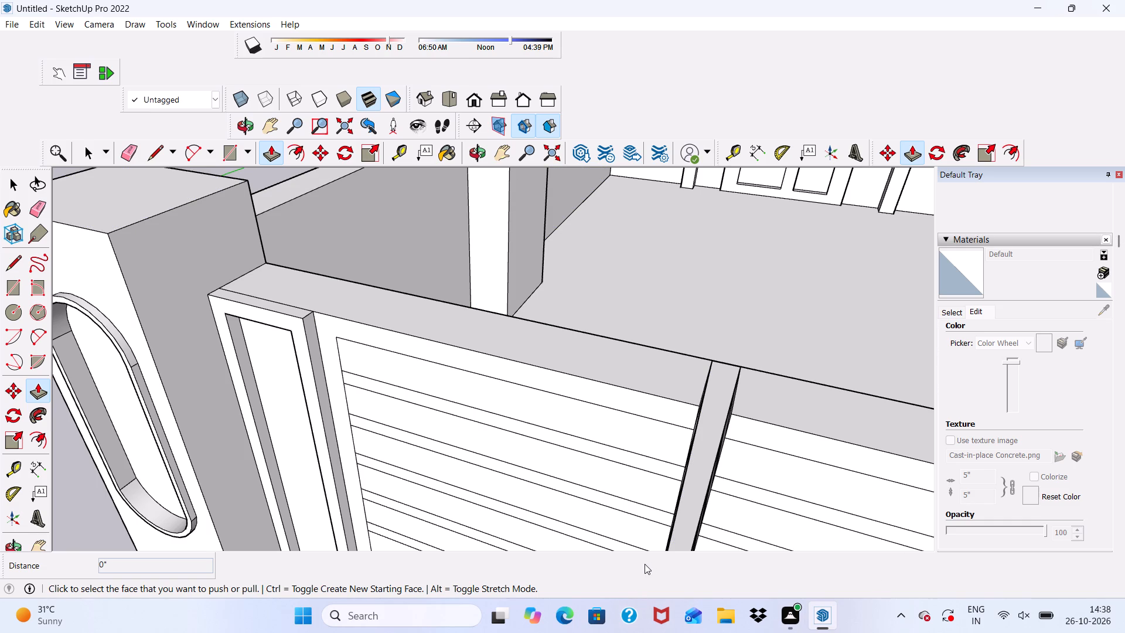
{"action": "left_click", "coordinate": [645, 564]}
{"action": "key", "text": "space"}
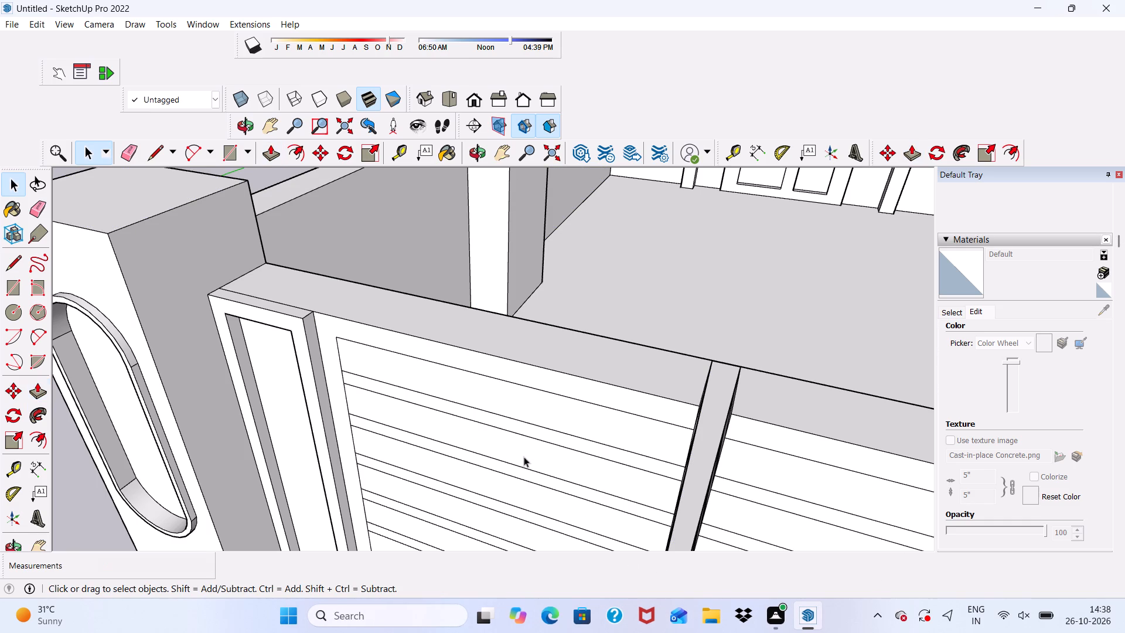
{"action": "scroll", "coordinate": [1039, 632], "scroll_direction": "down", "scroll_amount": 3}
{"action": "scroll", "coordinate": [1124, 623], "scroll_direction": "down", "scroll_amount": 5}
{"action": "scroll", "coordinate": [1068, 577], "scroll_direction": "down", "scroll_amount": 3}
Erase the back top edge segment spanning the central gap in the wall.
{"action": "scroll", "coordinate": [787, 552], "scroll_direction": "down", "scroll_amount": 3}
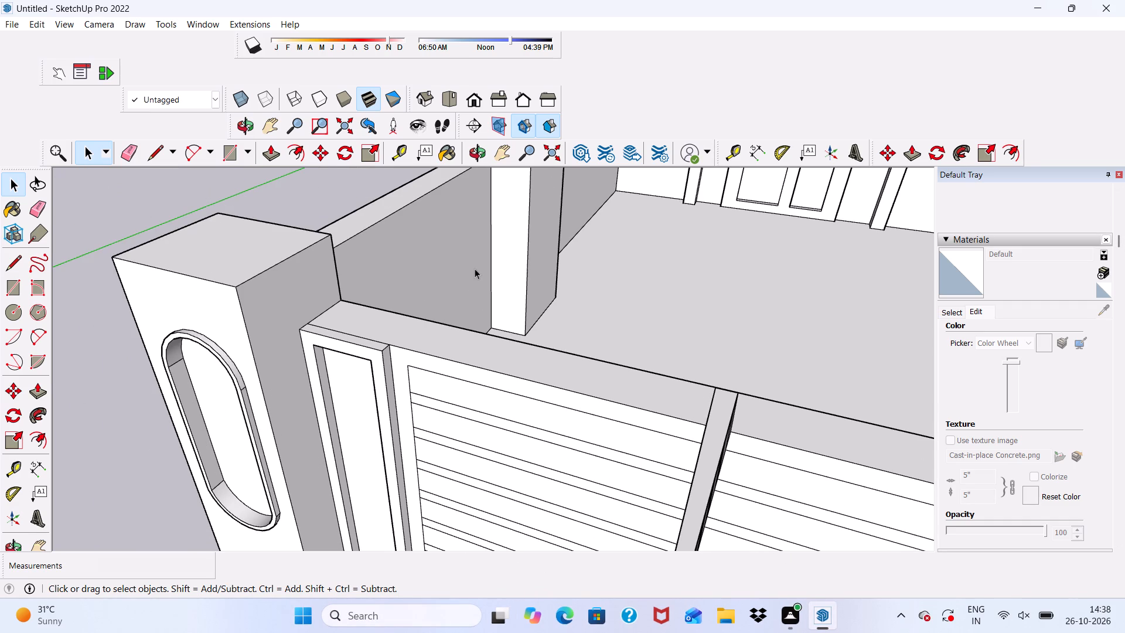
{"action": "left_click", "coordinate": [132, 150]}
{"action": "scroll", "coordinate": [643, 479], "scroll_direction": "up", "scroll_amount": 3}
{"action": "scroll", "coordinate": [850, 386], "scroll_direction": "up", "scroll_amount": 6}
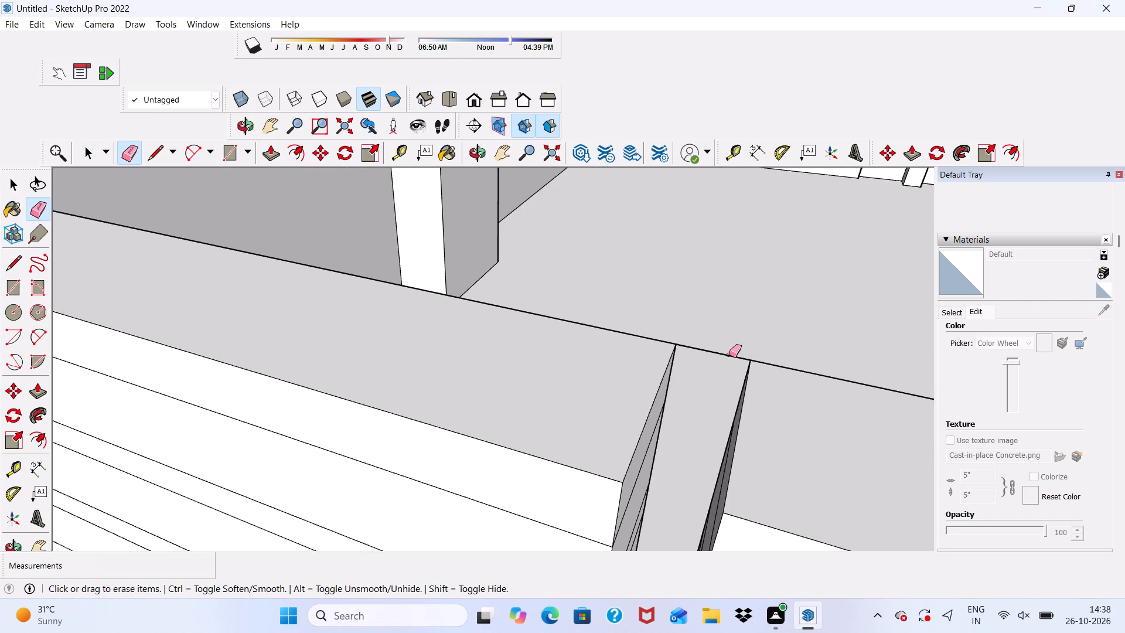
{"action": "left_click", "coordinate": [729, 355]}
Erase the top border line and the uppermost band lines on the left wall section's end face inside the gap.
{"action": "scroll", "coordinate": [709, 377], "scroll_direction": "down", "scroll_amount": 5}
{"action": "middle_click_drag", "start_coordinate": [721, 371], "coordinate": [659, 285]}
{"action": "scroll", "coordinate": [590, 268], "scroll_direction": "up", "scroll_amount": 14}
{"action": "left_click_drag", "start_coordinate": [554, 246], "coordinate": [550, 279]}
{"action": "scroll", "coordinate": [547, 278], "scroll_direction": "down", "scroll_amount": 5}
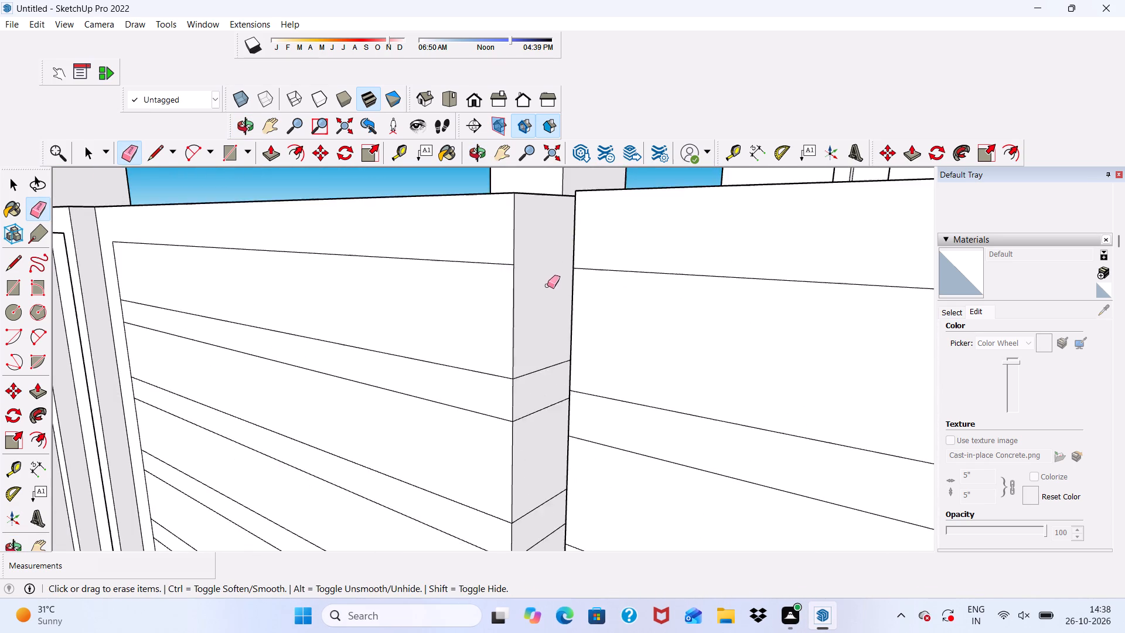
{"action": "middle_click_drag", "start_coordinate": [547, 285], "coordinate": [577, 305]}
{"action": "scroll", "coordinate": [575, 307], "scroll_direction": "up", "scroll_amount": 5}
{"action": "left_click_drag", "start_coordinate": [555, 372], "coordinate": [567, 457]}
{"action": "scroll", "coordinate": [550, 315], "scroll_direction": "down", "scroll_amount": 4}
{"action": "scroll", "coordinate": [550, 369], "scroll_direction": "up", "scroll_amount": 1}
{"action": "left_click_drag", "start_coordinate": [550, 369], "coordinate": [554, 417]}
{"action": "scroll", "coordinate": [546, 249], "scroll_direction": "down", "scroll_amount": 5}
Erase the middle band lines on the left wall section's end face inside the central gap.
{"action": "scroll", "coordinate": [553, 486], "scroll_direction": "up", "scroll_amount": 5}
{"action": "left_click_drag", "start_coordinate": [538, 415], "coordinate": [539, 415]}
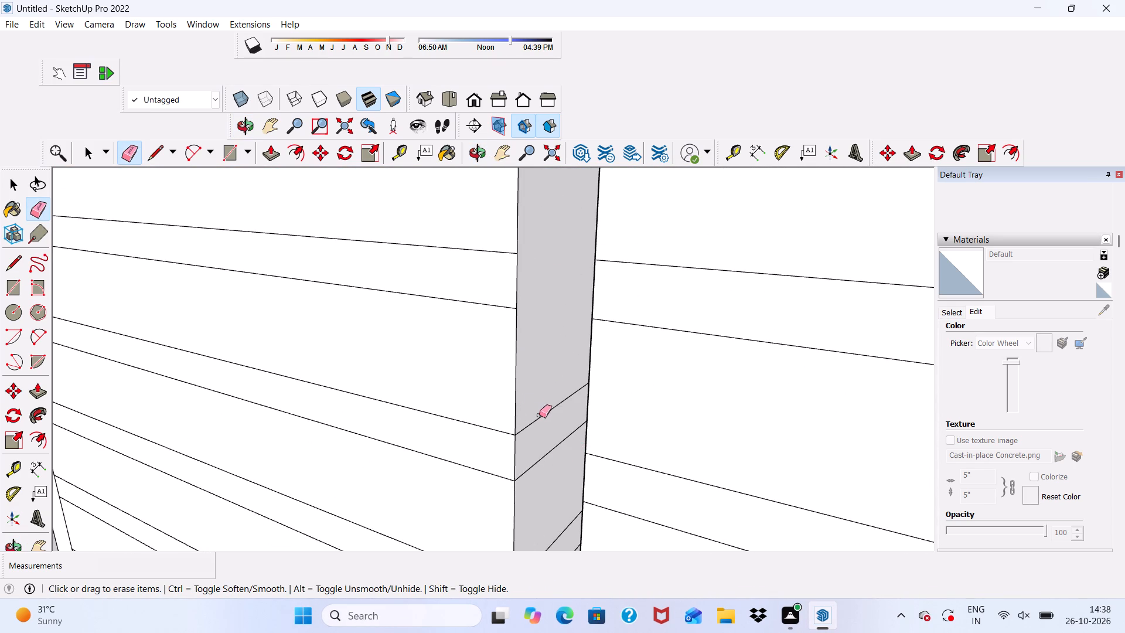
{"action": "left_click_drag", "start_coordinate": [539, 415], "coordinate": [552, 477]}
{"action": "scroll", "coordinate": [538, 329], "scroll_direction": "down", "scroll_amount": 5}
{"action": "scroll", "coordinate": [541, 515], "scroll_direction": "up", "scroll_amount": 6}
{"action": "left_click_drag", "start_coordinate": [532, 448], "coordinate": [542, 518]}
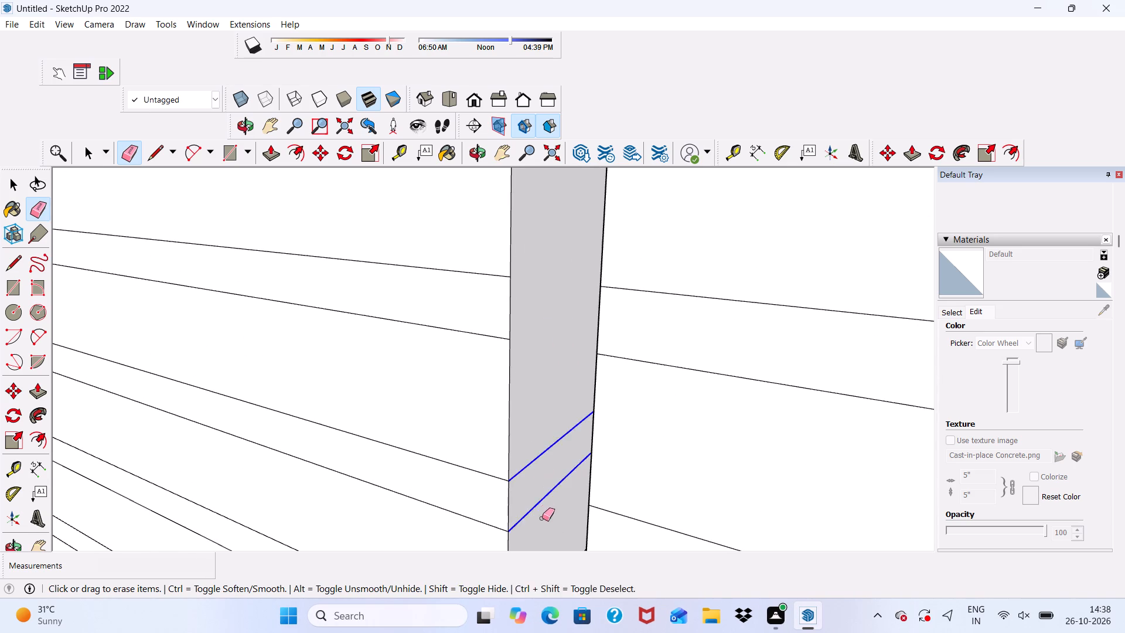
{"action": "left_click_drag", "start_coordinate": [542, 518], "coordinate": [549, 519]}
{"action": "scroll", "coordinate": [512, 322], "scroll_direction": "down", "scroll_amount": 5}
{"action": "scroll", "coordinate": [524, 487], "scroll_direction": "up", "scroll_amount": 6}
{"action": "scroll", "coordinate": [524, 487], "scroll_direction": "down", "scroll_amount": 1}
{"action": "scroll", "coordinate": [530, 499], "scroll_direction": "up", "scroll_amount": 1}
{"action": "left_click_drag", "start_coordinate": [530, 491], "coordinate": [563, 537]}
{"action": "scroll", "coordinate": [537, 398], "scroll_direction": "down", "scroll_amount": 6}
{"action": "scroll", "coordinate": [549, 510], "scroll_direction": "up", "scroll_amount": 6}
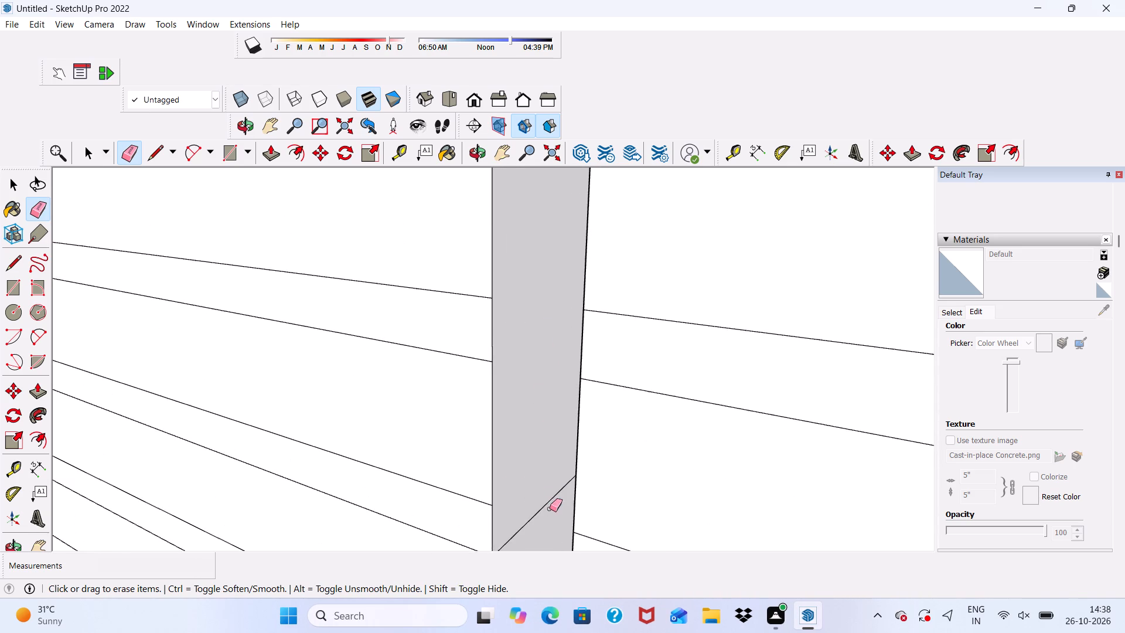
{"action": "left_click_drag", "start_coordinate": [547, 494], "coordinate": [549, 509]}
Erase the next lower band lines on the left wall section's end face inside the gap.
{"action": "scroll", "coordinate": [533, 380], "scroll_direction": "down", "scroll_amount": 5}
{"action": "scroll", "coordinate": [534, 465], "scroll_direction": "up", "scroll_amount": 1}
{"action": "scroll", "coordinate": [496, 314], "scroll_direction": "down", "scroll_amount": 9}
{"action": "scroll", "coordinate": [530, 502], "scroll_direction": "up", "scroll_amount": 6}
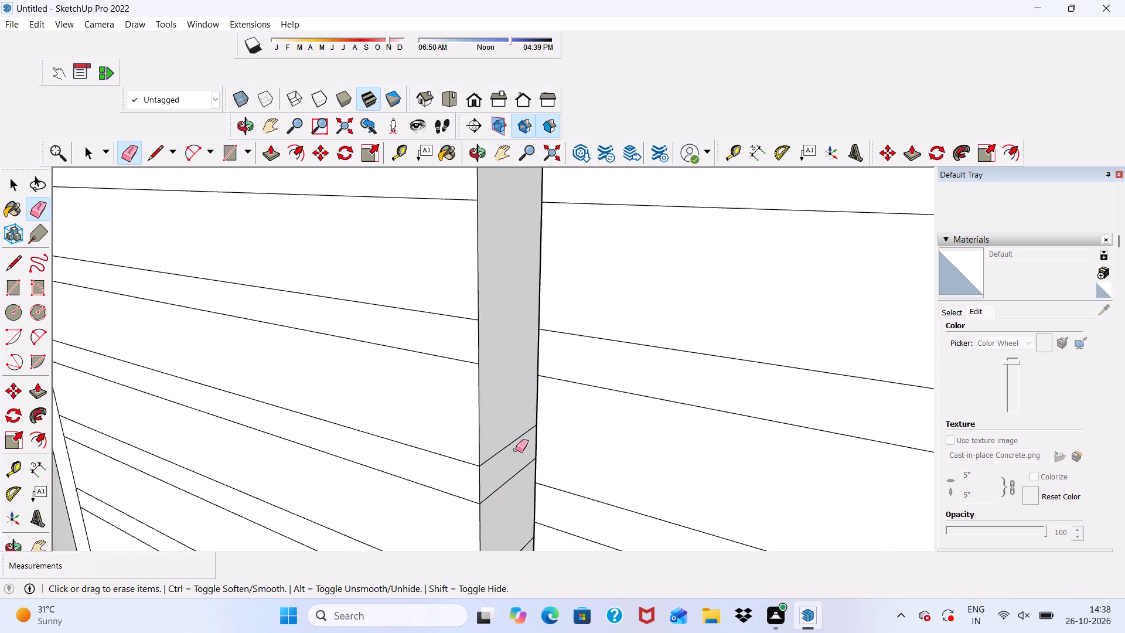
{"action": "scroll", "coordinate": [516, 450], "scroll_direction": "up", "scroll_amount": 2}
{"action": "left_click_drag", "start_coordinate": [502, 433], "coordinate": [509, 496]}
{"action": "scroll", "coordinate": [496, 354], "scroll_direction": "down", "scroll_amount": 5}
{"action": "scroll", "coordinate": [544, 421], "scroll_direction": "up", "scroll_amount": 6}
{"action": "scroll", "coordinate": [500, 389], "scroll_direction": "down", "scroll_amount": 8}
{"action": "scroll", "coordinate": [507, 530], "scroll_direction": "up", "scroll_amount": 2}
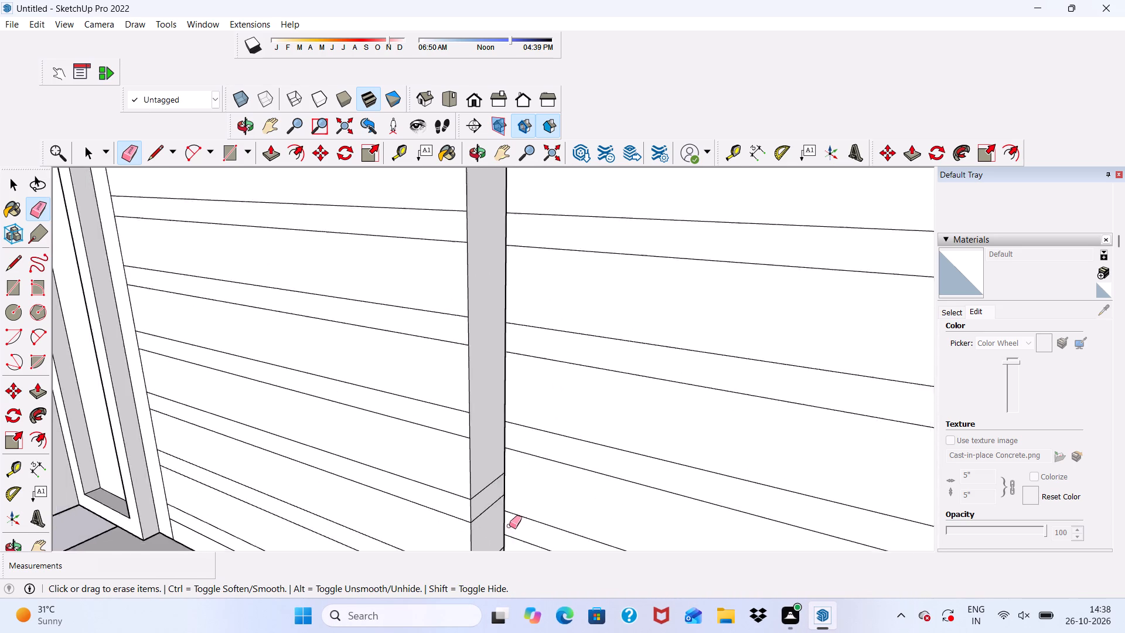
{"action": "scroll", "coordinate": [509, 526], "scroll_direction": "up", "scroll_amount": 3}
{"action": "scroll", "coordinate": [466, 385], "scroll_direction": "down", "scroll_amount": 4}
{"action": "scroll", "coordinate": [484, 454], "scroll_direction": "up", "scroll_amount": 6}
{"action": "left_click_drag", "start_coordinate": [463, 420], "coordinate": [468, 482]}
{"action": "scroll", "coordinate": [450, 340], "scroll_direction": "down", "scroll_amount": 5}
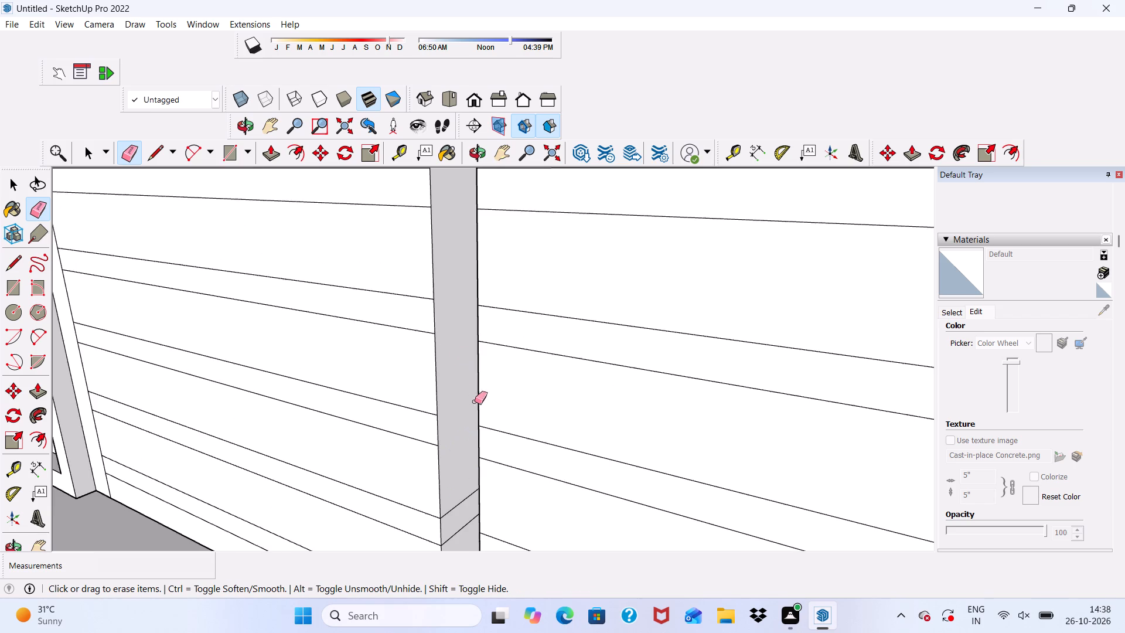
Erase the remaining band lines on the left wall section's end face, down to the wall's base.
{"action": "scroll", "coordinate": [483, 512], "scroll_direction": "up", "scroll_amount": 5}
{"action": "left_click_drag", "start_coordinate": [438, 460], "coordinate": [458, 533]}
{"action": "scroll", "coordinate": [428, 373], "scroll_direction": "down", "scroll_amount": 4}
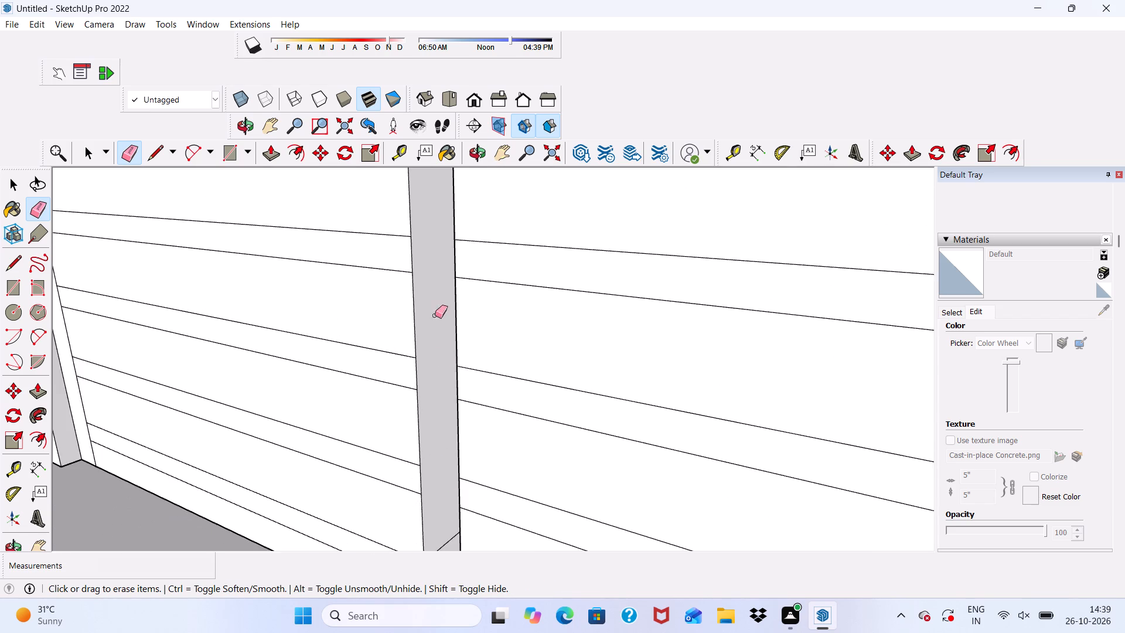
{"action": "scroll", "coordinate": [435, 315], "scroll_direction": "down", "scroll_amount": 2}
{"action": "scroll", "coordinate": [463, 520], "scroll_direction": "up", "scroll_amount": 5}
{"action": "left_click_drag", "start_coordinate": [432, 525], "coordinate": [439, 532]}
{"action": "scroll", "coordinate": [418, 381], "scroll_direction": "down", "scroll_amount": 5}
{"action": "scroll", "coordinate": [462, 537], "scroll_direction": "up", "scroll_amount": 5}
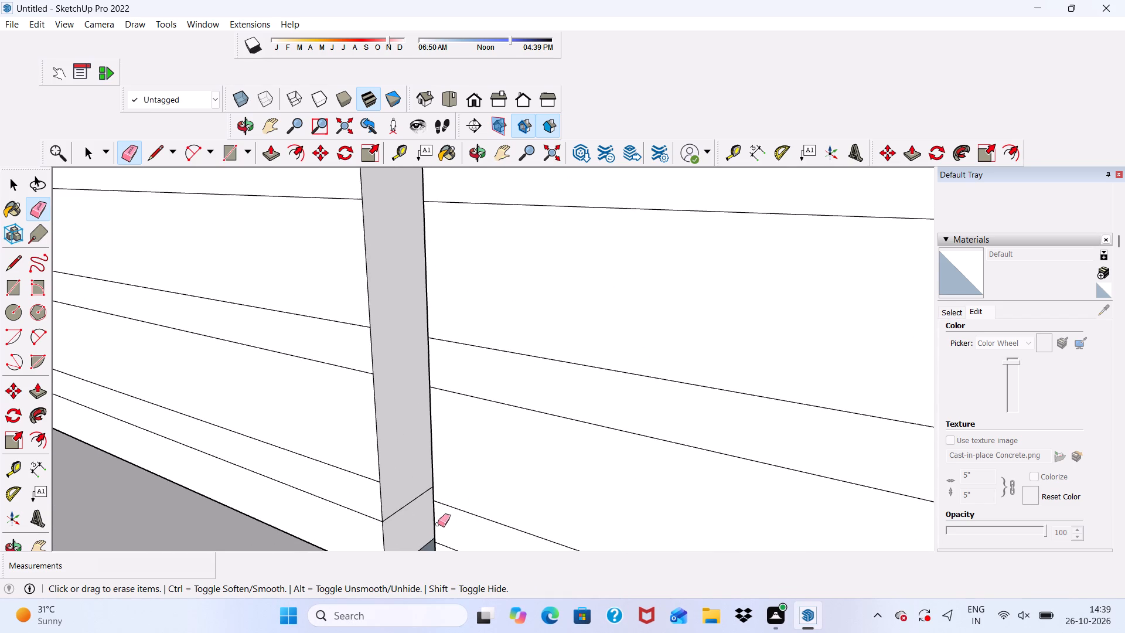
{"action": "left_click_drag", "start_coordinate": [408, 489], "coordinate": [411, 527]}
Erase the lower band lines on the gap's opposite end face, starting near the wall's base.
{"action": "scroll", "coordinate": [417, 530], "scroll_direction": "down", "scroll_amount": 2}
{"action": "middle_click_drag", "start_coordinate": [424, 529], "coordinate": [650, 518]}
{"action": "scroll", "coordinate": [499, 556], "scroll_direction": "up", "scroll_amount": 5}
{"action": "scroll", "coordinate": [492, 457], "scroll_direction": "up", "scroll_amount": 1}
{"action": "left_click_drag", "start_coordinate": [489, 455], "coordinate": [478, 522]}
{"action": "left_click_drag", "start_coordinate": [503, 312], "coordinate": [503, 345]}
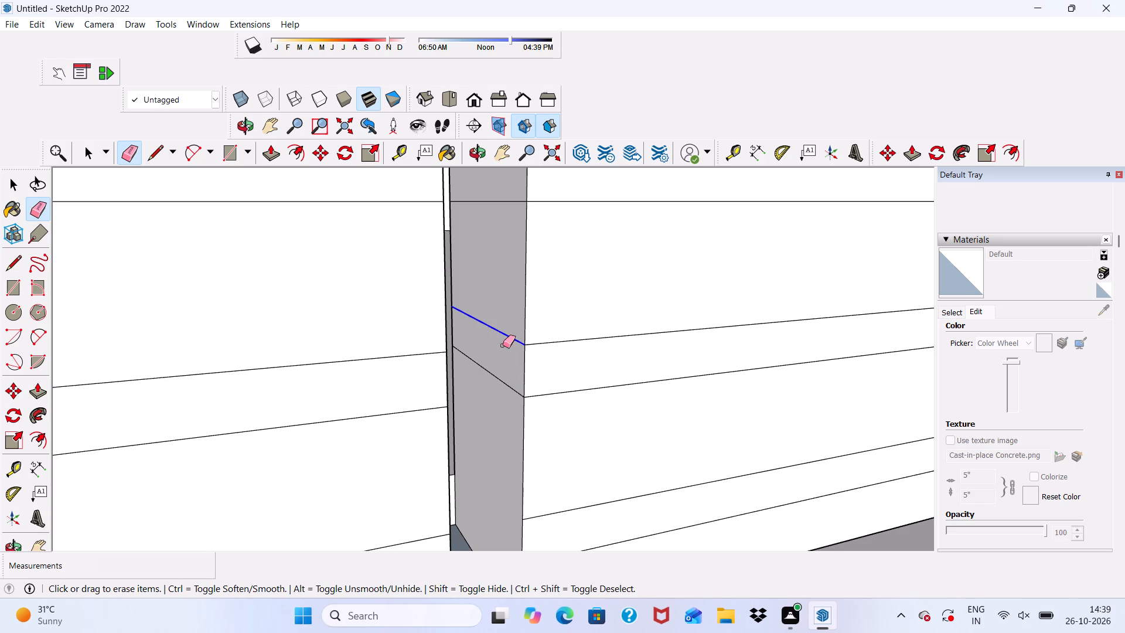
{"action": "left_click_drag", "start_coordinate": [503, 345], "coordinate": [503, 382]}
{"action": "scroll", "coordinate": [497, 388], "scroll_direction": "down", "scroll_amount": 5}
{"action": "scroll", "coordinate": [481, 268], "scroll_direction": "up", "scroll_amount": 5}
{"action": "left_click_drag", "start_coordinate": [500, 225], "coordinate": [519, 320]}
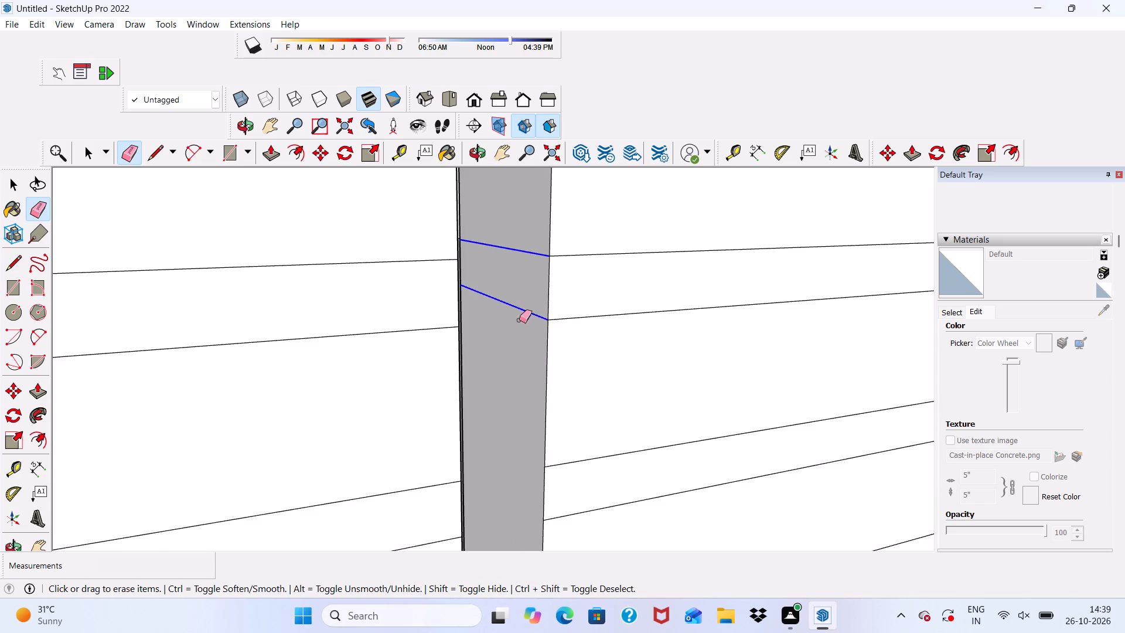
{"action": "left_click_drag", "start_coordinate": [519, 320], "coordinate": [519, 321]}
Erase the middle band lines on the gap's opposite end face, working upward.
{"action": "scroll", "coordinate": [472, 299], "scroll_direction": "down", "scroll_amount": 8}
{"action": "scroll", "coordinate": [515, 246], "scroll_direction": "up", "scroll_amount": 8}
{"action": "left_click_drag", "start_coordinate": [466, 183], "coordinate": [484, 262]}
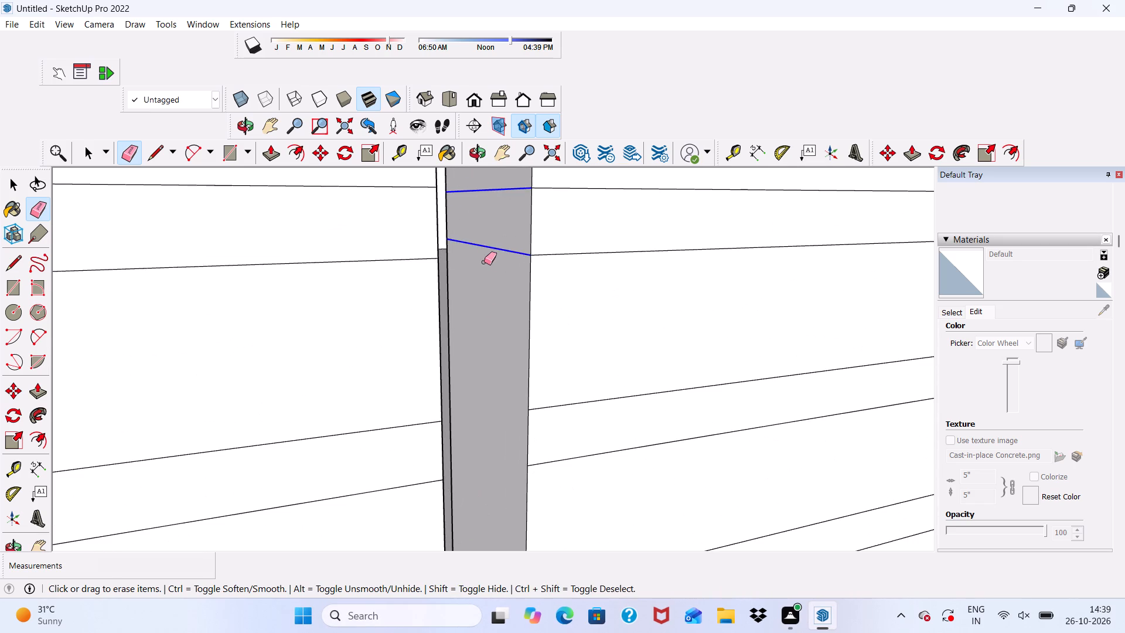
{"action": "left_click_drag", "start_coordinate": [484, 262], "coordinate": [485, 263]}
{"action": "scroll", "coordinate": [480, 263], "scroll_direction": "down", "scroll_amount": 11}
{"action": "scroll", "coordinate": [498, 208], "scroll_direction": "up", "scroll_amount": 9}
{"action": "left_click_drag", "start_coordinate": [463, 266], "coordinate": [468, 287]}
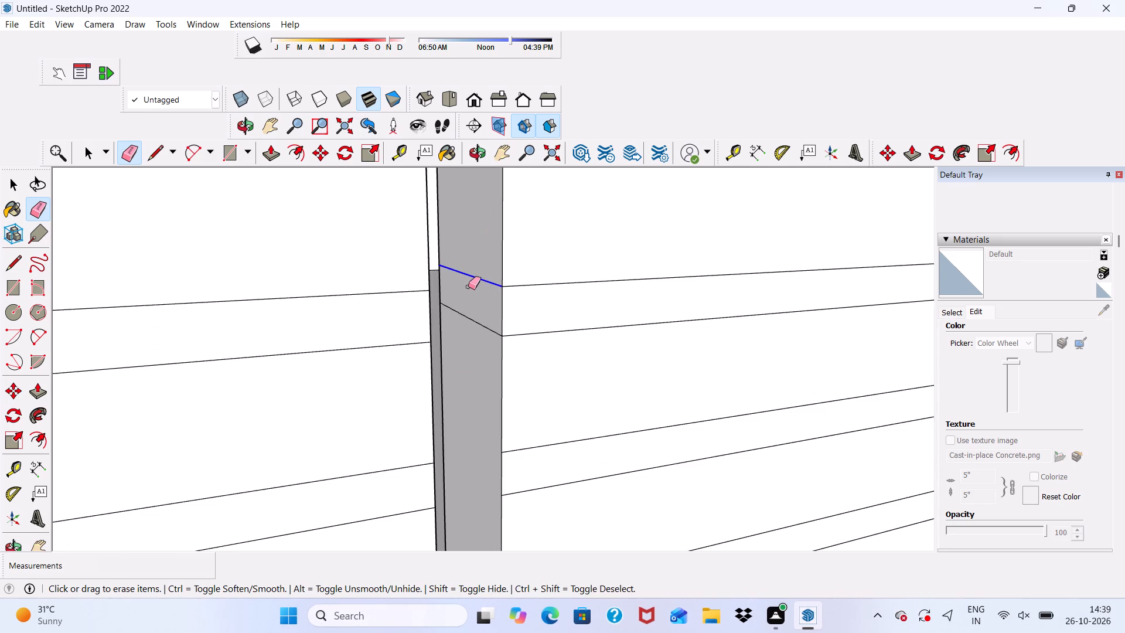
{"action": "left_click_drag", "start_coordinate": [468, 287], "coordinate": [476, 328]}
{"action": "scroll", "coordinate": [459, 312], "scroll_direction": "down", "scroll_amount": 10}
{"action": "scroll", "coordinate": [465, 257], "scroll_direction": "up", "scroll_amount": 9}
{"action": "left_click_drag", "start_coordinate": [456, 226], "coordinate": [463, 274]}
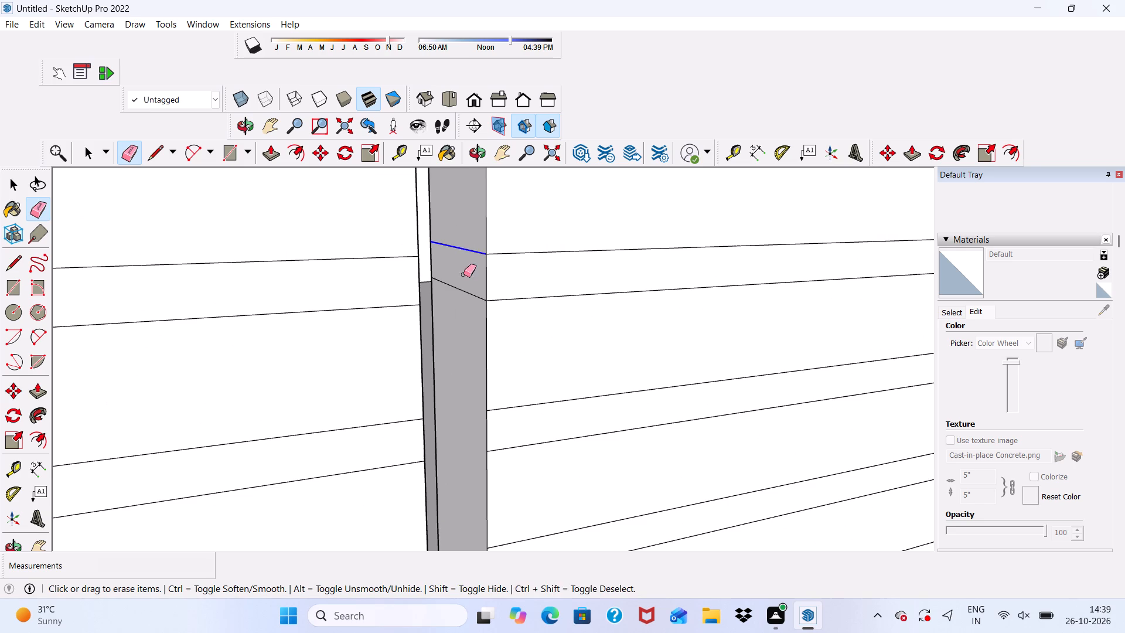
{"action": "left_click_drag", "start_coordinate": [463, 274], "coordinate": [456, 301]}
Erase the remaining upper band lines and the top border line on the gap's opposite end face.
{"action": "scroll", "coordinate": [537, 249], "scroll_direction": "down", "scroll_amount": 6}
{"action": "scroll", "coordinate": [496, 156], "scroll_direction": "up", "scroll_amount": 6}
{"action": "scroll", "coordinate": [493, 158], "scroll_direction": "down", "scroll_amount": 7}
{"action": "scroll", "coordinate": [507, 228], "scroll_direction": "up", "scroll_amount": 12}
{"action": "left_click_drag", "start_coordinate": [488, 200], "coordinate": [497, 276]}
{"action": "scroll", "coordinate": [489, 277], "scroll_direction": "down", "scroll_amount": 6}
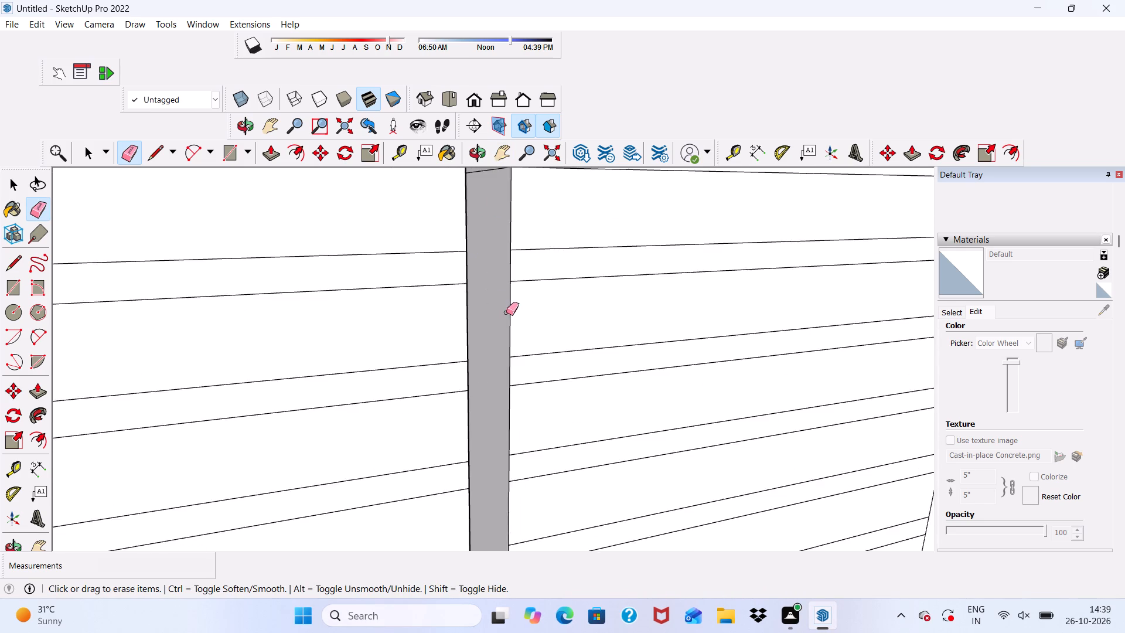
{"action": "scroll", "coordinate": [506, 312], "scroll_direction": "down", "scroll_amount": 3}
{"action": "scroll", "coordinate": [493, 245], "scroll_direction": "up", "scroll_amount": 7}
{"action": "left_click_drag", "start_coordinate": [510, 172], "coordinate": [517, 238]}
{"action": "scroll", "coordinate": [499, 281], "scroll_direction": "down", "scroll_amount": 3}
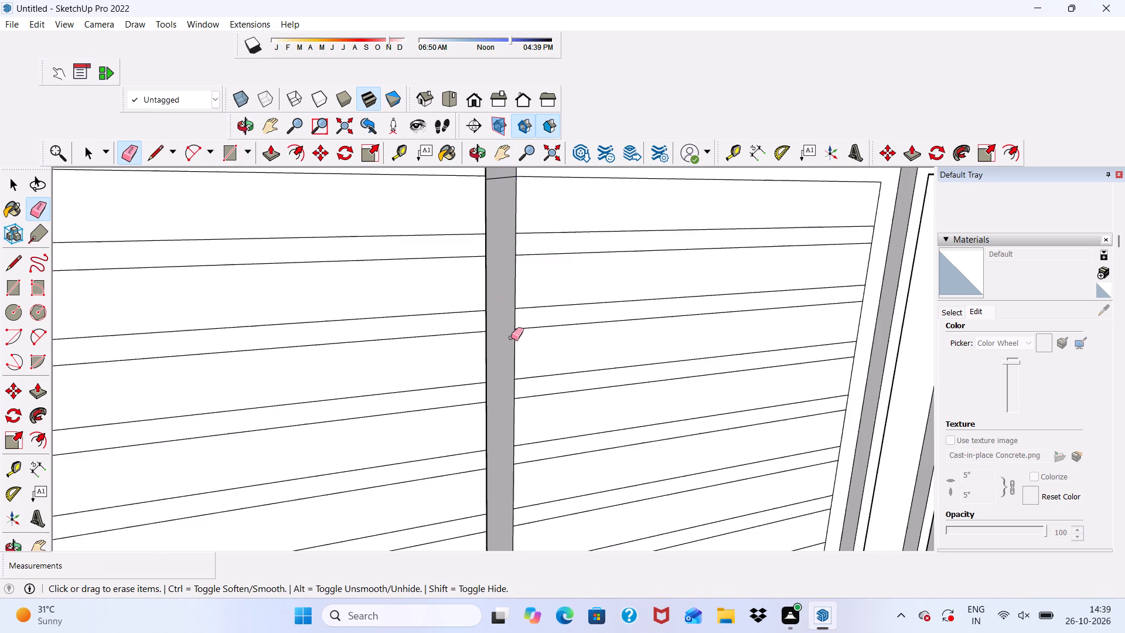
{"action": "scroll", "coordinate": [511, 338], "scroll_direction": "down", "scroll_amount": 8}
{"action": "scroll", "coordinate": [502, 249], "scroll_direction": "up", "scroll_amount": 10}
{"action": "left_click_drag", "start_coordinate": [517, 237], "coordinate": [520, 264]}
{"action": "scroll", "coordinate": [521, 277], "scroll_direction": "down", "scroll_amount": 4}
{"action": "middle_click_drag", "start_coordinate": [537, 328], "coordinate": [533, 328]}
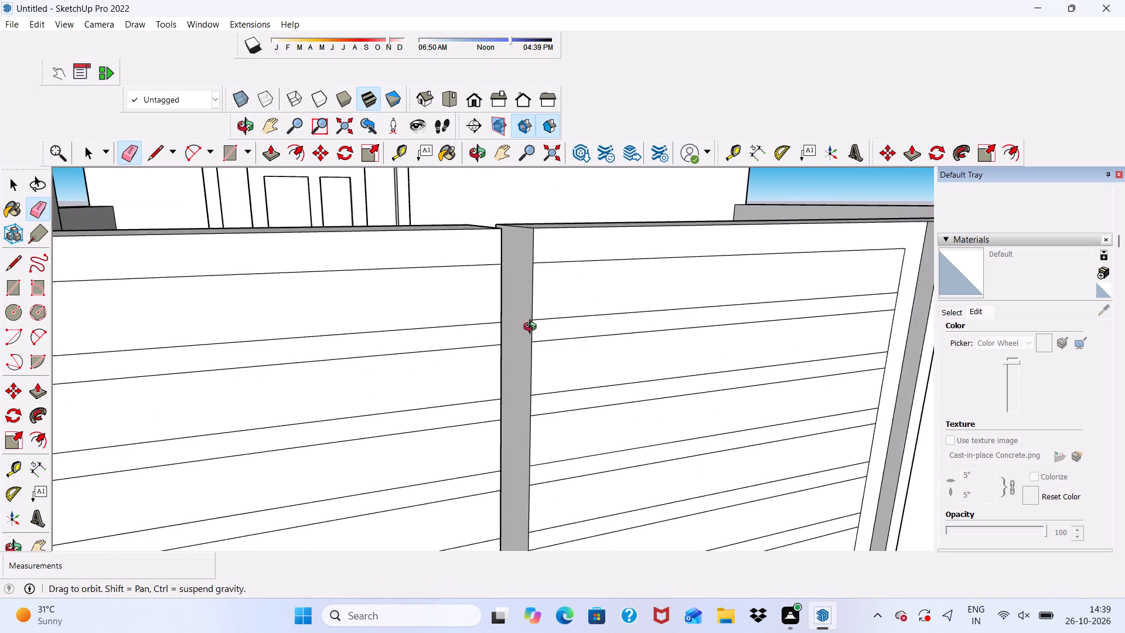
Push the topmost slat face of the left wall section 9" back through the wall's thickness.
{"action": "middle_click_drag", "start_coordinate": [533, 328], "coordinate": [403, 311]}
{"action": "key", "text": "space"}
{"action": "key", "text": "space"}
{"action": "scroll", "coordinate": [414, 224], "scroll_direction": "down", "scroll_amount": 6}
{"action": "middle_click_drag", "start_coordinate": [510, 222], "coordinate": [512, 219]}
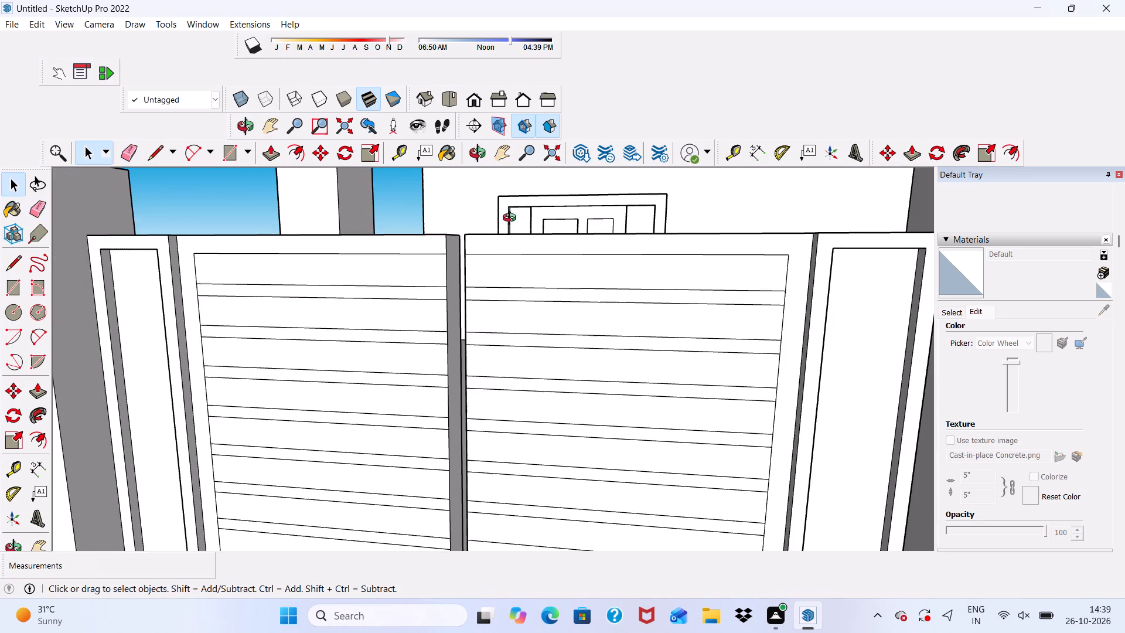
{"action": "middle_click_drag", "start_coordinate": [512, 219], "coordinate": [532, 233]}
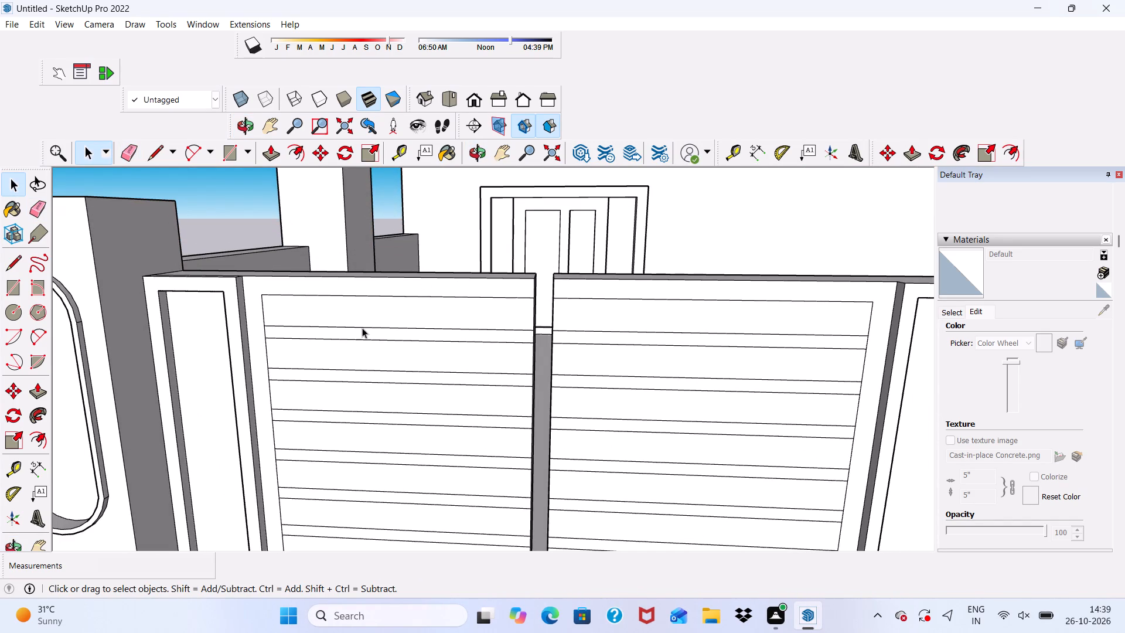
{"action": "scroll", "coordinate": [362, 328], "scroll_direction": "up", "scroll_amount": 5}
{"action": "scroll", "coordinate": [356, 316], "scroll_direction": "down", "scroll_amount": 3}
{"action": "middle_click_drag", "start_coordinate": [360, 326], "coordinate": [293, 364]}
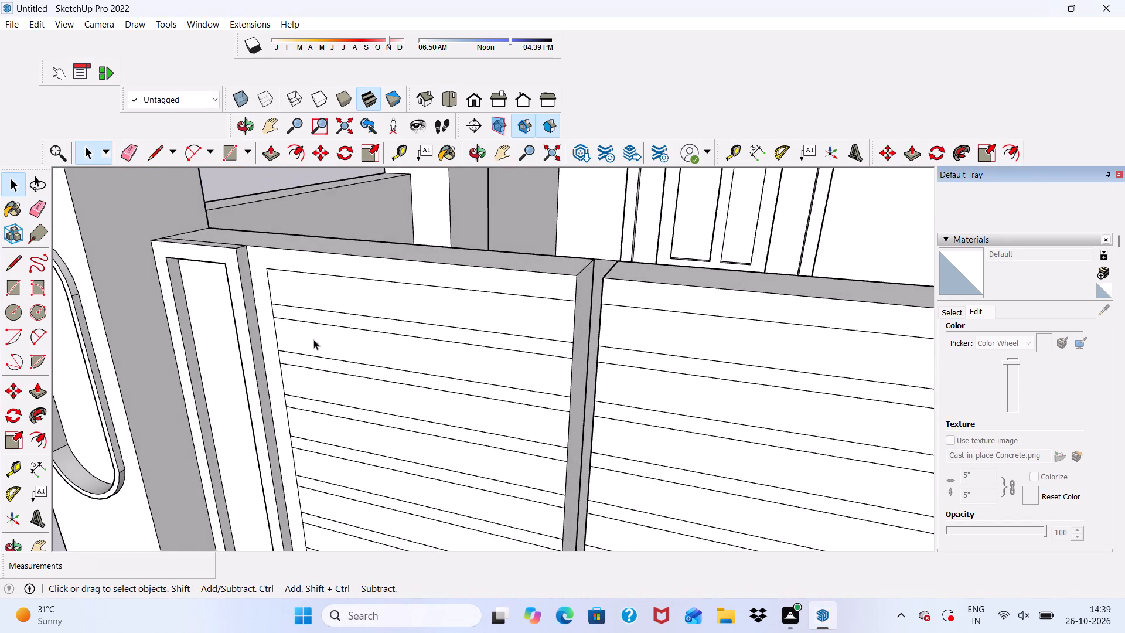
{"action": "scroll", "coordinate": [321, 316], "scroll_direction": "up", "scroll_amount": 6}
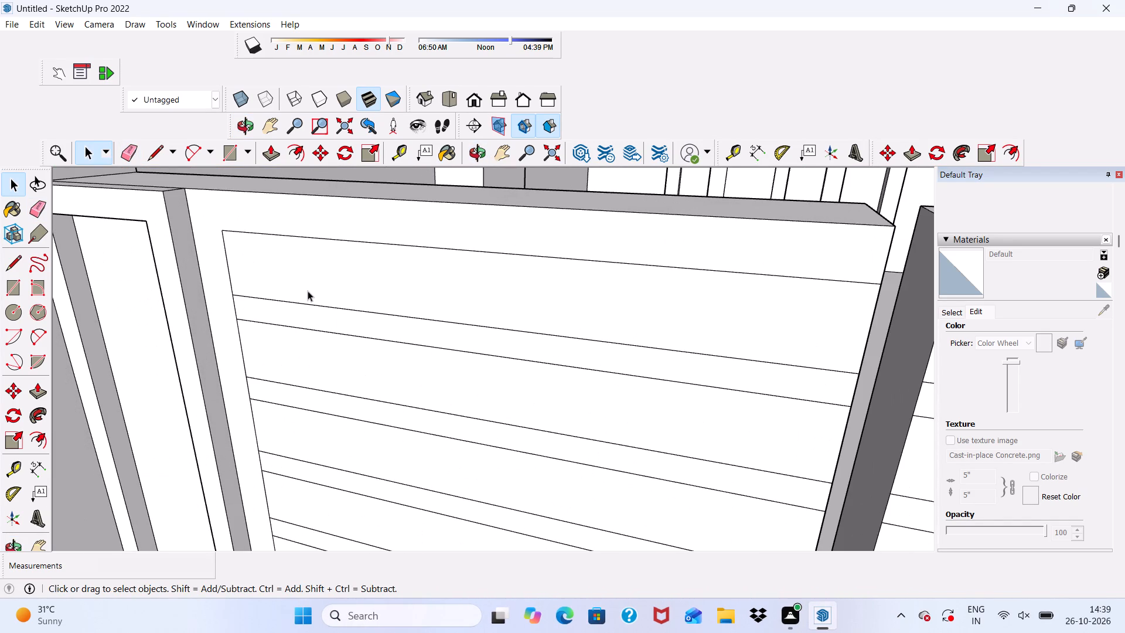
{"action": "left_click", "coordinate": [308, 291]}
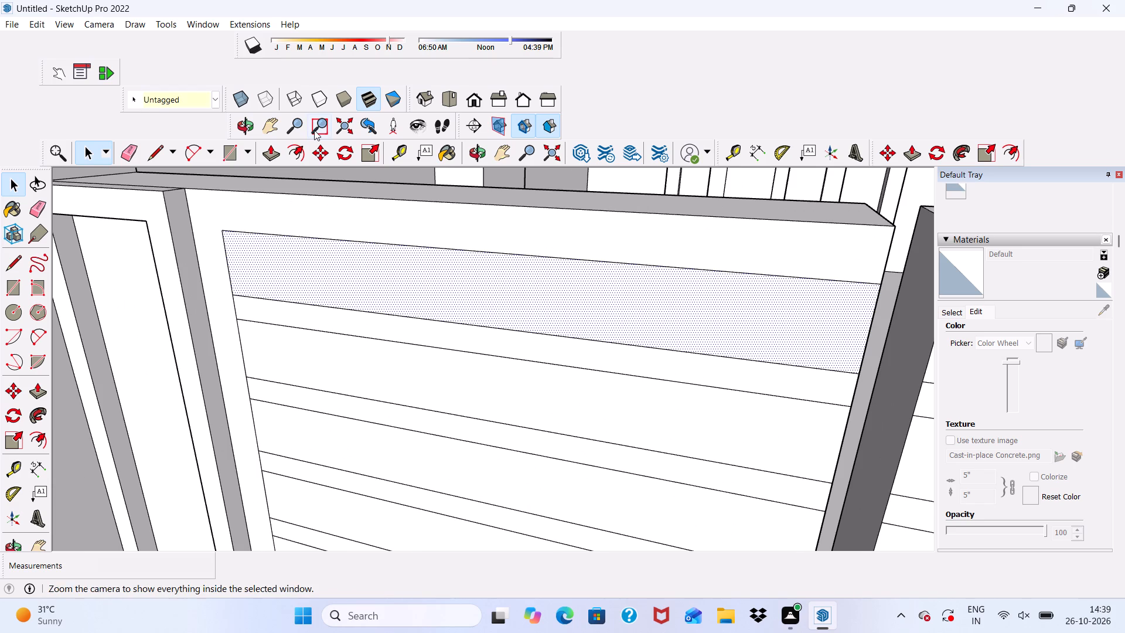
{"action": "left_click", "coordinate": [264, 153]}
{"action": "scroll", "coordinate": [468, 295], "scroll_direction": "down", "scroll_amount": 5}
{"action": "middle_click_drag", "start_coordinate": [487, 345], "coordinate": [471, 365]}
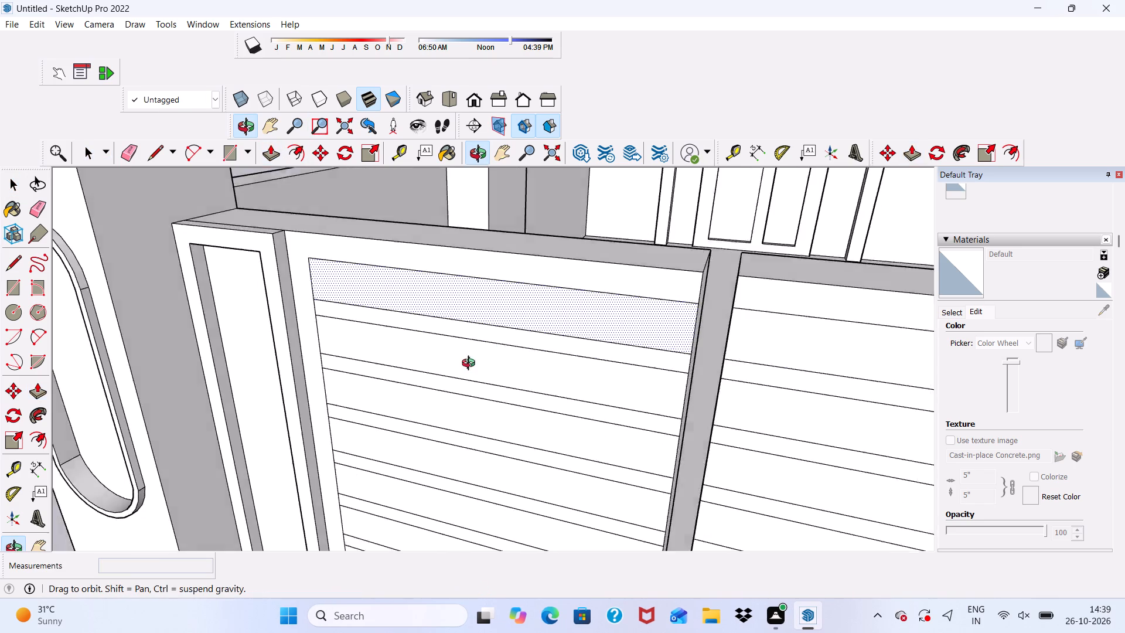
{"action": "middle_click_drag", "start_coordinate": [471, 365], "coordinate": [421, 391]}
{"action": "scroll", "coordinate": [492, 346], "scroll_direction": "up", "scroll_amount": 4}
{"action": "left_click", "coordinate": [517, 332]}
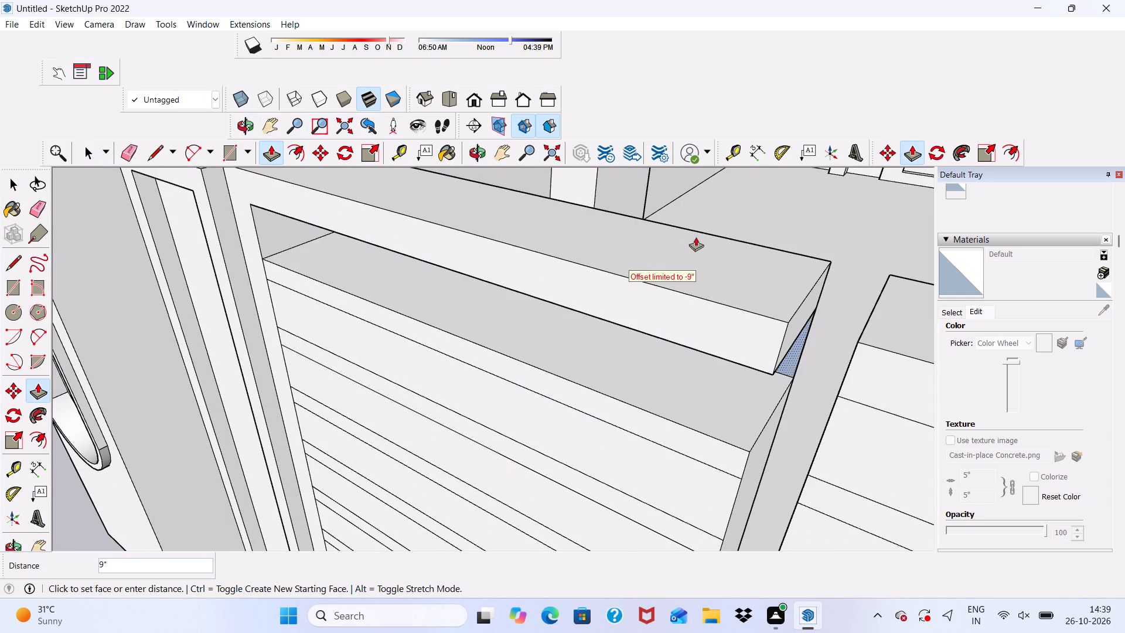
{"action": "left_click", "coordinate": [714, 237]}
Examine the cut-through top slat and the wall's slat bands down to the base and steps from several angles.
{"action": "scroll", "coordinate": [662, 266], "scroll_direction": "down", "scroll_amount": 2}
{"action": "middle_click_drag", "start_coordinate": [684, 189], "coordinate": [687, 180]}
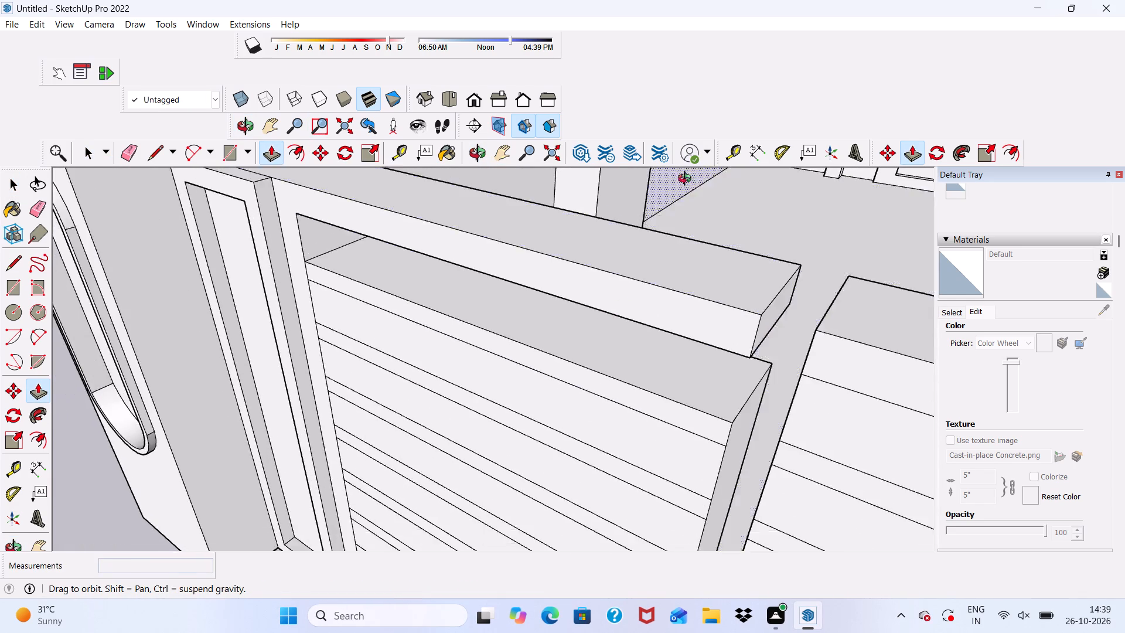
{"action": "middle_click_drag", "start_coordinate": [687, 180], "coordinate": [742, 181]}
{"action": "scroll", "coordinate": [738, 180], "scroll_direction": "up", "scroll_amount": 1}
{"action": "scroll", "coordinate": [573, 235], "scroll_direction": "down", "scroll_amount": 4}
{"action": "middle_click_drag", "start_coordinate": [633, 321], "coordinate": [645, 224]}
{"action": "scroll", "coordinate": [604, 230], "scroll_direction": "up", "scroll_amount": 1}
{"action": "scroll", "coordinate": [565, 246], "scroll_direction": "down", "scroll_amount": 3}
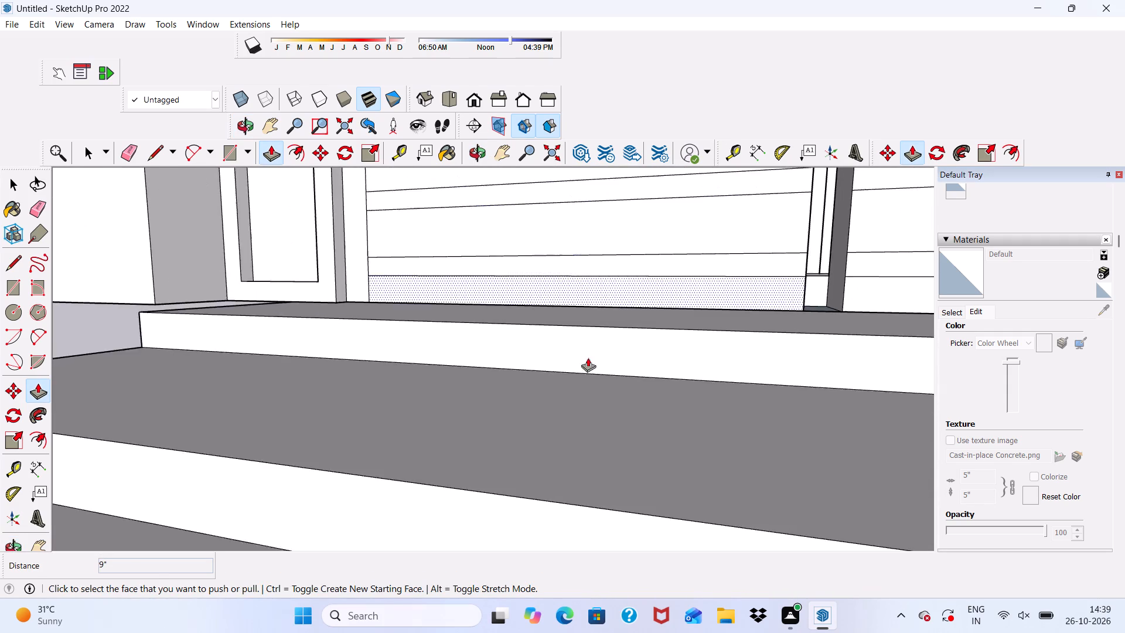
{"action": "scroll", "coordinate": [588, 358], "scroll_direction": "down", "scroll_amount": 7}
{"action": "middle_click_drag", "start_coordinate": [698, 315], "coordinate": [582, 465]}
{"action": "scroll", "coordinate": [582, 465], "scroll_direction": "down", "scroll_amount": 5}
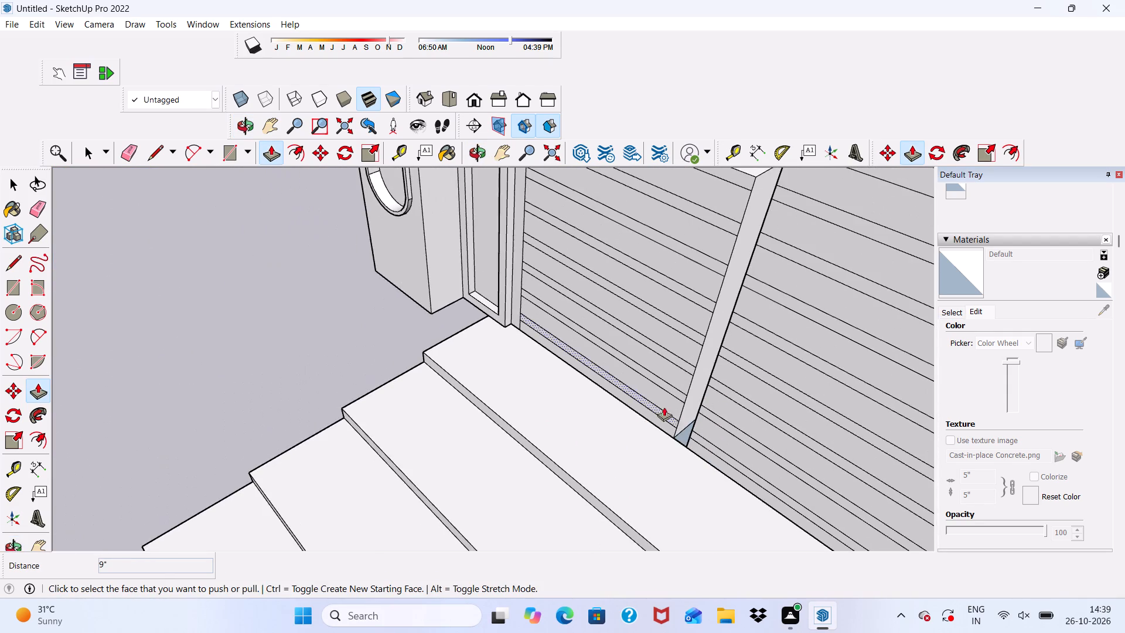
{"action": "middle_click_drag", "start_coordinate": [664, 407], "coordinate": [677, 375]}
{"action": "scroll", "coordinate": [677, 375], "scroll_direction": "up", "scroll_amount": 1}
{"action": "scroll", "coordinate": [629, 386], "scroll_direction": "down", "scroll_amount": 8}
{"action": "middle_click_drag", "start_coordinate": [663, 372], "coordinate": [724, 304]}
{"action": "scroll", "coordinate": [724, 304], "scroll_direction": "up", "scroll_amount": 3}
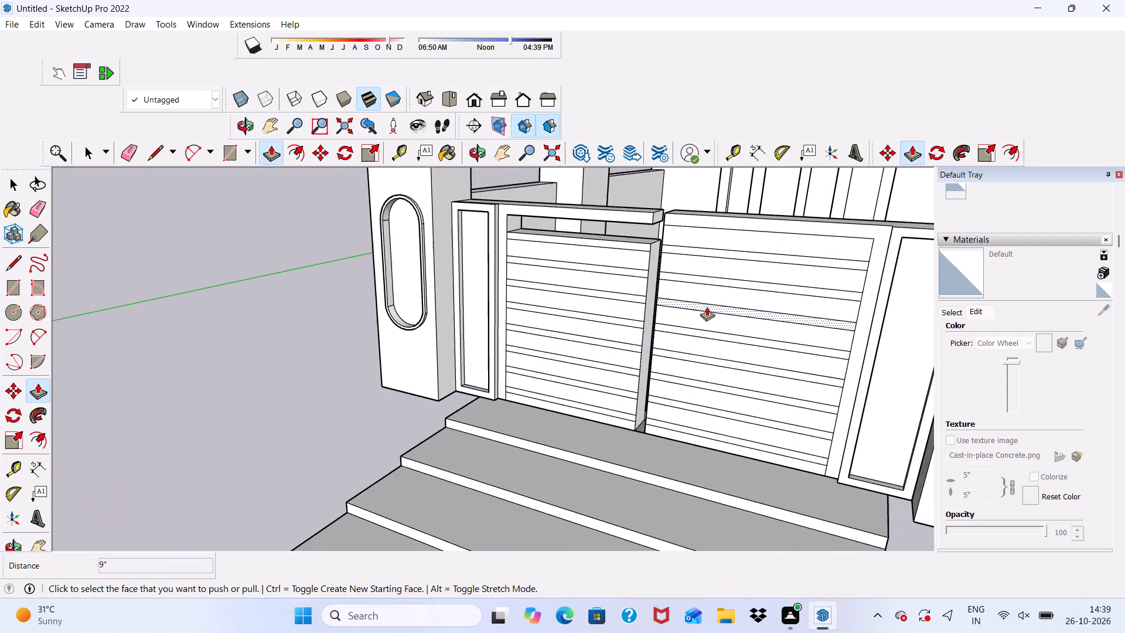
{"action": "scroll", "coordinate": [707, 307], "scroll_direction": "up", "scroll_amount": 5}
{"action": "middle_click_drag", "start_coordinate": [582, 265], "coordinate": [694, 250]}
{"action": "key", "text": "space"}
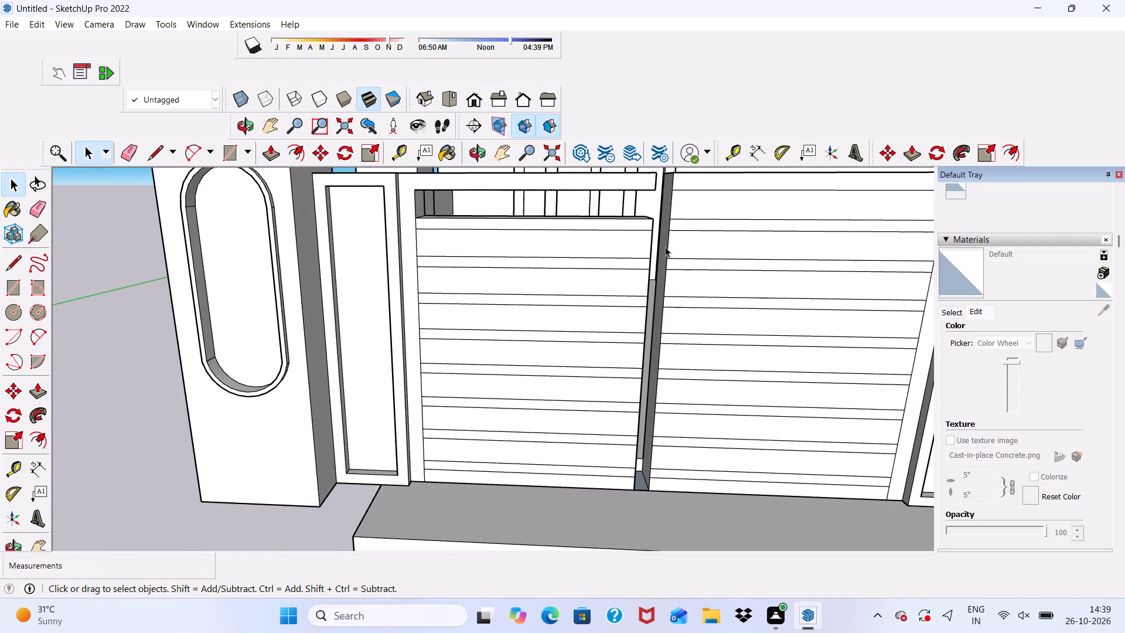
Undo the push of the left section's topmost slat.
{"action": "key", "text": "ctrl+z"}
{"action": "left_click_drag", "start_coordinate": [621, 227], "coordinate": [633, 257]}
Draw a vertical border rectangle 5' 3" tall and about 2 5/16" wide on the left section's front, along the central gap.
{"action": "scroll", "coordinate": [621, 229], "scroll_direction": "down", "scroll_amount": 4}
{"action": "scroll", "coordinate": [664, 185], "scroll_direction": "up", "scroll_amount": 5}
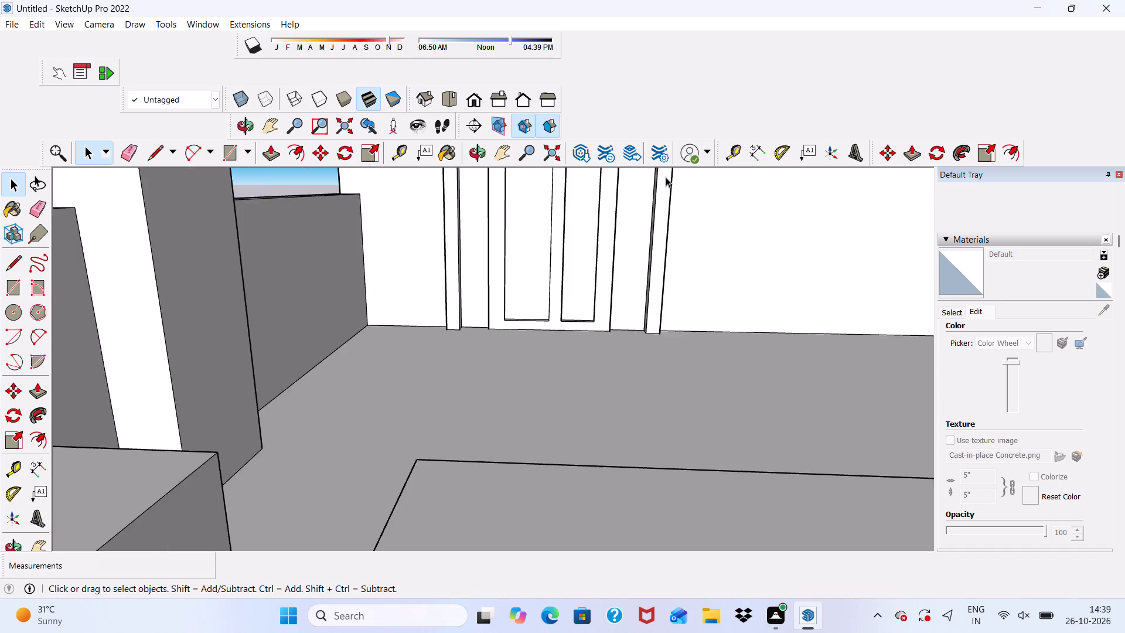
{"action": "scroll", "coordinate": [640, 254], "scroll_direction": "down", "scroll_amount": 6}
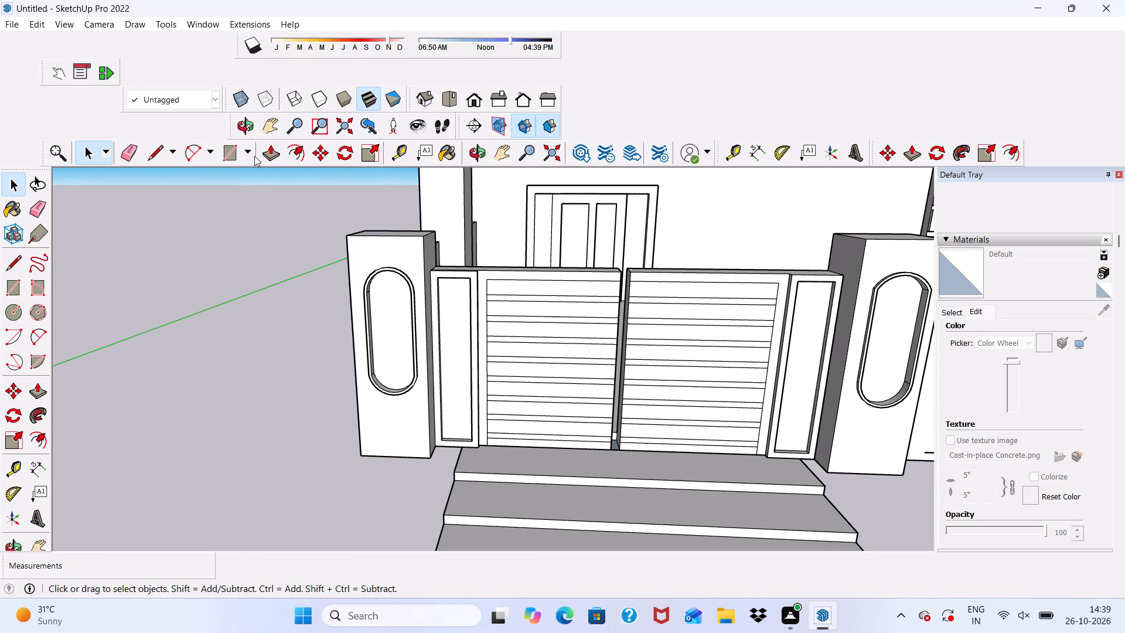
{"action": "left_click", "coordinate": [232, 157]}
{"action": "scroll", "coordinate": [579, 341], "scroll_direction": "up", "scroll_amount": 4}
{"action": "scroll", "coordinate": [623, 249], "scroll_direction": "up", "scroll_amount": 5}
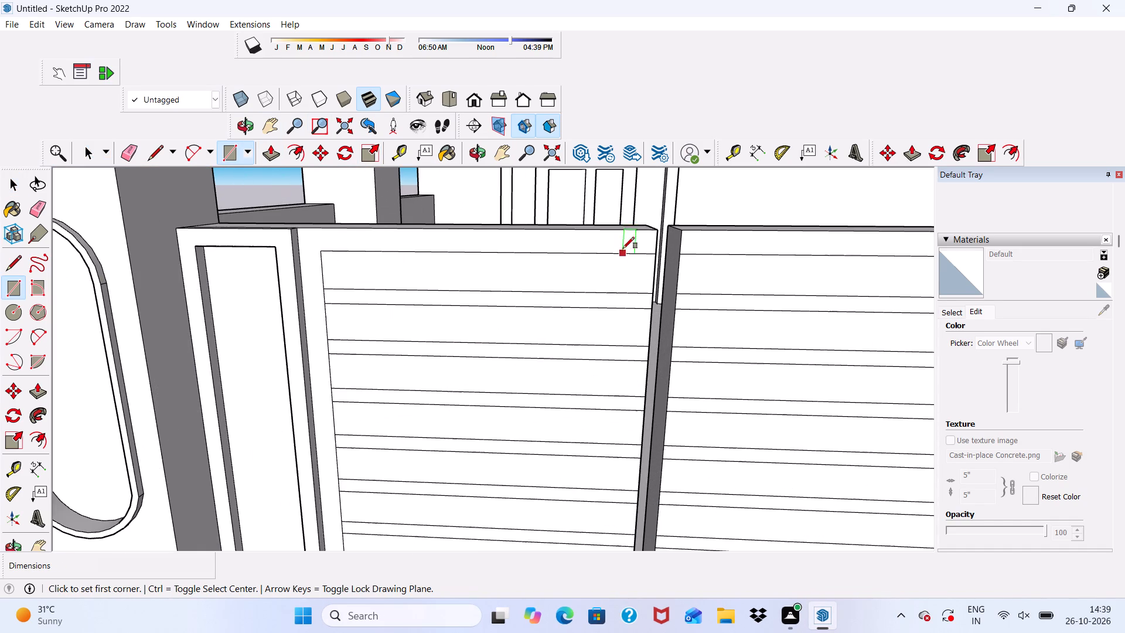
{"action": "left_click", "coordinate": [656, 234]}
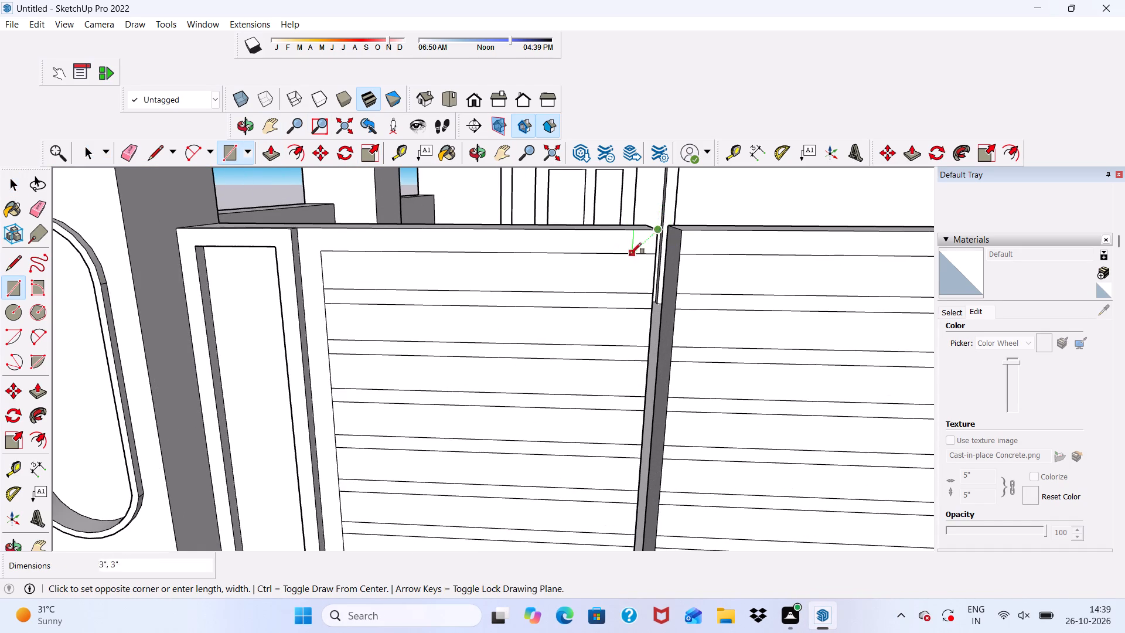
{"action": "scroll", "coordinate": [623, 273], "scroll_direction": "down", "scroll_amount": 6}
{"action": "scroll", "coordinate": [598, 427], "scroll_direction": "up", "scroll_amount": 5}
{"action": "scroll", "coordinate": [621, 373], "scroll_direction": "down", "scroll_amount": 6}
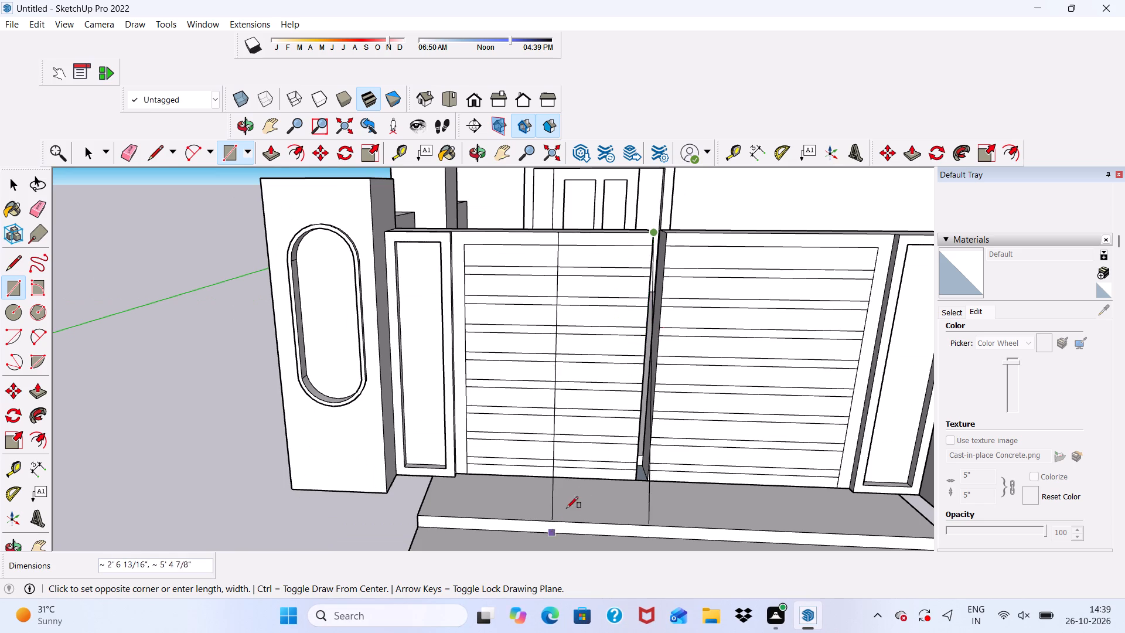
{"action": "scroll", "coordinate": [576, 495], "scroll_direction": "up", "scroll_amount": 4}
{"action": "scroll", "coordinate": [625, 494], "scroll_direction": "up", "scroll_amount": 8}
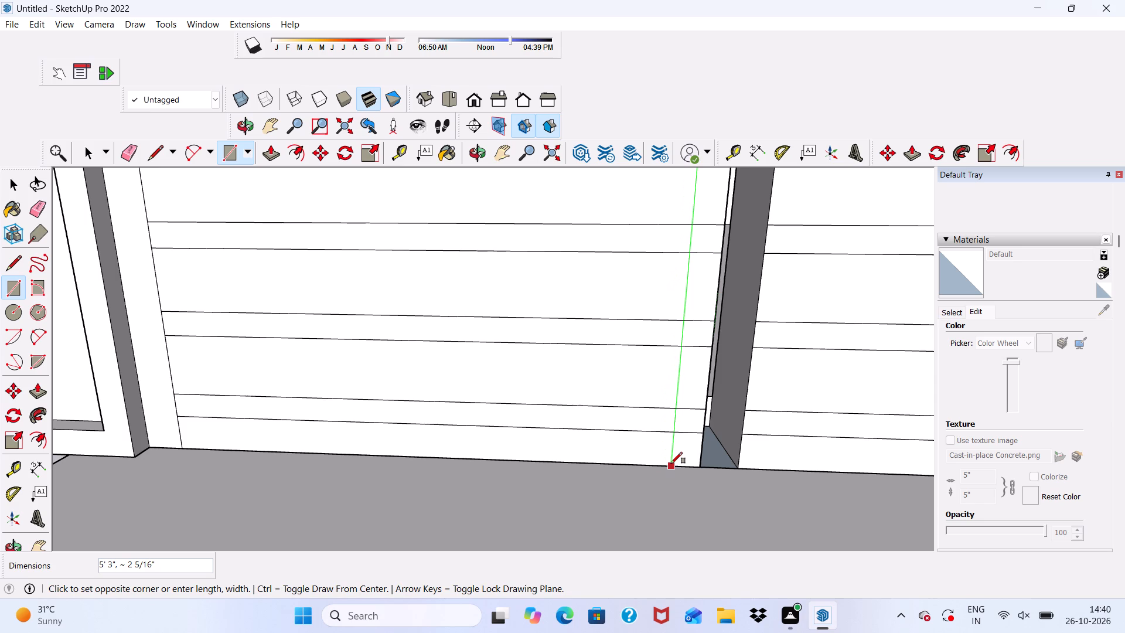
{"action": "left_click", "coordinate": [671, 465]}
Draw a matching narrow border rectangle 5' 3" tall on the right section's front face, along the central gap.
{"action": "scroll", "coordinate": [656, 462], "scroll_direction": "down", "scroll_amount": 10}
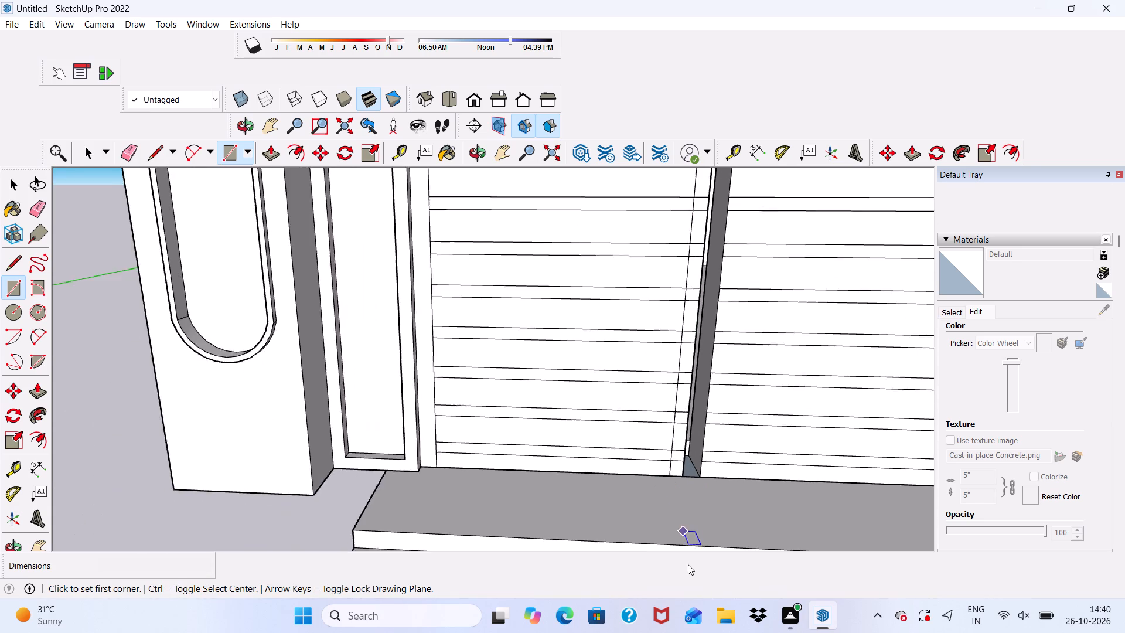
{"action": "scroll", "coordinate": [688, 565], "scroll_direction": "down", "scroll_amount": 9}
{"action": "scroll", "coordinate": [710, 472], "scroll_direction": "down", "scroll_amount": 4}
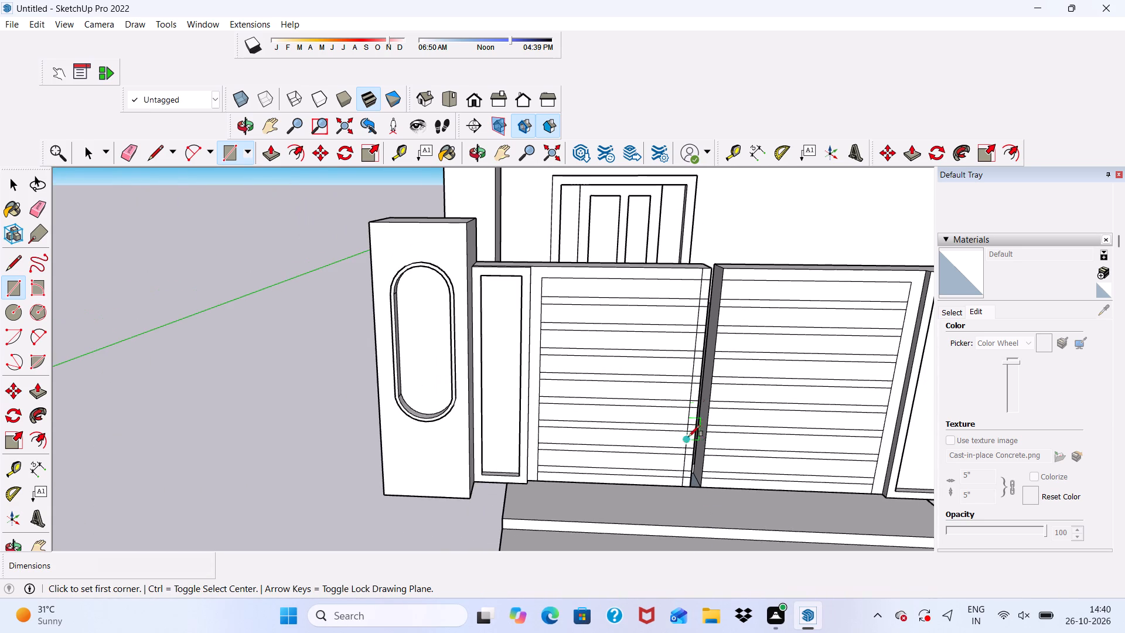
{"action": "scroll", "coordinate": [895, 292], "scroll_direction": "up", "scroll_amount": 5}
{"action": "scroll", "coordinate": [777, 379], "scroll_direction": "down", "scroll_amount": 1}
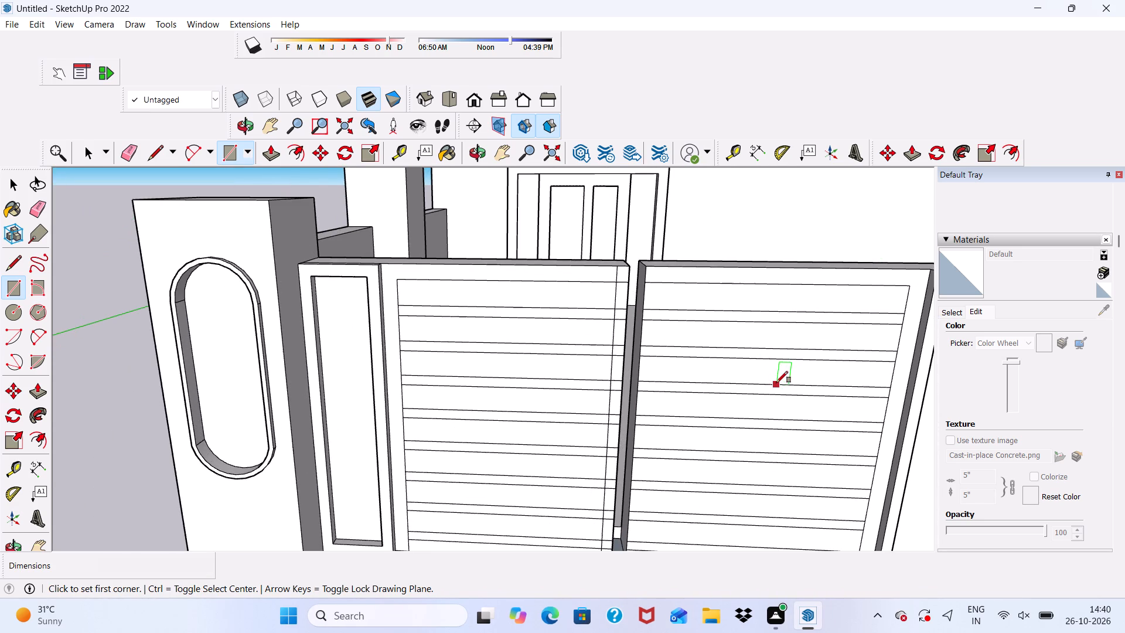
{"action": "scroll", "coordinate": [764, 377], "scroll_direction": "up", "scroll_amount": 5}
{"action": "scroll", "coordinate": [761, 377], "scroll_direction": "down", "scroll_amount": 3}
{"action": "scroll", "coordinate": [705, 308], "scroll_direction": "up", "scroll_amount": 5}
{"action": "scroll", "coordinate": [589, 219], "scroll_direction": "up", "scroll_amount": 1}
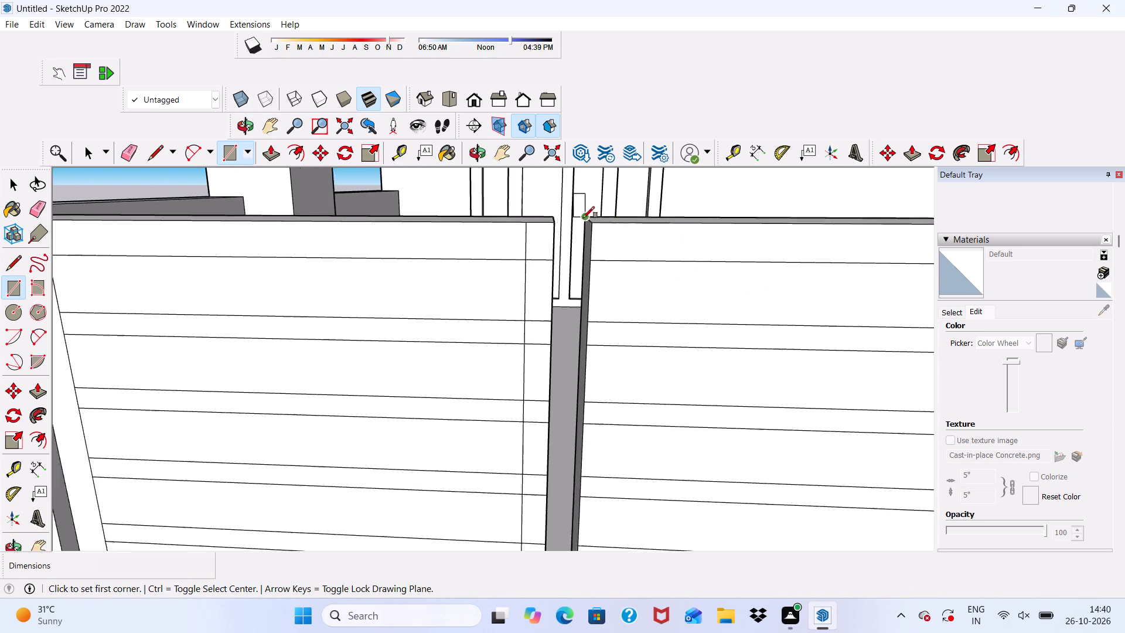
{"action": "left_click", "coordinate": [594, 223]}
{"action": "scroll", "coordinate": [619, 231], "scroll_direction": "down", "scroll_amount": 9}
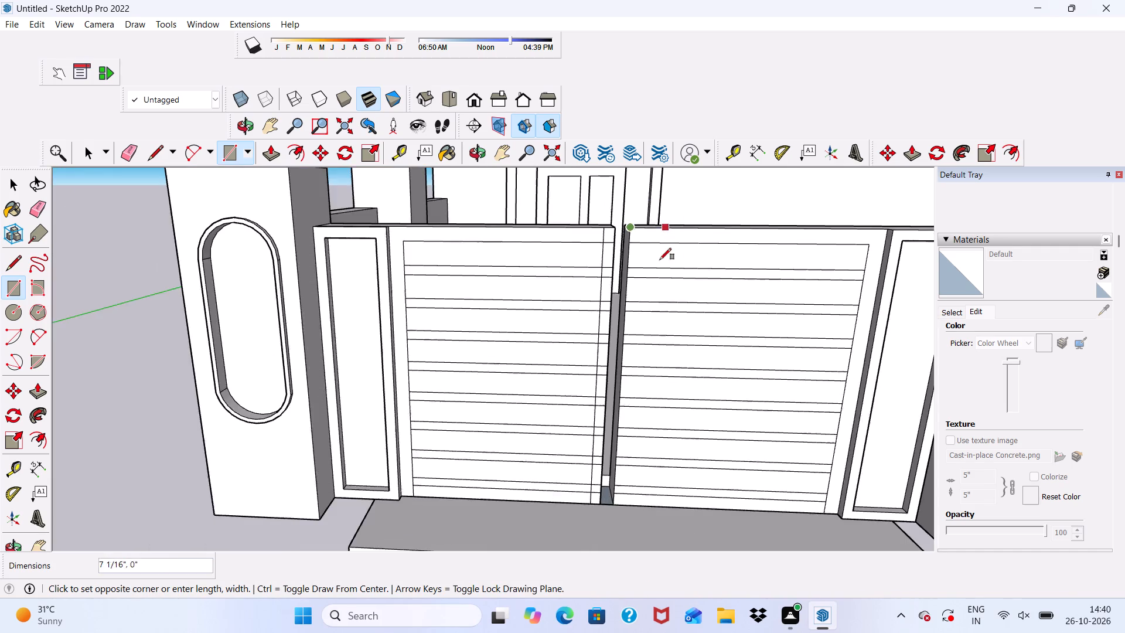
{"action": "scroll", "coordinate": [660, 260], "scroll_direction": "down", "scroll_amount": 2}
{"action": "scroll", "coordinate": [651, 390], "scroll_direction": "up", "scroll_amount": 5}
{"action": "scroll", "coordinate": [631, 464], "scroll_direction": "up", "scroll_amount": 4}
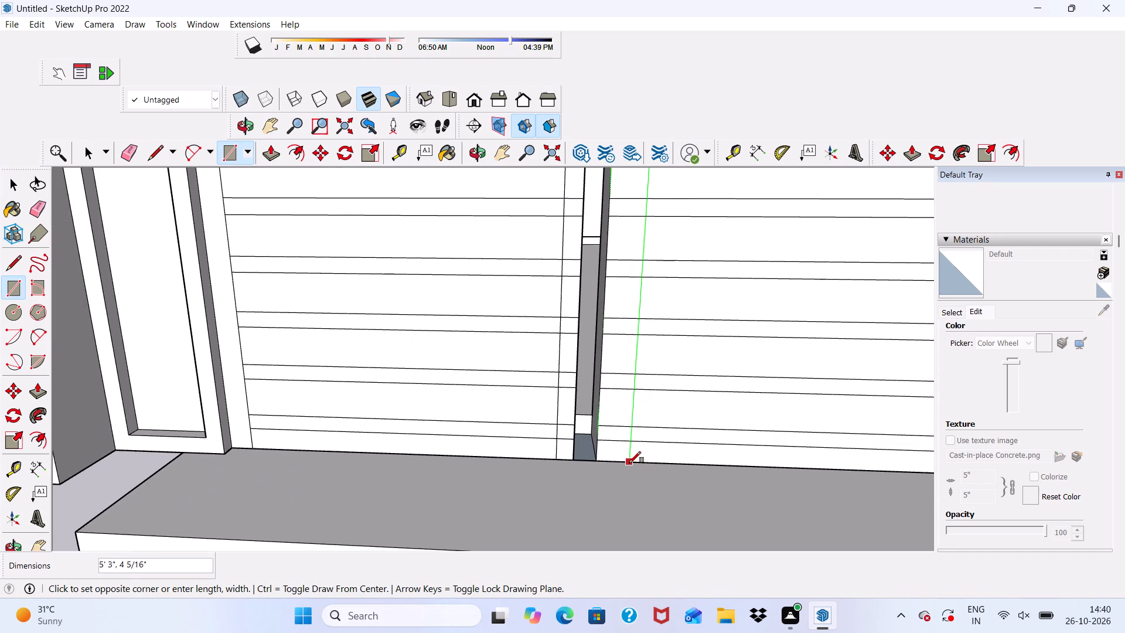
{"action": "left_click", "coordinate": [621, 462]}
Erase the lower slat lines crossing the left section's new border strip beside the gap, working upward from the base.
{"action": "scroll", "coordinate": [612, 468], "scroll_direction": "down", "scroll_amount": 3}
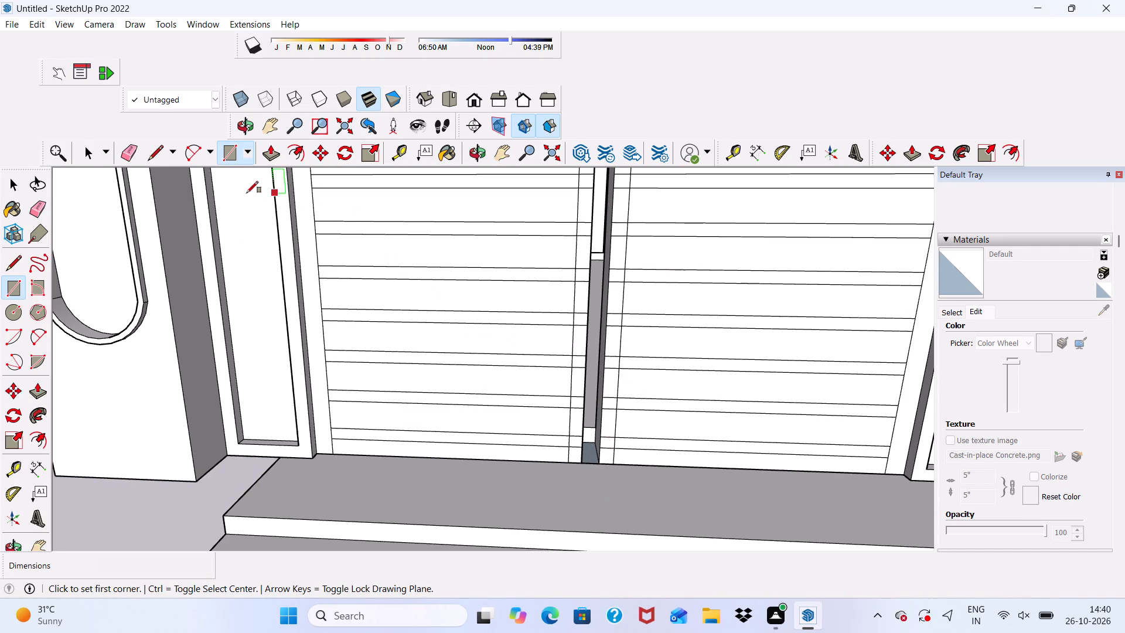
{"action": "scroll", "coordinate": [182, 200], "scroll_direction": "down", "scroll_amount": 3}
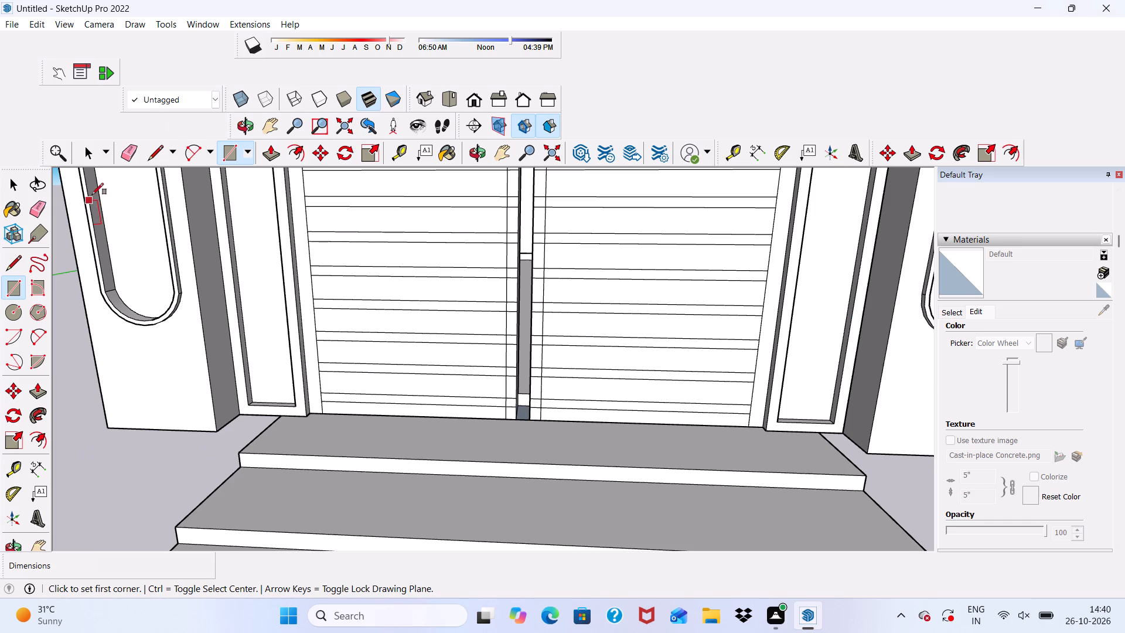
{"action": "left_click", "coordinate": [129, 152]}
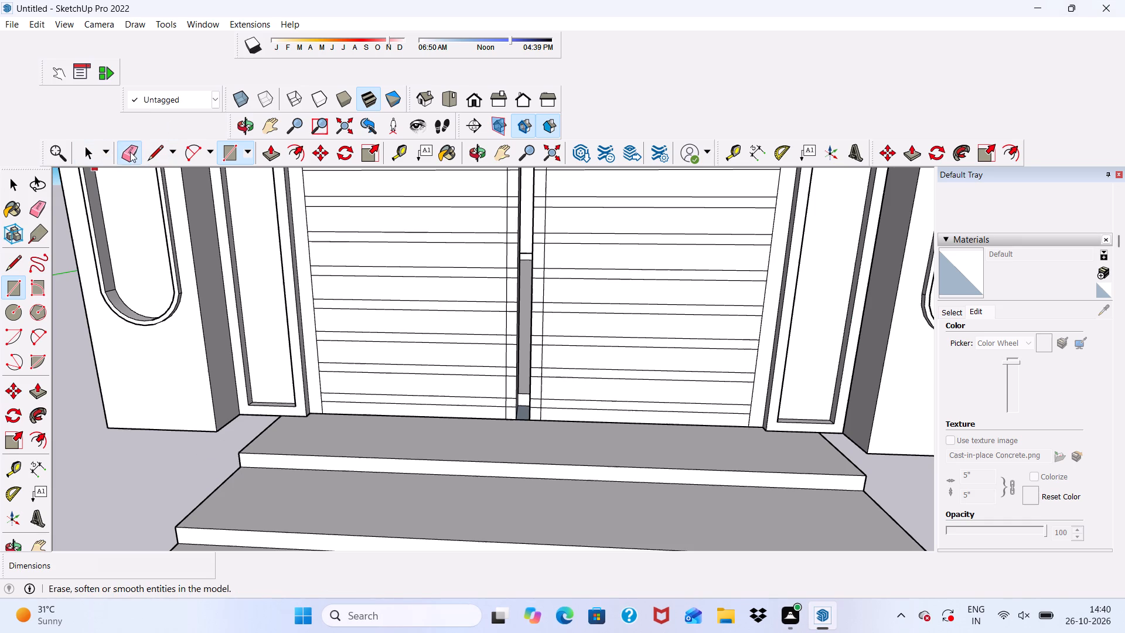
{"action": "scroll", "coordinate": [448, 475], "scroll_direction": "up", "scroll_amount": 5}
{"action": "scroll", "coordinate": [536, 342], "scroll_direction": "up", "scroll_amount": 8}
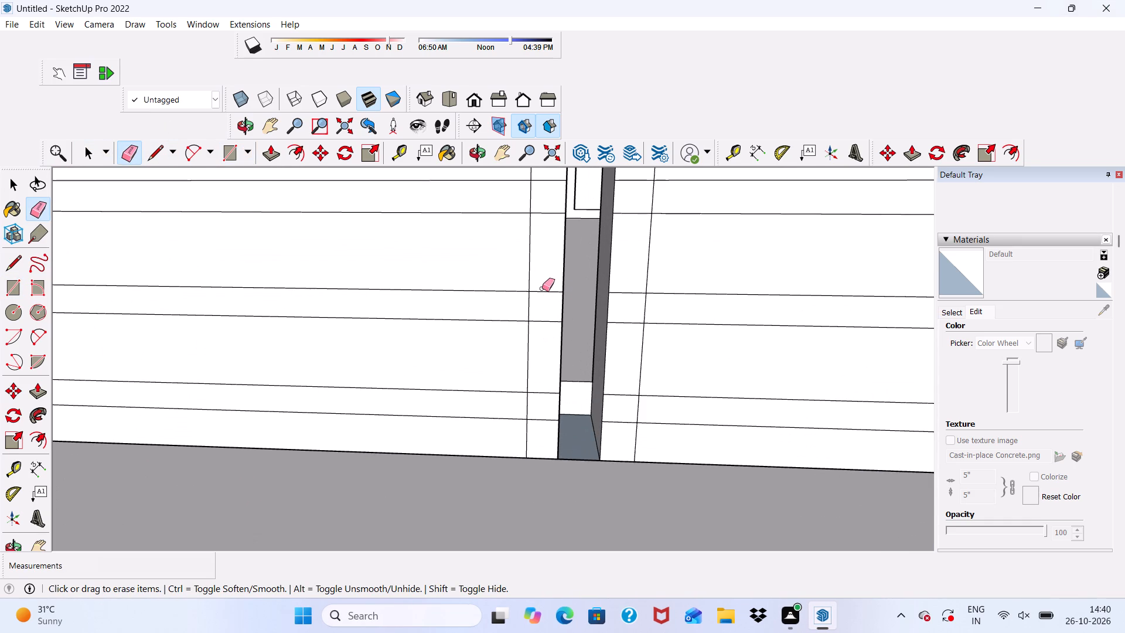
{"action": "left_click_drag", "start_coordinate": [542, 288], "coordinate": [537, 447]}
{"action": "scroll", "coordinate": [531, 423], "scroll_direction": "down", "scroll_amount": 4}
{"action": "scroll", "coordinate": [526, 410], "scroll_direction": "up", "scroll_amount": 1}
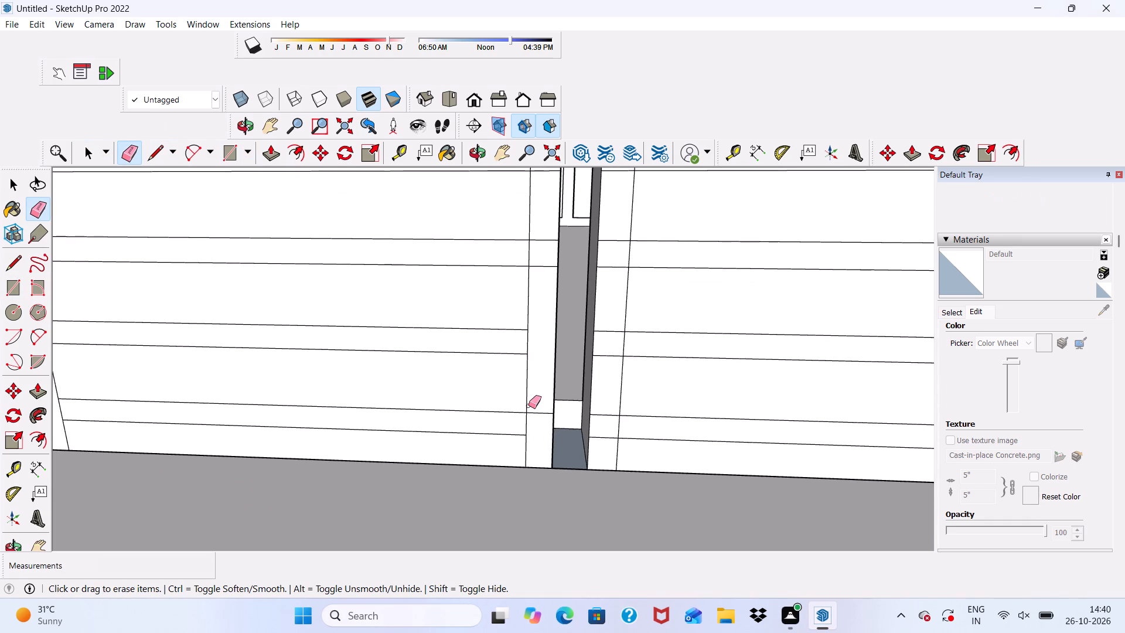
{"action": "left_click_drag", "start_coordinate": [536, 403], "coordinate": [540, 429]}
{"action": "scroll", "coordinate": [532, 428], "scroll_direction": "down", "scroll_amount": 5}
{"action": "scroll", "coordinate": [540, 297], "scroll_direction": "up", "scroll_amount": 9}
{"action": "left_click_drag", "start_coordinate": [532, 346], "coordinate": [532, 361]}
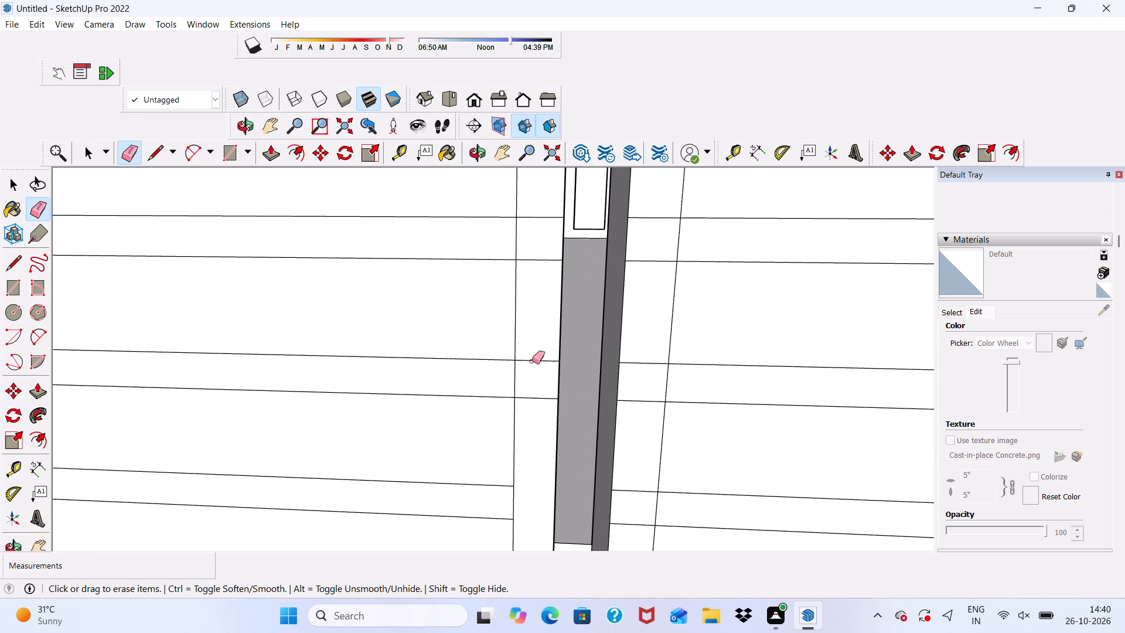
{"action": "left_click_drag", "start_coordinate": [532, 361], "coordinate": [533, 414]}
{"action": "left_click_drag", "start_coordinate": [525, 215], "coordinate": [532, 284]}
Erase the remaining middle and upper slat lines crossing the left section's border strip beside the gap.
{"action": "scroll", "coordinate": [516, 290], "scroll_direction": "down", "scroll_amount": 11}
{"action": "scroll", "coordinate": [537, 242], "scroll_direction": "up", "scroll_amount": 5}
{"action": "scroll", "coordinate": [462, 290], "scroll_direction": "down", "scroll_amount": 6}
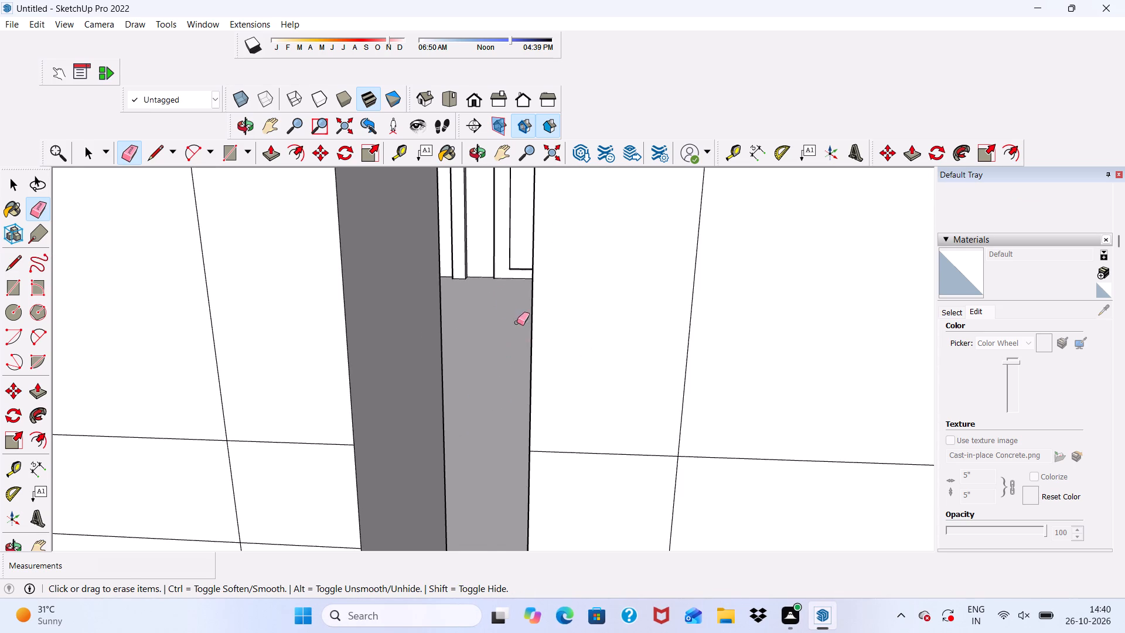
{"action": "scroll", "coordinate": [518, 326], "scroll_direction": "down", "scroll_amount": 4}
{"action": "left_click_drag", "start_coordinate": [465, 358], "coordinate": [456, 512]}
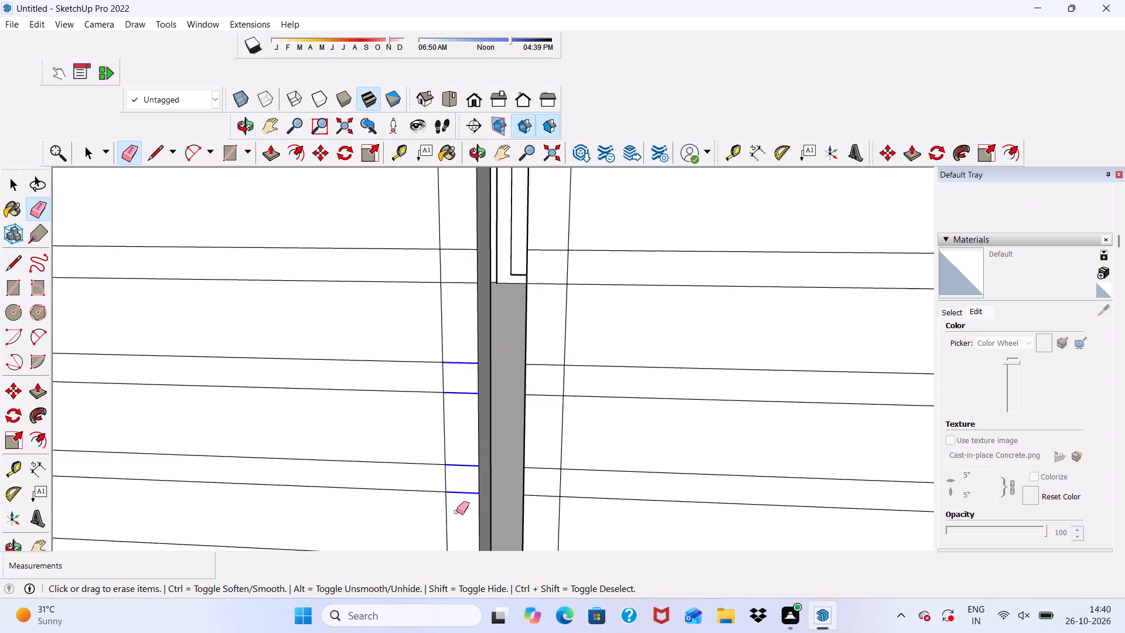
{"action": "left_click_drag", "start_coordinate": [456, 512], "coordinate": [456, 514]}
{"action": "left_click_drag", "start_coordinate": [454, 239], "coordinate": [469, 307]}
{"action": "scroll", "coordinate": [463, 324], "scroll_direction": "down", "scroll_amount": 8}
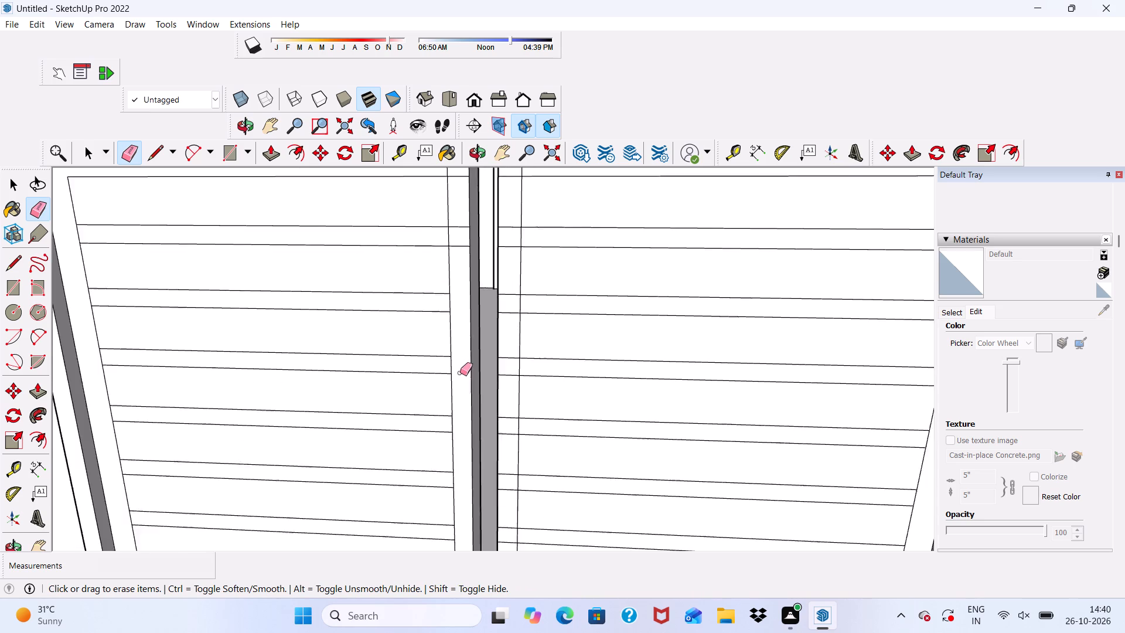
{"action": "scroll", "coordinate": [460, 373], "scroll_direction": "down", "scroll_amount": 2}
{"action": "scroll", "coordinate": [444, 274], "scroll_direction": "up", "scroll_amount": 7}
{"action": "left_click_drag", "start_coordinate": [471, 222], "coordinate": [470, 352]}
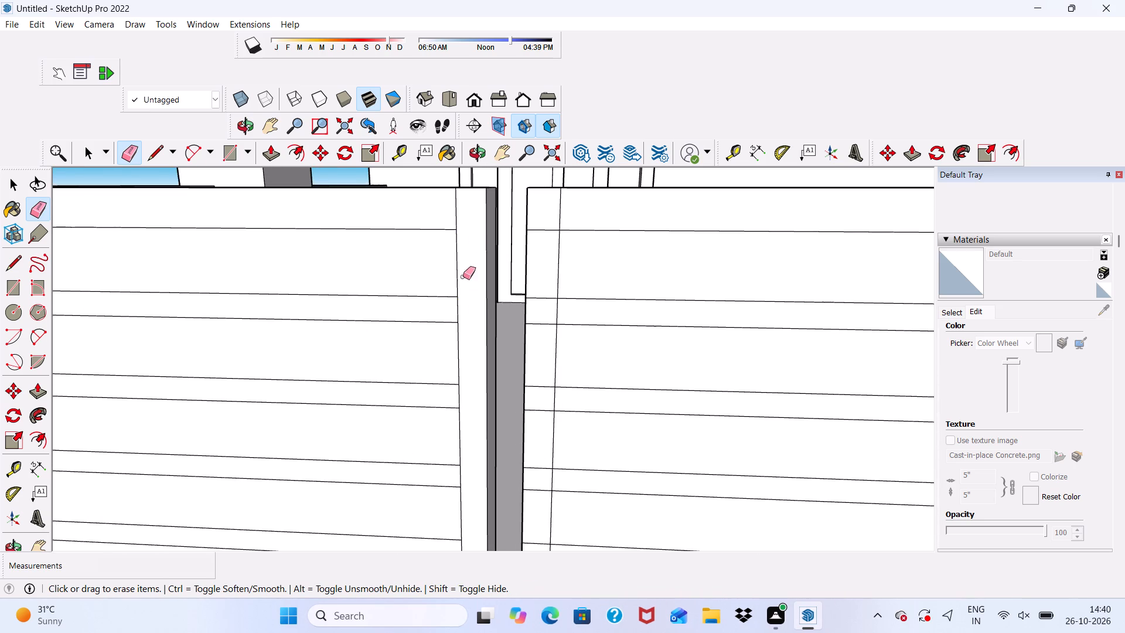
Erase the short vertical line stubs above the top slat line on both wall sections beside the central gap.
{"action": "scroll", "coordinate": [463, 277], "scroll_direction": "down", "scroll_amount": 8}
{"action": "middle_click_drag", "start_coordinate": [487, 275], "coordinate": [562, 252]}
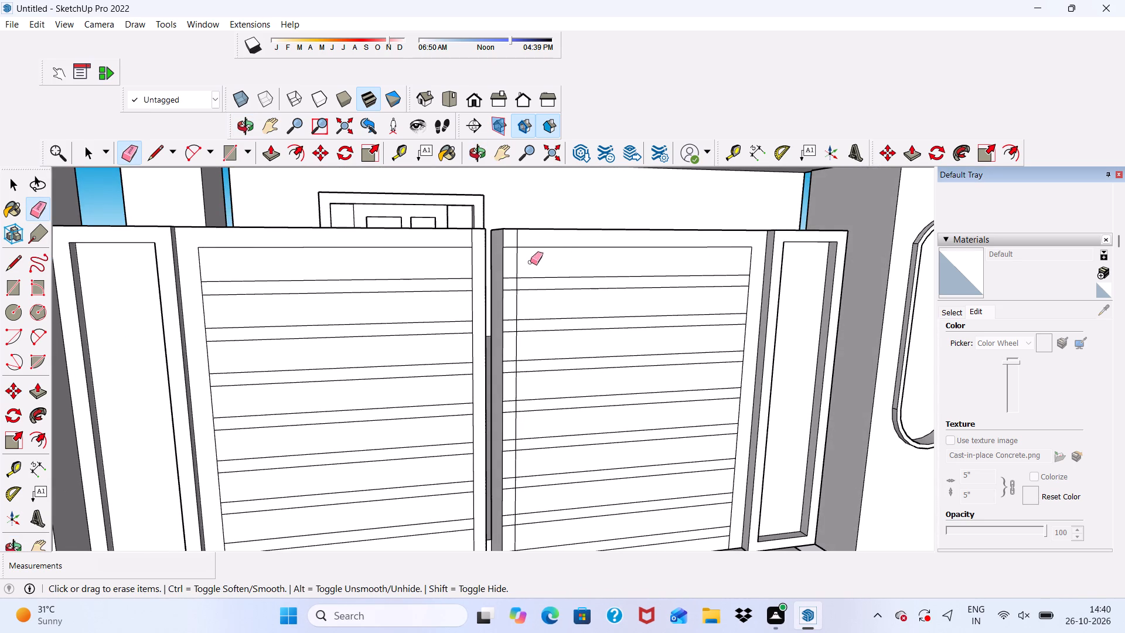
{"action": "scroll", "coordinate": [469, 237], "scroll_direction": "up", "scroll_amount": 4}
{"action": "left_click_drag", "start_coordinate": [471, 236], "coordinate": [479, 237]}
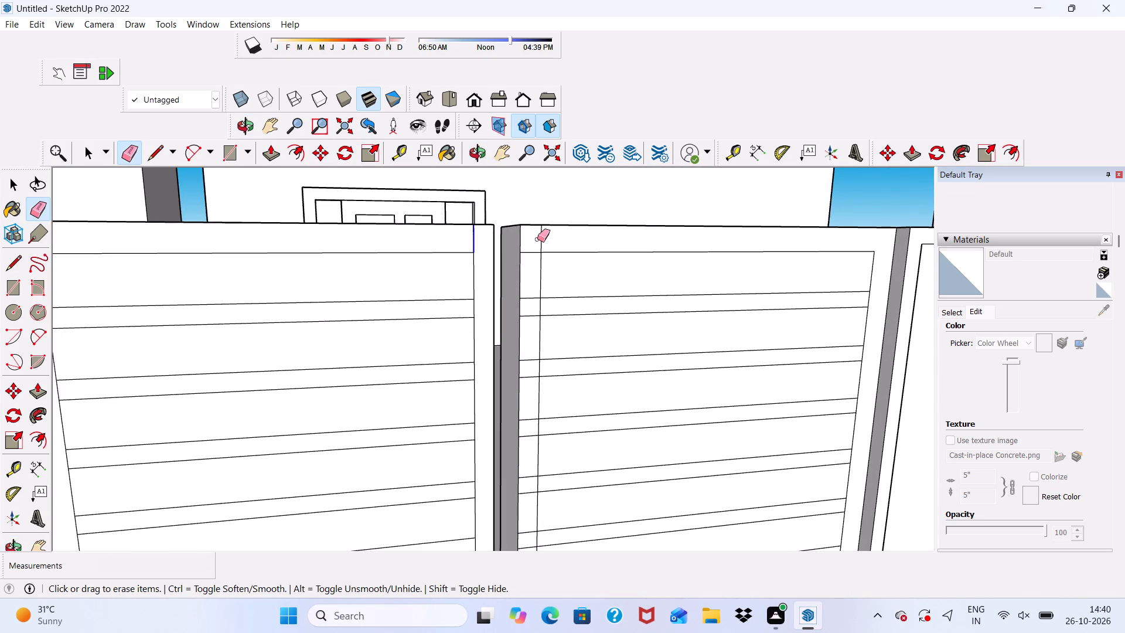
{"action": "left_click", "coordinate": [537, 245]}
Erase the upper slat lines crossing the right section's border strip beside the gap, working downward from the top.
{"action": "left_click_drag", "start_coordinate": [534, 249], "coordinate": [524, 344]}
{"action": "scroll", "coordinate": [534, 250], "scroll_direction": "down", "scroll_amount": 4}
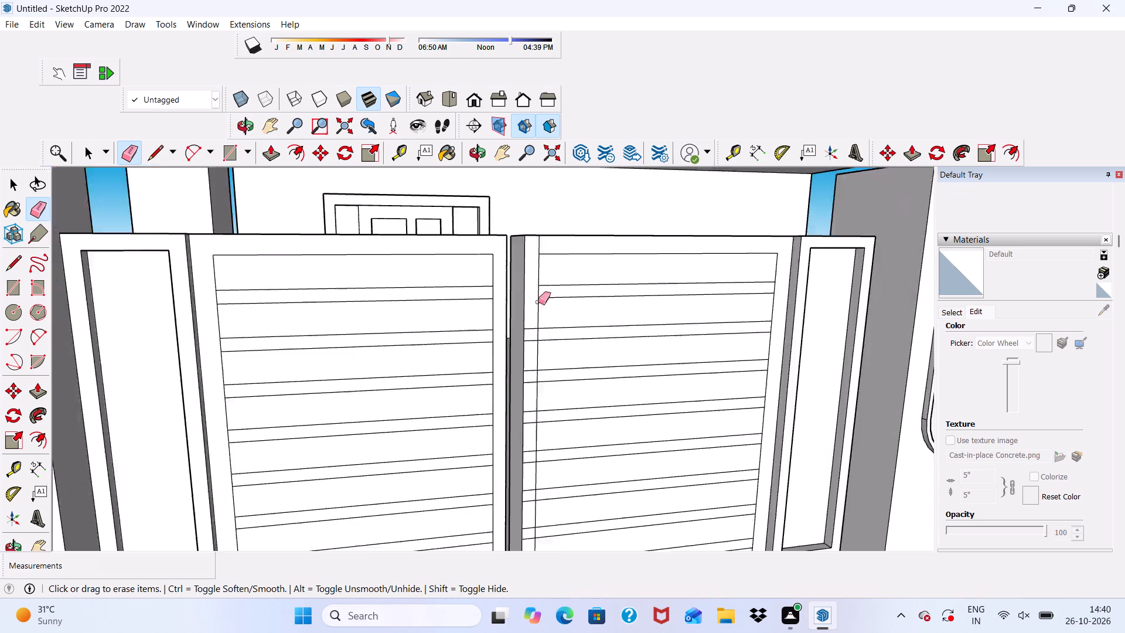
{"action": "scroll", "coordinate": [538, 302], "scroll_direction": "down", "scroll_amount": 2}
{"action": "scroll", "coordinate": [537, 341], "scroll_direction": "up", "scroll_amount": 9}
{"action": "left_click_drag", "start_coordinate": [526, 297], "coordinate": [526, 365]}
{"action": "scroll", "coordinate": [536, 268], "scroll_direction": "down", "scroll_amount": 6}
{"action": "scroll", "coordinate": [532, 363], "scroll_direction": "up", "scroll_amount": 4}
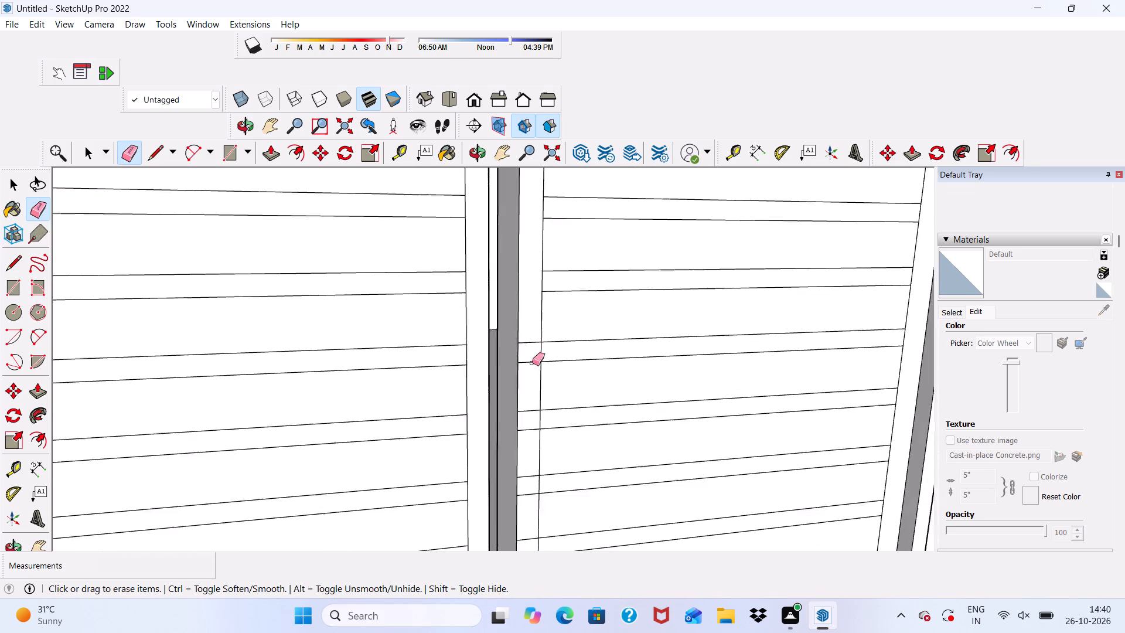
{"action": "scroll", "coordinate": [532, 363], "scroll_direction": "up", "scroll_amount": 3}
{"action": "left_click_drag", "start_coordinate": [533, 328], "coordinate": [526, 385]}
{"action": "scroll", "coordinate": [526, 360], "scroll_direction": "down", "scroll_amount": 4}
{"action": "scroll", "coordinate": [519, 403], "scroll_direction": "up", "scroll_amount": 3}
{"action": "left_click_drag", "start_coordinate": [527, 421], "coordinate": [523, 463]}
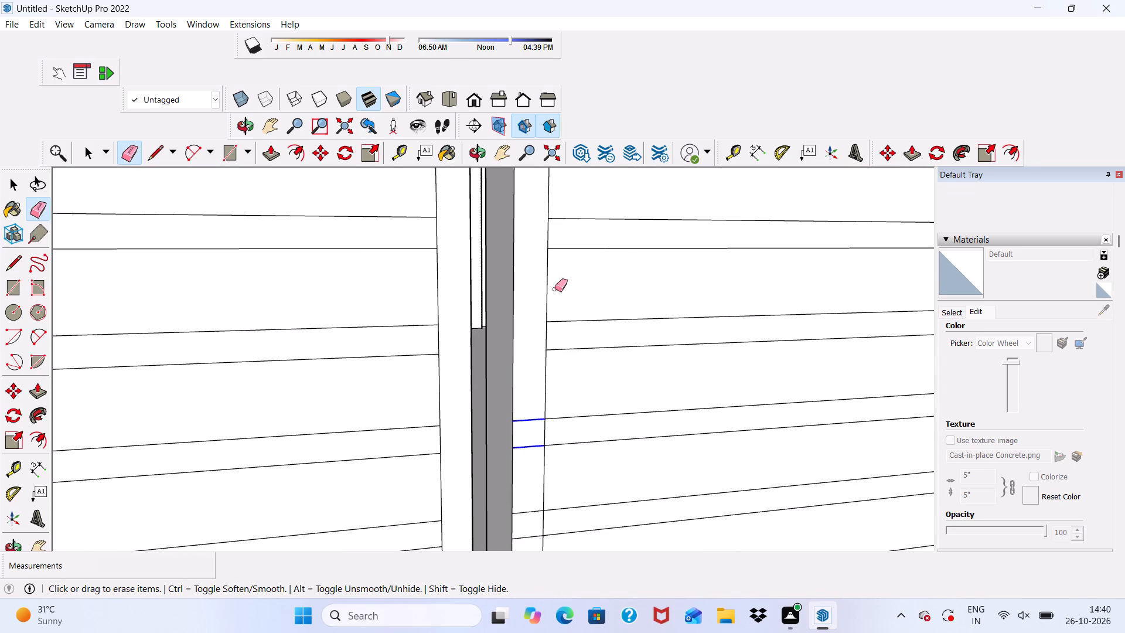
Erase the remaining middle and lower slat lines crossing the right section's border strip, down to the base.
{"action": "scroll", "coordinate": [555, 289], "scroll_direction": "down", "scroll_amount": 6}
{"action": "scroll", "coordinate": [558, 402], "scroll_direction": "up", "scroll_amount": 7}
{"action": "scroll", "coordinate": [534, 381], "scroll_direction": "down", "scroll_amount": 4}
{"action": "scroll", "coordinate": [531, 414], "scroll_direction": "up", "scroll_amount": 1}
{"action": "left_click_drag", "start_coordinate": [531, 420], "coordinate": [517, 462]}
{"action": "scroll", "coordinate": [526, 302], "scroll_direction": "down", "scroll_amount": 6}
{"action": "scroll", "coordinate": [549, 346], "scroll_direction": "down", "scroll_amount": 3}
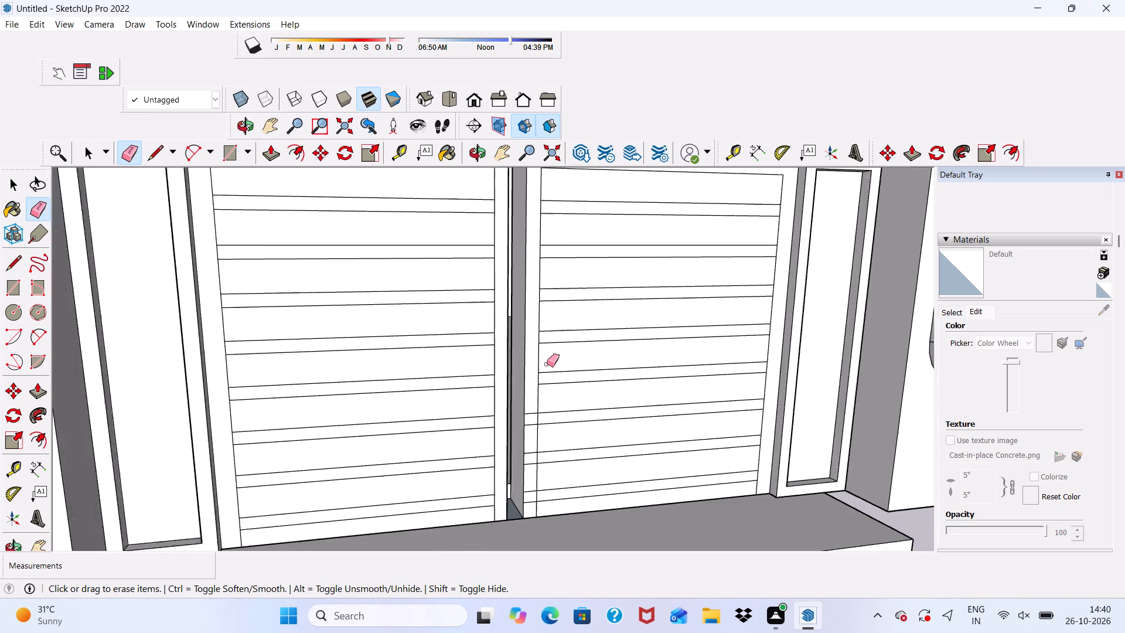
{"action": "scroll", "coordinate": [547, 364], "scroll_direction": "down", "scroll_amount": 2}
{"action": "scroll", "coordinate": [538, 393], "scroll_direction": "up", "scroll_amount": 9}
{"action": "left_click_drag", "start_coordinate": [534, 387], "coordinate": [534, 445]}
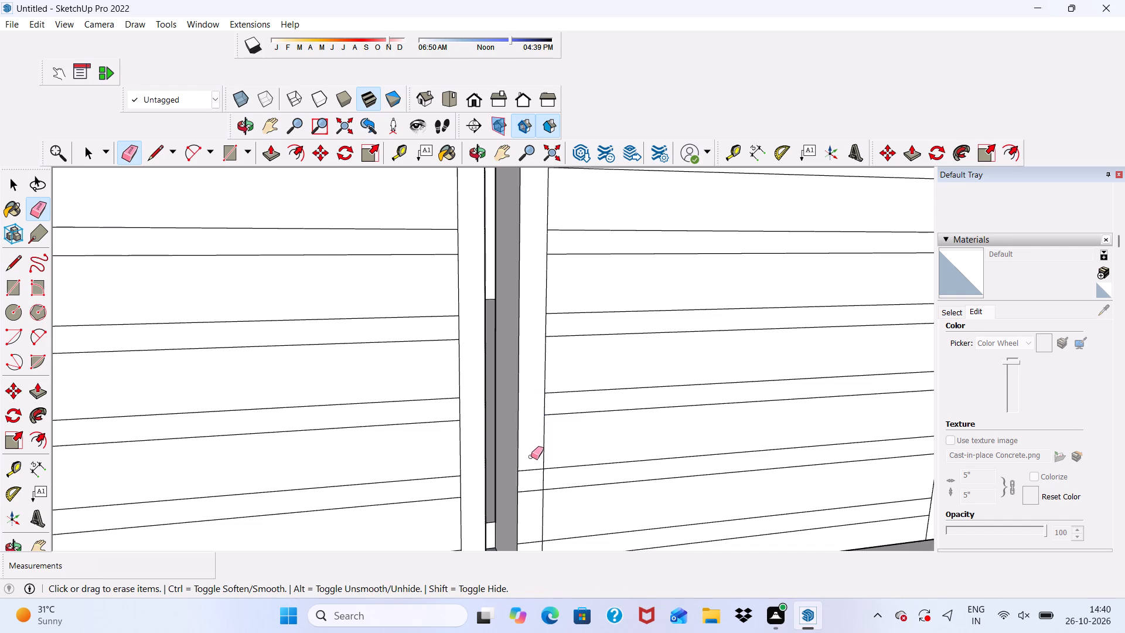
{"action": "left_click_drag", "start_coordinate": [531, 459], "coordinate": [528, 503]}
{"action": "scroll", "coordinate": [534, 403], "scroll_direction": "down", "scroll_amount": 5}
{"action": "scroll", "coordinate": [536, 503], "scroll_direction": "up", "scroll_amount": 5}
{"action": "left_click_drag", "start_coordinate": [529, 486], "coordinate": [528, 536]}
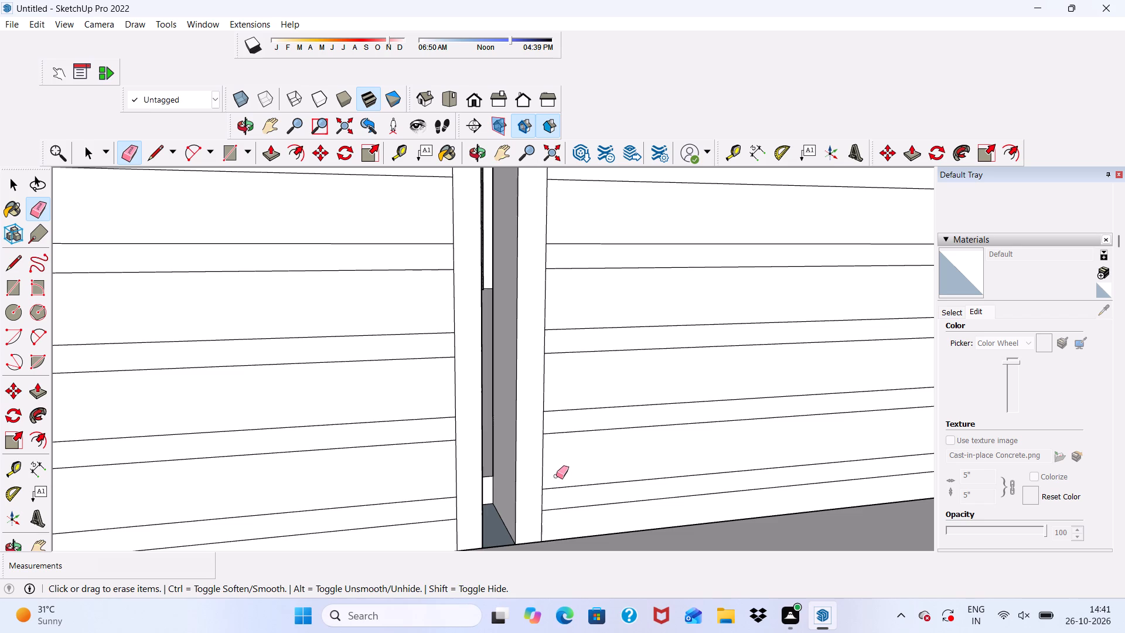
Examine both slatted wall sections, their border strips and the central gap from several angles.
{"action": "scroll", "coordinate": [555, 476], "scroll_direction": "down", "scroll_amount": 3}
{"action": "scroll", "coordinate": [465, 378], "scroll_direction": "down", "scroll_amount": 3}
{"action": "middle_click_drag", "start_coordinate": [308, 461], "coordinate": [37, 477]}
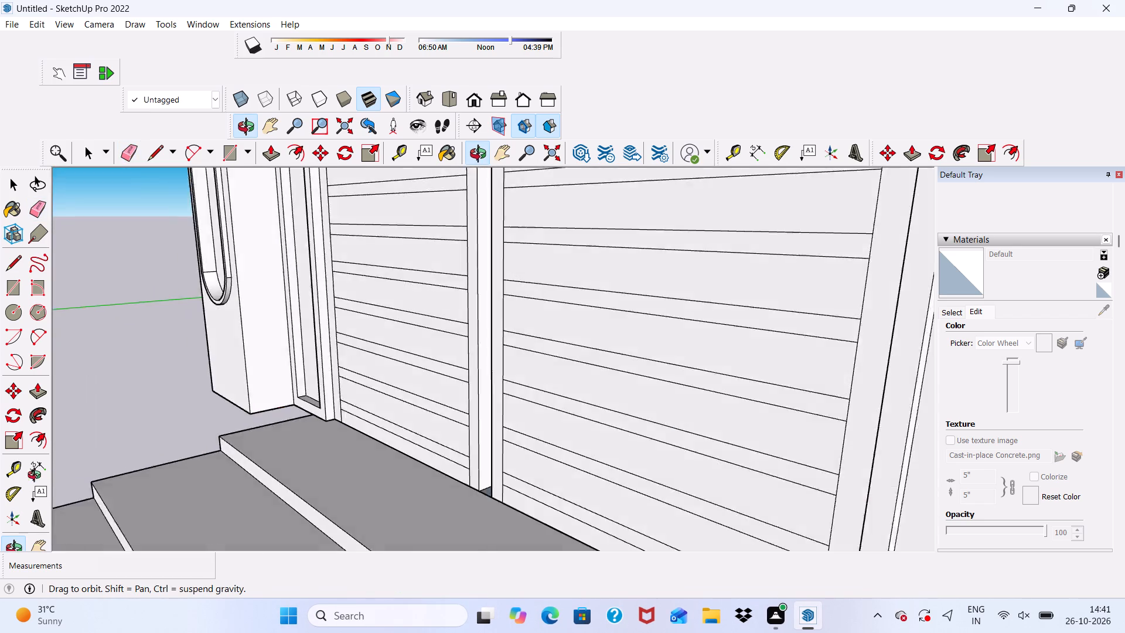
{"action": "middle_click_drag", "start_coordinate": [37, 477], "coordinate": [325, 478]}
{"action": "scroll", "coordinate": [254, 427], "scroll_direction": "down", "scroll_amount": 8}
{"action": "scroll", "coordinate": [285, 338], "scroll_direction": "up", "scroll_amount": 4}
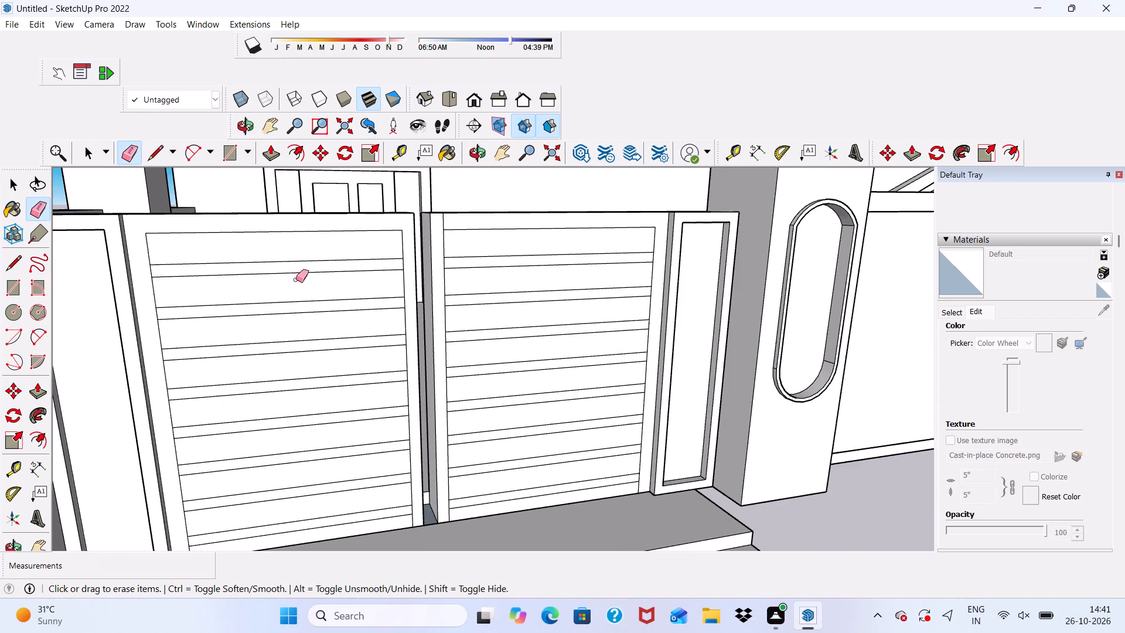
{"action": "scroll", "coordinate": [306, 283], "scroll_direction": "up", "scroll_amount": 1}
{"action": "scroll", "coordinate": [420, 302], "scroll_direction": "down", "scroll_amount": 1}
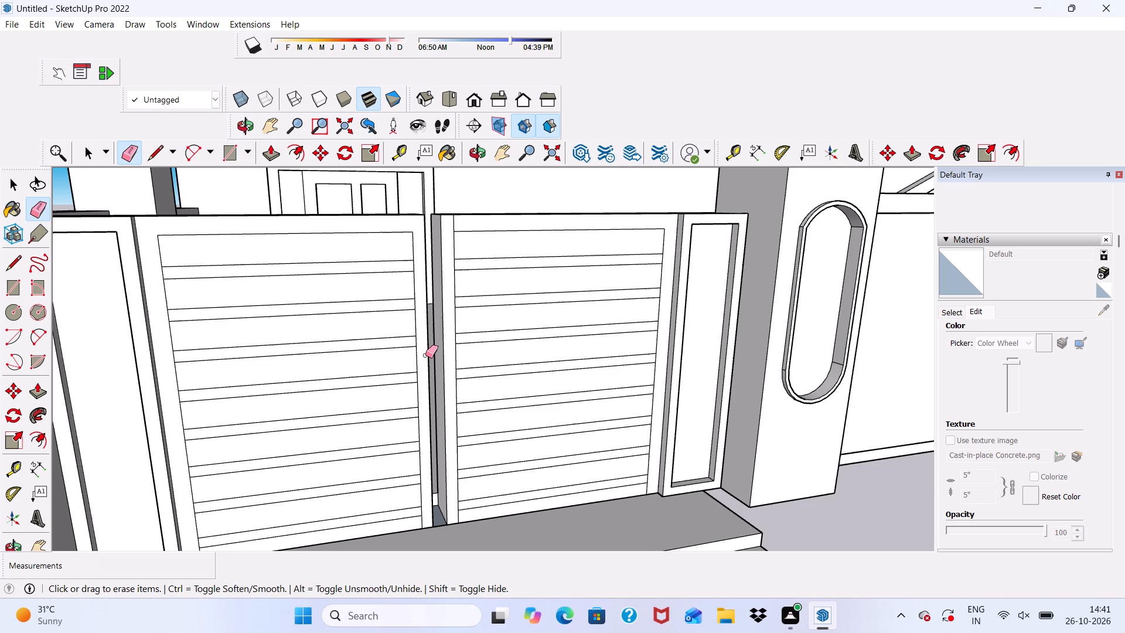
{"action": "scroll", "coordinate": [357, 270], "scroll_direction": "down", "scroll_amount": 5}
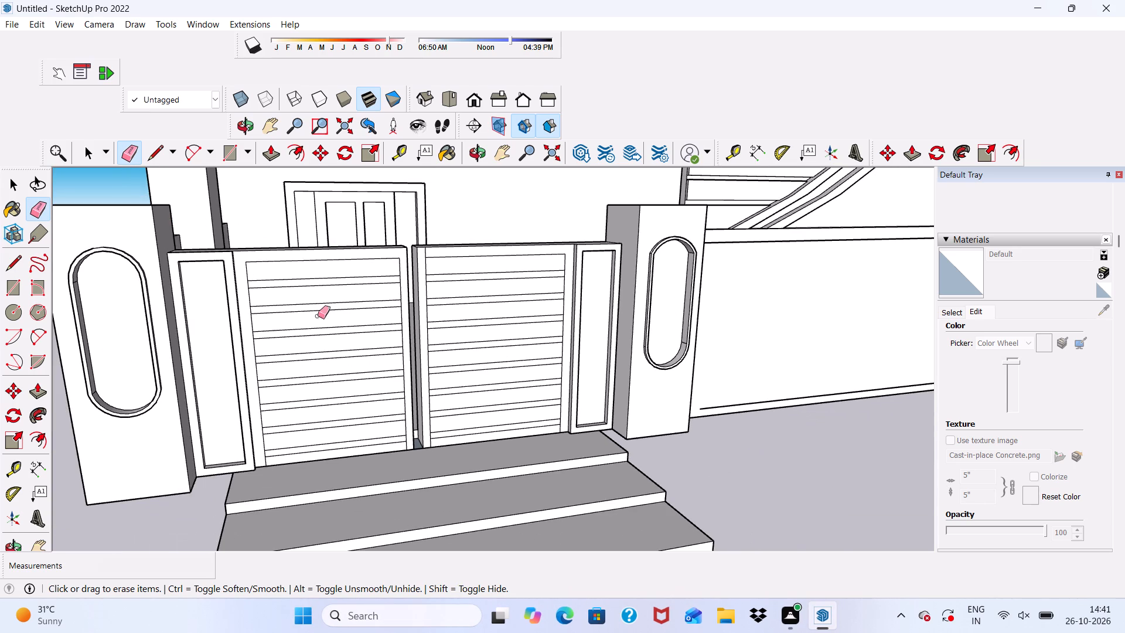
{"action": "scroll", "coordinate": [291, 230], "scroll_direction": "up", "scroll_amount": 4}
Push the topmost wide strip between the slats of the left section 9" back, cutting an opening through the wall.
{"action": "key", "text": "space"}
{"action": "scroll", "coordinate": [325, 292], "scroll_direction": "down", "scroll_amount": 1}
{"action": "middle_click_drag", "start_coordinate": [326, 295], "coordinate": [288, 283]}
{"action": "left_click", "coordinate": [264, 156]}
{"action": "scroll", "coordinate": [265, 162], "scroll_direction": "down", "scroll_amount": 3}
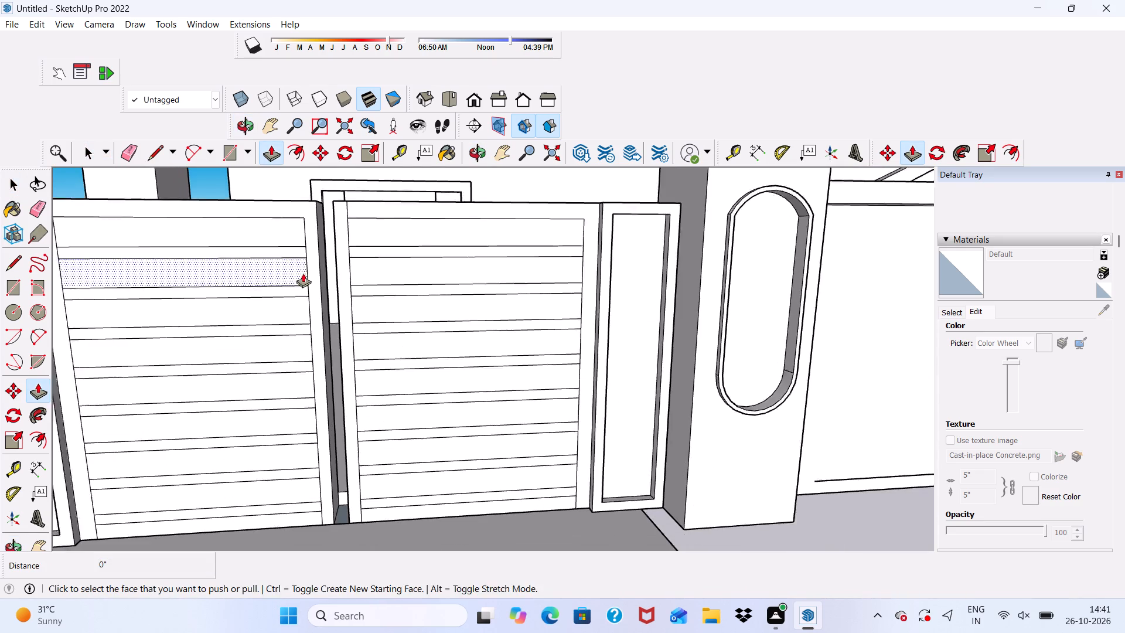
{"action": "scroll", "coordinate": [303, 273], "scroll_direction": "down", "scroll_amount": 1}
{"action": "middle_click_drag", "start_coordinate": [303, 273], "coordinate": [316, 326]}
{"action": "scroll", "coordinate": [217, 280], "scroll_direction": "up", "scroll_amount": 5}
{"action": "middle_click_drag", "start_coordinate": [260, 257], "coordinate": [224, 345]}
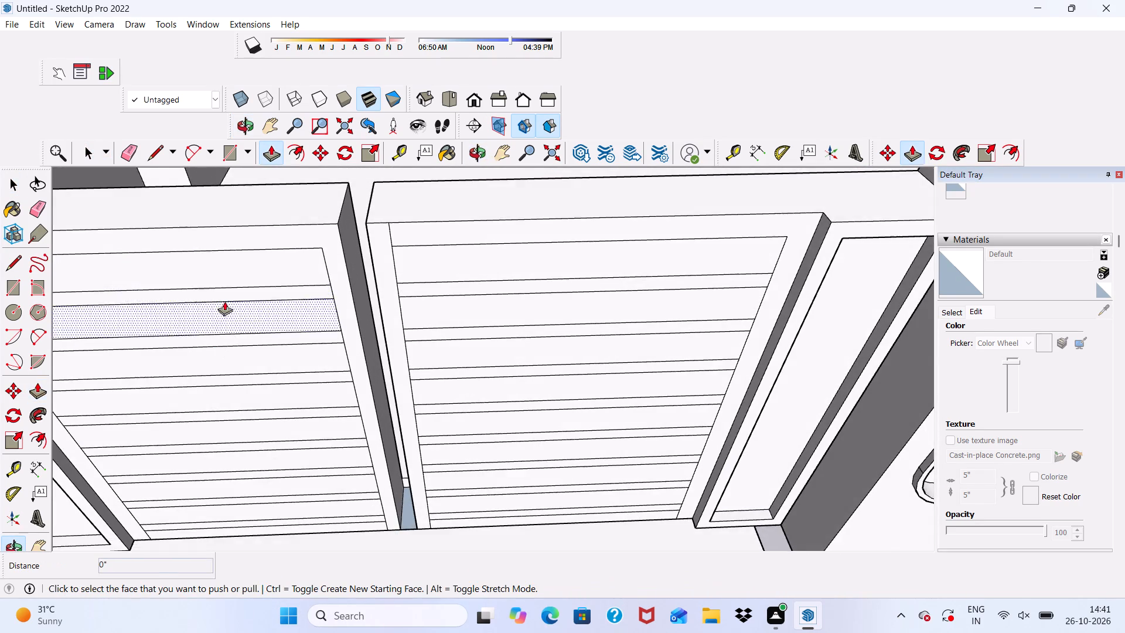
{"action": "scroll", "coordinate": [227, 294], "scroll_direction": "up", "scroll_amount": 1}
{"action": "left_click", "coordinate": [262, 264]}
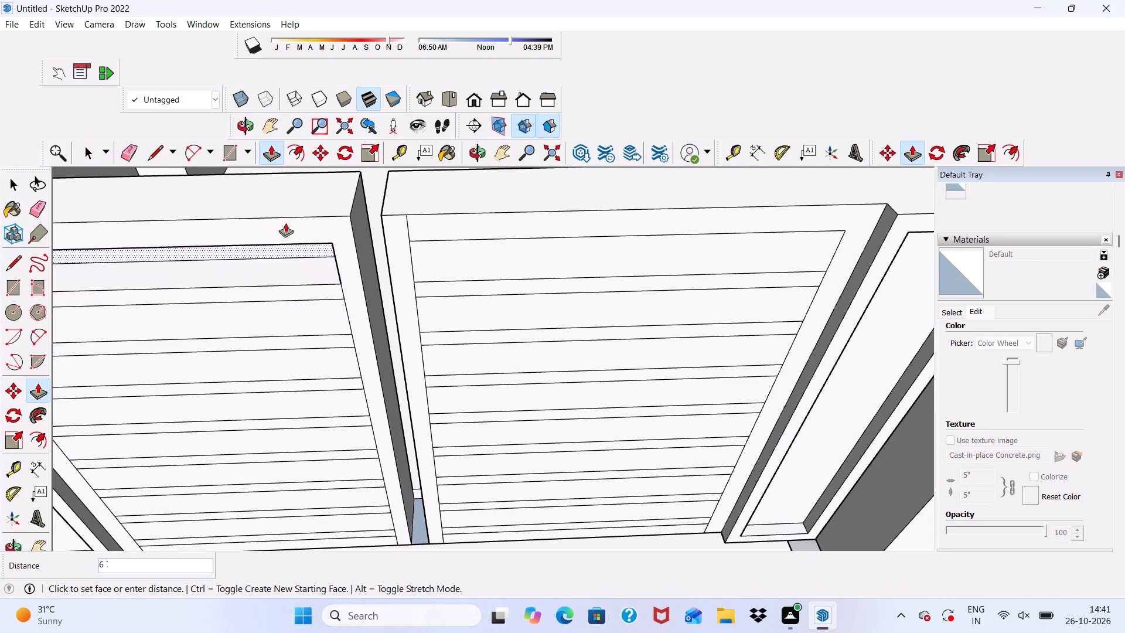
{"action": "middle_click_drag", "start_coordinate": [333, 196], "coordinate": [255, 275]}
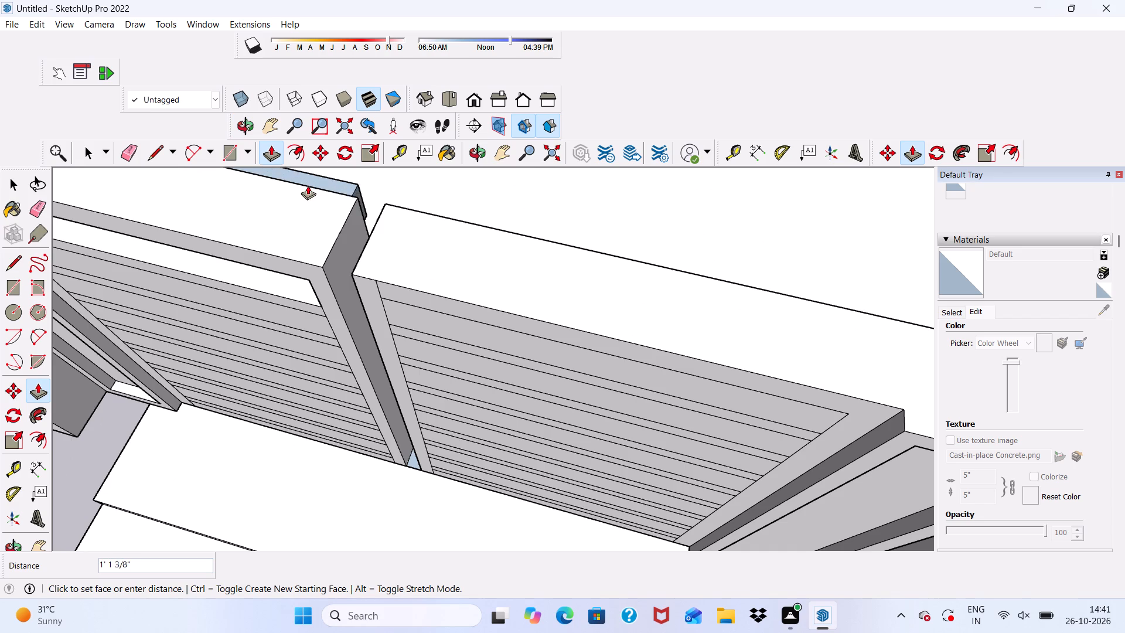
{"action": "left_click", "coordinate": [319, 186]}
Push the second and third wide strips of the left section 9" back, cutting openings between the slats.
{"action": "scroll", "coordinate": [296, 278], "scroll_direction": "down", "scroll_amount": 1}
{"action": "middle_click_drag", "start_coordinate": [296, 278], "coordinate": [296, 162]}
{"action": "scroll", "coordinate": [305, 173], "scroll_direction": "up", "scroll_amount": 1}
{"action": "scroll", "coordinate": [301, 247], "scroll_direction": "down", "scroll_amount": 5}
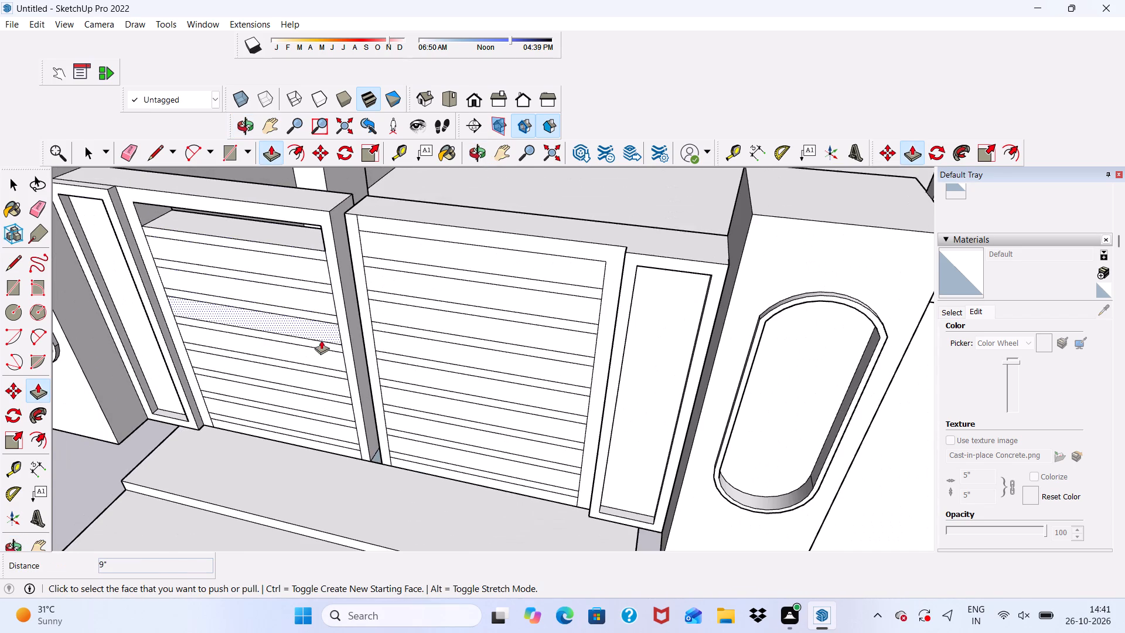
{"action": "scroll", "coordinate": [270, 257], "scroll_direction": "up", "scroll_amount": 1}
{"action": "left_click", "coordinate": [276, 267]}
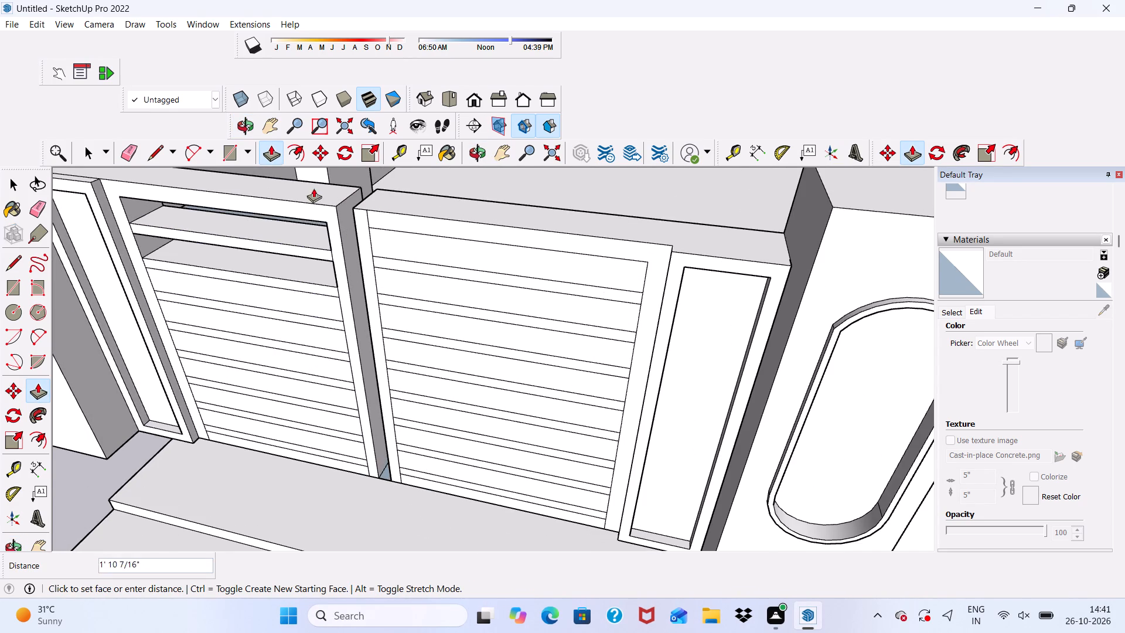
{"action": "left_click", "coordinate": [327, 185]}
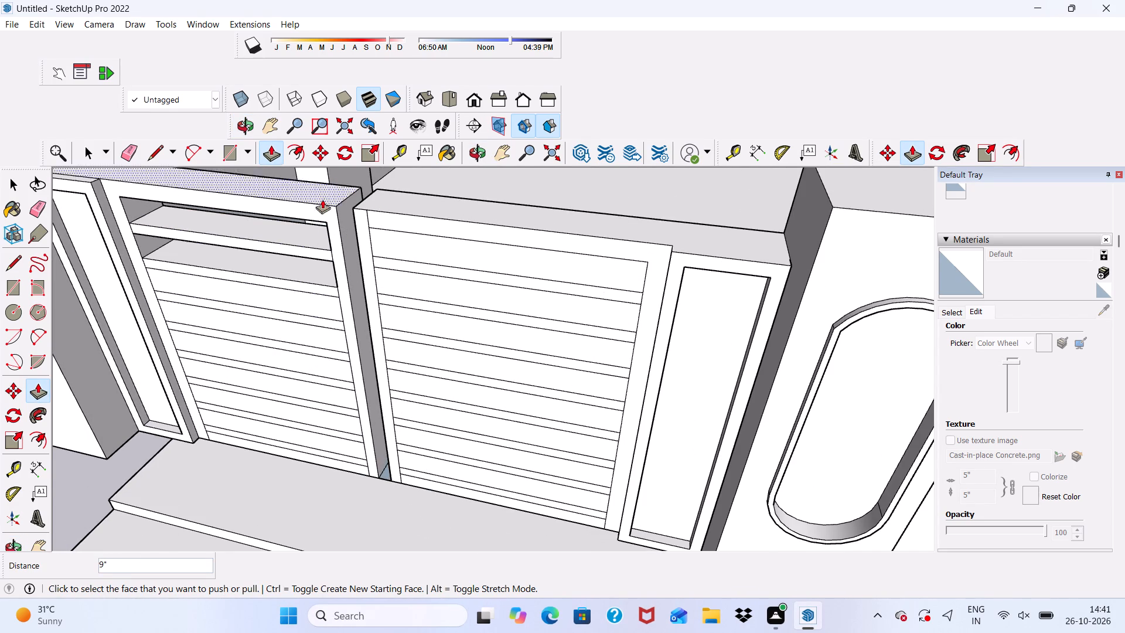
{"action": "left_click", "coordinate": [289, 300]}
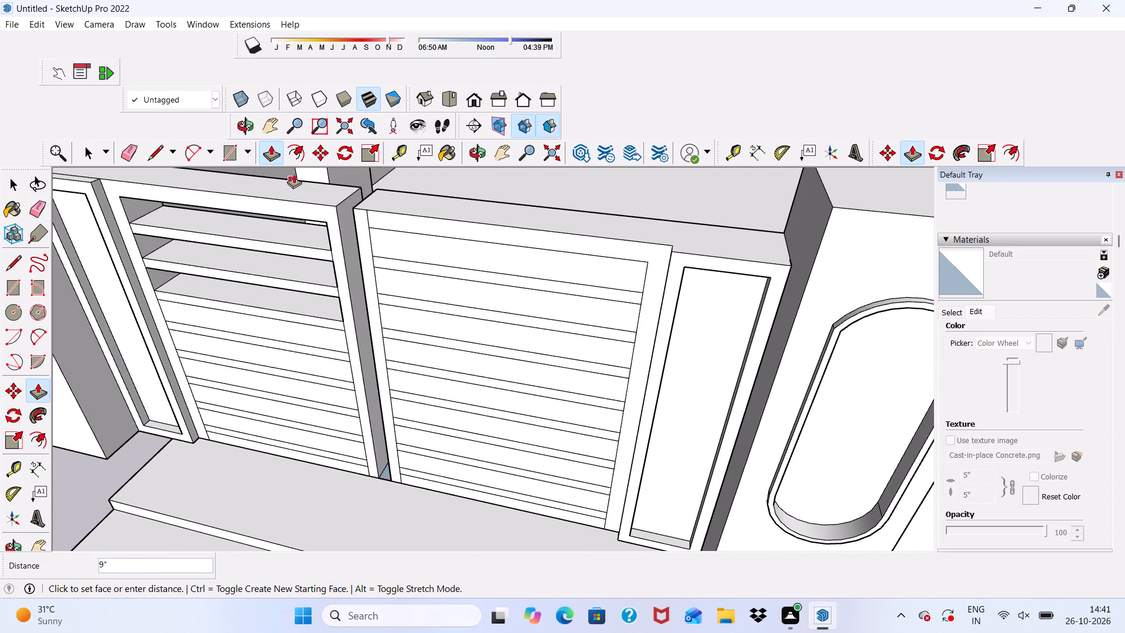
{"action": "left_click", "coordinate": [305, 181]}
Push the left section's fourth wide strip from the top 9" back to open it through the wall.
{"action": "scroll", "coordinate": [296, 236], "scroll_direction": "down", "scroll_amount": 2}
{"action": "middle_click_drag", "start_coordinate": [298, 249], "coordinate": [292, 132]}
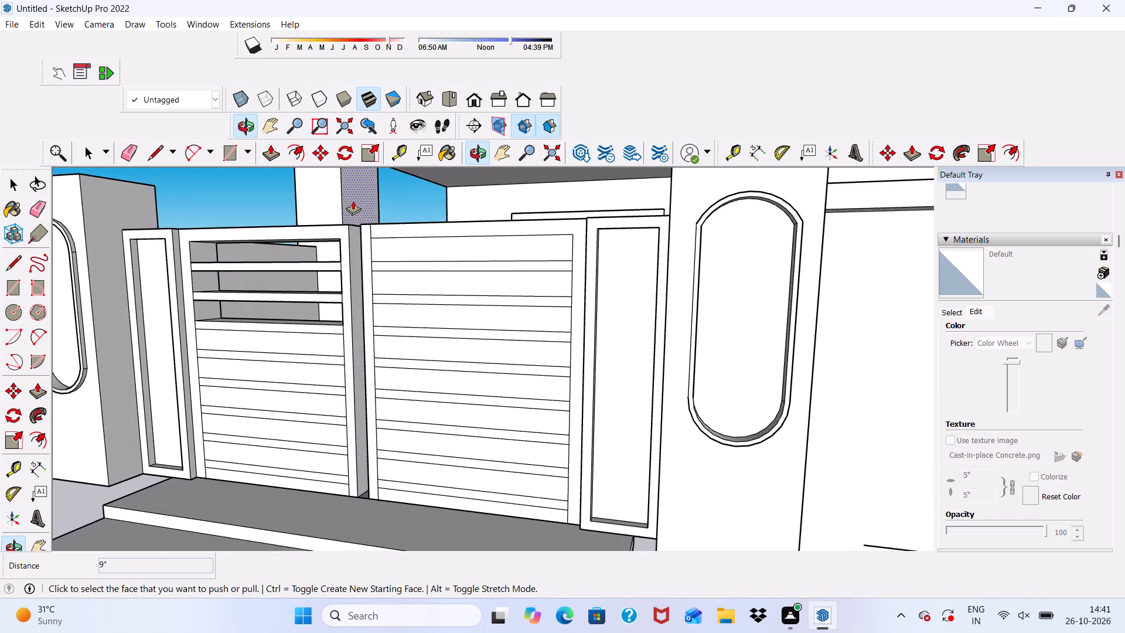
{"action": "scroll", "coordinate": [353, 240], "scroll_direction": "down", "scroll_amount": 4}
{"action": "middle_click_drag", "start_coordinate": [388, 316], "coordinate": [381, 350]}
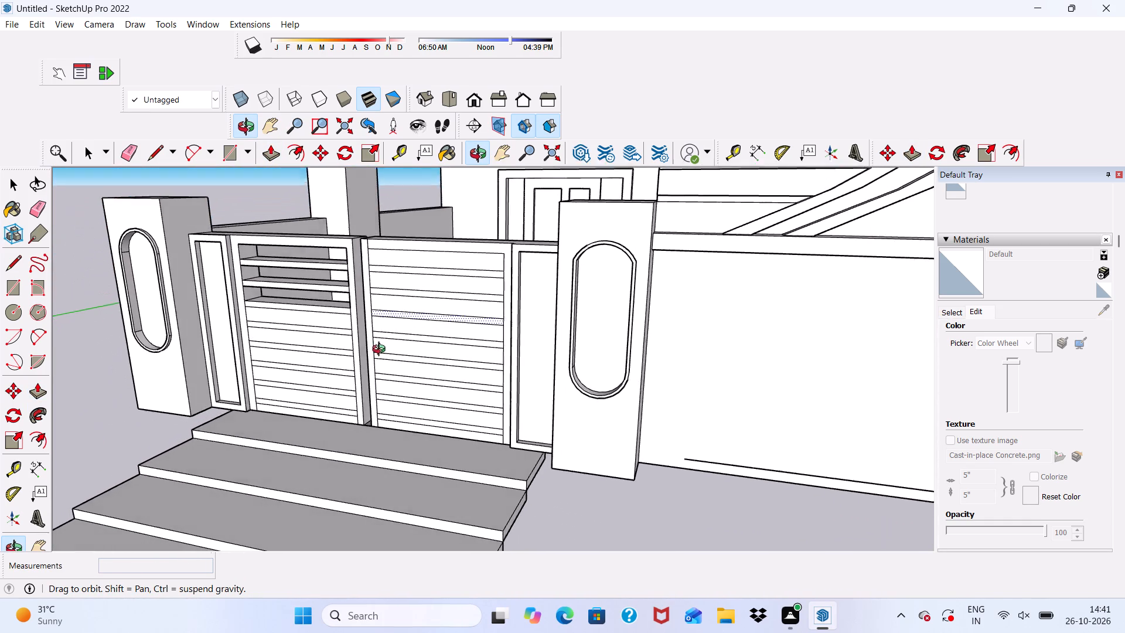
{"action": "middle_click_drag", "start_coordinate": [381, 350], "coordinate": [378, 355]}
{"action": "scroll", "coordinate": [304, 324], "scroll_direction": "up", "scroll_amount": 5}
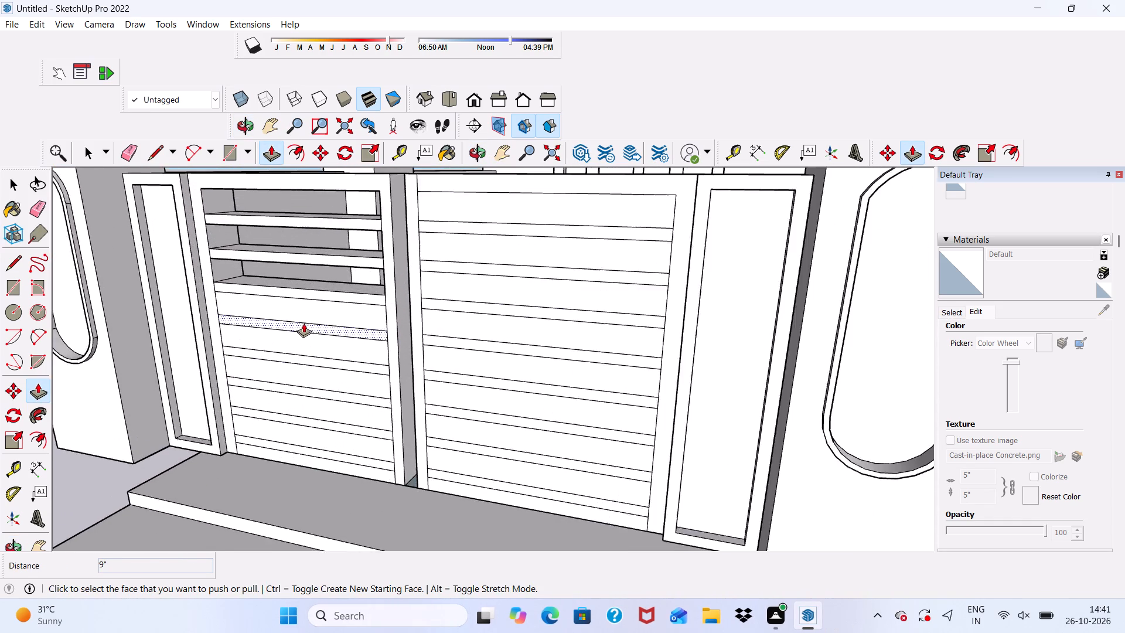
{"action": "scroll", "coordinate": [304, 323], "scroll_direction": "up", "scroll_amount": 3}
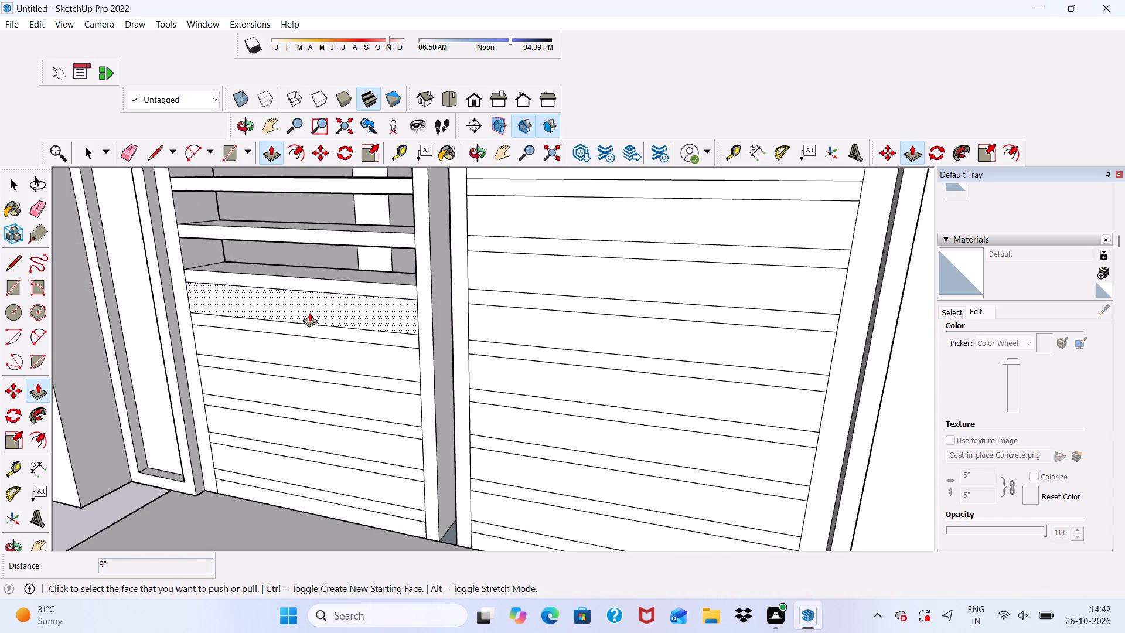
{"action": "scroll", "coordinate": [178, 267], "scroll_direction": "down", "scroll_amount": 4}
{"action": "scroll", "coordinate": [171, 267], "scroll_direction": "up", "scroll_amount": 6}
{"action": "left_click", "coordinate": [224, 305]}
{"action": "scroll", "coordinate": [304, 268], "scroll_direction": "up", "scroll_amount": 2}
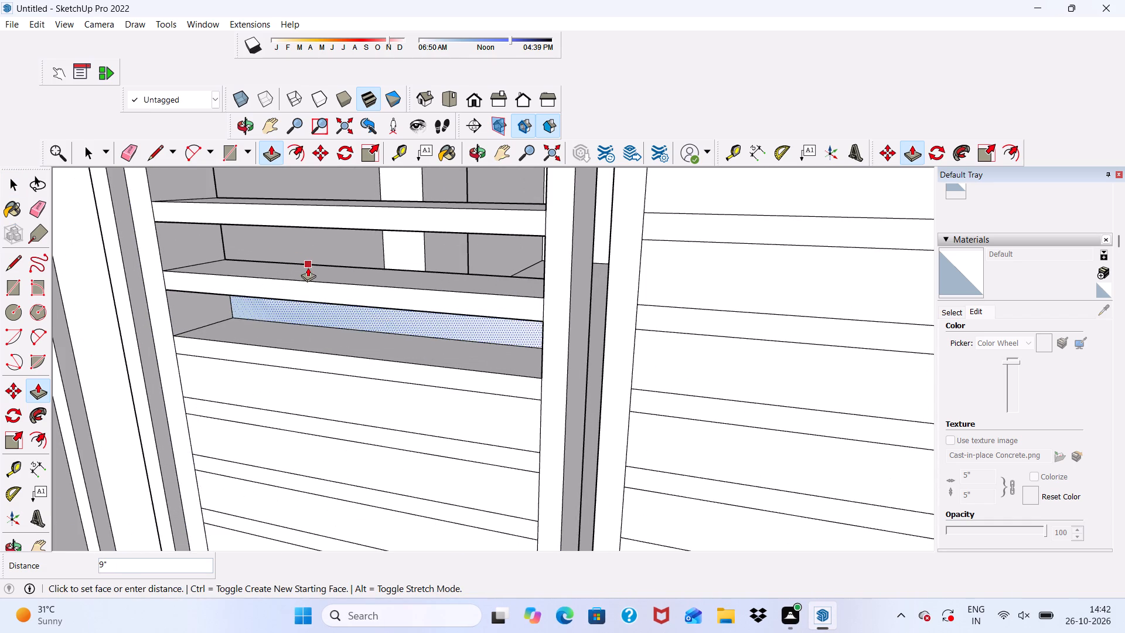
{"action": "left_click", "coordinate": [308, 267]}
Push the left section's fifth wide strip from the top 9" back to open it through the wall.
{"action": "scroll", "coordinate": [243, 368], "scroll_direction": "down", "scroll_amount": 7}
{"action": "middle_click_drag", "start_coordinate": [259, 386], "coordinate": [246, 400]}
{"action": "scroll", "coordinate": [246, 400], "scroll_direction": "up", "scroll_amount": 4}
{"action": "left_click", "coordinate": [256, 374]}
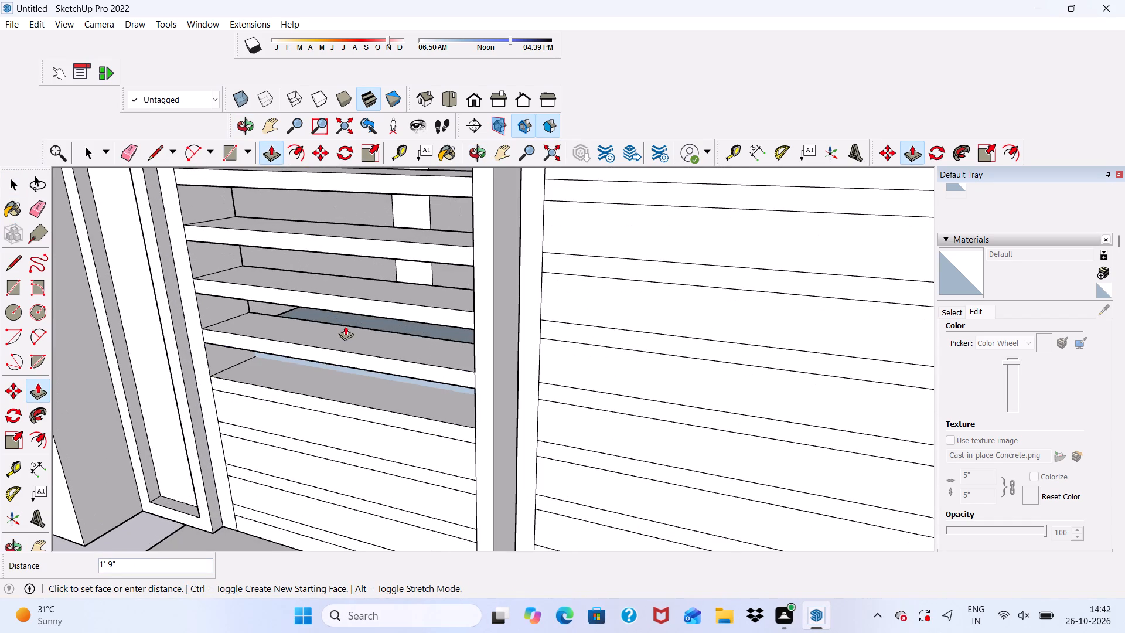
{"action": "scroll", "coordinate": [366, 334], "scroll_direction": "up", "scroll_amount": 1}
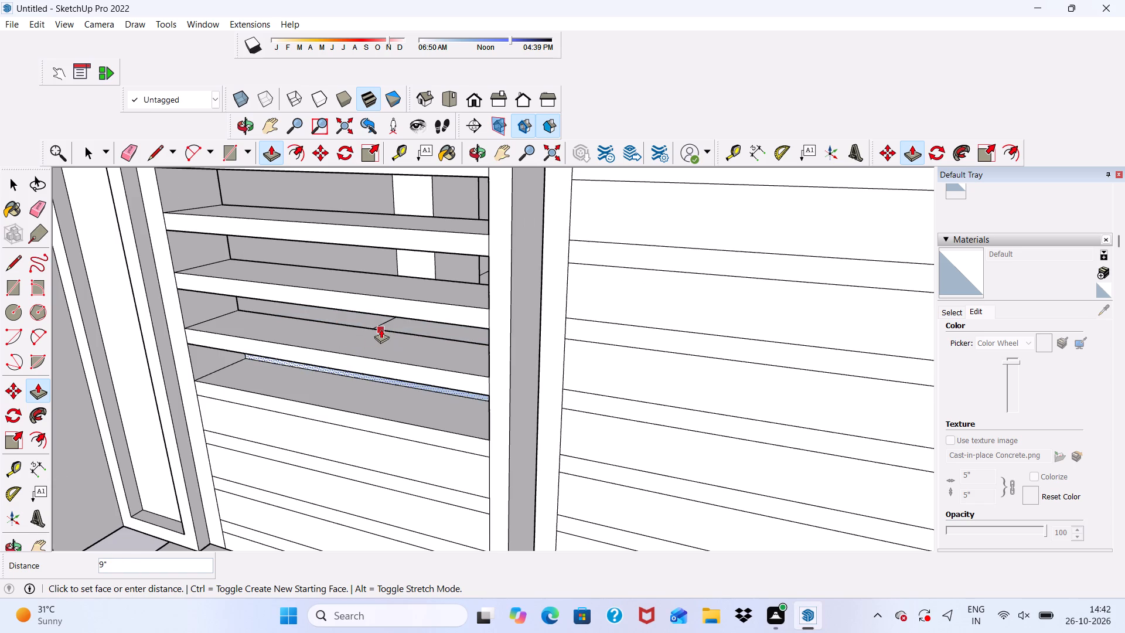
{"action": "left_click", "coordinate": [381, 329]}
Push the right section's wide strip level with the left section's fifth opening 9" back, through the wall.
{"action": "scroll", "coordinate": [355, 356], "scroll_direction": "down", "scroll_amount": 4}
{"action": "middle_click_drag", "start_coordinate": [353, 398], "coordinate": [478, 301]}
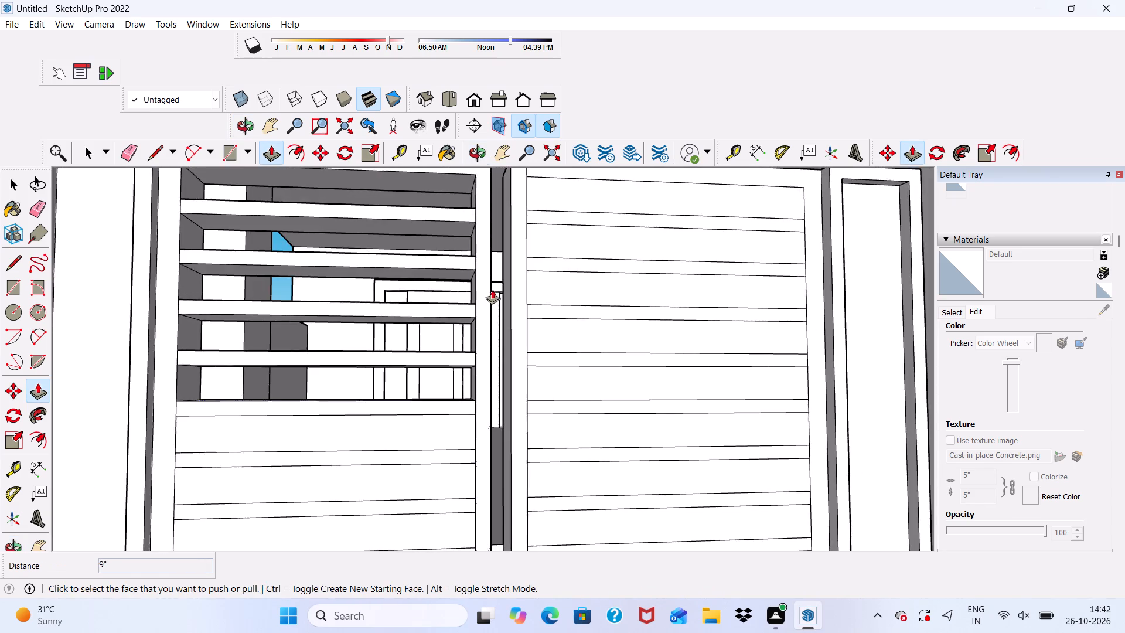
{"action": "scroll", "coordinate": [490, 288], "scroll_direction": "down", "scroll_amount": 5}
{"action": "middle_click_drag", "start_coordinate": [545, 329], "coordinate": [506, 373]}
{"action": "scroll", "coordinate": [529, 360], "scroll_direction": "up", "scroll_amount": 5}
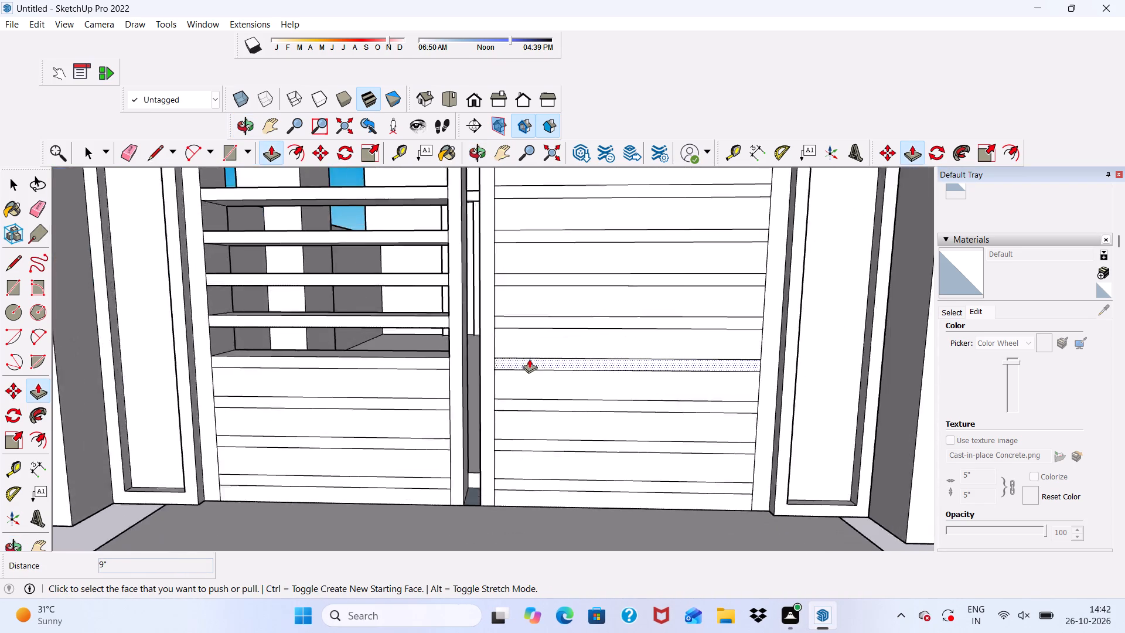
{"action": "scroll", "coordinate": [529, 359], "scroll_direction": "down", "scroll_amount": 1}
{"action": "scroll", "coordinate": [526, 354], "scroll_direction": "up", "scroll_amount": 3}
{"action": "left_click", "coordinate": [517, 345]}
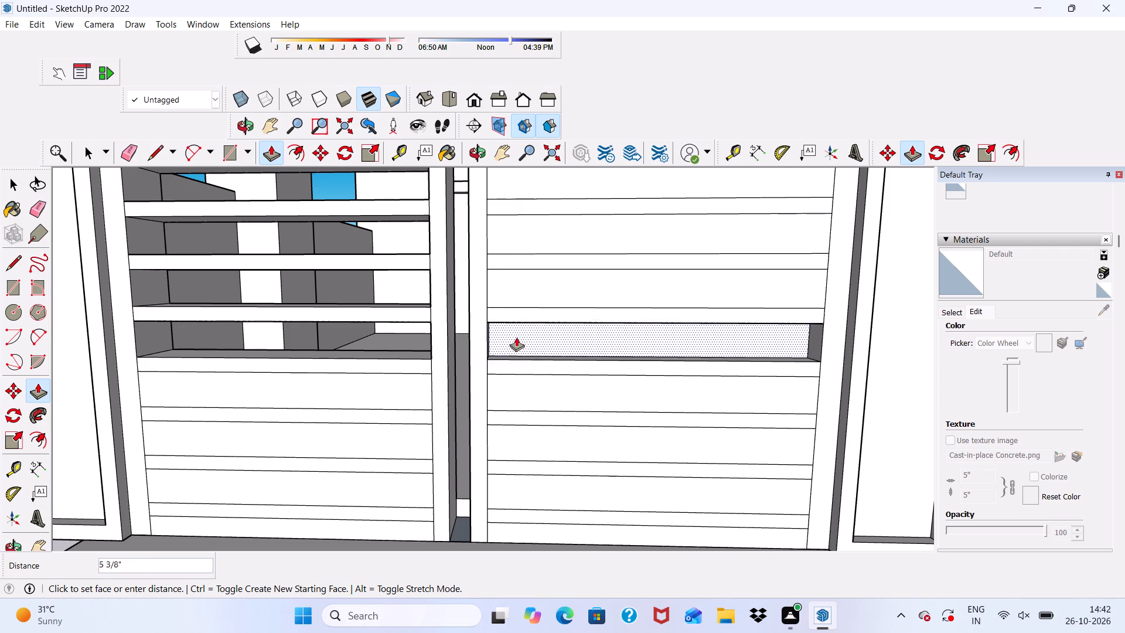
{"action": "middle_click_drag", "start_coordinate": [536, 324], "coordinate": [327, 437]}
{"action": "scroll", "coordinate": [402, 375], "scroll_direction": "down", "scroll_amount": 4}
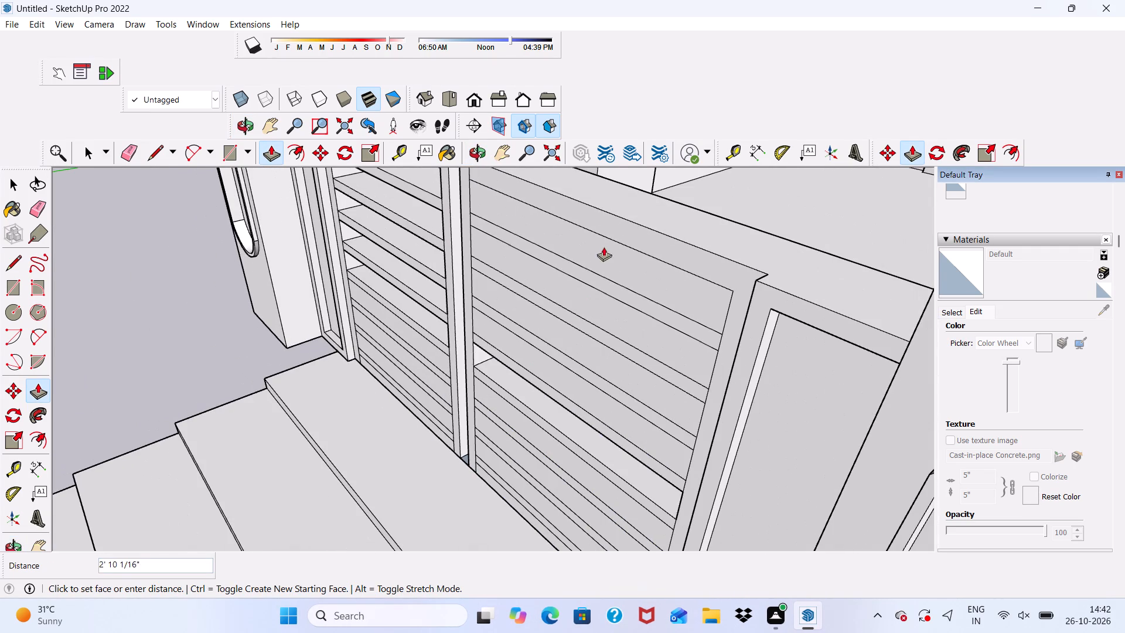
{"action": "left_click", "coordinate": [711, 213]}
Push the right section's top and second wide strips back through the wall's full thickness, leaving the slat between them.
{"action": "scroll", "coordinate": [537, 279], "scroll_direction": "down", "scroll_amount": 4}
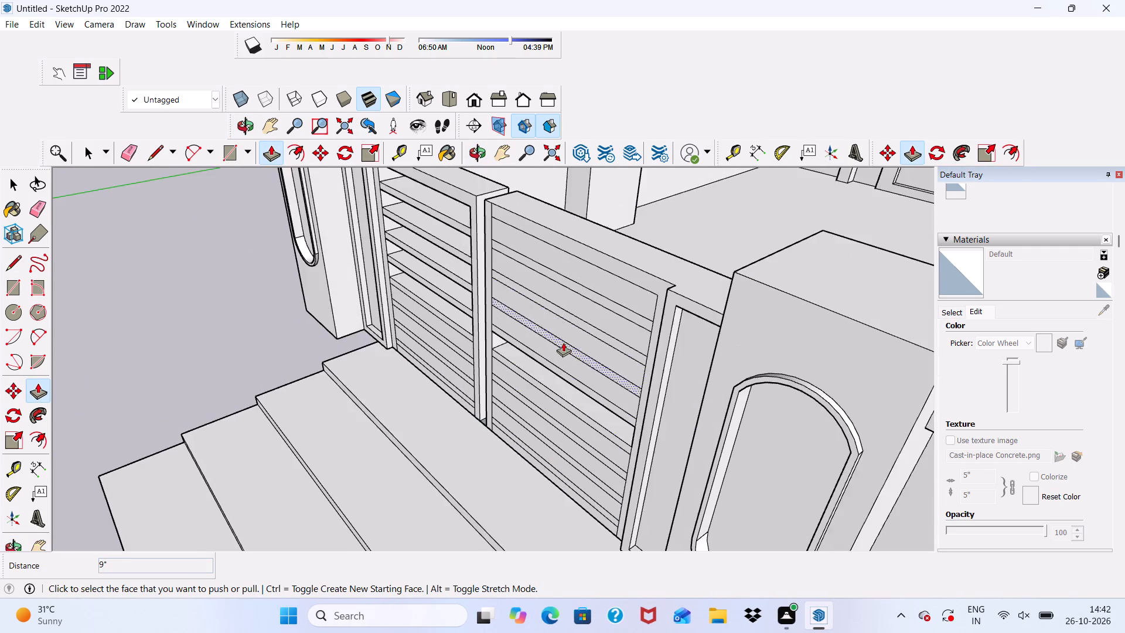
{"action": "middle_click_drag", "start_coordinate": [564, 336], "coordinate": [612, 217]}
{"action": "scroll", "coordinate": [591, 253], "scroll_direction": "down", "scroll_amount": 4}
{"action": "scroll", "coordinate": [517, 279], "scroll_direction": "up", "scroll_amount": 10}
{"action": "scroll", "coordinate": [588, 244], "scroll_direction": "down", "scroll_amount": 3}
{"action": "middle_click_drag", "start_coordinate": [589, 251], "coordinate": [583, 332]}
{"action": "scroll", "coordinate": [562, 343], "scroll_direction": "up", "scroll_amount": 4}
{"action": "left_click", "coordinate": [553, 345]}
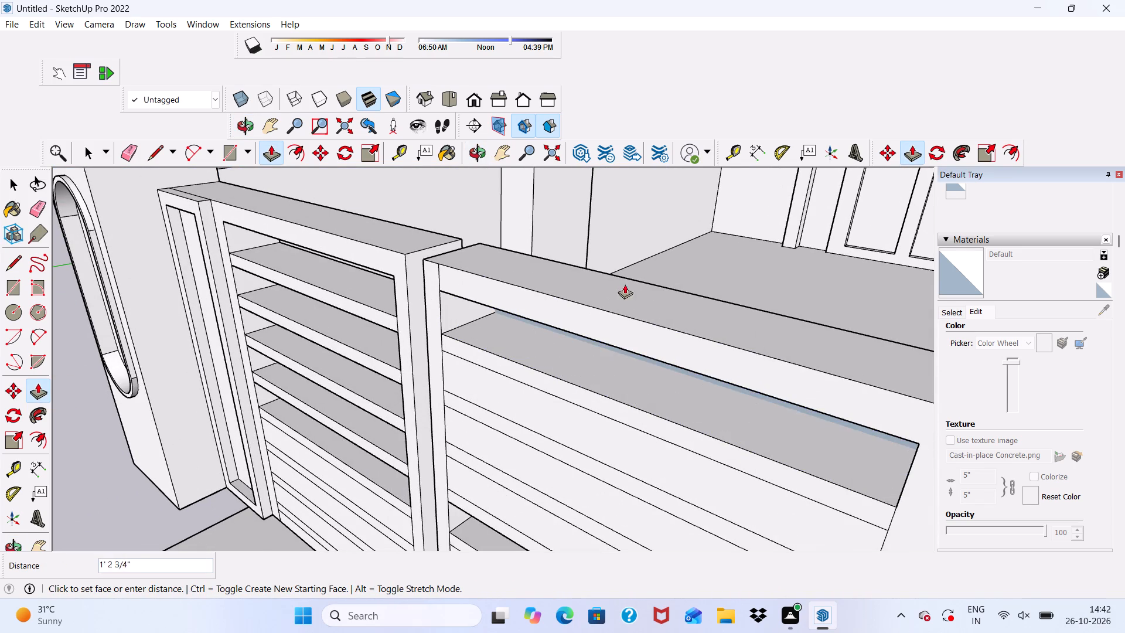
{"action": "left_click", "coordinate": [635, 280]}
{"action": "scroll", "coordinate": [544, 392], "scroll_direction": "down", "scroll_amount": 1}
{"action": "left_click", "coordinate": [522, 402]}
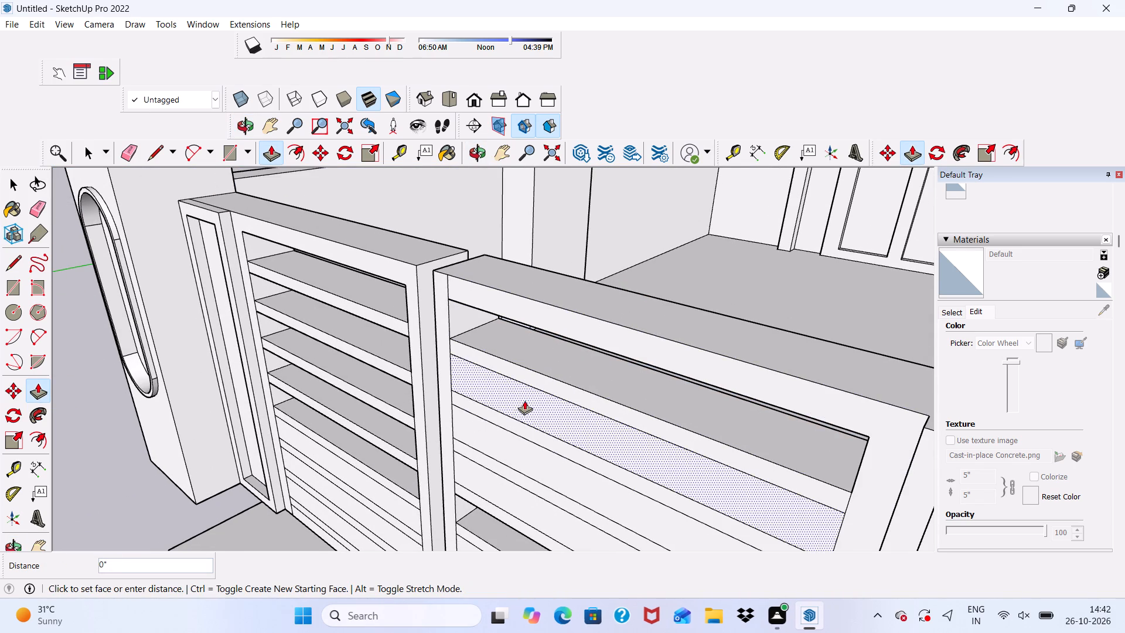
{"action": "left_click", "coordinate": [633, 293]}
{"action": "scroll", "coordinate": [539, 375], "scroll_direction": "down", "scroll_amount": 1}
{"action": "middle_click_drag", "start_coordinate": [539, 375], "coordinate": [564, 283]}
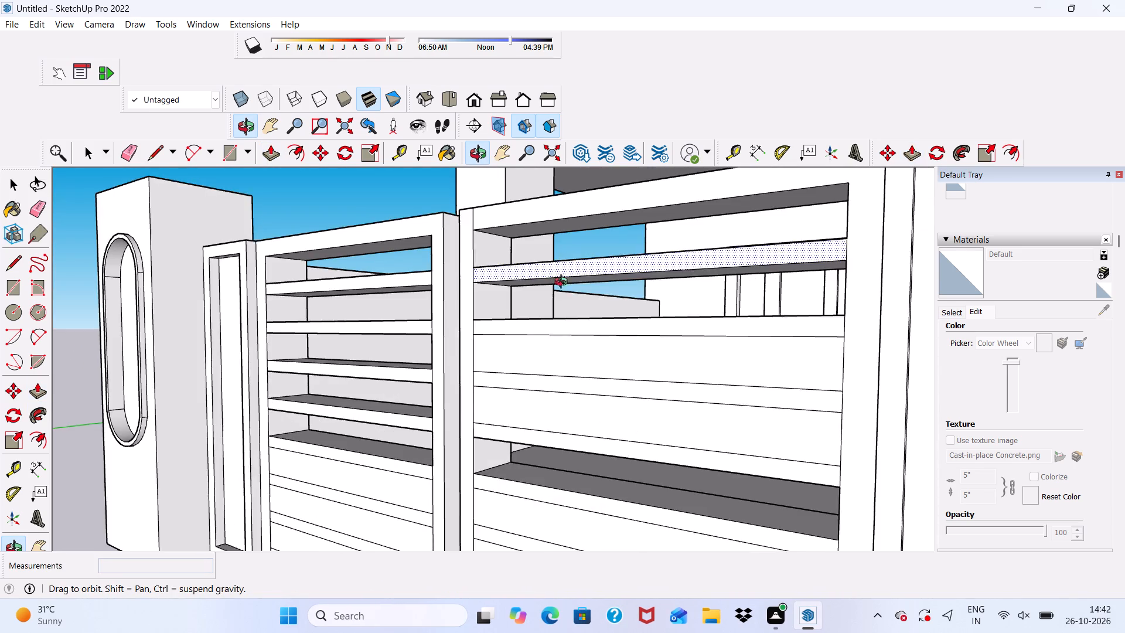
Push the right section's third wide strip from the top 9" back to open it through the wall.
{"action": "middle_click_drag", "start_coordinate": [564, 283], "coordinate": [563, 281]}
{"action": "scroll", "coordinate": [548, 333], "scroll_direction": "up", "scroll_amount": 2}
{"action": "scroll", "coordinate": [537, 353], "scroll_direction": "down", "scroll_amount": 1}
{"action": "left_click", "coordinate": [537, 353]}
{"action": "middle_click_drag", "start_coordinate": [662, 304], "coordinate": [660, 355]}
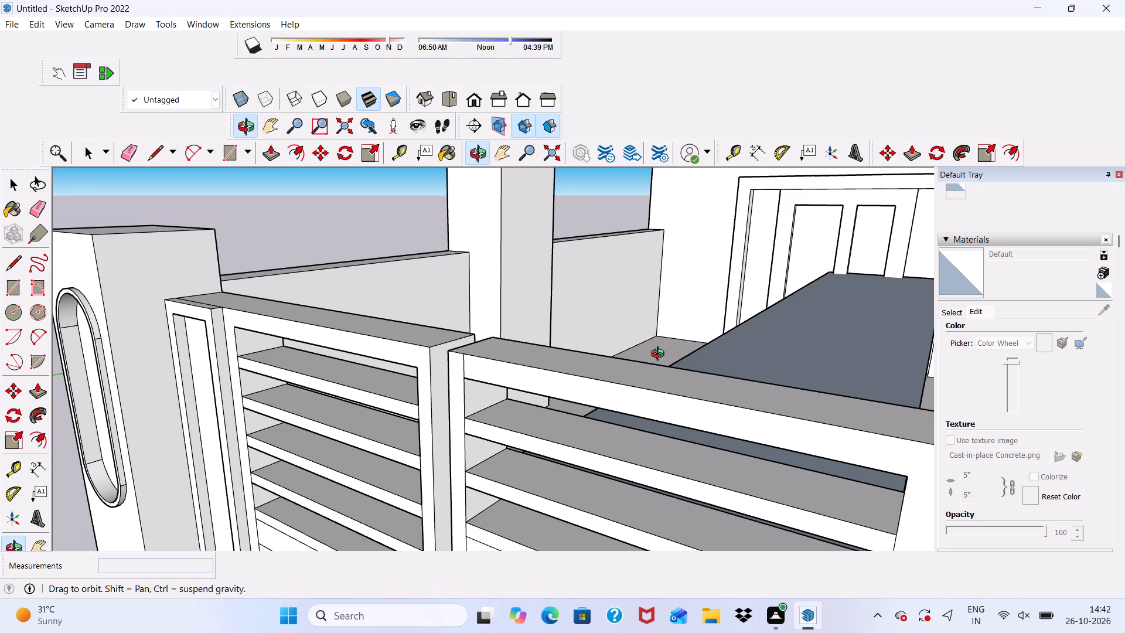
{"action": "middle_click_drag", "start_coordinate": [660, 355], "coordinate": [660, 355]}
{"action": "scroll", "coordinate": [591, 444], "scroll_direction": "up", "scroll_amount": 4}
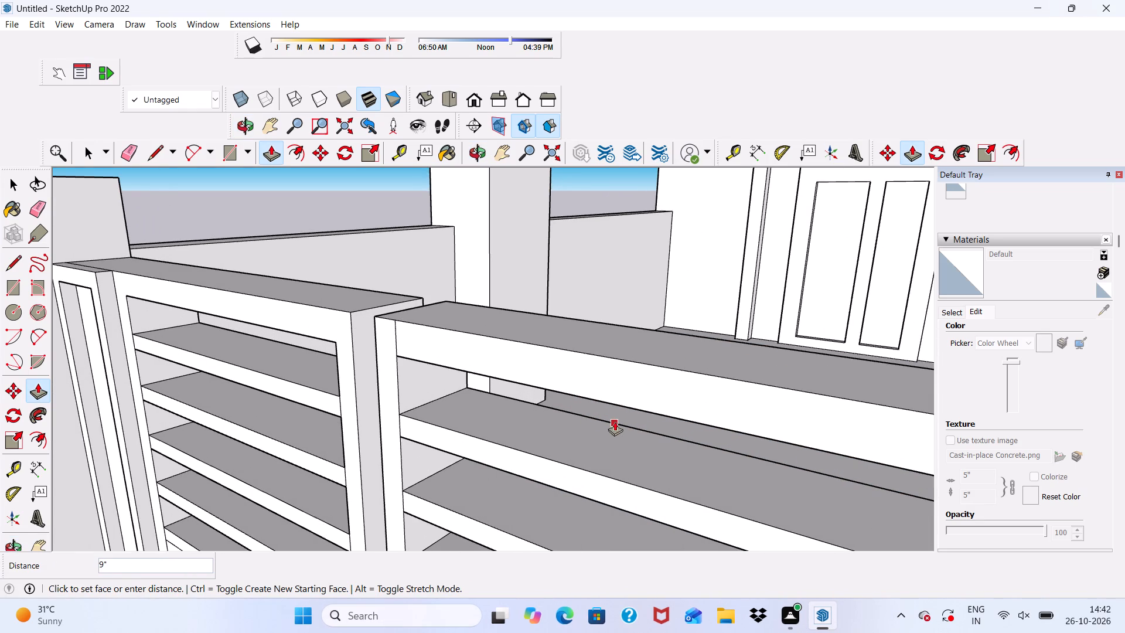
{"action": "left_click", "coordinate": [615, 421]}
Push the right section's fourth wide strip from the top 9" back to open it through the wall.
{"action": "scroll", "coordinate": [580, 366], "scroll_direction": "down", "scroll_amount": 7}
{"action": "scroll", "coordinate": [514, 509], "scroll_direction": "up", "scroll_amount": 2}
{"action": "left_click", "coordinate": [514, 508]}
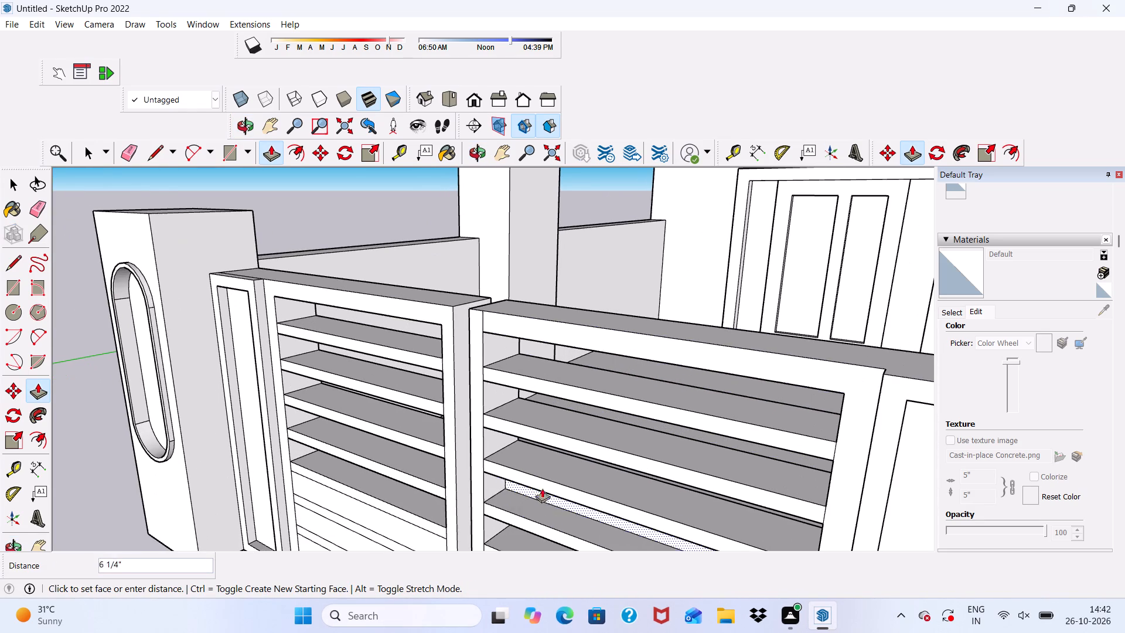
{"action": "scroll", "coordinate": [617, 458], "scroll_direction": "up", "scroll_amount": 4}
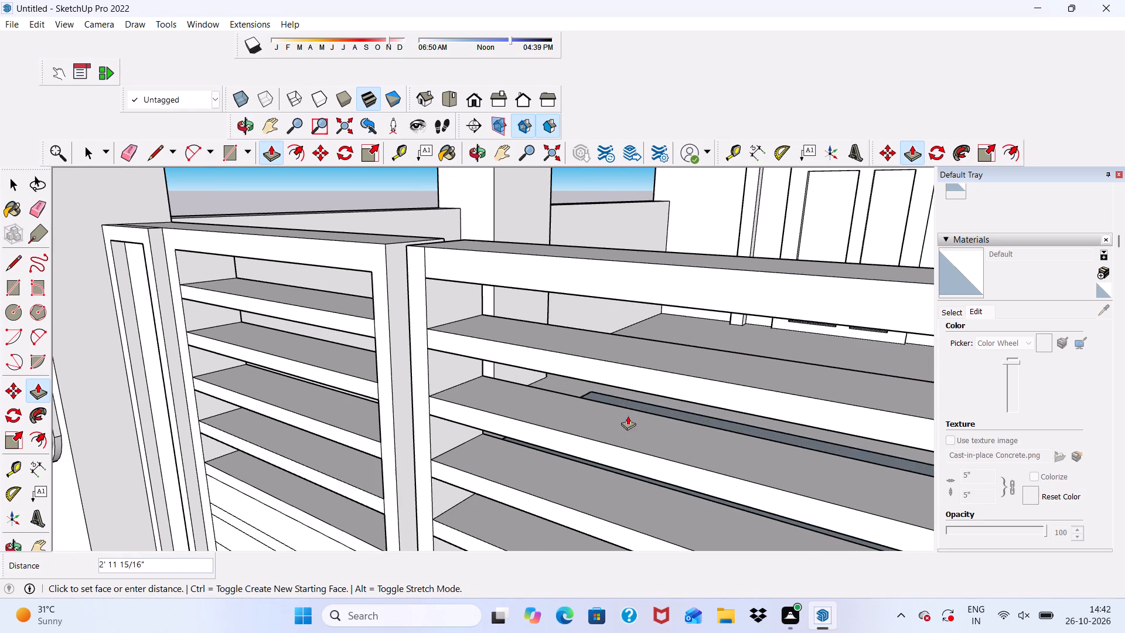
{"action": "left_click", "coordinate": [635, 409]}
{"action": "scroll", "coordinate": [507, 425], "scroll_direction": "down", "scroll_amount": 6}
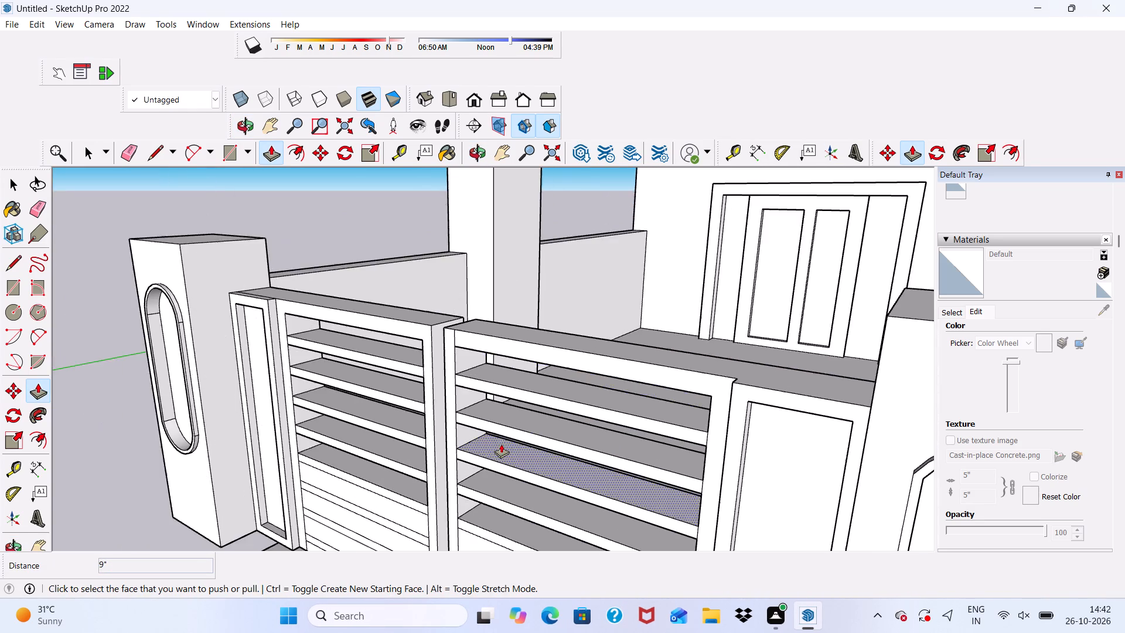
Examine the slatted sections, piers, steps and the whole house front from several angles and distances.
{"action": "middle_click_drag", "start_coordinate": [506, 444], "coordinate": [605, 365]}
{"action": "scroll", "coordinate": [553, 406], "scroll_direction": "down", "scroll_amount": 4}
{"action": "key", "text": "space"}
{"action": "middle_click_drag", "start_coordinate": [560, 445], "coordinate": [628, 463]}
{"action": "scroll", "coordinate": [628, 463], "scroll_direction": "up", "scroll_amount": 1}
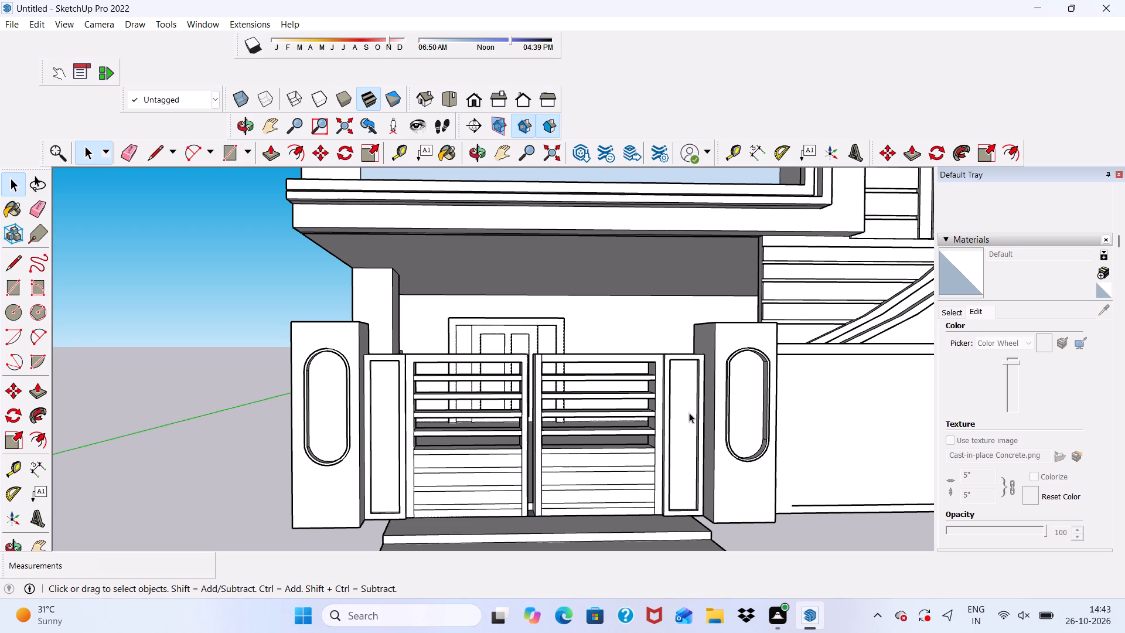
{"action": "key", "text": "space"}
{"action": "scroll", "coordinate": [582, 375], "scroll_direction": "down", "scroll_amount": 4}
{"action": "middle_click_drag", "start_coordinate": [522, 337], "coordinate": [529, 387]}
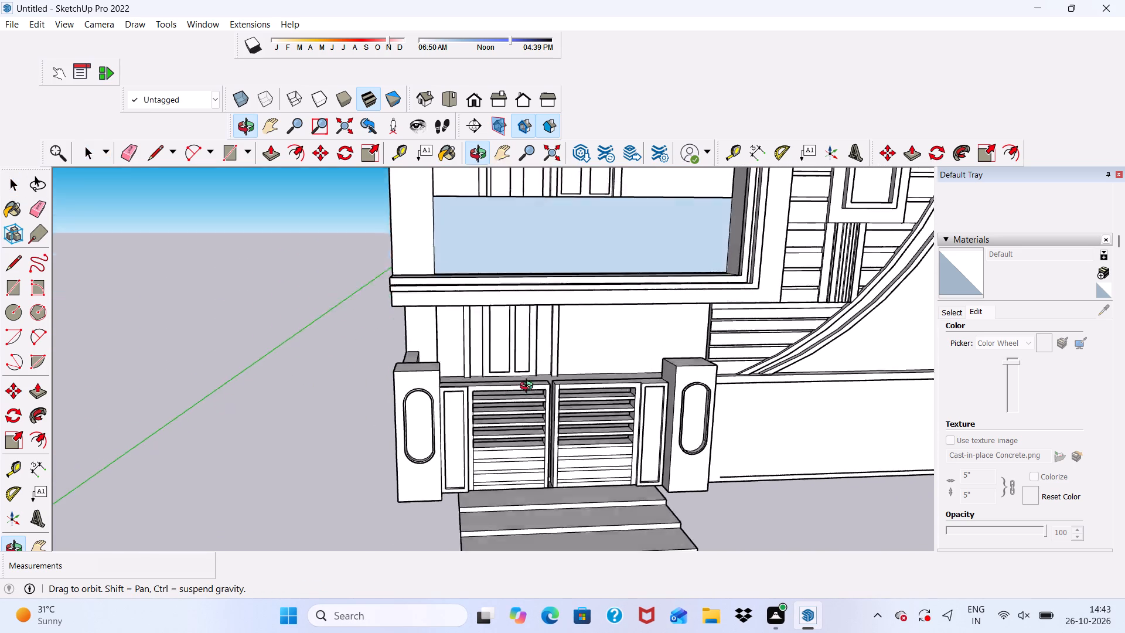
{"action": "middle_click_drag", "start_coordinate": [529, 387], "coordinate": [461, 444]}
{"action": "scroll", "coordinate": [458, 334], "scroll_direction": "down", "scroll_amount": 4}
{"action": "middle_click_drag", "start_coordinate": [462, 392], "coordinate": [472, 213]}
{"action": "scroll", "coordinate": [473, 213], "scroll_direction": "up", "scroll_amount": 6}
{"action": "scroll", "coordinate": [498, 258], "scroll_direction": "down", "scroll_amount": 3}
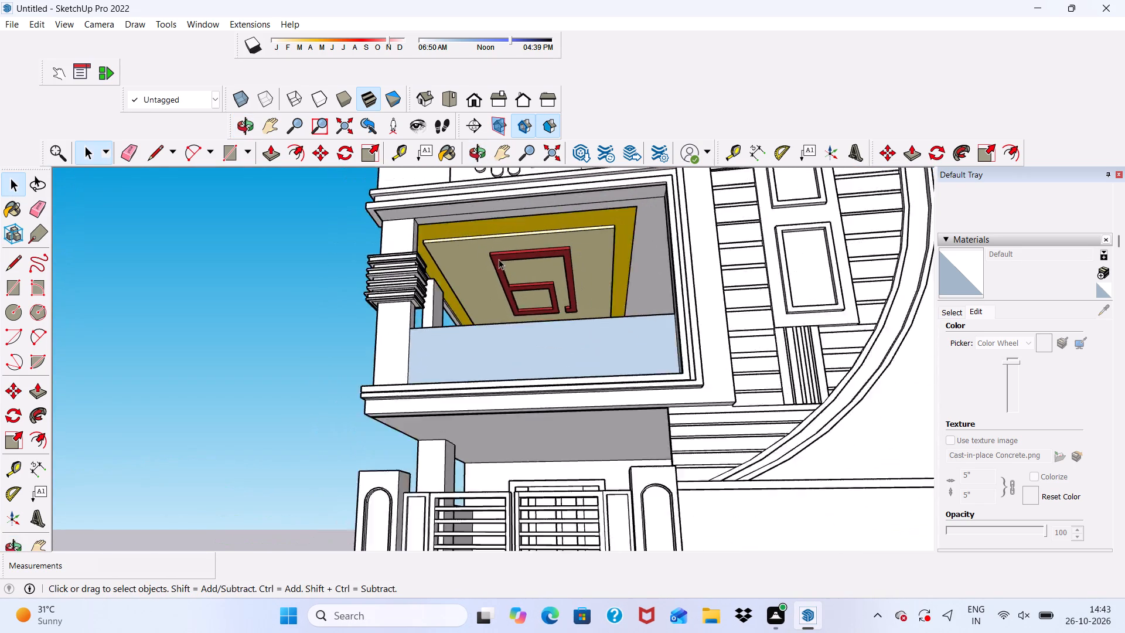
{"action": "scroll", "coordinate": [499, 259], "scroll_direction": "down", "scroll_amount": 2}
{"action": "middle_click_drag", "start_coordinate": [495, 267], "coordinate": [538, 331]}
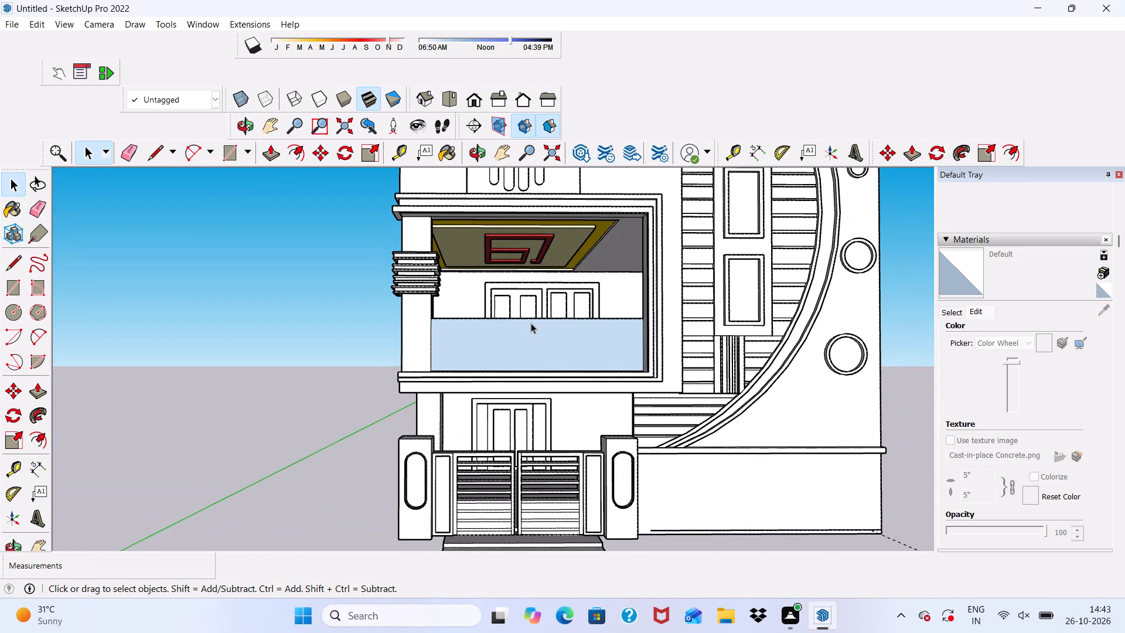
{"action": "scroll", "coordinate": [531, 323], "scroll_direction": "down", "scroll_amount": 2}
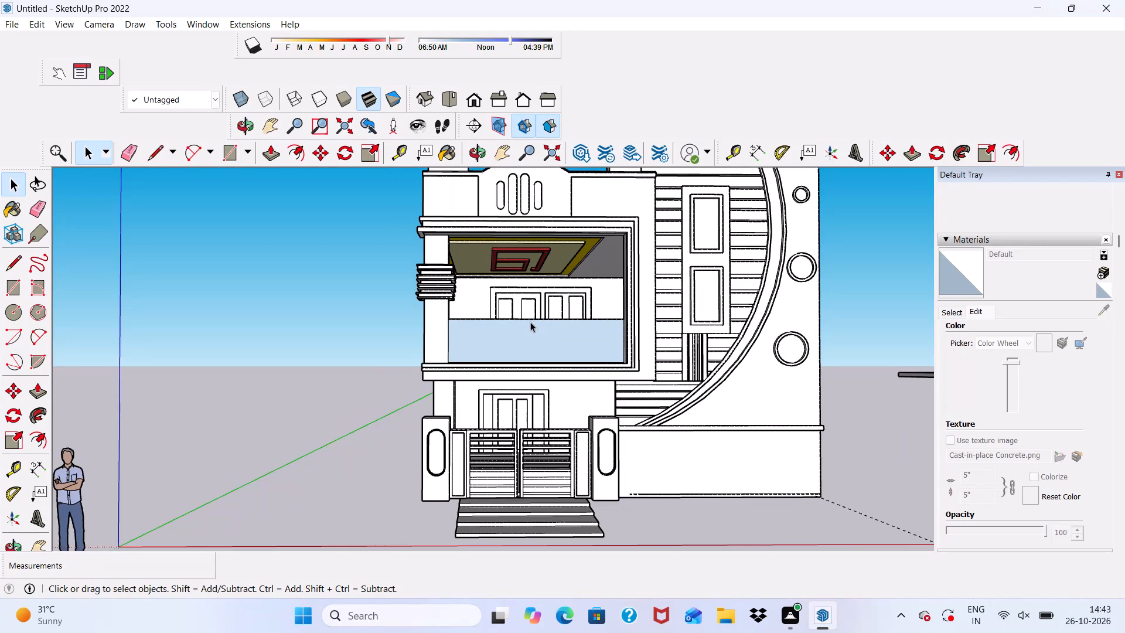
{"action": "scroll", "coordinate": [539, 321], "scroll_direction": "down", "scroll_amount": 1}
{"action": "scroll", "coordinate": [539, 321], "scroll_direction": "up", "scroll_amount": 2}
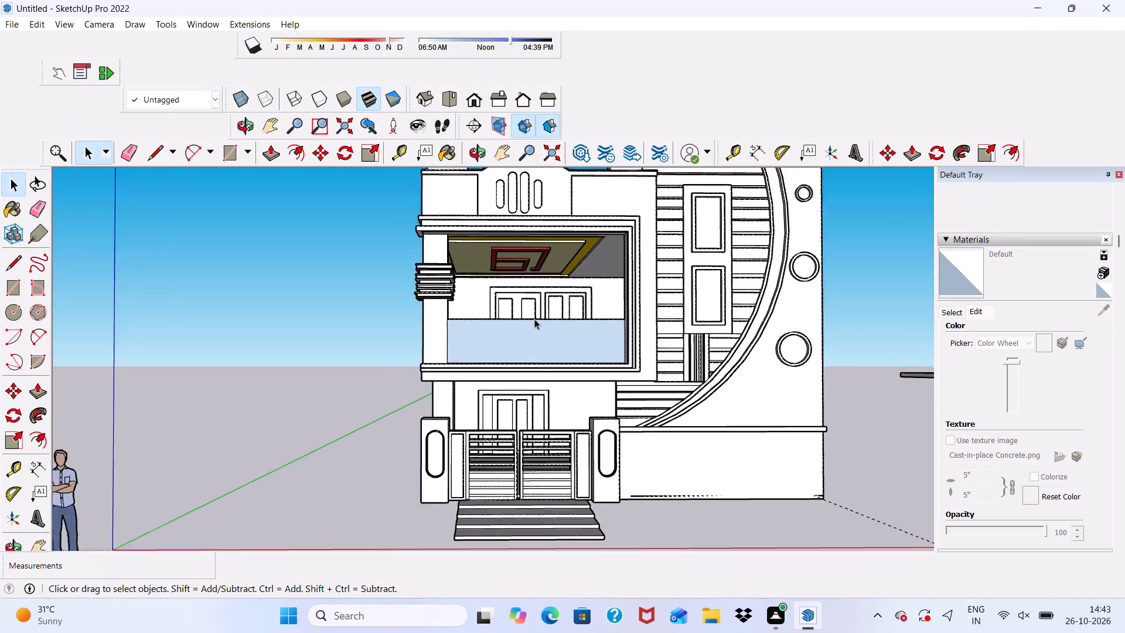
{"action": "scroll", "coordinate": [534, 319], "scroll_direction": "up", "scroll_amount": 1}
{"action": "scroll", "coordinate": [526, 304], "scroll_direction": "down", "scroll_amount": 4}
{"action": "middle_click_drag", "start_coordinate": [529, 322], "coordinate": [531, 290]}
{"action": "scroll", "coordinate": [535, 350], "scroll_direction": "up", "scroll_amount": 5}
{"action": "scroll", "coordinate": [534, 364], "scroll_direction": "down", "scroll_amount": 1}
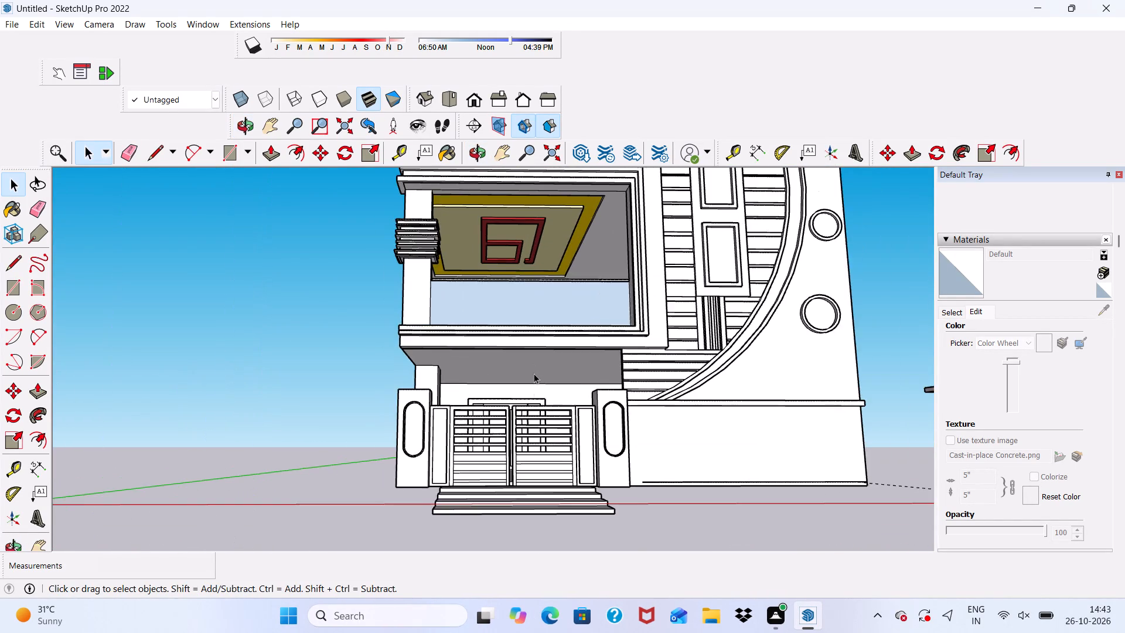
{"action": "scroll", "coordinate": [530, 391], "scroll_direction": "up", "scroll_amount": 1}
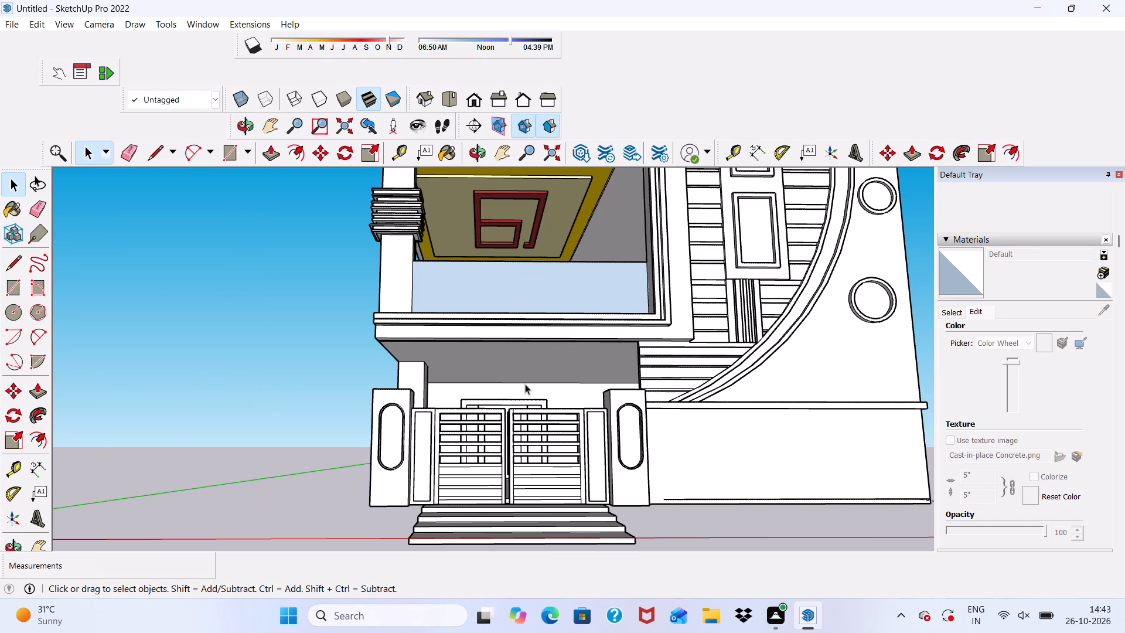
{"action": "scroll", "coordinate": [553, 420], "scroll_direction": "down", "scroll_amount": 2}
{"action": "middle_click_drag", "start_coordinate": [654, 457], "coordinate": [524, 496]}
{"action": "scroll", "coordinate": [574, 490], "scroll_direction": "up", "scroll_amount": 4}
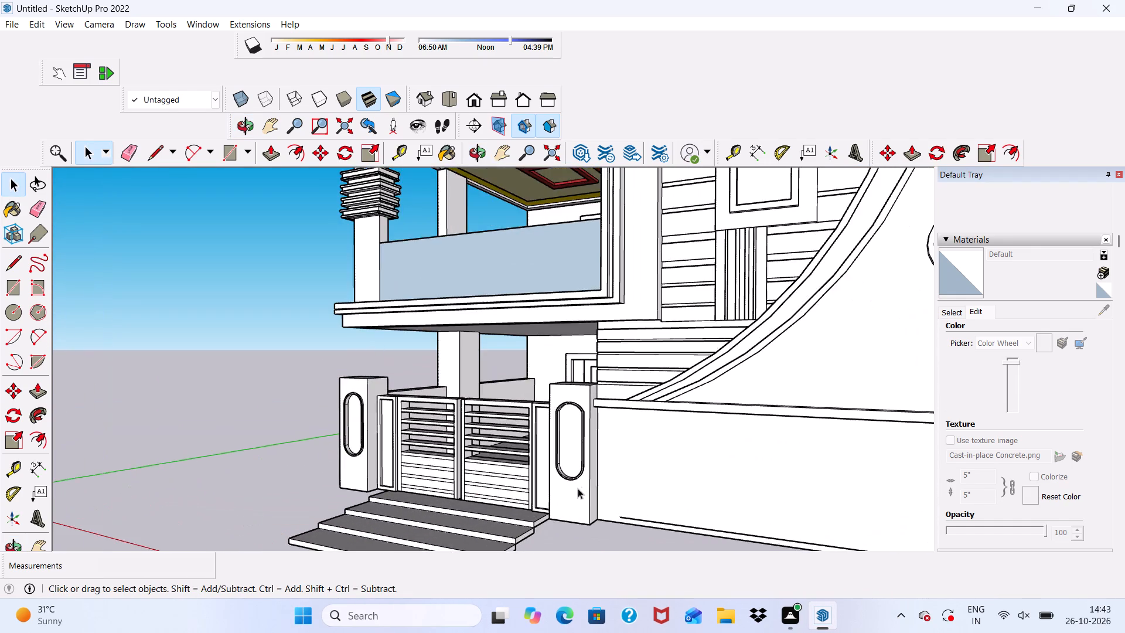
{"action": "scroll", "coordinate": [640, 454], "scroll_direction": "up", "scroll_amount": 3}
{"action": "middle_click_drag", "start_coordinate": [637, 440], "coordinate": [659, 410]}
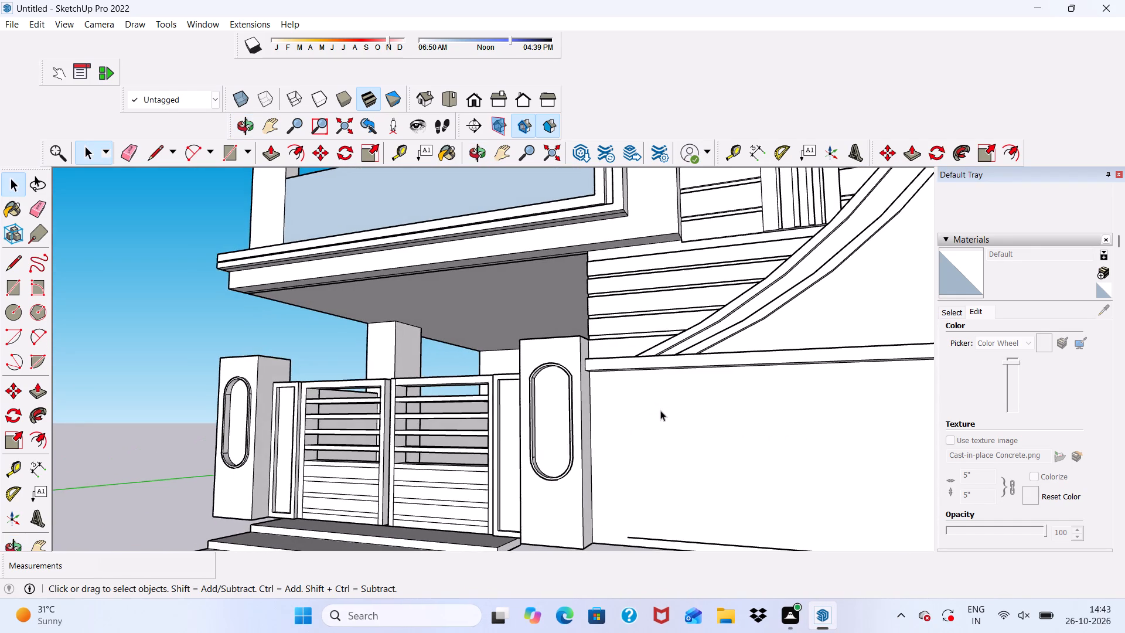
{"action": "scroll", "coordinate": [662, 402], "scroll_direction": "down", "scroll_amount": 4}
{"action": "scroll", "coordinate": [657, 479], "scroll_direction": "up", "scroll_amount": 4}
{"action": "scroll", "coordinate": [657, 488], "scroll_direction": "down", "scroll_amount": 4}
{"action": "middle_click_drag", "start_coordinate": [630, 505], "coordinate": [650, 526]}
{"action": "scroll", "coordinate": [690, 528], "scroll_direction": "up", "scroll_amount": 3}
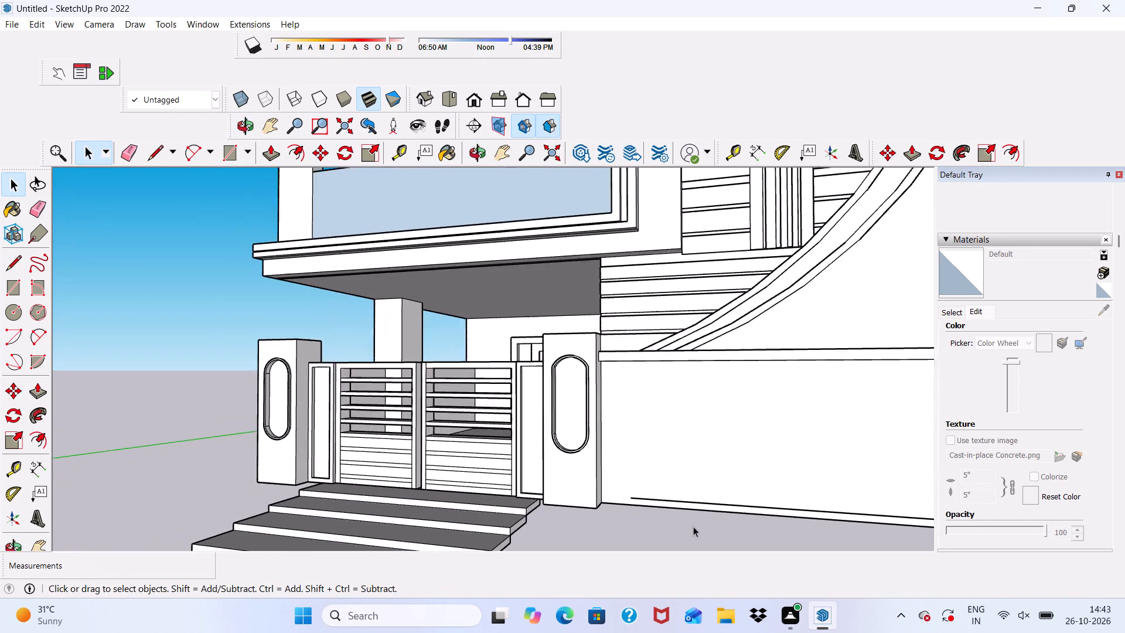
{"action": "scroll", "coordinate": [693, 526], "scroll_direction": "up", "scroll_amount": 1}
{"action": "scroll", "coordinate": [679, 486], "scroll_direction": "down", "scroll_amount": 1}
Draw a line extending the horizontal base line of the plain wall up to the adjoining pier with the Line tool.
{"action": "left_click", "coordinate": [159, 149]}
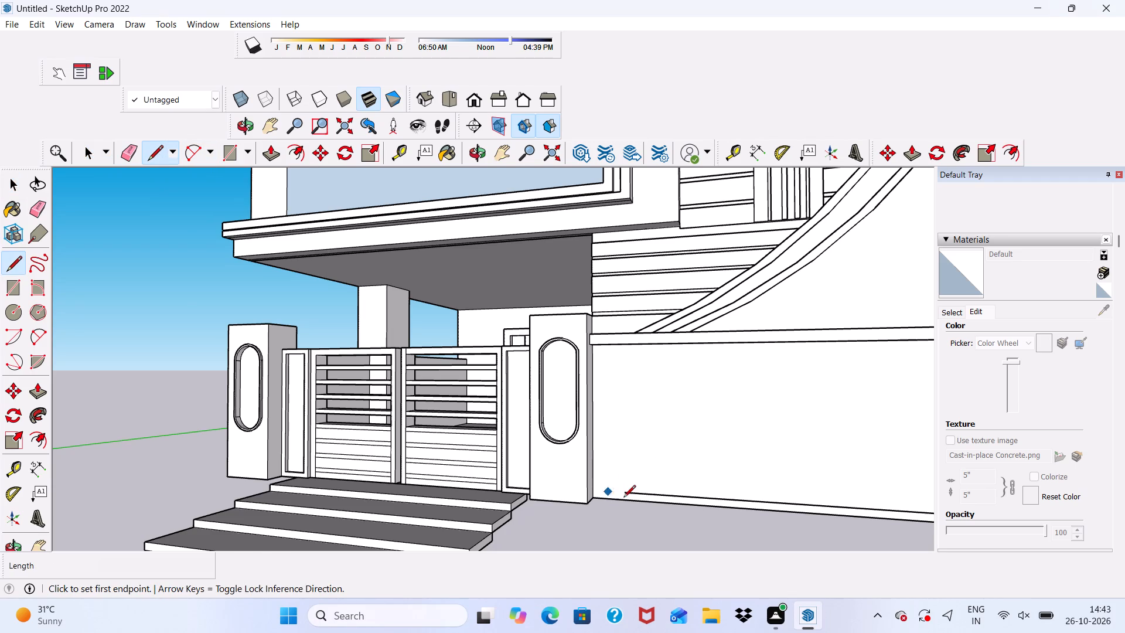
{"action": "scroll", "coordinate": [627, 499], "scroll_direction": "up", "scroll_amount": 4}
{"action": "left_click", "coordinate": [626, 495]}
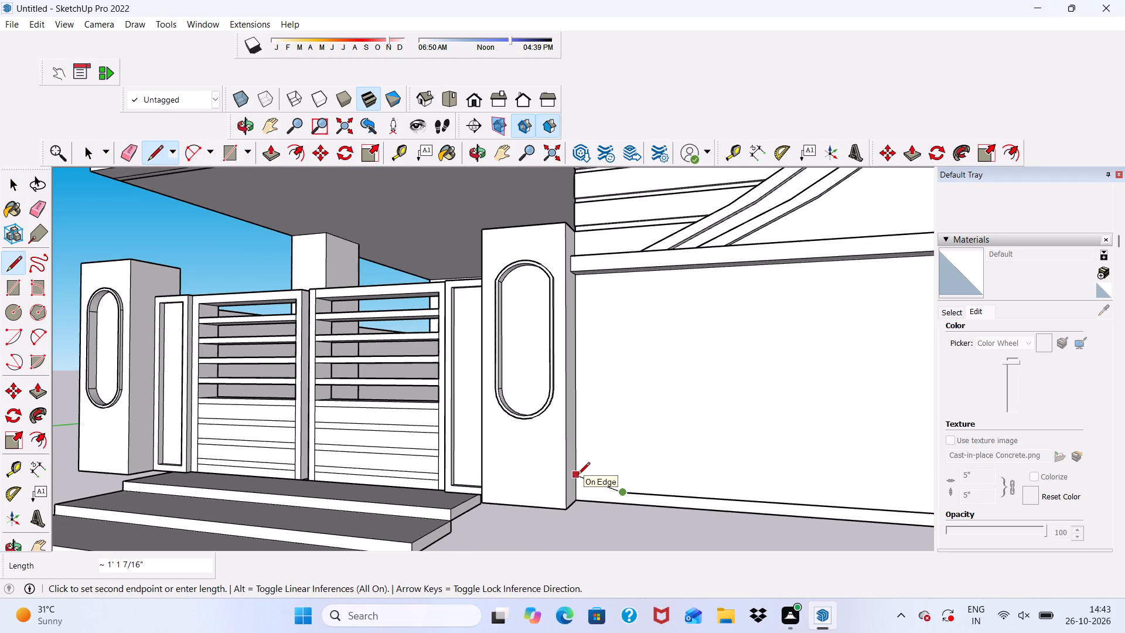
{"action": "left_click", "coordinate": [583, 486]}
{"action": "scroll", "coordinate": [523, 433], "scroll_direction": "down", "scroll_amount": 5}
{"action": "scroll", "coordinate": [564, 478], "scroll_direction": "up", "scroll_amount": 20}
{"action": "scroll", "coordinate": [564, 478], "scroll_direction": "up", "scroll_amount": 1}
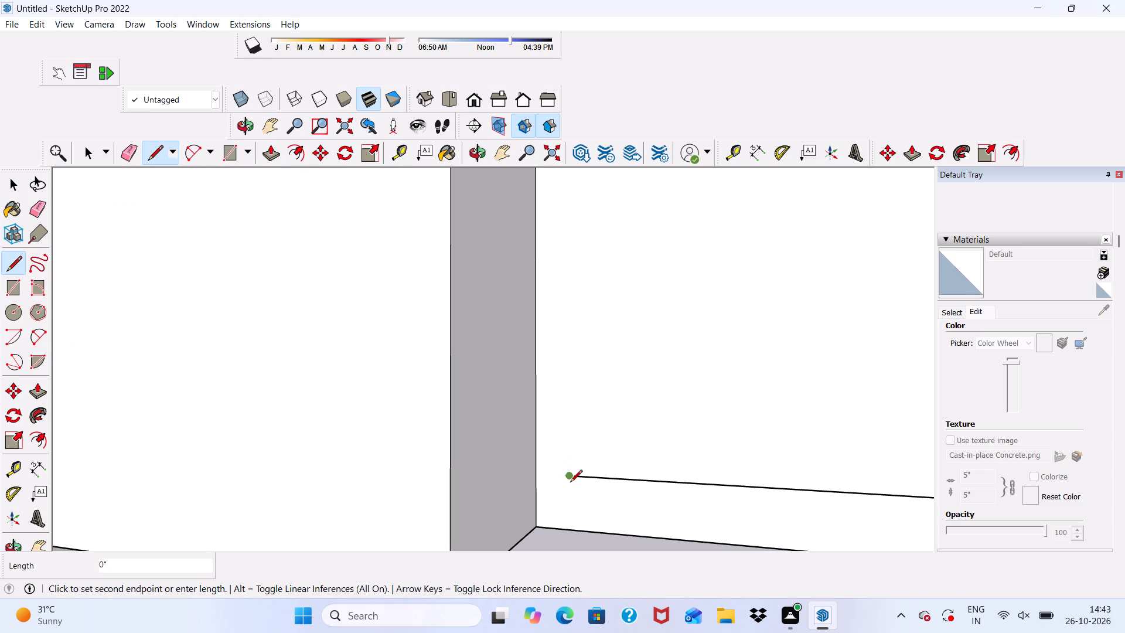
{"action": "left_click", "coordinate": [569, 478]}
{"action": "left_click", "coordinate": [529, 469]}
{"action": "scroll", "coordinate": [437, 438], "scroll_direction": "down", "scroll_amount": 3}
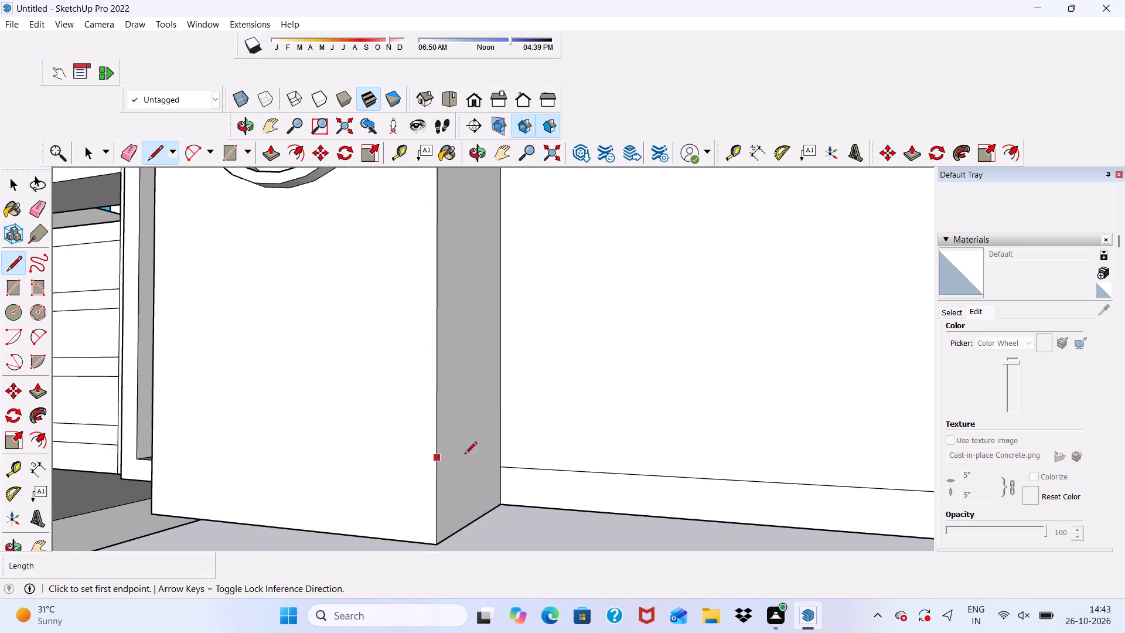
{"action": "scroll", "coordinate": [465, 455], "scroll_direction": "down", "scroll_amount": 10}
{"action": "middle_click_drag", "start_coordinate": [479, 467], "coordinate": [552, 495]}
{"action": "scroll", "coordinate": [552, 495], "scroll_direction": "down", "scroll_amount": 5}
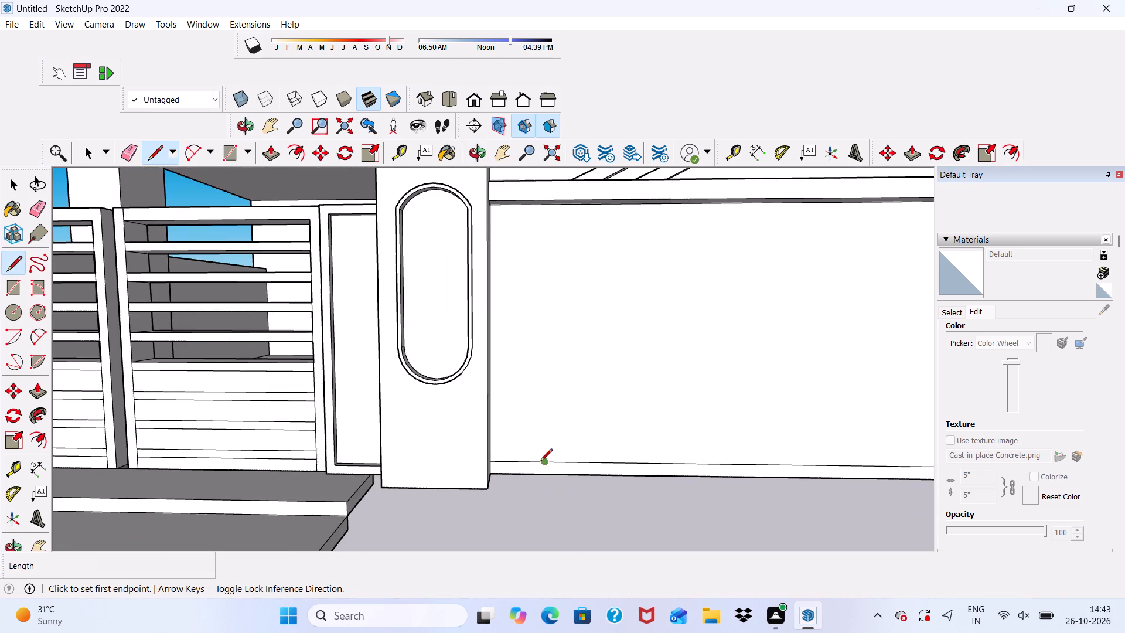
{"action": "scroll", "coordinate": [480, 479], "scroll_direction": "down", "scroll_amount": 14}
{"action": "middle_click_drag", "start_coordinate": [470, 482], "coordinate": [469, 399]}
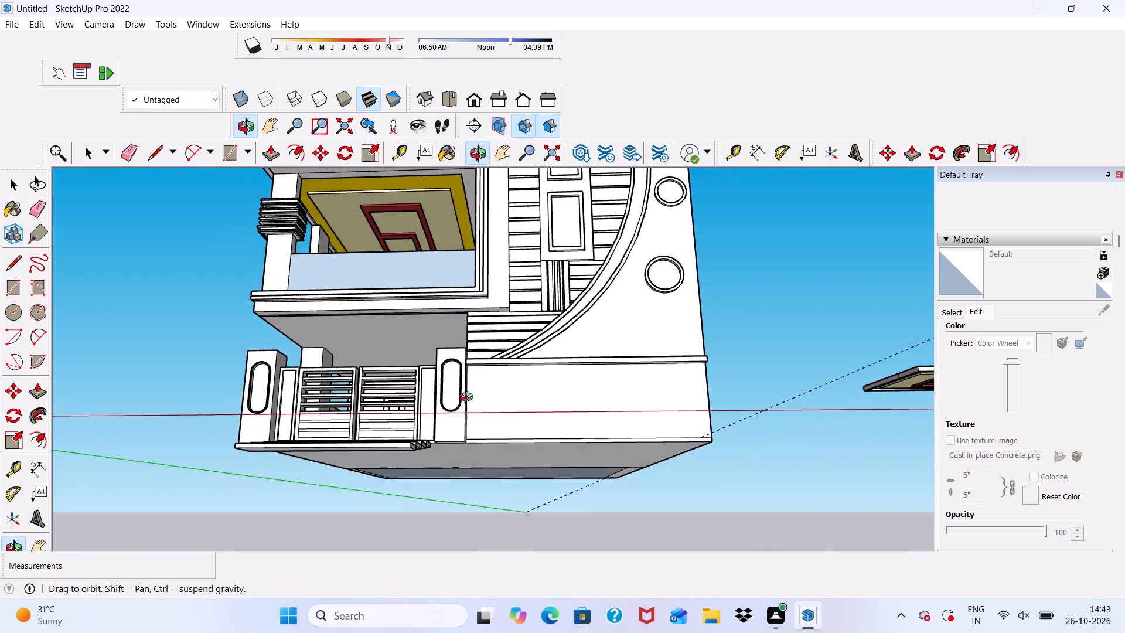
{"action": "middle_click_drag", "start_coordinate": [469, 399], "coordinate": [410, 463]}
{"action": "left_click_drag", "start_coordinate": [469, 399], "coordinate": [412, 455]}
{"action": "key", "text": "space"}
Examine the whole house in the standard front view and the entrance with its steps close up.
{"action": "scroll", "coordinate": [416, 475], "scroll_direction": "up", "scroll_amount": 1}
{"action": "scroll", "coordinate": [435, 464], "scroll_direction": "down", "scroll_amount": 4}
{"action": "middle_click_drag", "start_coordinate": [479, 486], "coordinate": [473, 567]}
{"action": "scroll", "coordinate": [438, 463], "scroll_direction": "down", "scroll_amount": 4}
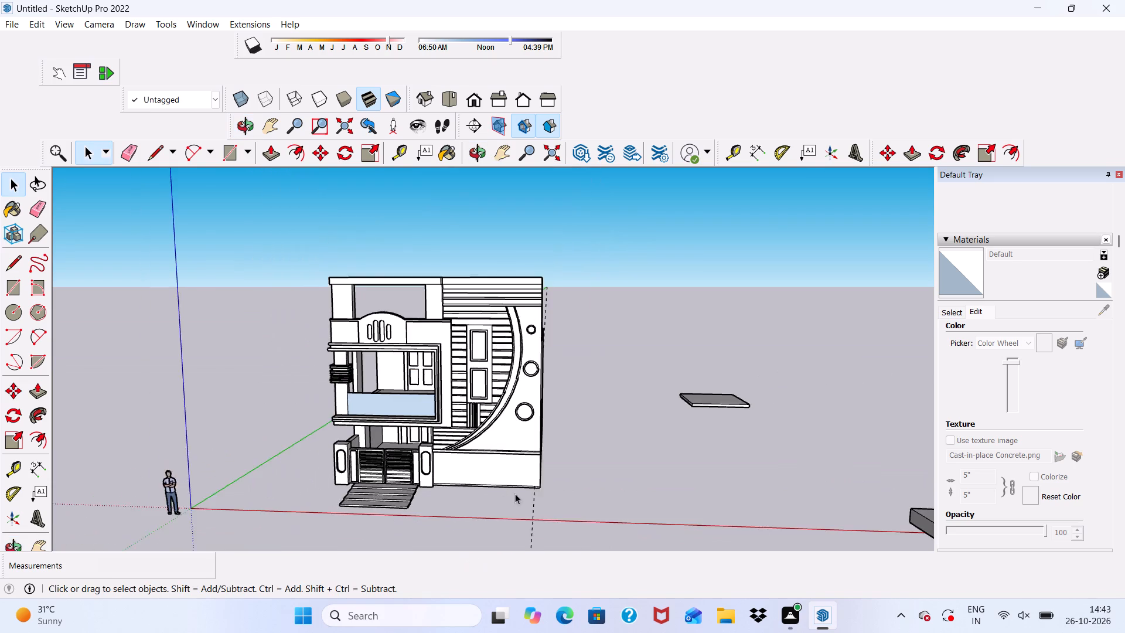
{"action": "scroll", "coordinate": [515, 494], "scroll_direction": "down", "scroll_amount": 2}
{"action": "left_click", "coordinate": [471, 96]}
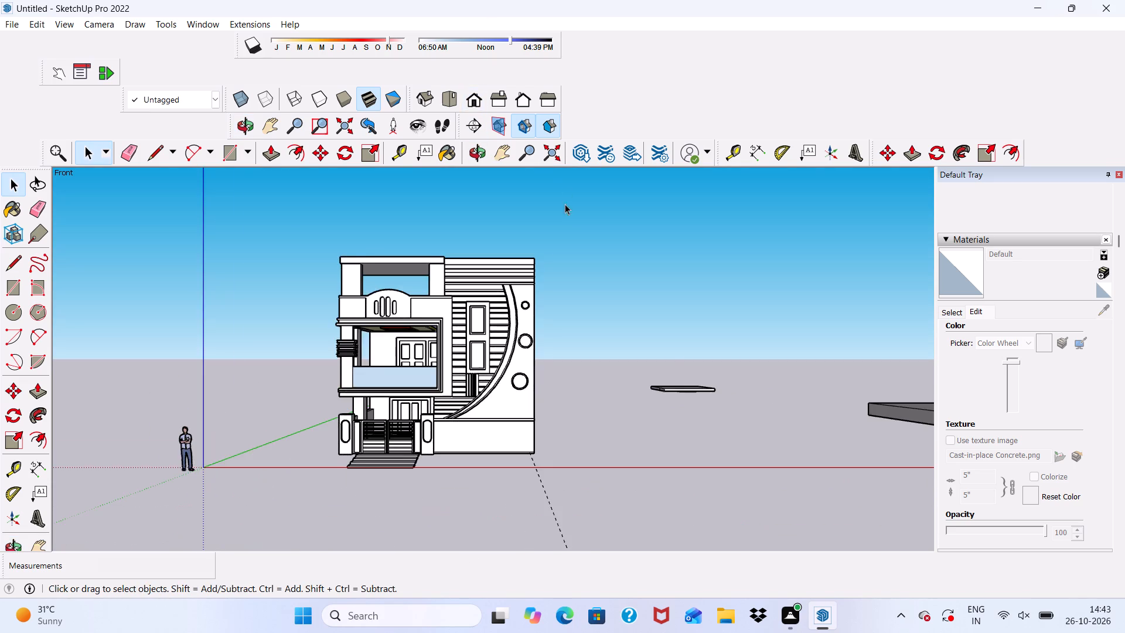
{"action": "scroll", "coordinate": [557, 227], "scroll_direction": "down", "scroll_amount": 3}
{"action": "scroll", "coordinate": [366, 363], "scroll_direction": "up", "scroll_amount": 5}
{"action": "middle_click_drag", "start_coordinate": [400, 366], "coordinate": [405, 341]}
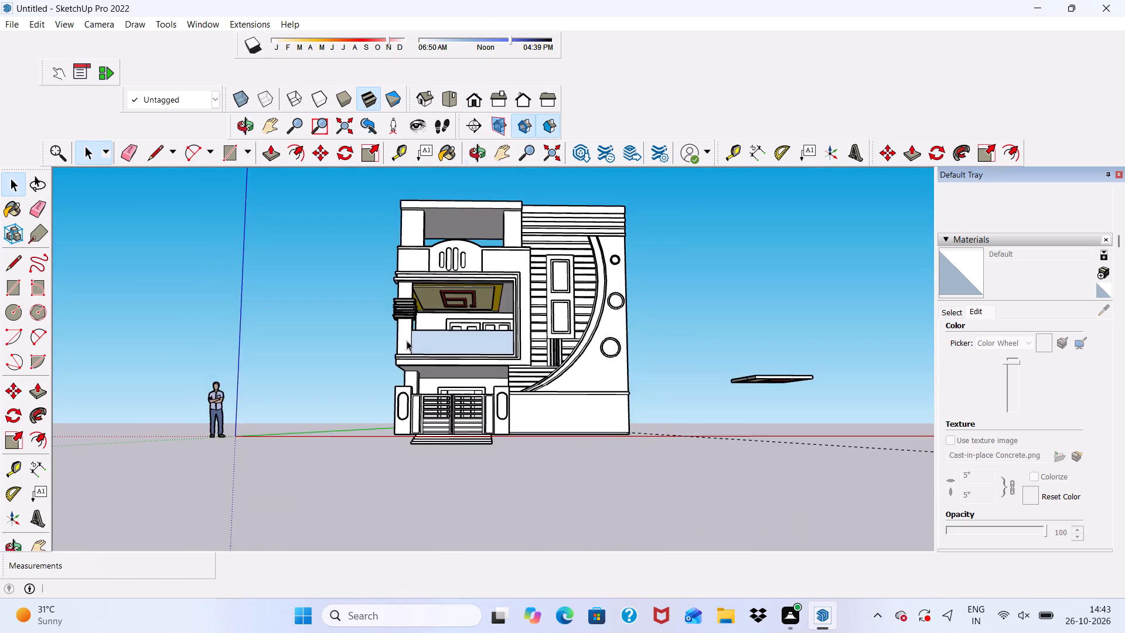
{"action": "scroll", "coordinate": [421, 335], "scroll_direction": "up", "scroll_amount": 2}
{"action": "scroll", "coordinate": [476, 303], "scroll_direction": "down", "scroll_amount": 2}
{"action": "middle_click_drag", "start_coordinate": [492, 383], "coordinate": [454, 454]}
{"action": "scroll", "coordinate": [454, 454], "scroll_direction": "up", "scroll_amount": 12}
{"action": "scroll", "coordinate": [463, 412], "scroll_direction": "down", "scroll_amount": 1}
{"action": "middle_click_drag", "start_coordinate": [462, 424], "coordinate": [465, 424]}
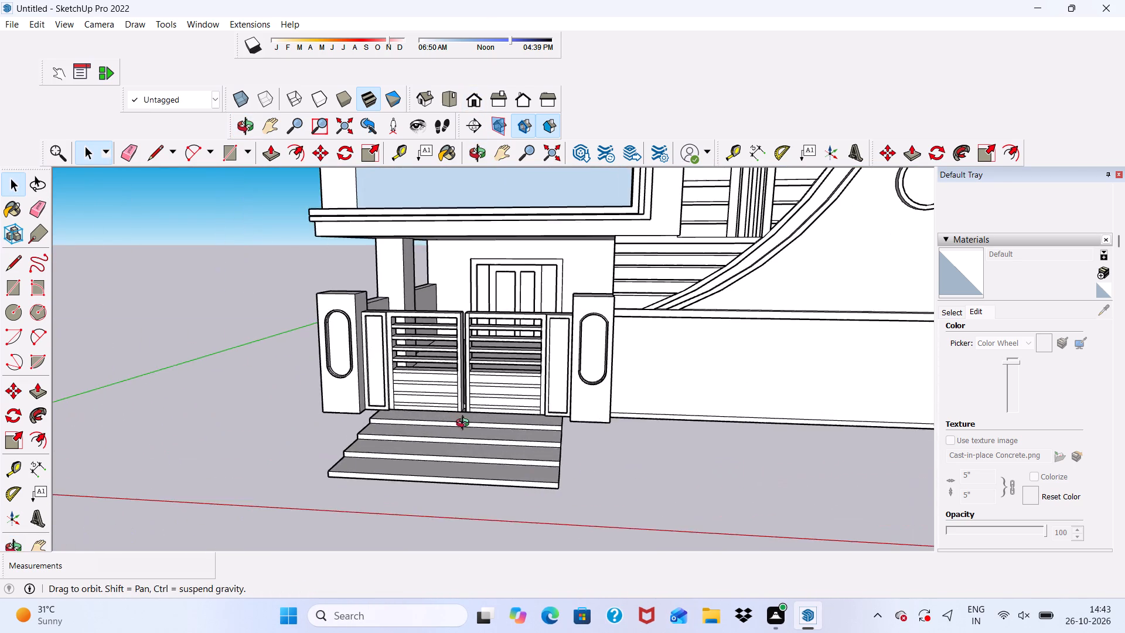
{"action": "middle_click_drag", "start_coordinate": [465, 424], "coordinate": [514, 360]}
Select the whole connected house and the front steps, and move them together by the base corner of the left pier.
{"action": "scroll", "coordinate": [517, 359], "scroll_direction": "up", "scroll_amount": 1}
{"action": "scroll", "coordinate": [521, 302], "scroll_direction": "down", "scroll_amount": 5}
{"action": "scroll", "coordinate": [606, 317], "scroll_direction": "up", "scroll_amount": 5}
{"action": "triple_click", "coordinate": [619, 322]}
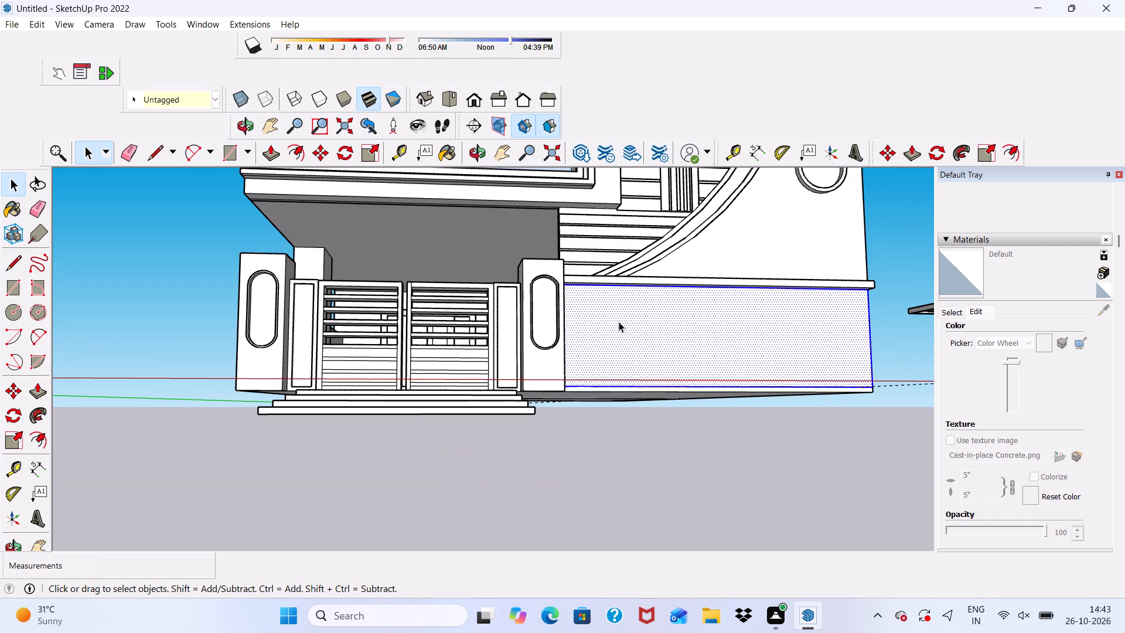
{"action": "double_click", "coordinate": [619, 322]}
{"action": "left_click", "coordinate": [475, 404]}
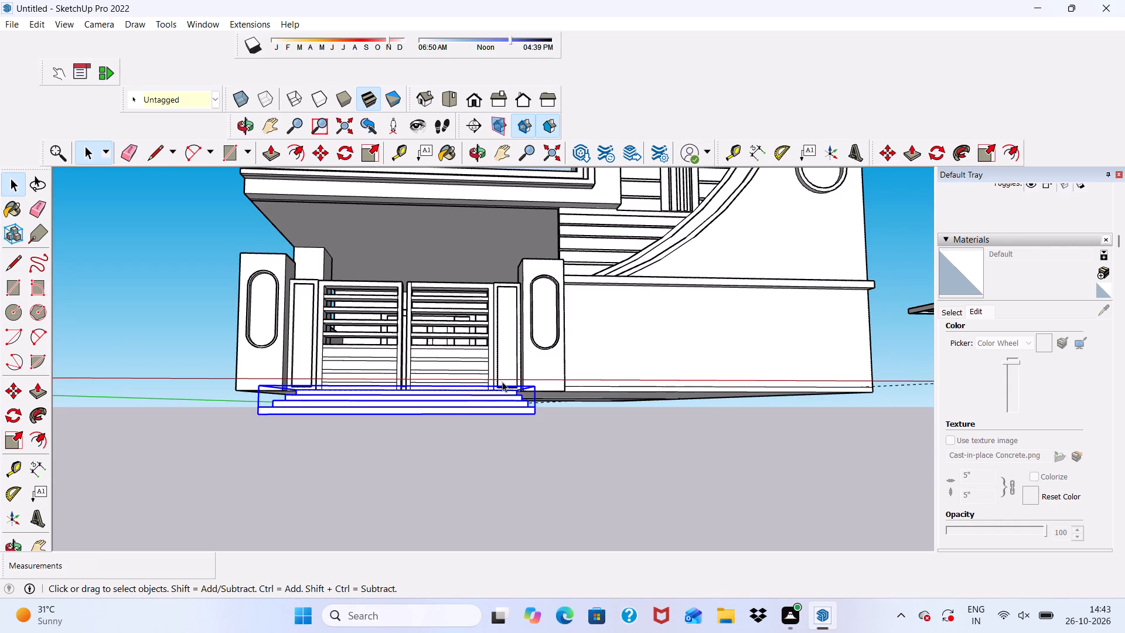
{"action": "left_click", "coordinate": [576, 361]}
{"action": "double_click", "coordinate": [593, 355]}
{"action": "triple_click", "coordinate": [594, 360]}
{"action": "left_click", "coordinate": [594, 360]}
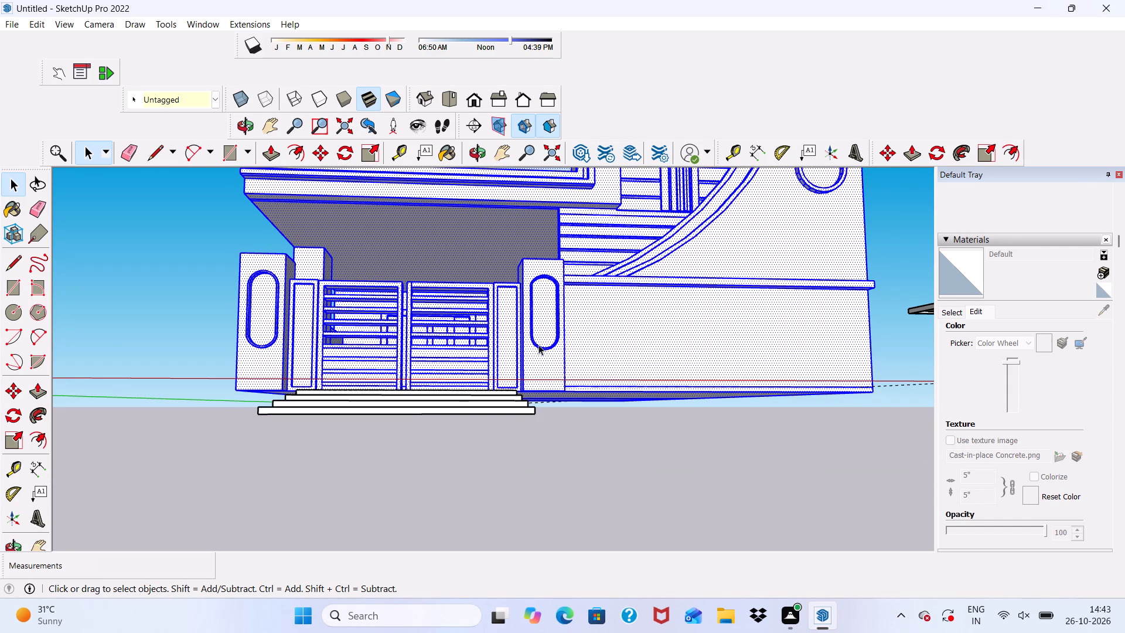
{"action": "left_click", "coordinate": [401, 410], "text": "ctrl"}
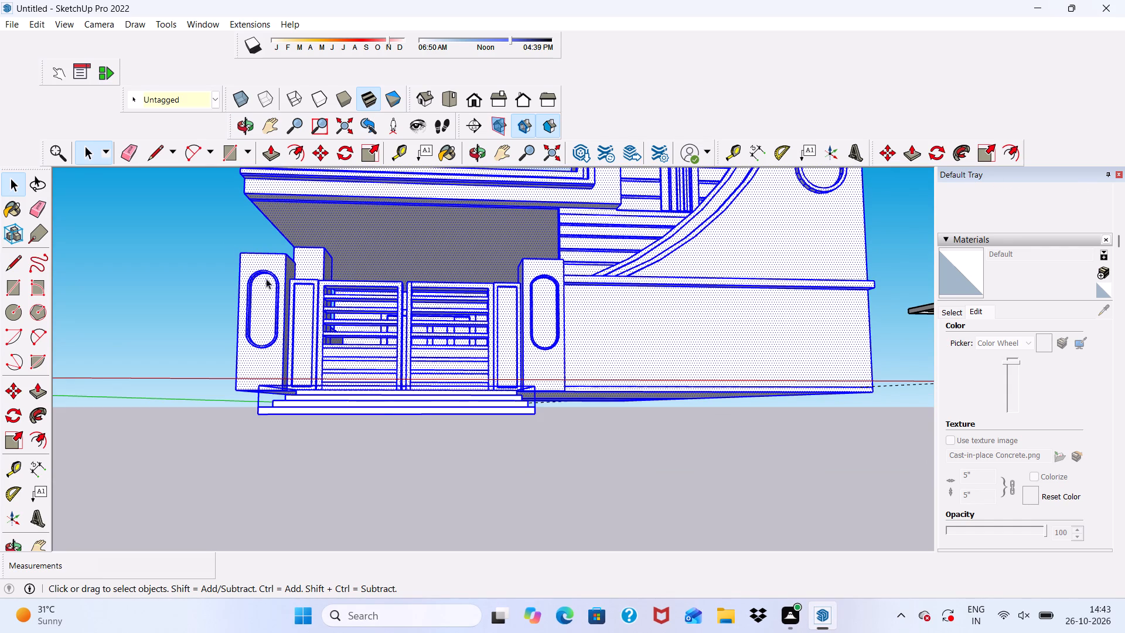
{"action": "left_click", "coordinate": [322, 149]}
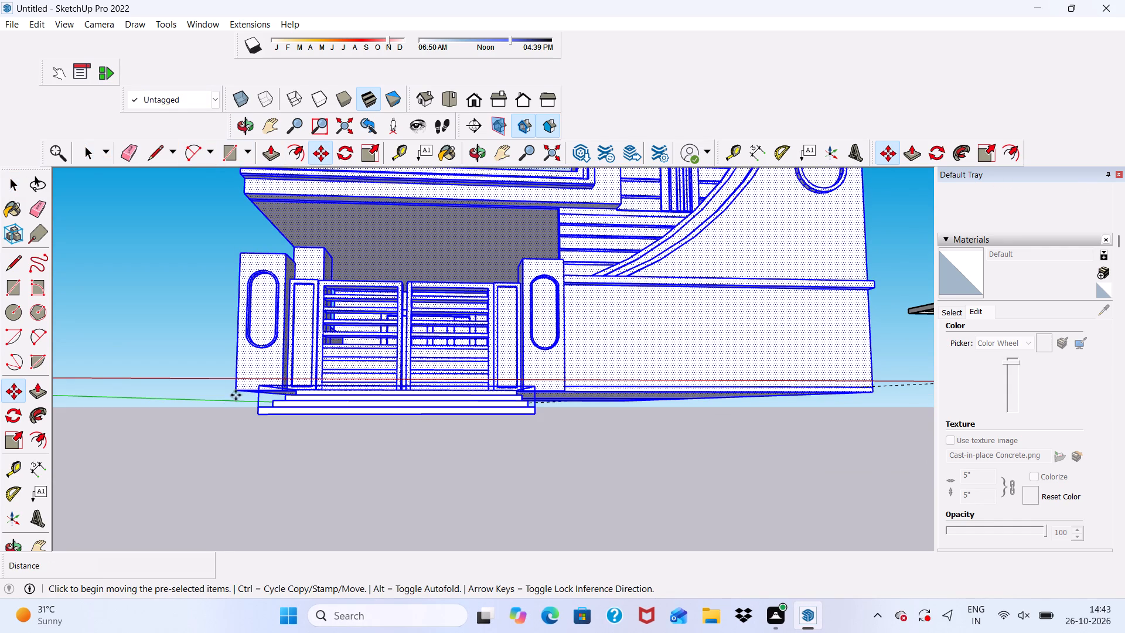
{"action": "left_click", "coordinate": [237, 387]}
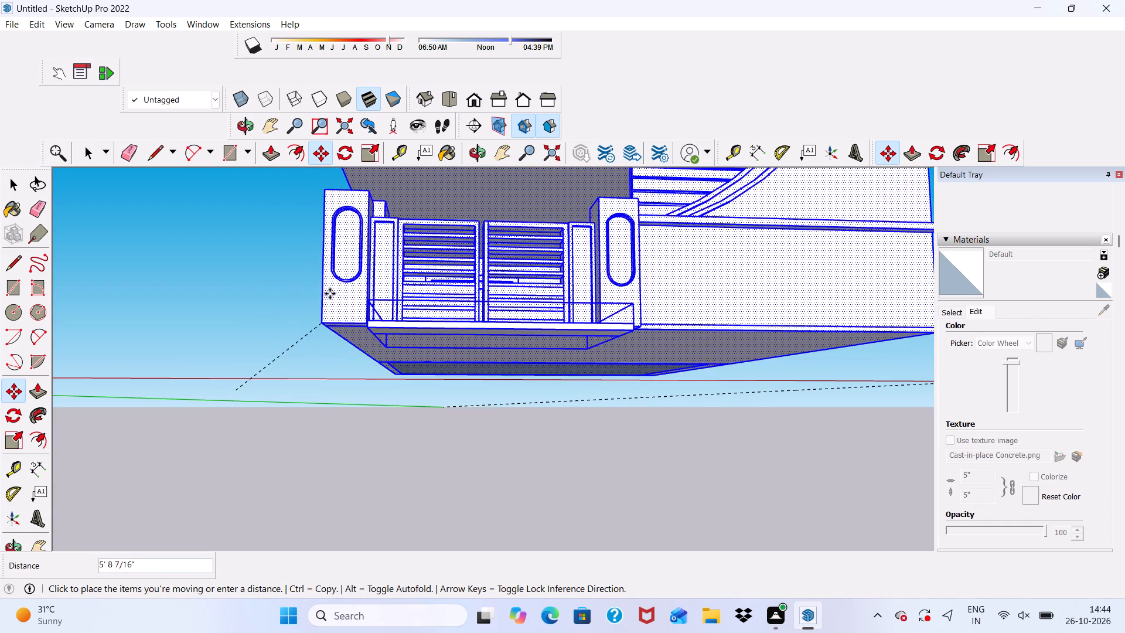
{"action": "scroll", "coordinate": [330, 294], "scroll_direction": "down", "scroll_amount": 1}
{"action": "middle_click_drag", "start_coordinate": [335, 295], "coordinate": [318, 440]}
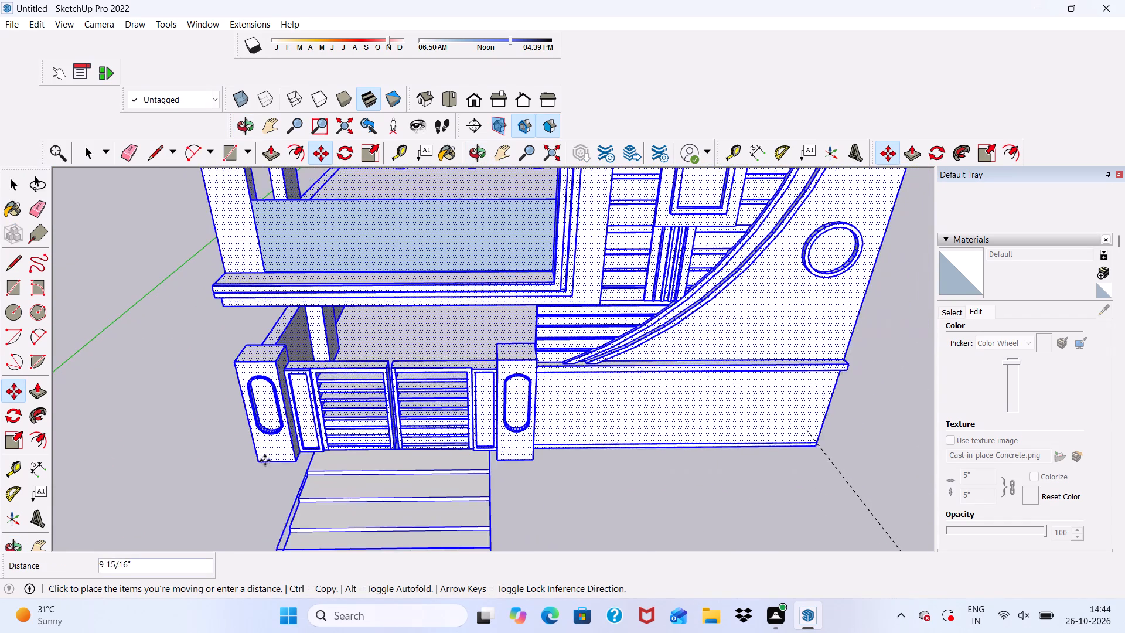
{"action": "left_click", "coordinate": [251, 468]}
{"action": "scroll", "coordinate": [179, 447], "scroll_direction": "down", "scroll_amount": 3}
{"action": "key", "text": "space"}
{"action": "scroll", "coordinate": [416, 486], "scroll_direction": "down", "scroll_amount": 3}
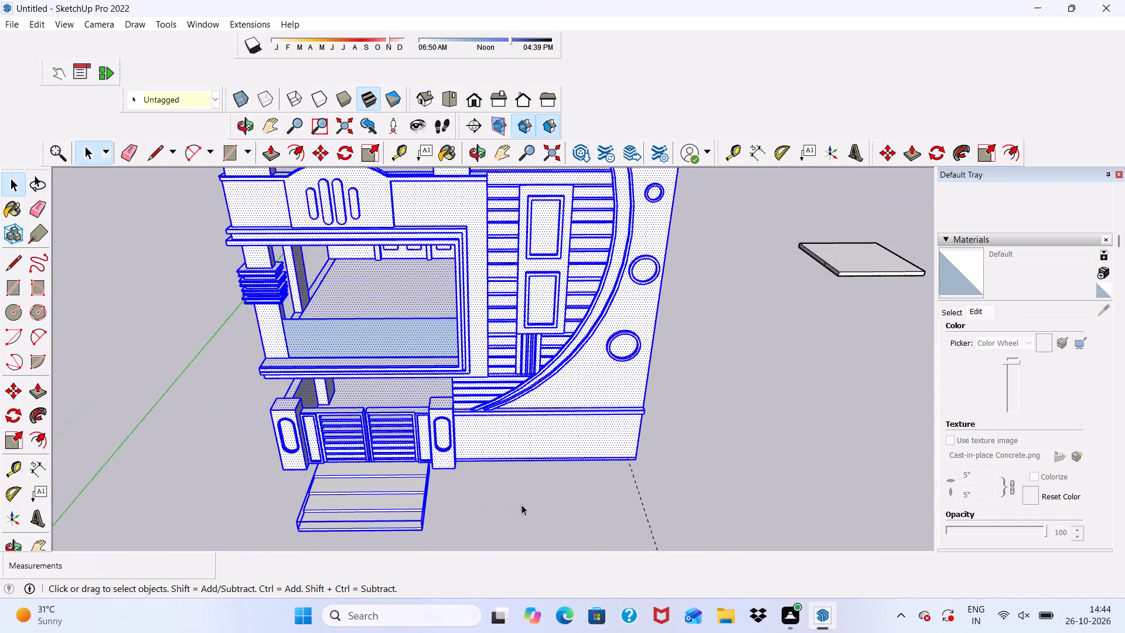
Clear the selection and examine the repositioned house front, entrance steps and plain boundary wall from several angles.
{"action": "left_click", "coordinate": [537, 496]}
{"action": "scroll", "coordinate": [506, 396], "scroll_direction": "down", "scroll_amount": 5}
{"action": "middle_click_drag", "start_coordinate": [512, 432], "coordinate": [497, 454]}
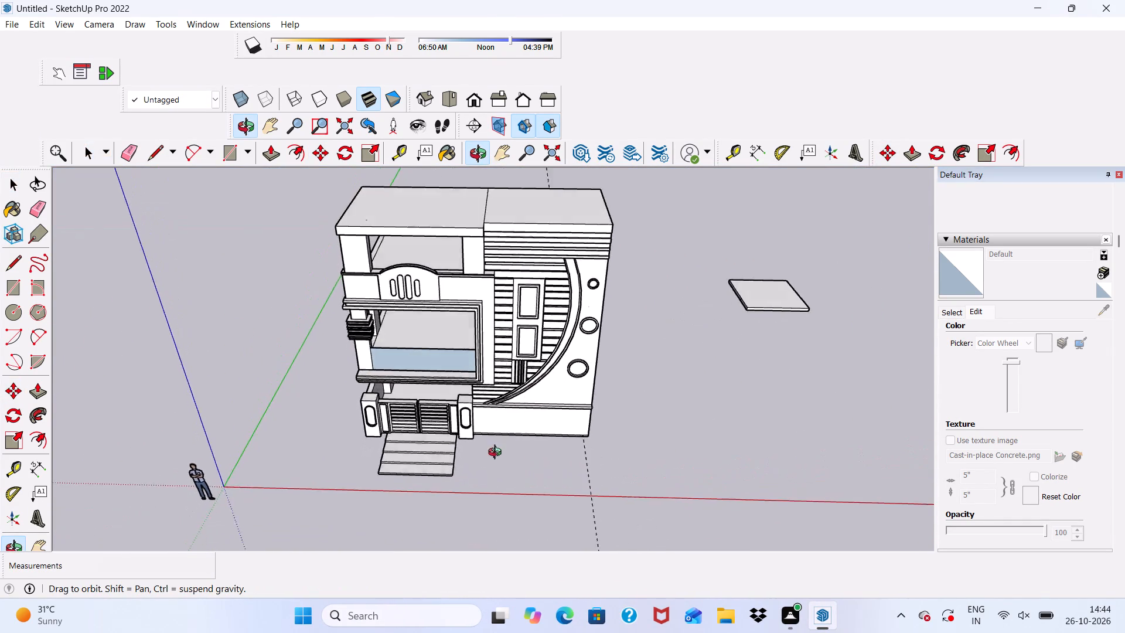
{"action": "middle_click_drag", "start_coordinate": [497, 454], "coordinate": [499, 452]}
{"action": "scroll", "coordinate": [449, 467], "scroll_direction": "up", "scroll_amount": 10}
{"action": "scroll", "coordinate": [442, 452], "scroll_direction": "down", "scroll_amount": 3}
{"action": "middle_click_drag", "start_coordinate": [469, 427], "coordinate": [465, 335]}
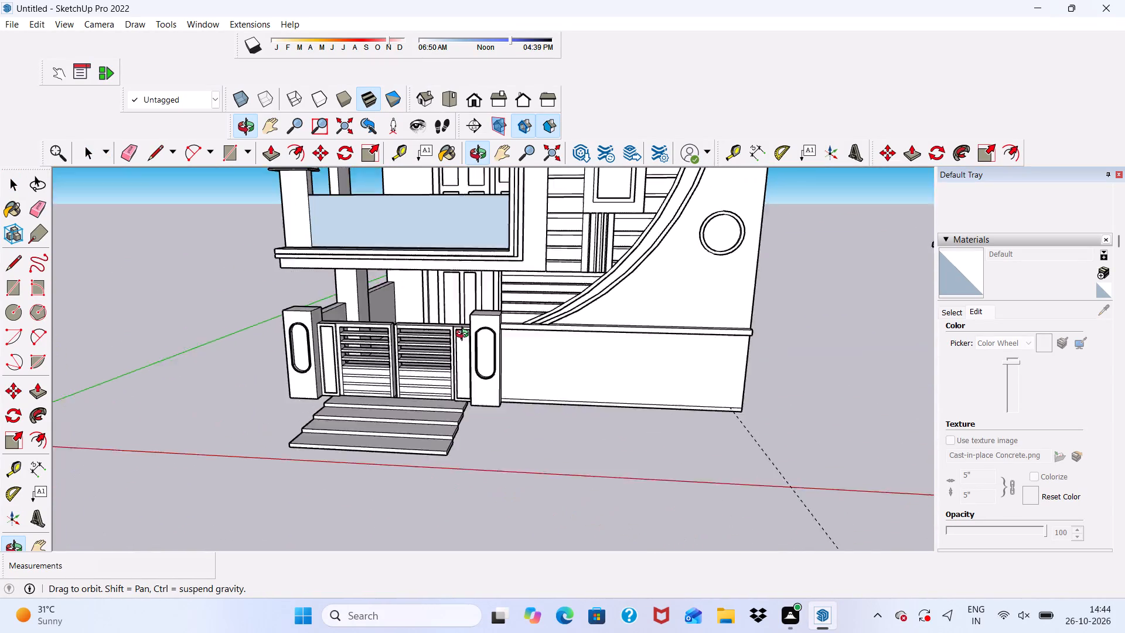
{"action": "middle_click_drag", "start_coordinate": [465, 335], "coordinate": [514, 306]}
{"action": "scroll", "coordinate": [514, 306], "scroll_direction": "up", "scroll_amount": 2}
{"action": "scroll", "coordinate": [494, 310], "scroll_direction": "down", "scroll_amount": 5}
{"action": "middle_click_drag", "start_coordinate": [503, 393], "coordinate": [440, 397]}
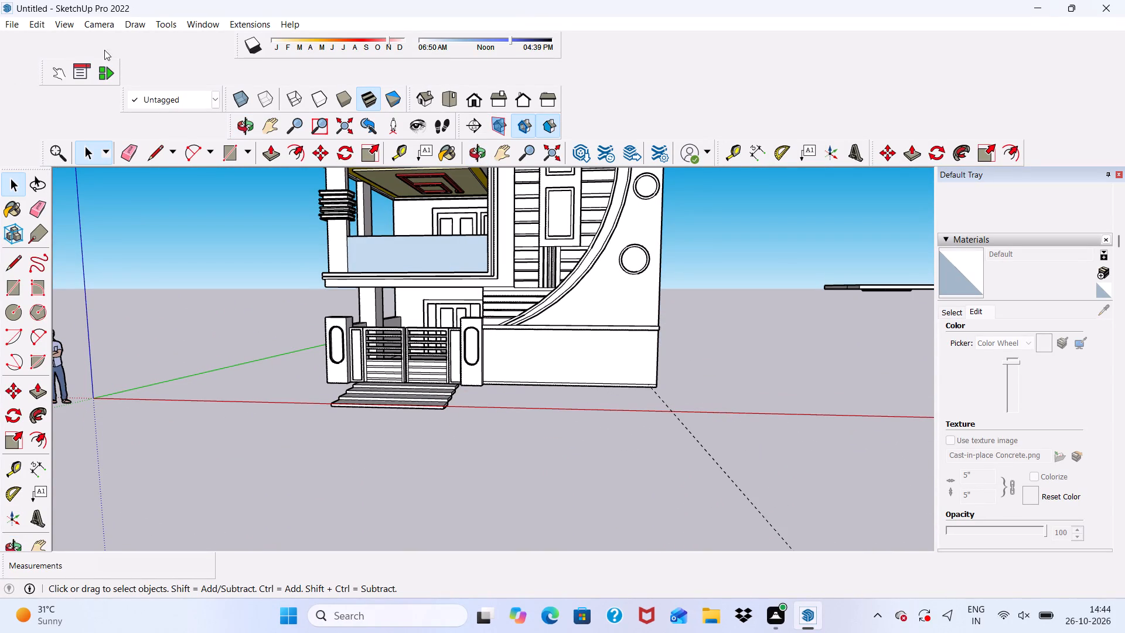
{"action": "scroll", "coordinate": [302, 253], "scroll_direction": "up", "scroll_amount": 5}
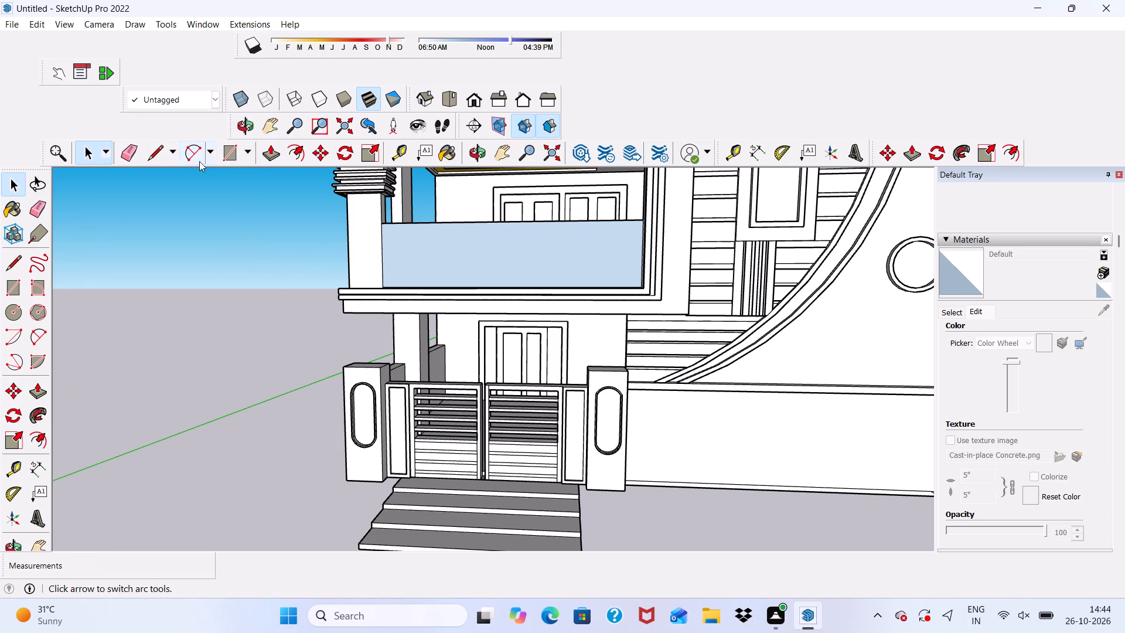
{"action": "left_click", "coordinate": [56, 327]}
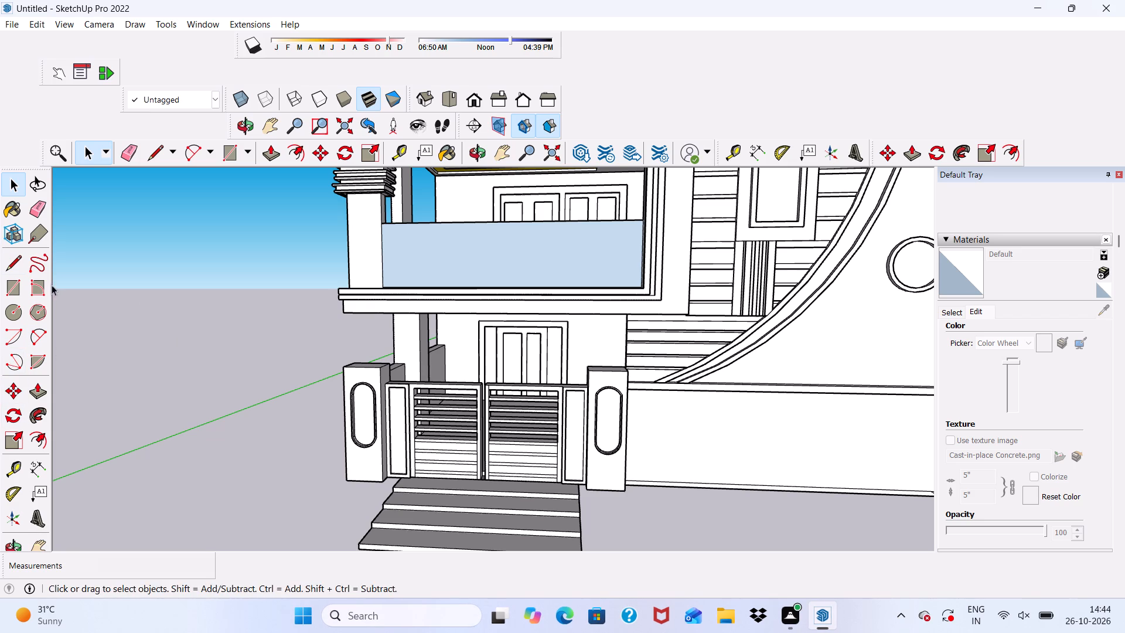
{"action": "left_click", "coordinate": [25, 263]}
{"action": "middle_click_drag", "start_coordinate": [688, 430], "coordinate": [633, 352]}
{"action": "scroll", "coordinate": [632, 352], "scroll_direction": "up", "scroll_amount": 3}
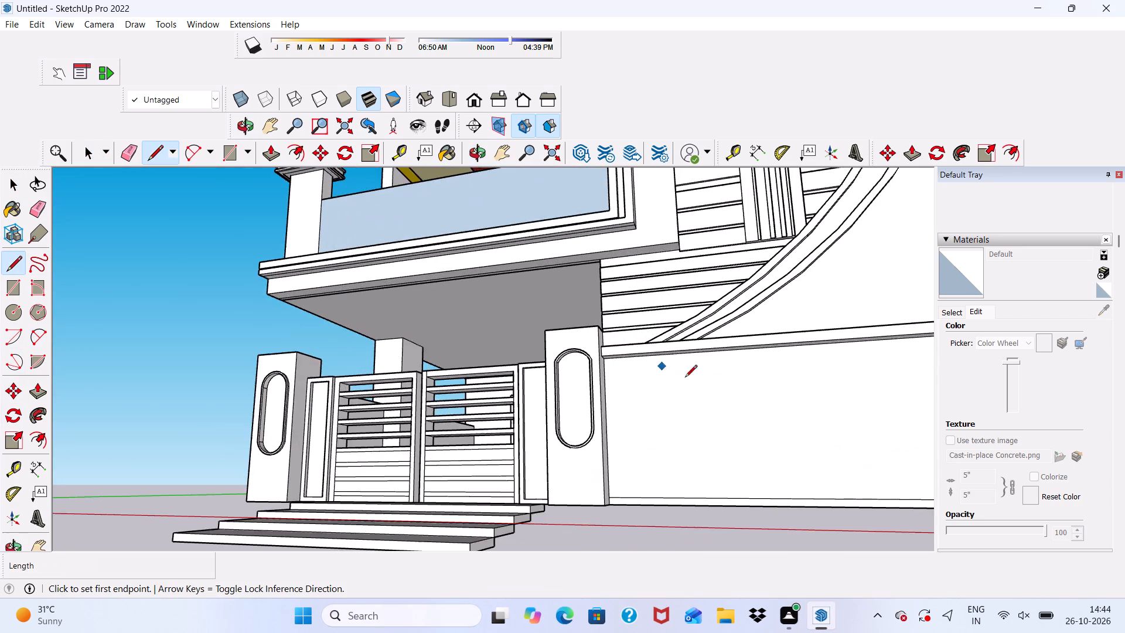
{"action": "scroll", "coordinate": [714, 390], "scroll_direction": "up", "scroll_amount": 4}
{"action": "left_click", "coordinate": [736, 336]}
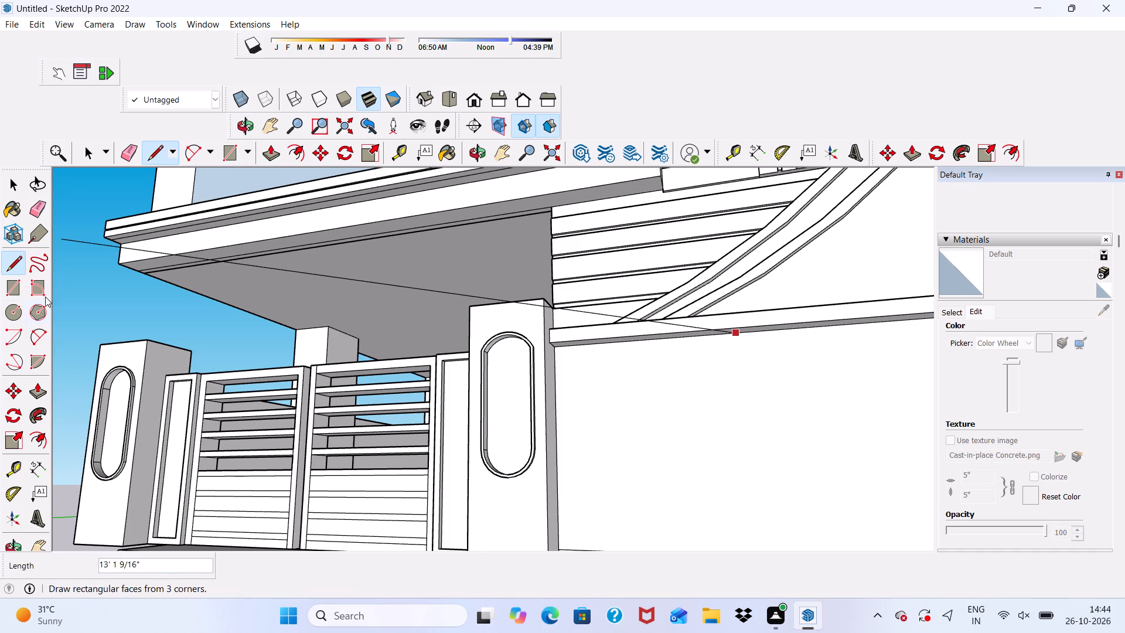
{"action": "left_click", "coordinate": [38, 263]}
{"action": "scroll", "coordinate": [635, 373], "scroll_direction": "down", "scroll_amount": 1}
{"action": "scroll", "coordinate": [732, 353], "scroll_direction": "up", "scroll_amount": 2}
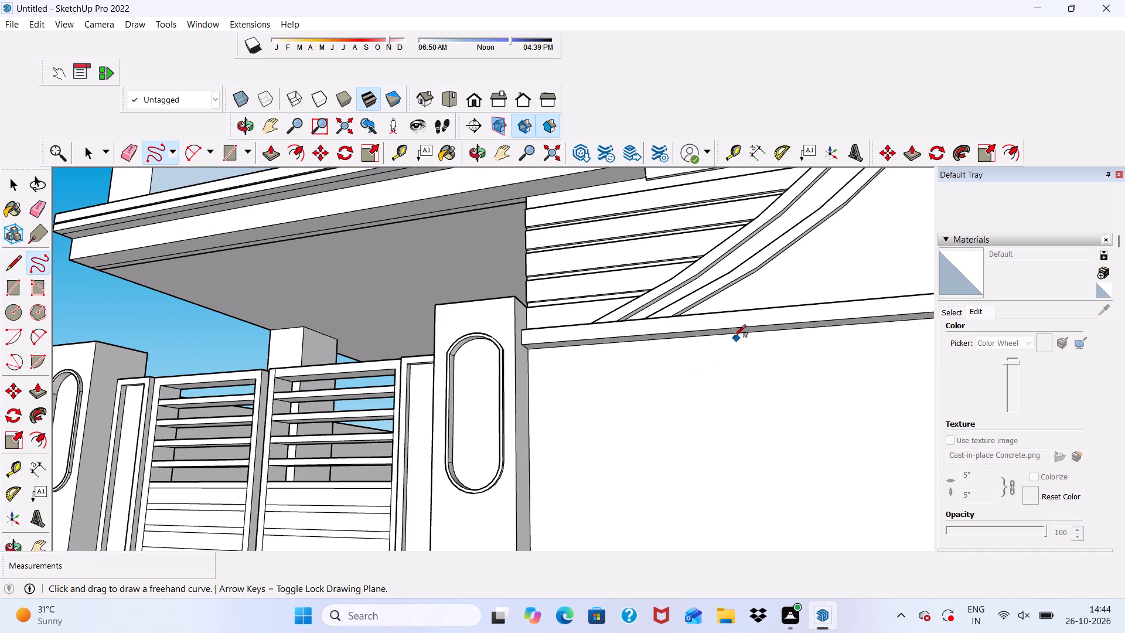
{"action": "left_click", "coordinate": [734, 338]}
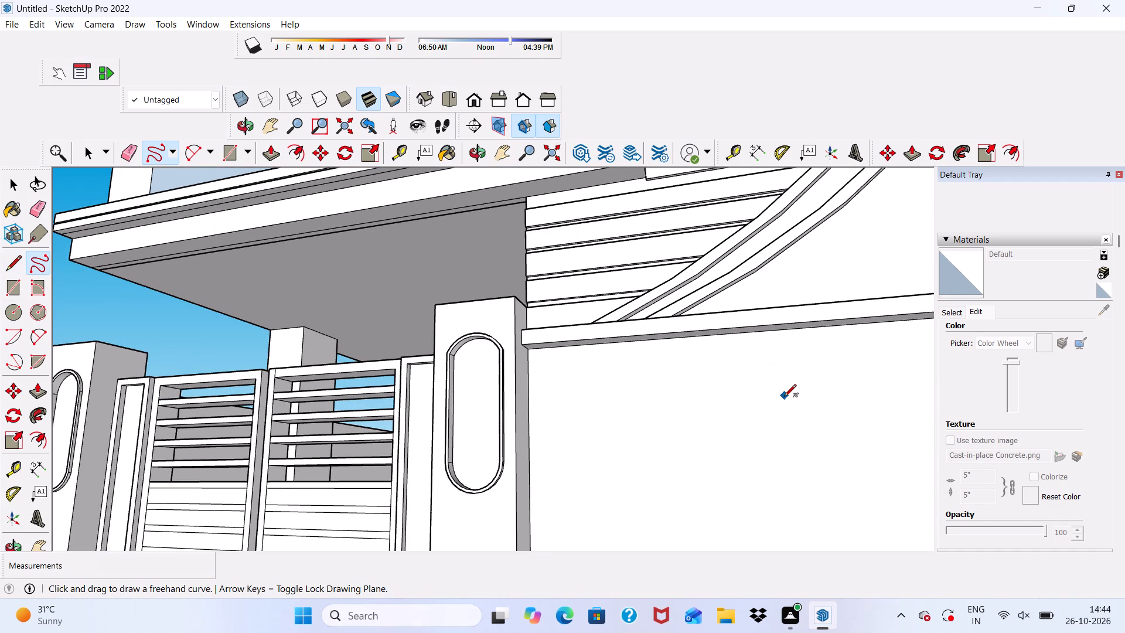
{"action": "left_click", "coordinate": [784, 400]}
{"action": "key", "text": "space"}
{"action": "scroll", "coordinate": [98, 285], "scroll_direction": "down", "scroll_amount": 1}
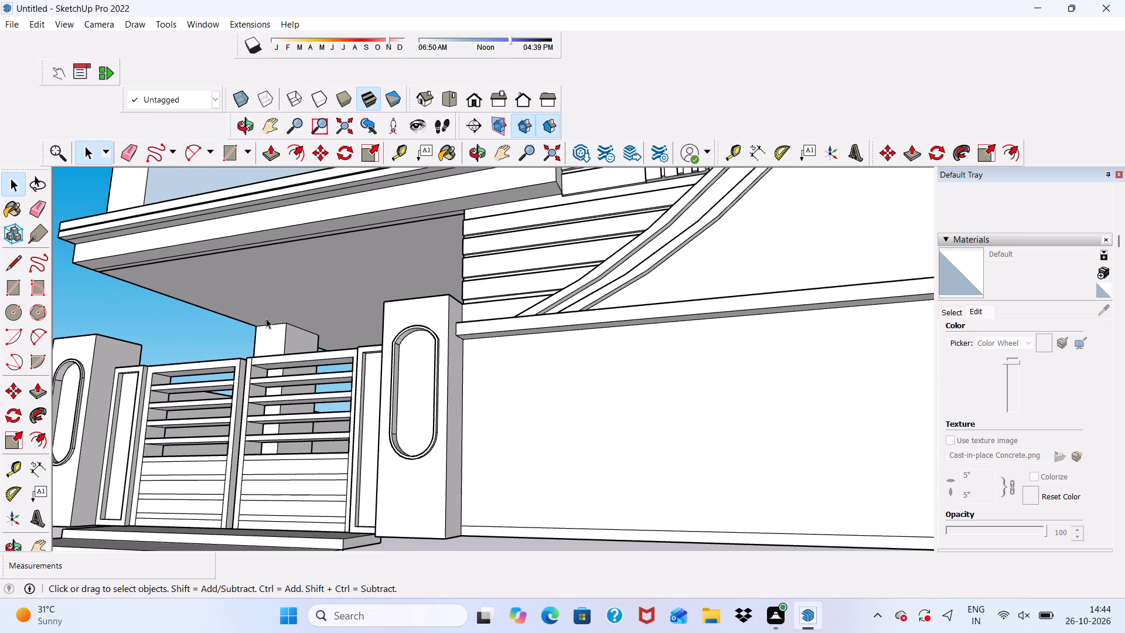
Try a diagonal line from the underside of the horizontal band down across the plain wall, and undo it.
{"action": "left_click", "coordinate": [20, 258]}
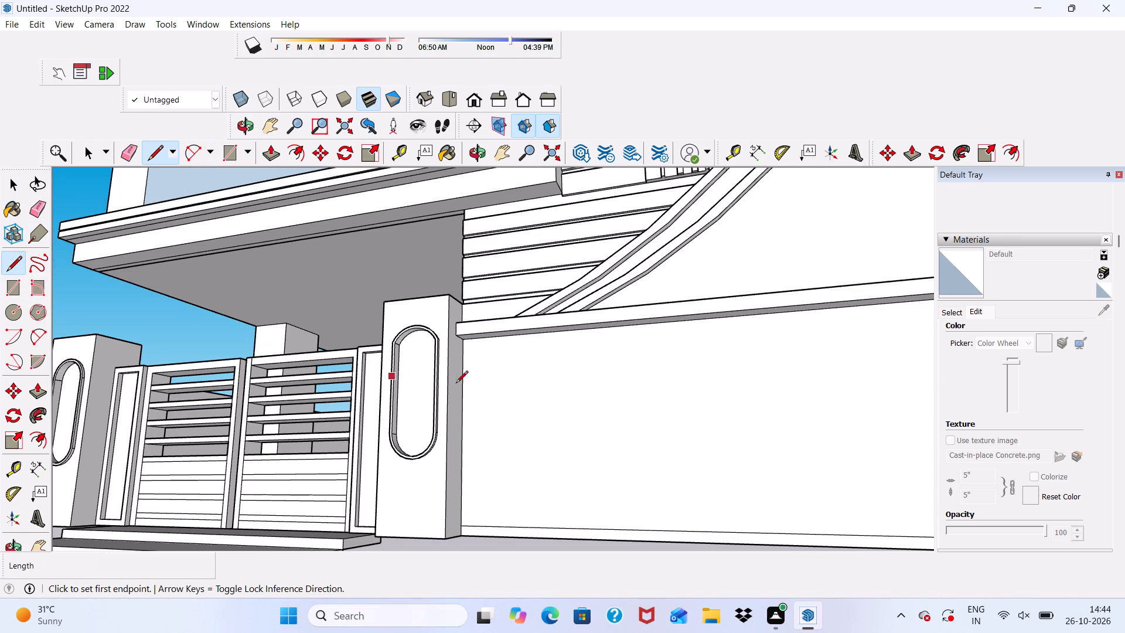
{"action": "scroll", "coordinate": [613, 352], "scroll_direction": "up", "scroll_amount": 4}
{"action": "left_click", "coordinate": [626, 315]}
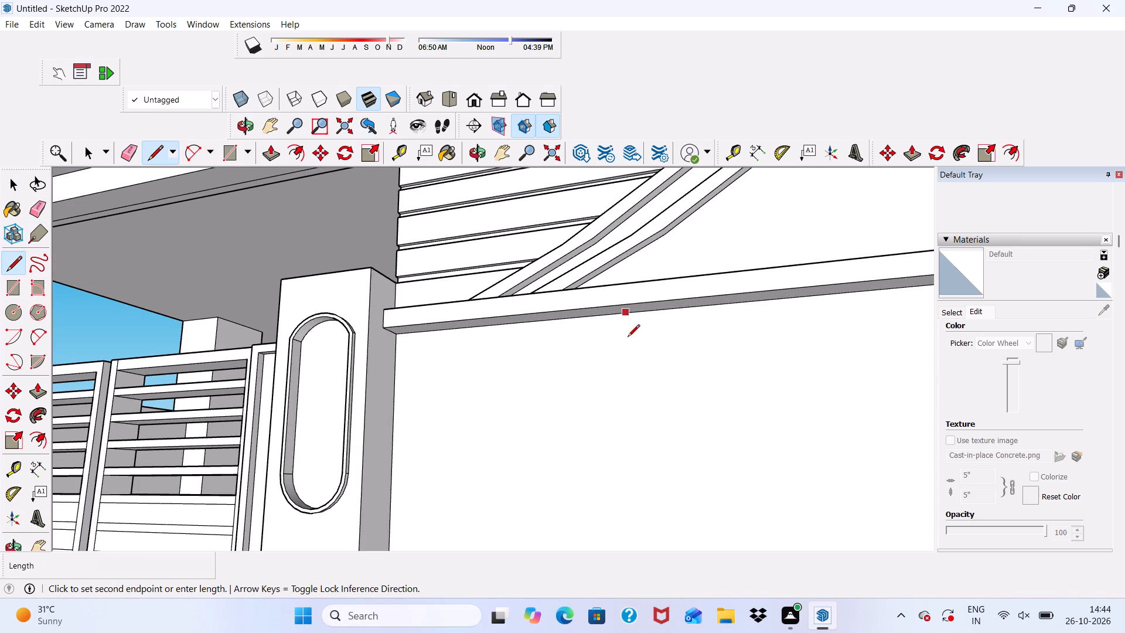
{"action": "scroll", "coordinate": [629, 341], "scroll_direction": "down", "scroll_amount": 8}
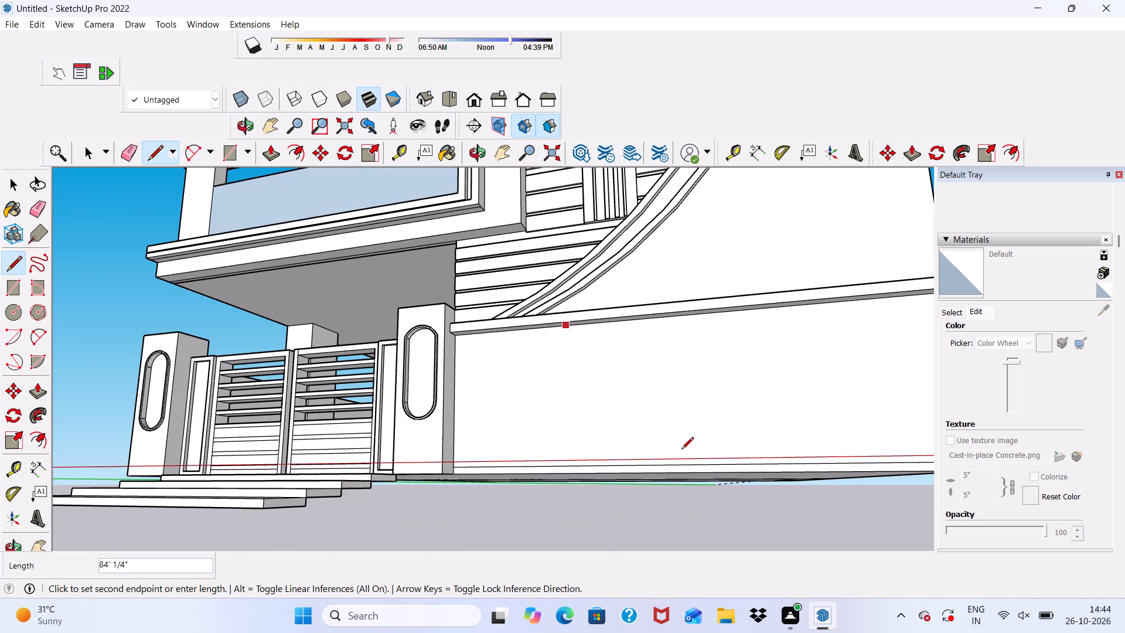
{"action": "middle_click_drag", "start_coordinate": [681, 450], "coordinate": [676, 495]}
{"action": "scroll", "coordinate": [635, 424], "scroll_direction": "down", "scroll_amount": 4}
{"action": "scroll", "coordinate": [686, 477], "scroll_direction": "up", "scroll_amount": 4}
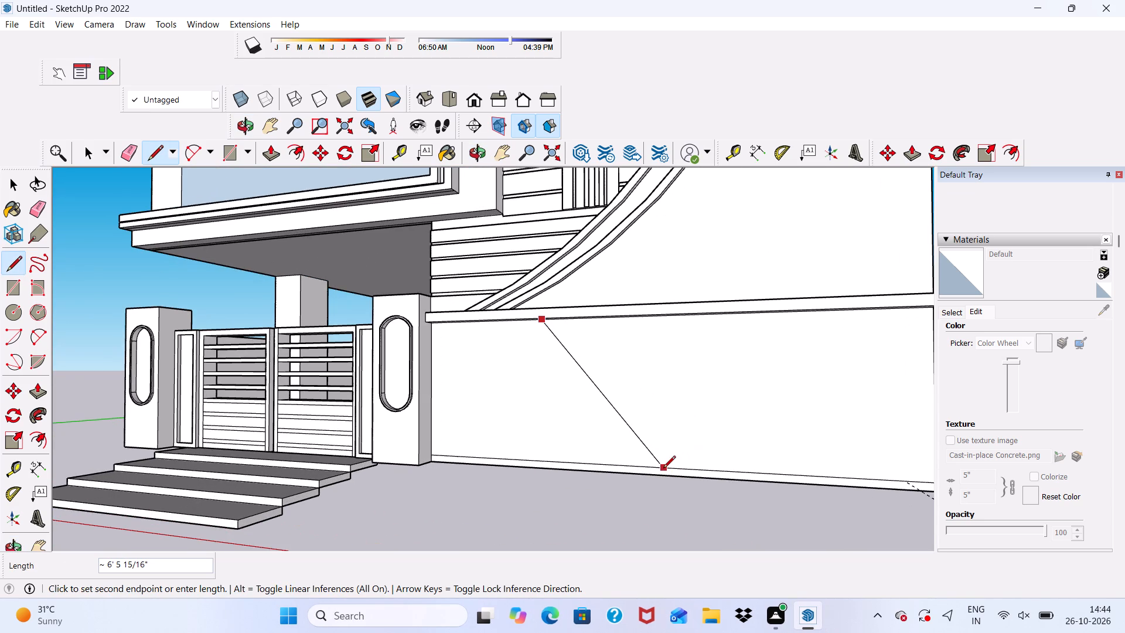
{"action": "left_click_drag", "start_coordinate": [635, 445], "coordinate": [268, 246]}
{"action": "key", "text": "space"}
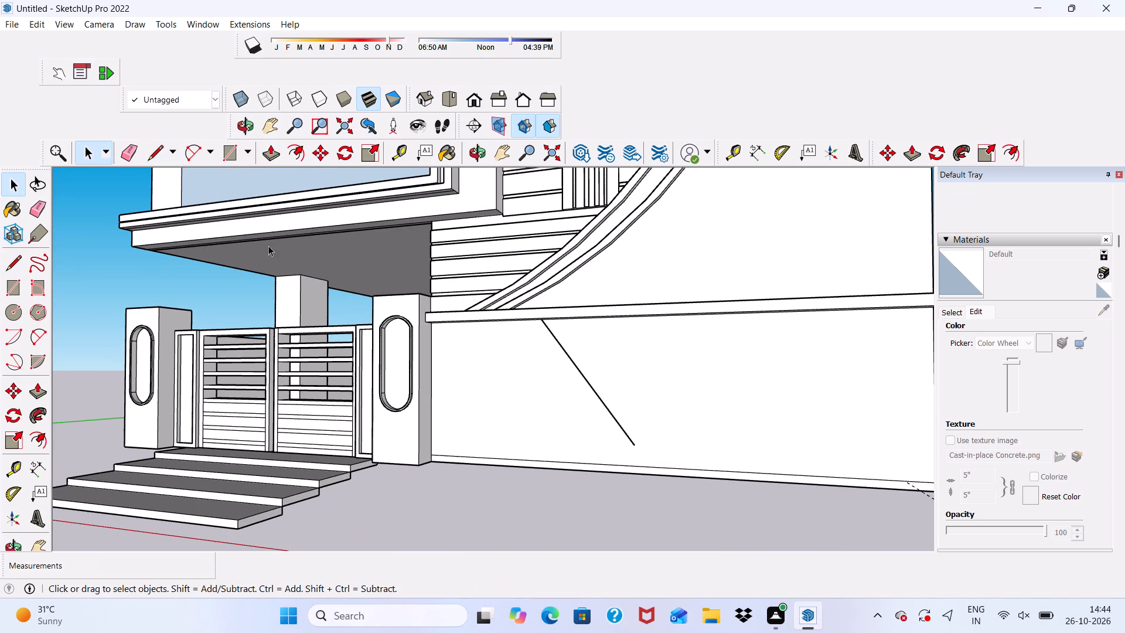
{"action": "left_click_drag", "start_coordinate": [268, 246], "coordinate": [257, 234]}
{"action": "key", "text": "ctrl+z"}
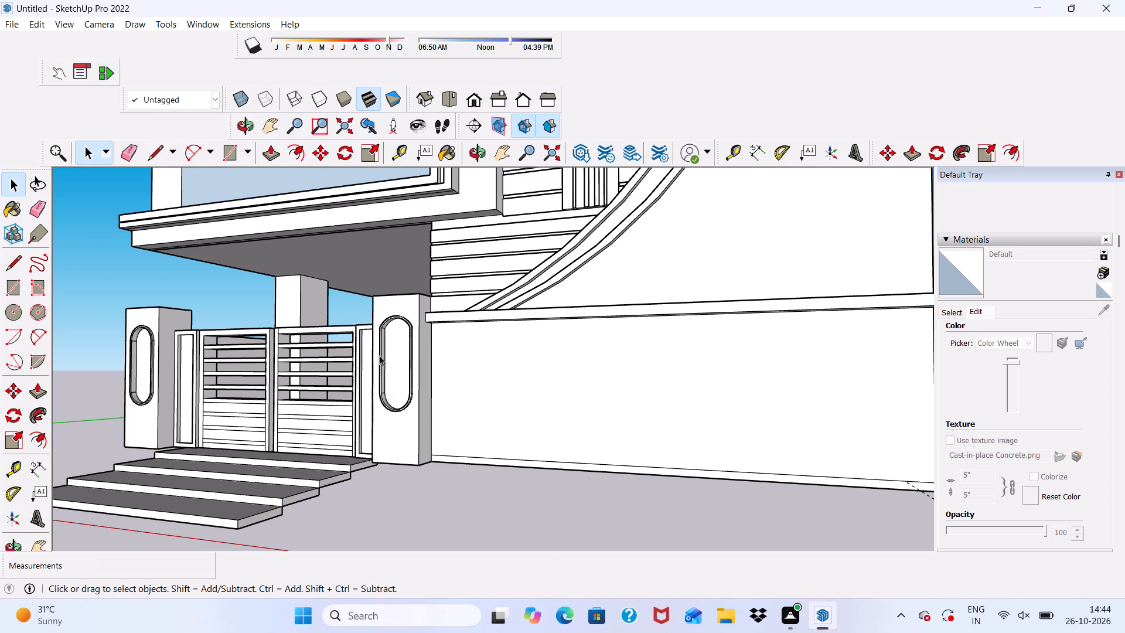
Draw a rectangle about 15' 11 7/8" by 1' 10 3/16" along the plain wall's base, from the pier's base corner to the far end.
{"action": "scroll", "coordinate": [391, 381], "scroll_direction": "down", "scroll_amount": 1}
{"action": "left_click", "coordinate": [228, 154]}
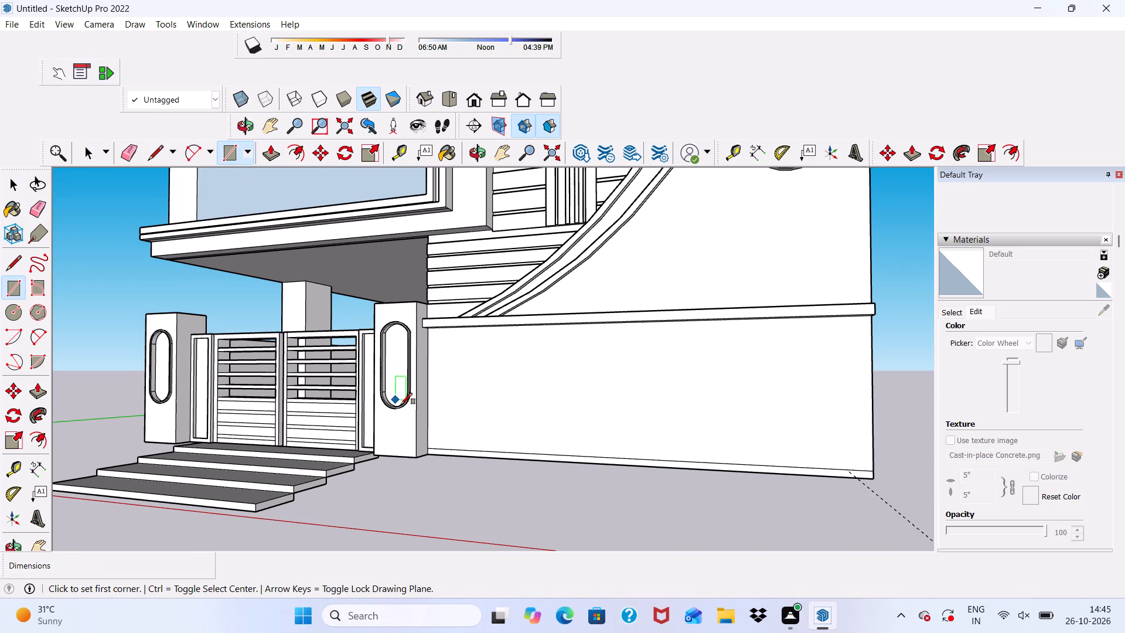
{"action": "scroll", "coordinate": [412, 411], "scroll_direction": "up", "scroll_amount": 3}
{"action": "middle_click_drag", "start_coordinate": [452, 476], "coordinate": [521, 385]}
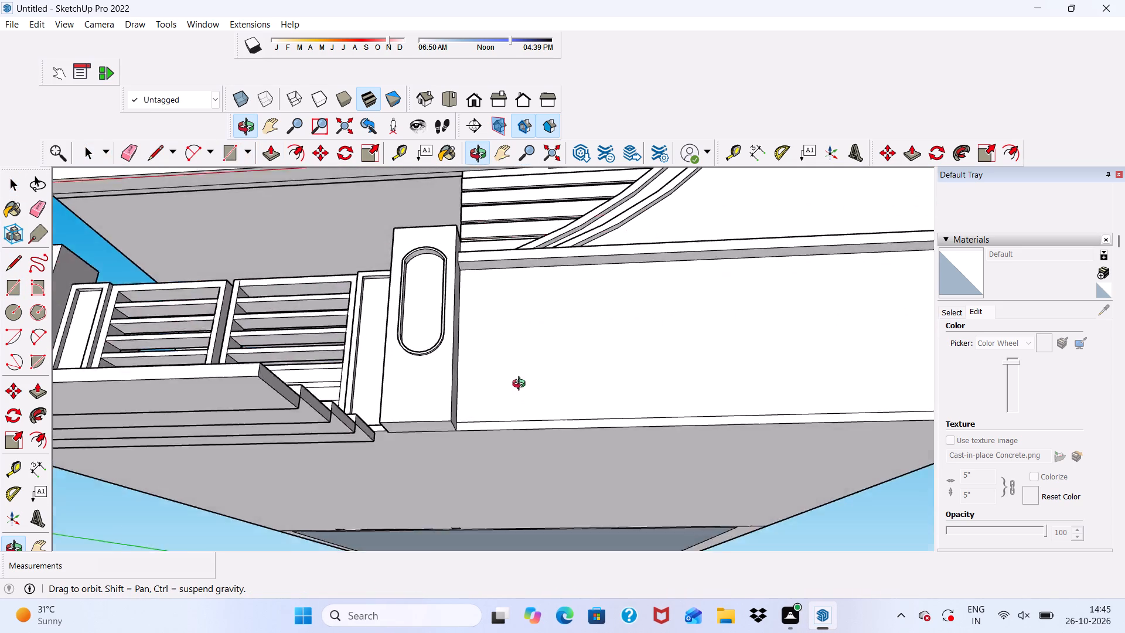
{"action": "middle_click_drag", "start_coordinate": [521, 385], "coordinate": [461, 508]}
{"action": "scroll", "coordinate": [454, 476], "scroll_direction": "up", "scroll_amount": 5}
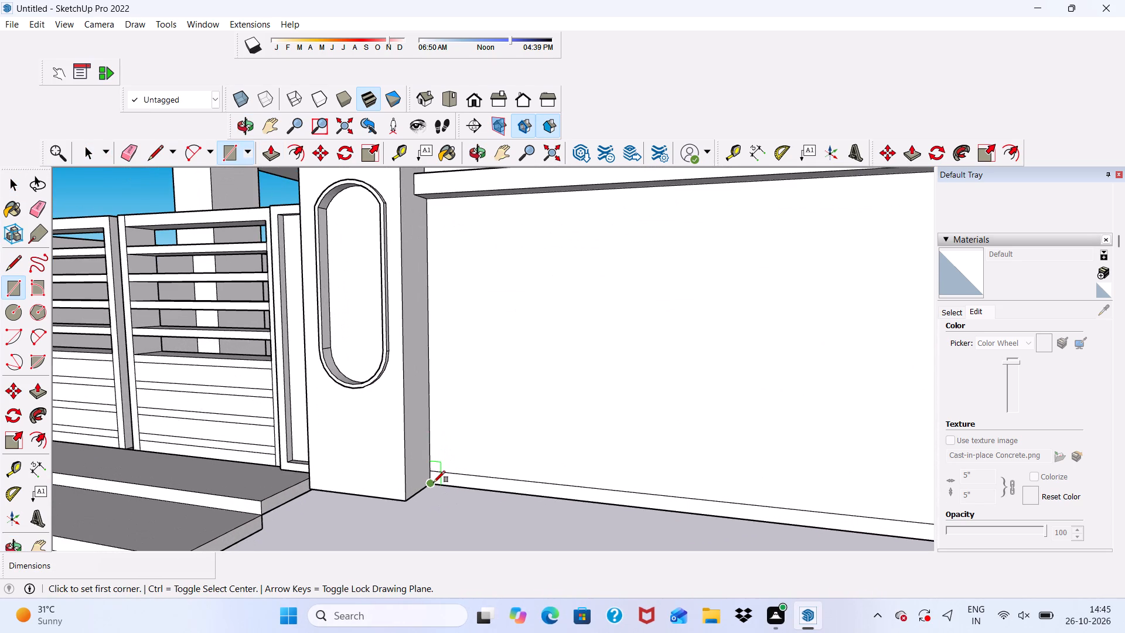
{"action": "left_click", "coordinate": [434, 482]}
{"action": "scroll", "coordinate": [518, 360], "scroll_direction": "down", "scroll_amount": 6}
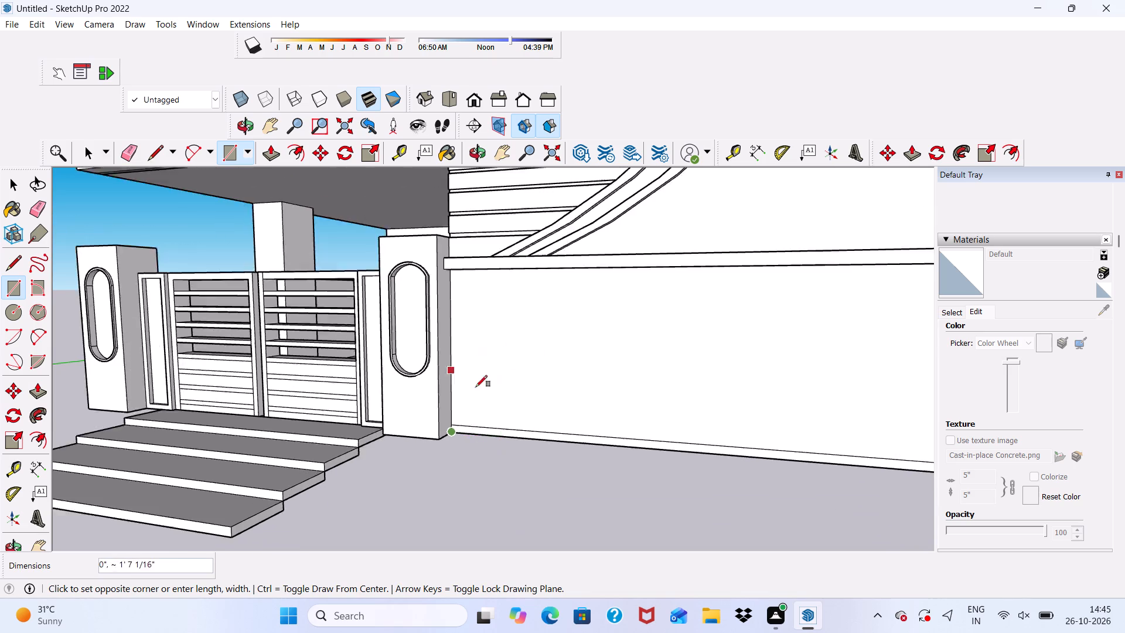
{"action": "scroll", "coordinate": [476, 387], "scroll_direction": "down", "scroll_amount": 4}
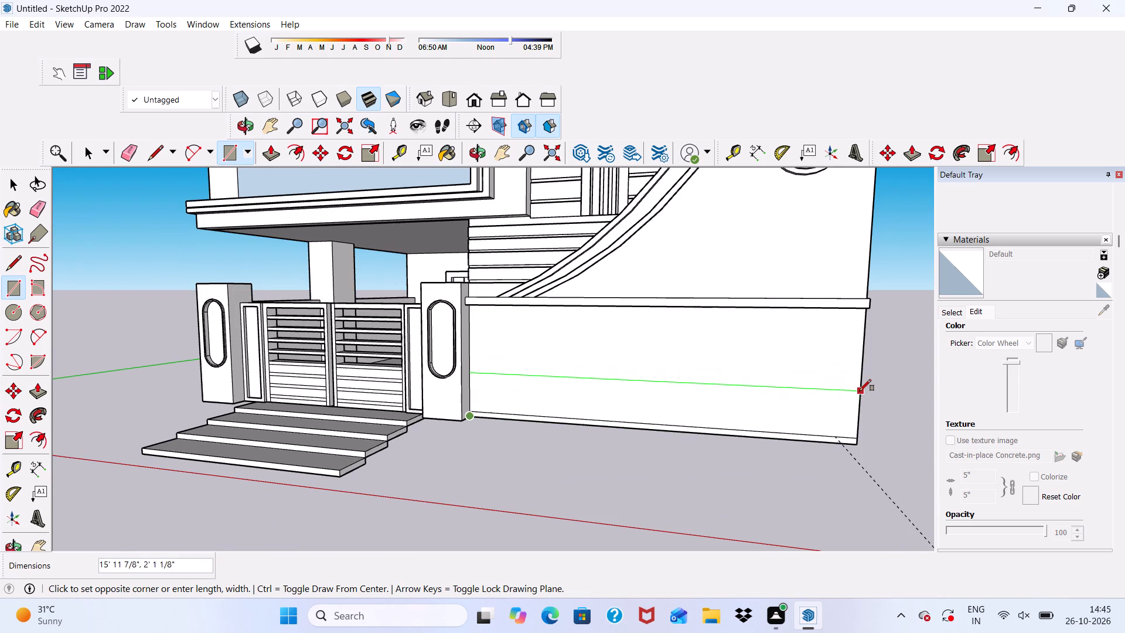
{"action": "left_click", "coordinate": [861, 397]}
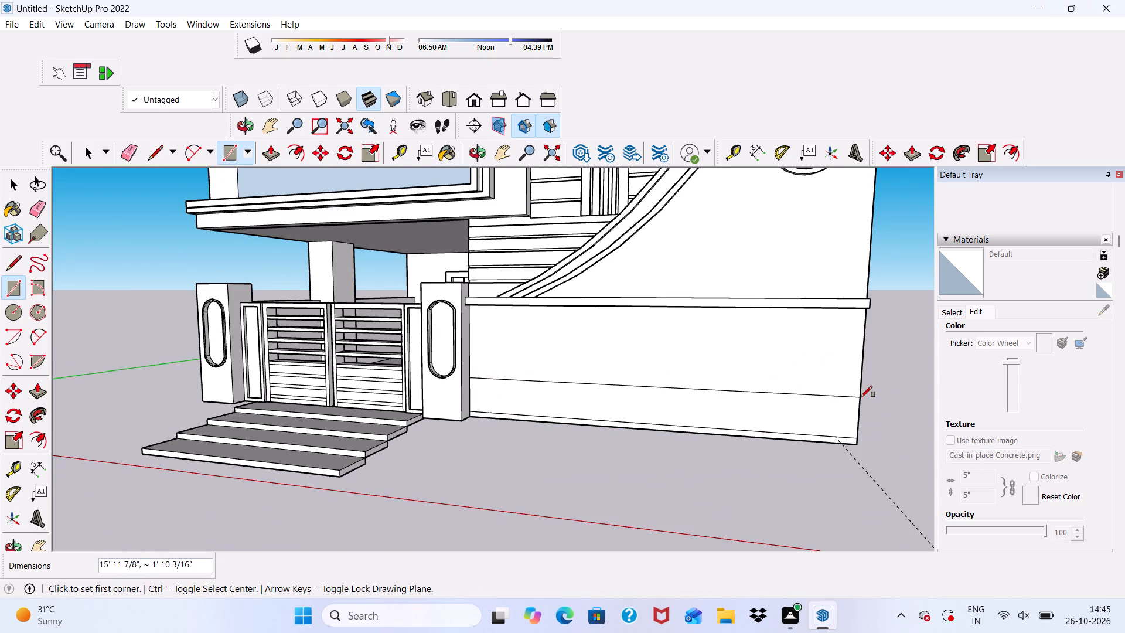
{"action": "key", "text": "space"}
Erase the old horizontal line segments just above the plain wall's bottom edge, undoing any wrongly erased edge.
{"action": "scroll", "coordinate": [471, 326], "scroll_direction": "up", "scroll_amount": 1}
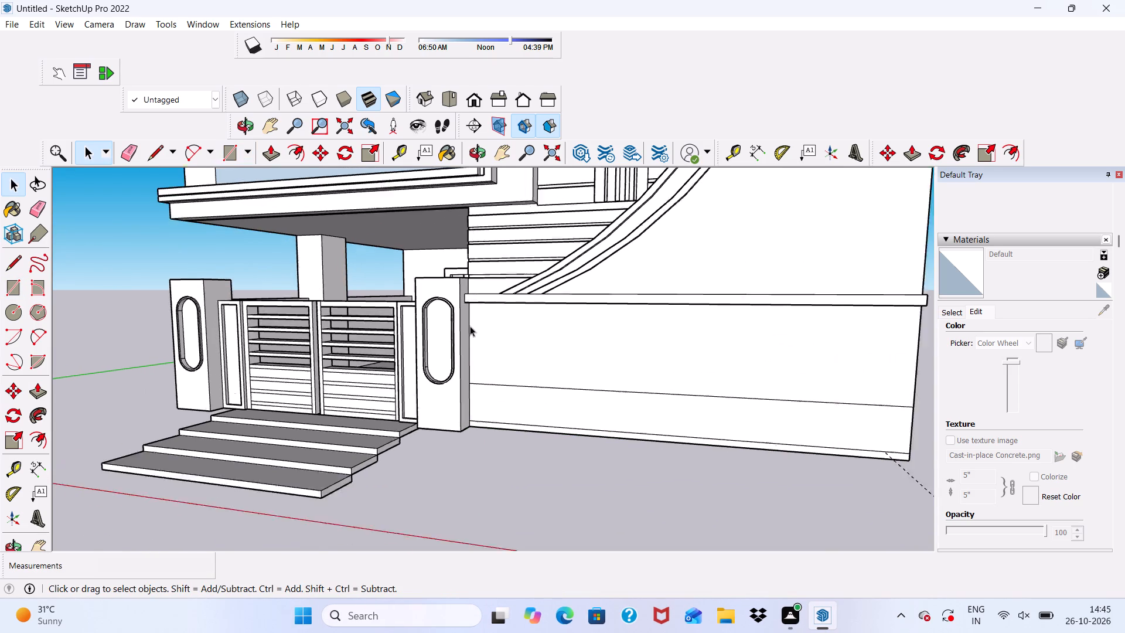
{"action": "scroll", "coordinate": [470, 326], "scroll_direction": "up", "scroll_amount": 1}
{"action": "scroll", "coordinate": [307, 320], "scroll_direction": "up", "scroll_amount": 1}
{"action": "scroll", "coordinate": [138, 130], "scroll_direction": "up", "scroll_amount": 2}
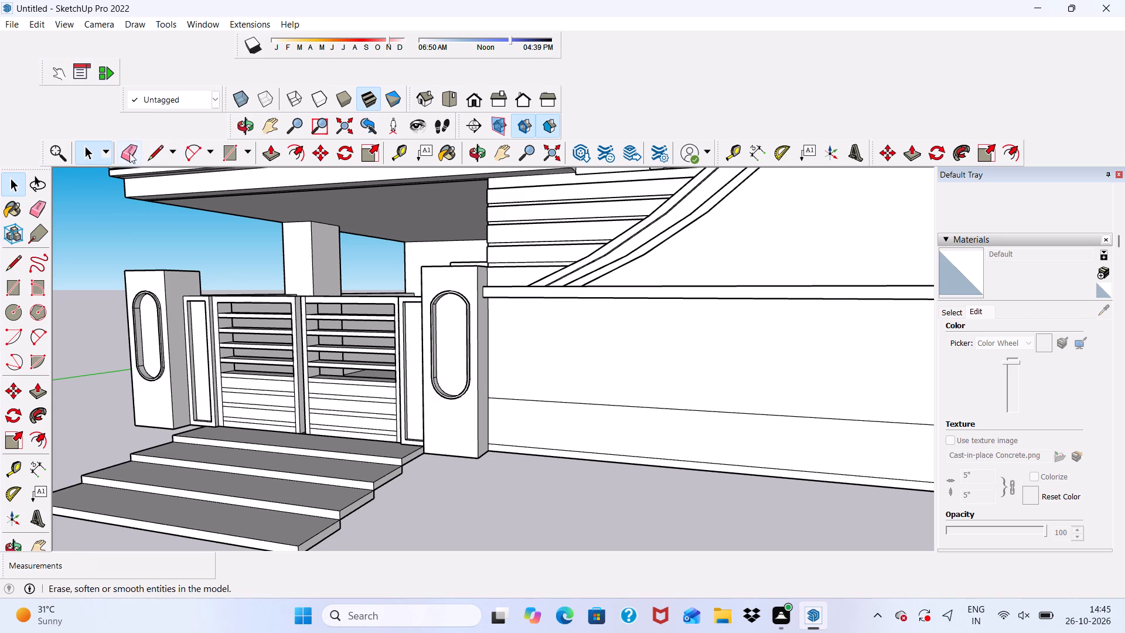
{"action": "left_click", "coordinate": [129, 151]}
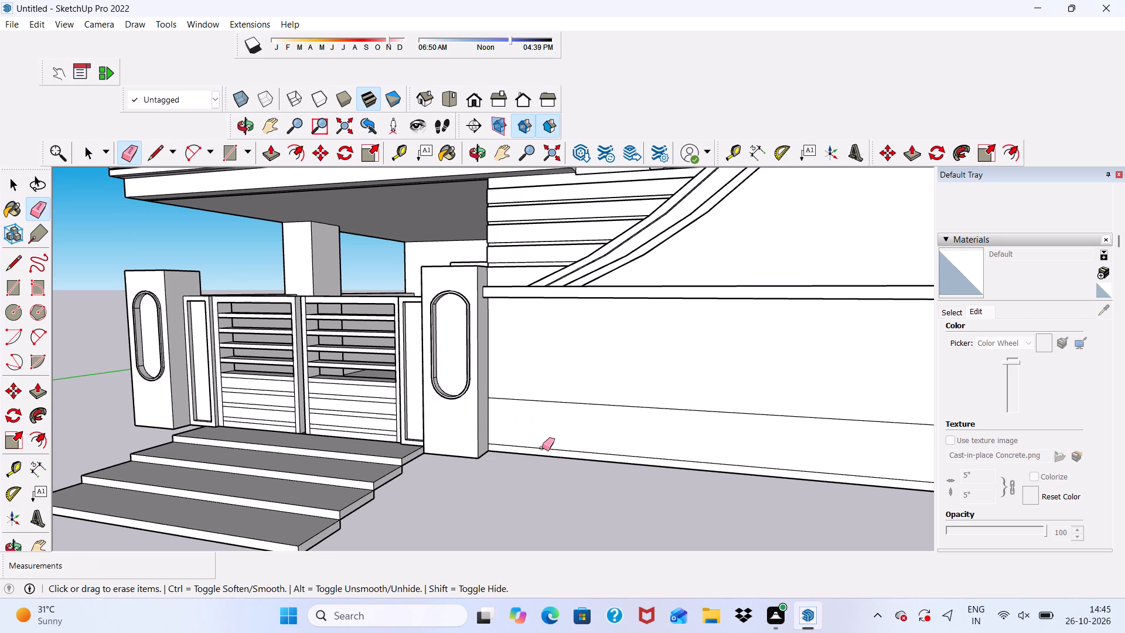
{"action": "left_click", "coordinate": [542, 448]}
{"action": "scroll", "coordinate": [466, 442], "scroll_direction": "down", "scroll_amount": 3}
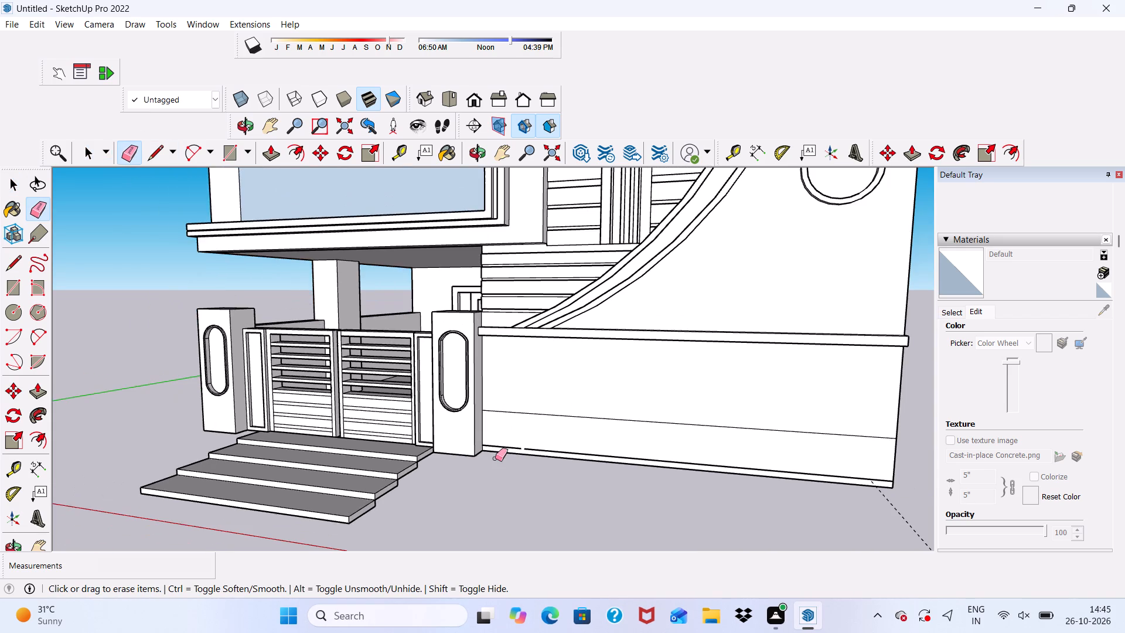
{"action": "scroll", "coordinate": [526, 445], "scroll_direction": "up", "scroll_amount": 3}
{"action": "left_click_drag", "start_coordinate": [526, 445], "coordinate": [546, 458]}
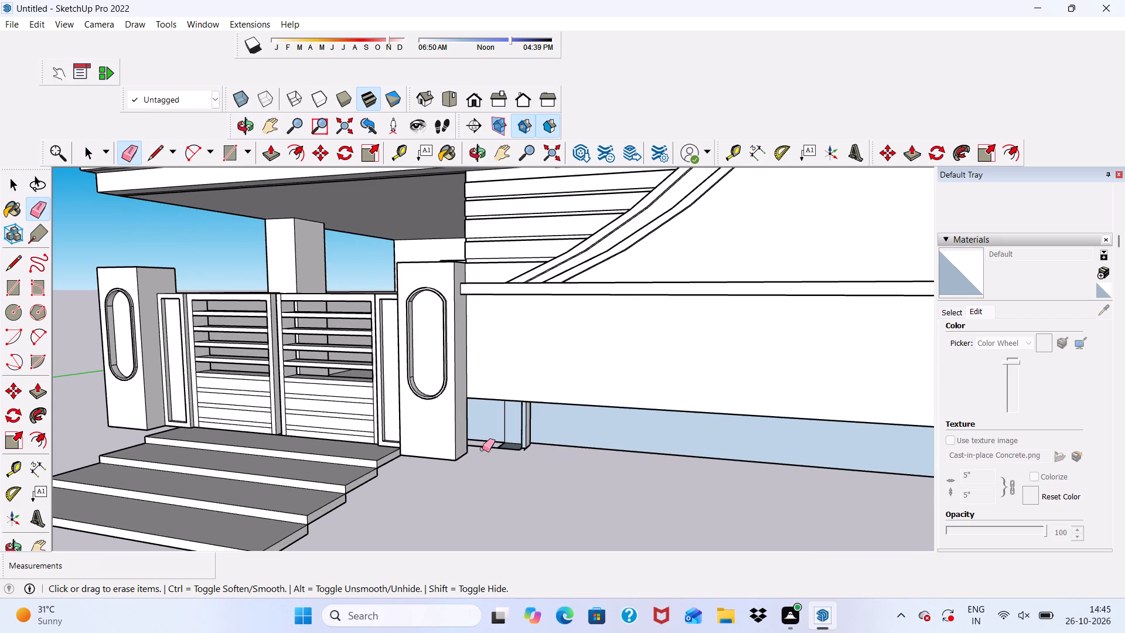
{"action": "key", "text": "ctrl+z"}
{"action": "scroll", "coordinate": [510, 448], "scroll_direction": "up", "scroll_amount": 4}
{"action": "left_click", "coordinate": [510, 447]}
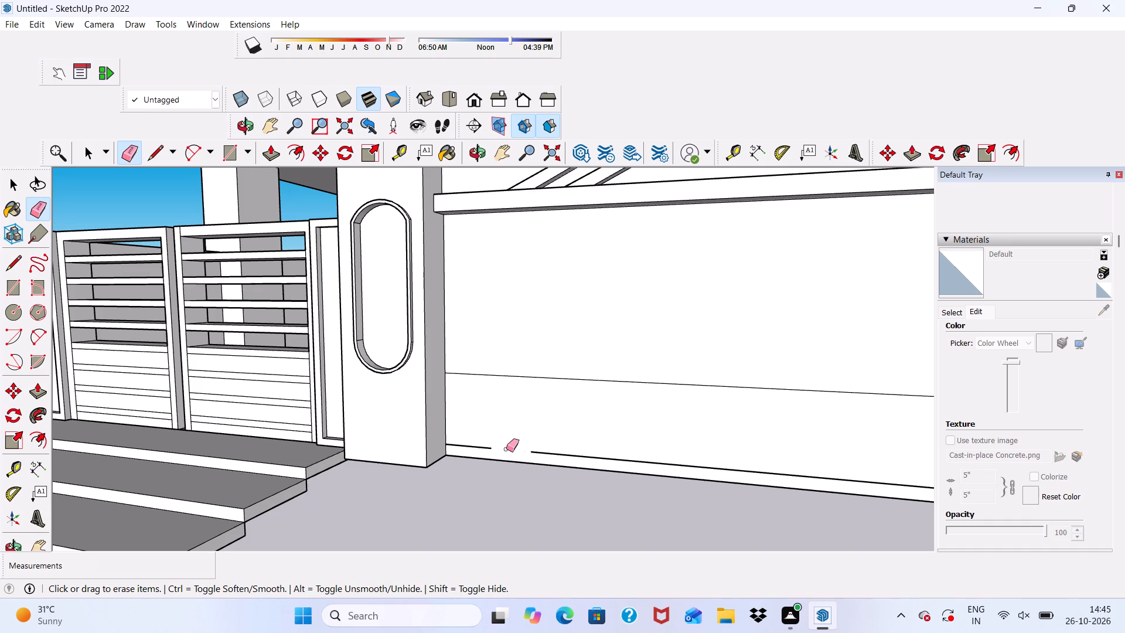
{"action": "left_click_drag", "start_coordinate": [495, 442], "coordinate": [472, 447]}
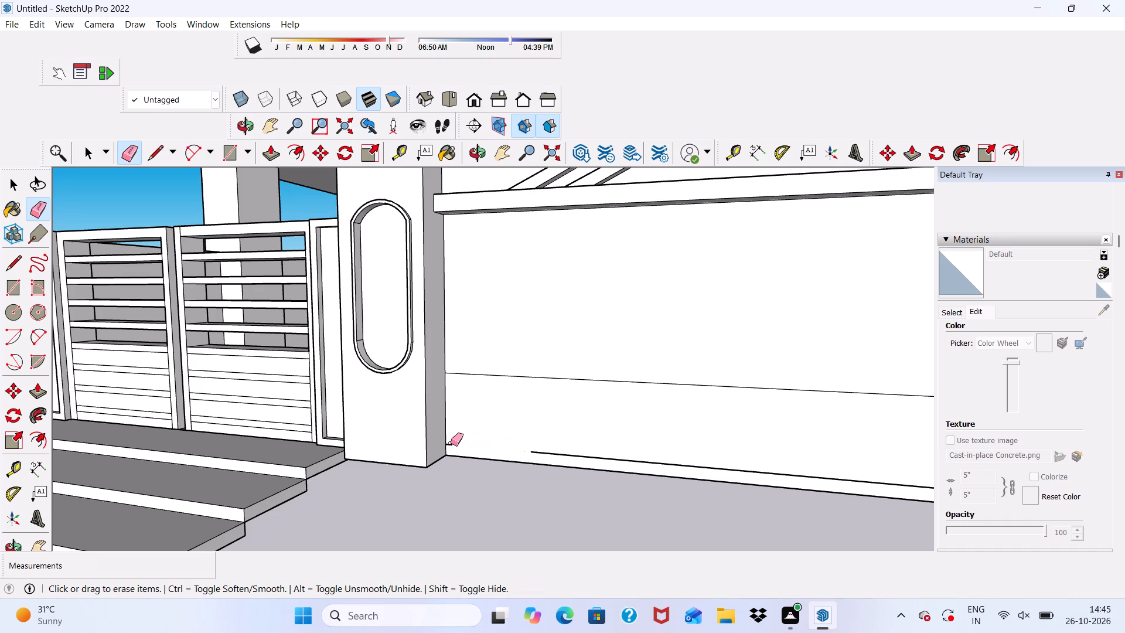
{"action": "left_click", "coordinate": [451, 443]}
{"action": "double_click", "coordinate": [451, 443]}
{"action": "left_click", "coordinate": [450, 443]}
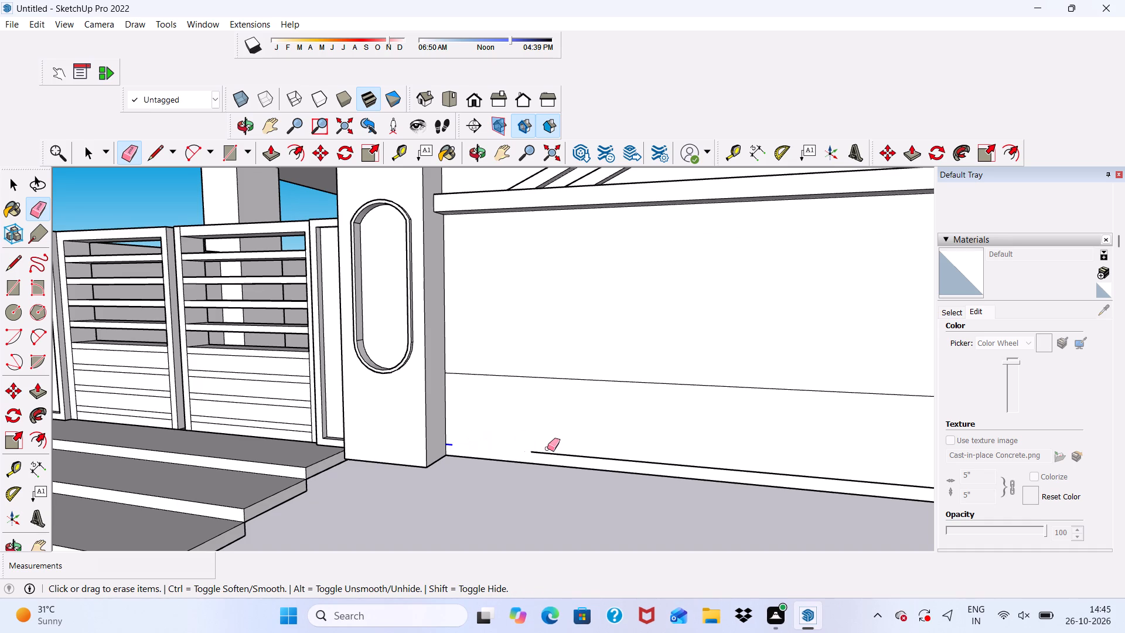
{"action": "left_click_drag", "start_coordinate": [547, 448], "coordinate": [551, 456]}
{"action": "scroll", "coordinate": [437, 431], "scroll_direction": "down", "scroll_amount": 8}
{"action": "key", "text": "space"}
Abandon a line begun under the horizontal band and undo the latest edge erasures along the plain wall's base.
{"action": "scroll", "coordinate": [582, 418], "scroll_direction": "up", "scroll_amount": 3}
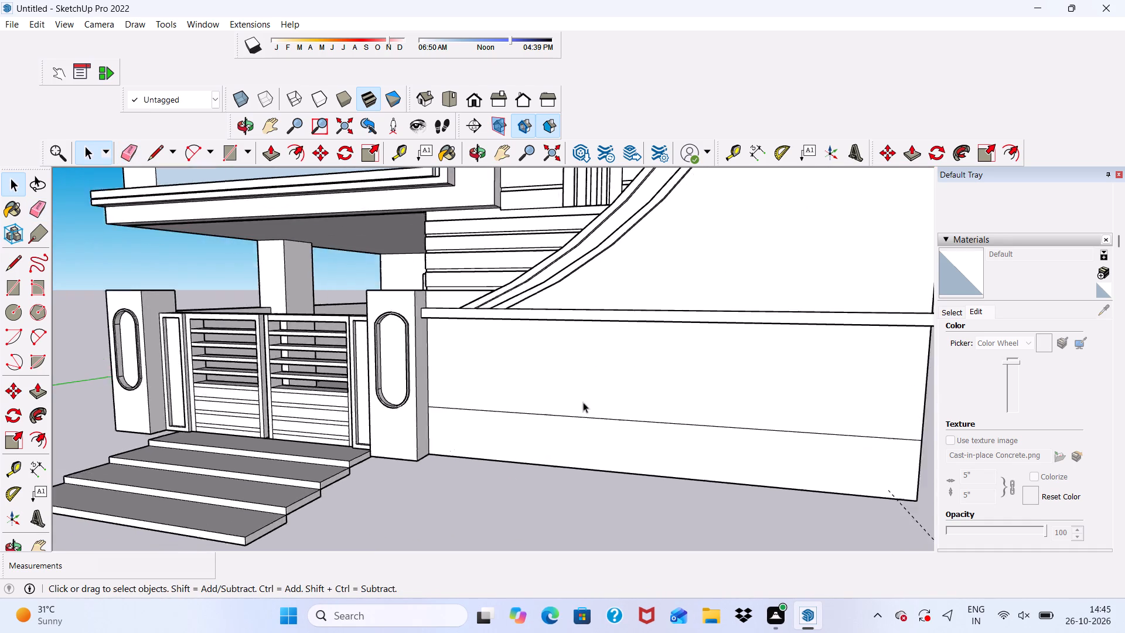
{"action": "scroll", "coordinate": [583, 402], "scroll_direction": "up", "scroll_amount": 1}
{"action": "scroll", "coordinate": [545, 388], "scroll_direction": "down", "scroll_amount": 2}
{"action": "middle_click_drag", "start_coordinate": [492, 391], "coordinate": [561, 367]}
{"action": "scroll", "coordinate": [537, 369], "scroll_direction": "up", "scroll_amount": 1}
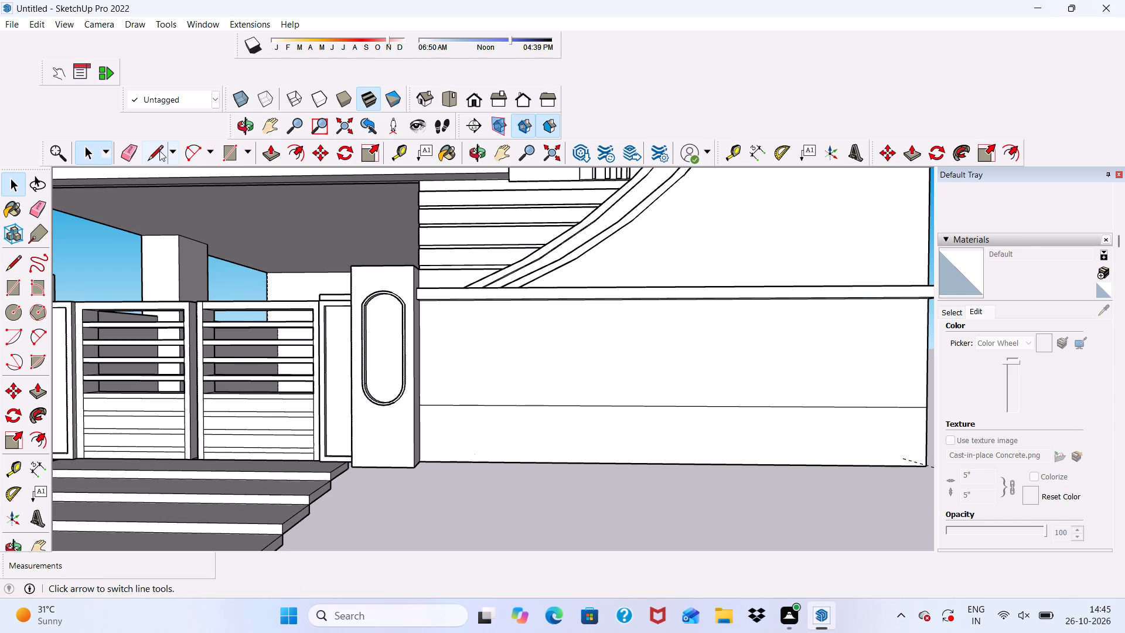
{"action": "left_click", "coordinate": [159, 151]}
{"action": "scroll", "coordinate": [154, 150], "scroll_direction": "down", "scroll_amount": 4}
{"action": "middle_click_drag", "start_coordinate": [432, 266], "coordinate": [381, 234]}
{"action": "scroll", "coordinate": [424, 278], "scroll_direction": "up", "scroll_amount": 8}
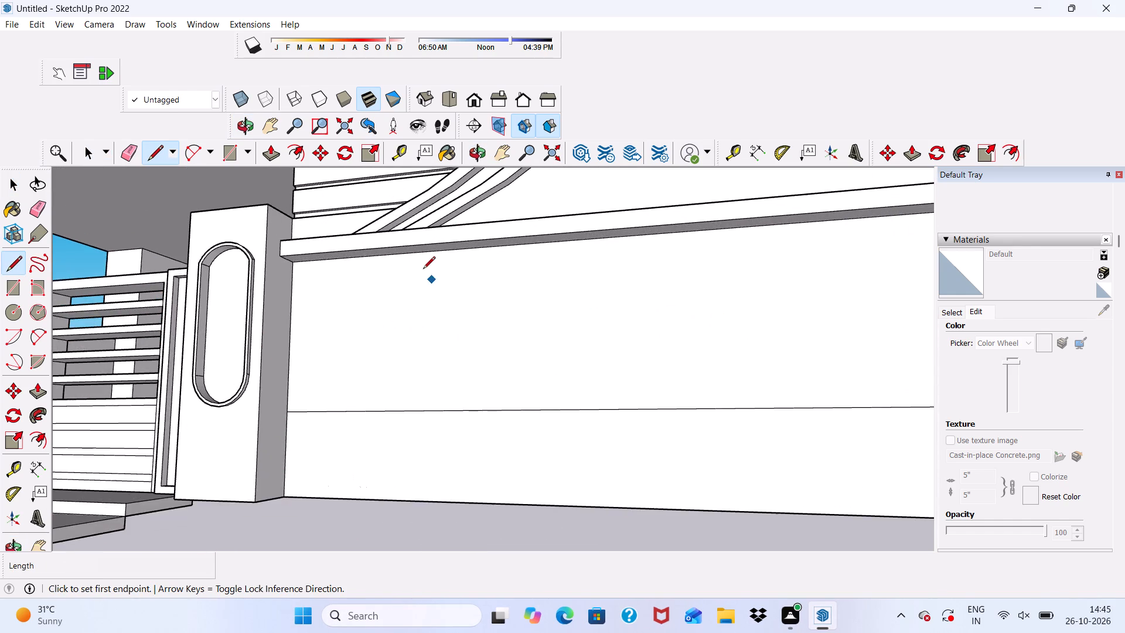
{"action": "scroll", "coordinate": [421, 258], "scroll_direction": "up", "scroll_amount": 1}
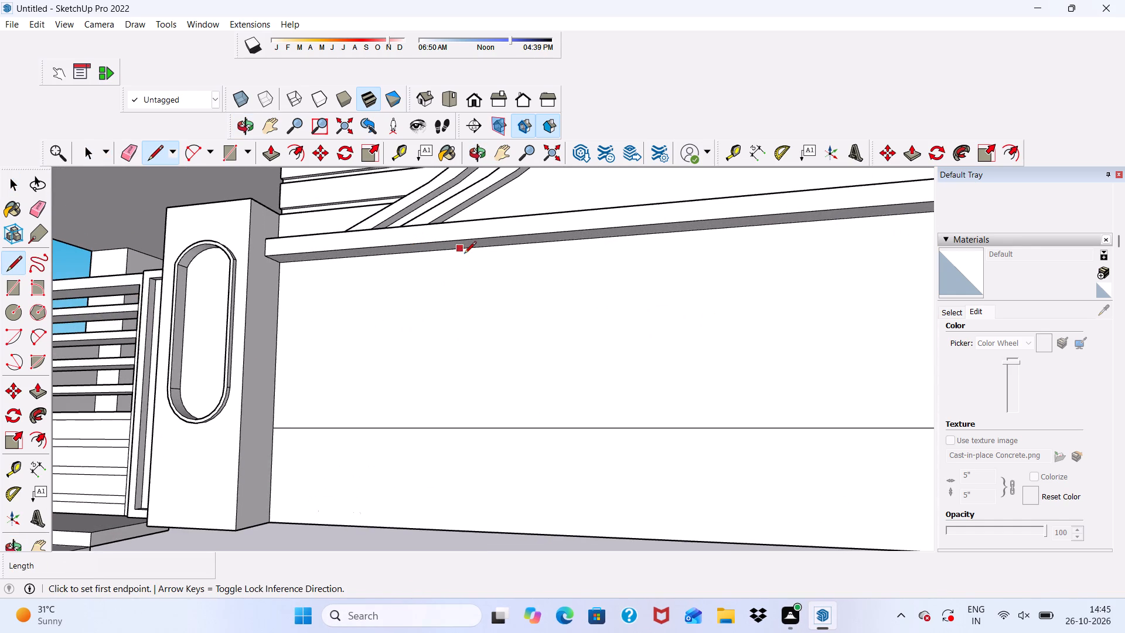
{"action": "left_click", "coordinate": [465, 255]}
{"action": "key", "text": "ctrl+z"}
{"action": "right_click_drag", "start_coordinate": [428, 267], "coordinate": [423, 267]}
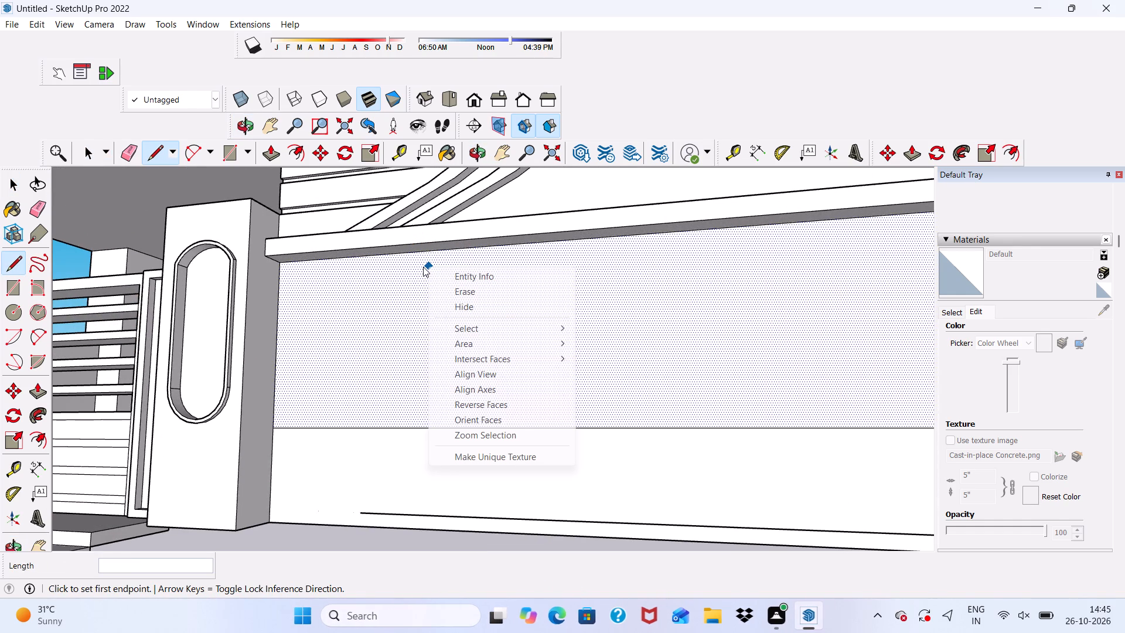
{"action": "left_click", "coordinate": [79, 256]}
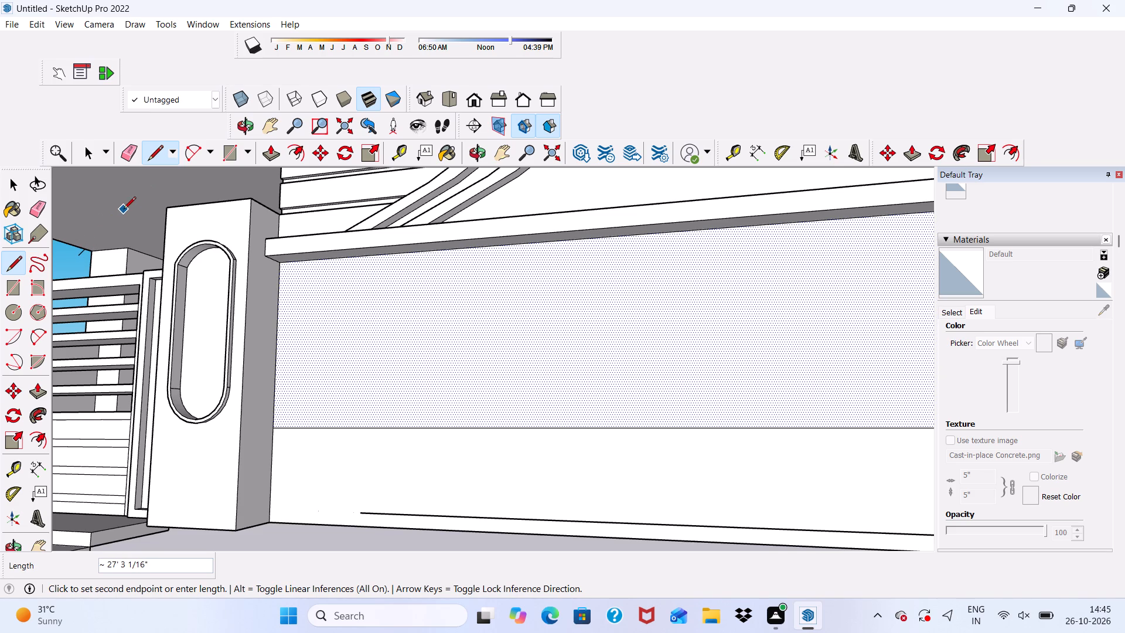
{"action": "key", "text": "ctrl+z"}
{"action": "left_click_drag", "start_coordinate": [155, 283], "coordinate": [309, 361]}
{"action": "key", "text": "space"}
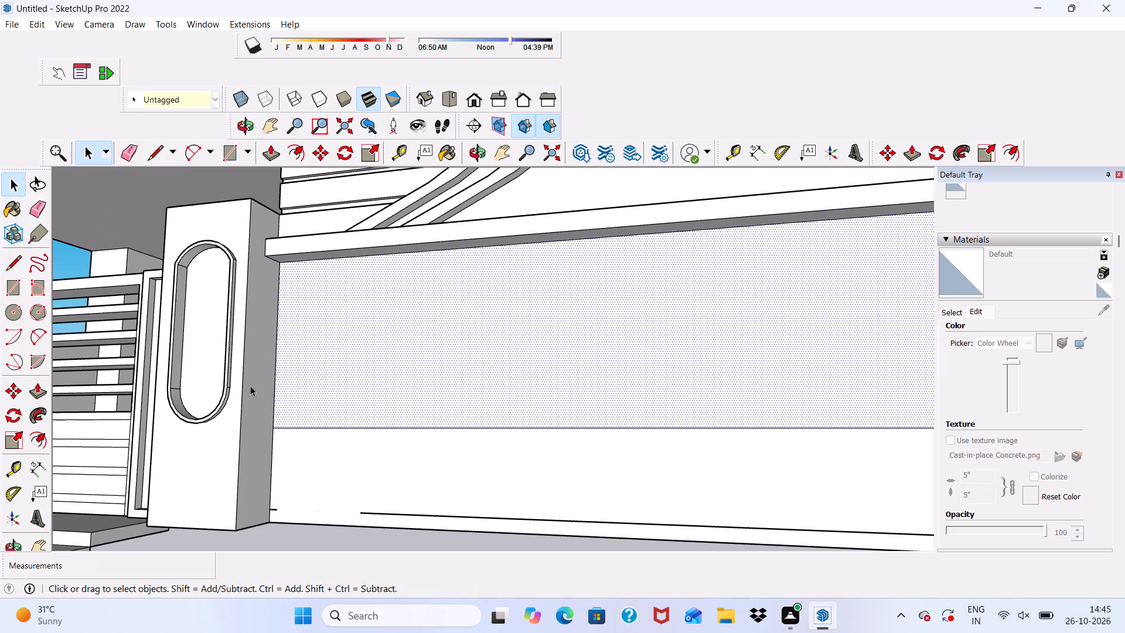
Draw a diagonal line about 4' 6 5/8" long from the band's underside down to the plain wall's horizontal dividing line.
{"action": "left_click", "coordinate": [152, 152]}
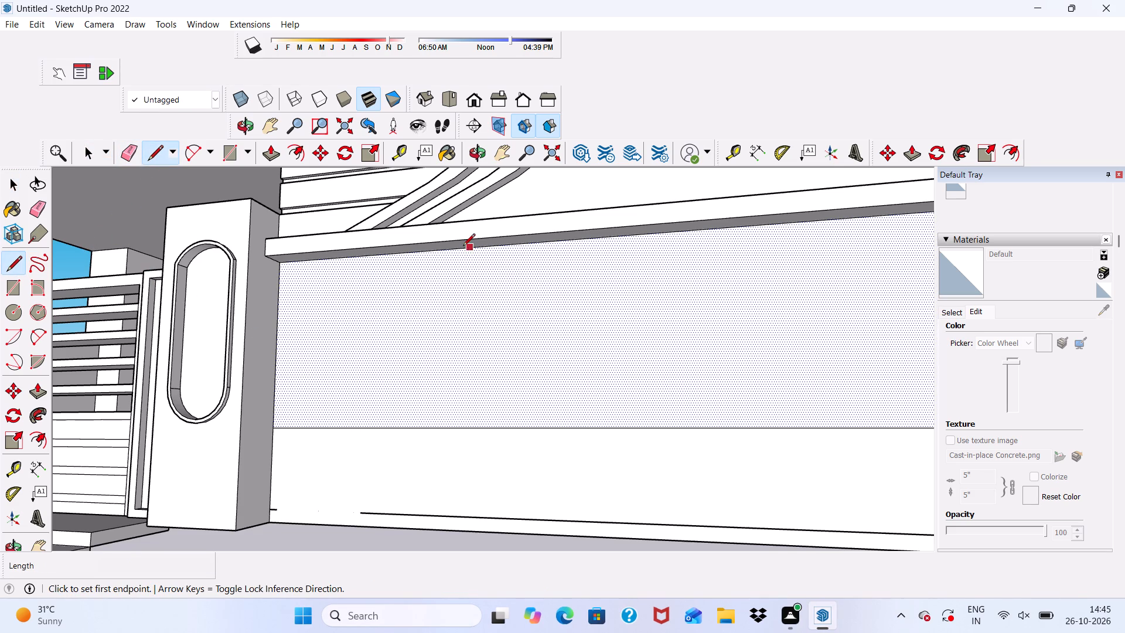
{"action": "left_click", "coordinate": [463, 249]}
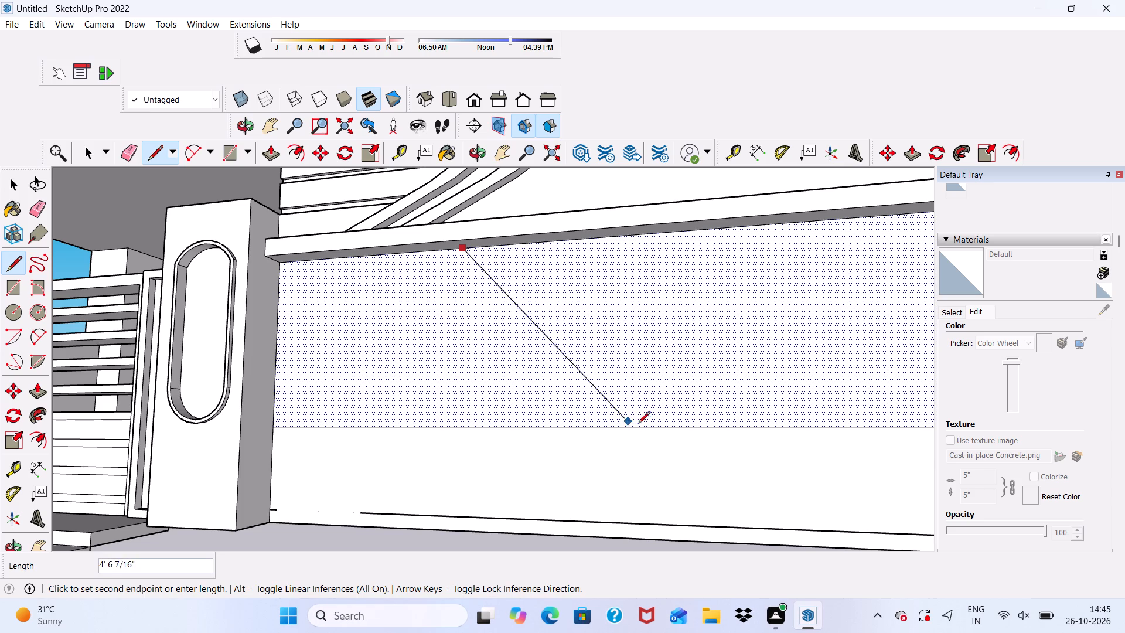
{"action": "scroll", "coordinate": [634, 430], "scroll_direction": "up", "scroll_amount": 1}
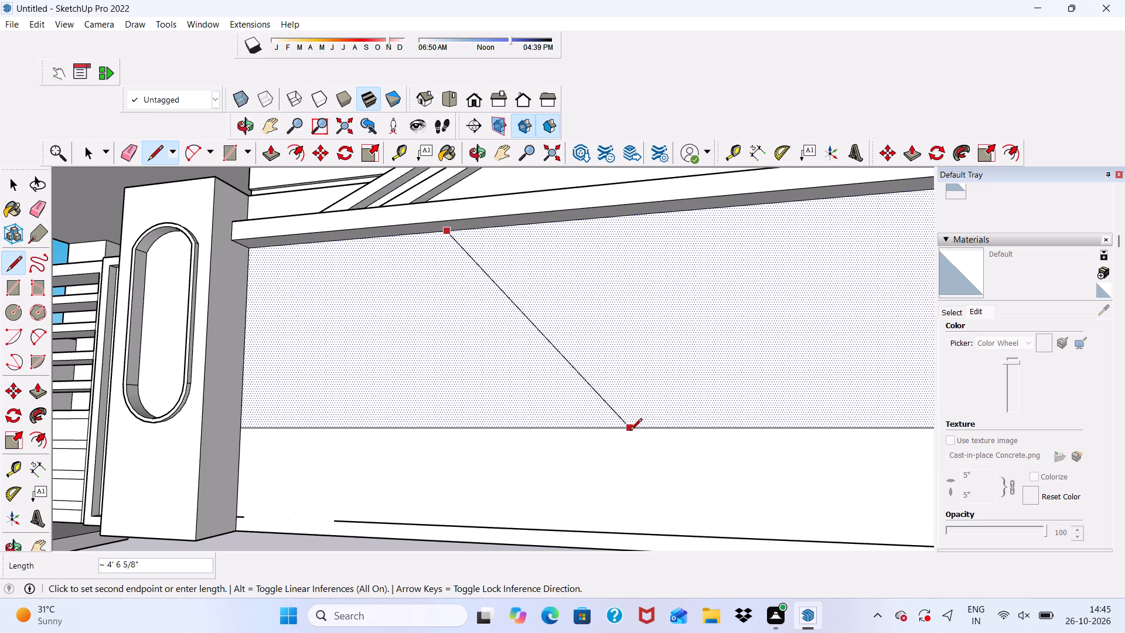
{"action": "left_click", "coordinate": [630, 431]}
{"action": "scroll", "coordinate": [529, 399], "scroll_direction": "down", "scroll_amount": 4}
{"action": "key", "text": "space"}
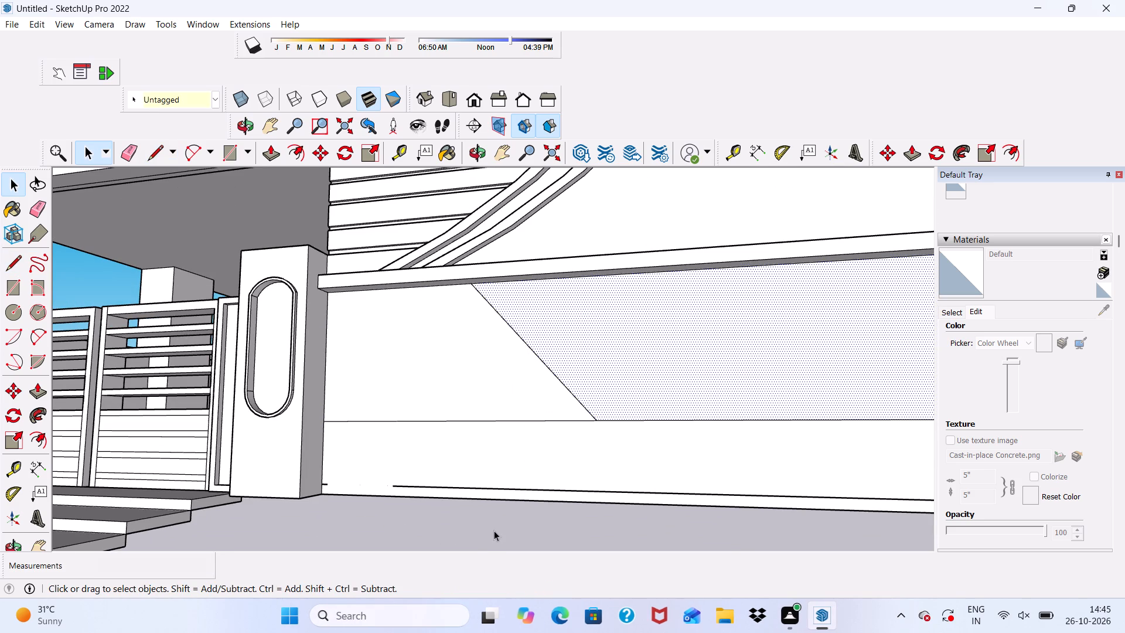
{"action": "left_click", "coordinate": [494, 530]}
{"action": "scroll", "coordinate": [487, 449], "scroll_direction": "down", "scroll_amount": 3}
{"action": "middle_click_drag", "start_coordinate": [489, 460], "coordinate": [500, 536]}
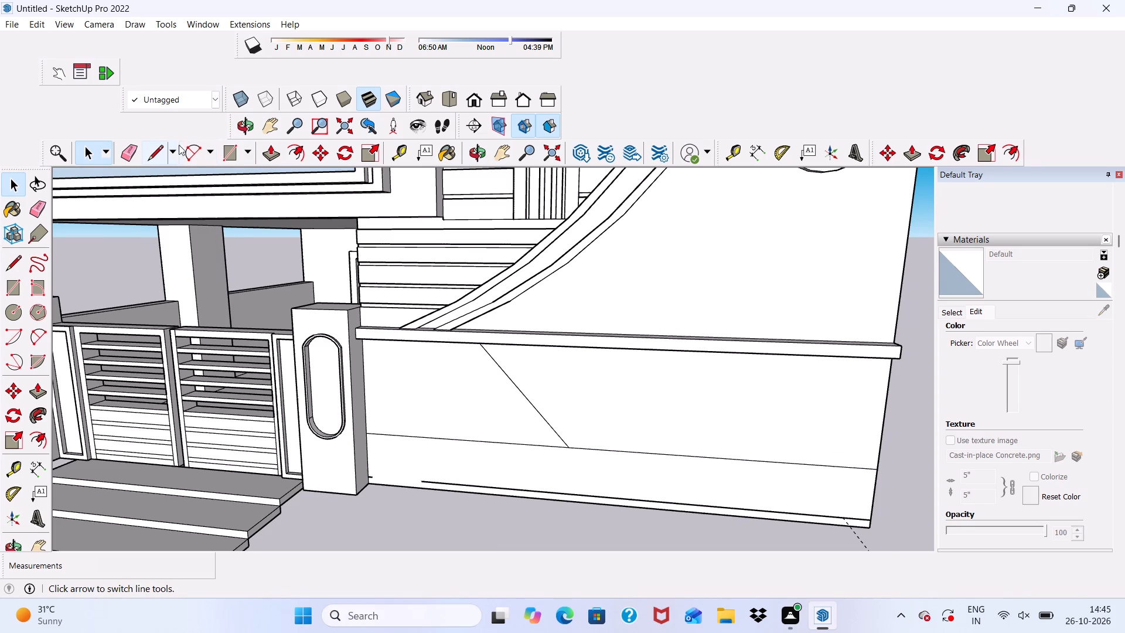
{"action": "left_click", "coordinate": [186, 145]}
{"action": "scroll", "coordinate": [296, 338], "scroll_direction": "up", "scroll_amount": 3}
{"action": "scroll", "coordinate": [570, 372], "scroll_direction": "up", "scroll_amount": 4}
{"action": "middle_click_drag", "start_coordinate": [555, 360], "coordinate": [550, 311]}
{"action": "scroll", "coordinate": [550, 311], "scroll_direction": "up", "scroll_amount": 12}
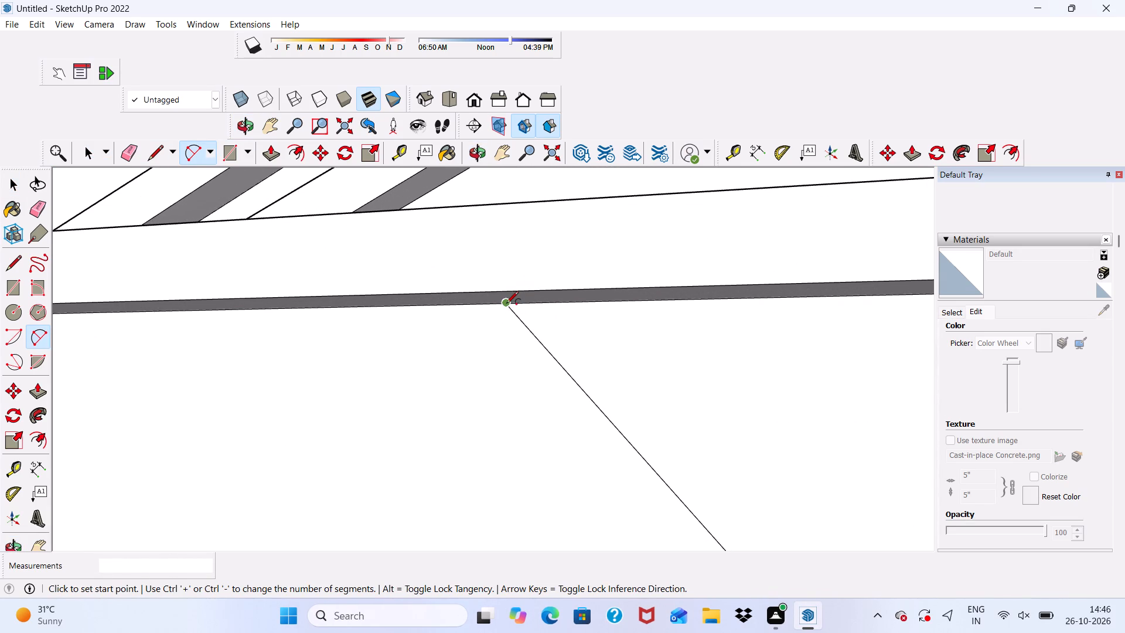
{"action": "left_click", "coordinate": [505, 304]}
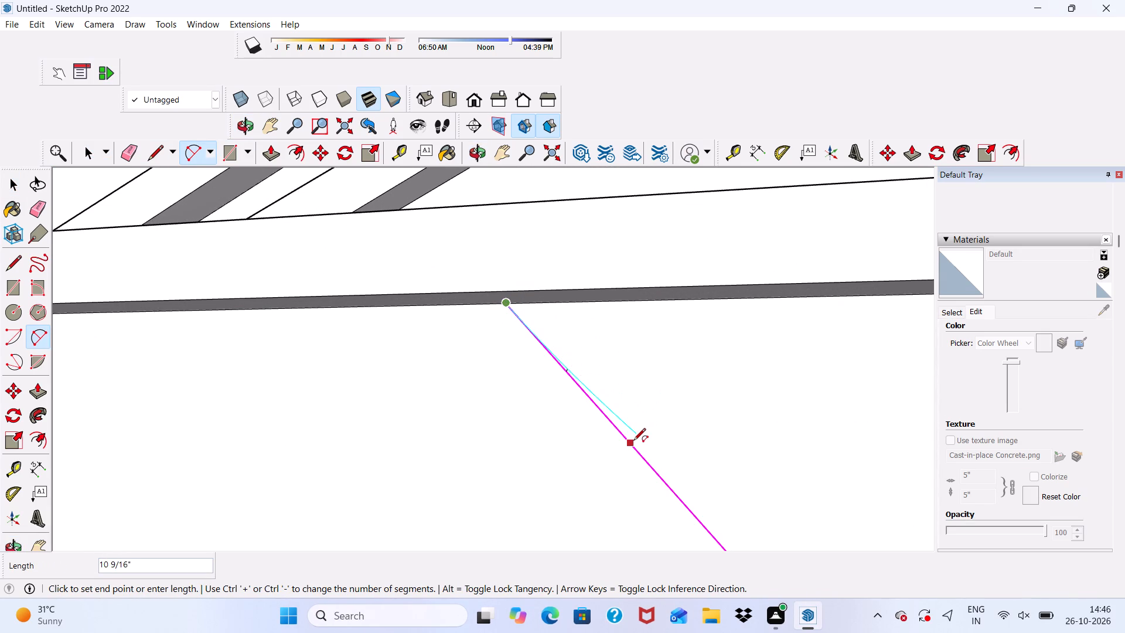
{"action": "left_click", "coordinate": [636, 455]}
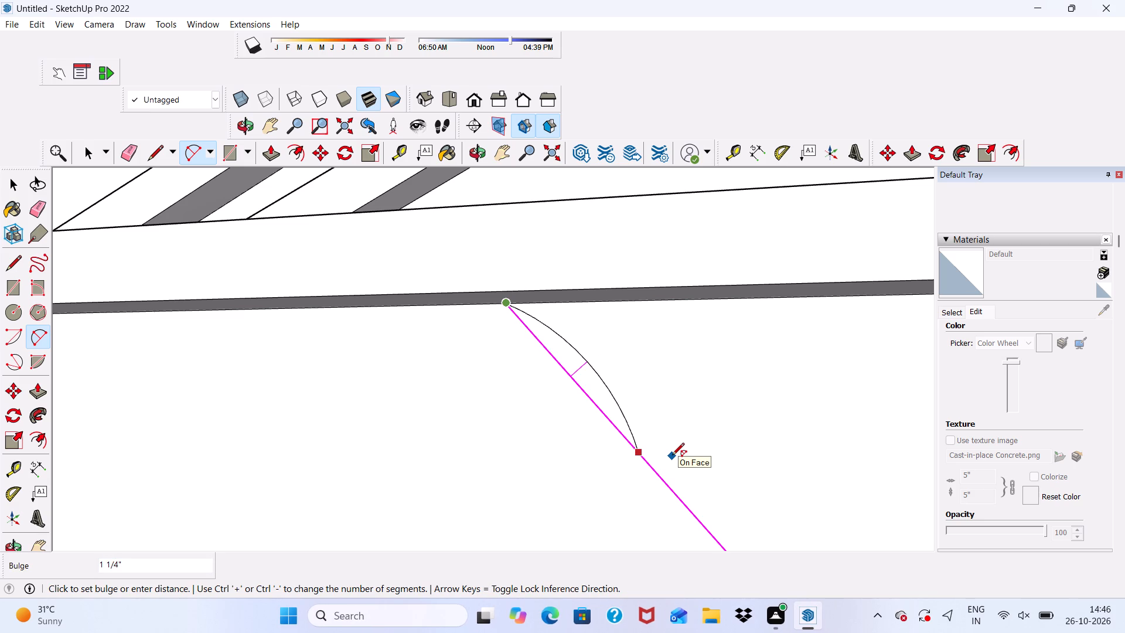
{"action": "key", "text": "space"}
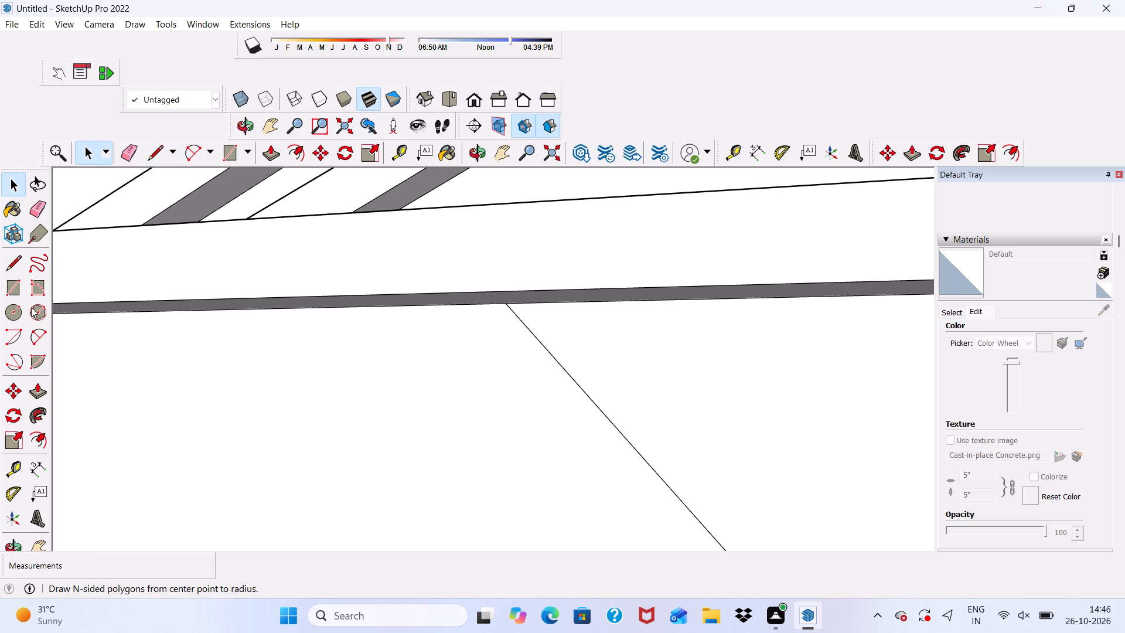
Draw a 2-point arc from the diagonal's top end to a point about 2' down it, bulging outward about 2".
{"action": "left_click", "coordinate": [38, 344]}
{"action": "scroll", "coordinate": [548, 356], "scroll_direction": "up", "scroll_amount": 3}
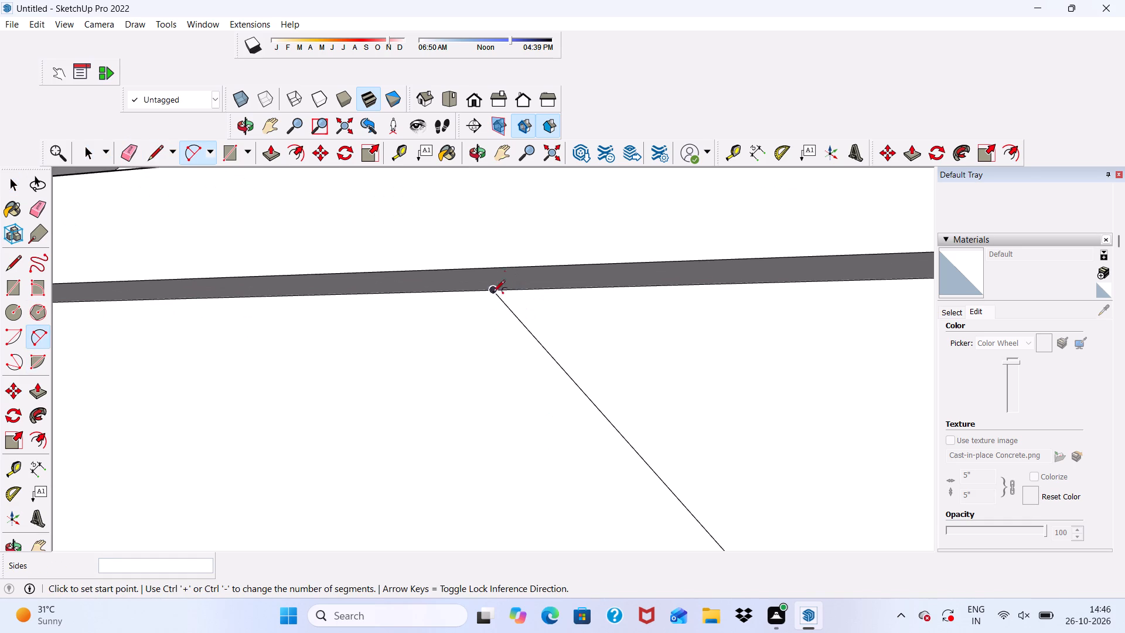
{"action": "scroll", "coordinate": [493, 298], "scroll_direction": "up", "scroll_amount": 2}
{"action": "left_click", "coordinate": [496, 294]}
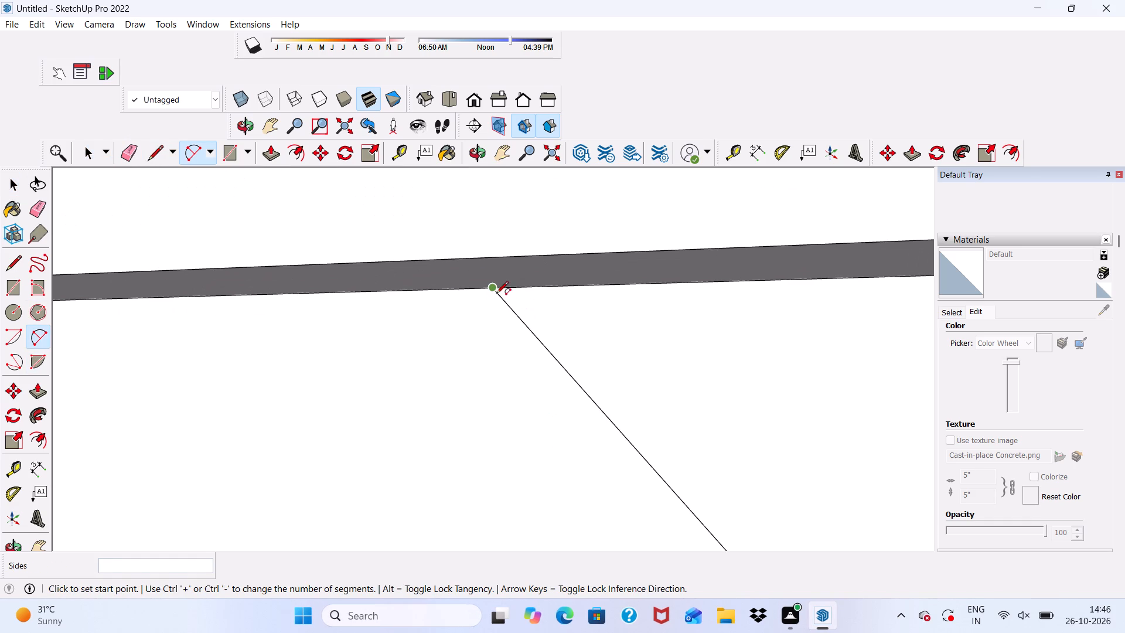
{"action": "scroll", "coordinate": [560, 350], "scroll_direction": "down", "scroll_amount": 3}
{"action": "scroll", "coordinate": [668, 396], "scroll_direction": "down", "scroll_amount": 12}
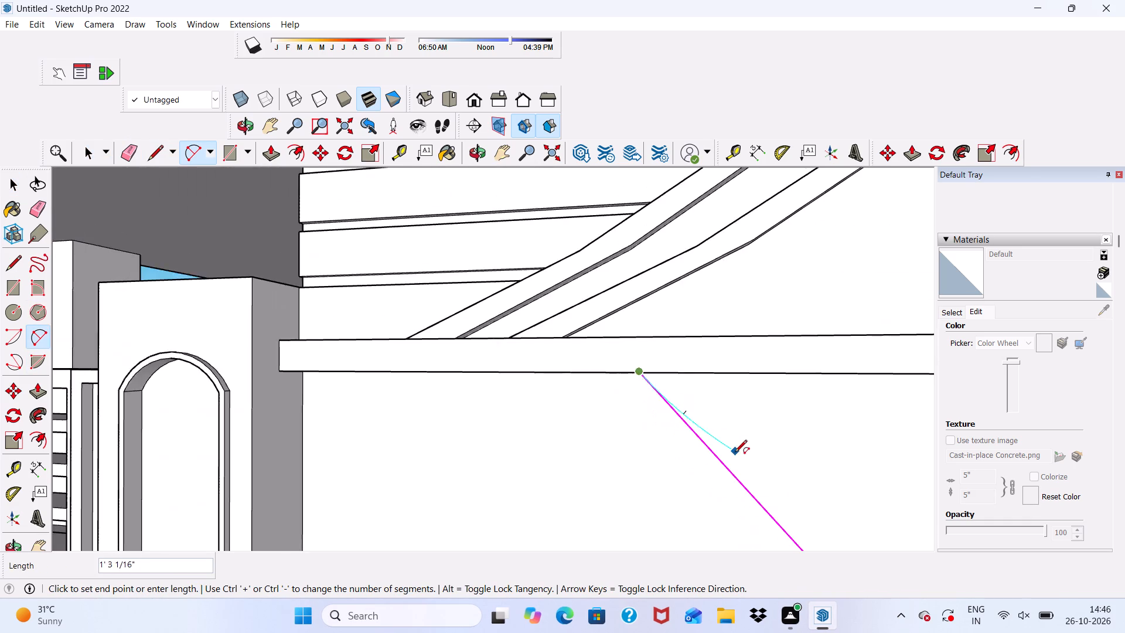
{"action": "scroll", "coordinate": [740, 463], "scroll_direction": "up", "scroll_amount": 10}
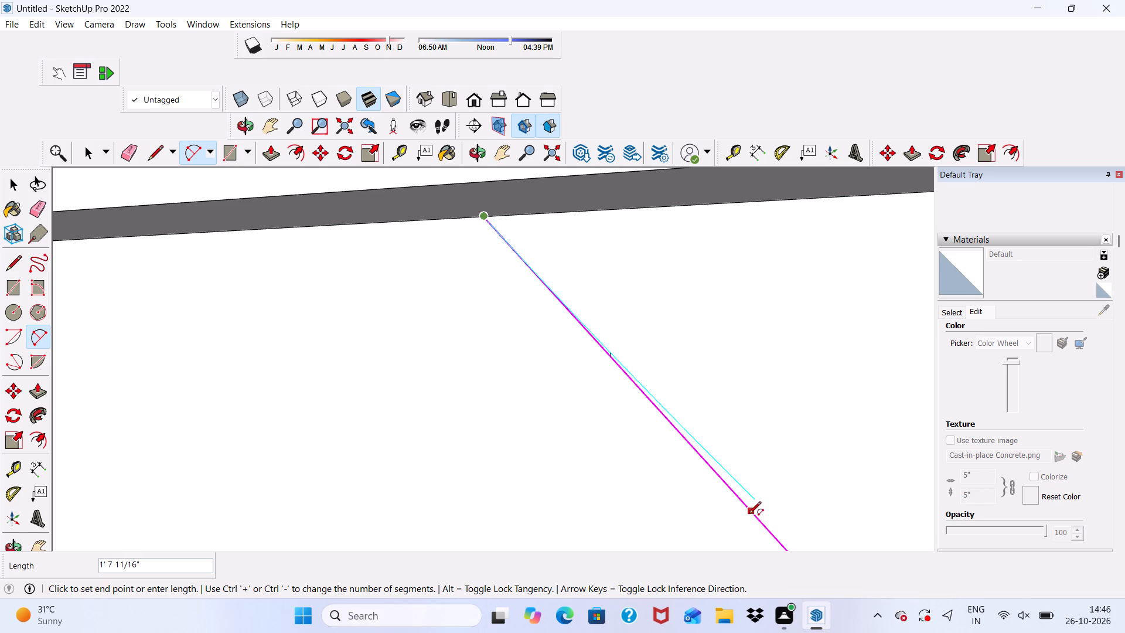
{"action": "scroll", "coordinate": [619, 431], "scroll_direction": "down", "scroll_amount": 3}
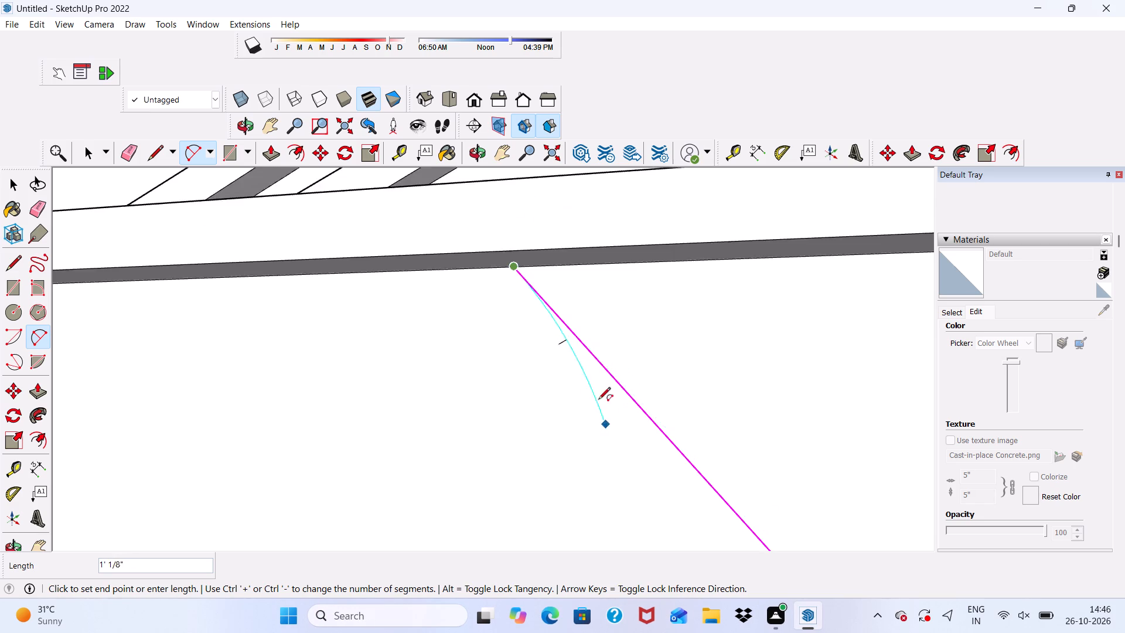
{"action": "scroll", "coordinate": [598, 400], "scroll_direction": "down", "scroll_amount": 4}
{"action": "scroll", "coordinate": [697, 475], "scroll_direction": "up", "scroll_amount": 4}
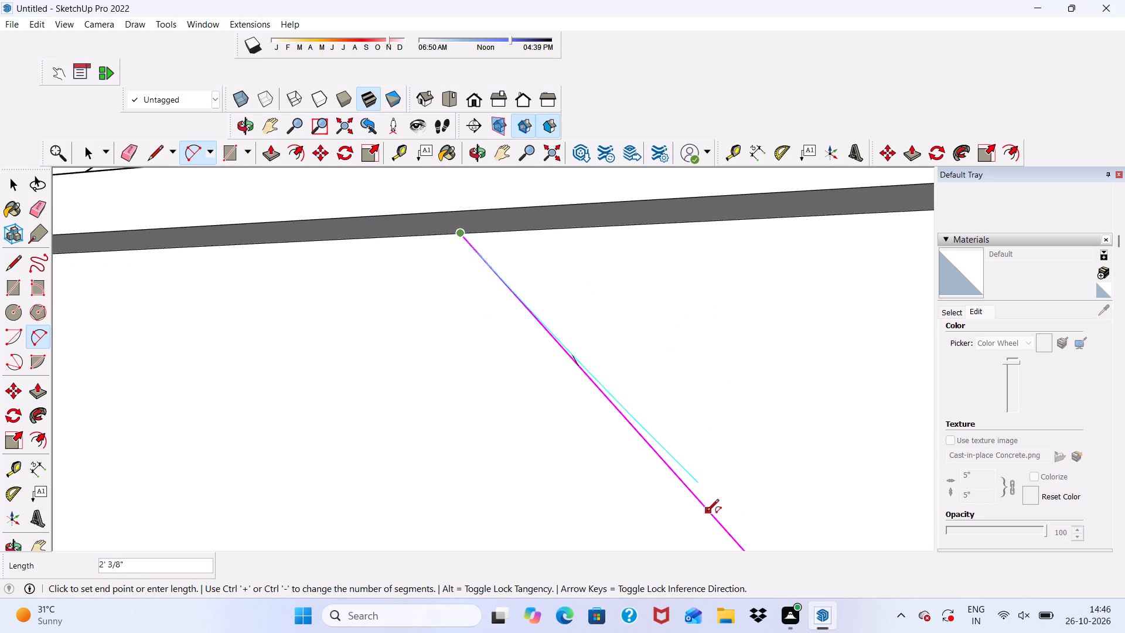
{"action": "left_click", "coordinate": [707, 512]}
{"action": "scroll", "coordinate": [722, 469], "scroll_direction": "down", "scroll_amount": 1}
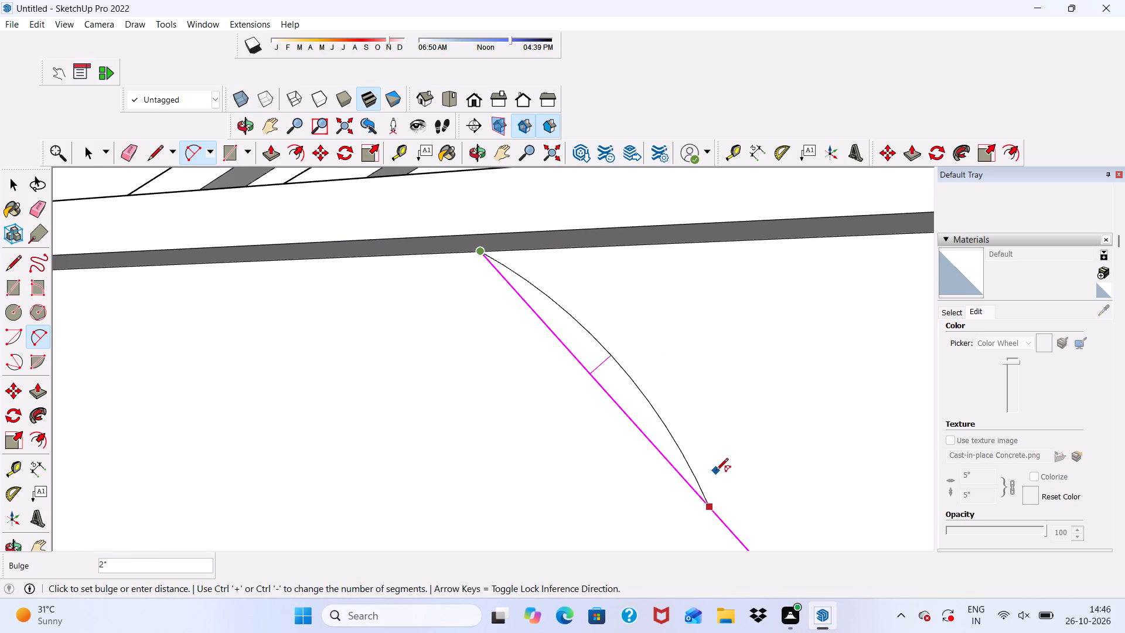
{"action": "left_click", "coordinate": [716, 471]}
{"action": "scroll", "coordinate": [504, 401], "scroll_direction": "down", "scroll_amount": 4}
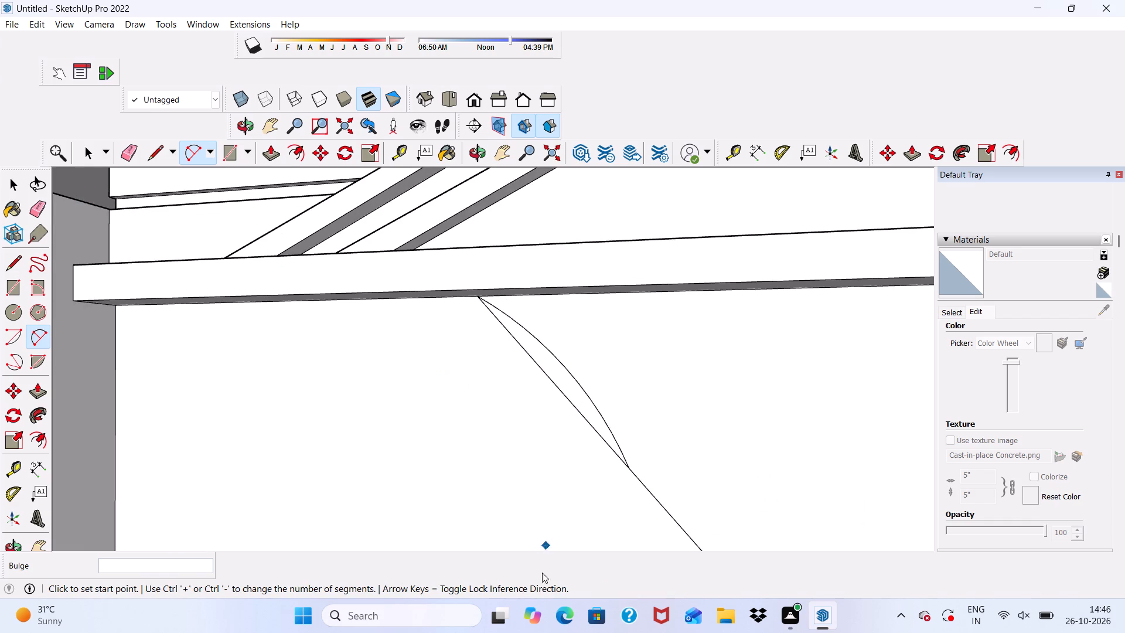
Draw an opposite arc from the first arc's lower end to the diagonal's bottom end, with a bulge of about 2 1/16".
{"action": "scroll", "coordinate": [807, 508], "scroll_direction": "down", "scroll_amount": 9}
{"action": "scroll", "coordinate": [672, 473], "scroll_direction": "up", "scroll_amount": 5}
{"action": "scroll", "coordinate": [581, 424], "scroll_direction": "down", "scroll_amount": 5}
{"action": "scroll", "coordinate": [584, 494], "scroll_direction": "up", "scroll_amount": 3}
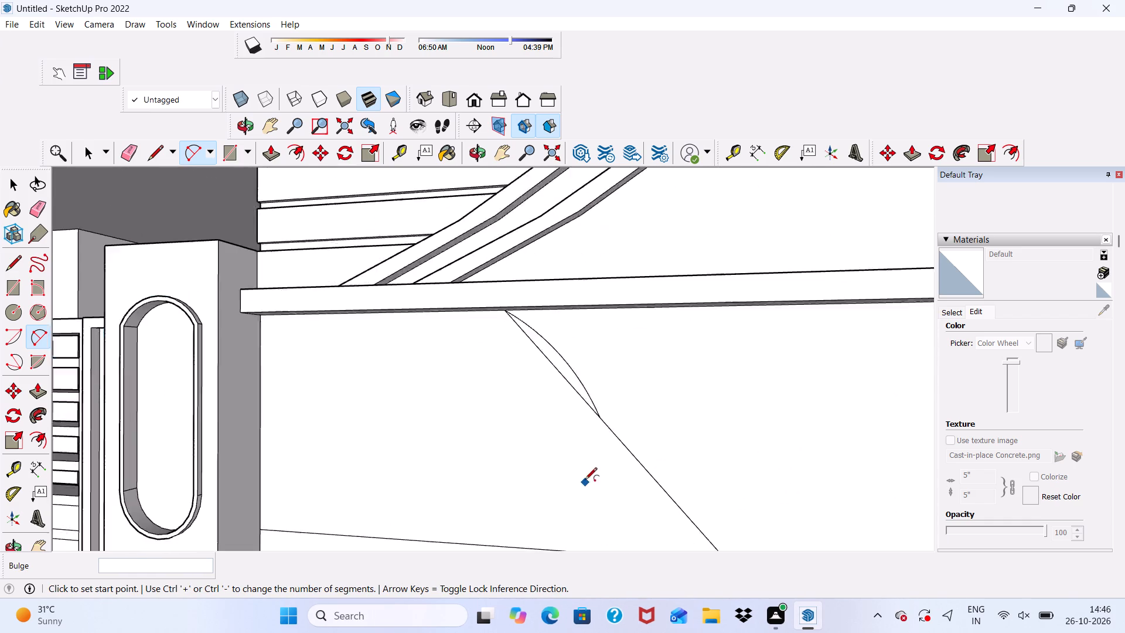
{"action": "scroll", "coordinate": [585, 481], "scroll_direction": "up", "scroll_amount": 2}
{"action": "scroll", "coordinate": [606, 388], "scroll_direction": "up", "scroll_amount": 3}
{"action": "left_click", "coordinate": [602, 409]}
{"action": "scroll", "coordinate": [594, 437], "scroll_direction": "down", "scroll_amount": 4}
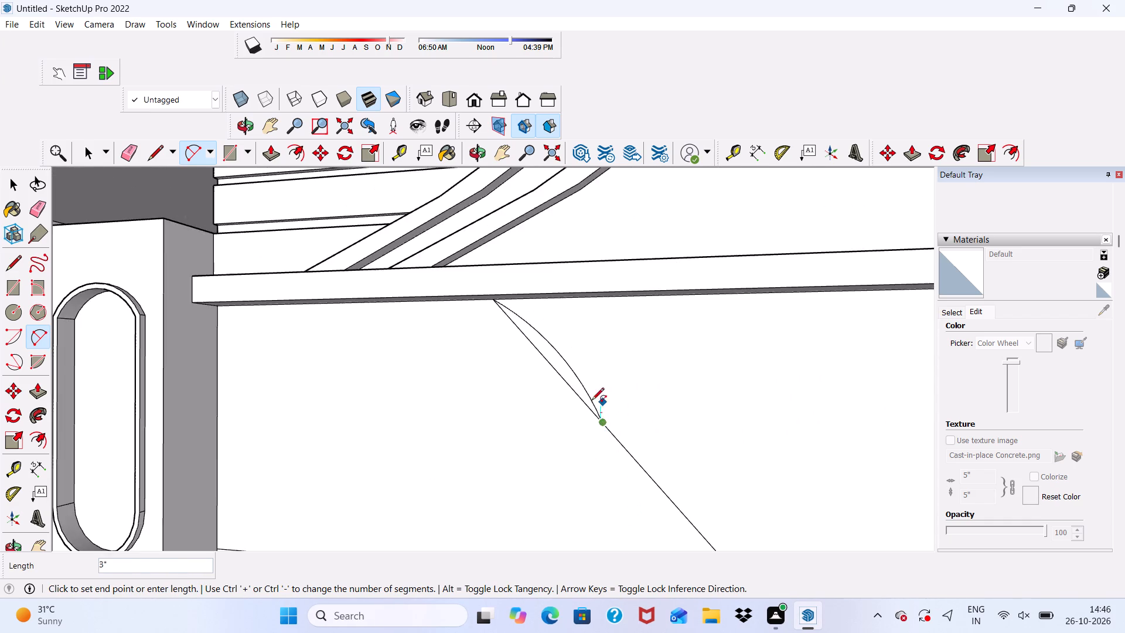
{"action": "scroll", "coordinate": [591, 410], "scroll_direction": "down", "scroll_amount": 3}
{"action": "scroll", "coordinate": [698, 545], "scroll_direction": "up", "scroll_amount": 3}
{"action": "scroll", "coordinate": [566, 432], "scroll_direction": "down", "scroll_amount": 4}
{"action": "scroll", "coordinate": [671, 526], "scroll_direction": "up", "scroll_amount": 4}
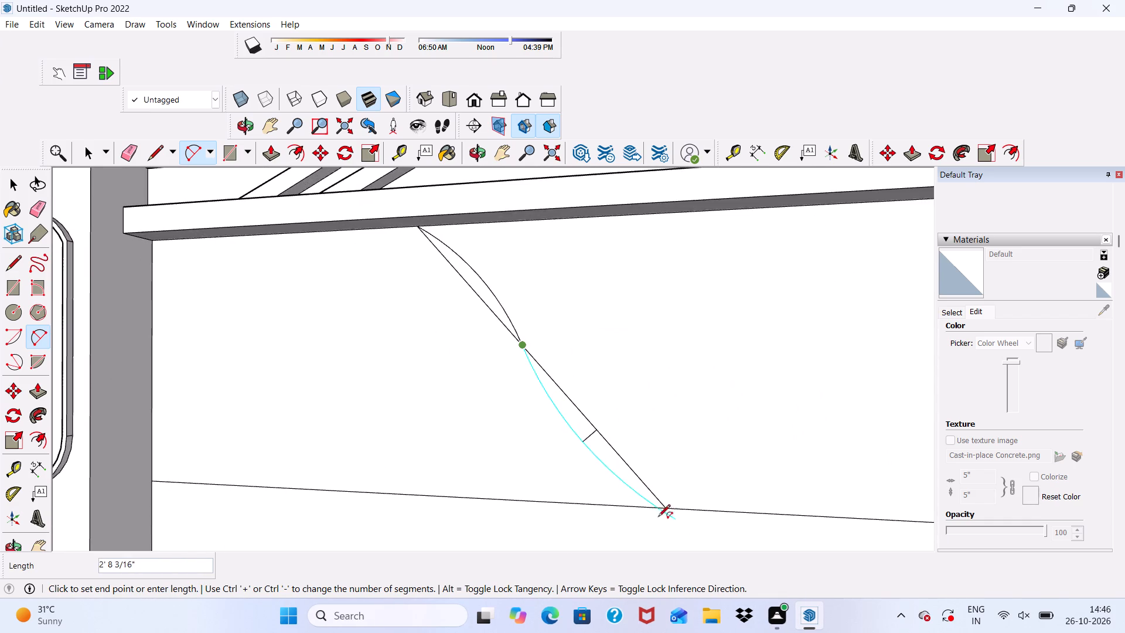
{"action": "scroll", "coordinate": [652, 515], "scroll_direction": "up", "scroll_amount": 3}
{"action": "left_click", "coordinate": [667, 509]}
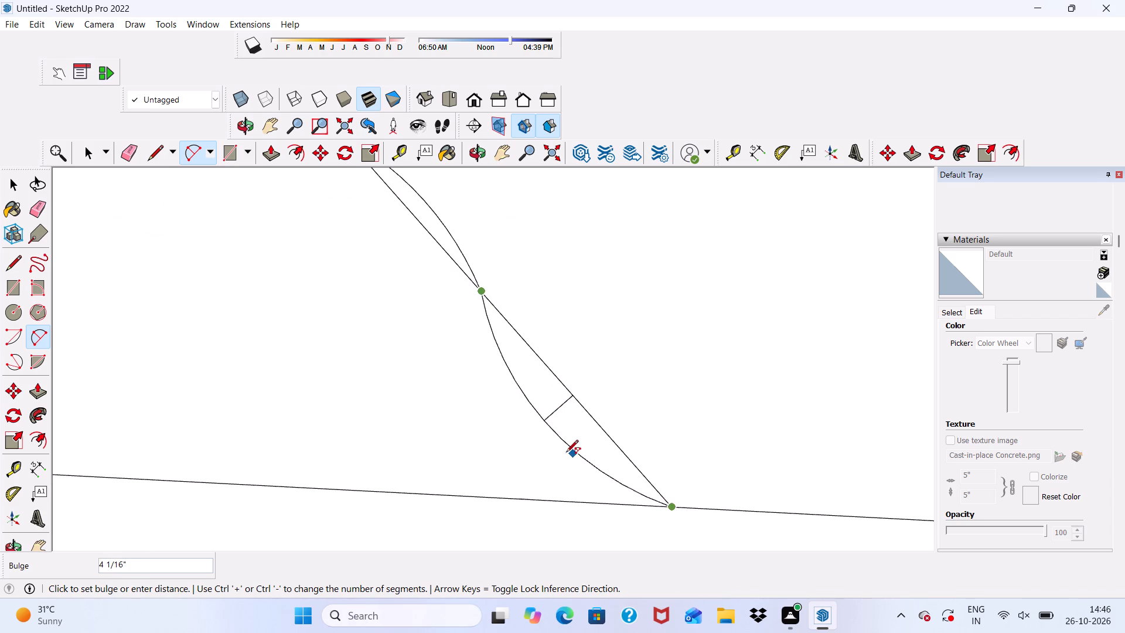
{"action": "left_click", "coordinate": [571, 425]}
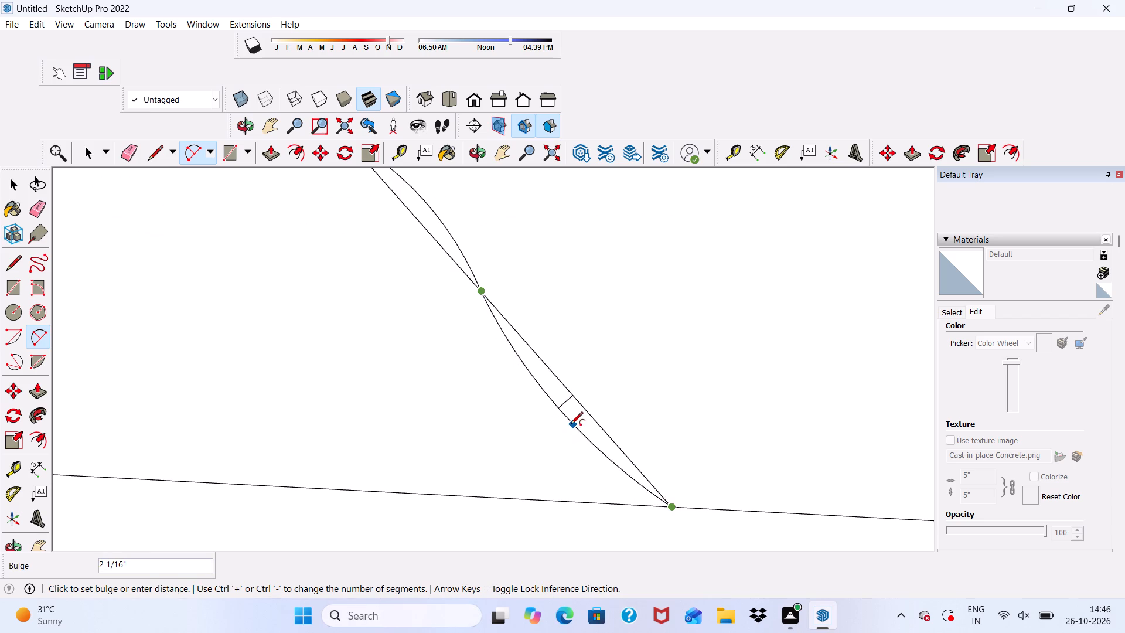
Draw a deeper arc between the lower arc's same two endpoints on the diagonal, with a bulge of about 3 1/8".
{"action": "scroll", "coordinate": [420, 415], "scroll_direction": "down", "scroll_amount": 3}
{"action": "middle_click_drag", "start_coordinate": [447, 443], "coordinate": [554, 451]}
{"action": "scroll", "coordinate": [554, 451], "scroll_direction": "up", "scroll_amount": 7}
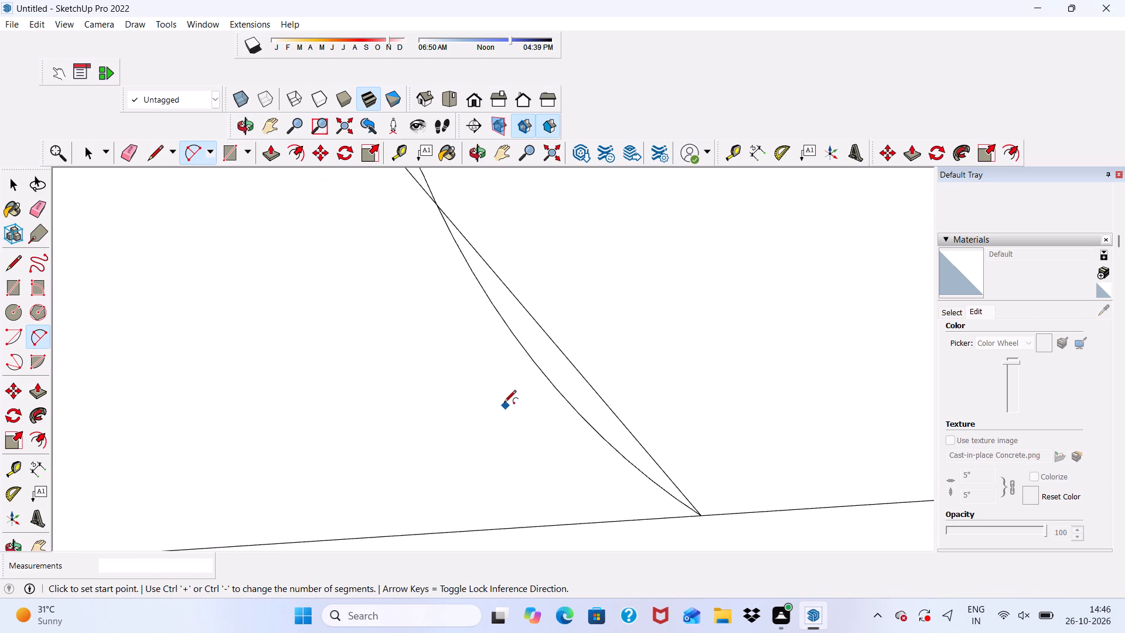
{"action": "scroll", "coordinate": [507, 370], "scroll_direction": "up", "scroll_amount": 5}
{"action": "scroll", "coordinate": [588, 373], "scroll_direction": "down", "scroll_amount": 4}
{"action": "scroll", "coordinate": [451, 171], "scroll_direction": "up", "scroll_amount": 5}
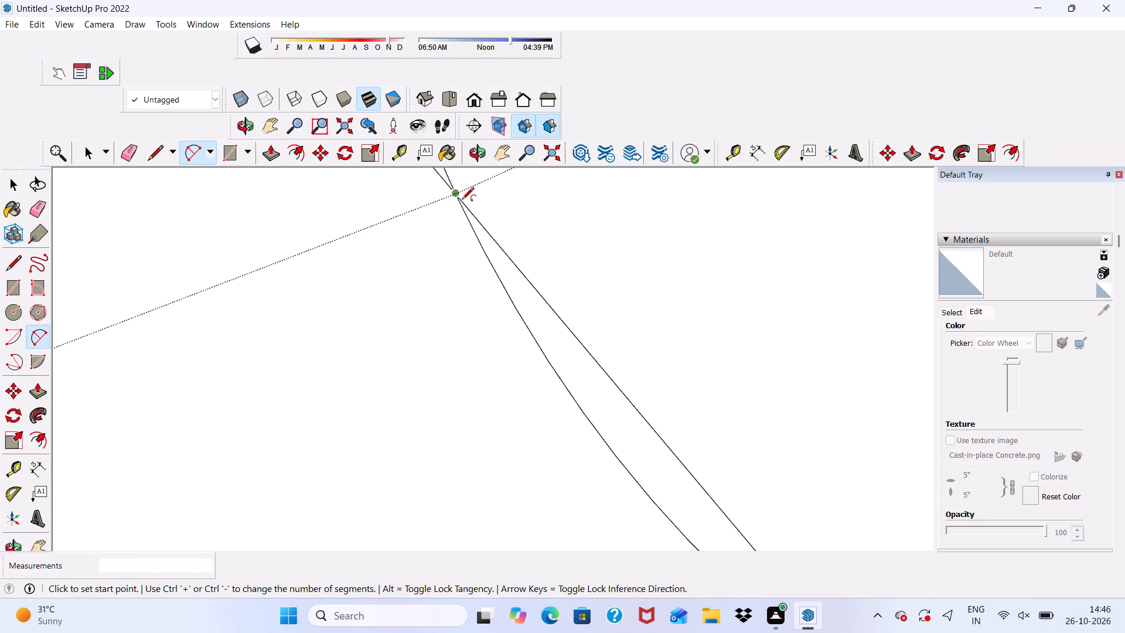
{"action": "scroll", "coordinate": [462, 200], "scroll_direction": "up", "scroll_amount": 2}
{"action": "left_click", "coordinate": [452, 192]}
{"action": "scroll", "coordinate": [441, 238], "scroll_direction": "down", "scroll_amount": 11}
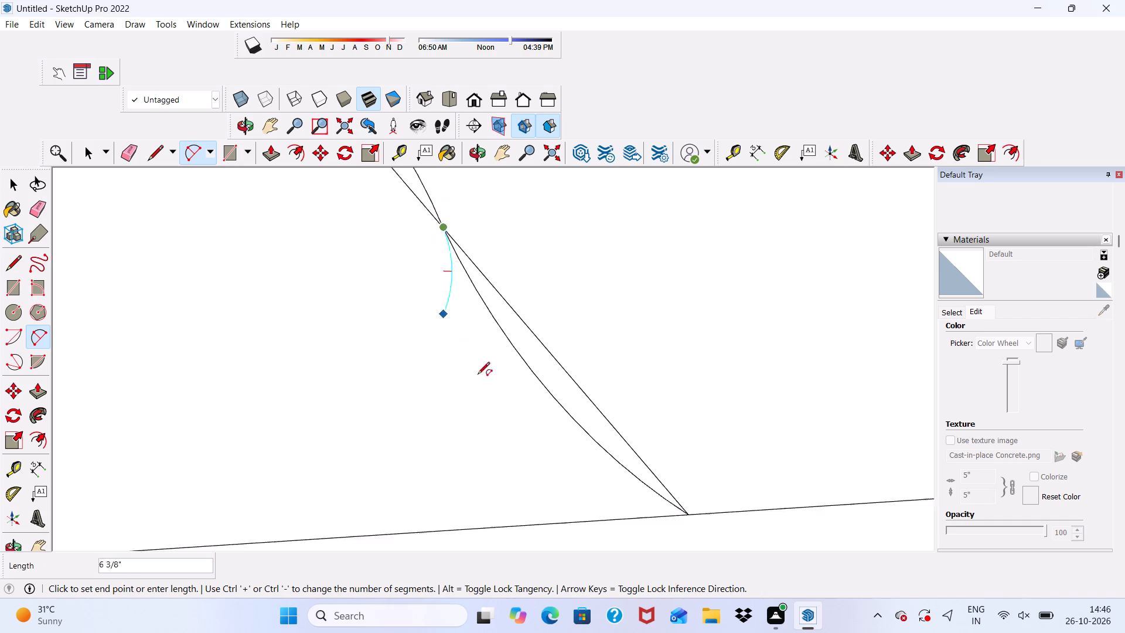
{"action": "scroll", "coordinate": [478, 375], "scroll_direction": "down", "scroll_amount": 1}
{"action": "left_click", "coordinate": [647, 486]}
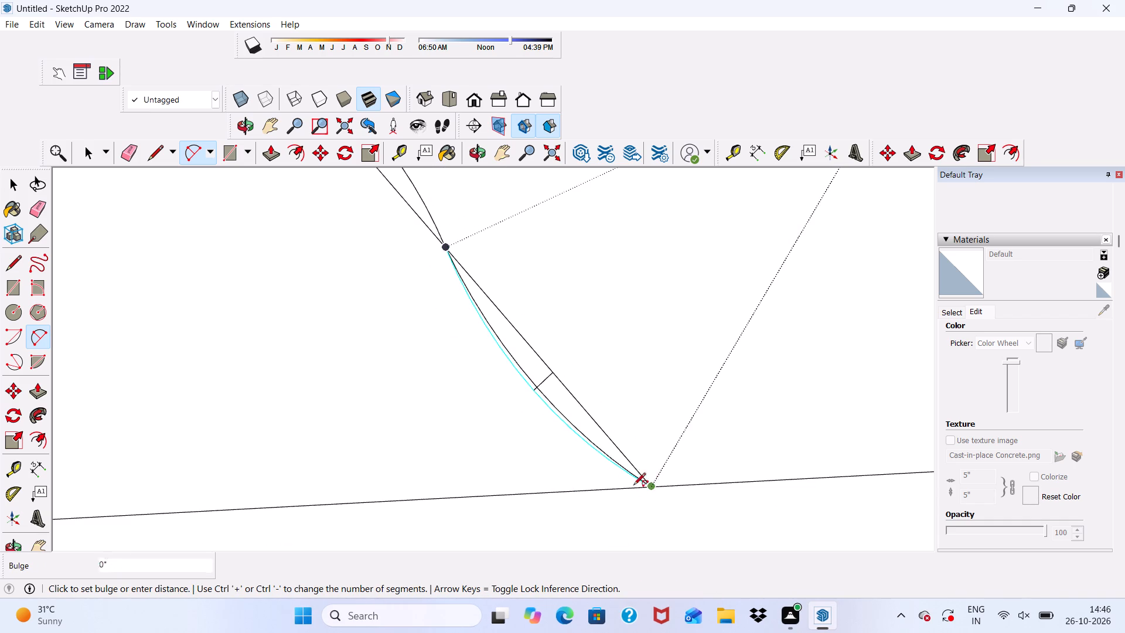
{"action": "left_click", "coordinate": [568, 440]}
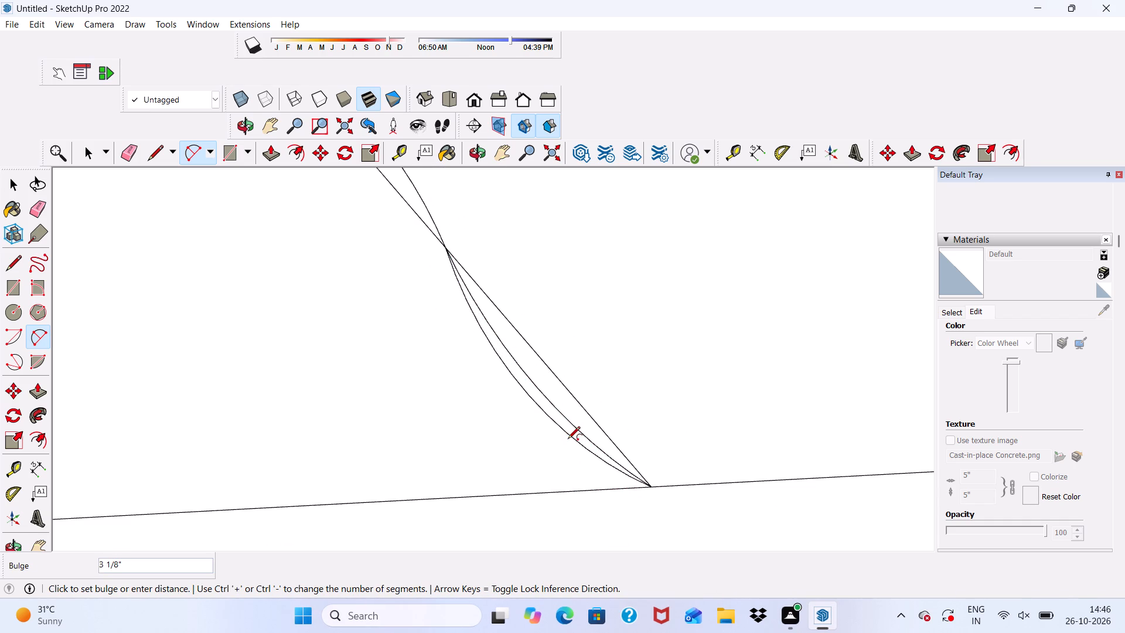
{"action": "middle_click_drag", "start_coordinate": [568, 440], "coordinate": [366, 537]}
{"action": "scroll", "coordinate": [480, 257], "scroll_direction": "up", "scroll_amount": 4}
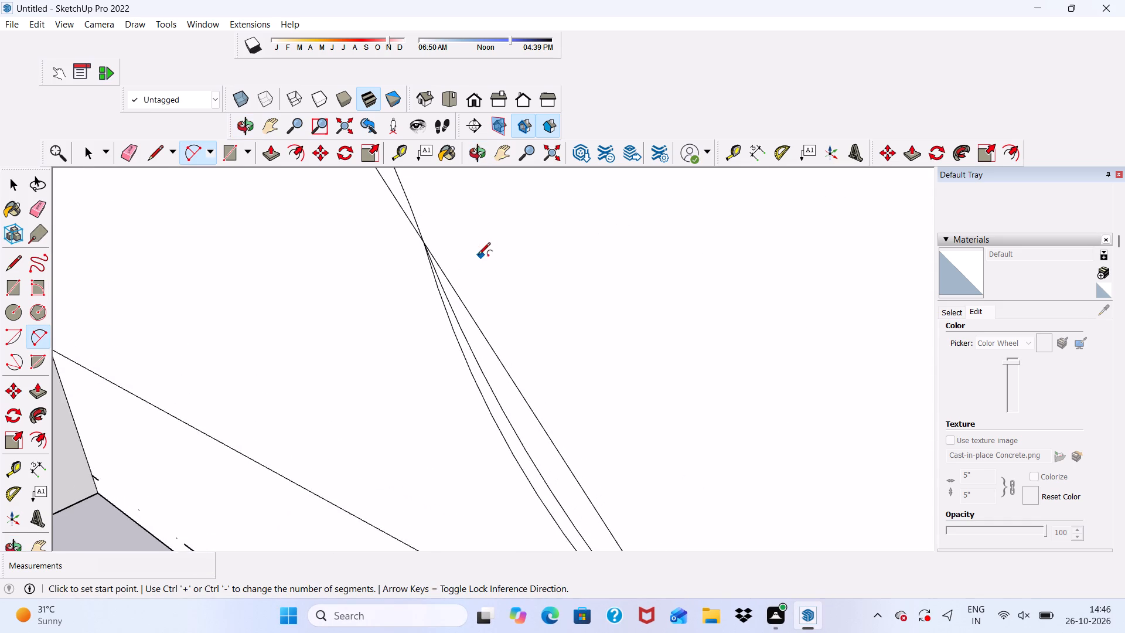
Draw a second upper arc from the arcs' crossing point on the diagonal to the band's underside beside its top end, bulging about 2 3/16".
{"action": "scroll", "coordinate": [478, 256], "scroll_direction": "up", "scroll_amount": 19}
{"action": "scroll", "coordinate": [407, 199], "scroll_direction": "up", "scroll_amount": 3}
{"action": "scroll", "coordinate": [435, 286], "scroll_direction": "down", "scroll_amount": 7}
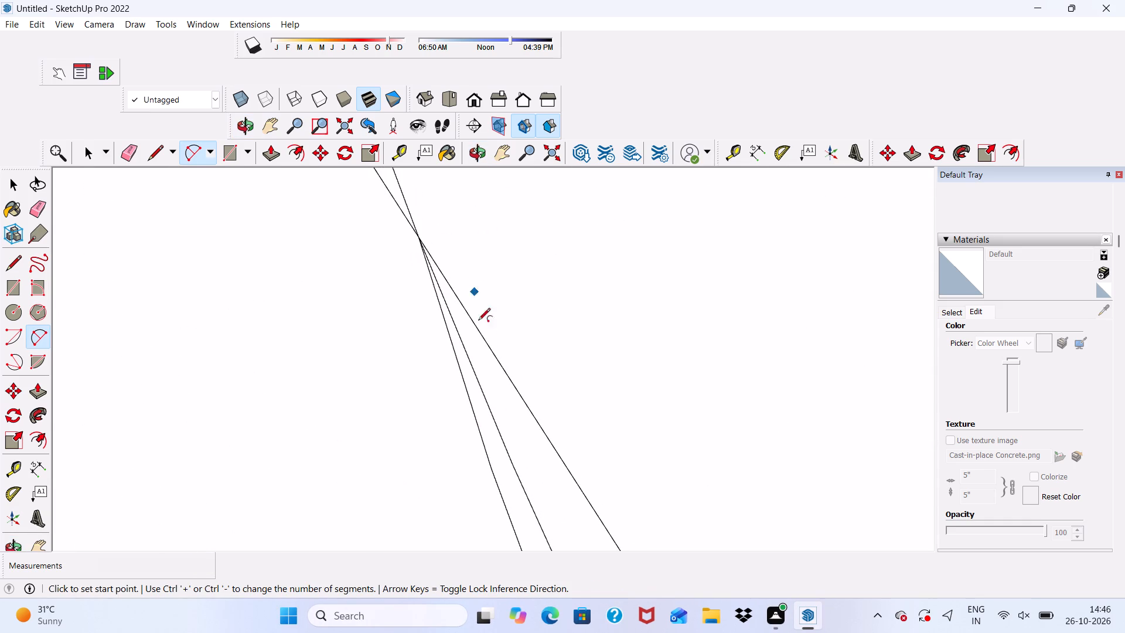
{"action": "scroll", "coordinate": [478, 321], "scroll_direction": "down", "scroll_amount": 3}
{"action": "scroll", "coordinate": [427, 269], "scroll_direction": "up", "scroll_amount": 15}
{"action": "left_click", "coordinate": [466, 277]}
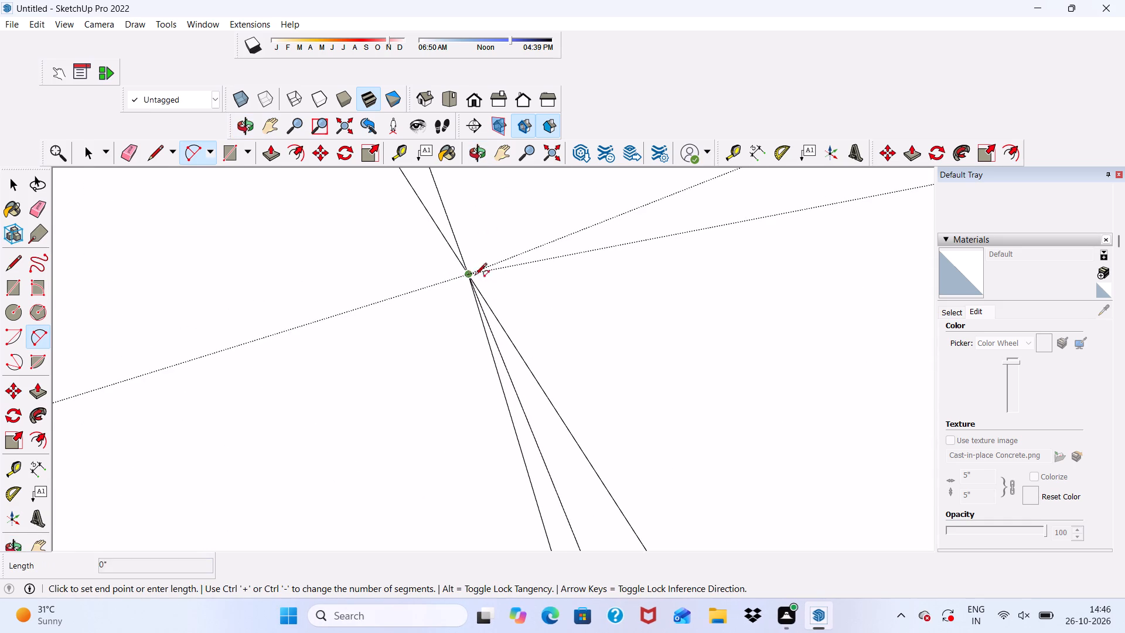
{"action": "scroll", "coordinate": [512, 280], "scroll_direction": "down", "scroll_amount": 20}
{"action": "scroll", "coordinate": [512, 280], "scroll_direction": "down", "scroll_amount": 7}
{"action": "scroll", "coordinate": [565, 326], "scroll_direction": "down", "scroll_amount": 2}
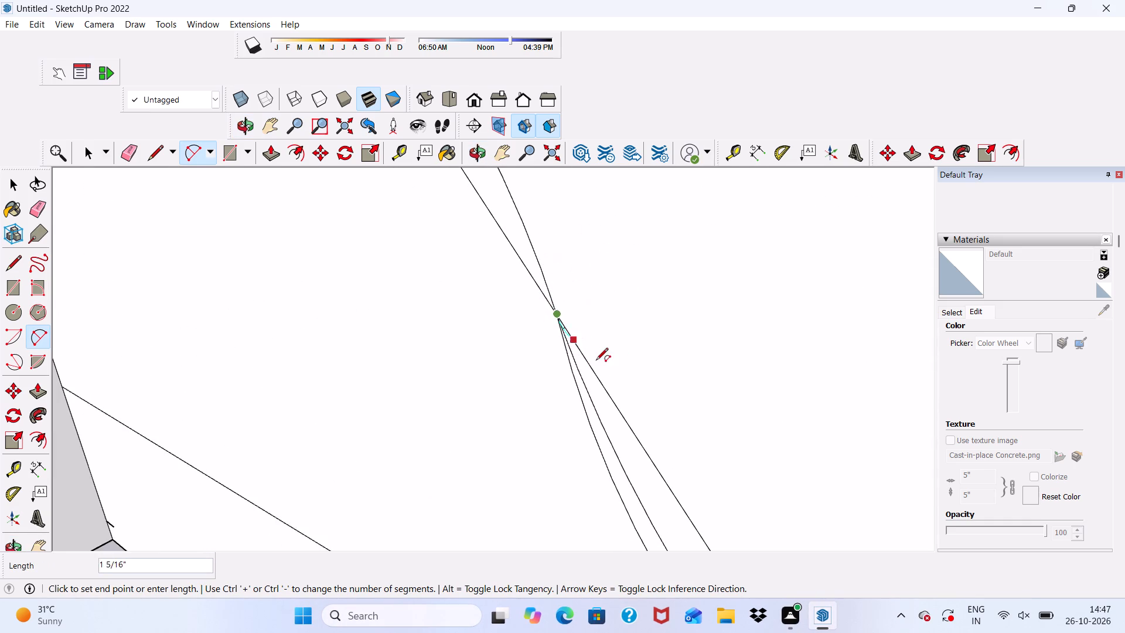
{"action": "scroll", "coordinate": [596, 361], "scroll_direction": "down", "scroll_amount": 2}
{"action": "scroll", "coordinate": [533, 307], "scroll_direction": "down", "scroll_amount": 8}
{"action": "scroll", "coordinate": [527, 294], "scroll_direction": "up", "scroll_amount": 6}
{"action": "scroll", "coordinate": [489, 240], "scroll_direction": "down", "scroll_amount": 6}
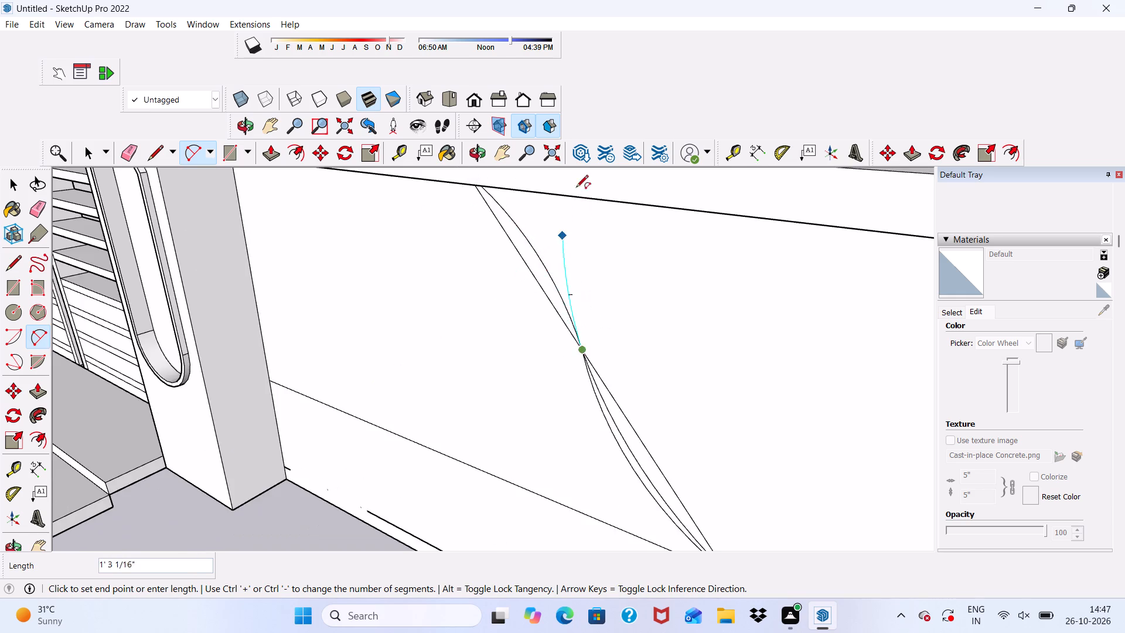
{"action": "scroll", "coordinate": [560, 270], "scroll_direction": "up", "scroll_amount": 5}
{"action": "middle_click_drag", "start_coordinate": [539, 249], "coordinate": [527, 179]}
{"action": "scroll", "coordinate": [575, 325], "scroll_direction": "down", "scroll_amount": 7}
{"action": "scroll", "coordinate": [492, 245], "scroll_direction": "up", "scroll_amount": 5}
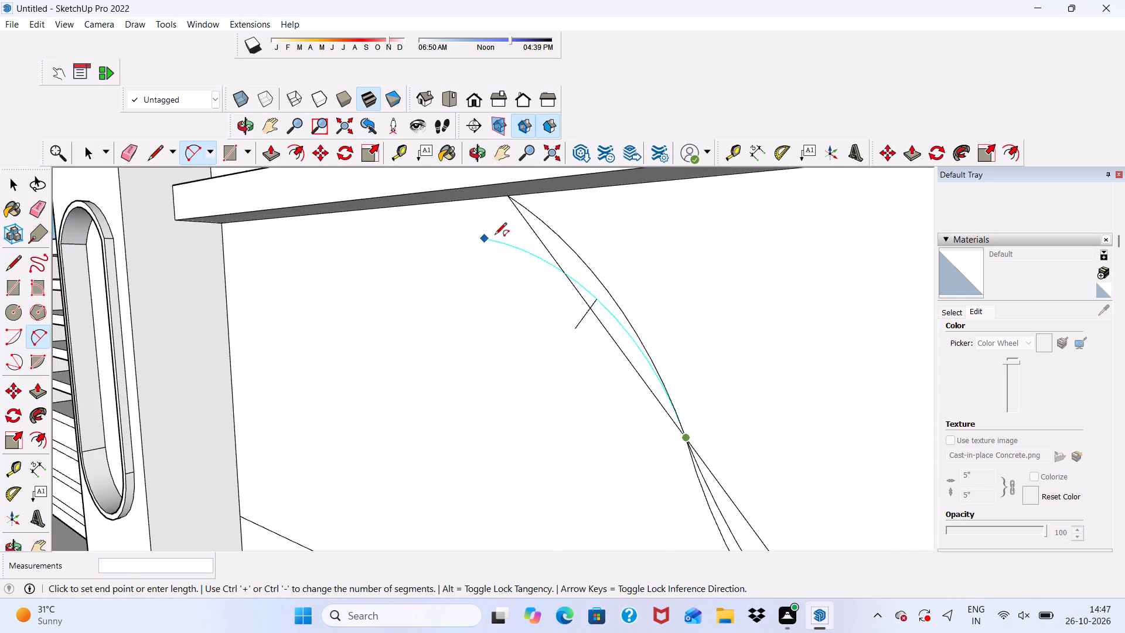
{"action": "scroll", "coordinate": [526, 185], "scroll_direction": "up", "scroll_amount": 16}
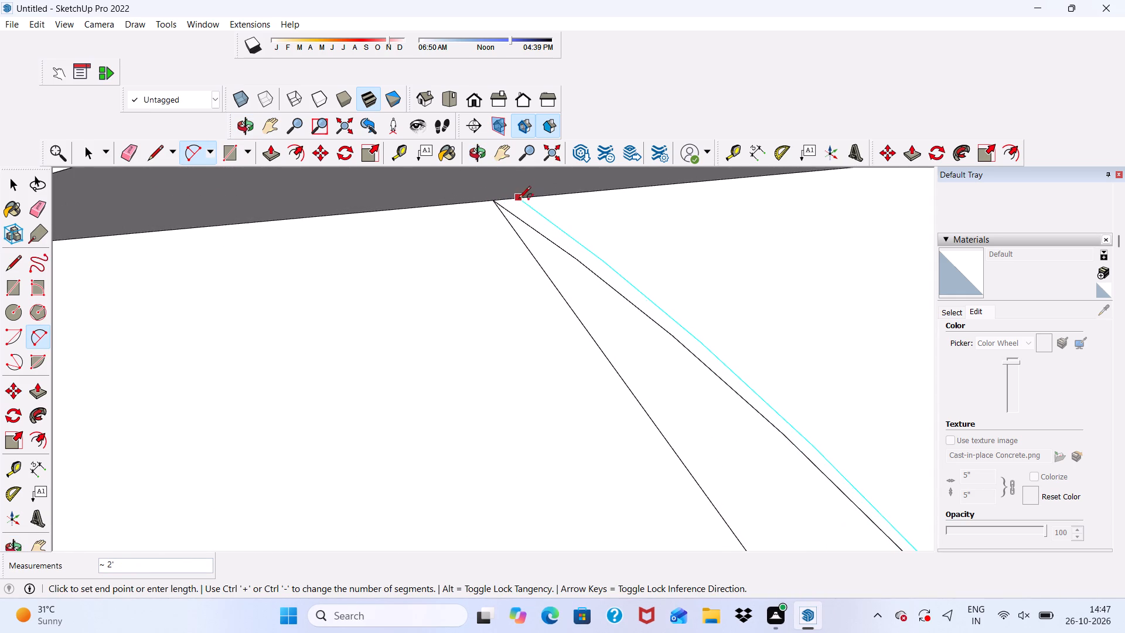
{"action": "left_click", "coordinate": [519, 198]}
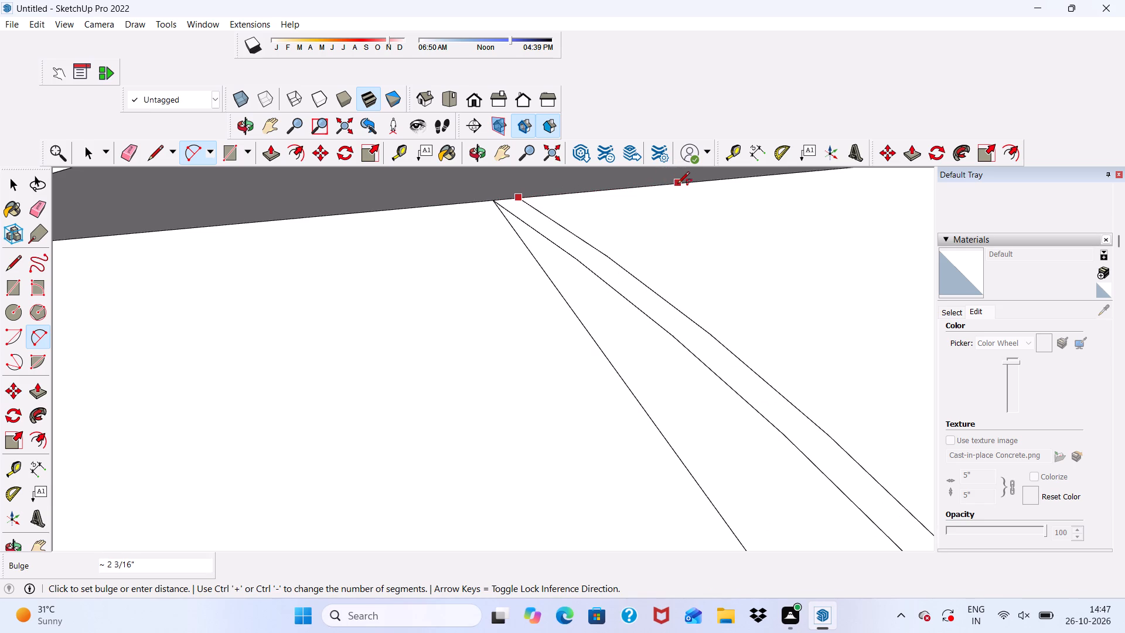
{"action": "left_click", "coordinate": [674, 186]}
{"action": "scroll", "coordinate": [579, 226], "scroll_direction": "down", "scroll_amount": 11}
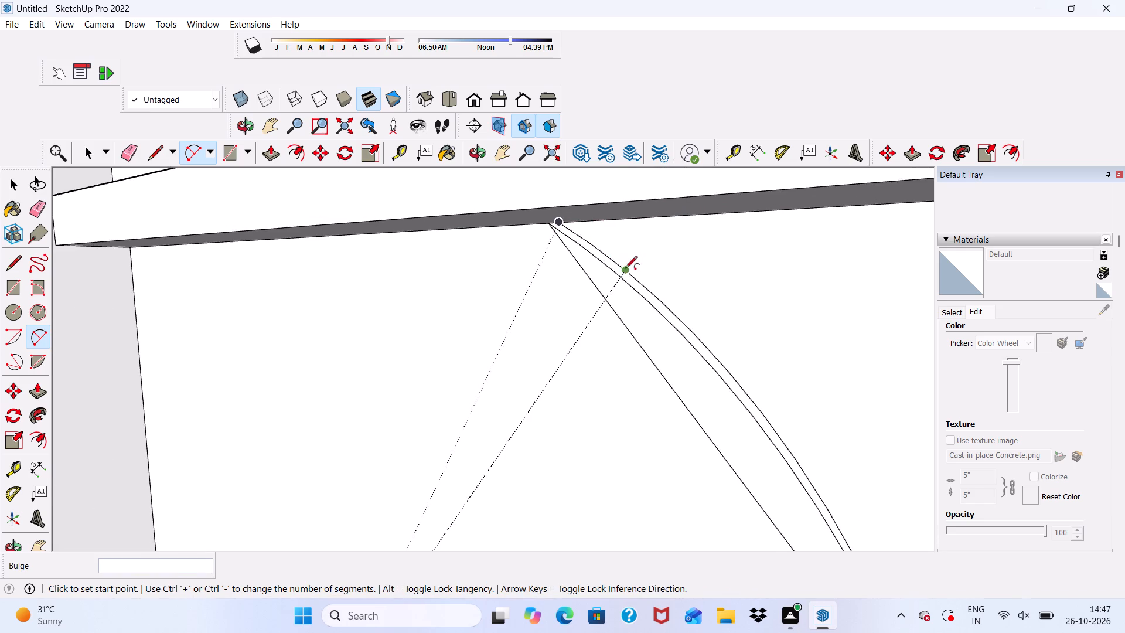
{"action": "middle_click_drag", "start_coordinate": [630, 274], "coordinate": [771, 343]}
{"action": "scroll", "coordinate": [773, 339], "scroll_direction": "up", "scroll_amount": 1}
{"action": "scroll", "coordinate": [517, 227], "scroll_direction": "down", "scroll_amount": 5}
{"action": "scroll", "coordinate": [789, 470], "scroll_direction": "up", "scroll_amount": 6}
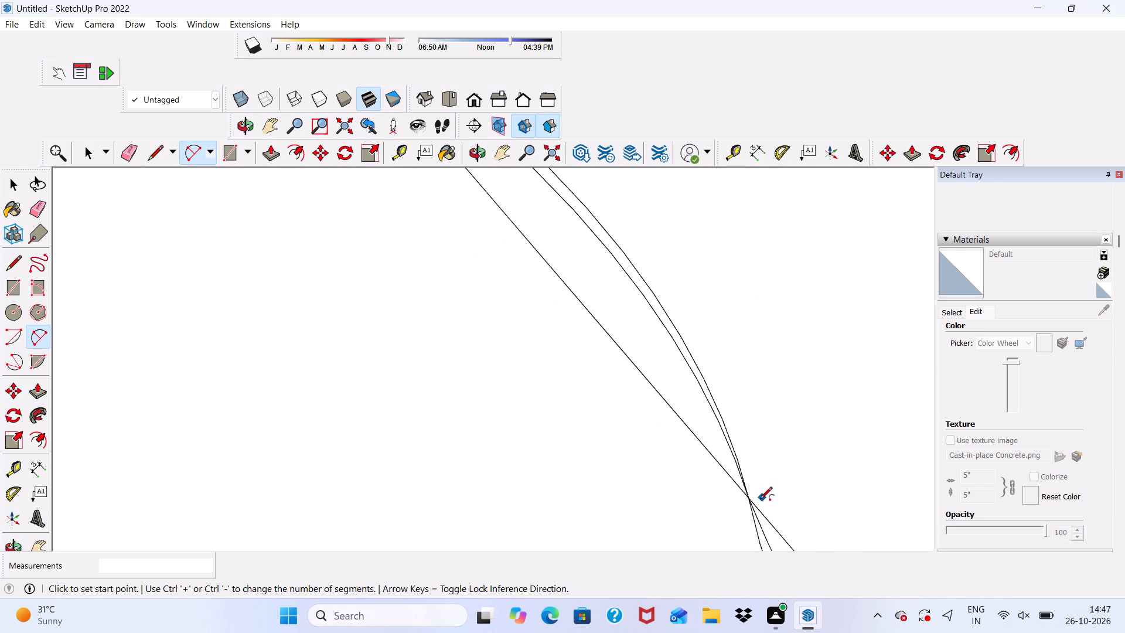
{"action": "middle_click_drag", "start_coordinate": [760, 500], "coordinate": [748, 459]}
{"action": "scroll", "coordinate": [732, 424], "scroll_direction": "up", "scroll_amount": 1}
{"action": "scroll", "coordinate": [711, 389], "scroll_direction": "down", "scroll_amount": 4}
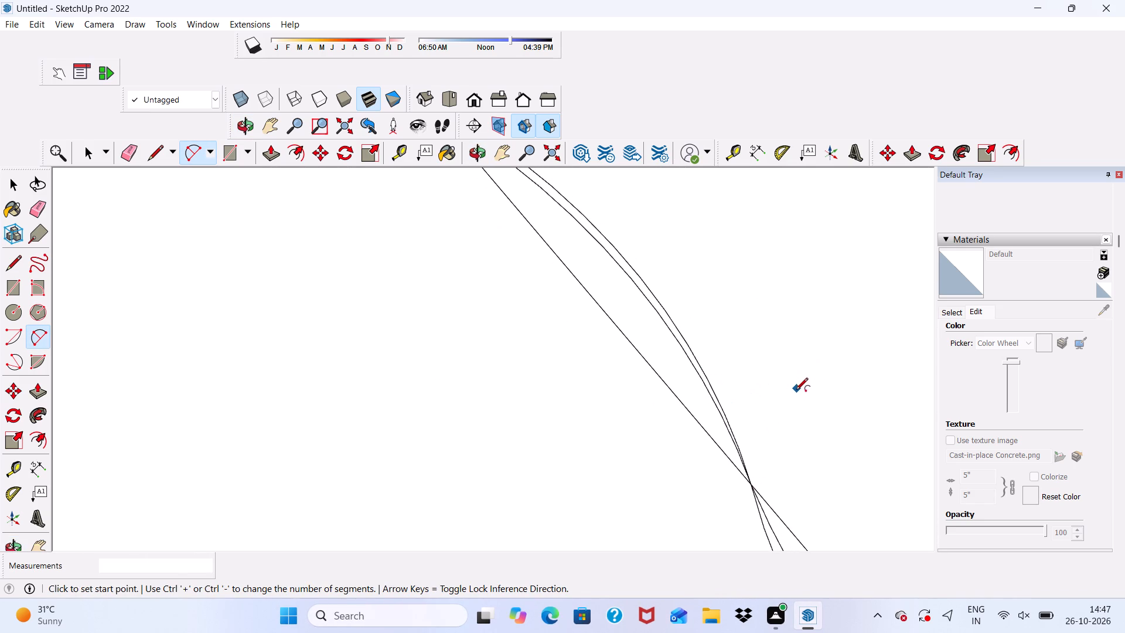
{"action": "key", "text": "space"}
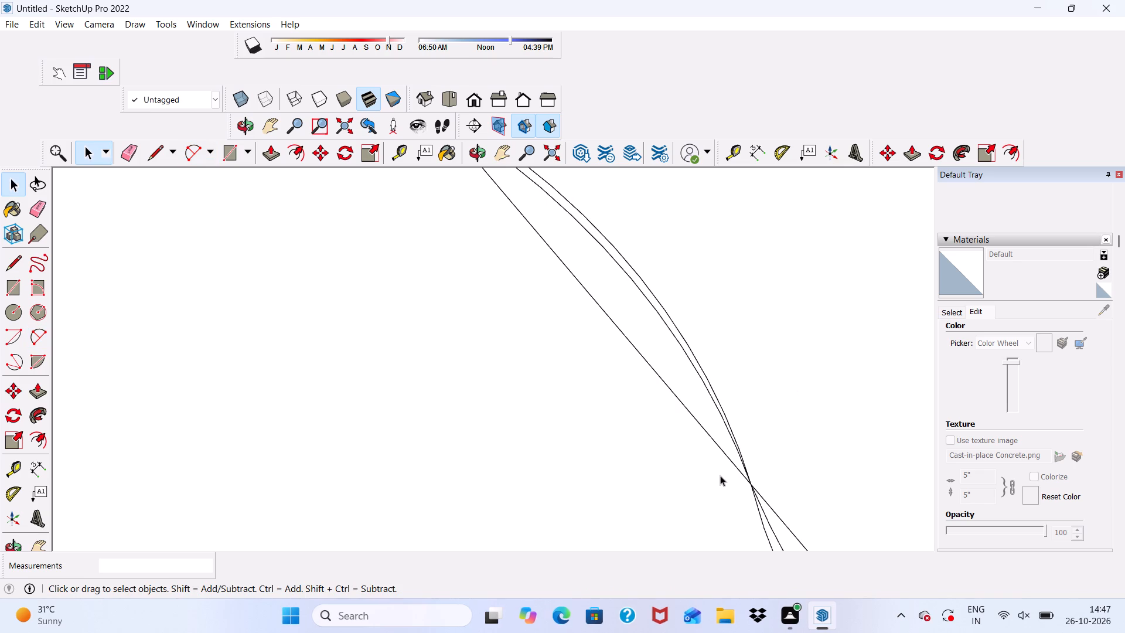
Undo all the arcs drawn along the diagonal, back to the plain straight line.
{"action": "scroll", "coordinate": [714, 465], "scroll_direction": "up", "scroll_amount": 5}
{"action": "scroll", "coordinate": [717, 451], "scroll_direction": "down", "scroll_amount": 7}
{"action": "middle_click_drag", "start_coordinate": [686, 361], "coordinate": [825, 348]}
{"action": "scroll", "coordinate": [825, 348], "scroll_direction": "up", "scroll_amount": 1}
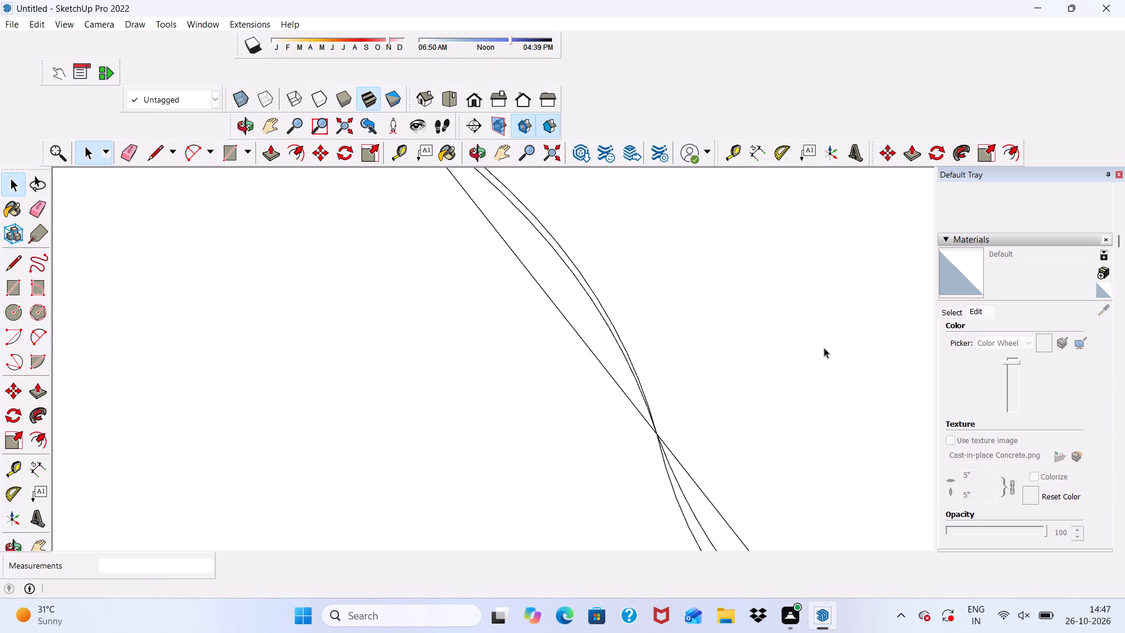
{"action": "scroll", "coordinate": [650, 342], "scroll_direction": "down", "scroll_amount": 5}
{"action": "scroll", "coordinate": [710, 340], "scroll_direction": "down", "scroll_amount": 4}
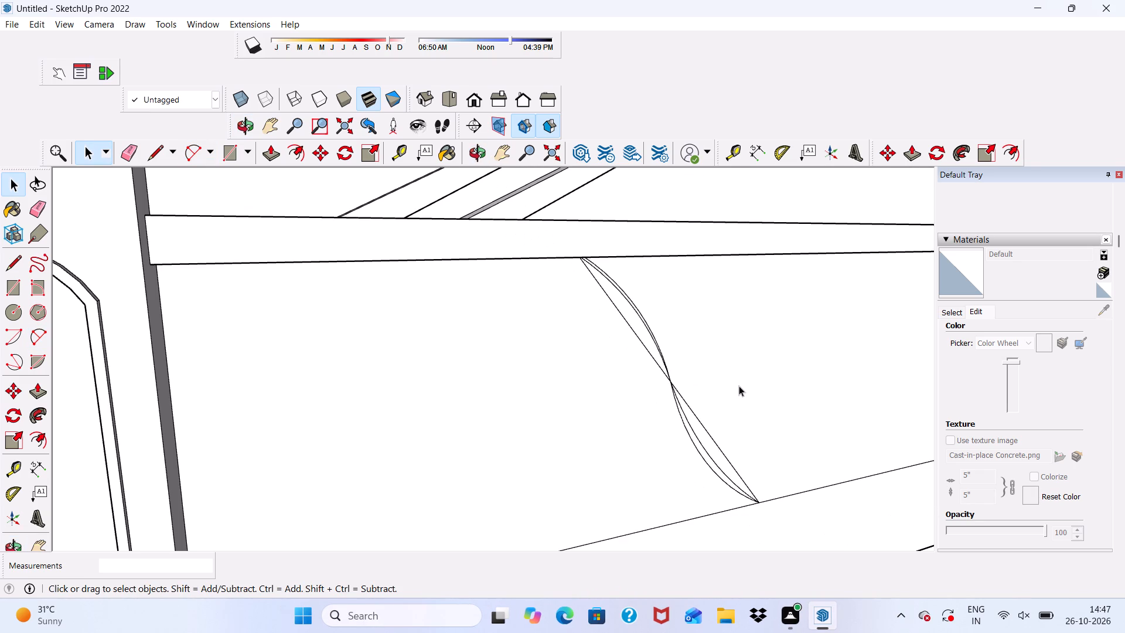
{"action": "key", "text": "ctrl+z"}
{"action": "key", "text": "ctrl+z"}
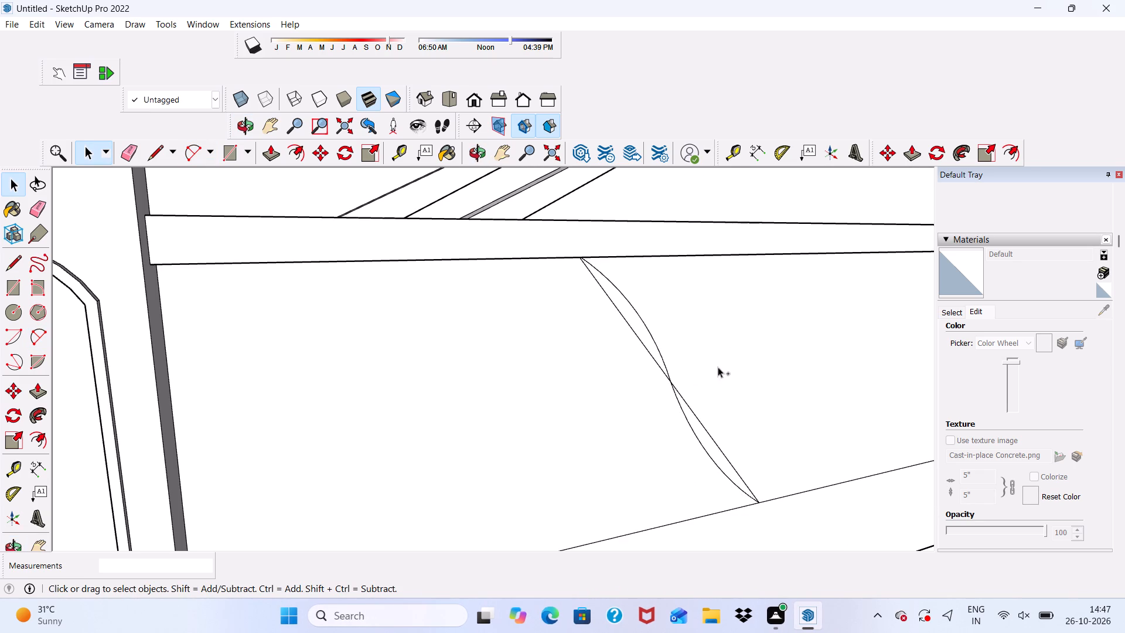
{"action": "key", "text": "ctrl+z"}
{"action": "key", "text": "ctrl+z"}
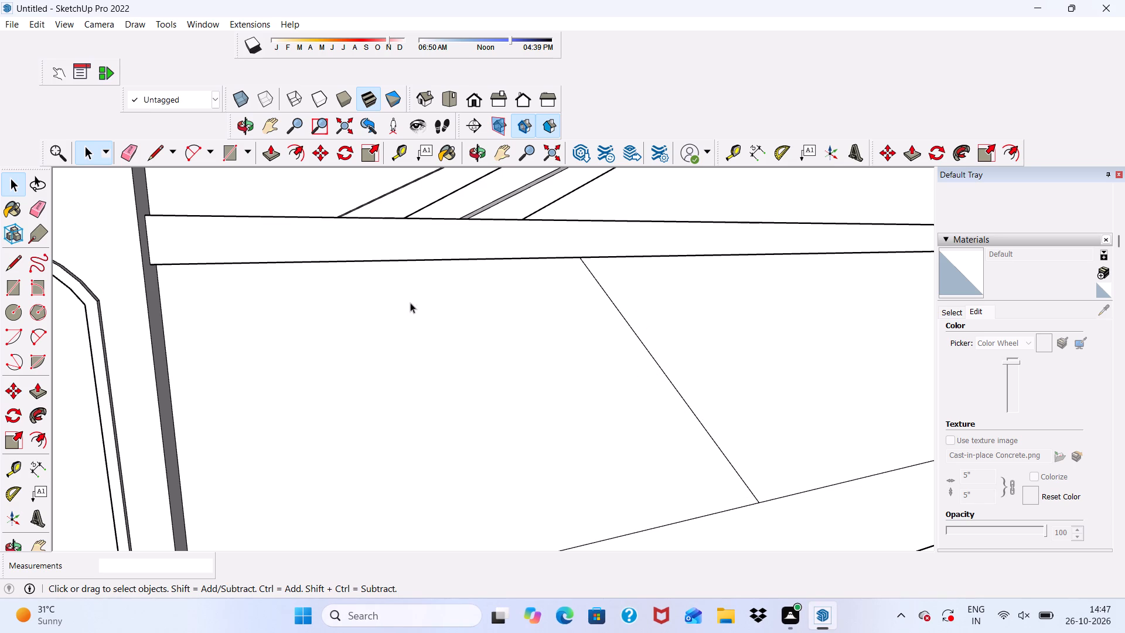
Draw a 2-point arc from the diagonal's top end to a point past its midpoint, bulging outward about 6 3/8".
{"action": "left_click", "coordinate": [182, 156]}
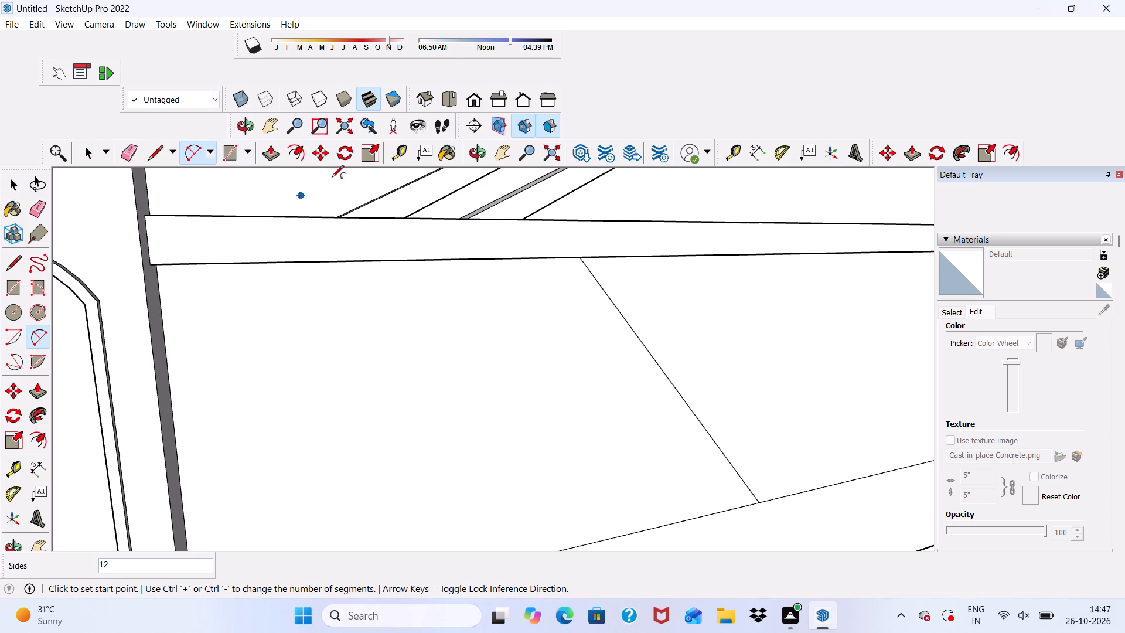
{"action": "scroll", "coordinate": [582, 303], "scroll_direction": "up", "scroll_amount": 10}
{"action": "scroll", "coordinate": [549, 248], "scroll_direction": "down", "scroll_amount": 2}
{"action": "scroll", "coordinate": [565, 224], "scroll_direction": "up", "scroll_amount": 5}
{"action": "scroll", "coordinate": [573, 216], "scroll_direction": "down", "scroll_amount": 2}
{"action": "middle_click_drag", "start_coordinate": [575, 216], "coordinate": [572, 166]}
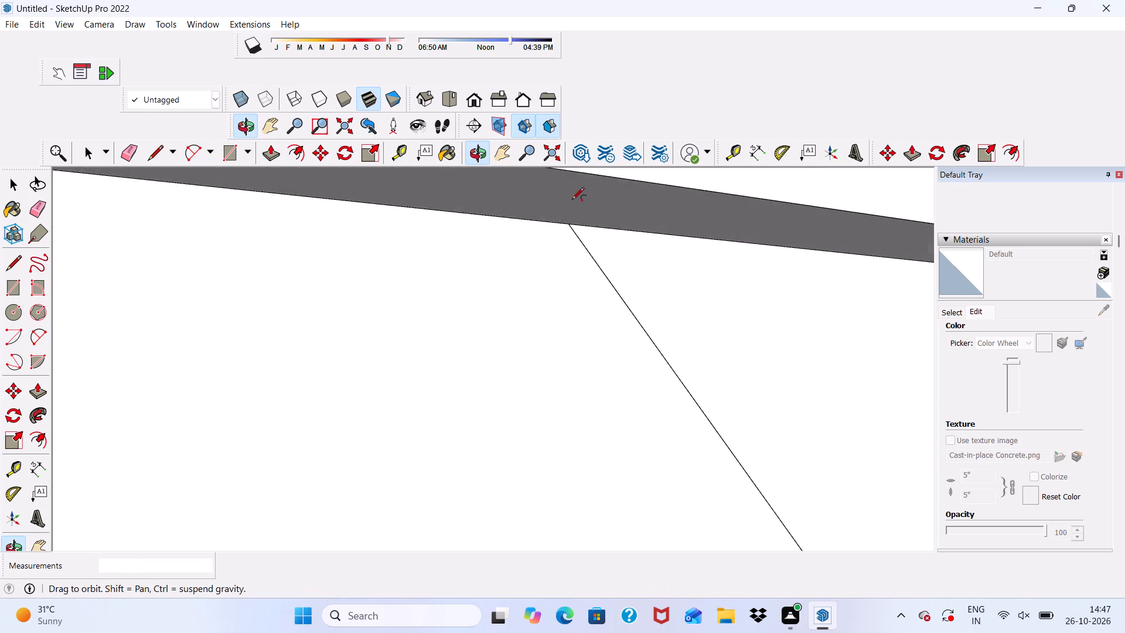
{"action": "scroll", "coordinate": [574, 208], "scroll_direction": "up", "scroll_amount": 7}
{"action": "left_click", "coordinate": [563, 230]}
{"action": "scroll", "coordinate": [673, 305], "scroll_direction": "down", "scroll_amount": 4}
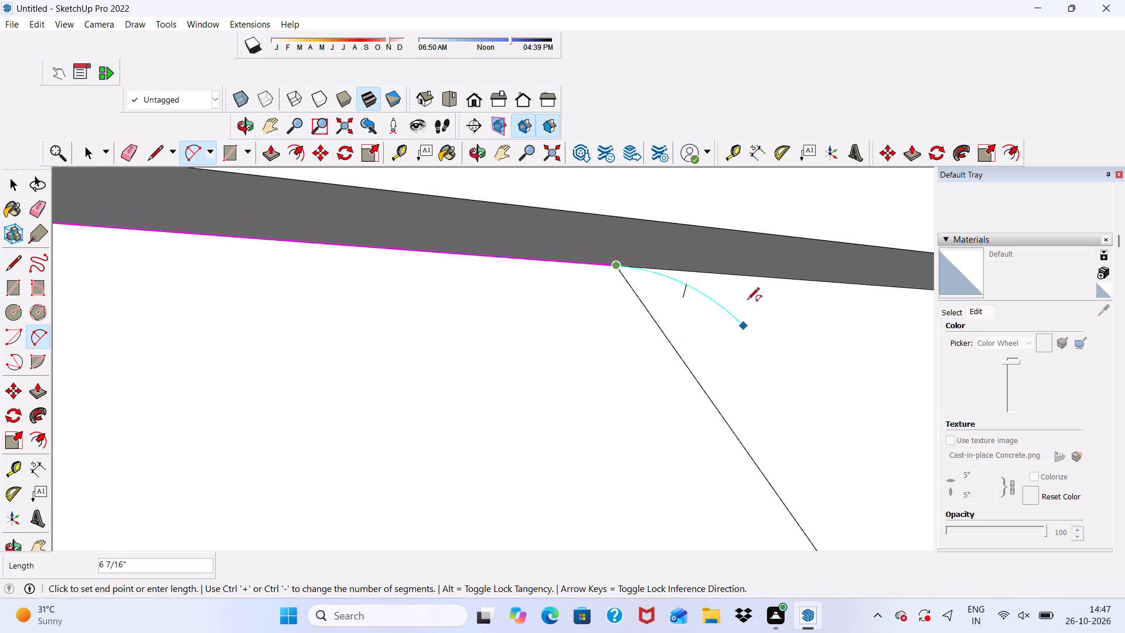
{"action": "scroll", "coordinate": [747, 301], "scroll_direction": "down", "scroll_amount": 10}
{"action": "scroll", "coordinate": [748, 413], "scroll_direction": "down", "scroll_amount": 9}
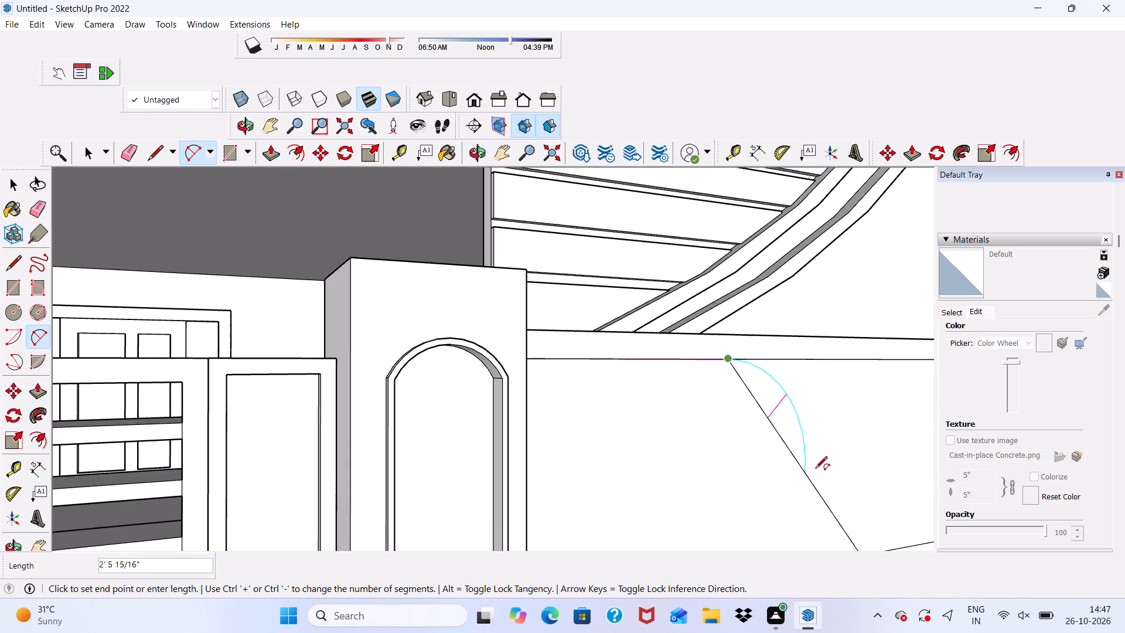
{"action": "scroll", "coordinate": [816, 470], "scroll_direction": "up", "scroll_amount": 4}
{"action": "left_click", "coordinate": [816, 496]}
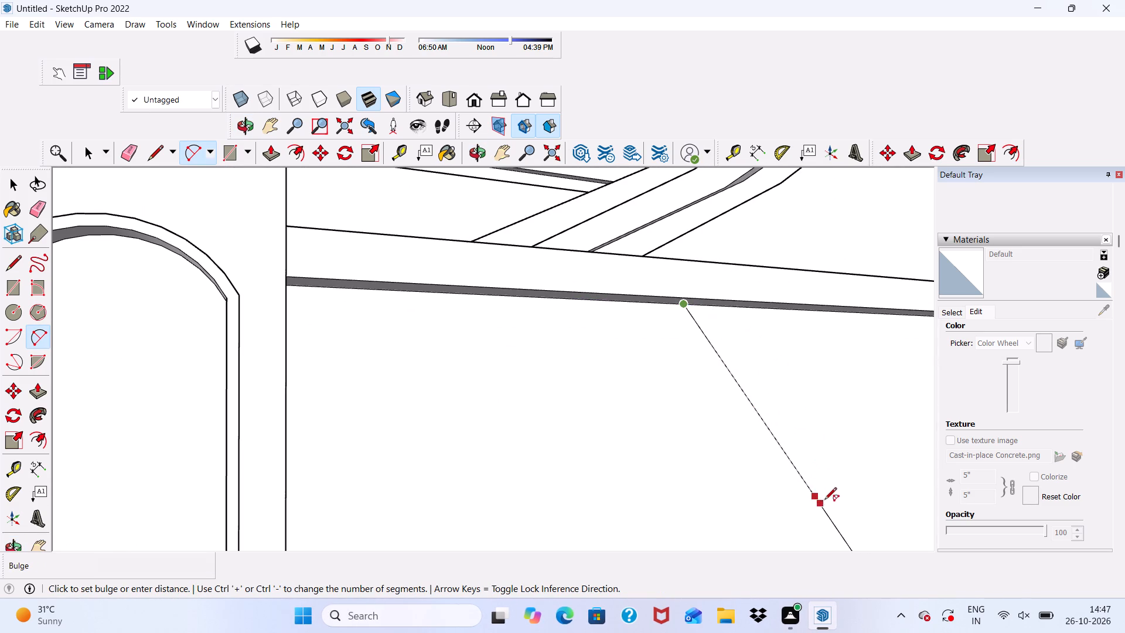
{"action": "scroll", "coordinate": [852, 485], "scroll_direction": "up", "scroll_amount": 4}
{"action": "scroll", "coordinate": [840, 451], "scroll_direction": "down", "scroll_amount": 11}
{"action": "scroll", "coordinate": [843, 437], "scroll_direction": "up", "scroll_amount": 4}
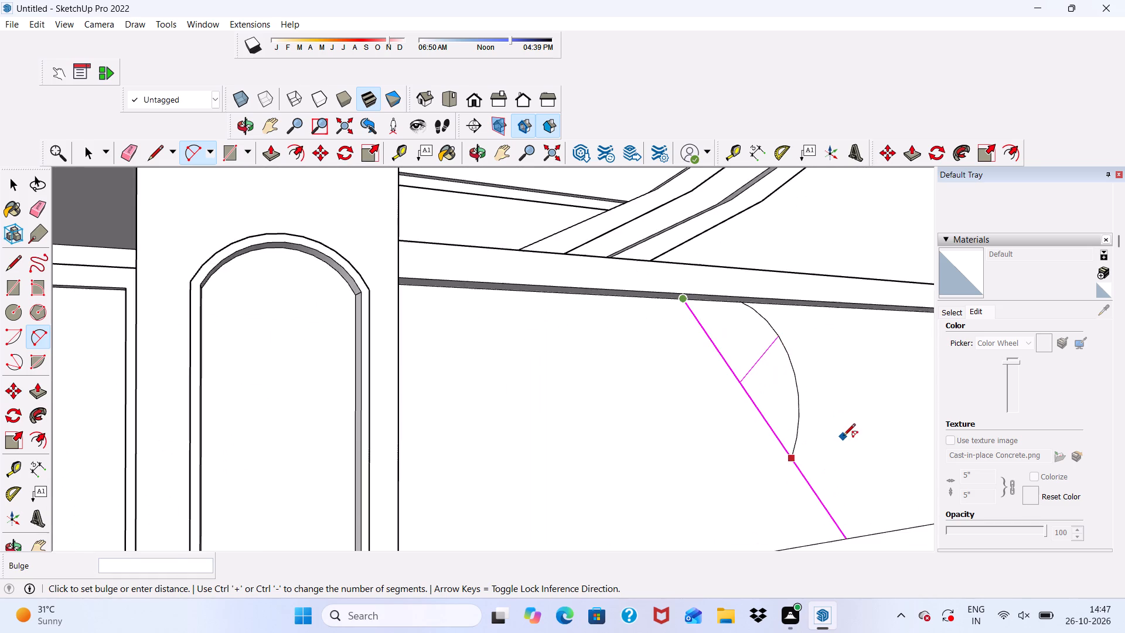
{"action": "scroll", "coordinate": [793, 420], "scroll_direction": "up", "scroll_amount": 5}
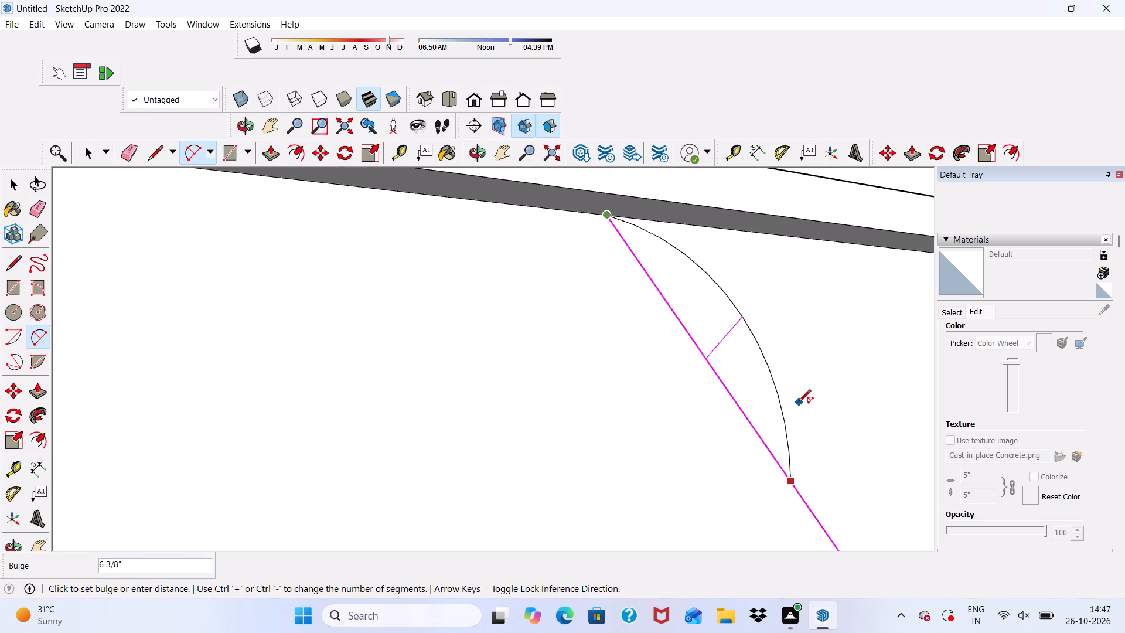
{"action": "left_click", "coordinate": [797, 406]}
Draw an opposite arc from the upper arc's lower end to the diagonal's bottom end, about 1' 8" long with a bulge of about 3 1/4".
{"action": "scroll", "coordinate": [747, 353], "scroll_direction": "down", "scroll_amount": 9}
{"action": "scroll", "coordinate": [769, 421], "scroll_direction": "up", "scroll_amount": 5}
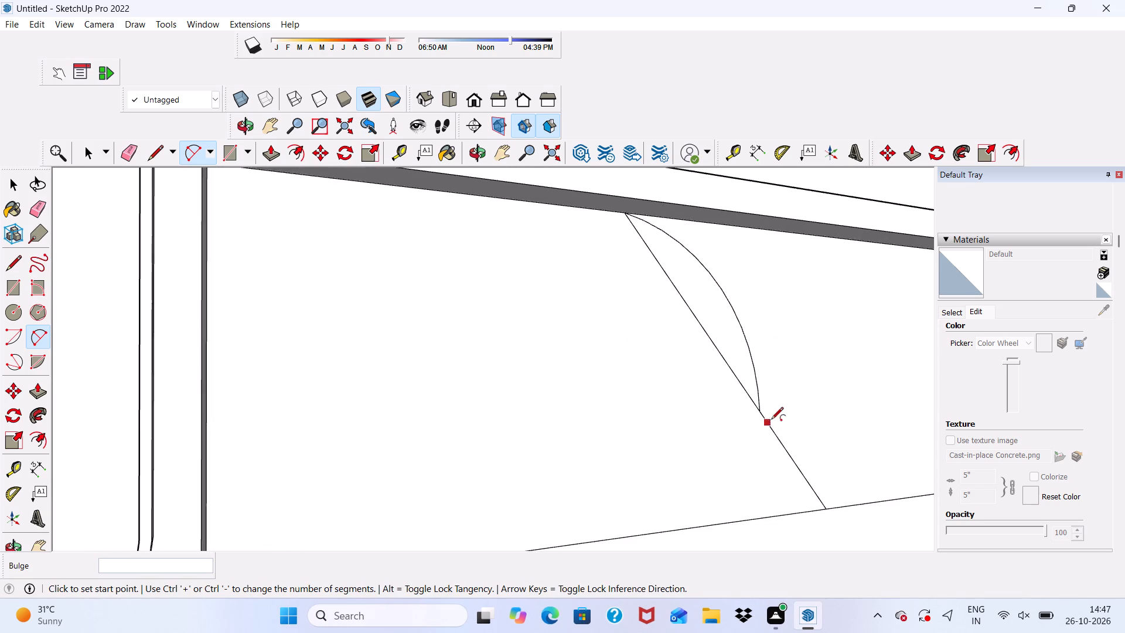
{"action": "scroll", "coordinate": [772, 420], "scroll_direction": "down", "scroll_amount": 1}
{"action": "left_click", "coordinate": [760, 413]}
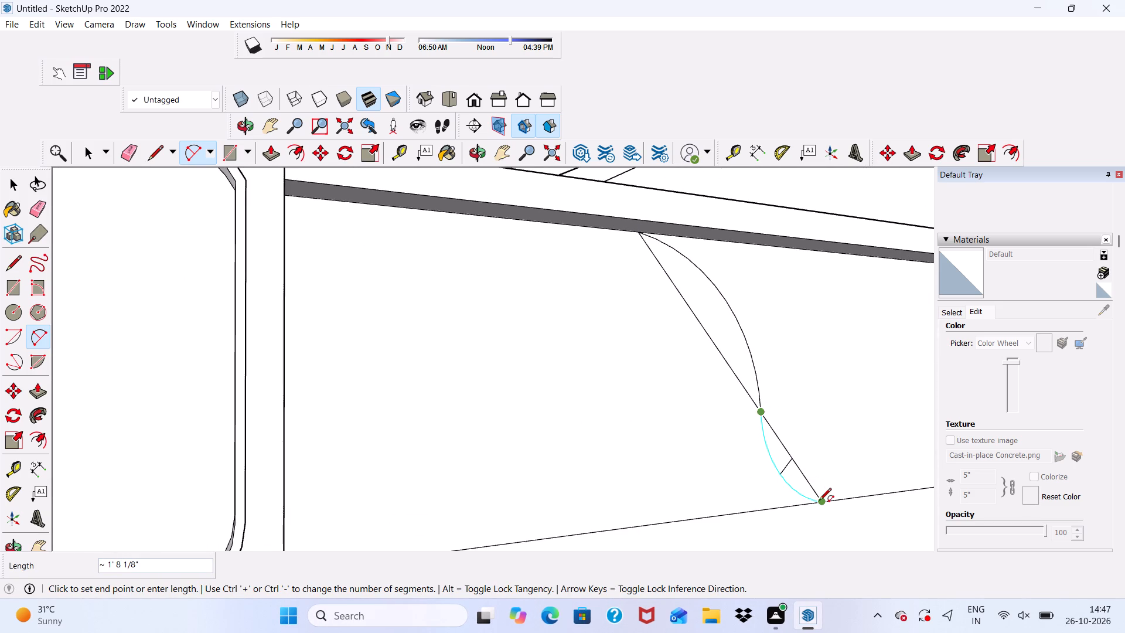
{"action": "left_click", "coordinate": [819, 501]}
{"action": "scroll", "coordinate": [736, 463], "scroll_direction": "up", "scroll_amount": 4}
{"action": "scroll", "coordinate": [780, 439], "scroll_direction": "up", "scroll_amount": 4}
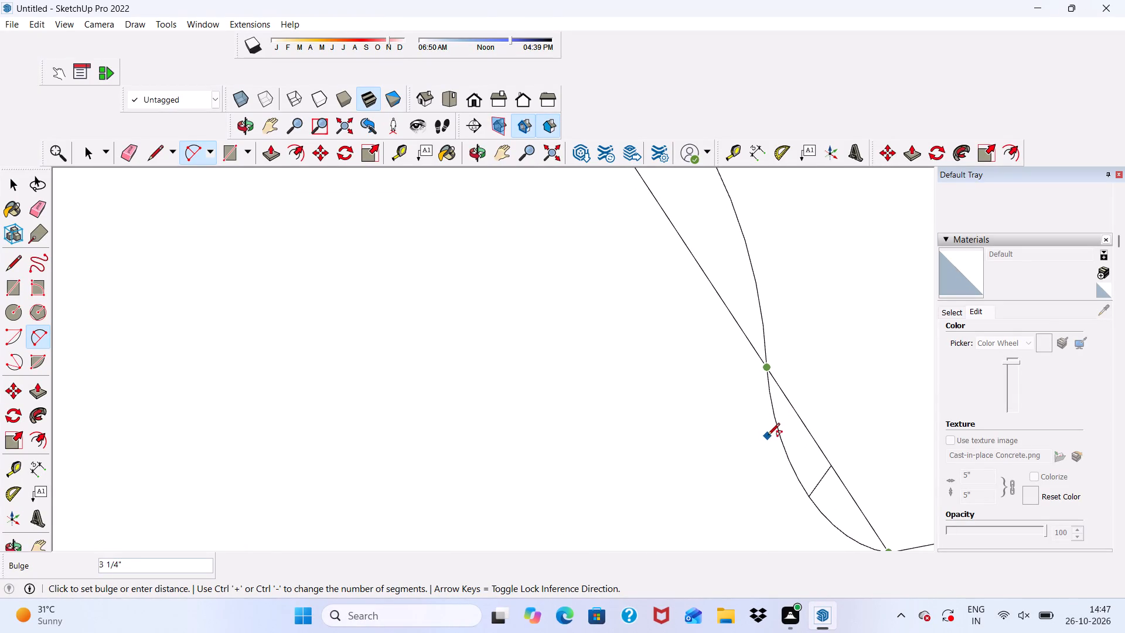
{"action": "left_click", "coordinate": [770, 433]}
{"action": "scroll", "coordinate": [705, 436], "scroll_direction": "down", "scroll_amount": 5}
{"action": "key", "text": "space"}
Offset the face between the lower arc and the diagonal outward by about 3/4".
{"action": "scroll", "coordinate": [760, 408], "scroll_direction": "down", "scroll_amount": 4}
{"action": "middle_click_drag", "start_coordinate": [765, 417], "coordinate": [767, 421]}
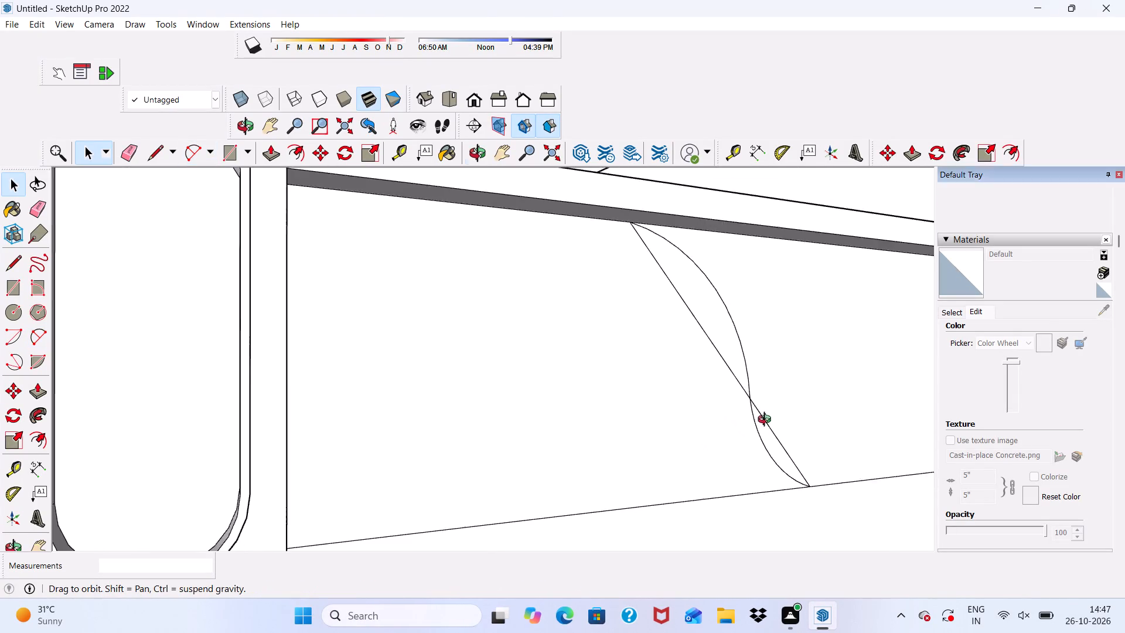
{"action": "middle_click_drag", "start_coordinate": [767, 421], "coordinate": [723, 454]}
{"action": "scroll", "coordinate": [802, 424], "scroll_direction": "up", "scroll_amount": 6}
{"action": "left_click", "coordinate": [799, 423]}
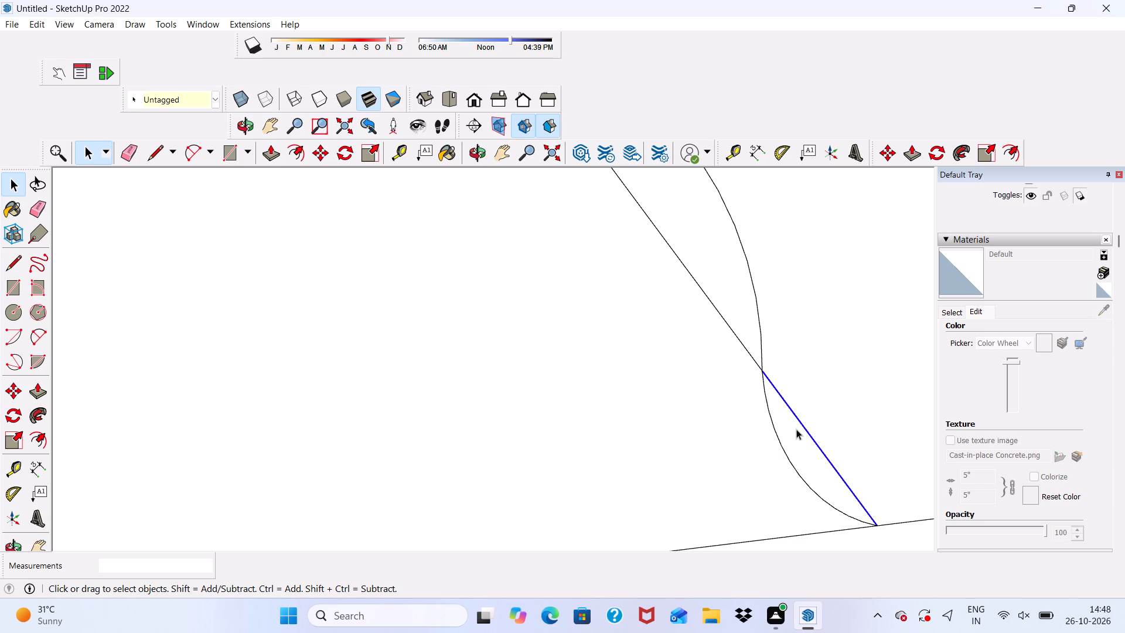
{"action": "left_click", "coordinate": [796, 429]}
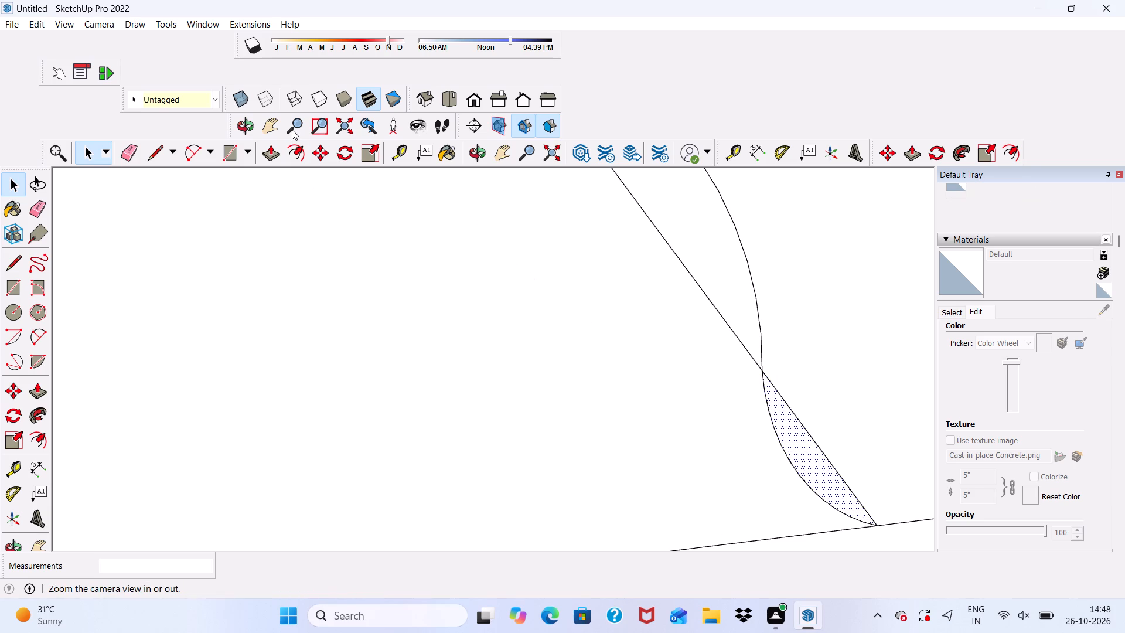
{"action": "left_click", "coordinate": [296, 149]}
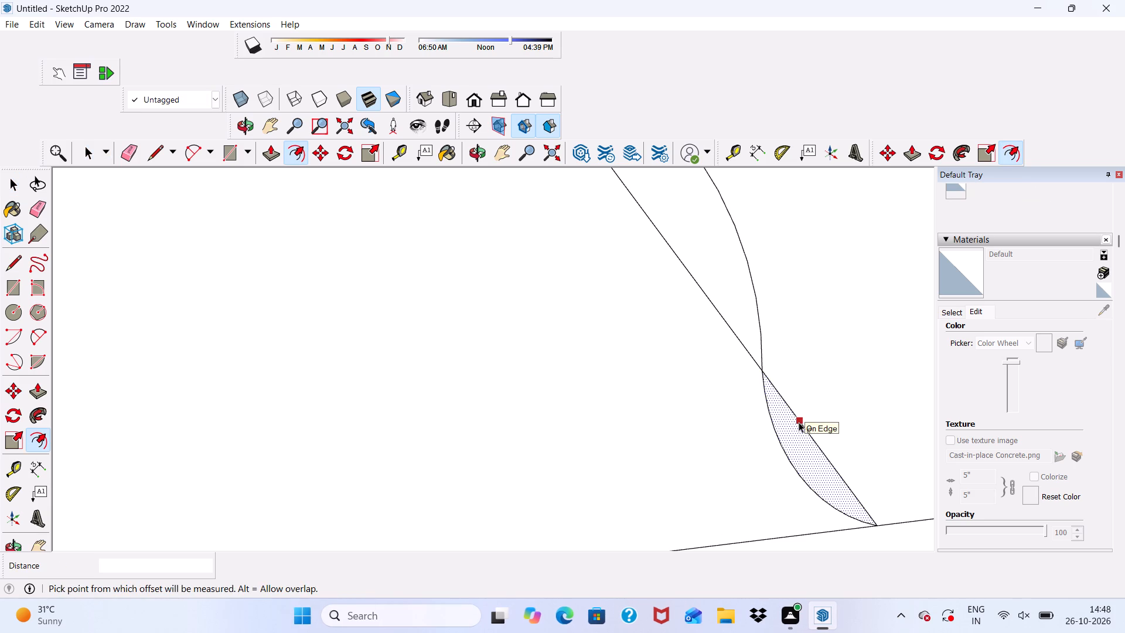
{"action": "left_click", "coordinate": [799, 422]}
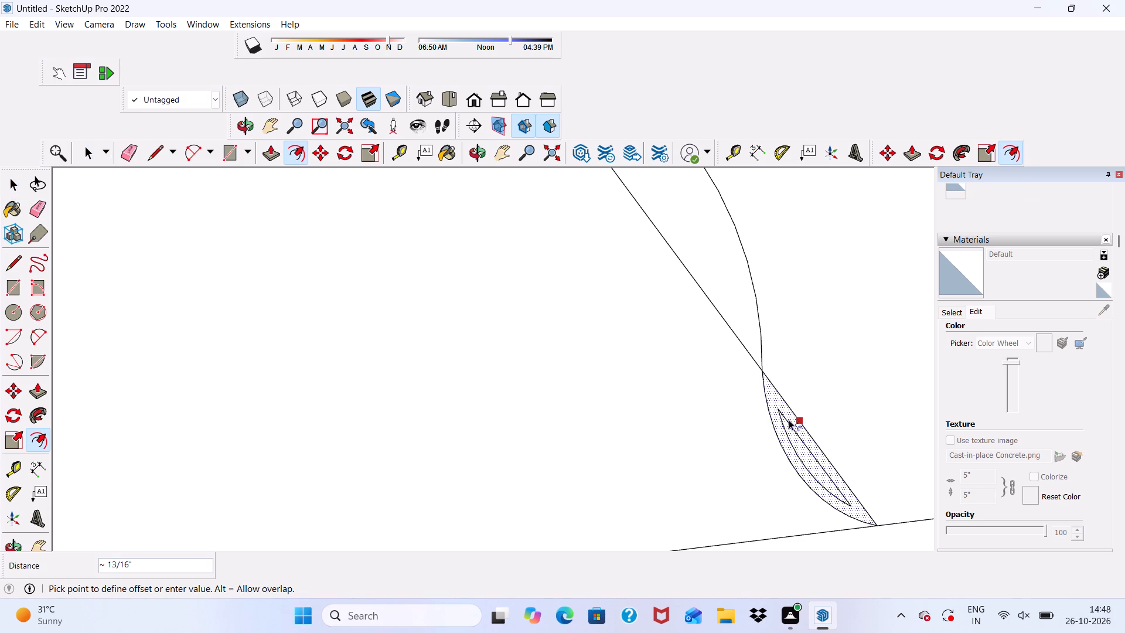
{"action": "scroll", "coordinate": [749, 404], "scroll_direction": "up", "scroll_amount": 3}
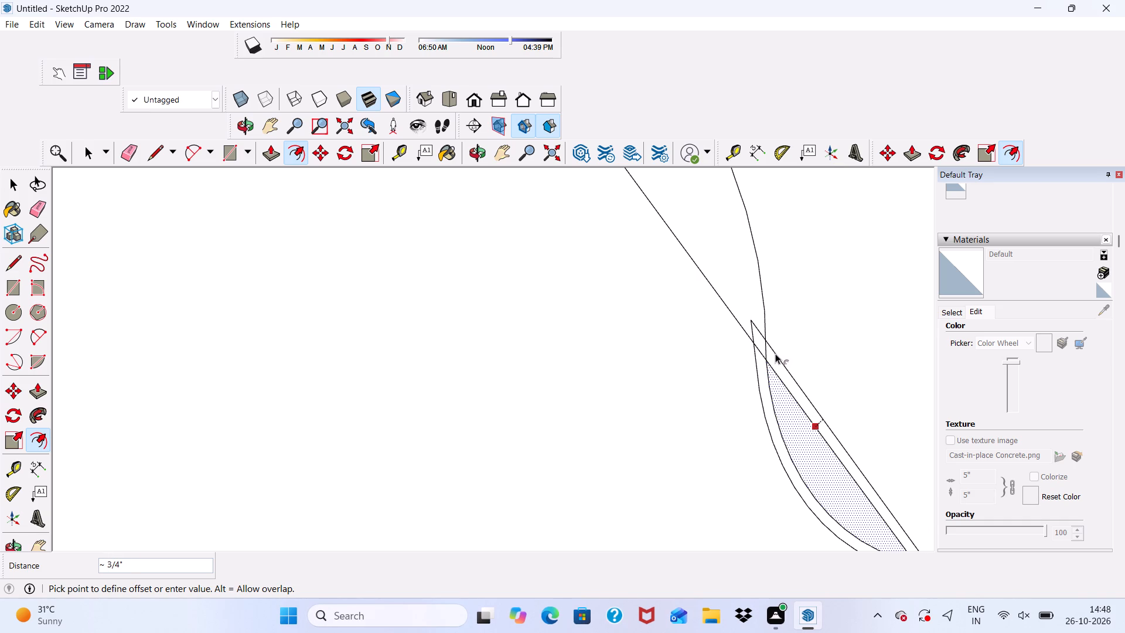
{"action": "left_click", "coordinate": [775, 353]}
{"action": "scroll", "coordinate": [732, 376], "scroll_direction": "down", "scroll_amount": 4}
{"action": "key", "text": "space"}
Offset the face between the upper arc and the diagonal inward by about 1/4".
{"action": "scroll", "coordinate": [747, 383], "scroll_direction": "up", "scroll_amount": 13}
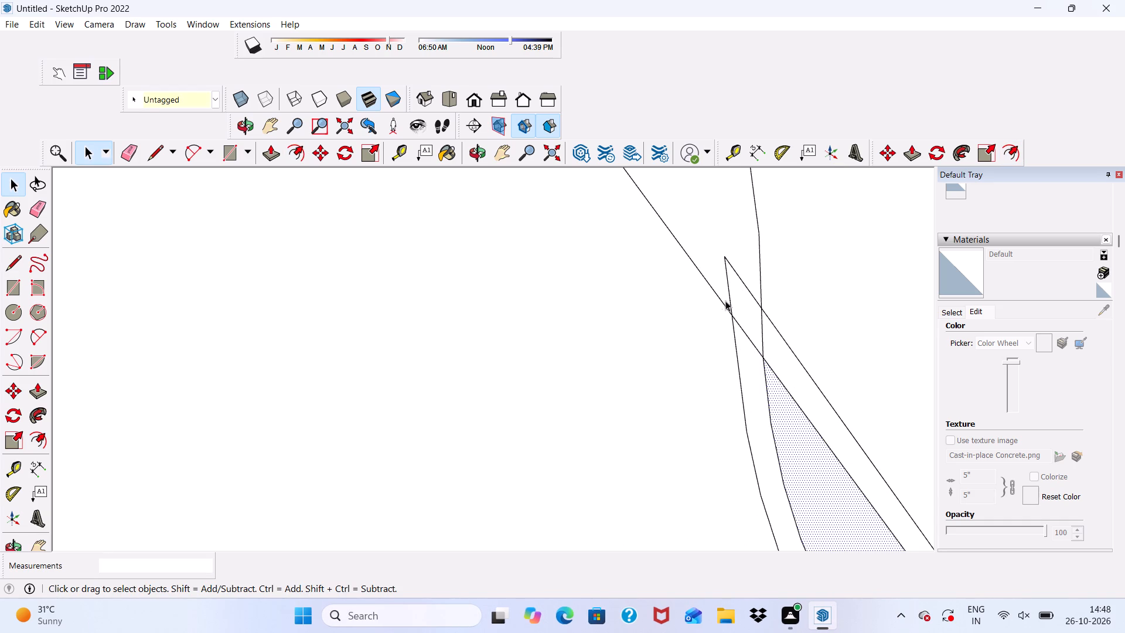
{"action": "scroll", "coordinate": [734, 293], "scroll_direction": "down", "scroll_amount": 5}
{"action": "middle_click_drag", "start_coordinate": [749, 329], "coordinate": [780, 371]}
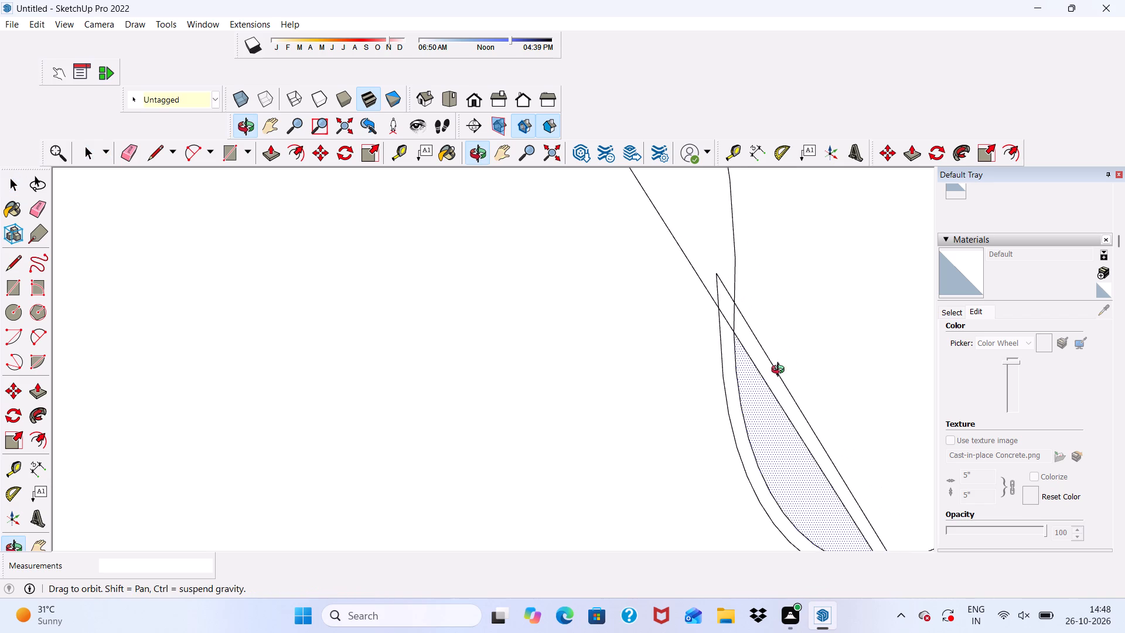
{"action": "middle_click_drag", "start_coordinate": [780, 371], "coordinate": [765, 381]}
{"action": "left_click", "coordinate": [701, 227]}
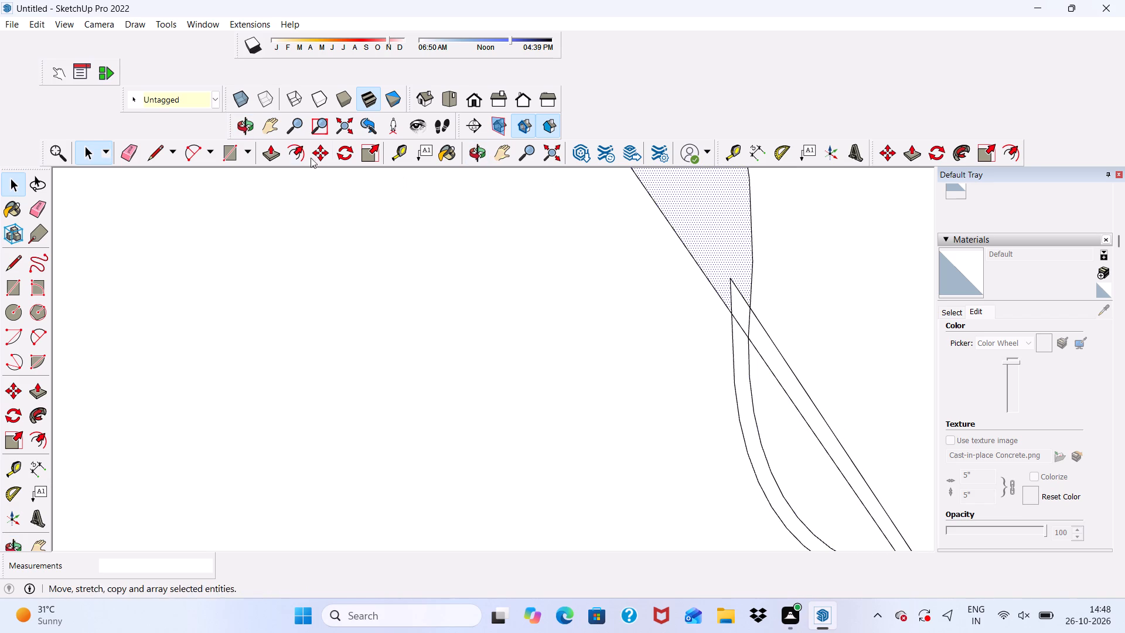
{"action": "left_click", "coordinate": [298, 154]}
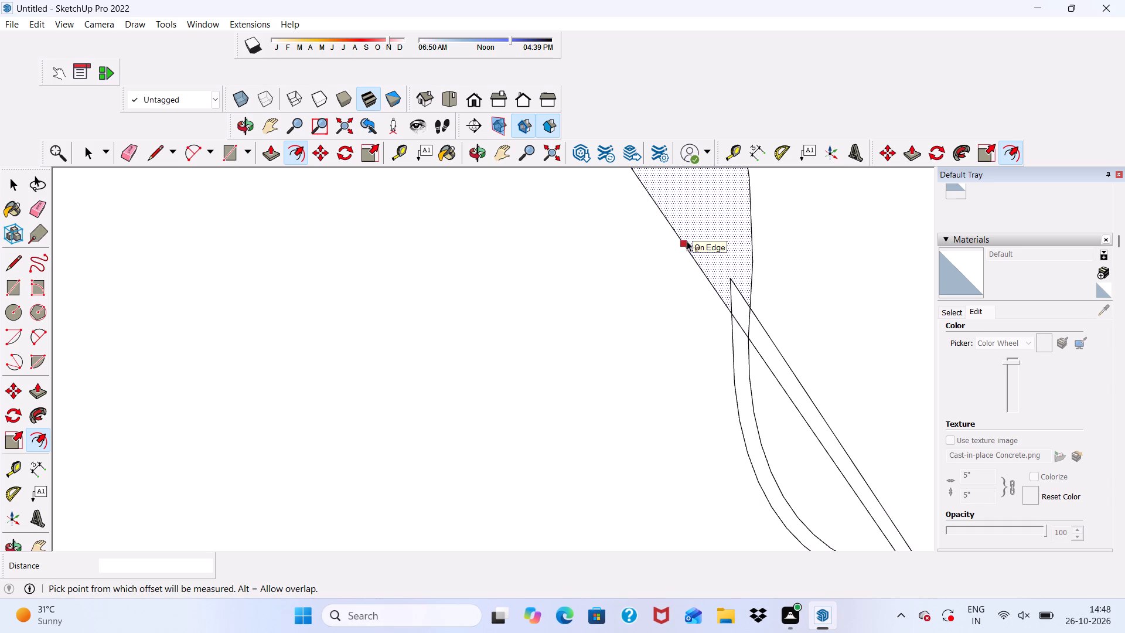
{"action": "left_click", "coordinate": [690, 250]}
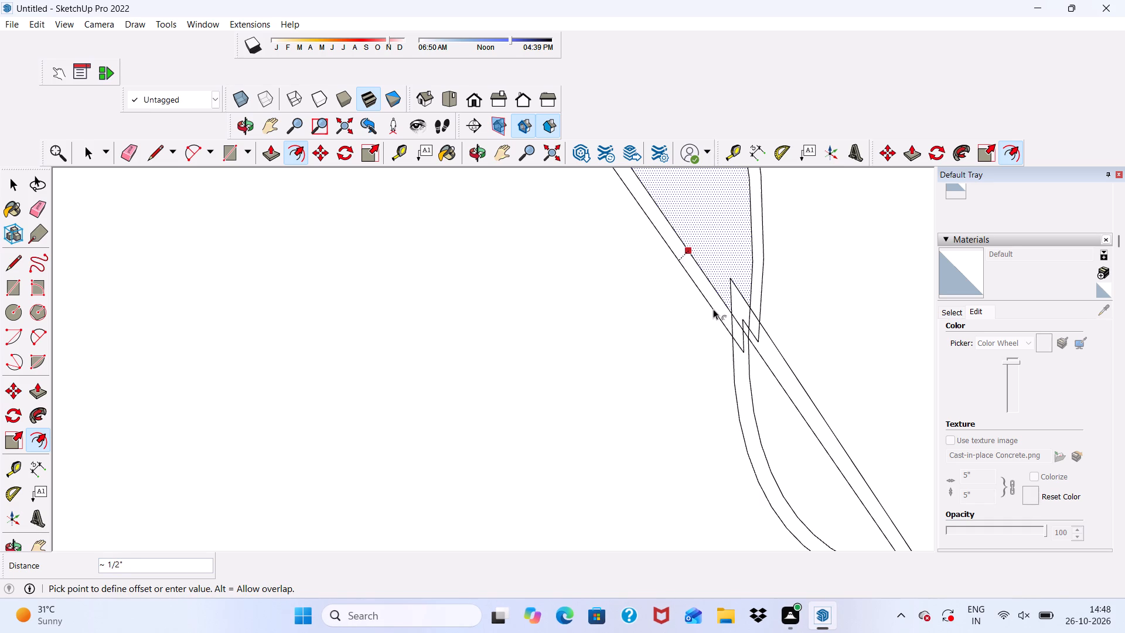
{"action": "scroll", "coordinate": [712, 301], "scroll_direction": "up", "scroll_amount": 4}
{"action": "scroll", "coordinate": [712, 253], "scroll_direction": "up", "scroll_amount": 8}
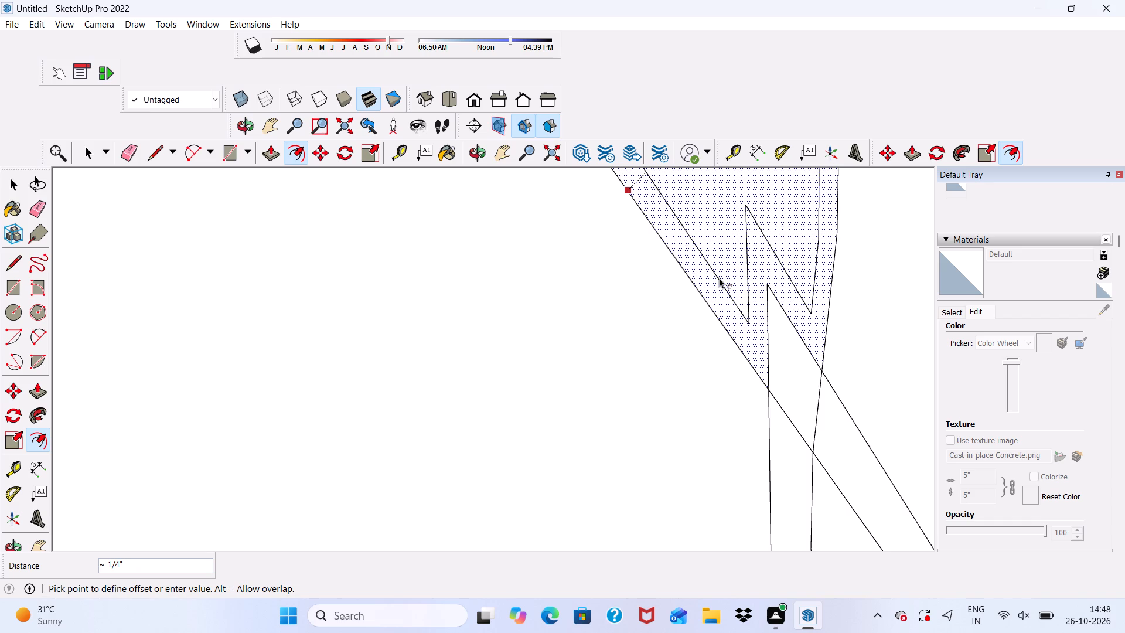
{"action": "left_click", "coordinate": [719, 278]}
{"action": "scroll", "coordinate": [701, 284], "scroll_direction": "down", "scroll_amount": 12}
{"action": "middle_click_drag", "start_coordinate": [764, 342], "coordinate": [725, 386]}
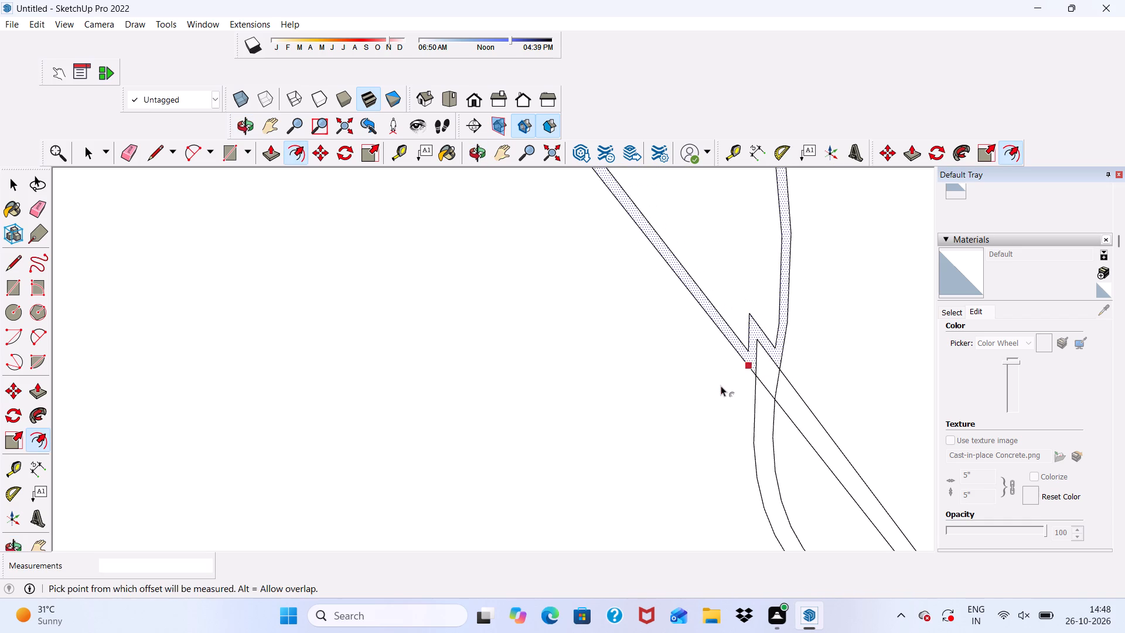
{"action": "key", "text": "space"}
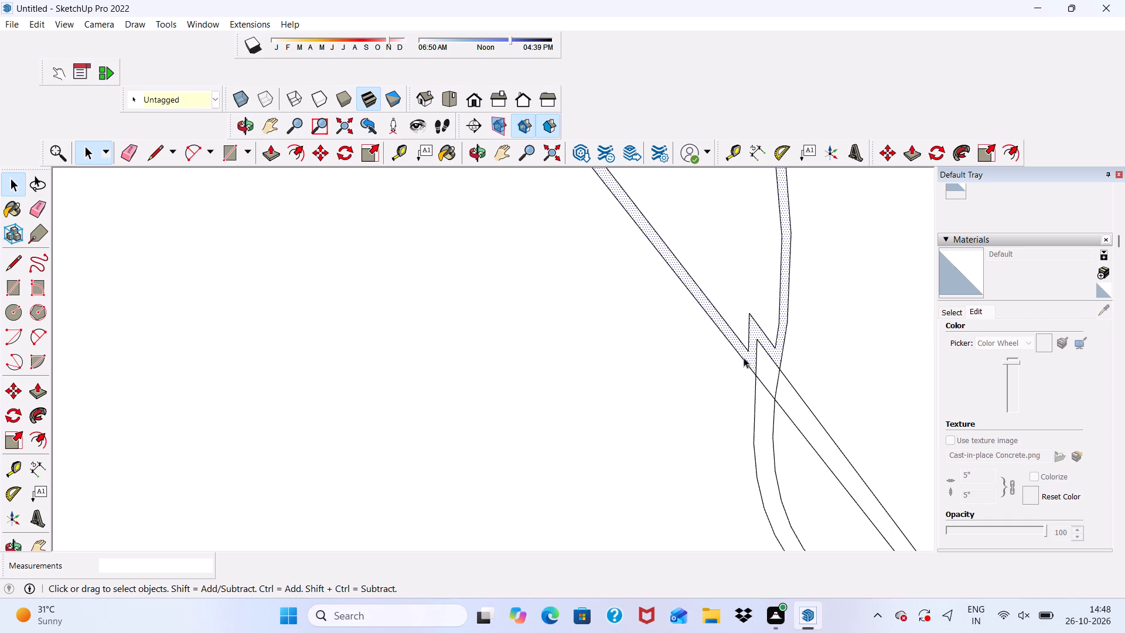
Erase the two short zigzag edges at the lower end of the upper face's inner offset, near the crossing.
{"action": "scroll", "coordinate": [744, 358], "scroll_direction": "down", "scroll_amount": 4}
{"action": "scroll", "coordinate": [760, 321], "scroll_direction": "up", "scroll_amount": 5}
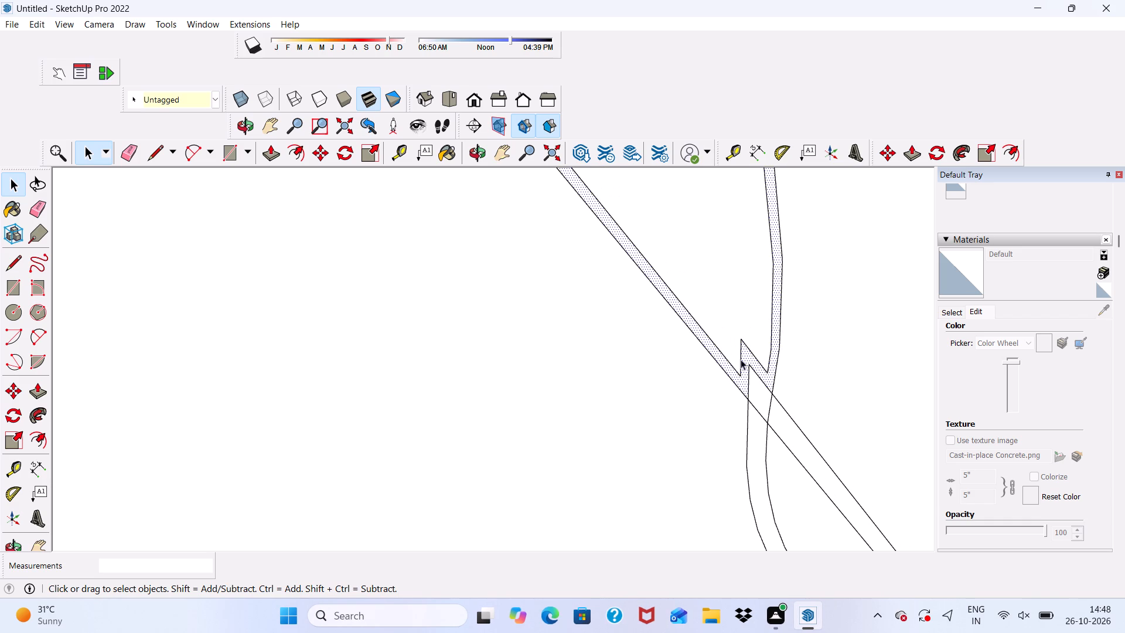
{"action": "left_click", "coordinate": [135, 152]}
{"action": "scroll", "coordinate": [669, 374], "scroll_direction": "up", "scroll_amount": 2}
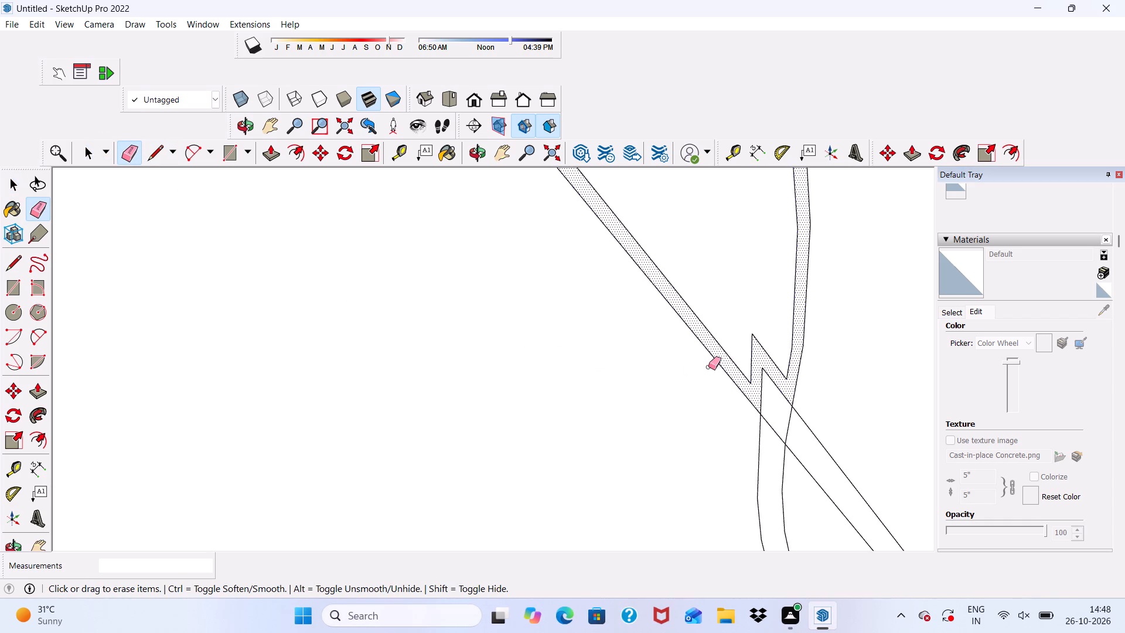
{"action": "scroll", "coordinate": [708, 367], "scroll_direction": "up", "scroll_amount": 4}
{"action": "left_click_drag", "start_coordinate": [769, 338], "coordinate": [768, 345]}
{"action": "left_click_drag", "start_coordinate": [757, 360], "coordinate": [754, 369]}
{"action": "scroll", "coordinate": [726, 331], "scroll_direction": "down", "scroll_amount": 5}
{"action": "middle_click", "coordinate": [737, 376]}
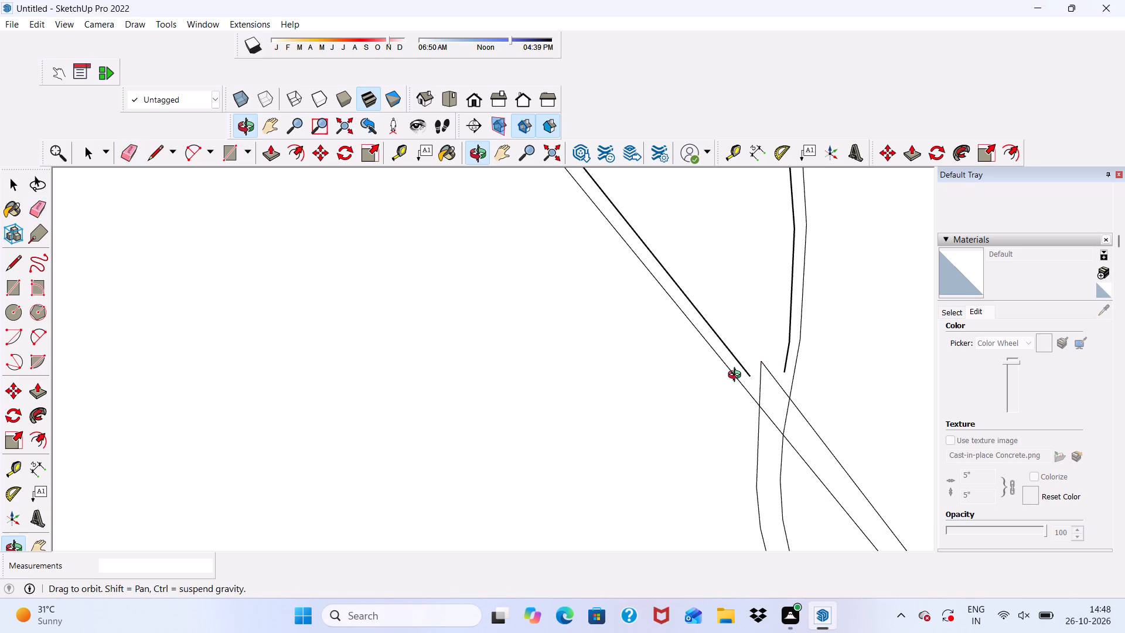
{"action": "scroll", "coordinate": [742, 321], "scroll_direction": "down", "scroll_amount": 9}
{"action": "middle_click_drag", "start_coordinate": [776, 418], "coordinate": [729, 464]}
{"action": "scroll", "coordinate": [712, 380], "scroll_direction": "down", "scroll_amount": 5}
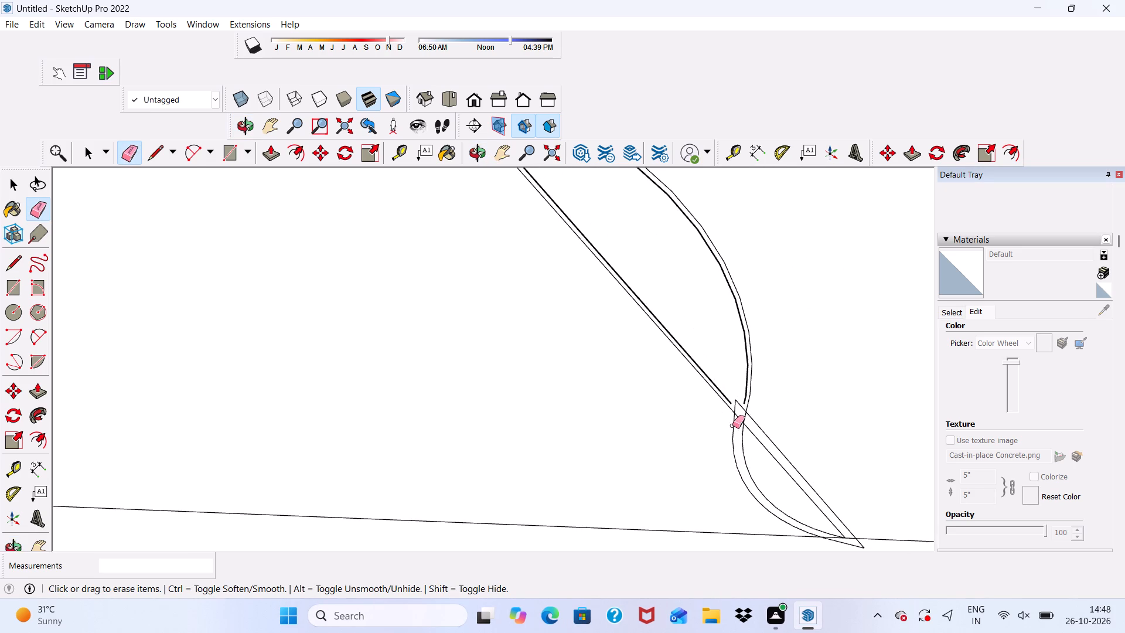
{"action": "scroll", "coordinate": [738, 475], "scroll_direction": "up", "scroll_amount": 5}
{"action": "key", "text": "space"}
Draw a line about 1/2" long from the inner upper arc's open end to the lower offset's diagonal edge.
{"action": "scroll", "coordinate": [750, 333], "scroll_direction": "up", "scroll_amount": 5}
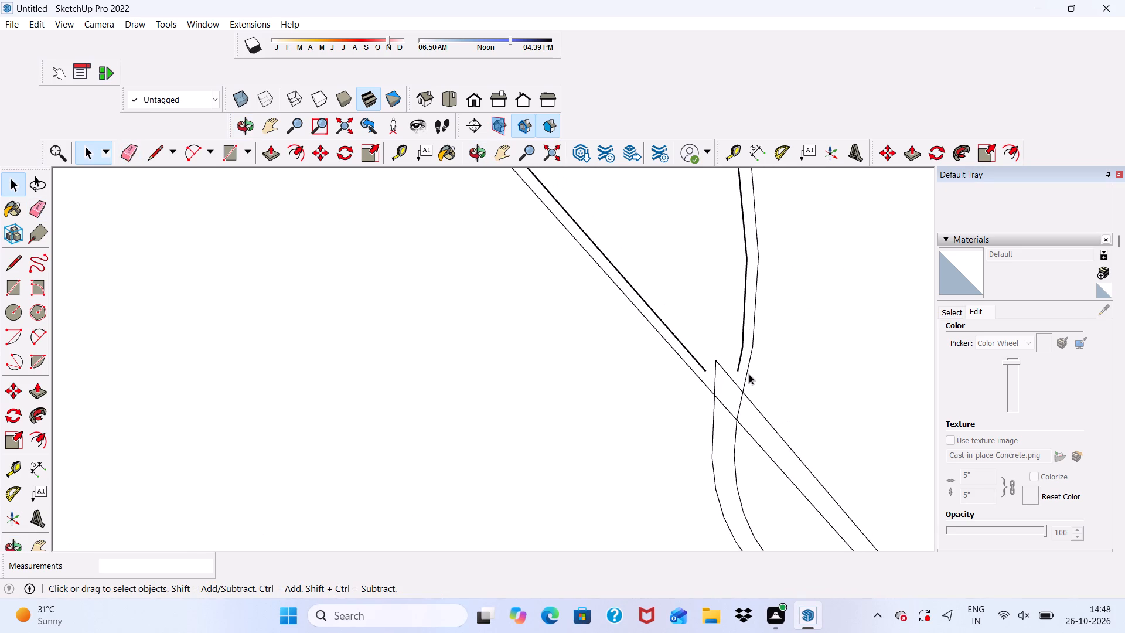
{"action": "scroll", "coordinate": [738, 384], "scroll_direction": "down", "scroll_amount": 1}
{"action": "middle_click_drag", "start_coordinate": [737, 386], "coordinate": [708, 373]}
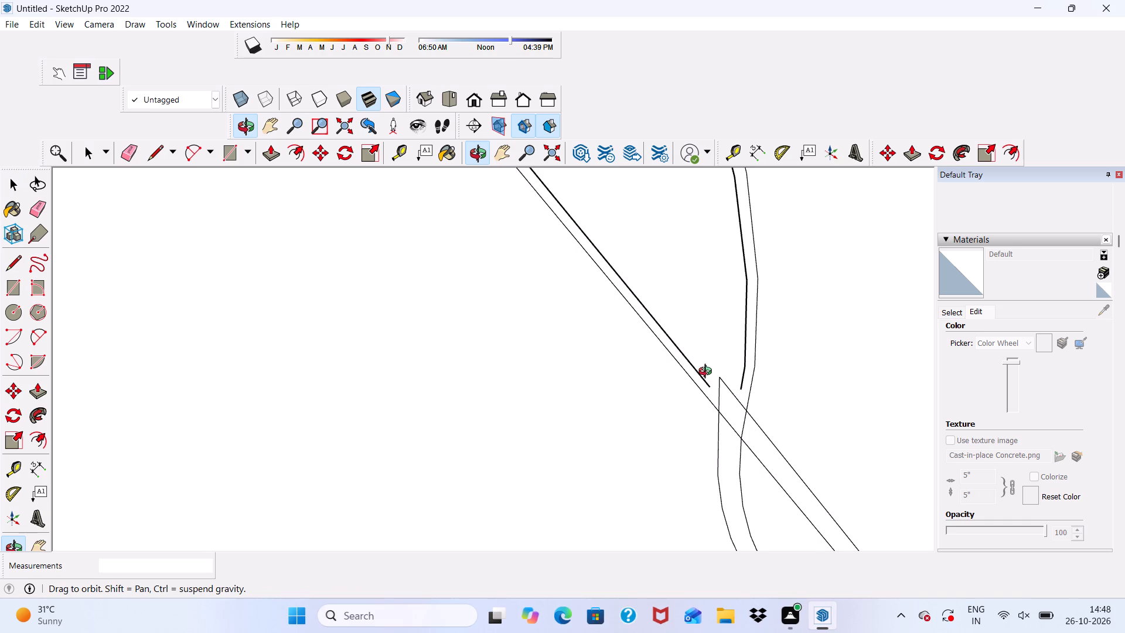
{"action": "middle_click_drag", "start_coordinate": [708, 373], "coordinate": [712, 356]}
{"action": "scroll", "coordinate": [750, 405], "scroll_direction": "up", "scroll_amount": 10}
{"action": "scroll", "coordinate": [735, 382], "scroll_direction": "down", "scroll_amount": 5}
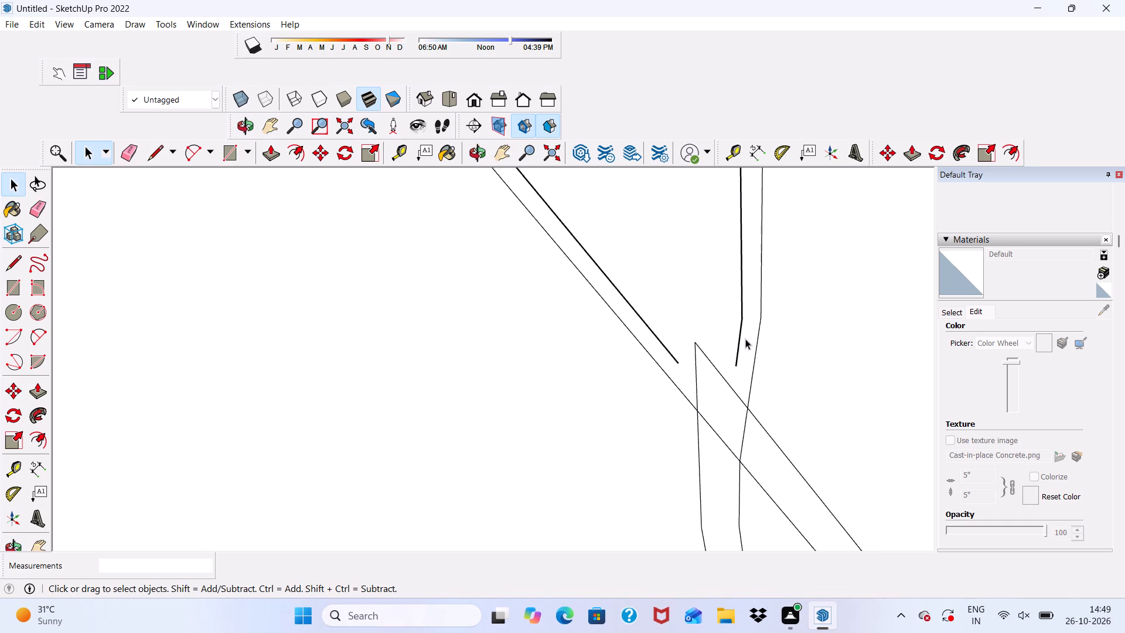
{"action": "scroll", "coordinate": [745, 339], "scroll_direction": "down", "scroll_amount": 4}
{"action": "middle_click_drag", "start_coordinate": [734, 418], "coordinate": [857, 325]}
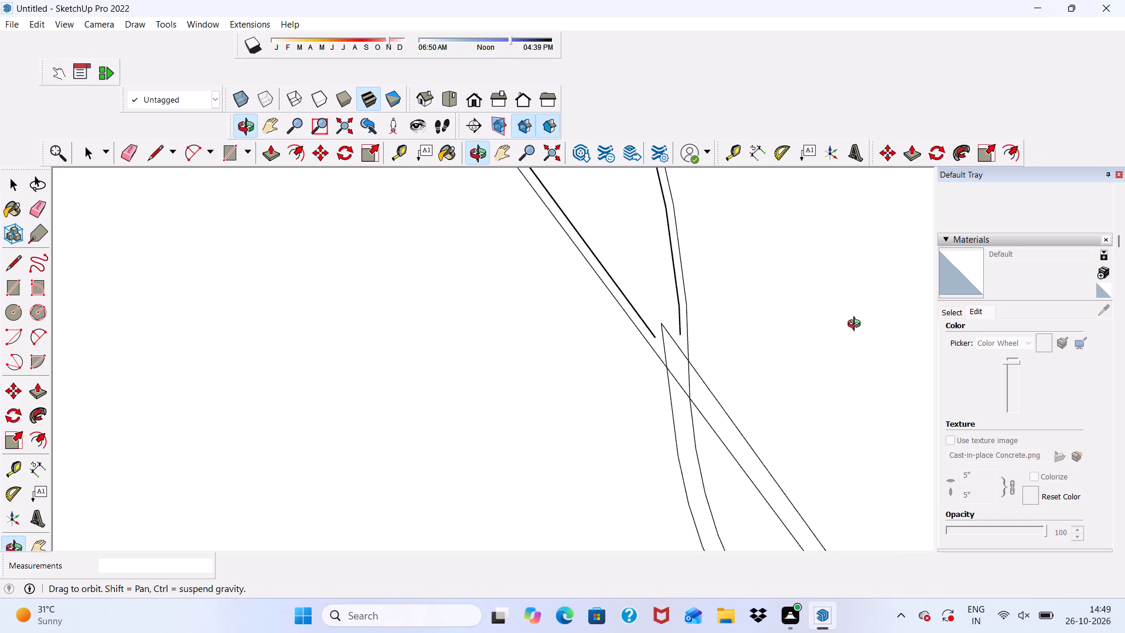
{"action": "middle_click_drag", "start_coordinate": [857, 325], "coordinate": [823, 414]}
{"action": "scroll", "coordinate": [700, 336], "scroll_direction": "up", "scroll_amount": 8}
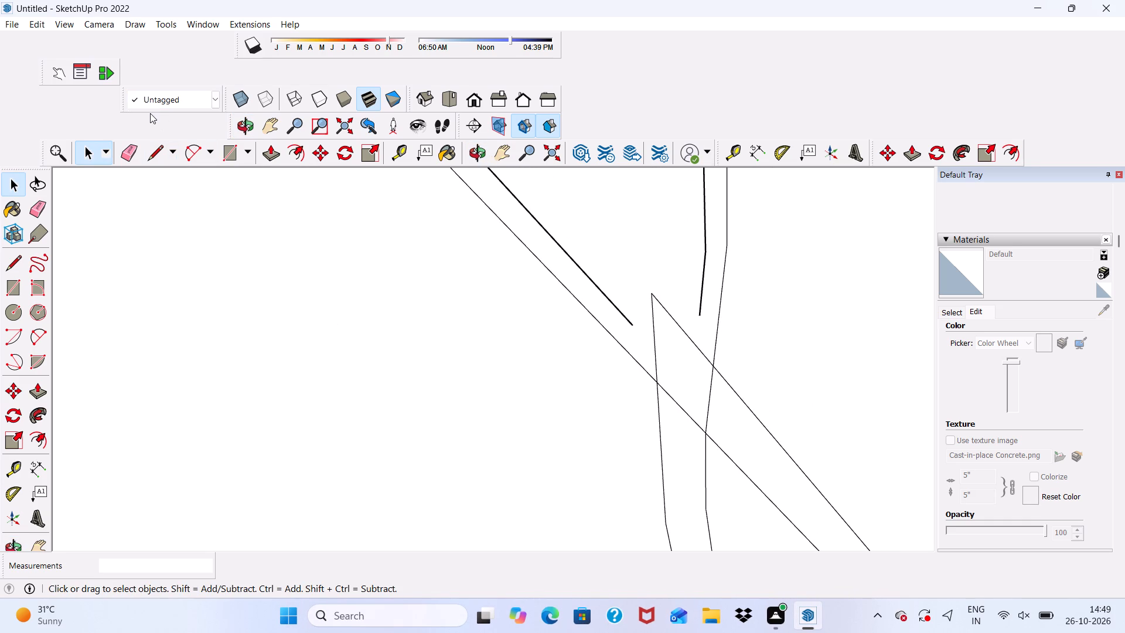
{"action": "left_click", "coordinate": [156, 151]}
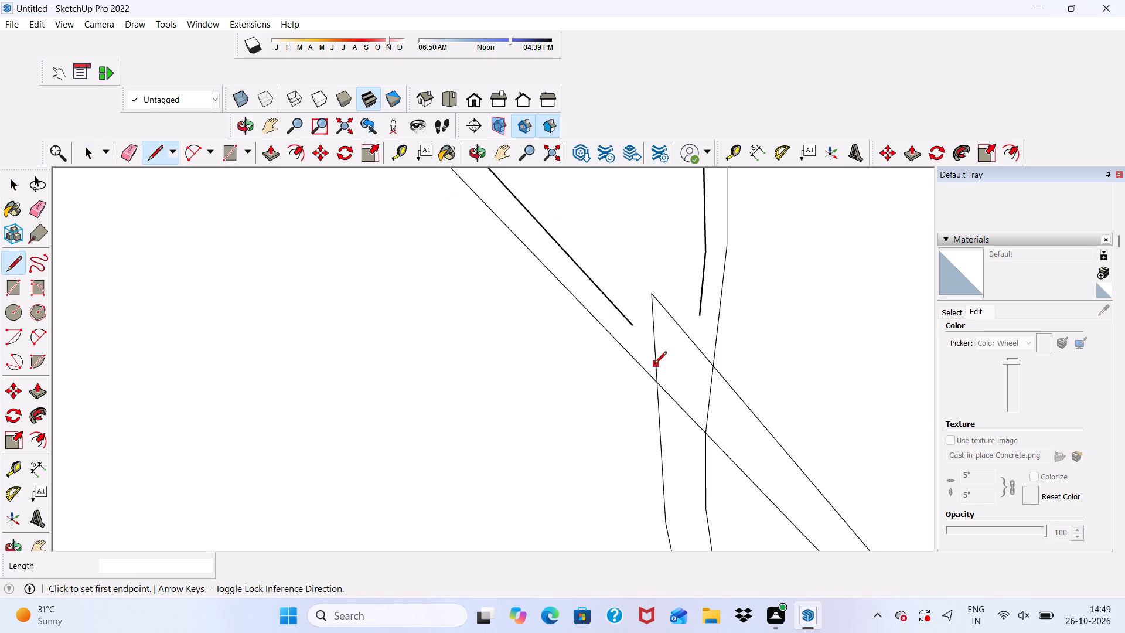
{"action": "left_click", "coordinate": [697, 317]}
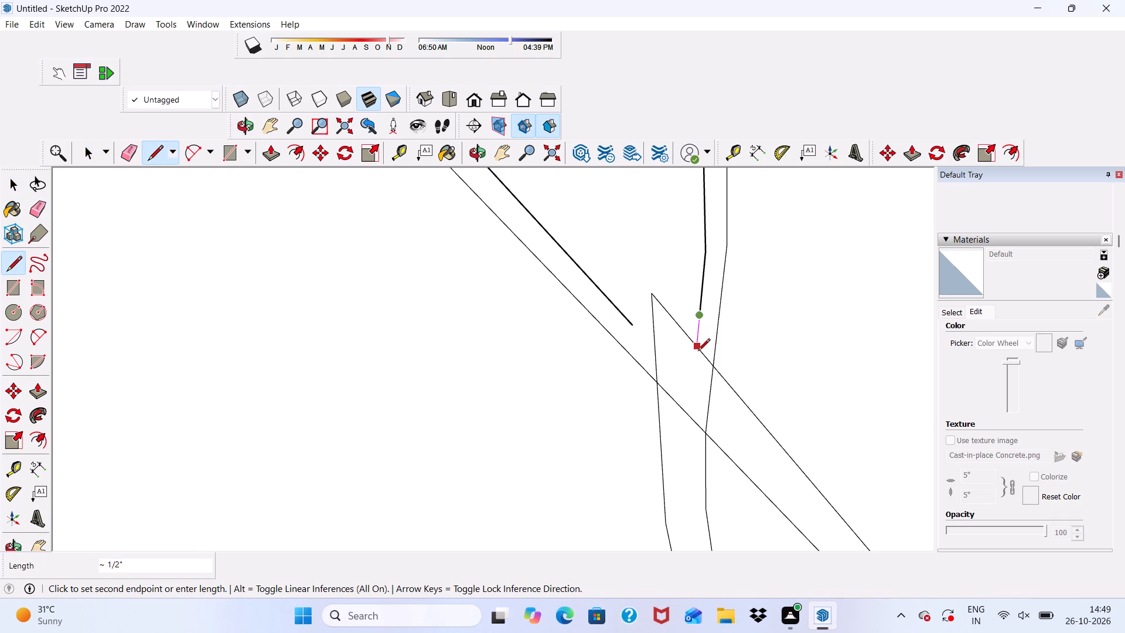
{"action": "left_click", "coordinate": [698, 352]}
{"action": "scroll", "coordinate": [637, 318], "scroll_direction": "down", "scroll_amount": 7}
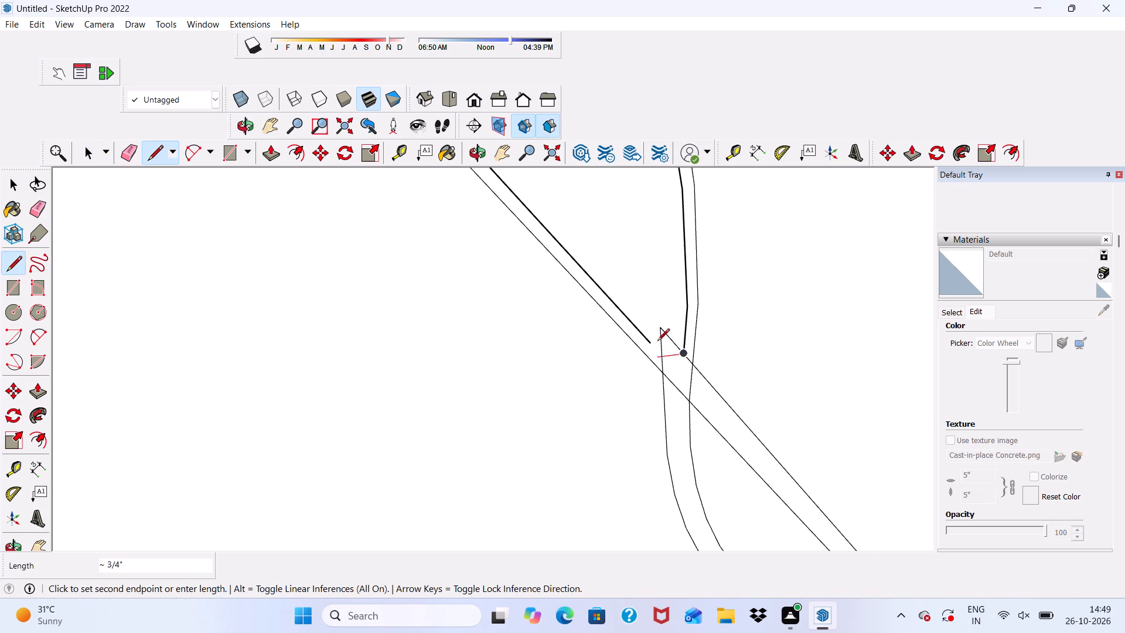
{"action": "key", "text": "space"}
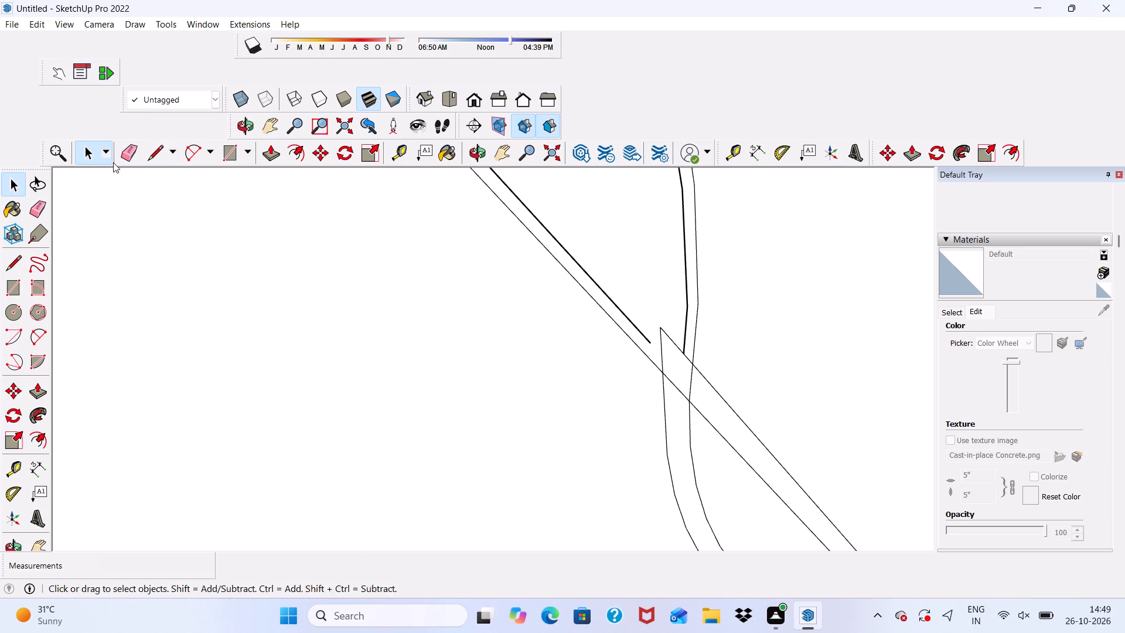
Extend the inner diagonal's open end by a line about 9/16" long to the lower offset's curved edge.
{"action": "left_click", "coordinate": [156, 150]}
{"action": "scroll", "coordinate": [596, 332], "scroll_direction": "up", "scroll_amount": 1}
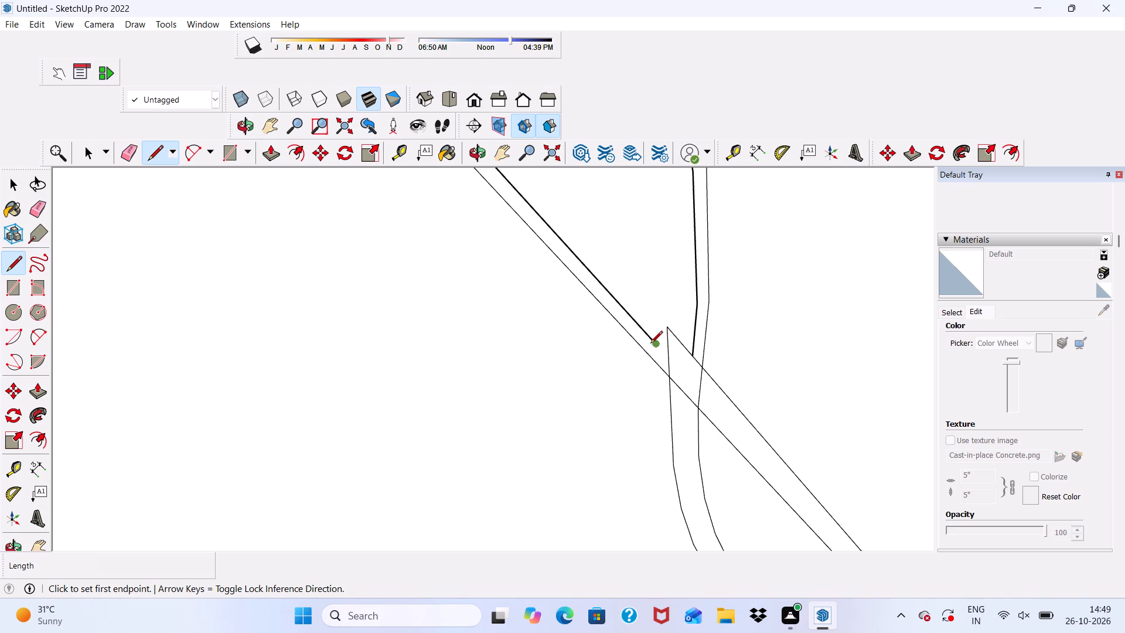
{"action": "left_click", "coordinate": [653, 341]}
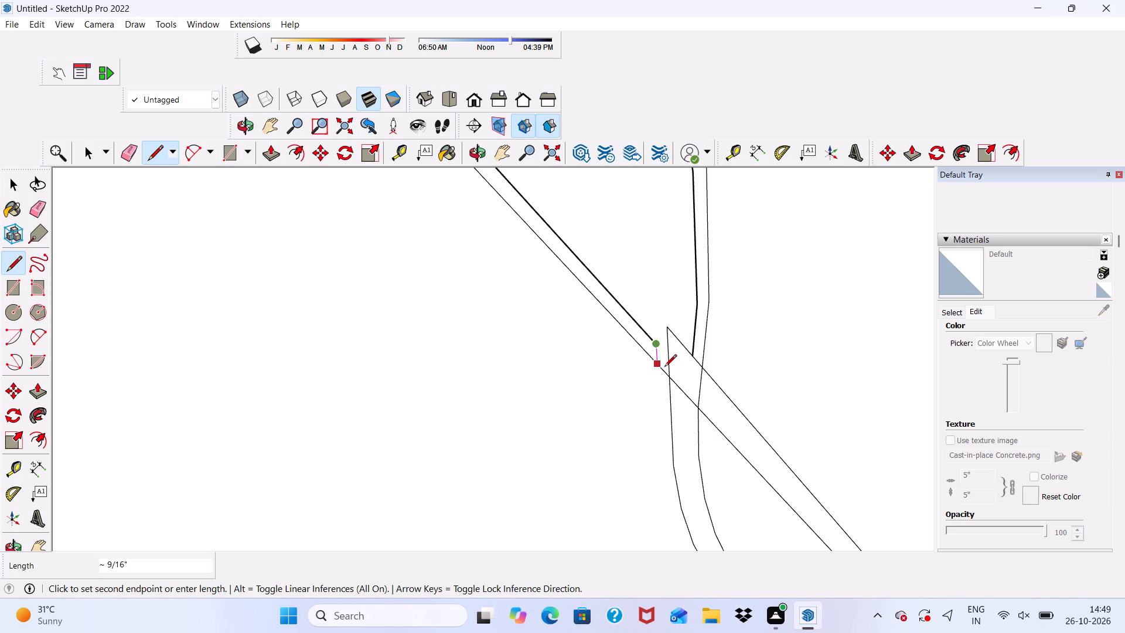
{"action": "scroll", "coordinate": [667, 365], "scroll_direction": "up", "scroll_amount": 13}
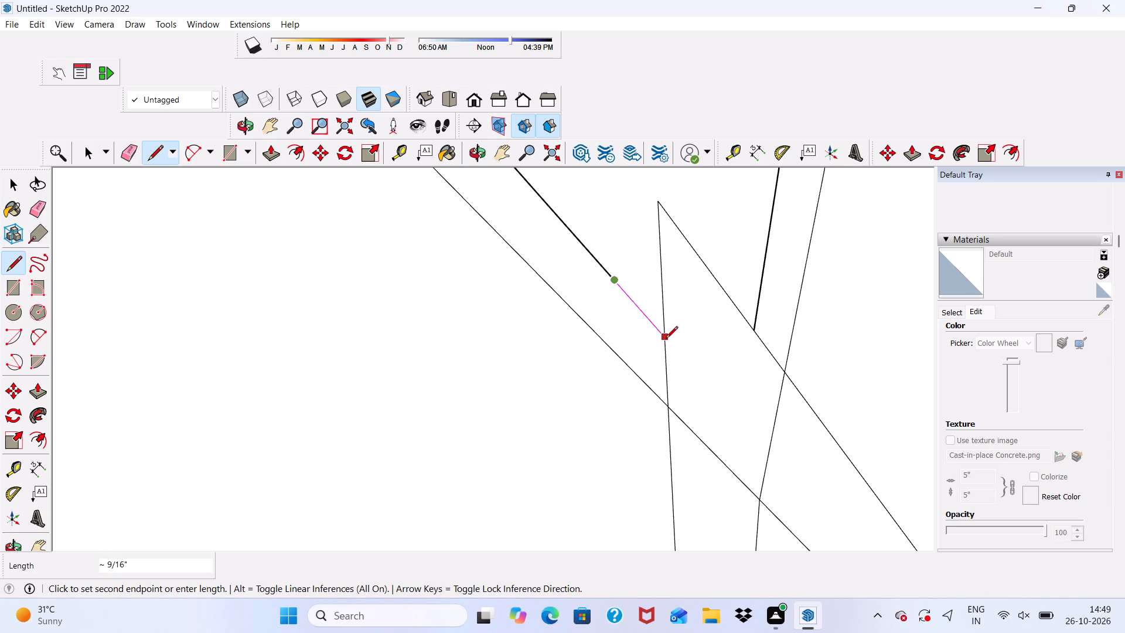
{"action": "left_click", "coordinate": [666, 339]}
{"action": "scroll", "coordinate": [670, 365], "scroll_direction": "down", "scroll_amount": 12}
{"action": "key", "text": "space"}
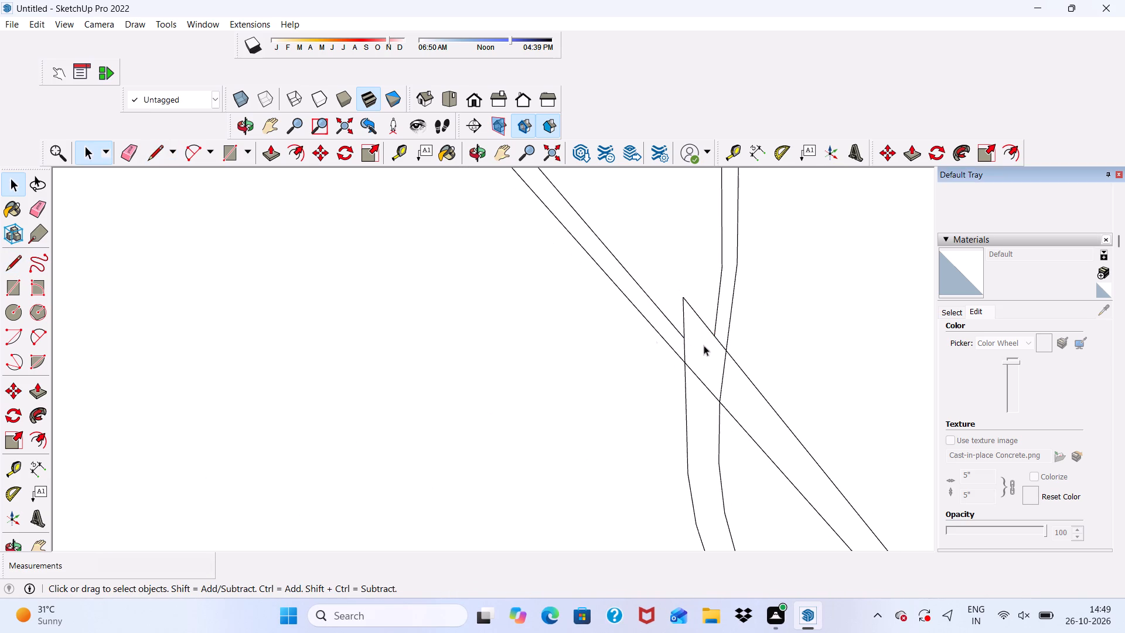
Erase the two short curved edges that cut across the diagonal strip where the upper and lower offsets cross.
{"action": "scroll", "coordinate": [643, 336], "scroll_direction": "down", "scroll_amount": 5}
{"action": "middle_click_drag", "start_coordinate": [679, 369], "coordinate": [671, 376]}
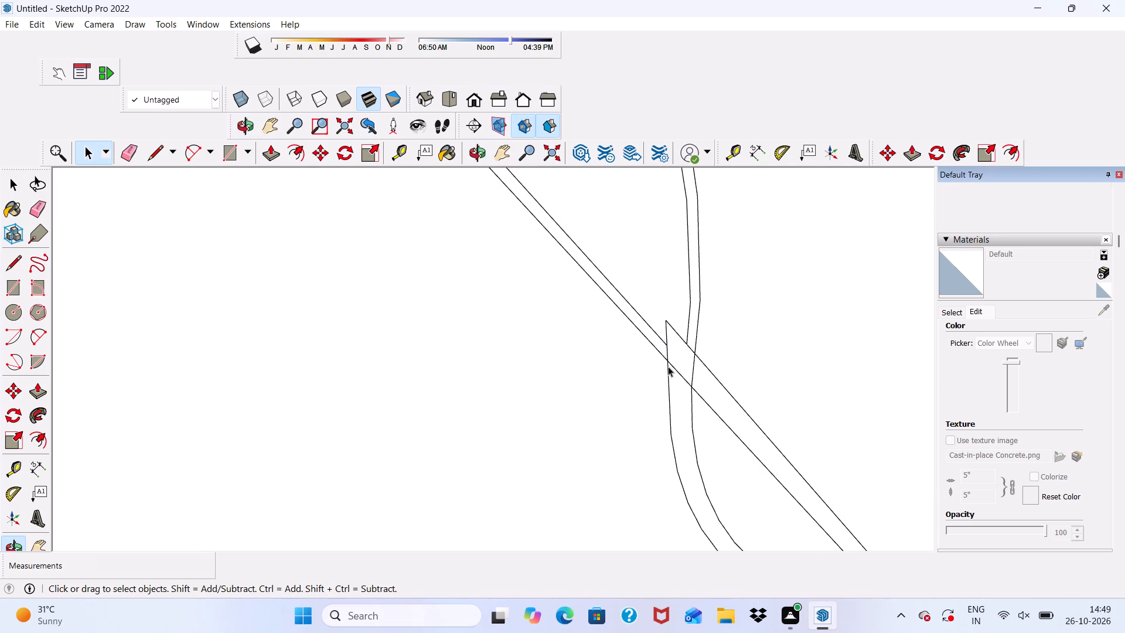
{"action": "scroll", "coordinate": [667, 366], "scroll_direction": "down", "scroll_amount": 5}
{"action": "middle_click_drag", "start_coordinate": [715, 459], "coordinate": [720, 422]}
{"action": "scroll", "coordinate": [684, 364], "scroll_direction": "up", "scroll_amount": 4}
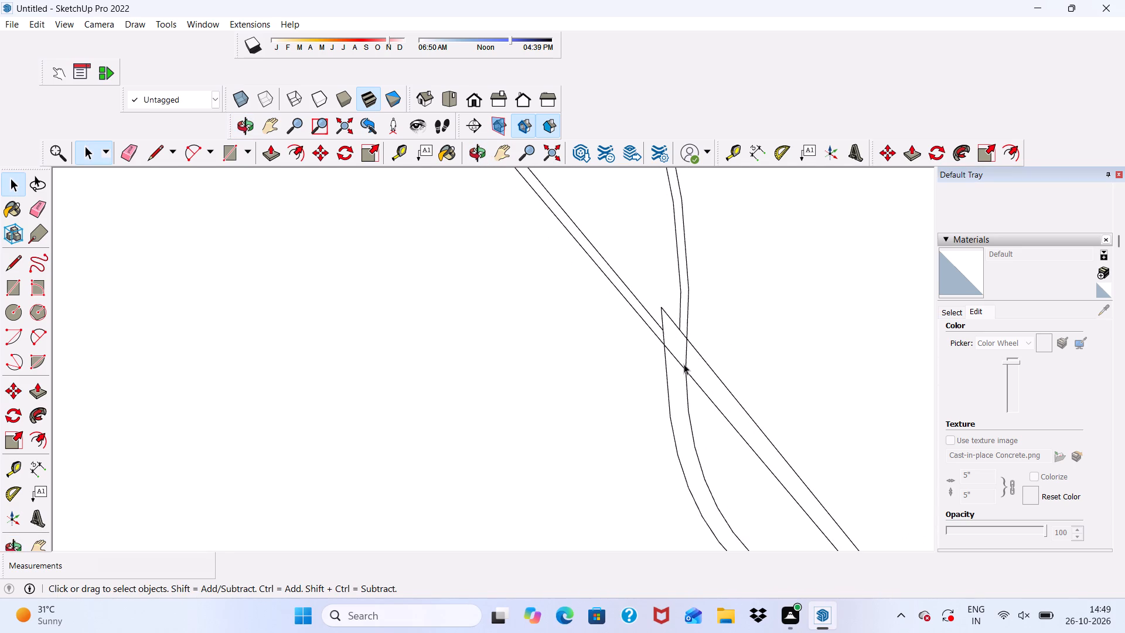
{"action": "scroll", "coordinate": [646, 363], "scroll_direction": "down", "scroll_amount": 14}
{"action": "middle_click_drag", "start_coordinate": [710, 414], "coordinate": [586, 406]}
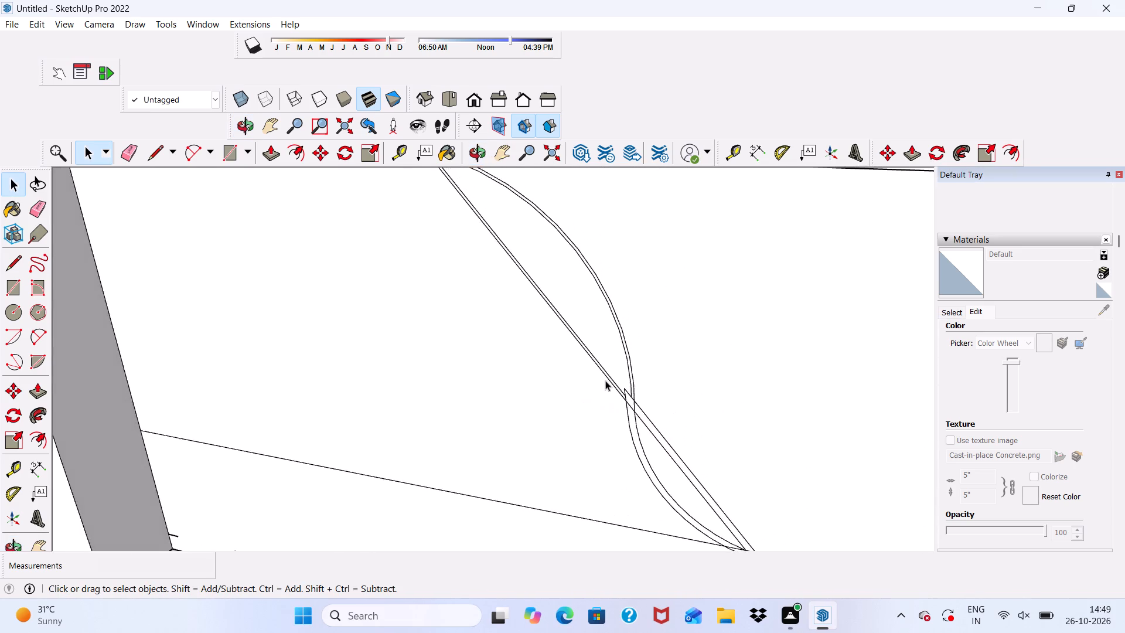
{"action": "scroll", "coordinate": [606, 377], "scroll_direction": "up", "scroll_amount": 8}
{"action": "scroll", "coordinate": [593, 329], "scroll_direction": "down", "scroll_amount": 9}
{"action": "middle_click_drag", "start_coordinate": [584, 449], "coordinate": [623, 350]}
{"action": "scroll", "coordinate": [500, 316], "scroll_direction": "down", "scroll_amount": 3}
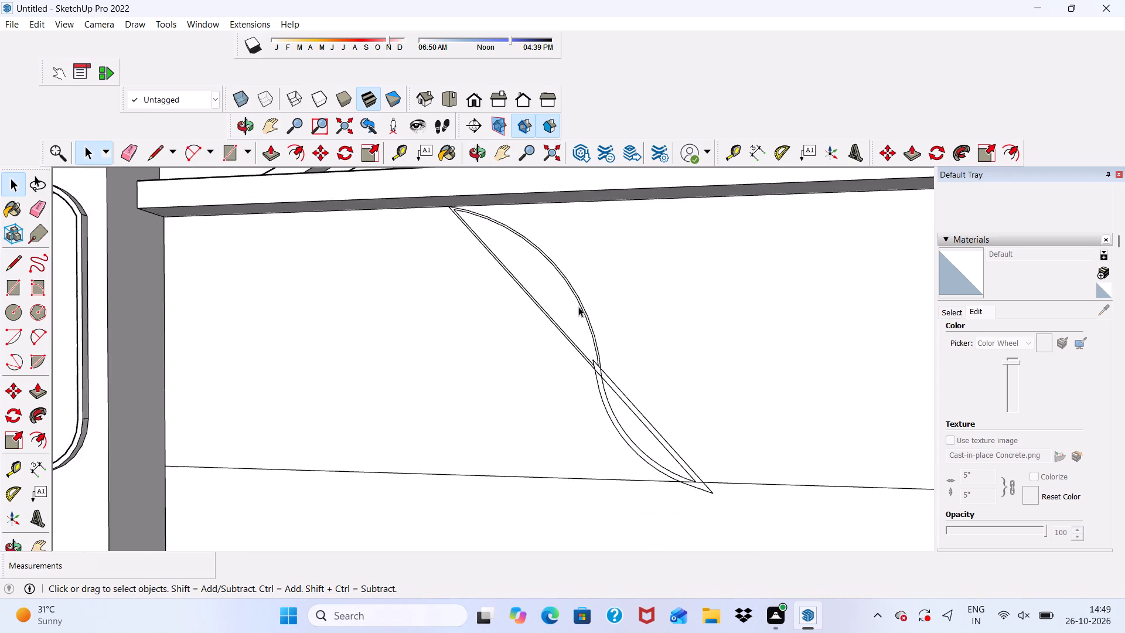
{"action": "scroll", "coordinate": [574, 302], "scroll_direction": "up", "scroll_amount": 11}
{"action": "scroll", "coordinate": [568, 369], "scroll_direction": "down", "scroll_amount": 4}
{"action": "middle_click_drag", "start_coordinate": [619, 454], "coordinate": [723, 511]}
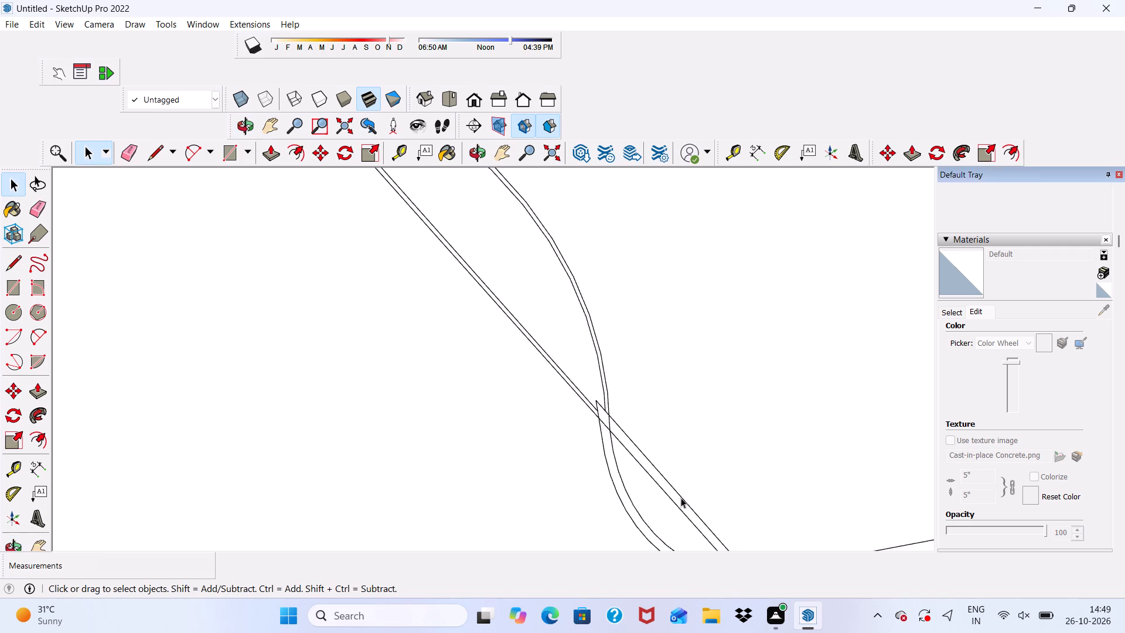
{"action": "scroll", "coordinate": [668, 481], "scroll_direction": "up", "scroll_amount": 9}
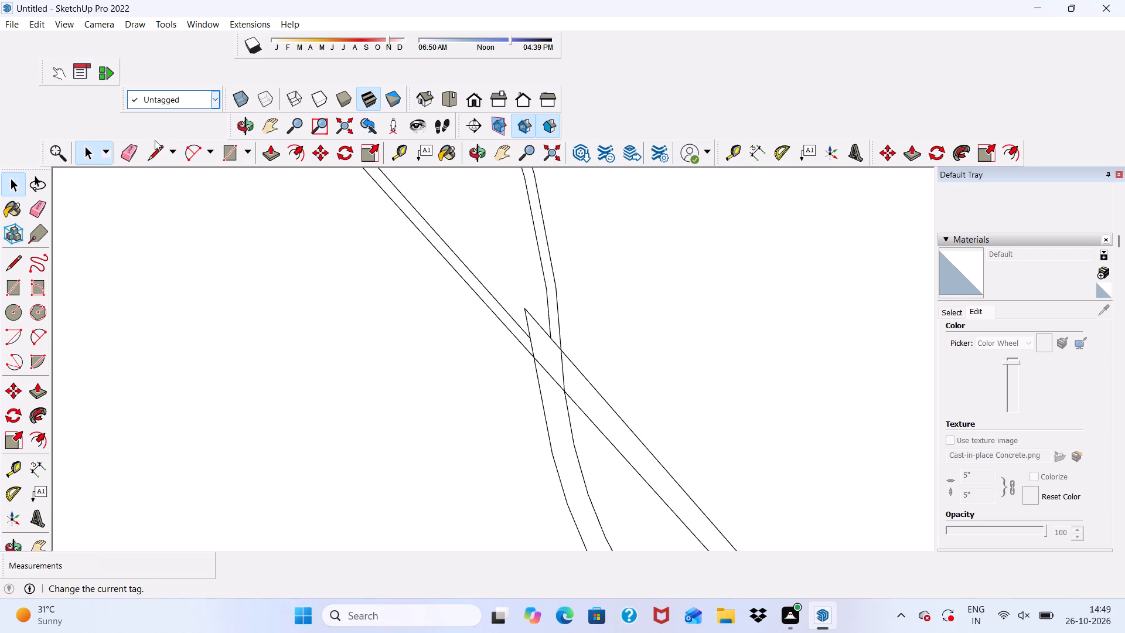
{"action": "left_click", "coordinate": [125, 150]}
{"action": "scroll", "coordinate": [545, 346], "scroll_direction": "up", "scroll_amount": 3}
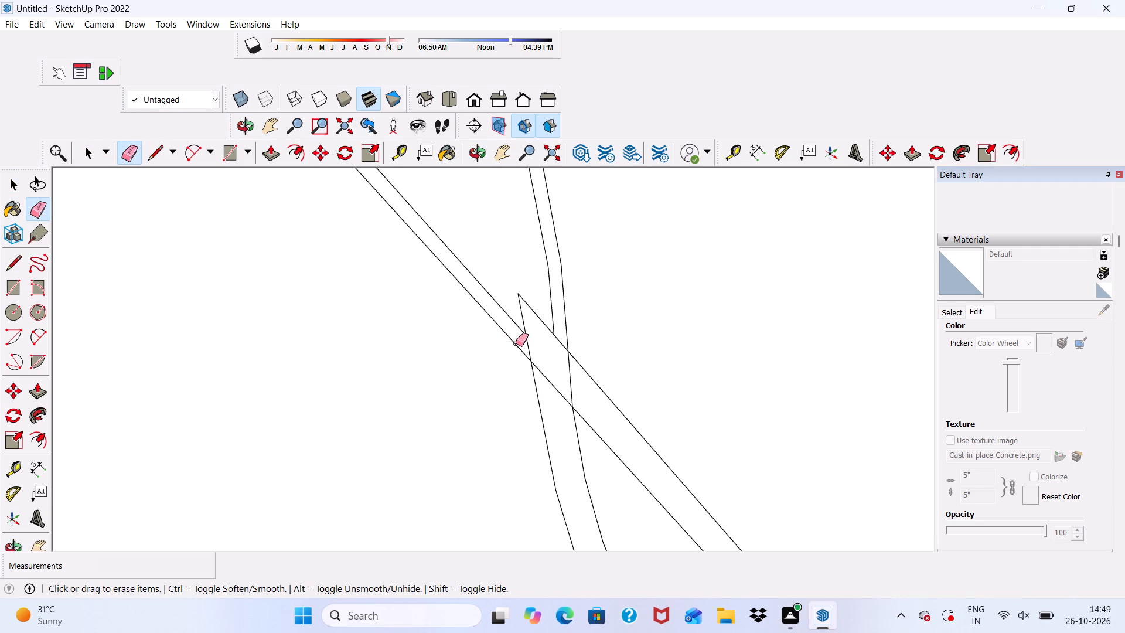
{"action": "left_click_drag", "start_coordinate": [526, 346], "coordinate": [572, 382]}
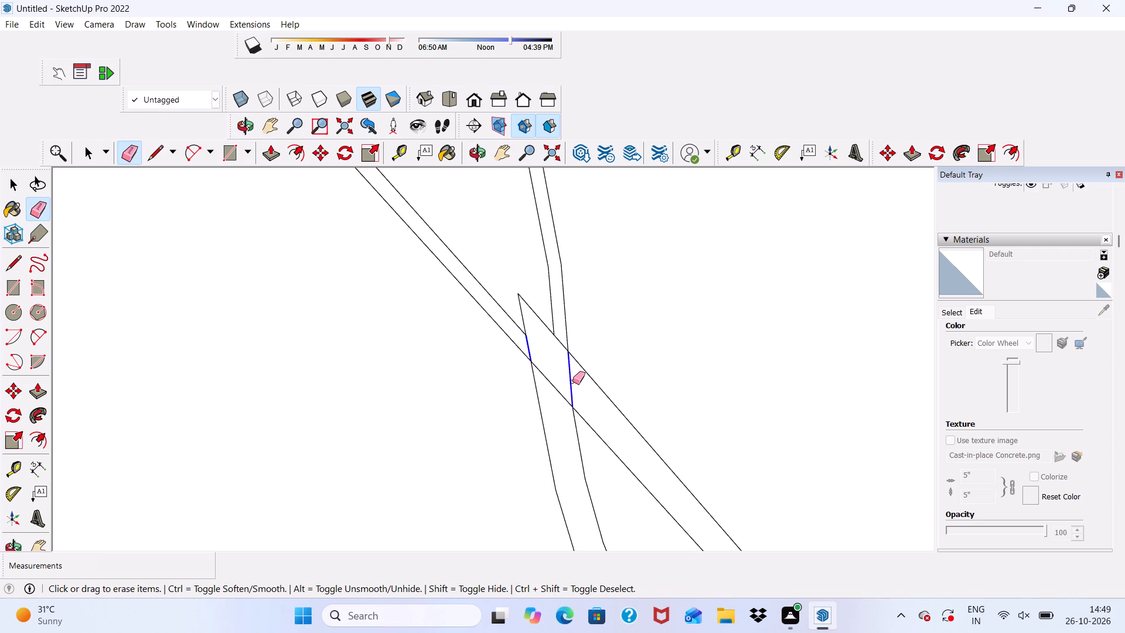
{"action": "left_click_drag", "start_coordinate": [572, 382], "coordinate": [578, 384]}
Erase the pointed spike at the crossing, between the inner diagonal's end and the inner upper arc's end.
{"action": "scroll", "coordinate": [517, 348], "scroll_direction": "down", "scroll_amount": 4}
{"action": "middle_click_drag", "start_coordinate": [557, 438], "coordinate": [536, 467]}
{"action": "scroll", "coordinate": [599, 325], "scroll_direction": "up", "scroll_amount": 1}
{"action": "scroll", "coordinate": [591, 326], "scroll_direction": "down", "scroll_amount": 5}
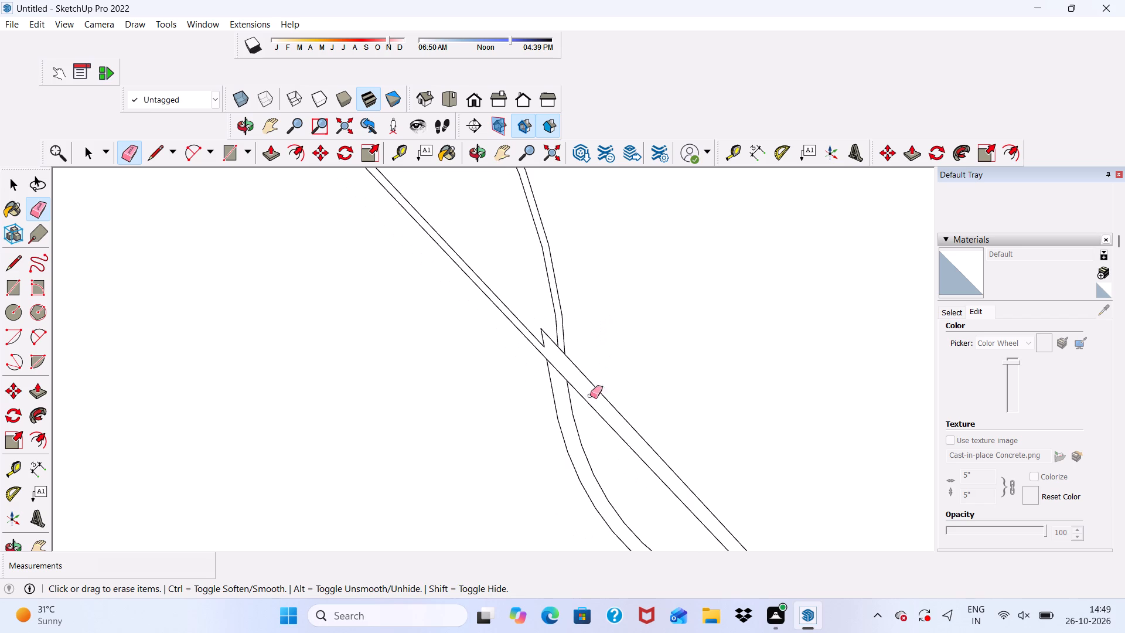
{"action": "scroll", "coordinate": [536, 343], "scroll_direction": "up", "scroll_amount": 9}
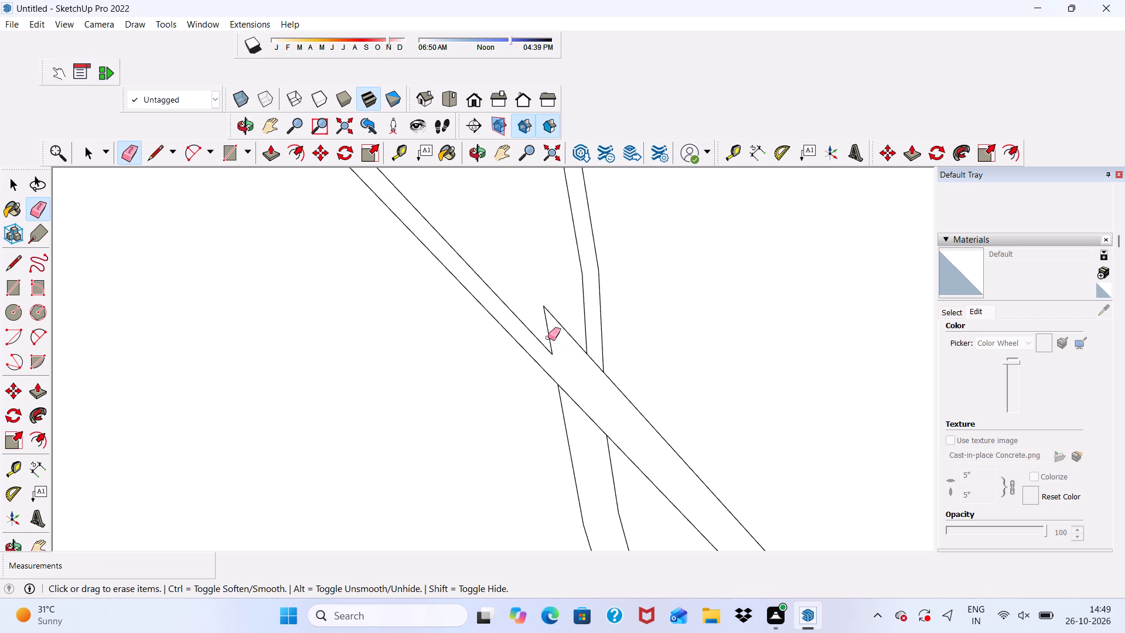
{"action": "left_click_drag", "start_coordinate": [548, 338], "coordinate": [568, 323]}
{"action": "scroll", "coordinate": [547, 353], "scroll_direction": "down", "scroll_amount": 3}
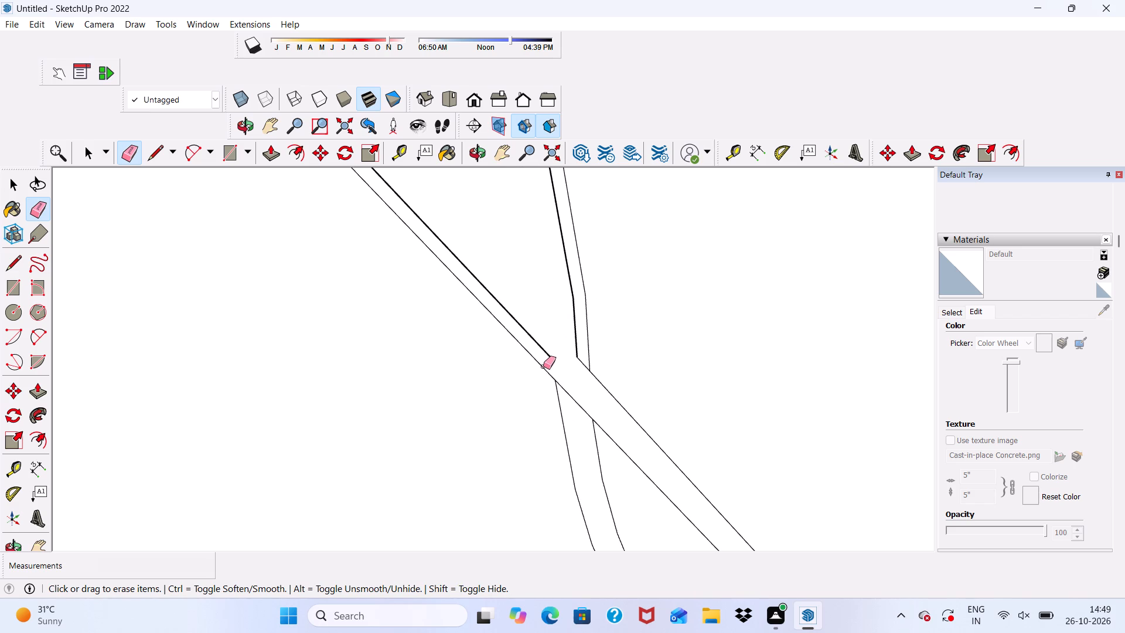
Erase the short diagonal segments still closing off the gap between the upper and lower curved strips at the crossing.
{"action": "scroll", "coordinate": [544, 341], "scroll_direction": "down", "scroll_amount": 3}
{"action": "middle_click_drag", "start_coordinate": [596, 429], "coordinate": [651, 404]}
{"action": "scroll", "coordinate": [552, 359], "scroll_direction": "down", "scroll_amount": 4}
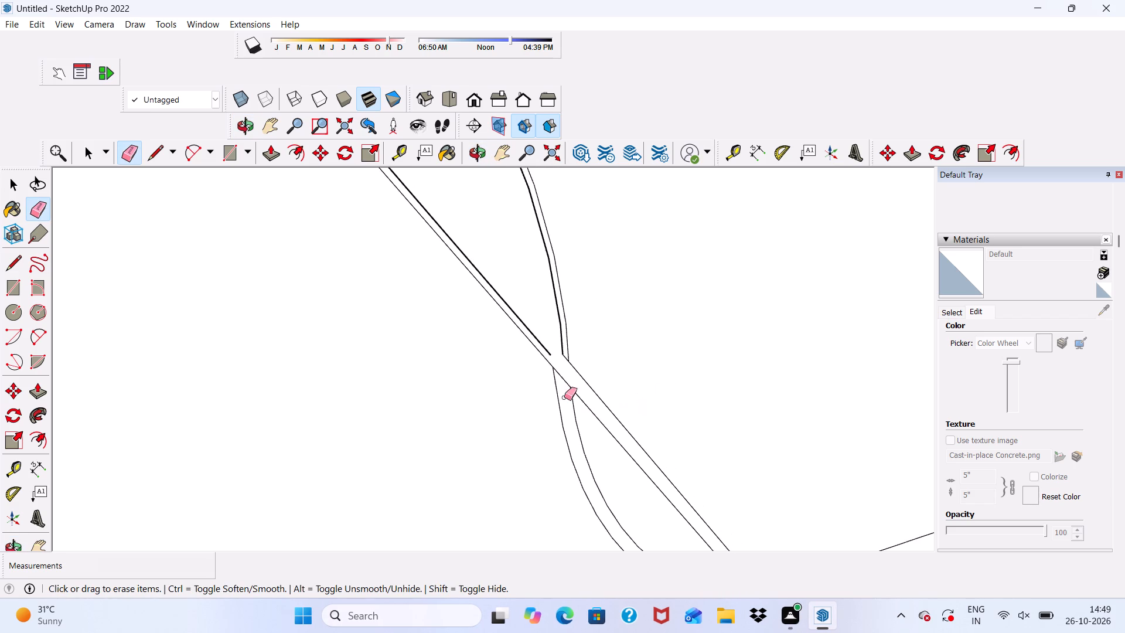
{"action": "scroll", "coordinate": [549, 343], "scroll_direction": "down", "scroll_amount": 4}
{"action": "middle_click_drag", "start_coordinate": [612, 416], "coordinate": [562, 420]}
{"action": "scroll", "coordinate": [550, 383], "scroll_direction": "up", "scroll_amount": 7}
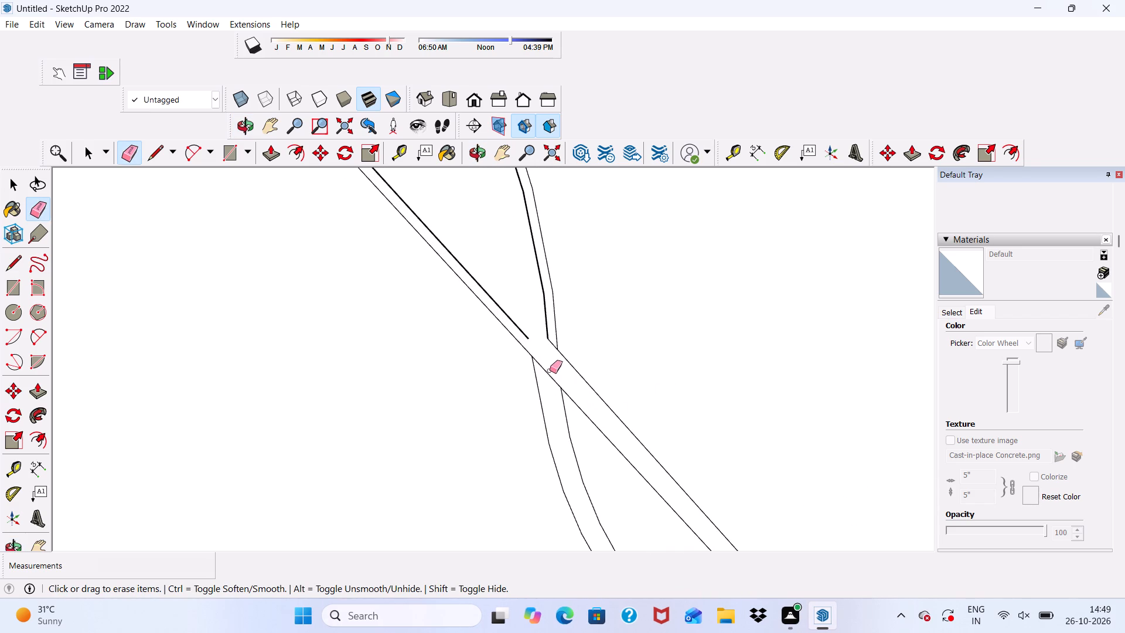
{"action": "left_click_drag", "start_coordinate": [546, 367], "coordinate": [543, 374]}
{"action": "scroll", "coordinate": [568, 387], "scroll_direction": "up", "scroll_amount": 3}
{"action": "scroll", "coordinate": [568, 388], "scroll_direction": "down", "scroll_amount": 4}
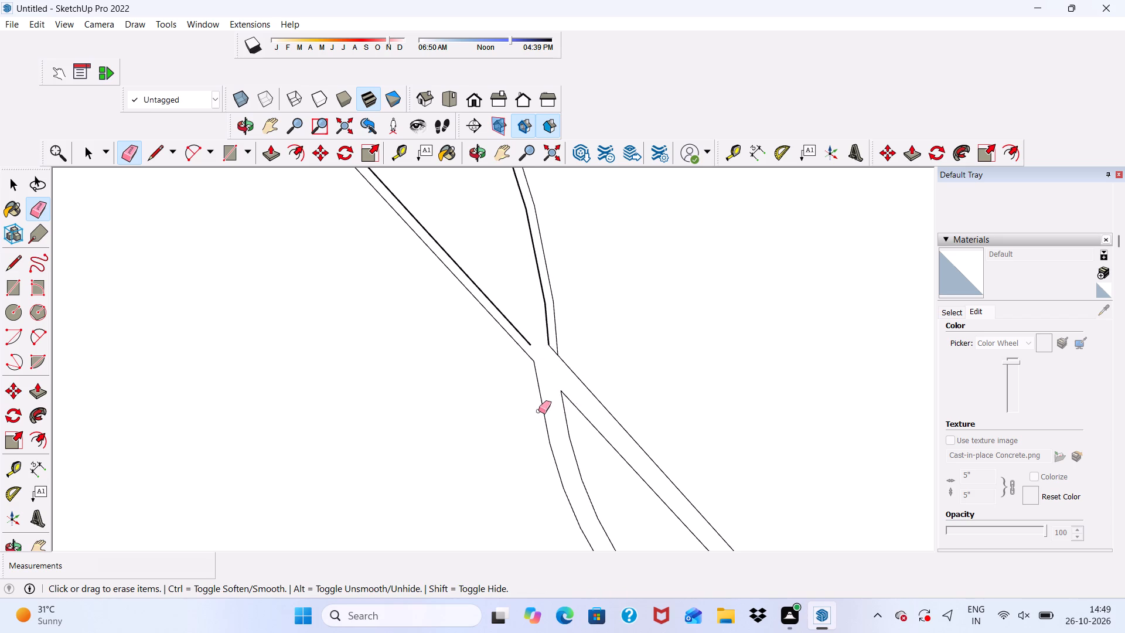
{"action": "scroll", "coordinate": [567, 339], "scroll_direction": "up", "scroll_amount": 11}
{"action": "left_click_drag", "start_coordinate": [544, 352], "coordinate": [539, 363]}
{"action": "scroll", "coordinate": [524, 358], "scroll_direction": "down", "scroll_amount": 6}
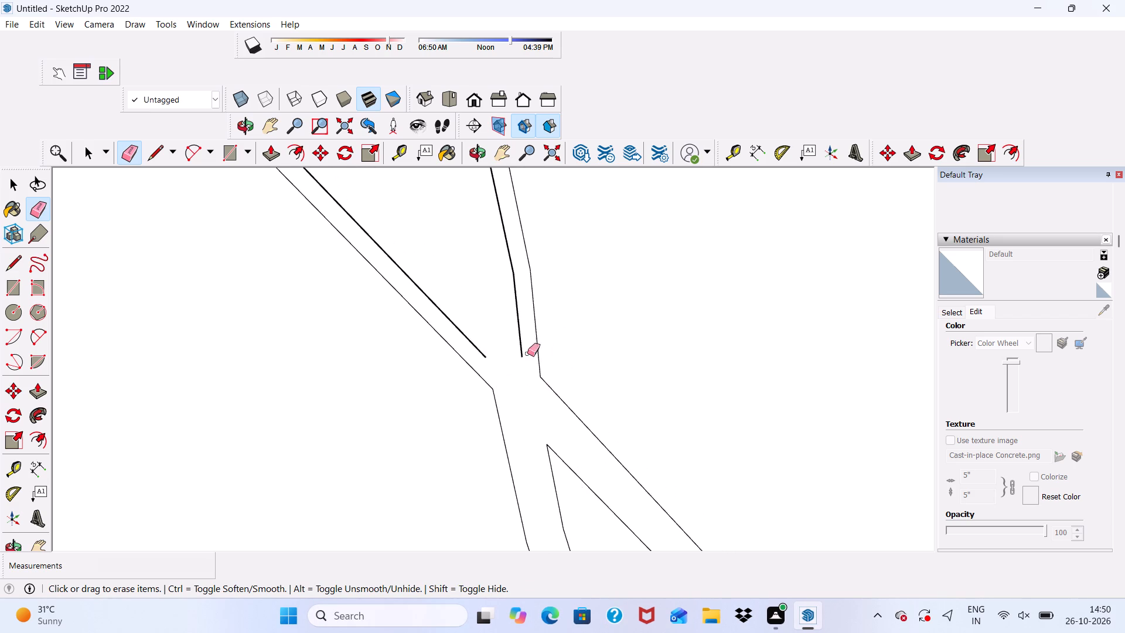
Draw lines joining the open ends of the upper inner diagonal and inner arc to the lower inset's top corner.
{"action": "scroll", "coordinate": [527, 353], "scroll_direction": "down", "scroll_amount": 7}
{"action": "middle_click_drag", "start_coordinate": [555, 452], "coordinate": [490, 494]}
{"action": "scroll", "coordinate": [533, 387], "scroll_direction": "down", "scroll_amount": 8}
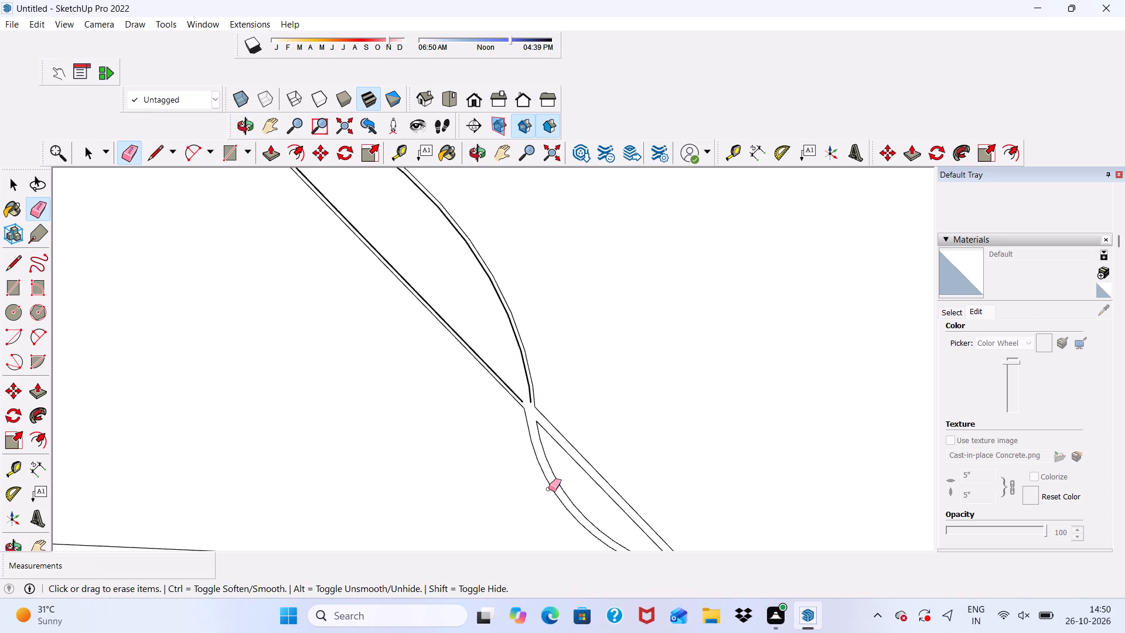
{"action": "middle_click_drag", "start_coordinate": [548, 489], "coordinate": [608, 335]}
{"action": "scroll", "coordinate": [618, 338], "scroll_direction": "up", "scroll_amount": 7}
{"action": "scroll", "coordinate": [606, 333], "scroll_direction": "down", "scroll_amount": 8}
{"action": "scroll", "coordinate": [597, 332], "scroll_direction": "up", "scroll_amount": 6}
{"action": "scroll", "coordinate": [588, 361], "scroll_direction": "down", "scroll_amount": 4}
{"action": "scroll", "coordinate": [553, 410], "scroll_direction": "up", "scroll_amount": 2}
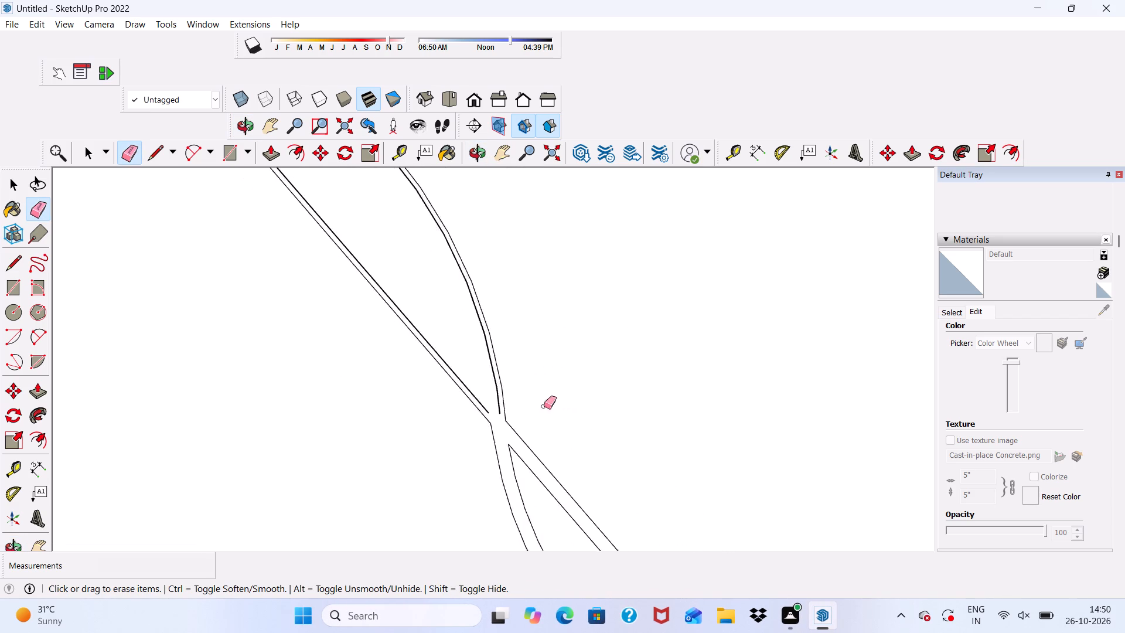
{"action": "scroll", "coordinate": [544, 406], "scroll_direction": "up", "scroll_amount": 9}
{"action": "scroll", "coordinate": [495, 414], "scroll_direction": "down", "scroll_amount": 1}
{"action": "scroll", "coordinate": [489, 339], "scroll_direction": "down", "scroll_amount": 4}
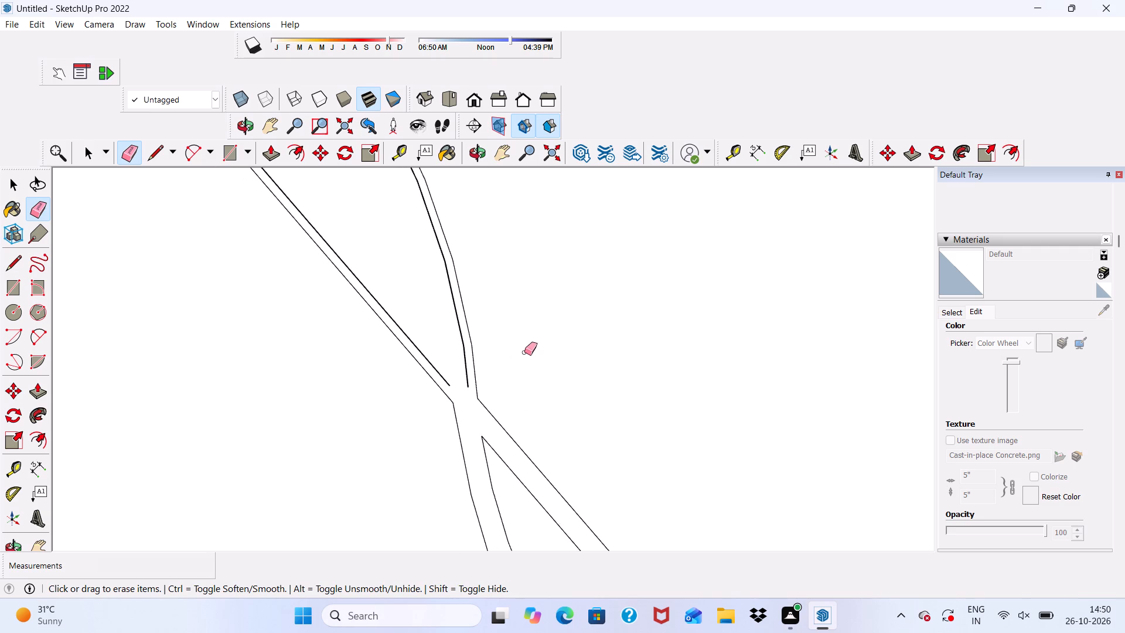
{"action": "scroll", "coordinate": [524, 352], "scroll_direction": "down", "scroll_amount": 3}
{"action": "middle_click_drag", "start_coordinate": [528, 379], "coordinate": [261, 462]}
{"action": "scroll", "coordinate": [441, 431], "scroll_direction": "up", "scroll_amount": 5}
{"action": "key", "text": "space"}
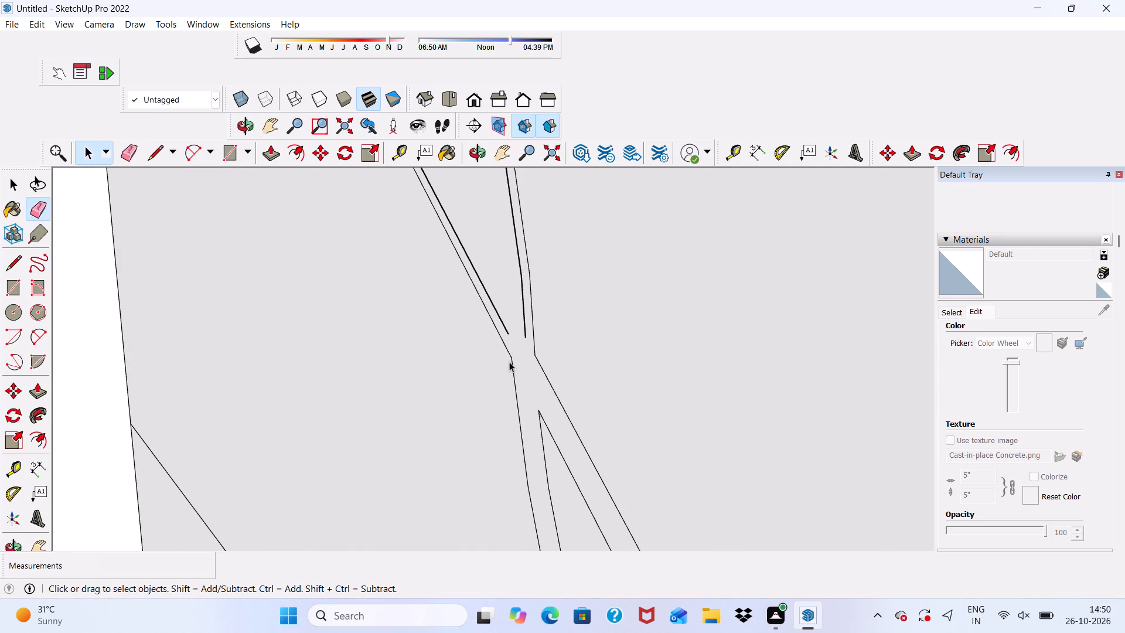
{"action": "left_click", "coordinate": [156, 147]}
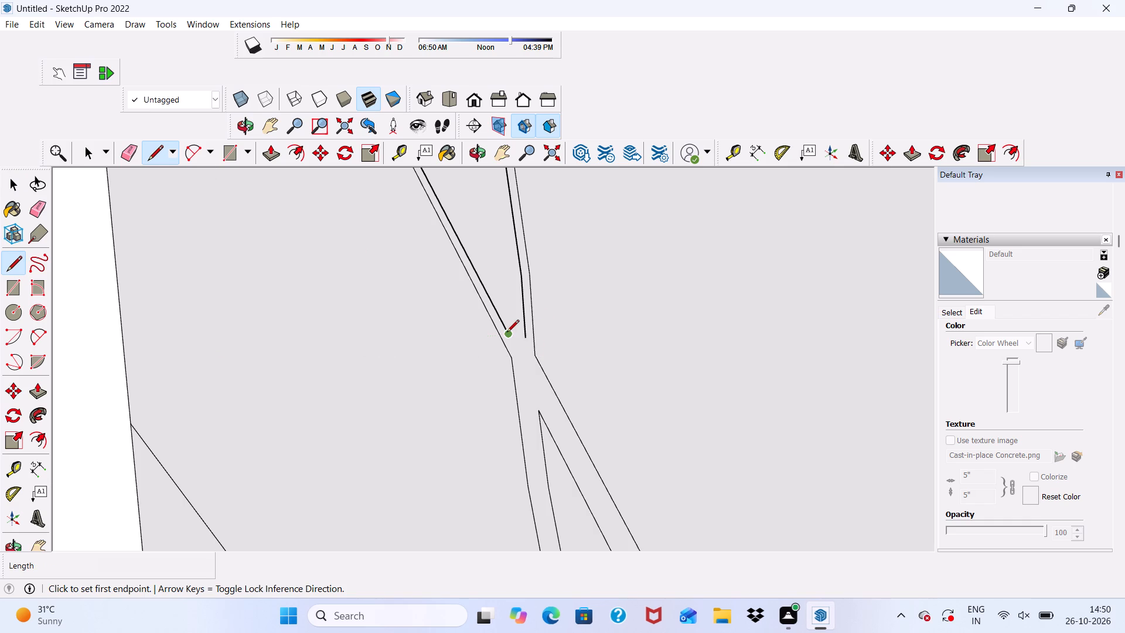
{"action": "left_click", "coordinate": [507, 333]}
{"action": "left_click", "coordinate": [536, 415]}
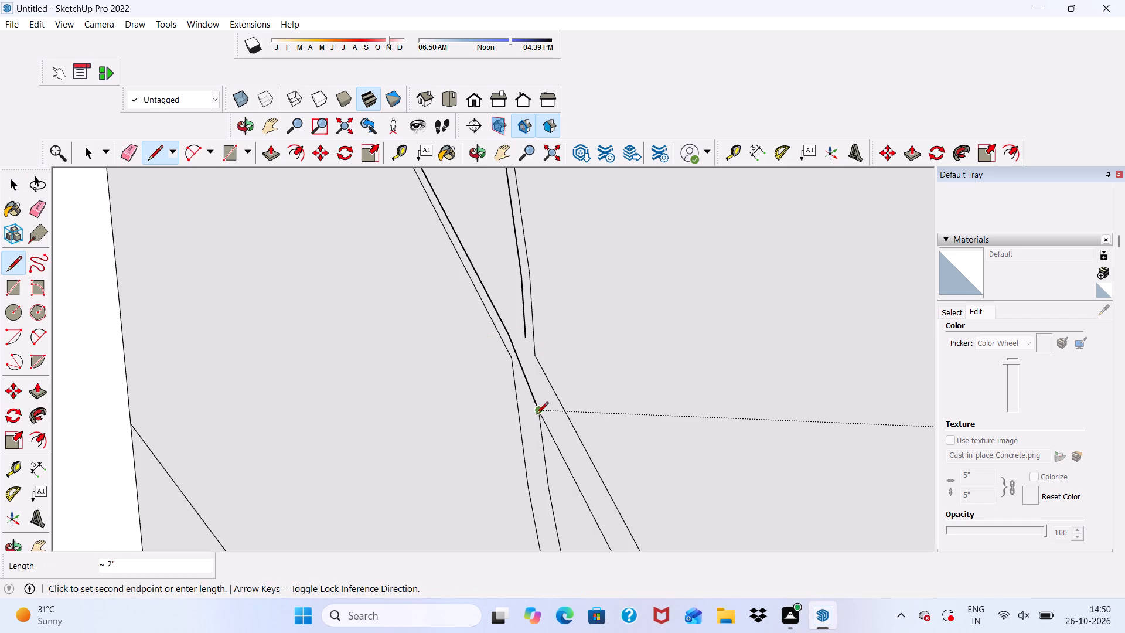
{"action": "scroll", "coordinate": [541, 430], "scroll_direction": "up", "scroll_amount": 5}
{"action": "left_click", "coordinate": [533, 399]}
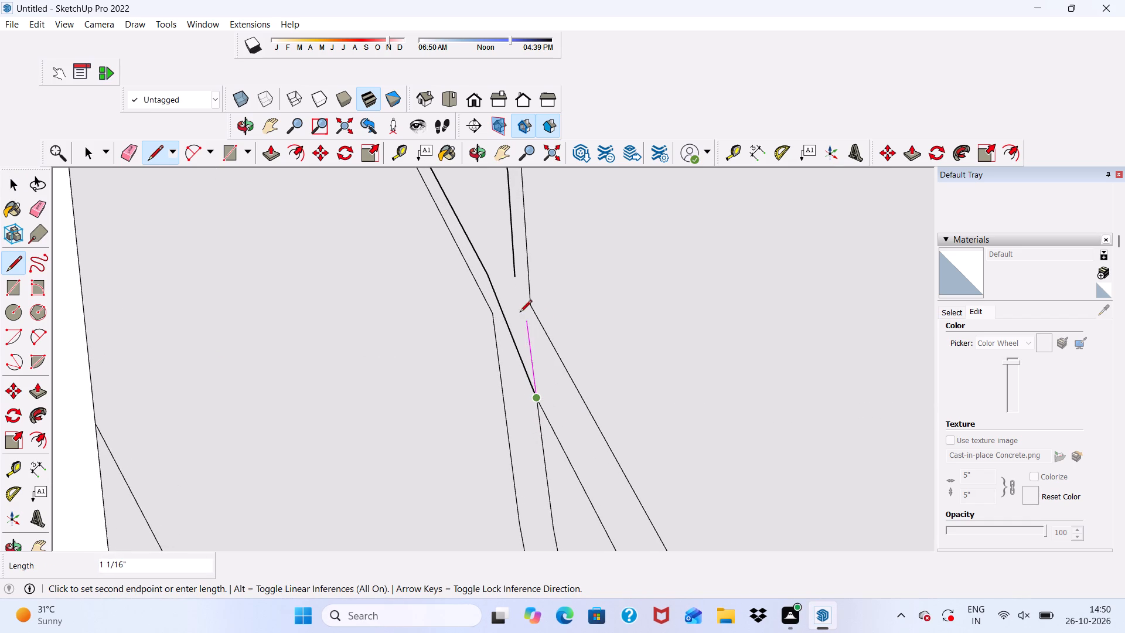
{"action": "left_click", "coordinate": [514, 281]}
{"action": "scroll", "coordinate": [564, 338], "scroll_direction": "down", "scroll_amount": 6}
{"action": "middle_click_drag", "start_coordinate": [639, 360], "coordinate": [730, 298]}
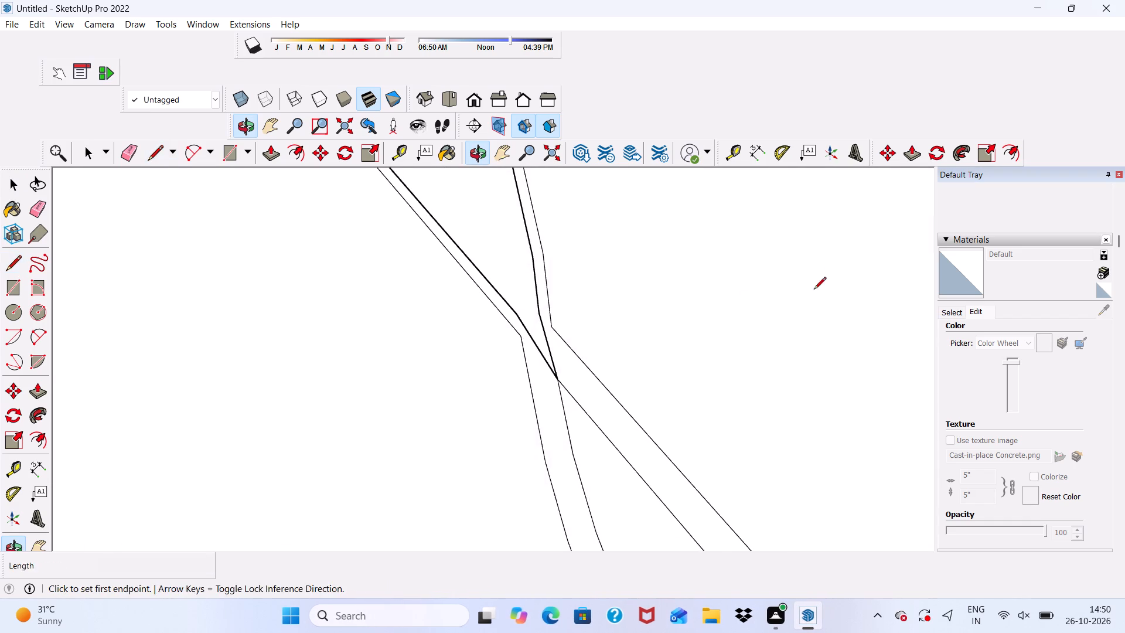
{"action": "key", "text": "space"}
Examine the joined crossing between the upper and lower curved shapes, close up and within the whole wall.
{"action": "scroll", "coordinate": [633, 273], "scroll_direction": "down", "scroll_amount": 12}
{"action": "middle_click_drag", "start_coordinate": [649, 390], "coordinate": [742, 263]}
{"action": "scroll", "coordinate": [753, 266], "scroll_direction": "up", "scroll_amount": 1}
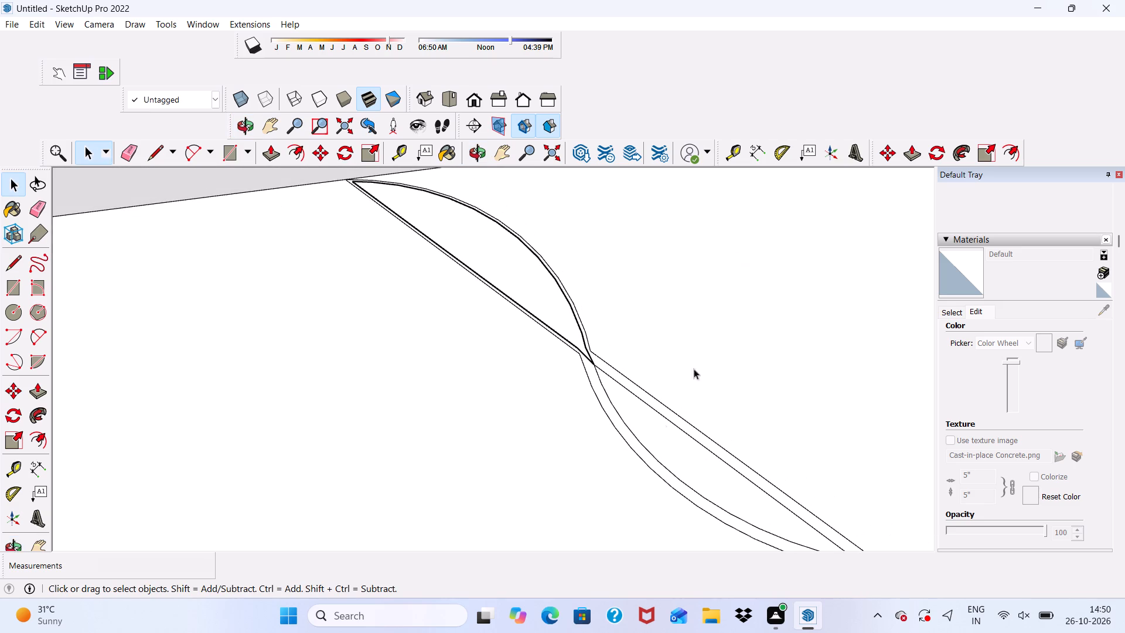
{"action": "scroll", "coordinate": [571, 421], "scroll_direction": "up", "scroll_amount": 4}
{"action": "scroll", "coordinate": [579, 358], "scroll_direction": "up", "scroll_amount": 15}
{"action": "scroll", "coordinate": [634, 383], "scroll_direction": "down", "scroll_amount": 1}
{"action": "middle_click_drag", "start_coordinate": [637, 393], "coordinate": [621, 511]}
{"action": "scroll", "coordinate": [523, 363], "scroll_direction": "down", "scroll_amount": 5}
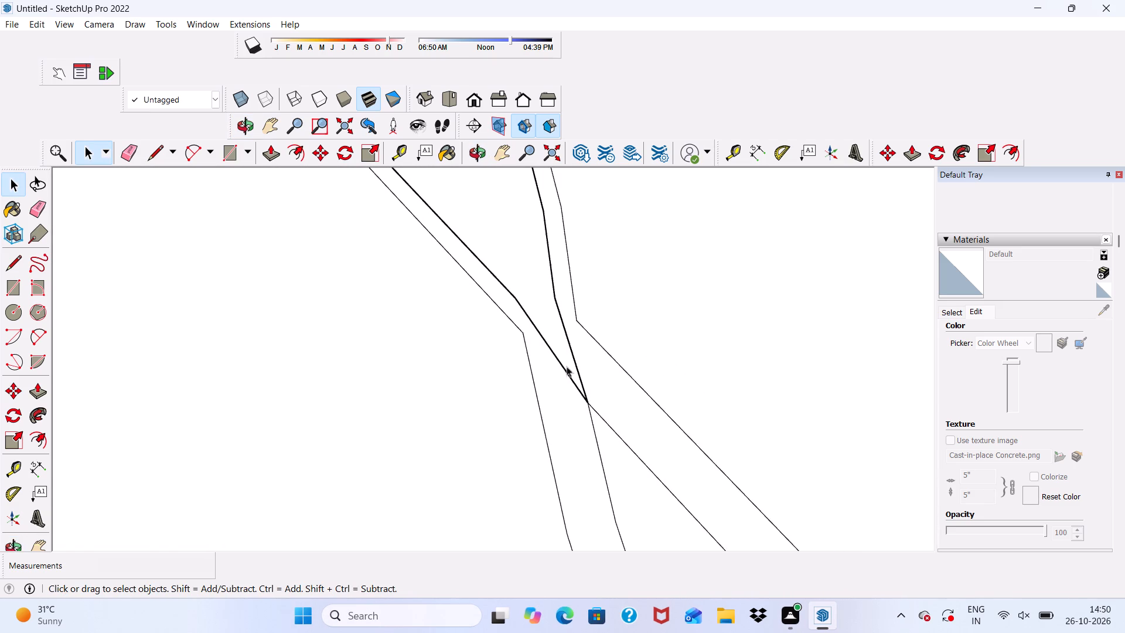
{"action": "scroll", "coordinate": [567, 366], "scroll_direction": "down", "scroll_amount": 15}
{"action": "scroll", "coordinate": [725, 431], "scroll_direction": "up", "scroll_amount": 1}
{"action": "scroll", "coordinate": [602, 389], "scroll_direction": "down", "scroll_amount": 5}
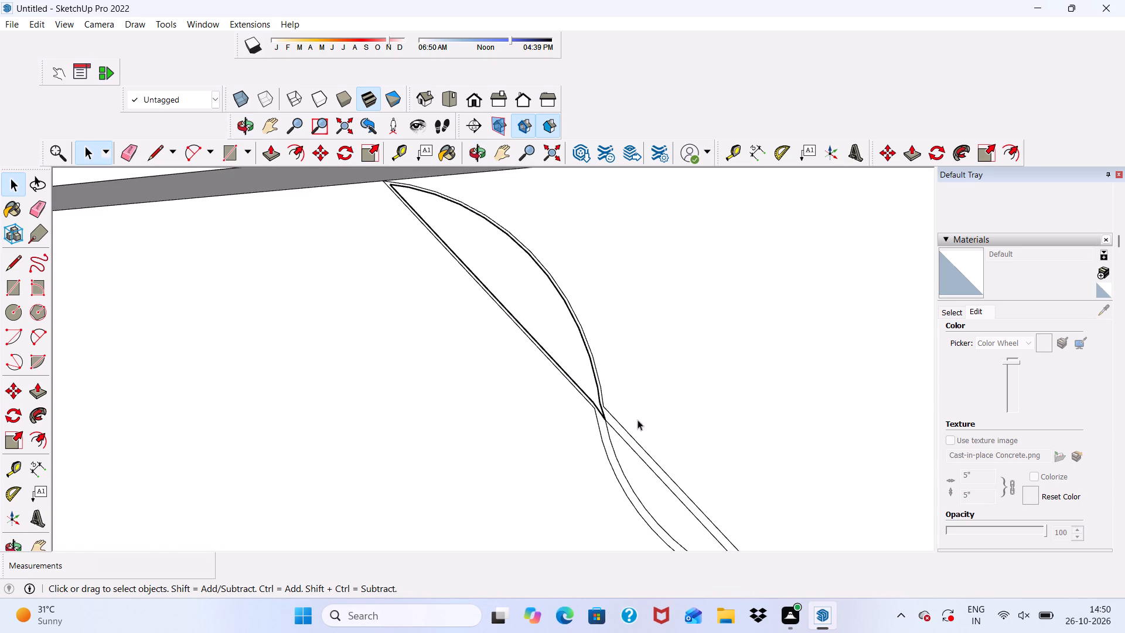
{"action": "middle_click_drag", "start_coordinate": [633, 434], "coordinate": [571, 472]}
{"action": "scroll", "coordinate": [567, 441], "scroll_direction": "up", "scroll_amount": 18}
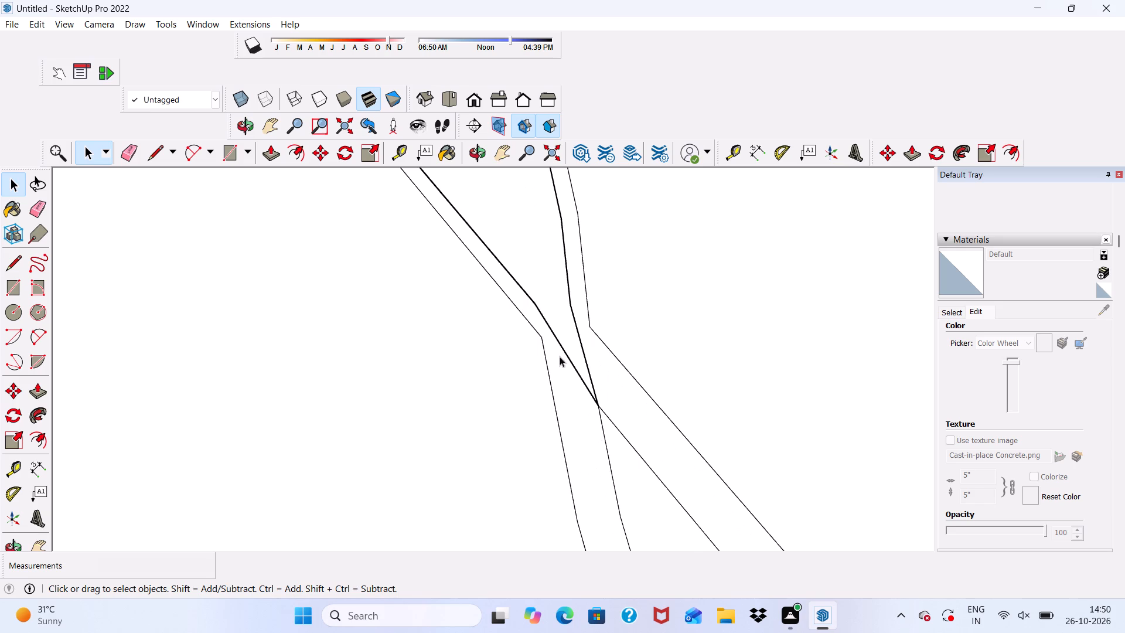
{"action": "scroll", "coordinate": [550, 338], "scroll_direction": "up", "scroll_amount": 4}
{"action": "scroll", "coordinate": [551, 349], "scroll_direction": "down", "scroll_amount": 19}
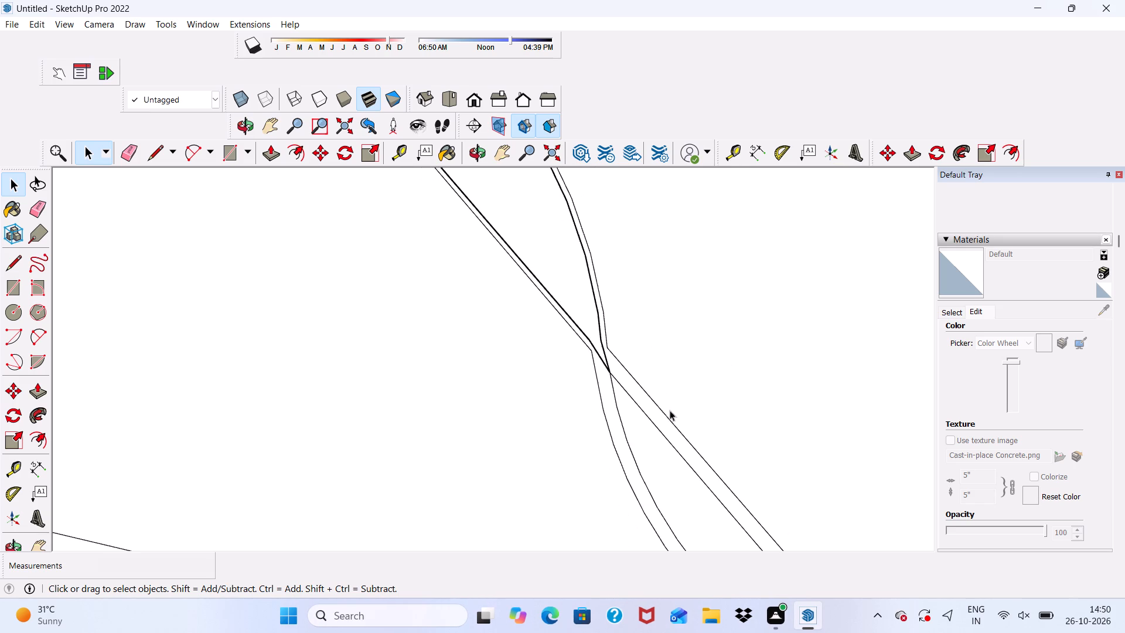
{"action": "middle_click_drag", "start_coordinate": [668, 354], "coordinate": [853, 308]}
{"action": "scroll", "coordinate": [582, 374], "scroll_direction": "down", "scroll_amount": 10}
{"action": "middle_click_drag", "start_coordinate": [646, 409], "coordinate": [640, 423]}
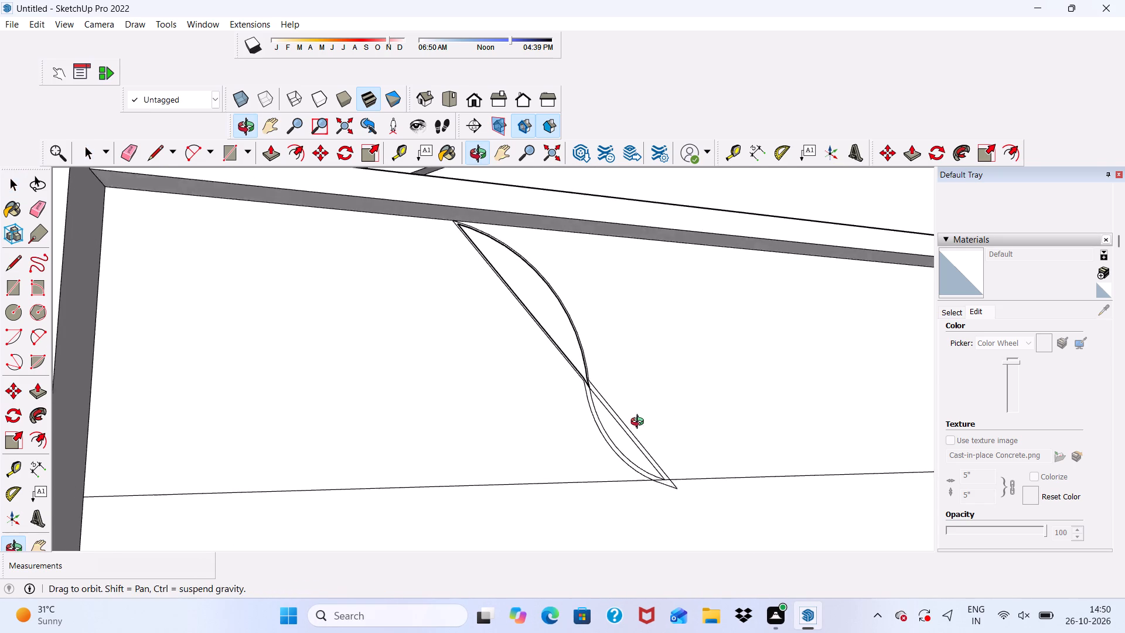
{"action": "middle_click_drag", "start_coordinate": [640, 423], "coordinate": [609, 416]}
Undo the joining lines, the erasures at the crossing and both offsets, back to the plain S-curve and diagonal.
{"action": "key", "text": "ctrl+z"}
{"action": "key", "text": "ctrl+z"}
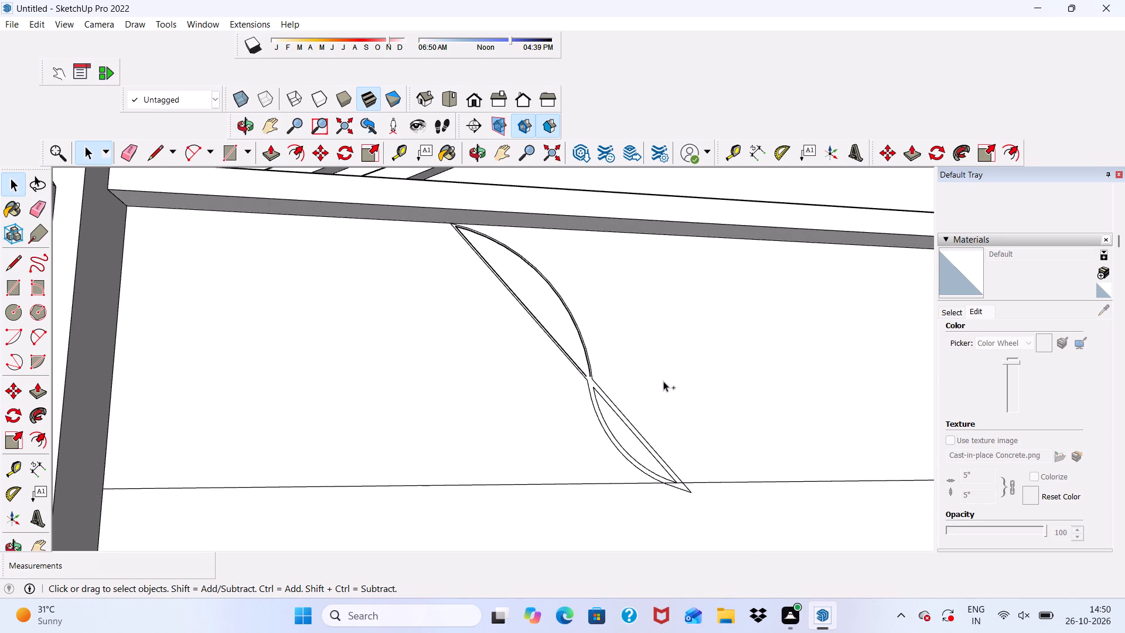
{"action": "key", "text": "ctrl+z"}
{"action": "key", "text": "ctrl+z"}
{"action": "key", "text": "ctrl+z"}
{"action": "key", "text": "ctrl+z"}
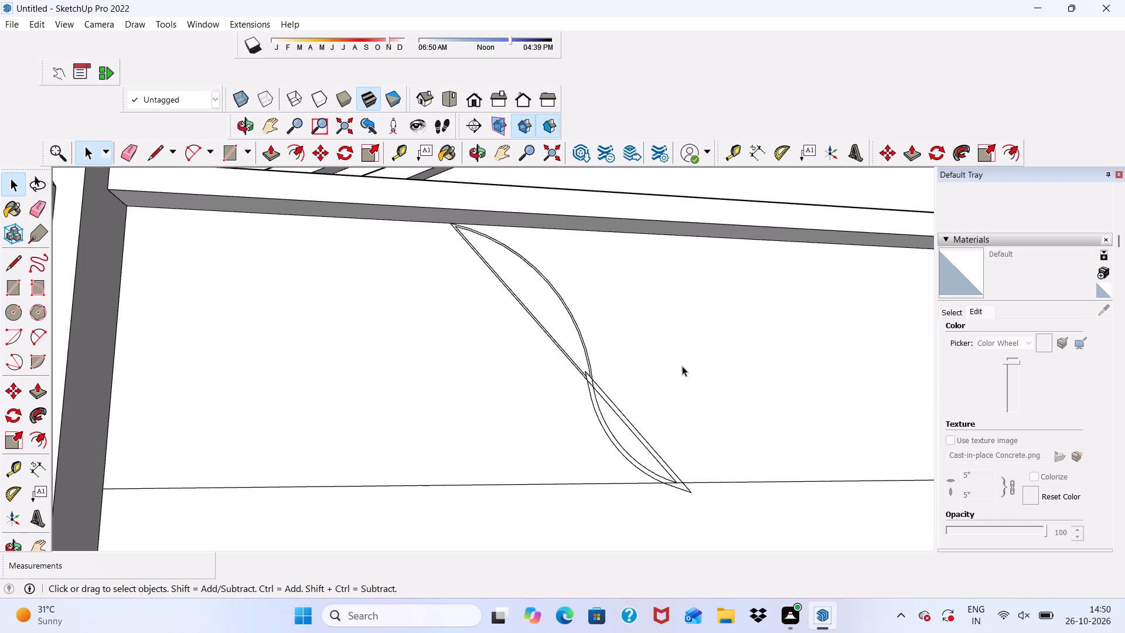
{"action": "key", "text": "ctrl+z"}
{"action": "key", "text": "ctrl+z"}
{"action": "key", "text": "ctrl+z"}
{"action": "key", "text": "ctrl+z"}
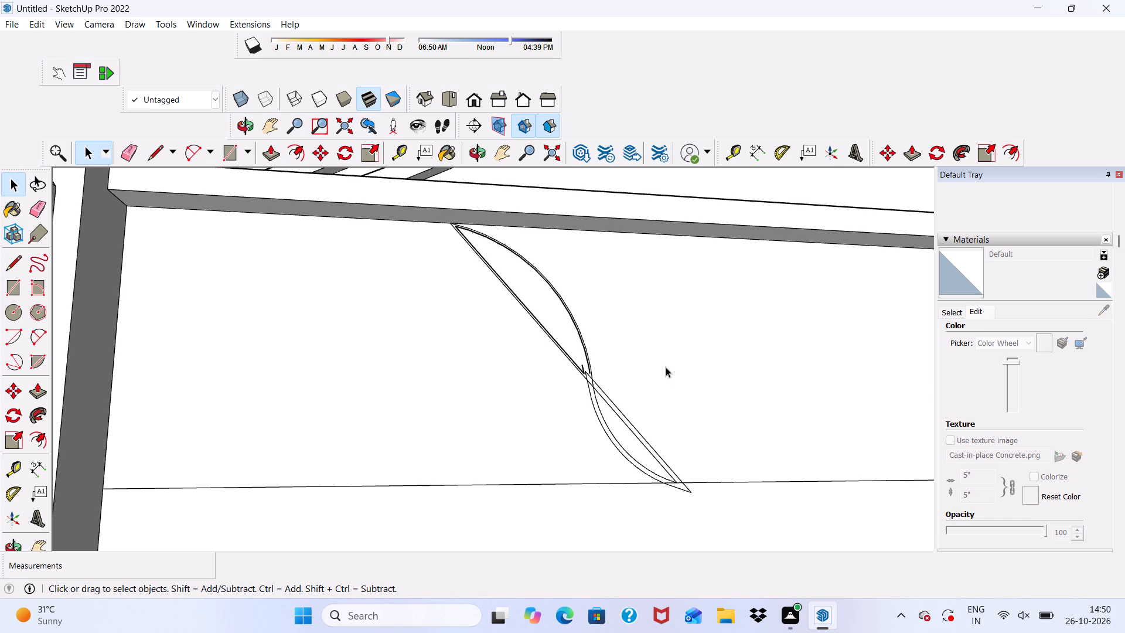
{"action": "key", "text": "ctrl+z"}
{"action": "key", "text": "ctrl+z"}
Push/Pull the upper curved segment between the arc and the diagonal out 2" from the wall.
{"action": "scroll", "coordinate": [652, 416], "scroll_direction": "up", "scroll_amount": 1}
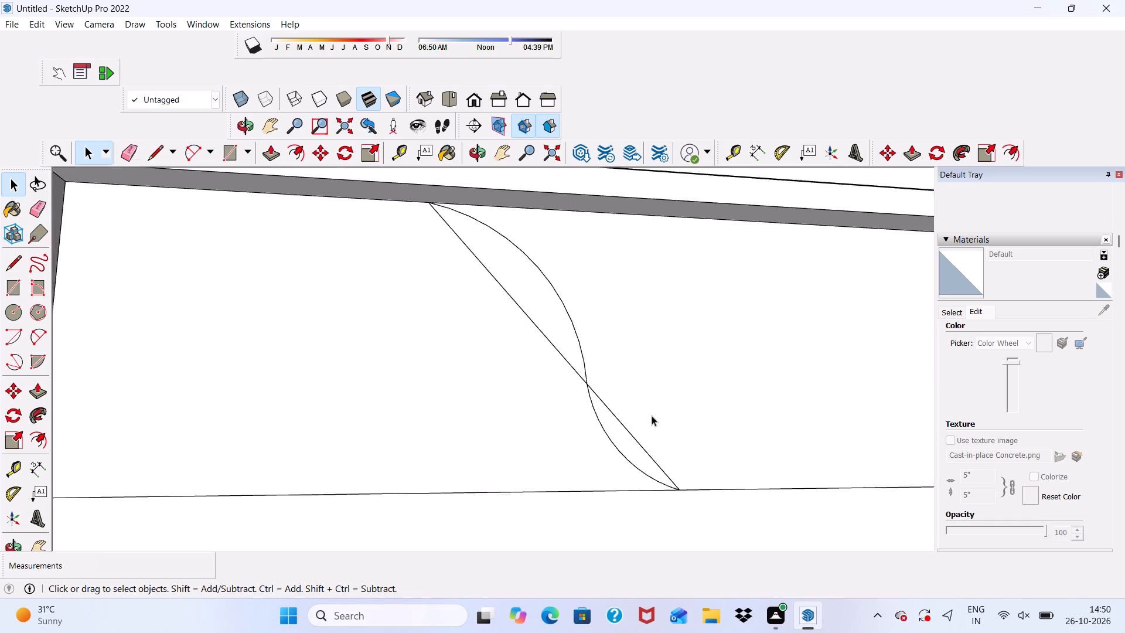
{"action": "scroll", "coordinate": [652, 416], "scroll_direction": "up", "scroll_amount": 5}
{"action": "scroll", "coordinate": [570, 416], "scroll_direction": "up", "scroll_amount": 4}
{"action": "left_click", "coordinate": [478, 233]}
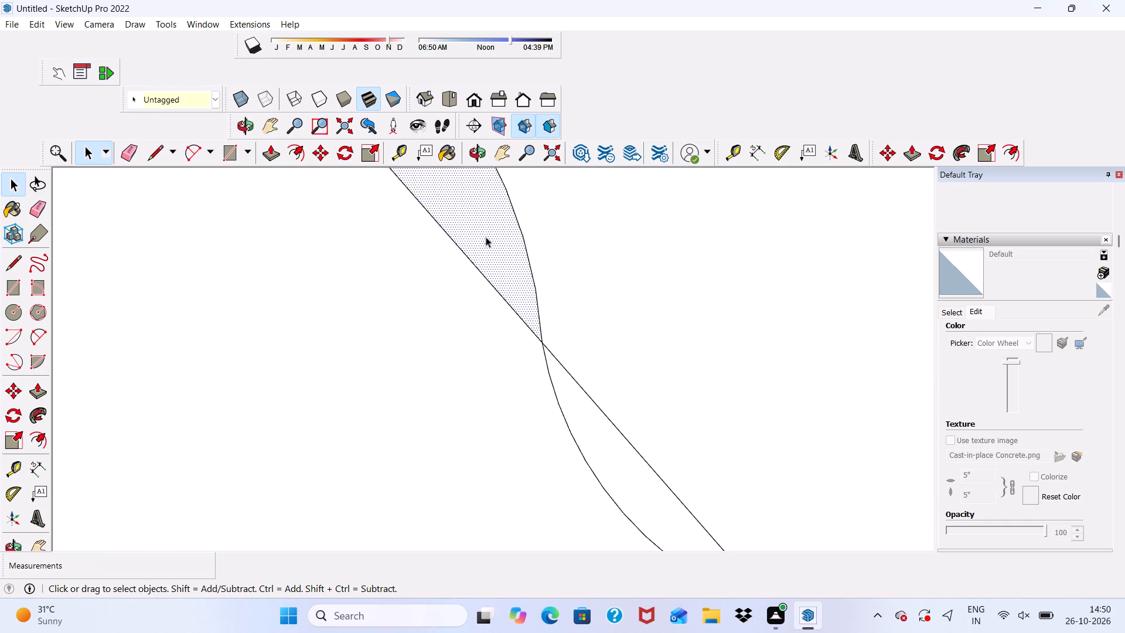
{"action": "scroll", "coordinate": [500, 271], "scroll_direction": "down", "scroll_amount": 10}
{"action": "scroll", "coordinate": [585, 365], "scroll_direction": "down", "scroll_amount": 4}
{"action": "scroll", "coordinate": [518, 278], "scroll_direction": "up", "scroll_amount": 3}
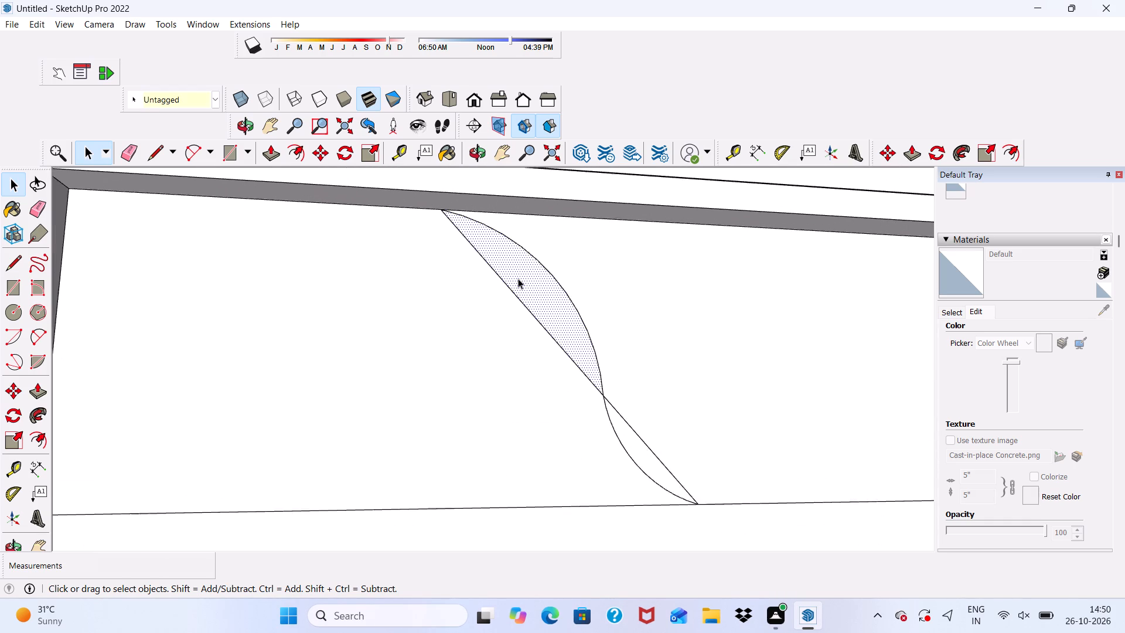
{"action": "scroll", "coordinate": [518, 278], "scroll_direction": "up", "scroll_amount": 2}
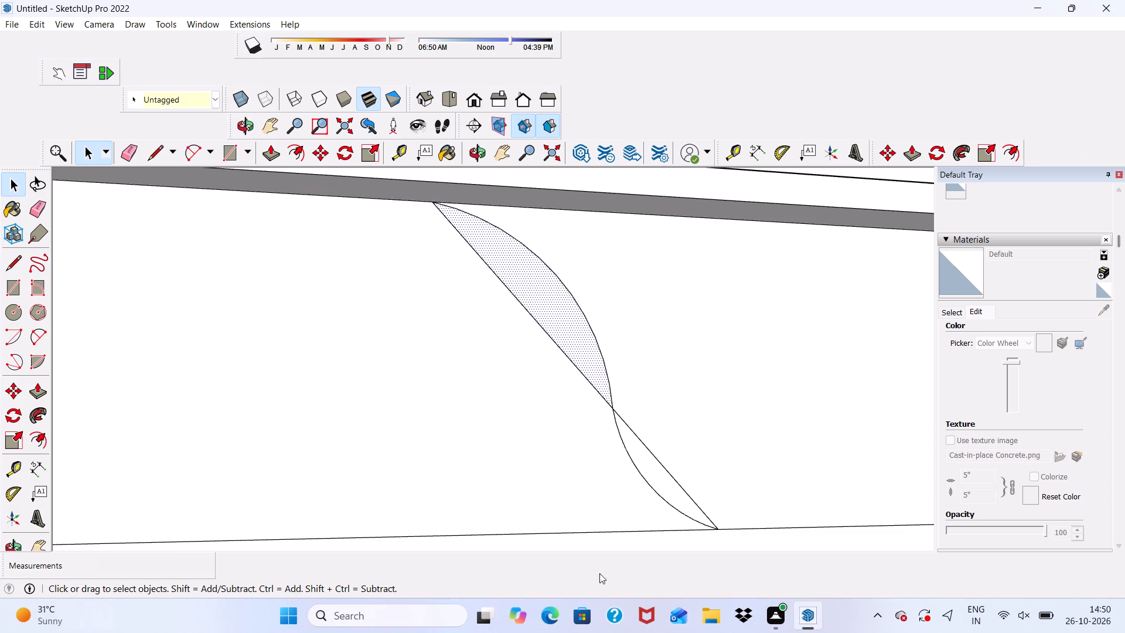
{"action": "left_click", "coordinate": [272, 152]}
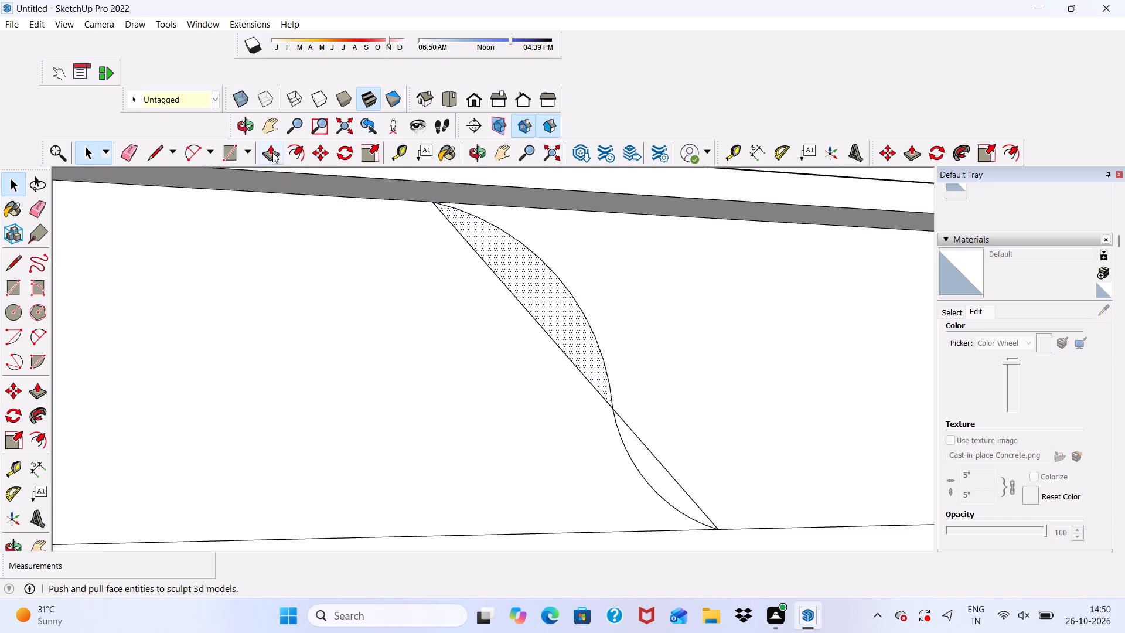
{"action": "left_click", "coordinate": [523, 256]}
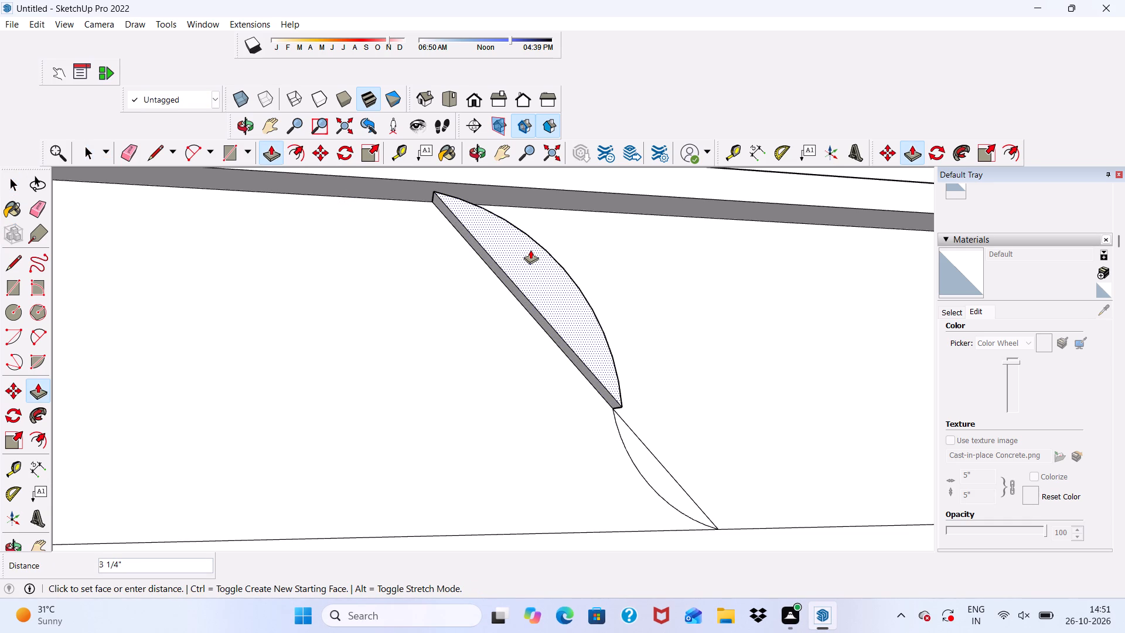
{"action": "type", "text": "2\""}
{"action": "key", "text": "Return"}
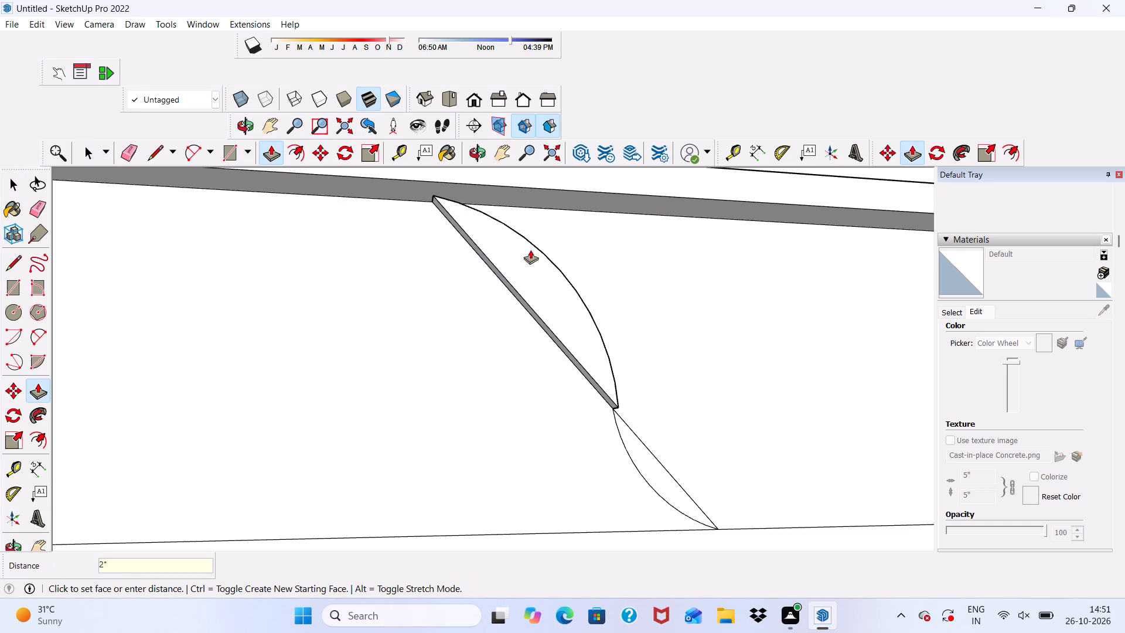
Push/Pull the lower curved segment out 2" to match the raised upper segment.
{"action": "scroll", "coordinate": [528, 300], "scroll_direction": "down", "scroll_amount": 3}
{"action": "scroll", "coordinate": [643, 441], "scroll_direction": "up", "scroll_amount": 6}
{"action": "left_click", "coordinate": [618, 438]}
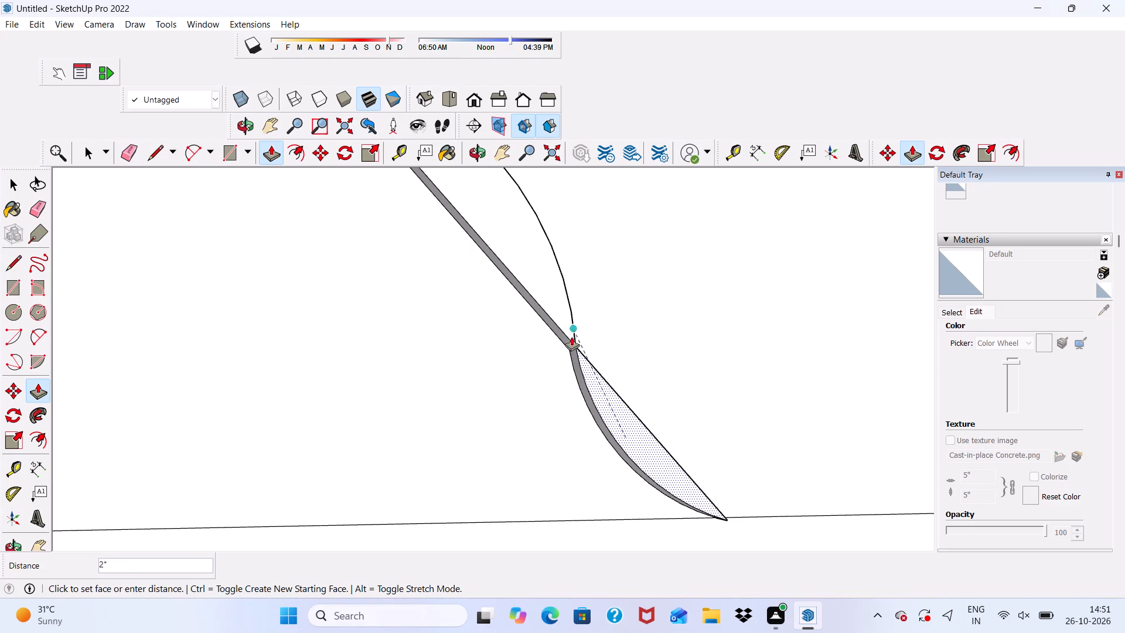
{"action": "left_click", "coordinate": [565, 335]}
Push/Pull the straight diagonal side of the lower raised segment about 1/8" to the corner point at the crossing.
{"action": "scroll", "coordinate": [588, 352], "scroll_direction": "down", "scroll_amount": 4}
{"action": "middle_click_drag", "start_coordinate": [624, 400], "coordinate": [379, 444]}
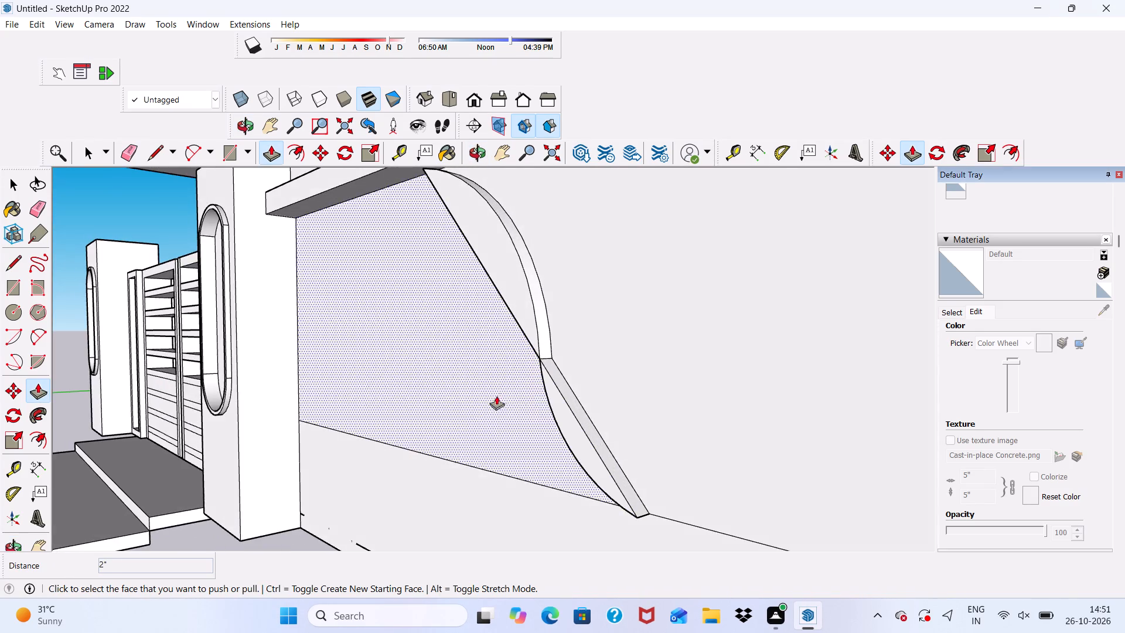
{"action": "scroll", "coordinate": [540, 353], "scroll_direction": "up", "scroll_amount": 14}
{"action": "left_click", "coordinate": [518, 378]}
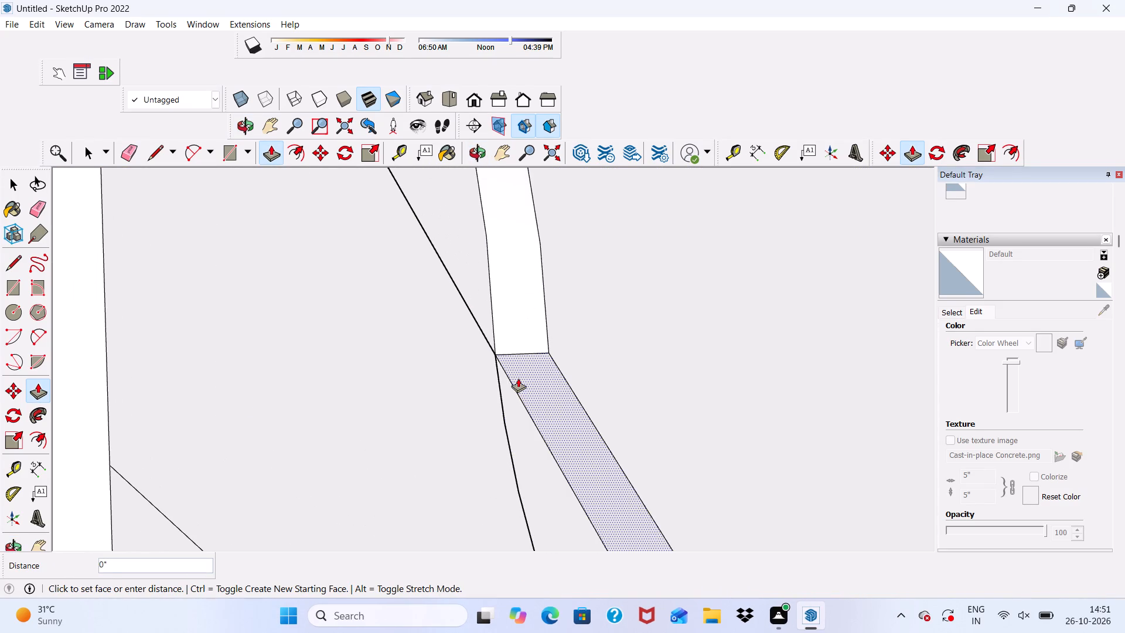
{"action": "left_click", "coordinate": [490, 346]}
{"action": "scroll", "coordinate": [517, 357], "scroll_direction": "down", "scroll_amount": 2}
{"action": "middle_click_drag", "start_coordinate": [548, 376], "coordinate": [769, 316]}
{"action": "scroll", "coordinate": [485, 418], "scroll_direction": "down", "scroll_amount": 1}
{"action": "middle_click_drag", "start_coordinate": [528, 405], "coordinate": [655, 334]}
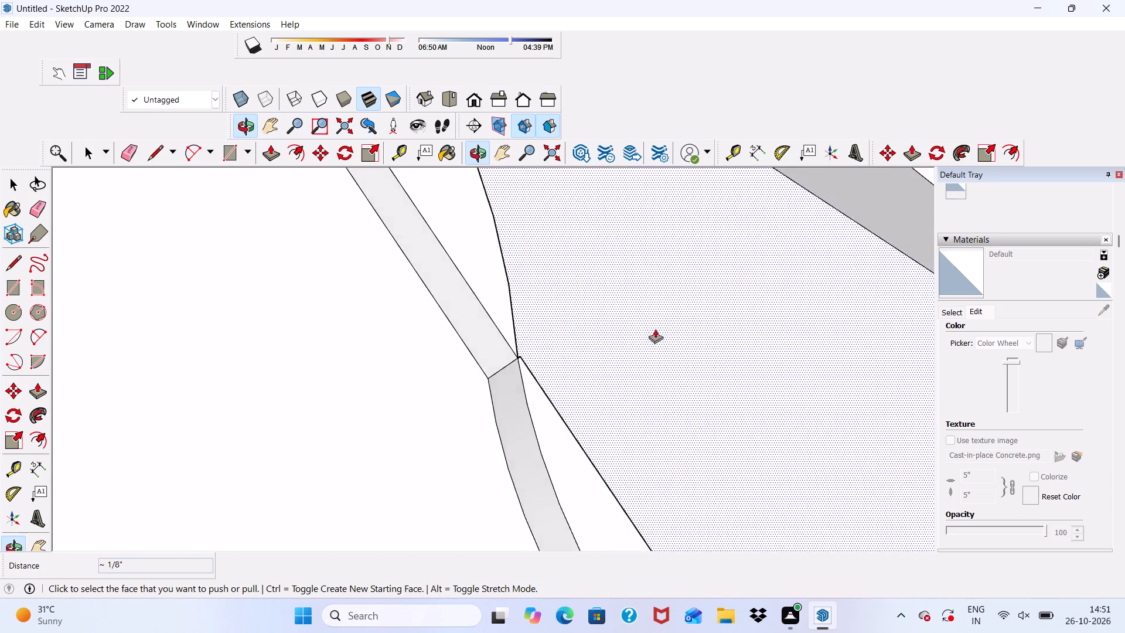
{"action": "scroll", "coordinate": [404, 365], "scroll_direction": "down", "scroll_amount": 20}
{"action": "scroll", "coordinate": [404, 365], "scroll_direction": "down", "scroll_amount": 1}
{"action": "key", "text": "space"}
Examine the raised upper and lower S-curve segments from several angles and within the whole front boundary.
{"action": "middle_click_drag", "start_coordinate": [495, 402], "coordinate": [442, 477]}
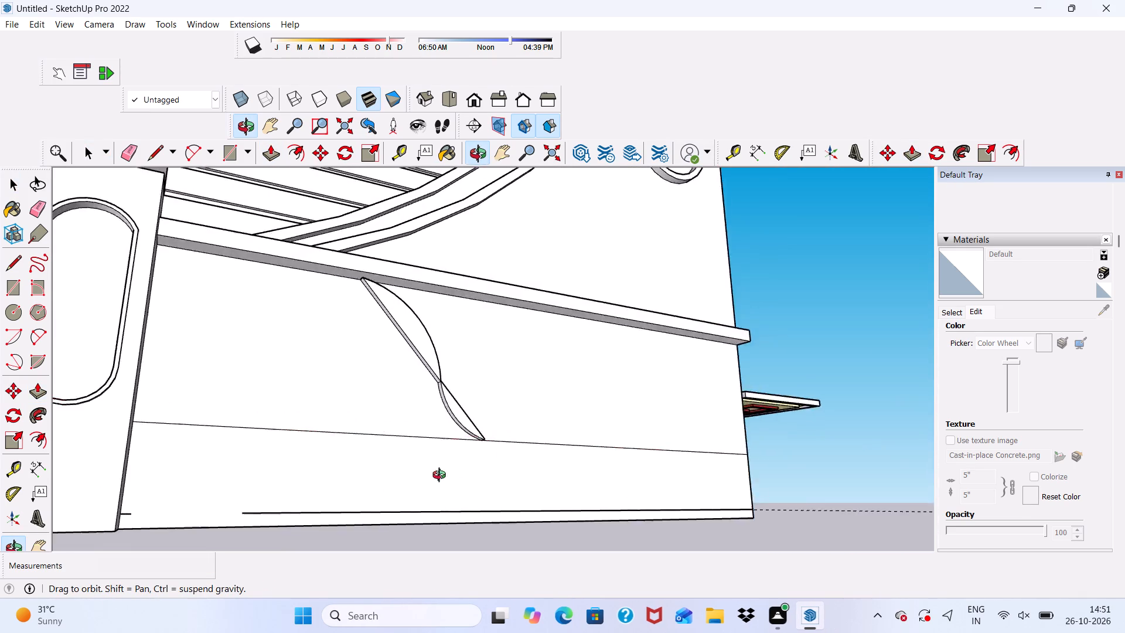
{"action": "middle_click_drag", "start_coordinate": [442, 477], "coordinate": [374, 479]}
{"action": "scroll", "coordinate": [376, 372], "scroll_direction": "down", "scroll_amount": 4}
{"action": "middle_click_drag", "start_coordinate": [442, 440], "coordinate": [339, 494]}
{"action": "scroll", "coordinate": [359, 430], "scroll_direction": "up", "scroll_amount": 7}
{"action": "scroll", "coordinate": [447, 341], "scroll_direction": "up", "scroll_amount": 4}
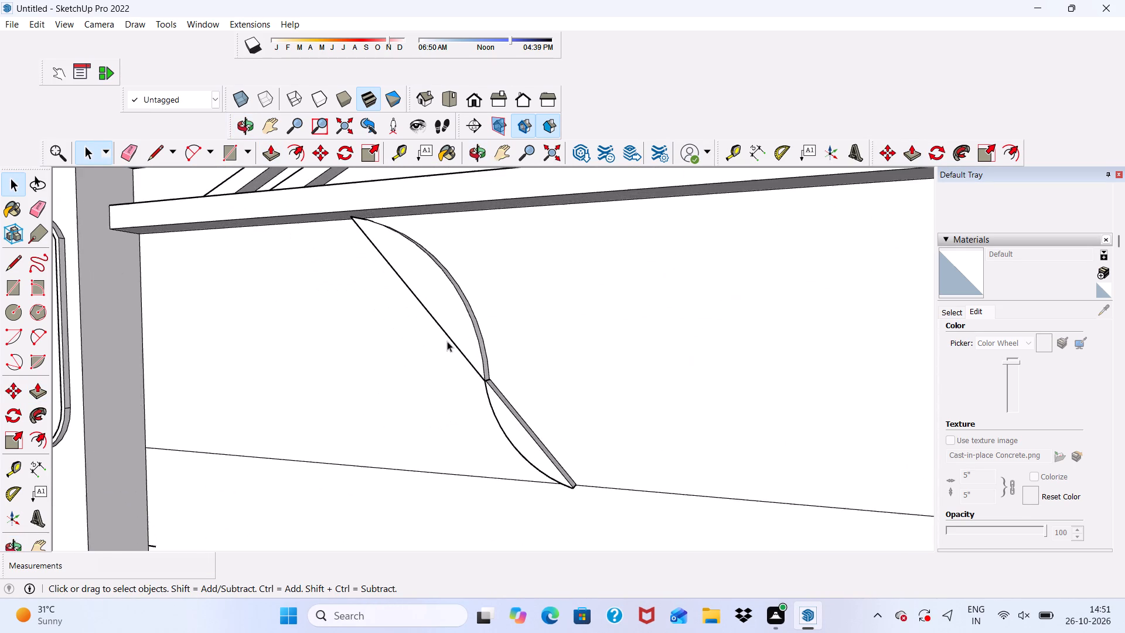
{"action": "middle_click_drag", "start_coordinate": [457, 394], "coordinate": [650, 277]}
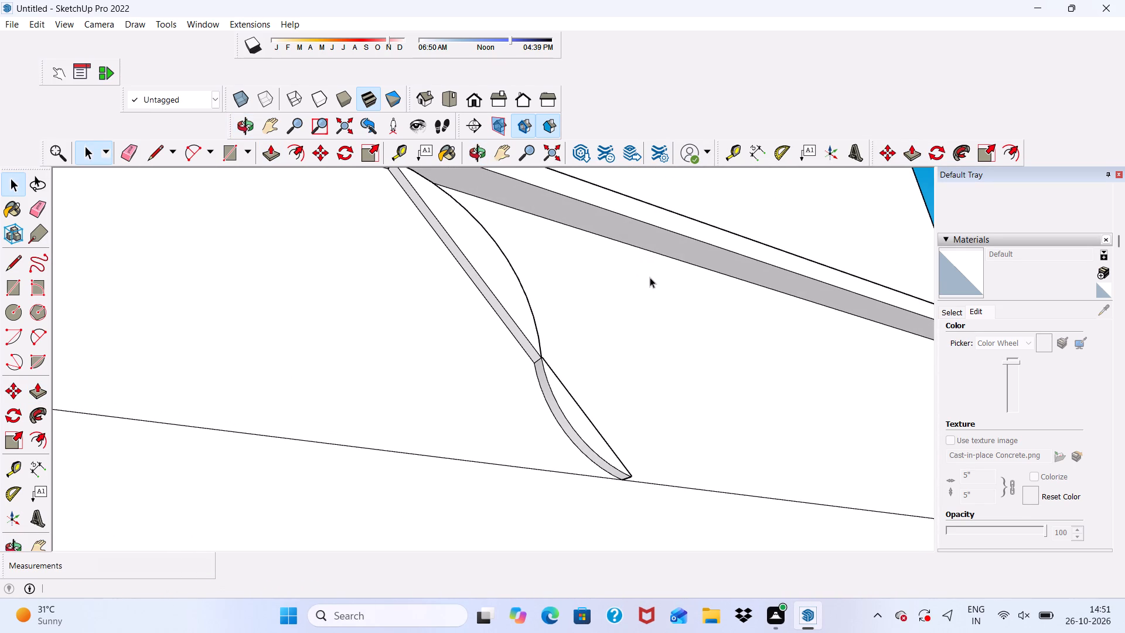
{"action": "scroll", "coordinate": [573, 293], "scroll_direction": "down", "scroll_amount": 4}
{"action": "middle_click_drag", "start_coordinate": [581, 365], "coordinate": [571, 414]}
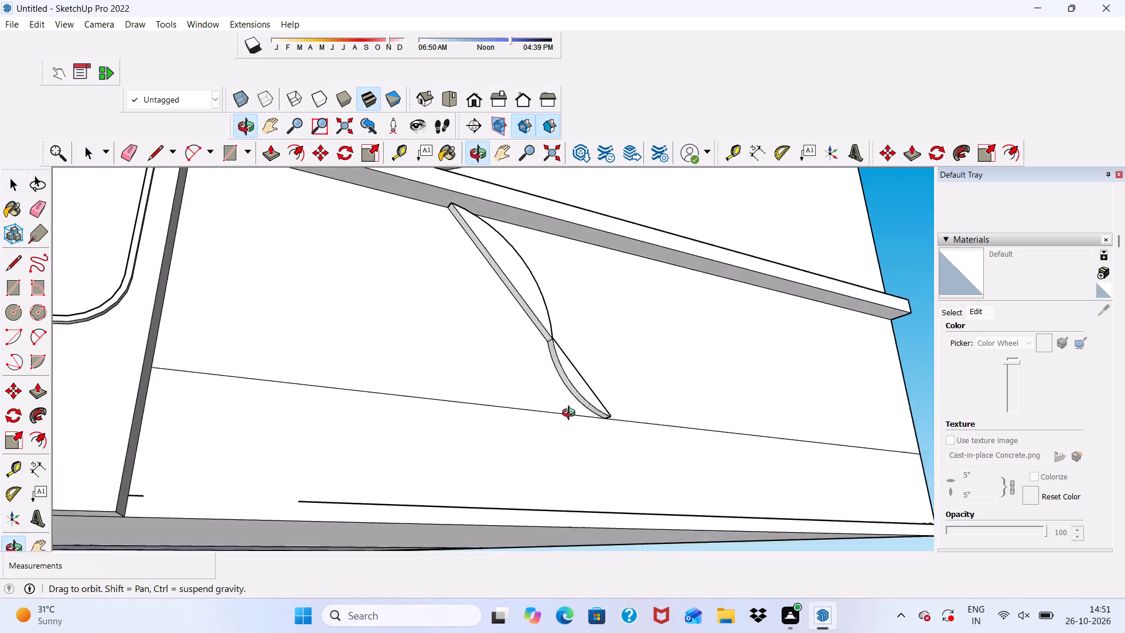
{"action": "middle_click_drag", "start_coordinate": [571, 414], "coordinate": [451, 409]}
{"action": "scroll", "coordinate": [495, 348], "scroll_direction": "up", "scroll_amount": 6}
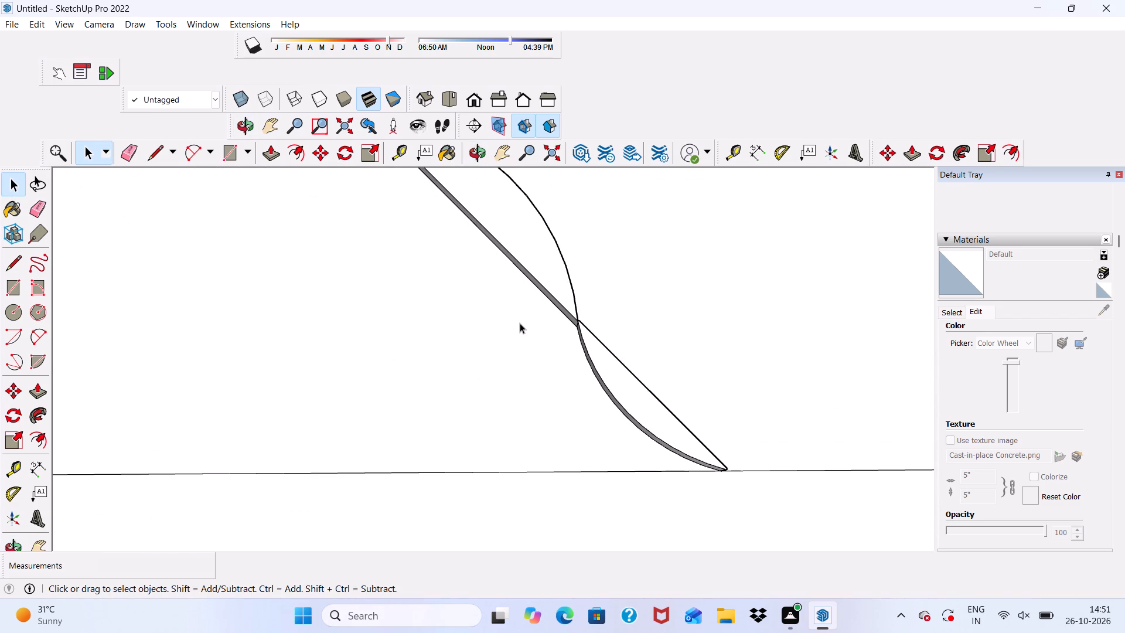
{"action": "scroll", "coordinate": [875, 162], "scroll_direction": "up", "scroll_amount": 2}
{"action": "scroll", "coordinate": [844, 156], "scroll_direction": "down", "scroll_amount": 5}
{"action": "scroll", "coordinate": [645, 292], "scroll_direction": "down", "scroll_amount": 1}
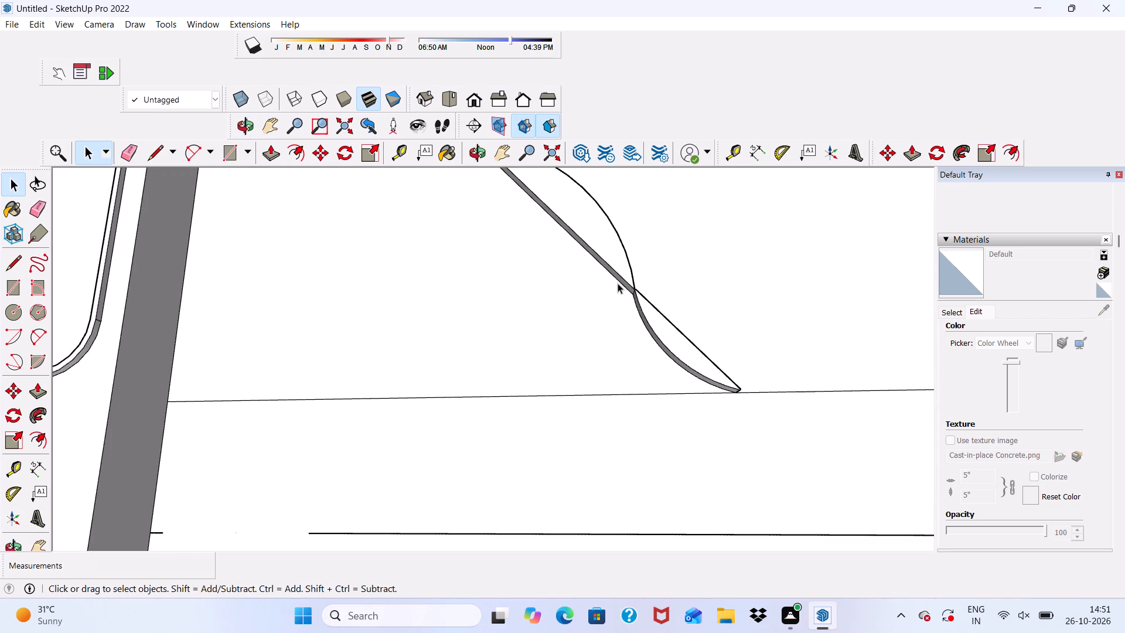
{"action": "middle_click_drag", "start_coordinate": [618, 283], "coordinate": [659, 273]}
{"action": "scroll", "coordinate": [627, 263], "scroll_direction": "down", "scroll_amount": 5}
{"action": "scroll", "coordinate": [635, 316], "scroll_direction": "up", "scroll_amount": 13}
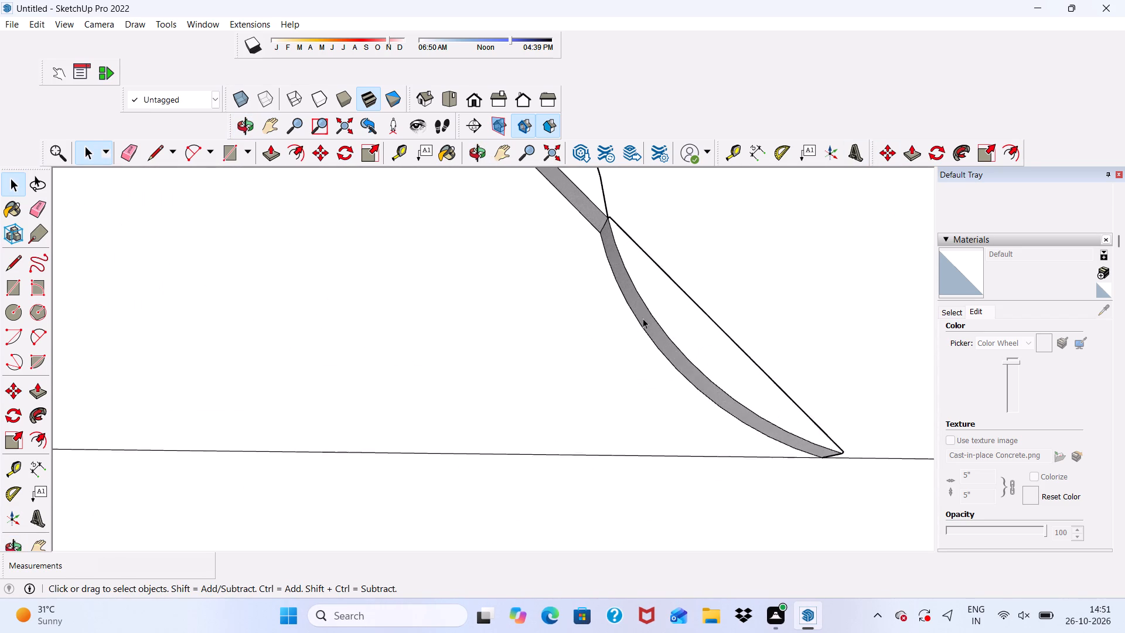
{"action": "scroll", "coordinate": [643, 318], "scroll_direction": "up", "scroll_amount": 4}
{"action": "left_click", "coordinate": [643, 318]}
{"action": "scroll", "coordinate": [643, 318], "scroll_direction": "down", "scroll_amount": 9}
{"action": "middle_click_drag", "start_coordinate": [649, 325], "coordinate": [544, 406]}
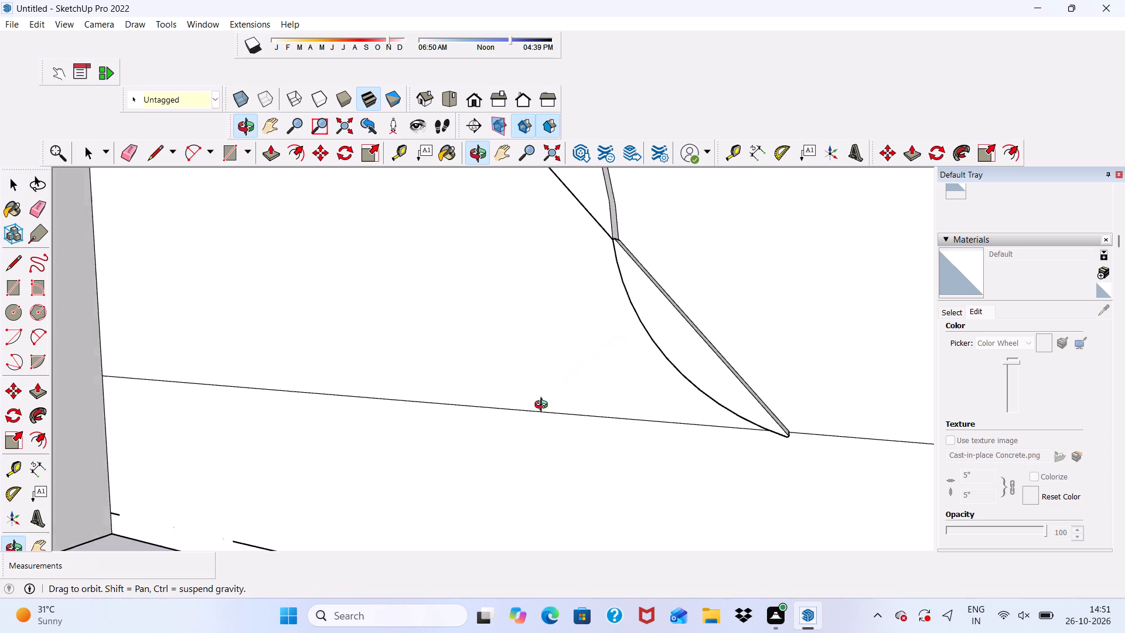
{"action": "middle_click_drag", "start_coordinate": [544, 406], "coordinate": [537, 410]}
{"action": "scroll", "coordinate": [569, 384], "scroll_direction": "up", "scroll_amount": 2}
{"action": "scroll", "coordinate": [572, 343], "scroll_direction": "down", "scroll_amount": 10}
{"action": "middle_click_drag", "start_coordinate": [596, 365], "coordinate": [676, 364]}
{"action": "scroll", "coordinate": [596, 365], "scroll_direction": "down", "scroll_amount": 1}
{"action": "scroll", "coordinate": [683, 364], "scroll_direction": "up", "scroll_amount": 1}
{"action": "scroll", "coordinate": [681, 360], "scroll_direction": "down", "scroll_amount": 9}
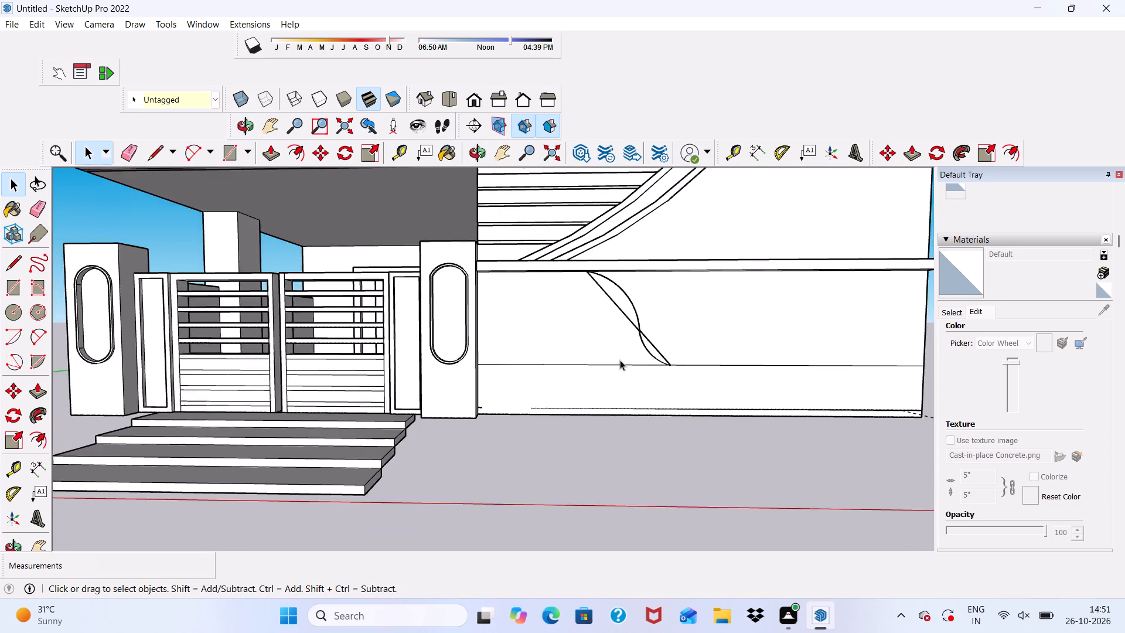
{"action": "scroll", "coordinate": [620, 360], "scroll_direction": "down", "scroll_amount": 10}
{"action": "scroll", "coordinate": [589, 259], "scroll_direction": "up", "scroll_amount": 6}
{"action": "scroll", "coordinate": [632, 452], "scroll_direction": "up", "scroll_amount": 7}
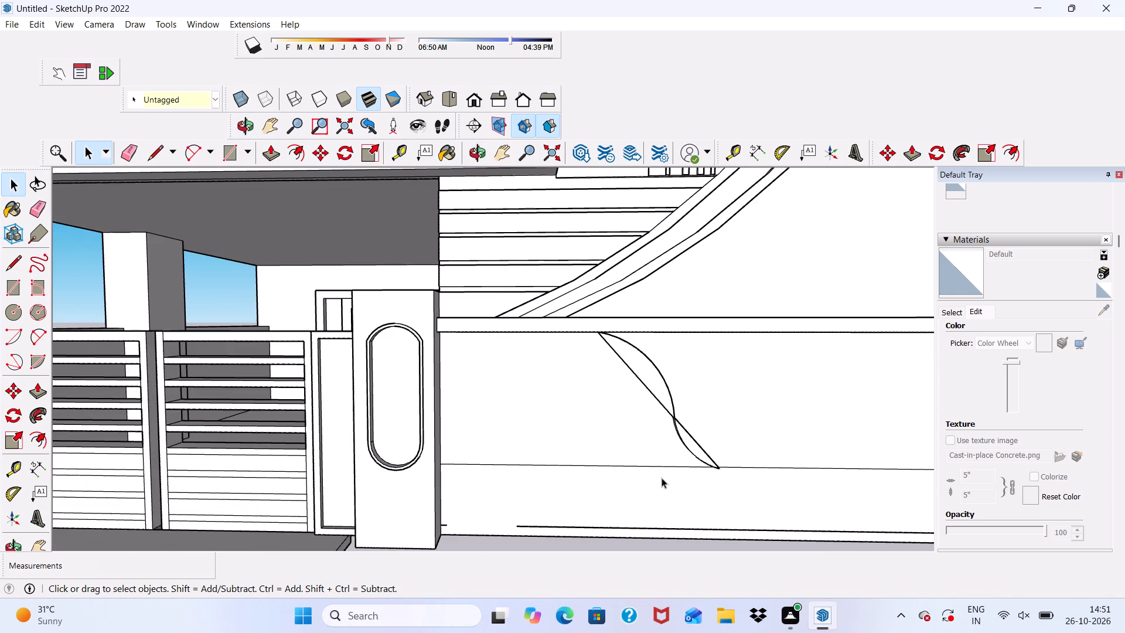
{"action": "middle_click_drag", "start_coordinate": [663, 478], "coordinate": [607, 440]}
{"action": "scroll", "coordinate": [664, 478], "scroll_direction": "up", "scroll_amount": 1}
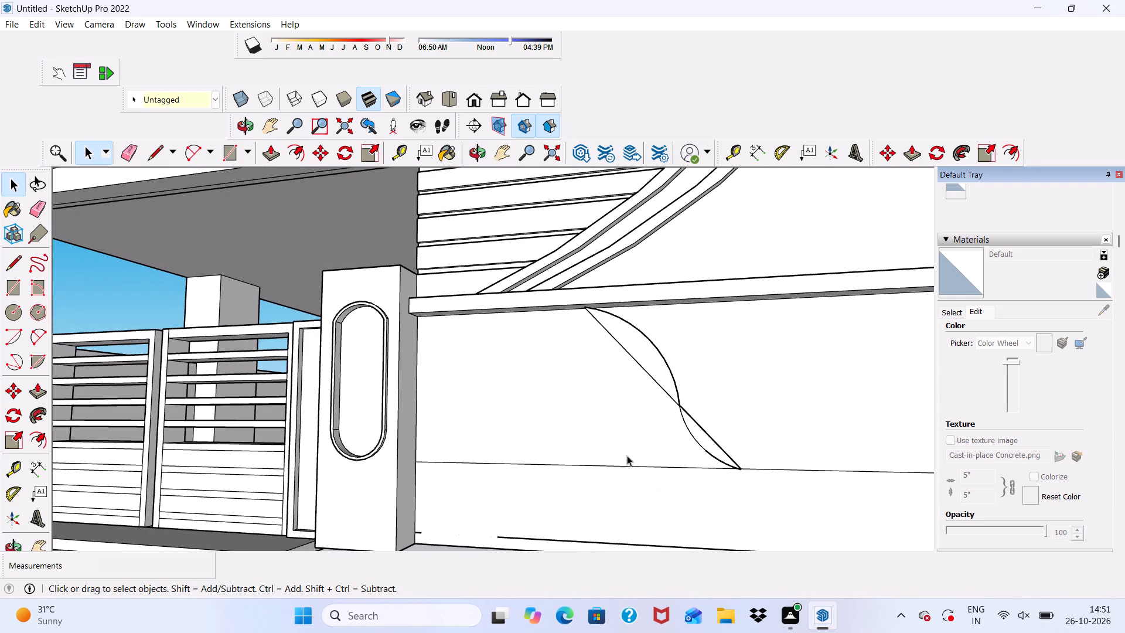
{"action": "scroll", "coordinate": [632, 454], "scroll_direction": "up", "scroll_amount": 2}
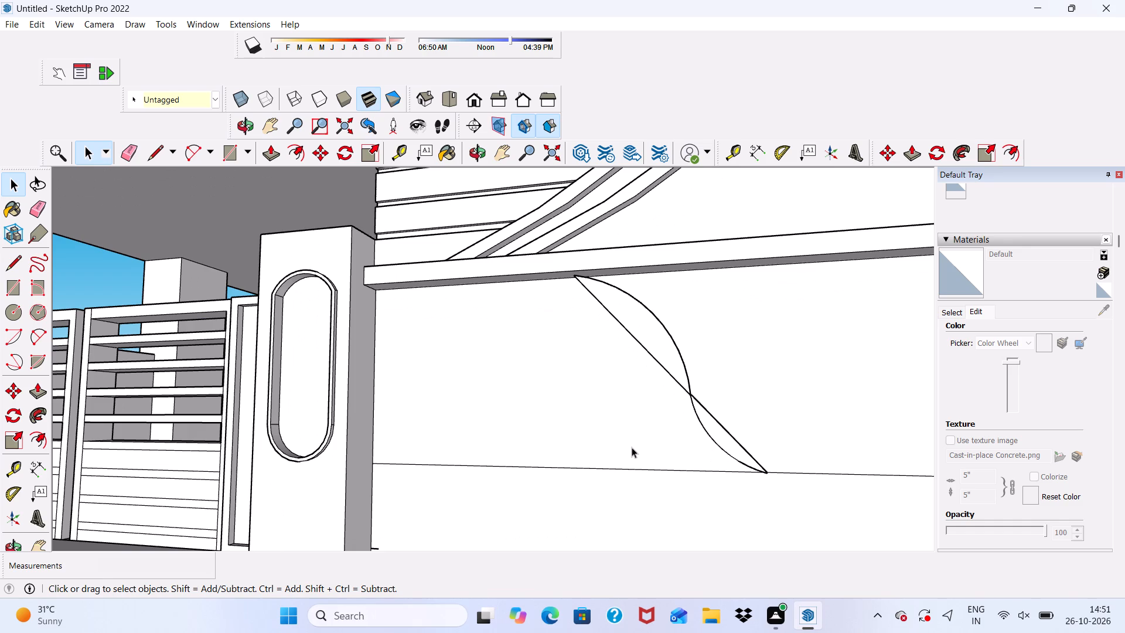
Draw a horizontal rectangle about 1' 6" by 7" on the wall between the pier and the upper S-curve segment.
{"action": "left_click", "coordinate": [231, 151]}
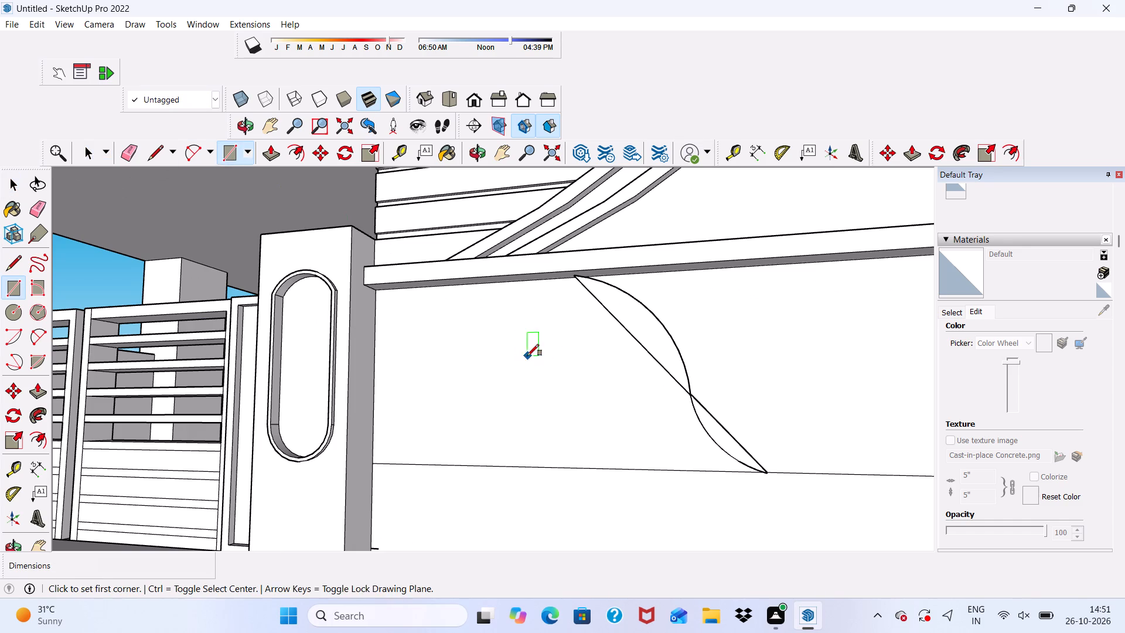
{"action": "middle_click_drag", "start_coordinate": [527, 356], "coordinate": [586, 344]}
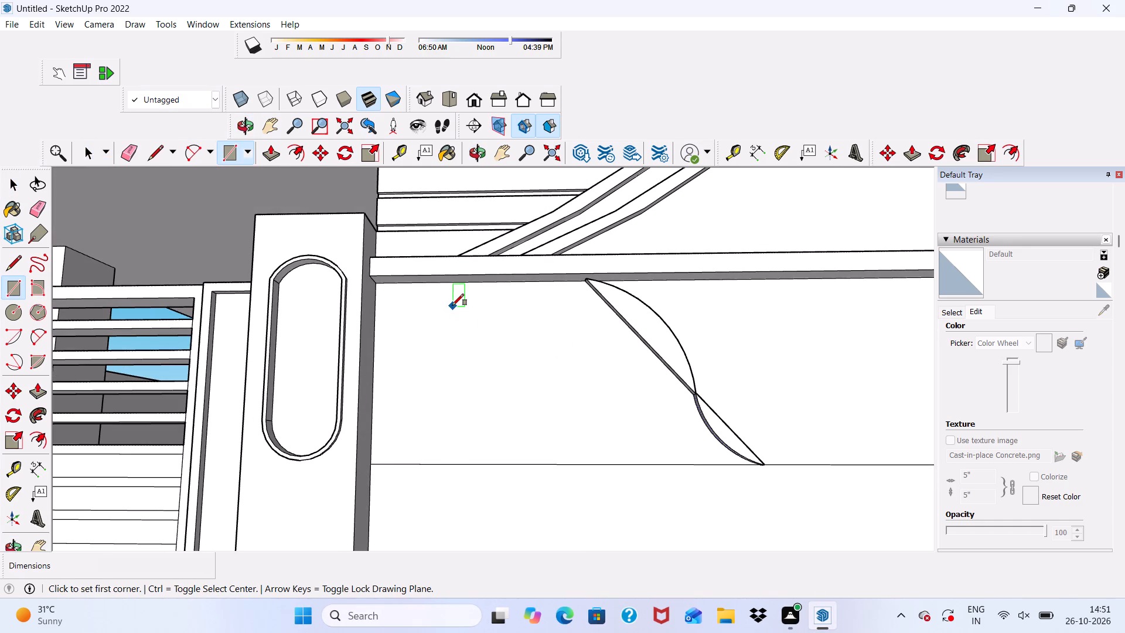
{"action": "left_click", "coordinate": [443, 311]}
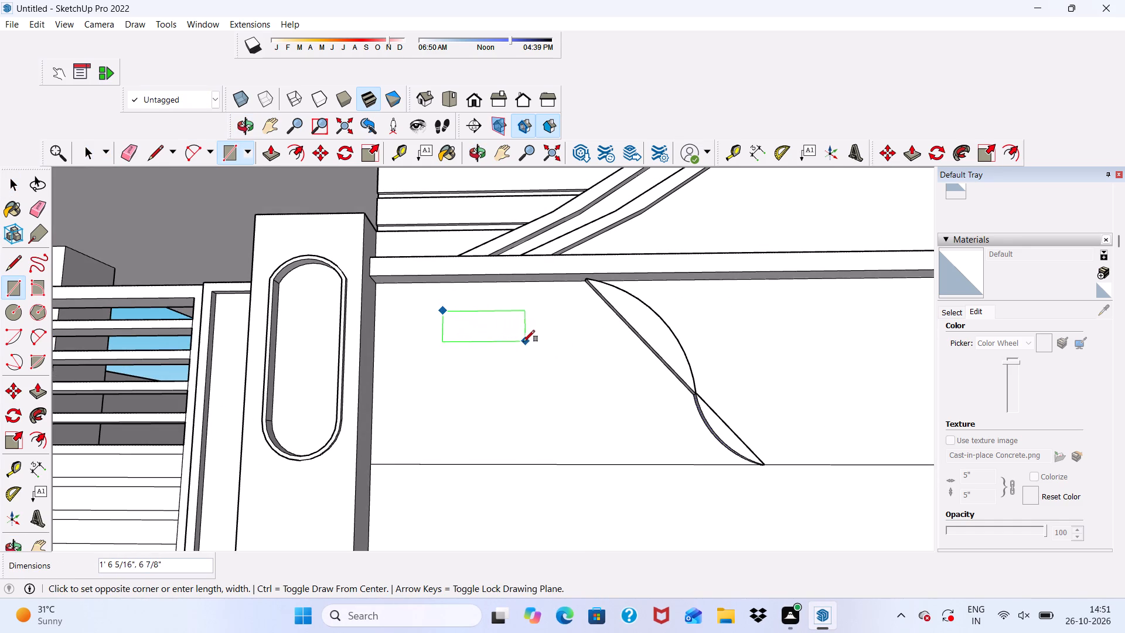
{"action": "left_click", "coordinate": [523, 342]}
{"action": "key", "text": "space"}
Copy the rectangle straight down at about 10 3/16" spacing, multiplied by 2 to make a column of three.
{"action": "scroll", "coordinate": [521, 283], "scroll_direction": "up", "scroll_amount": 1}
{"action": "scroll", "coordinate": [524, 356], "scroll_direction": "up", "scroll_amount": 3}
{"action": "left_click", "coordinate": [489, 337]}
{"action": "left_click", "coordinate": [489, 337]}
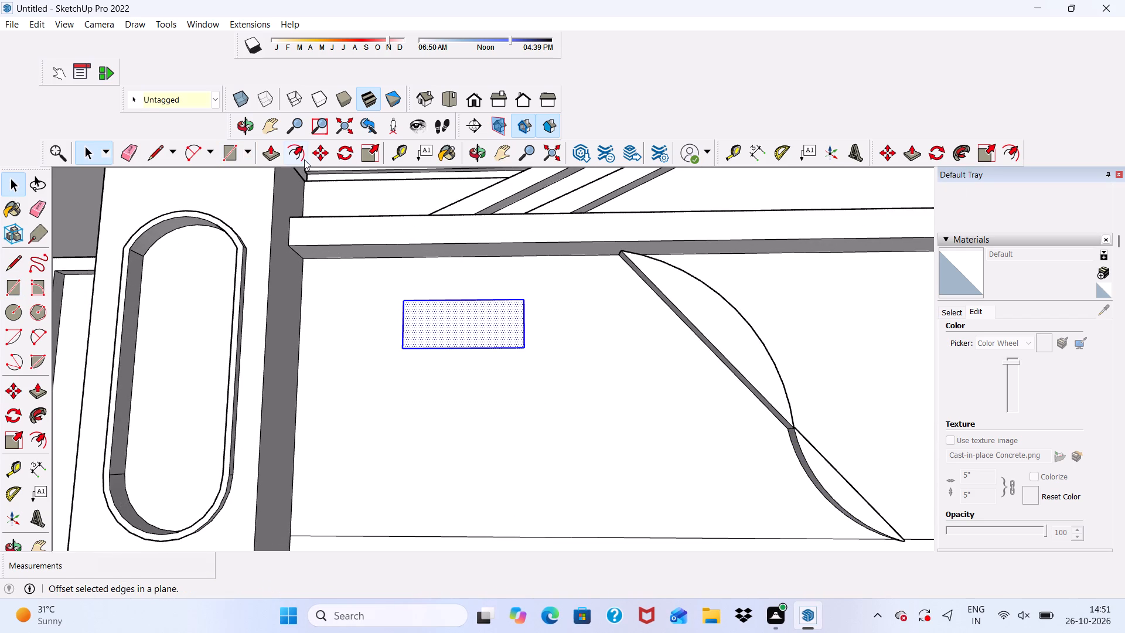
{"action": "left_click", "coordinate": [316, 150]}
{"action": "left_click", "coordinate": [443, 324]}
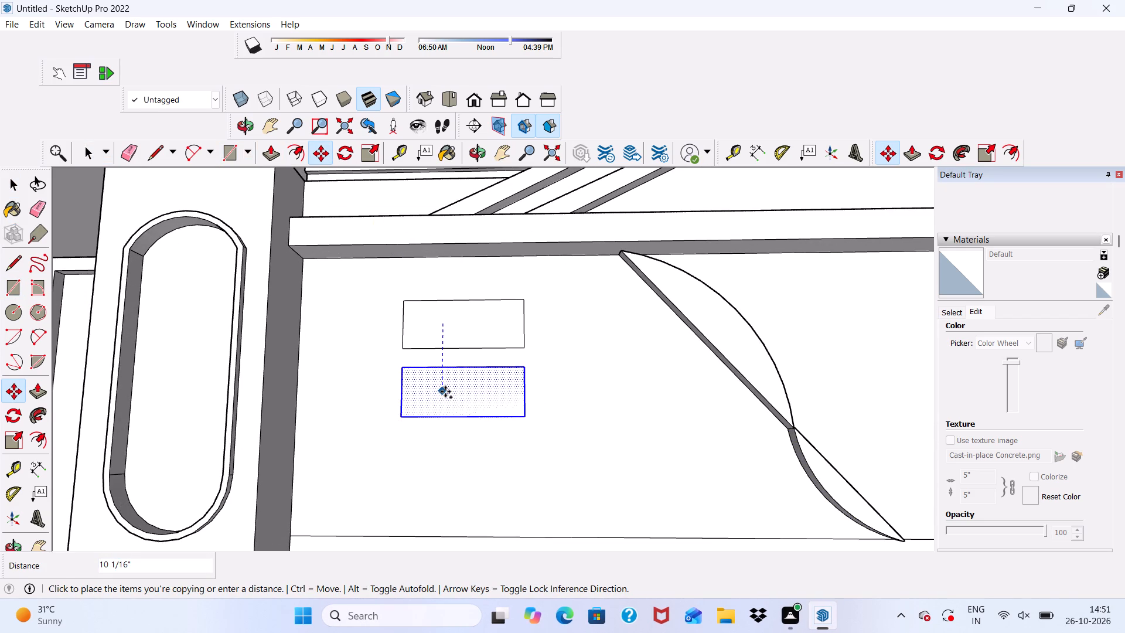
{"action": "left_click", "coordinate": [445, 392]}
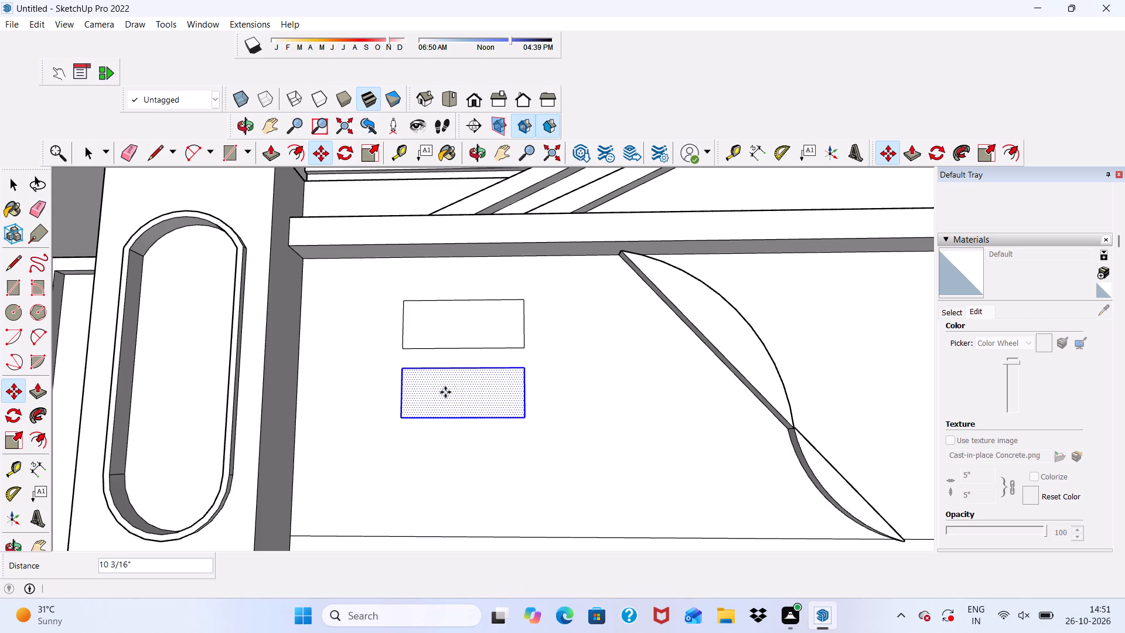
{"action": "key", "text": "shift+asterisk"}
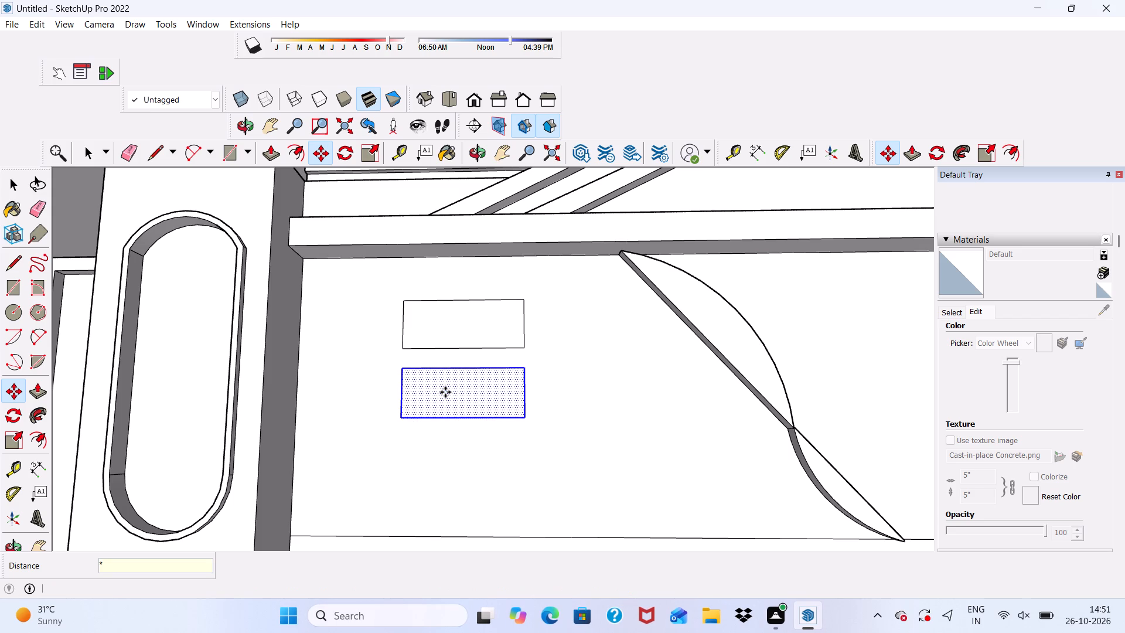
{"action": "key", "text": "2"}
{"action": "key", "text": "Return"}
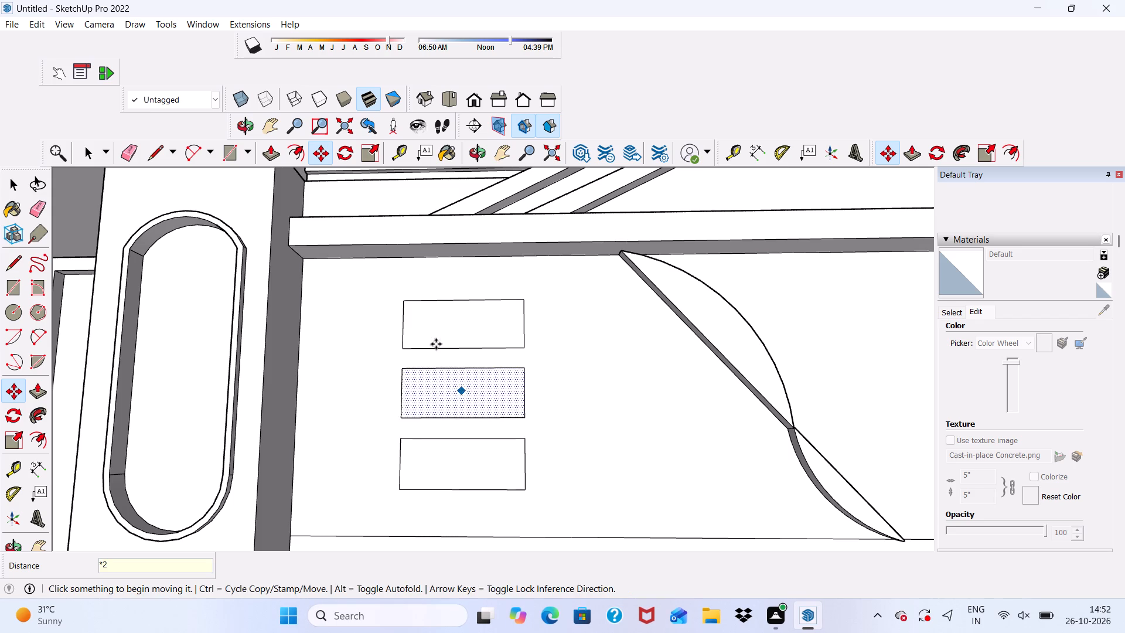
{"action": "scroll", "coordinate": [438, 363], "scroll_direction": "down", "scroll_amount": 5}
{"action": "key", "text": "space"}
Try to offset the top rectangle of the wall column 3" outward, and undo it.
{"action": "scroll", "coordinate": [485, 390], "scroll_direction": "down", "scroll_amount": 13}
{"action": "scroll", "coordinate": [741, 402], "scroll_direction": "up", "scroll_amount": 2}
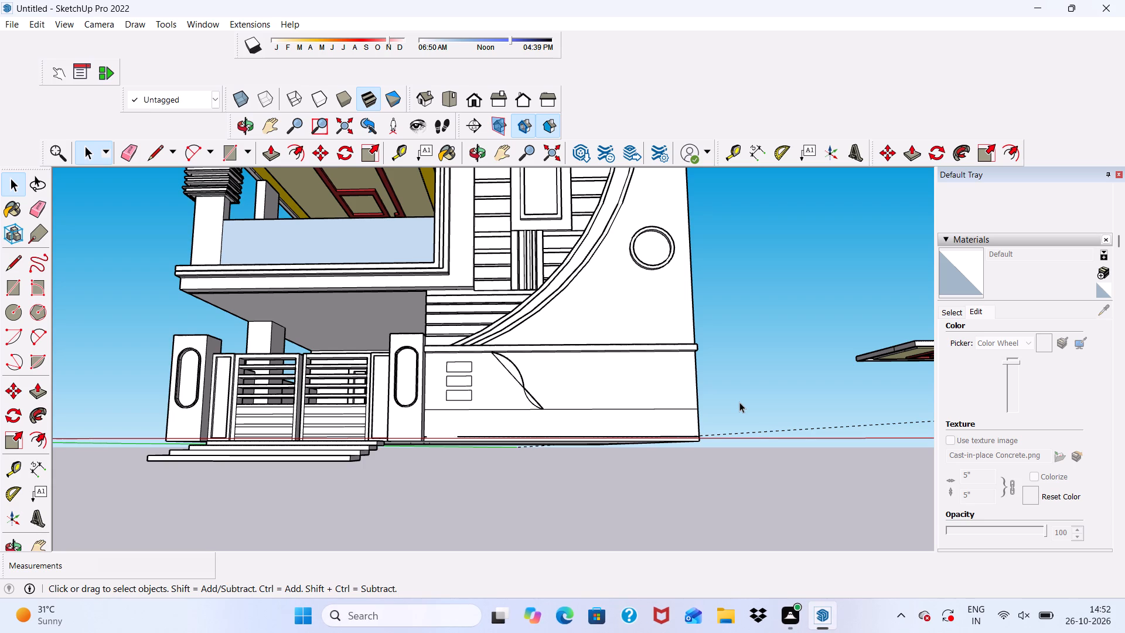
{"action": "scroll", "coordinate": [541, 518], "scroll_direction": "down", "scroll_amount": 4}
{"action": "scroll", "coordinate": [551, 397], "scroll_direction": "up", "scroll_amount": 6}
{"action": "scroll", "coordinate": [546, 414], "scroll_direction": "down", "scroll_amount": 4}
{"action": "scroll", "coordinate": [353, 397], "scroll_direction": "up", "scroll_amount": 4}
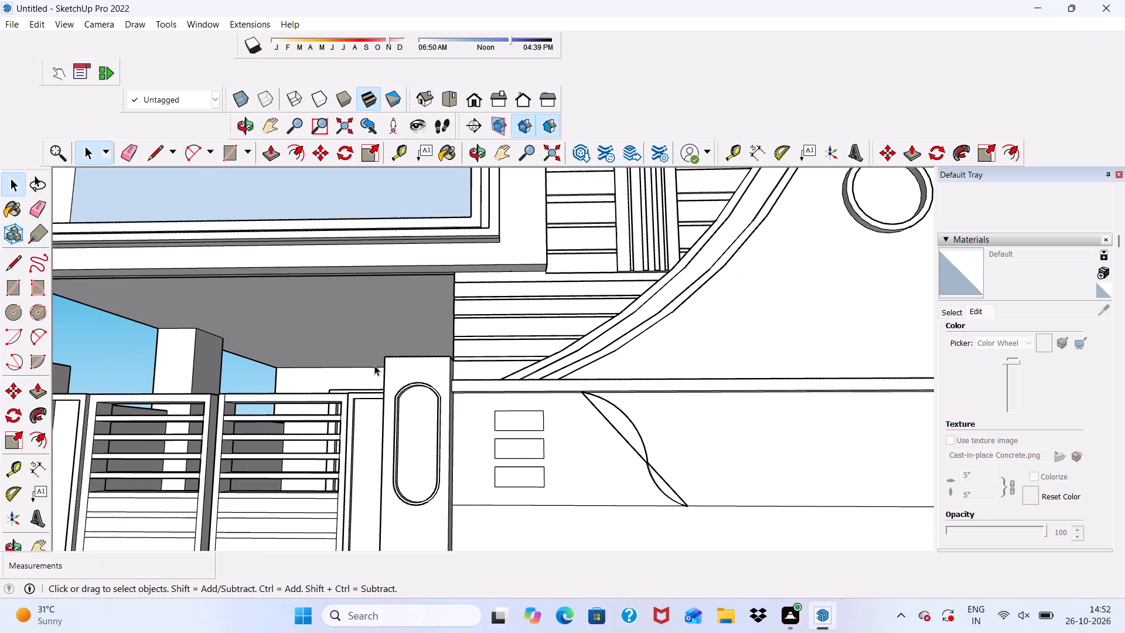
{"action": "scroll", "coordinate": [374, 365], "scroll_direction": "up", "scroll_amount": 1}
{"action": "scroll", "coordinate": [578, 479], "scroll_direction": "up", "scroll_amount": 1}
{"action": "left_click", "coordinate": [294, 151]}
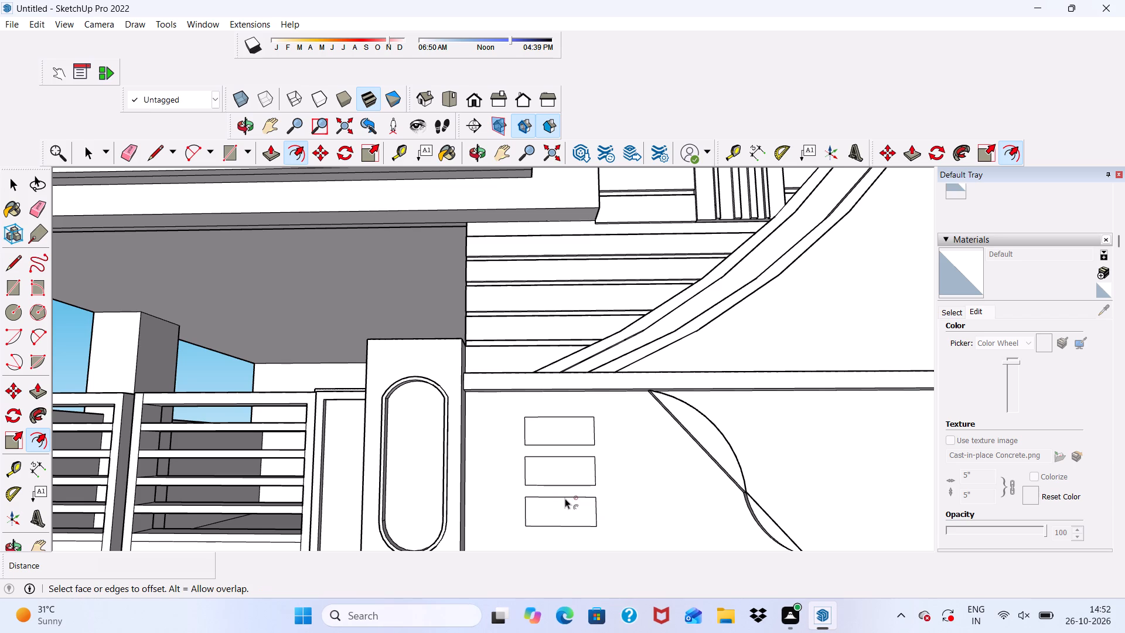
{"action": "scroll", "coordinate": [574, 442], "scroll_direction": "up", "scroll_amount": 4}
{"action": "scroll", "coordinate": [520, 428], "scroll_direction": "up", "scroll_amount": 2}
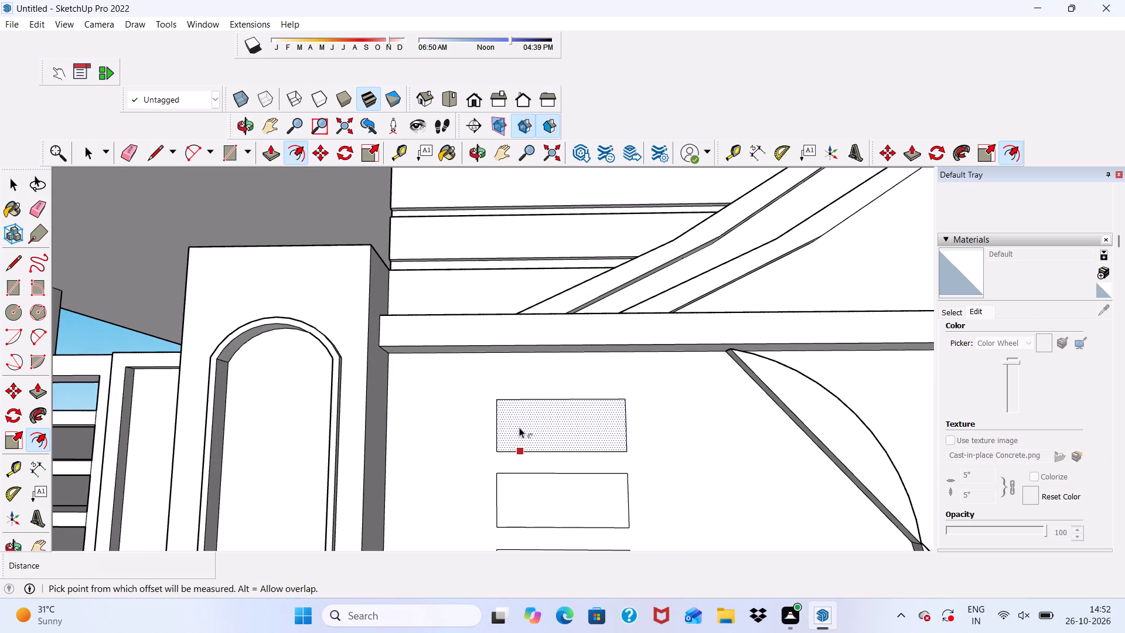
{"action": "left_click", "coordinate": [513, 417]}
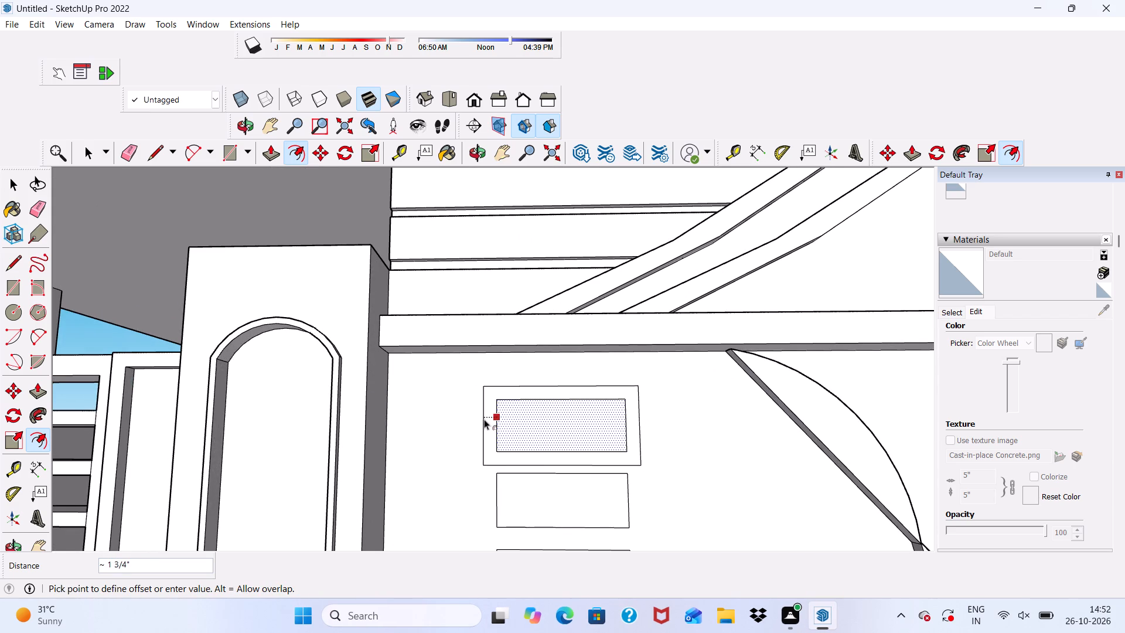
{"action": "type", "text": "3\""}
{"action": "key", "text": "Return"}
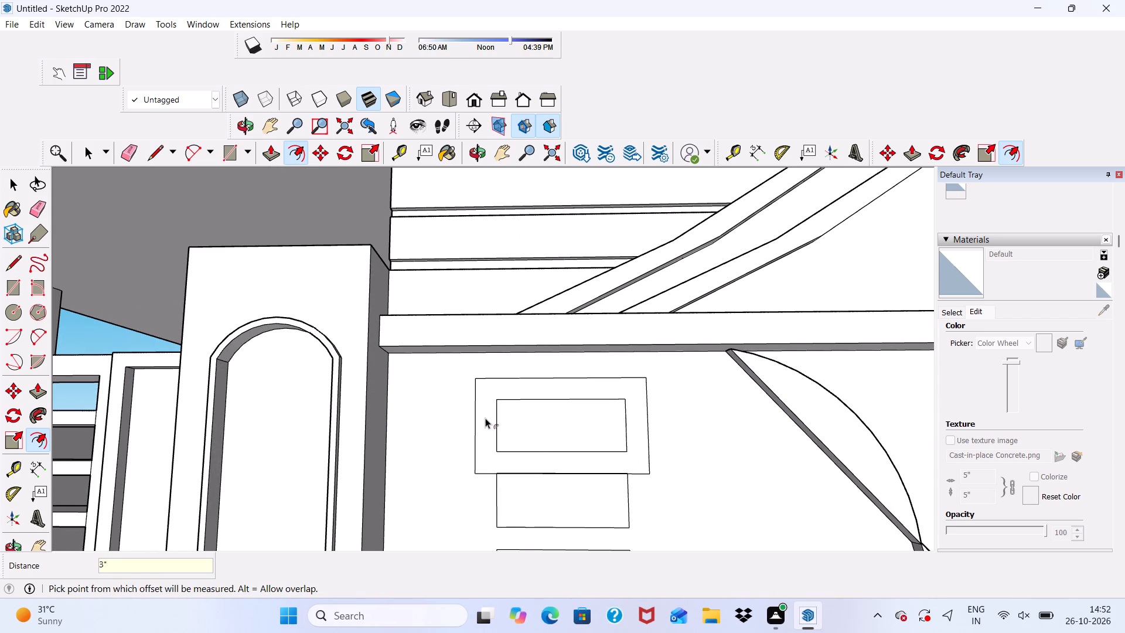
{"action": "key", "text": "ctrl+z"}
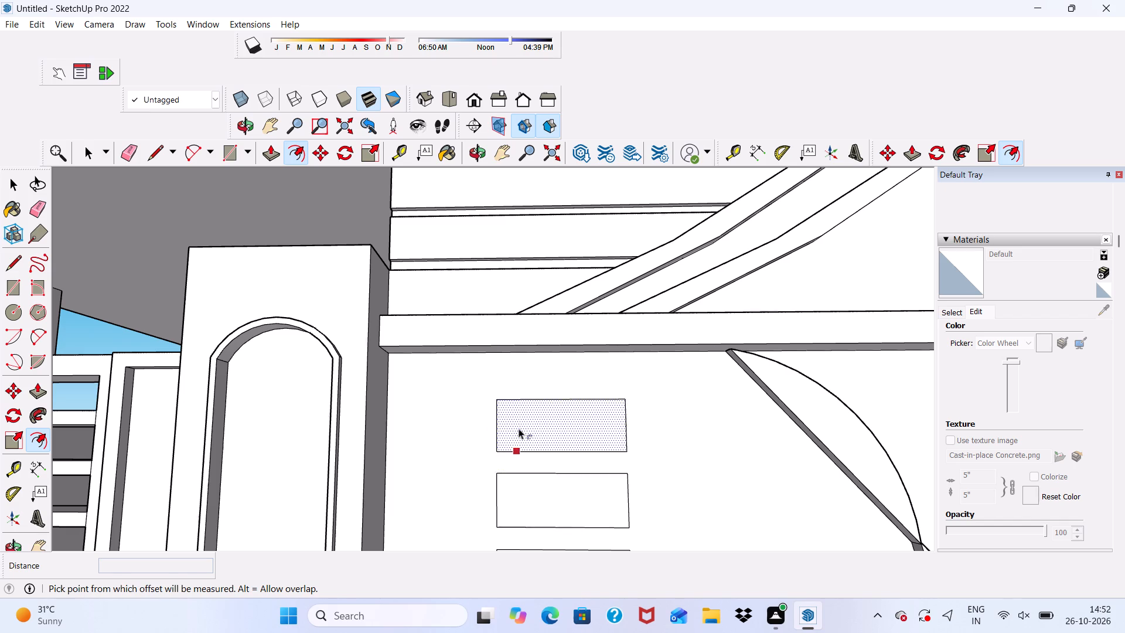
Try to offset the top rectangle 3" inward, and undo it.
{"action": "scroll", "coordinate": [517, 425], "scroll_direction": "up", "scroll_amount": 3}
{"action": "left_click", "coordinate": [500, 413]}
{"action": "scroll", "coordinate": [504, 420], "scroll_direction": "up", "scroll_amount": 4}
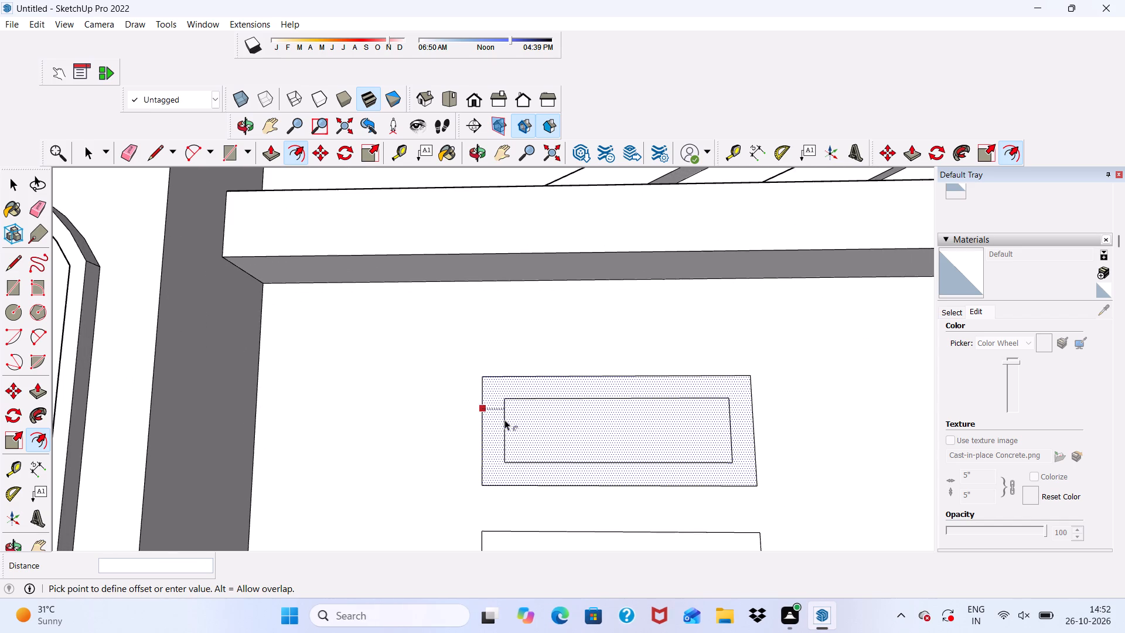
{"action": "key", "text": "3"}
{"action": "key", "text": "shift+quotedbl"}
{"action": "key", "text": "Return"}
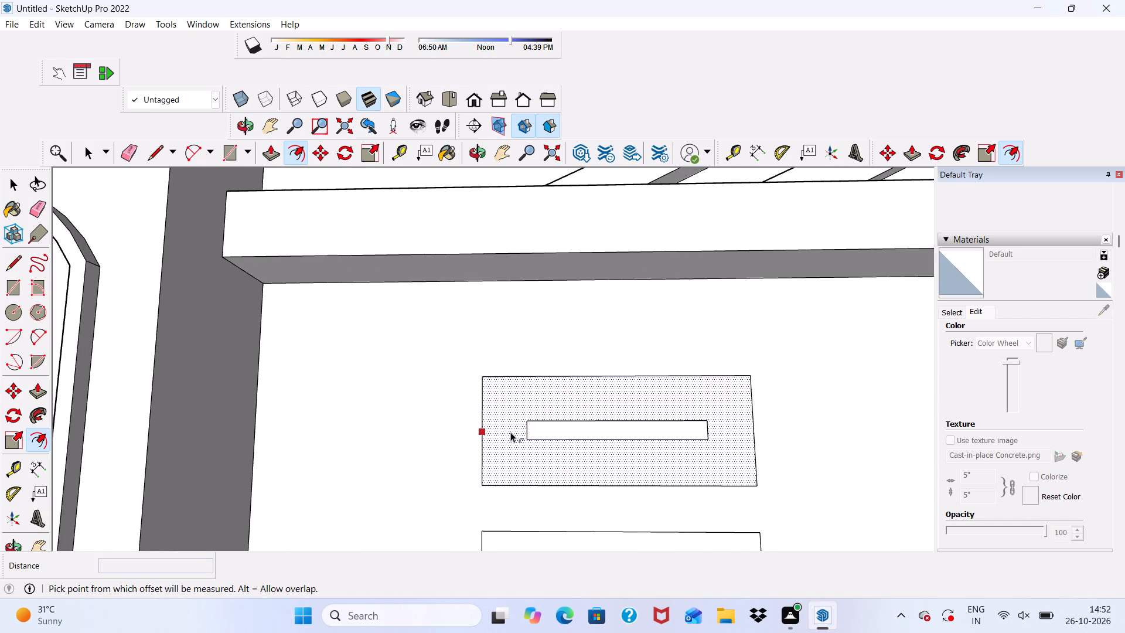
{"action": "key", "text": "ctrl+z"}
Offset the top rectangle inward about 13/16" to form a thin frame border.
{"action": "scroll", "coordinate": [493, 427], "scroll_direction": "up", "scroll_amount": 5}
{"action": "left_click", "coordinate": [486, 423]}
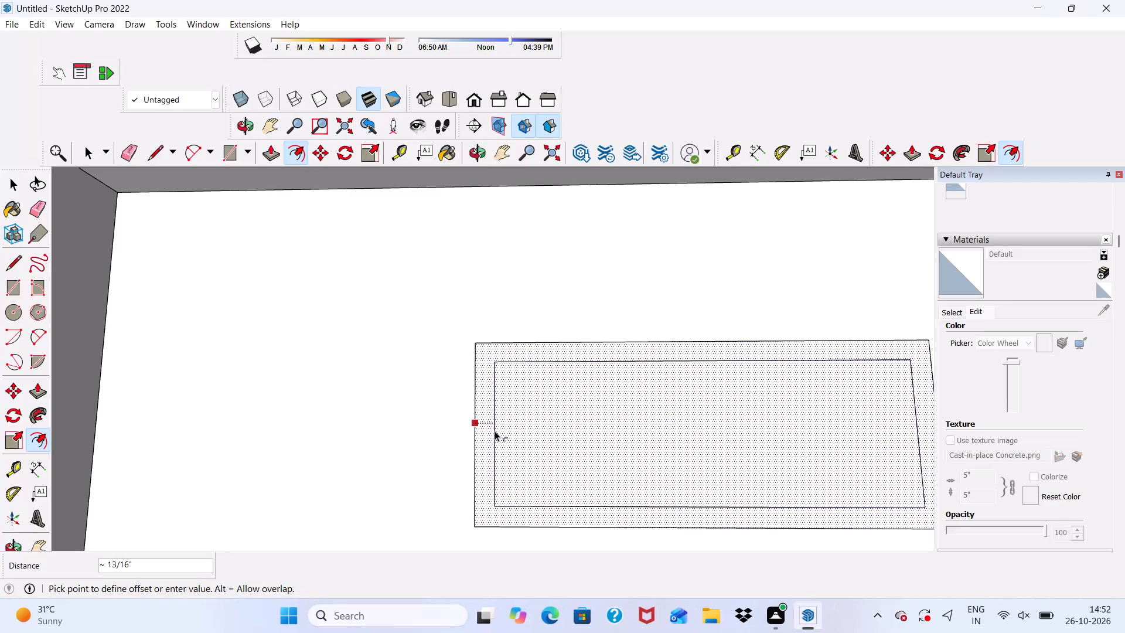
{"action": "left_click", "coordinate": [494, 432]}
{"action": "scroll", "coordinate": [431, 386], "scroll_direction": "down", "scroll_amount": 7}
{"action": "scroll", "coordinate": [486, 402], "scroll_direction": "down", "scroll_amount": 3}
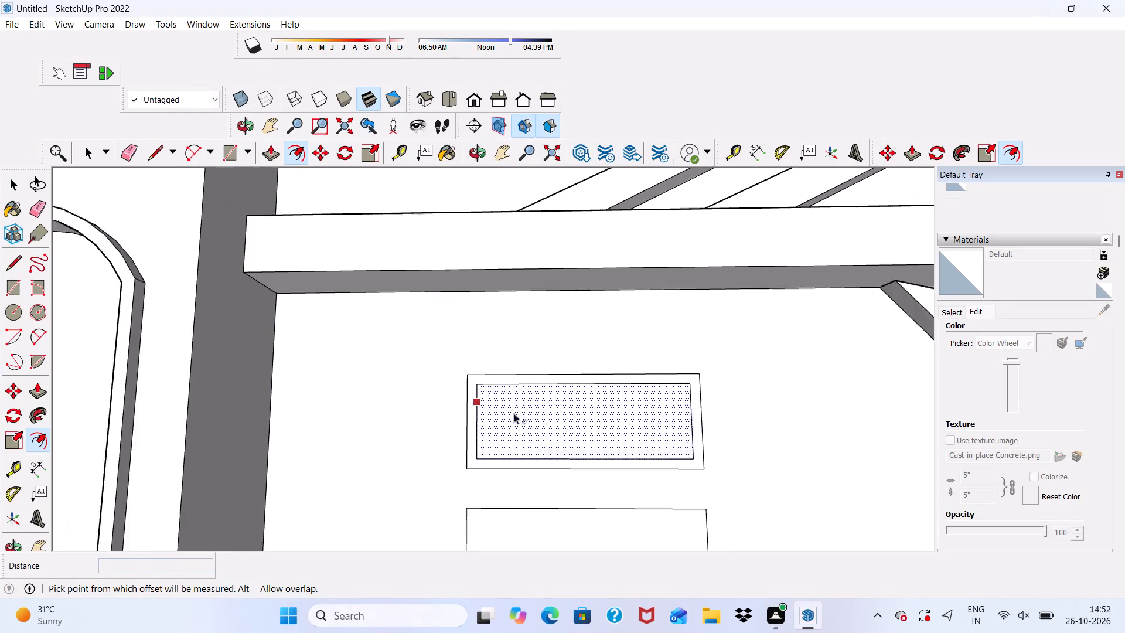
Offset the middle rectangle of the column inward about 11/16" to form a matching border.
{"action": "scroll", "coordinate": [463, 463], "scroll_direction": "down", "scroll_amount": 8}
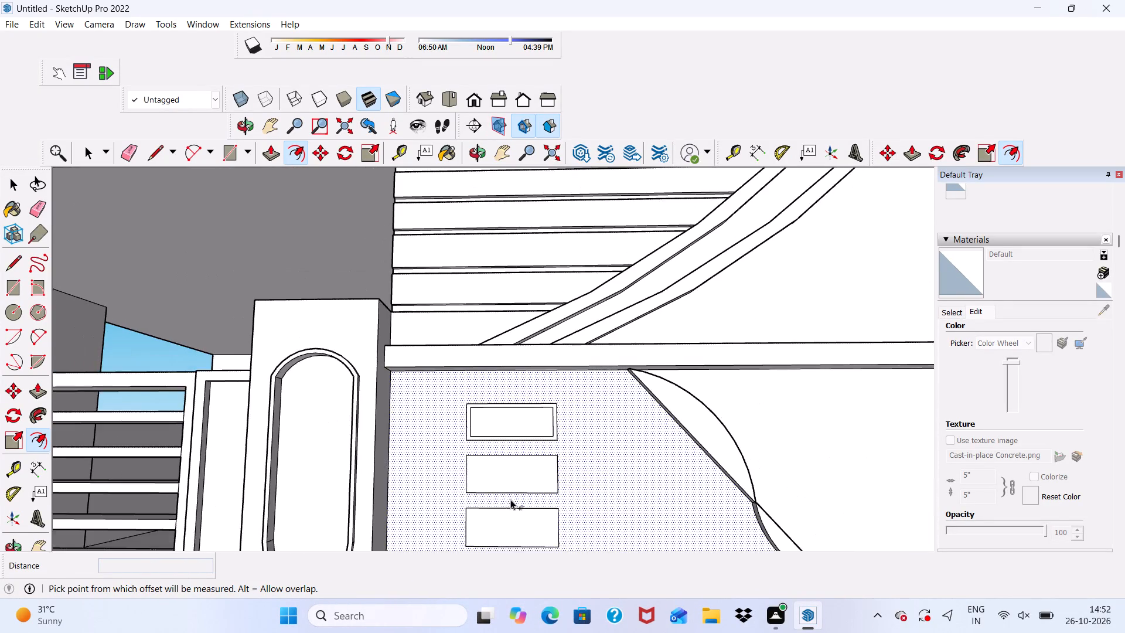
{"action": "scroll", "coordinate": [484, 499], "scroll_direction": "up", "scroll_amount": 6}
{"action": "left_click", "coordinate": [467, 456]}
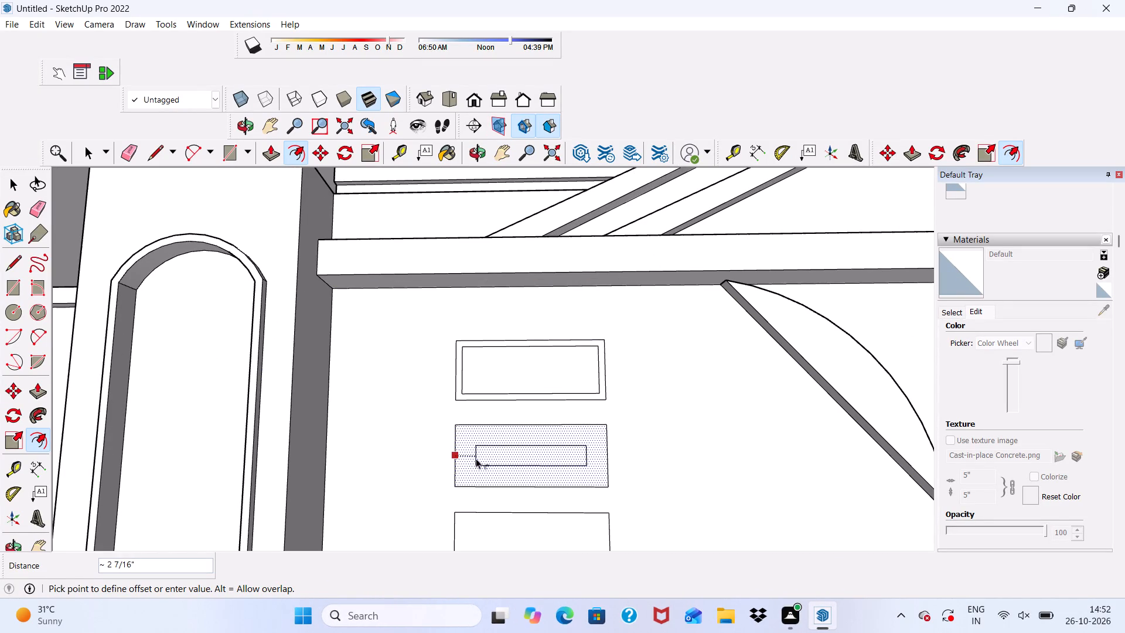
{"action": "scroll", "coordinate": [454, 460], "scroll_direction": "up", "scroll_amount": 3}
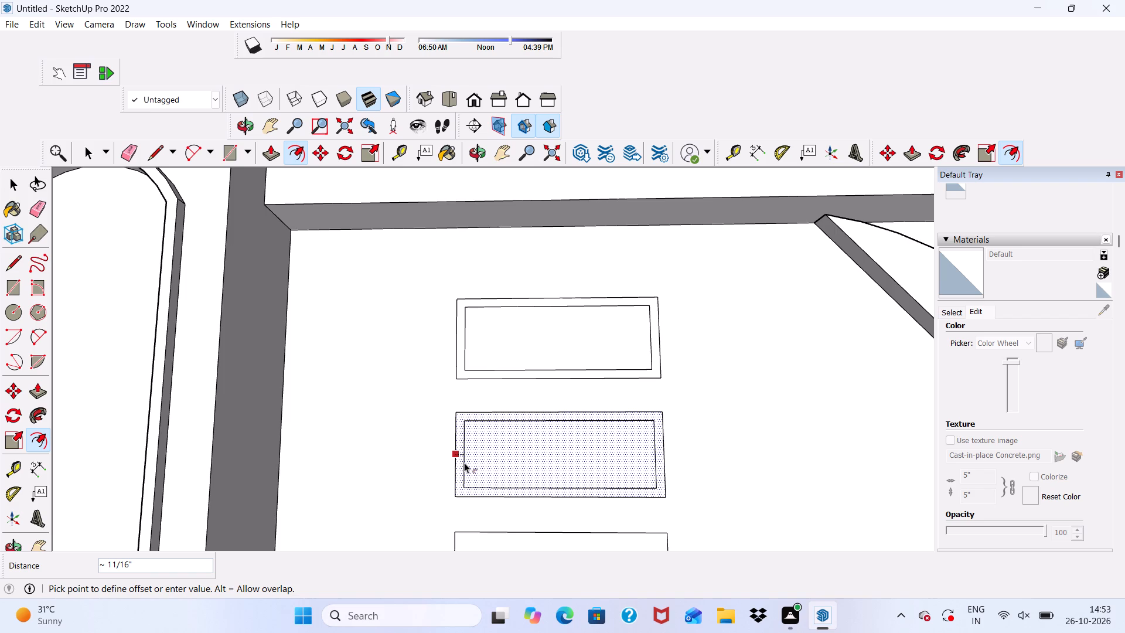
{"action": "left_click", "coordinate": [464, 462]}
Offset the bottom rectangle of the column inward about 1" to form its frame border.
{"action": "scroll", "coordinate": [457, 414], "scroll_direction": "down", "scroll_amount": 6}
{"action": "scroll", "coordinate": [503, 483], "scroll_direction": "up", "scroll_amount": 1}
{"action": "scroll", "coordinate": [469, 516], "scroll_direction": "up", "scroll_amount": 3}
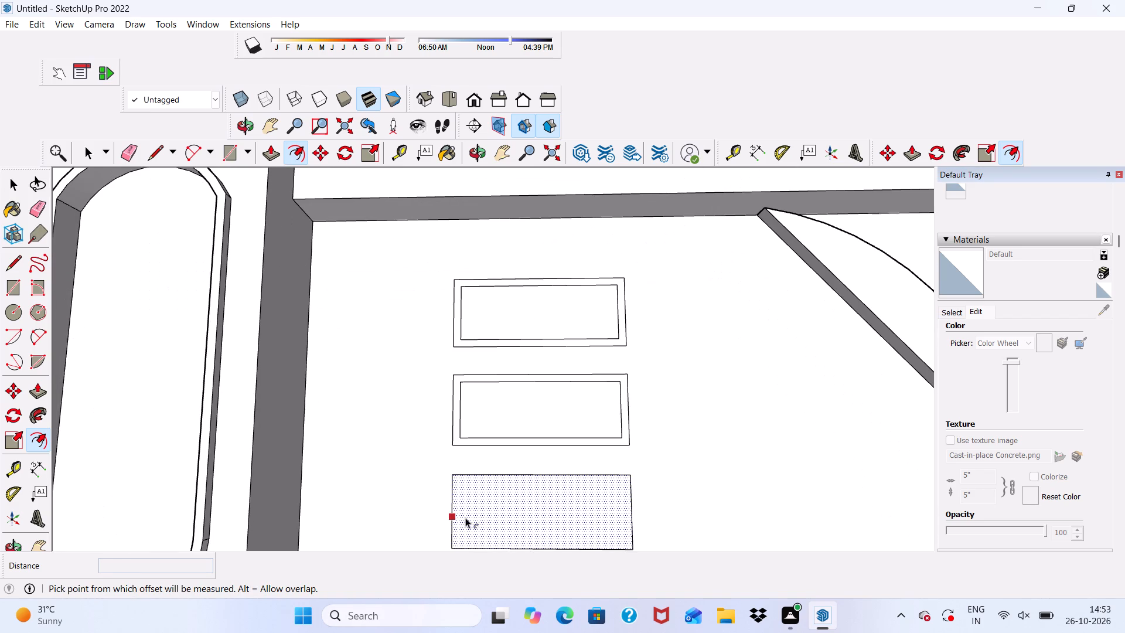
{"action": "left_click", "coordinate": [465, 518]}
{"action": "scroll", "coordinate": [471, 514], "scroll_direction": "up", "scroll_amount": 6}
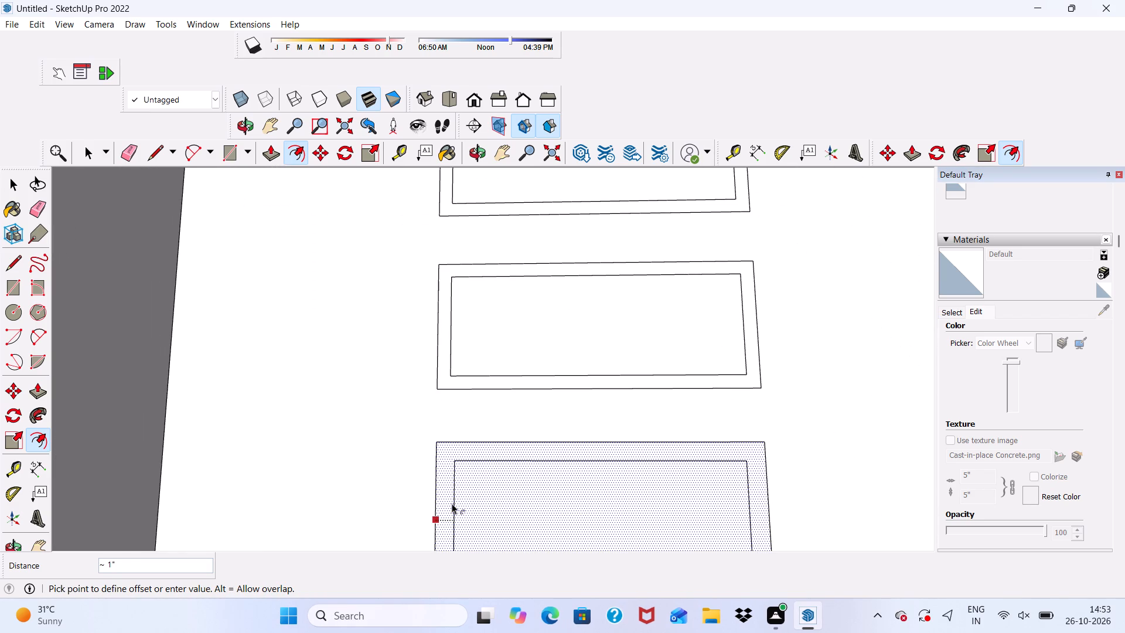
{"action": "left_click", "coordinate": [451, 502]}
{"action": "scroll", "coordinate": [438, 443], "scroll_direction": "down", "scroll_amount": 15}
{"action": "key", "text": "space"}
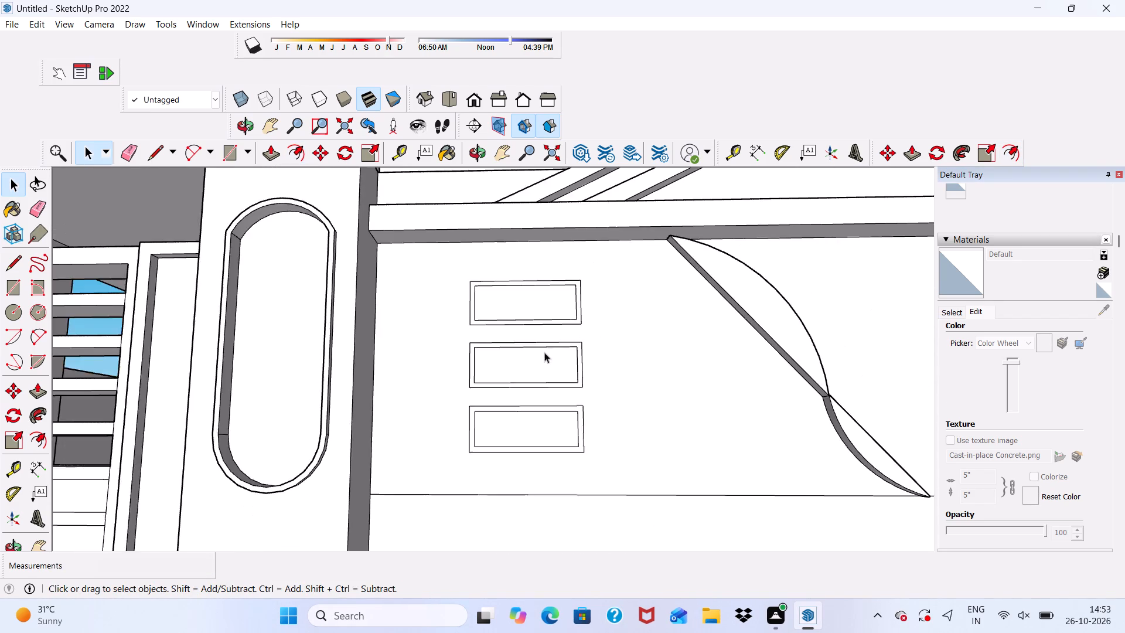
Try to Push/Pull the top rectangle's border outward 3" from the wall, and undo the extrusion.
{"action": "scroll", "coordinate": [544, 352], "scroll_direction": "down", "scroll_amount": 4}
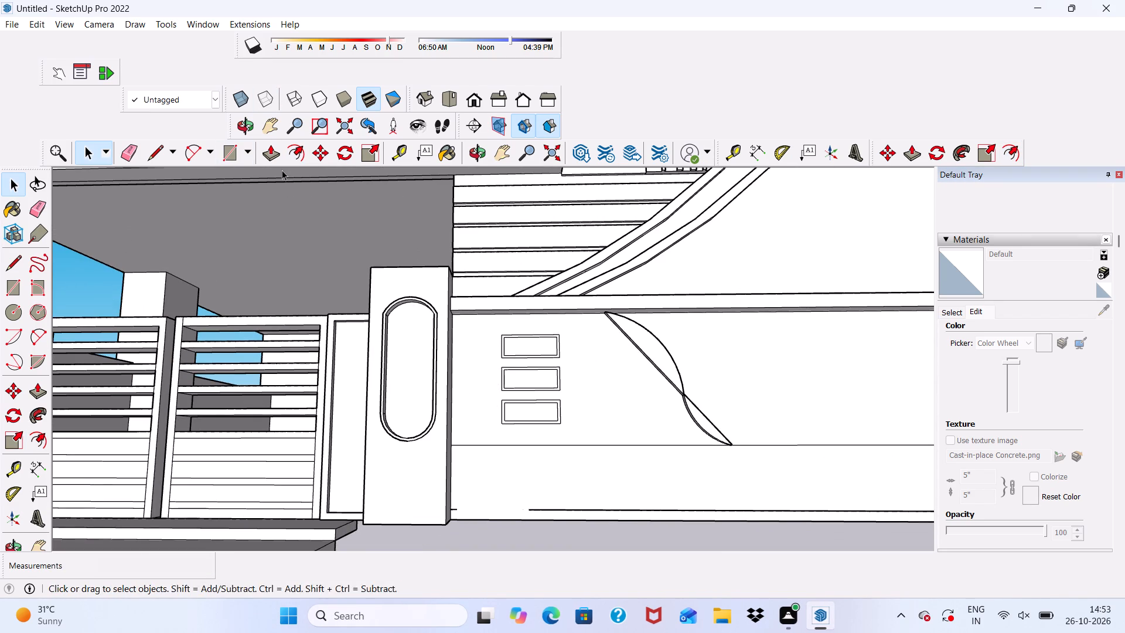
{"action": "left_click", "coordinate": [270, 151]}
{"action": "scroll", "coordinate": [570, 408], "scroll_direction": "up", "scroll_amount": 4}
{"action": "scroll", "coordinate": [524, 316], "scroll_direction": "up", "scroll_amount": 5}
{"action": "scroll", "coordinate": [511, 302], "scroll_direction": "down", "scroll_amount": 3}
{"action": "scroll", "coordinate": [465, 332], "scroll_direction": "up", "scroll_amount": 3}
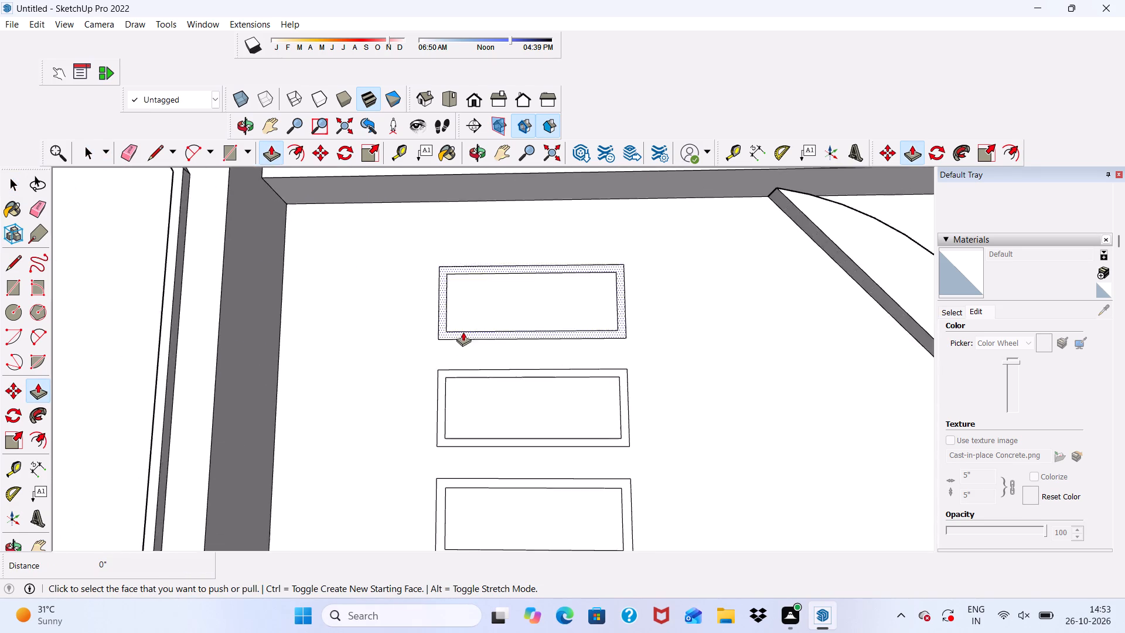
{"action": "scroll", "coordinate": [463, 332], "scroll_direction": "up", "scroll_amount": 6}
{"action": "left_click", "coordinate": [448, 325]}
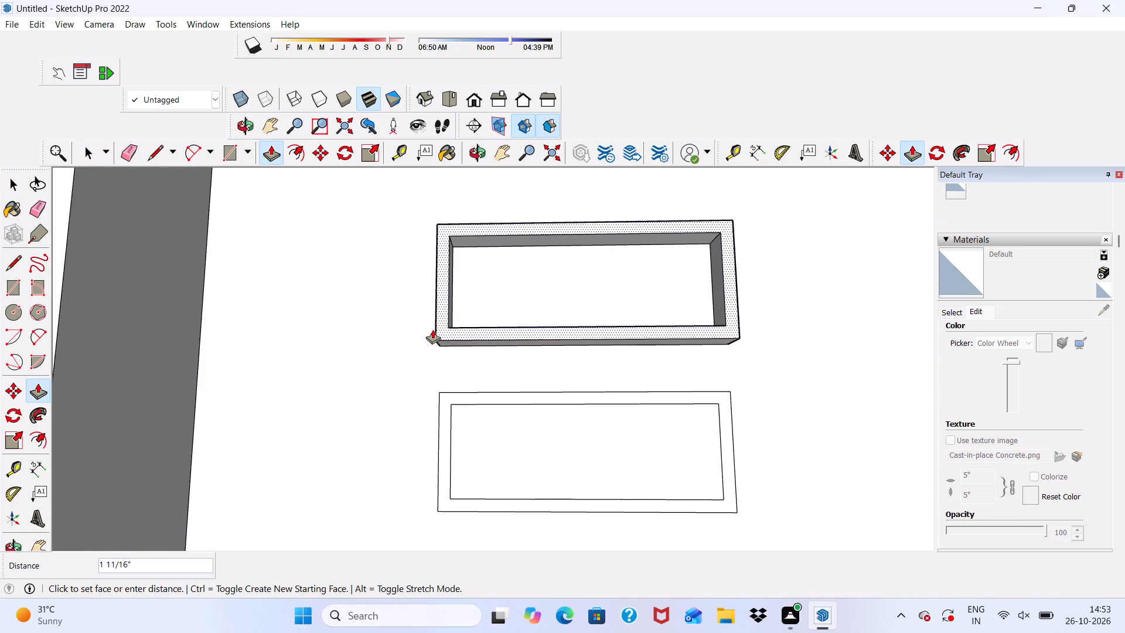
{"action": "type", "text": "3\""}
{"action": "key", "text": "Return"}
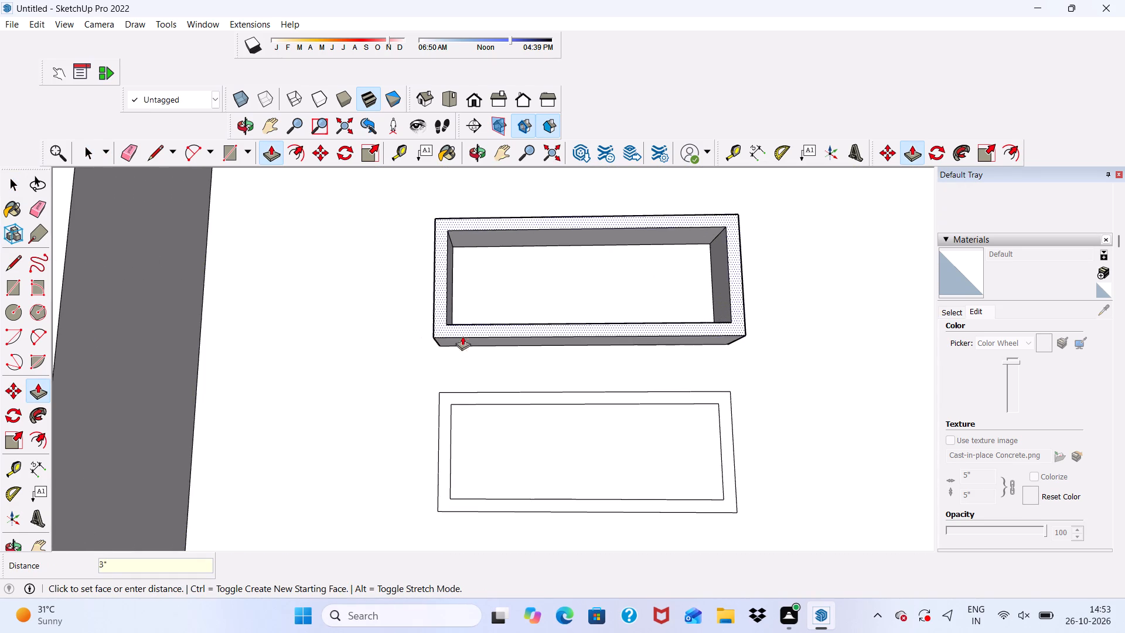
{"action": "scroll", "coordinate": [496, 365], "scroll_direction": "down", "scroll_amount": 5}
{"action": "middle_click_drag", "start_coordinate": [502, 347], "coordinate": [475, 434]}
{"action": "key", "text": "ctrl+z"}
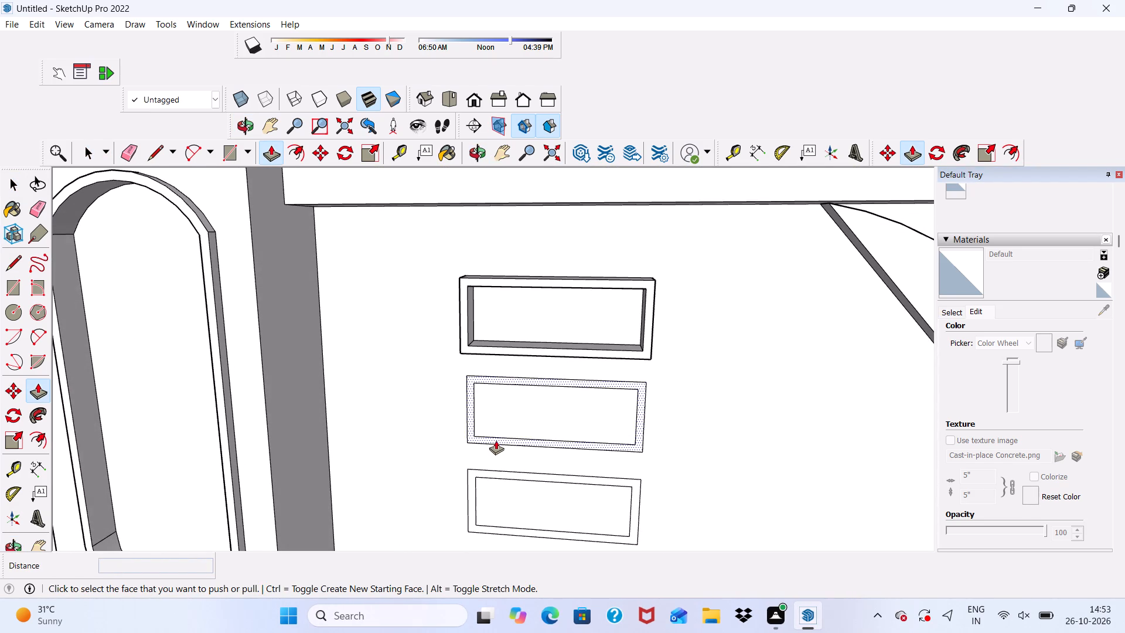
Push/Pull the top rectangle's border outward 2" from the wall.
{"action": "scroll", "coordinate": [448, 295], "scroll_direction": "up", "scroll_amount": 9}
{"action": "left_click", "coordinate": [486, 304]}
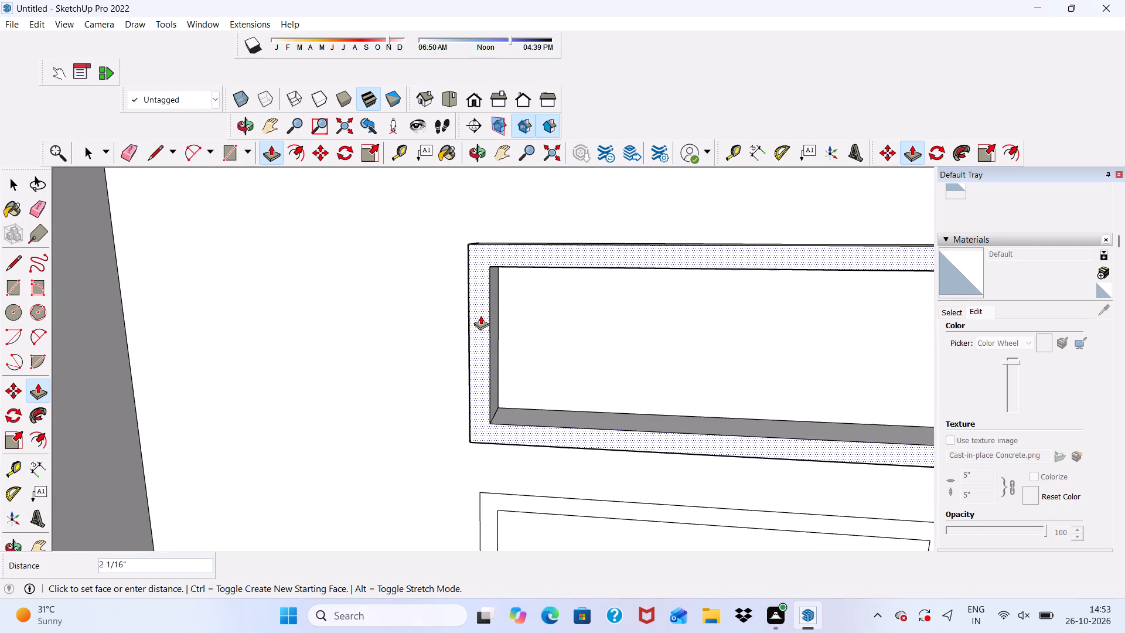
{"action": "type", "text": "2\""}
{"action": "key", "text": "Return"}
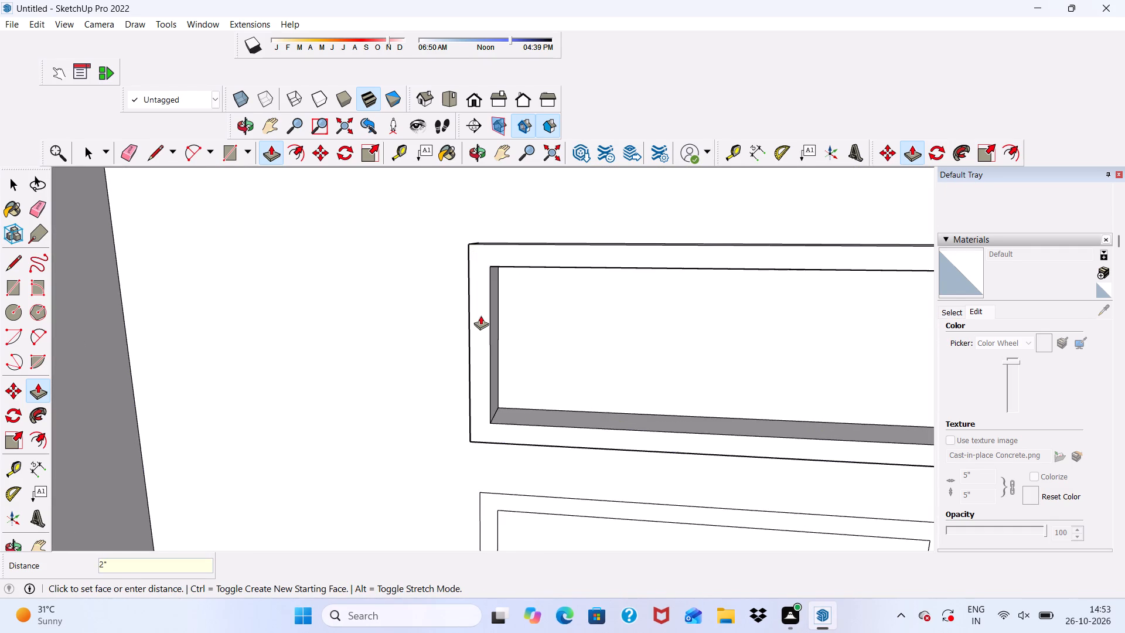
Push/Pull the middle rectangle's border outward 2" from the wall.
{"action": "scroll", "coordinate": [493, 213], "scroll_direction": "down", "scroll_amount": 9}
{"action": "scroll", "coordinate": [551, 392], "scroll_direction": "up", "scroll_amount": 12}
{"action": "left_click", "coordinate": [466, 393]}
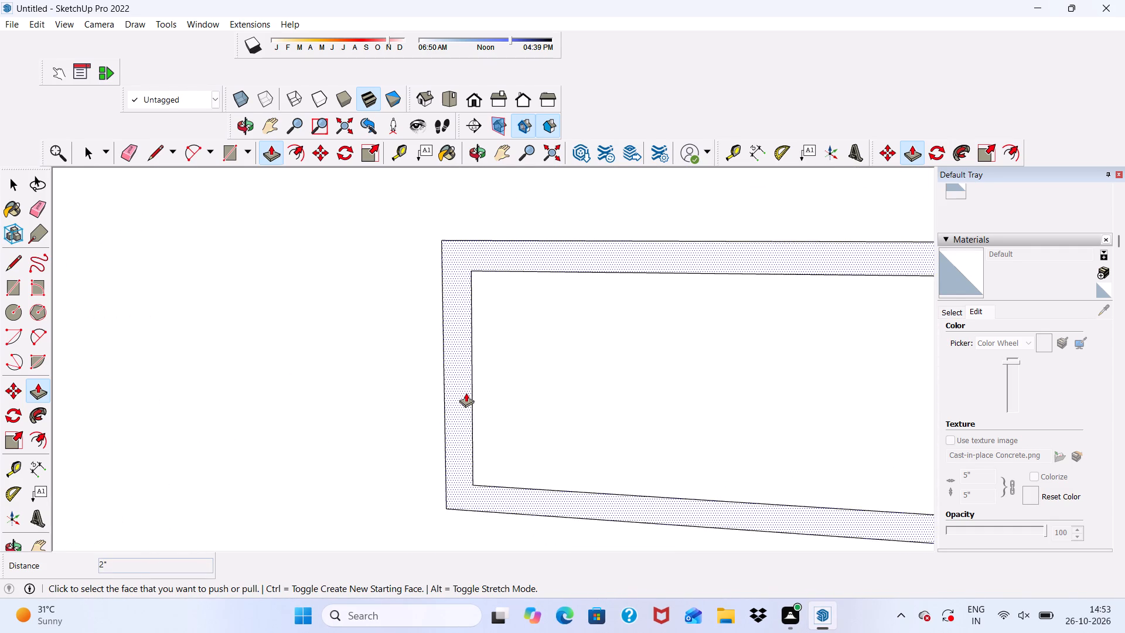
{"action": "type", "text": "2\""}
{"action": "key", "text": "Return"}
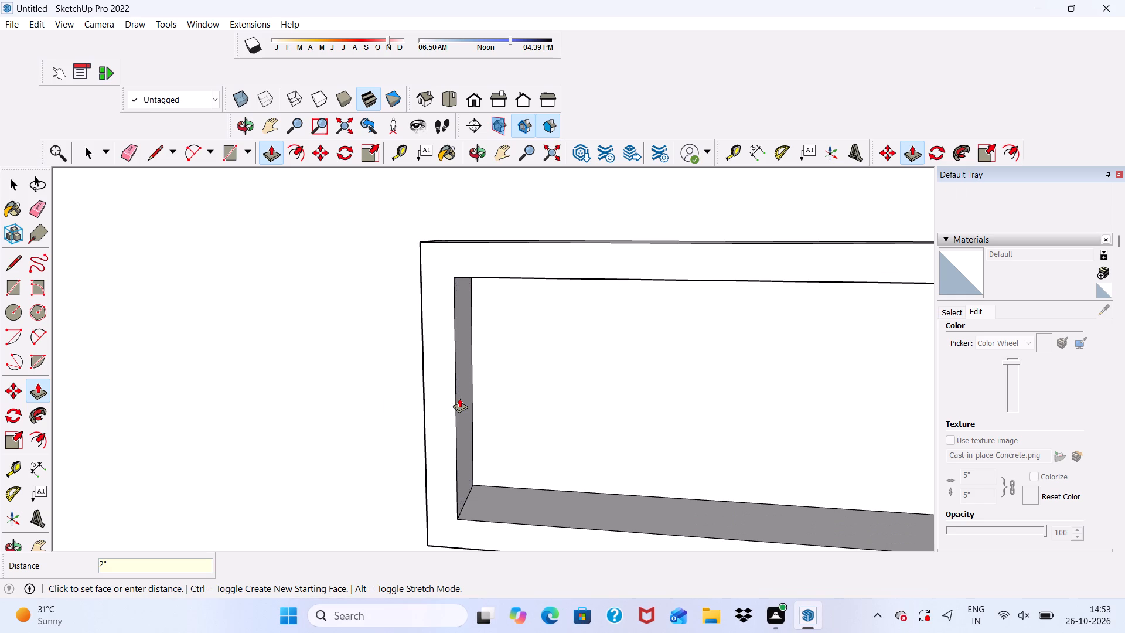
Push/Pull the bottom rectangle's border outward 2" from the wall.
{"action": "scroll", "coordinate": [441, 385], "scroll_direction": "down", "scroll_amount": 6}
{"action": "scroll", "coordinate": [541, 275], "scroll_direction": "down", "scroll_amount": 7}
{"action": "scroll", "coordinate": [490, 384], "scroll_direction": "up", "scroll_amount": 2}
{"action": "scroll", "coordinate": [486, 365], "scroll_direction": "down", "scroll_amount": 6}
{"action": "scroll", "coordinate": [517, 488], "scroll_direction": "up", "scroll_amount": 5}
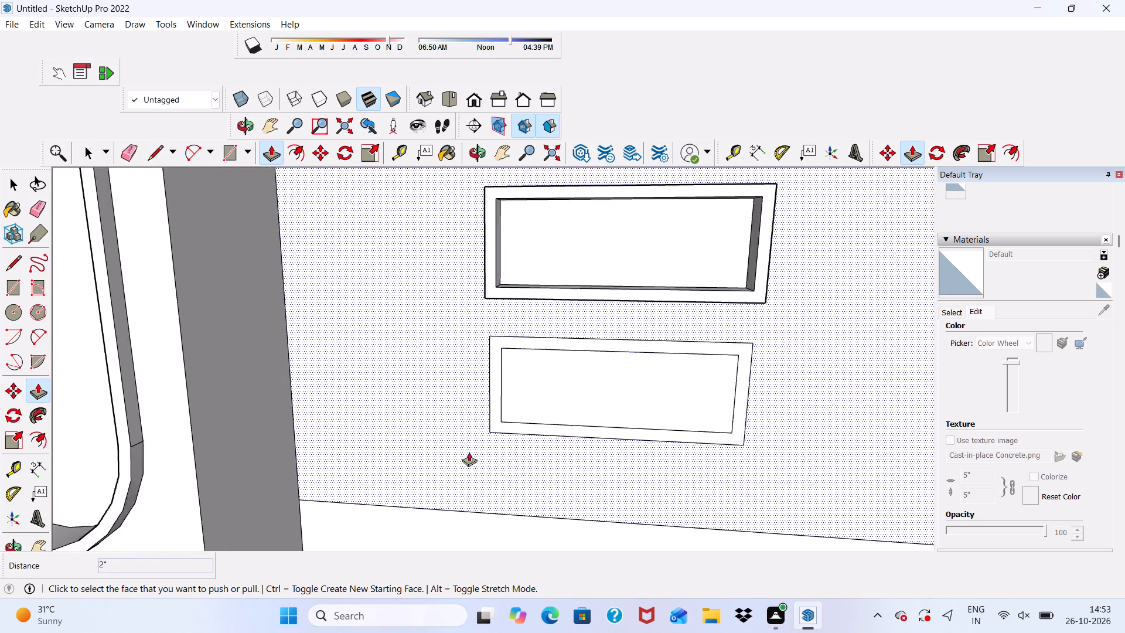
{"action": "scroll", "coordinate": [469, 452], "scroll_direction": "up", "scroll_amount": 10}
{"action": "left_click", "coordinate": [514, 389]}
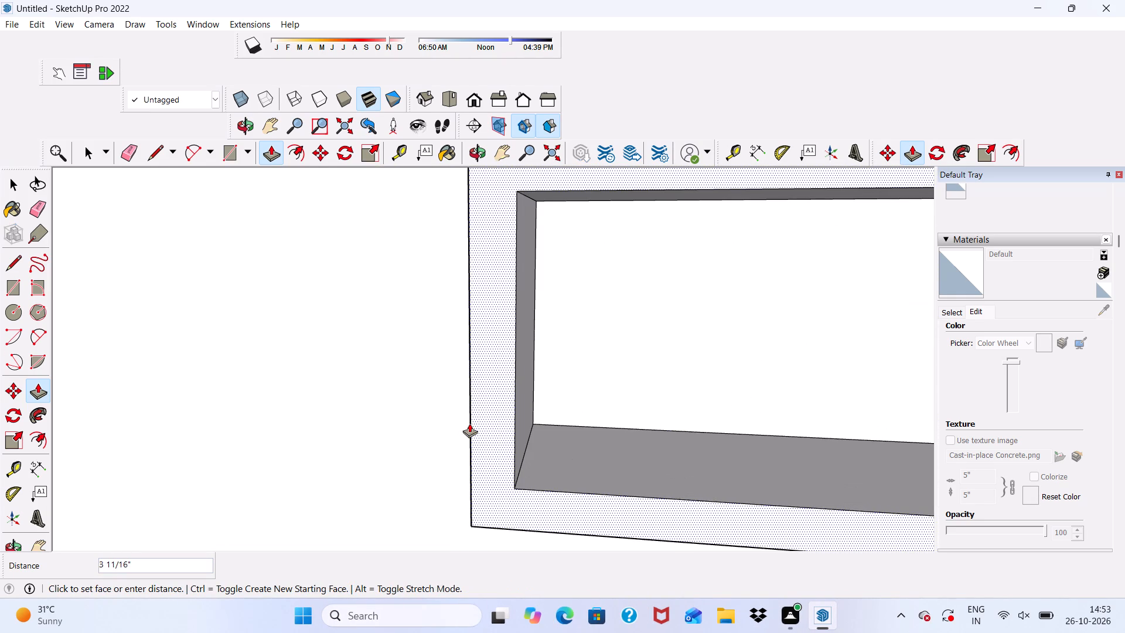
{"action": "type", "text": "2\""}
{"action": "key", "text": "Return"}
{"action": "key", "text": "space"}
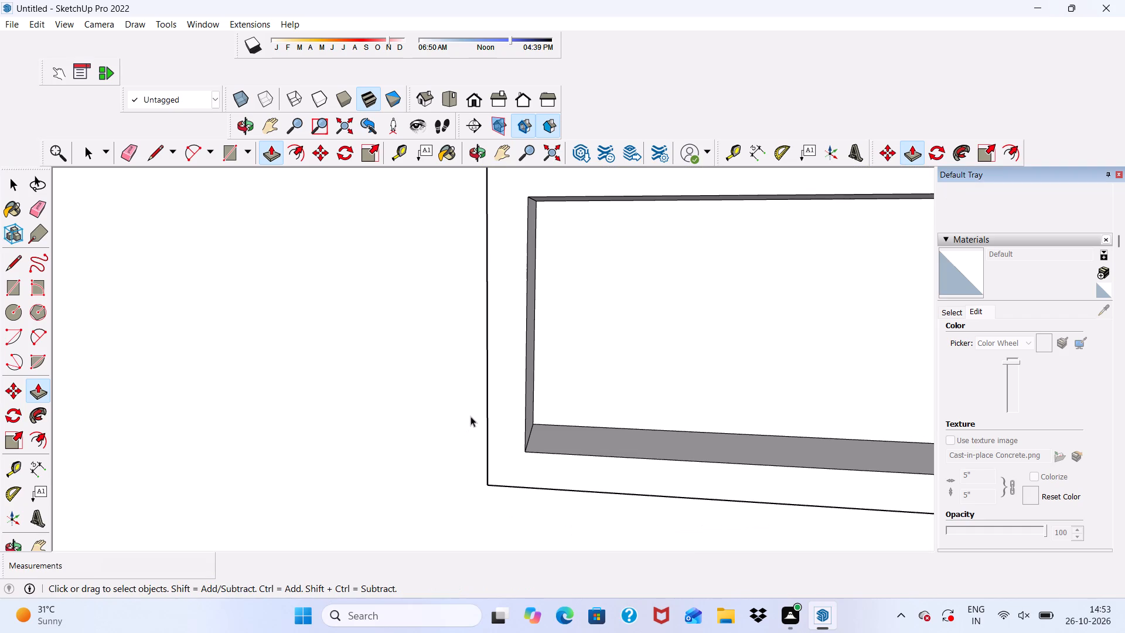
Examine the three raised frames from several angles alongside the pier and the S-curve motif.
{"action": "scroll", "coordinate": [470, 400], "scroll_direction": "down", "scroll_amount": 12}
{"action": "middle_click_drag", "start_coordinate": [521, 363], "coordinate": [585, 400]}
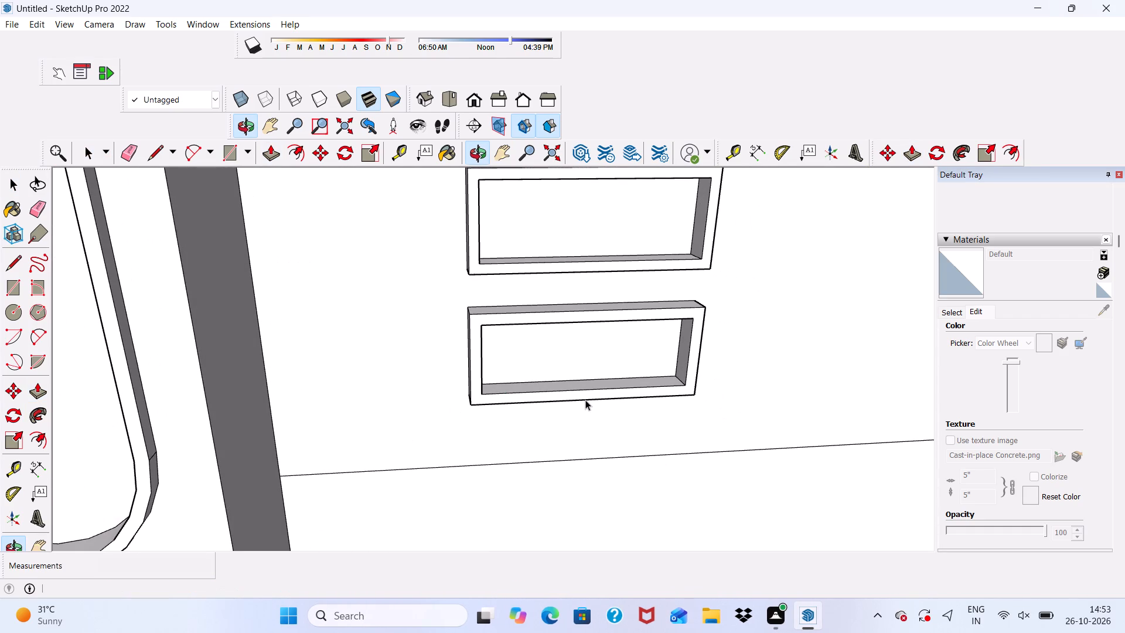
{"action": "scroll", "coordinate": [585, 400], "scroll_direction": "up", "scroll_amount": 1}
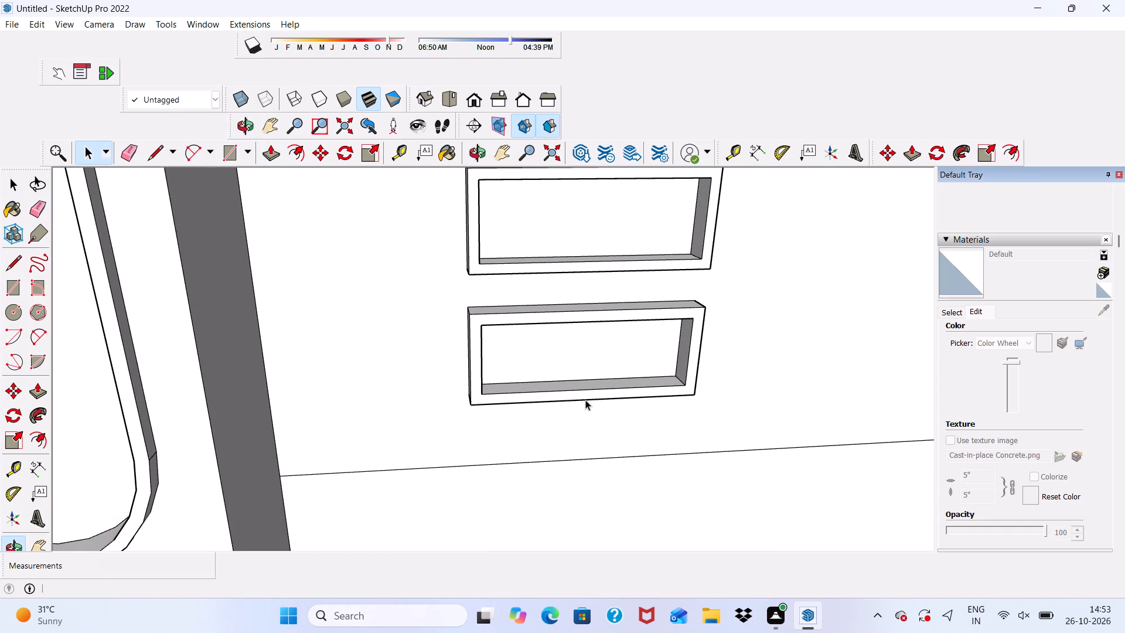
{"action": "scroll", "coordinate": [447, 241], "scroll_direction": "down", "scroll_amount": 13}
{"action": "middle_click_drag", "start_coordinate": [527, 345], "coordinate": [506, 197]}
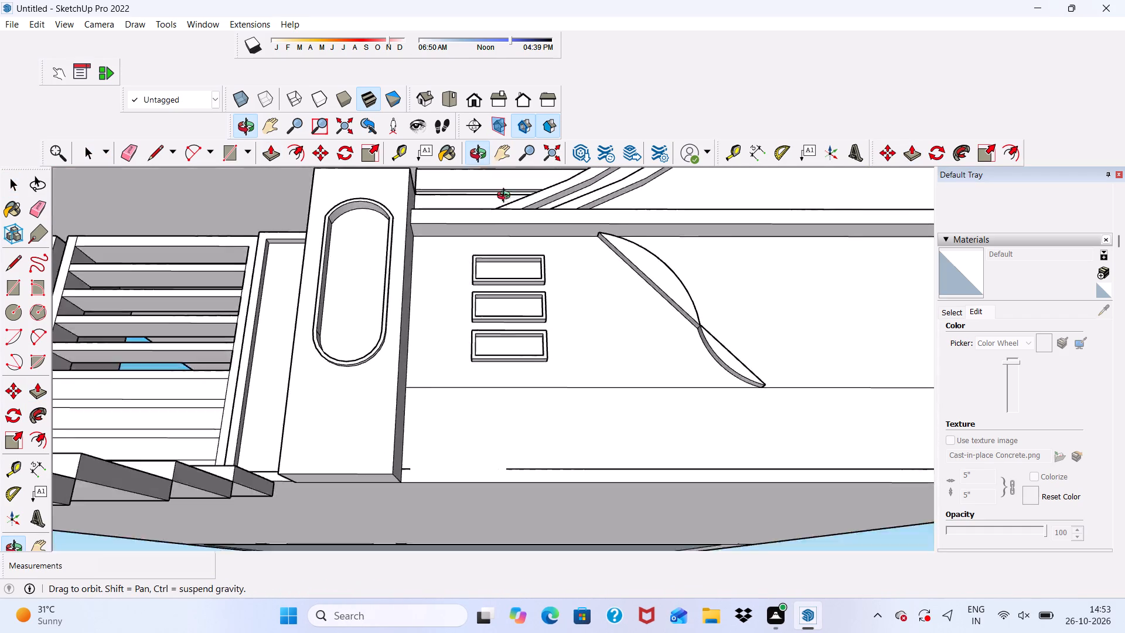
{"action": "middle_click_drag", "start_coordinate": [506, 197], "coordinate": [516, 221]}
{"action": "scroll", "coordinate": [547, 241], "scroll_direction": "up", "scroll_amount": 1}
{"action": "scroll", "coordinate": [521, 278], "scroll_direction": "down", "scroll_amount": 5}
{"action": "middle_click_drag", "start_coordinate": [644, 307], "coordinate": [616, 385]}
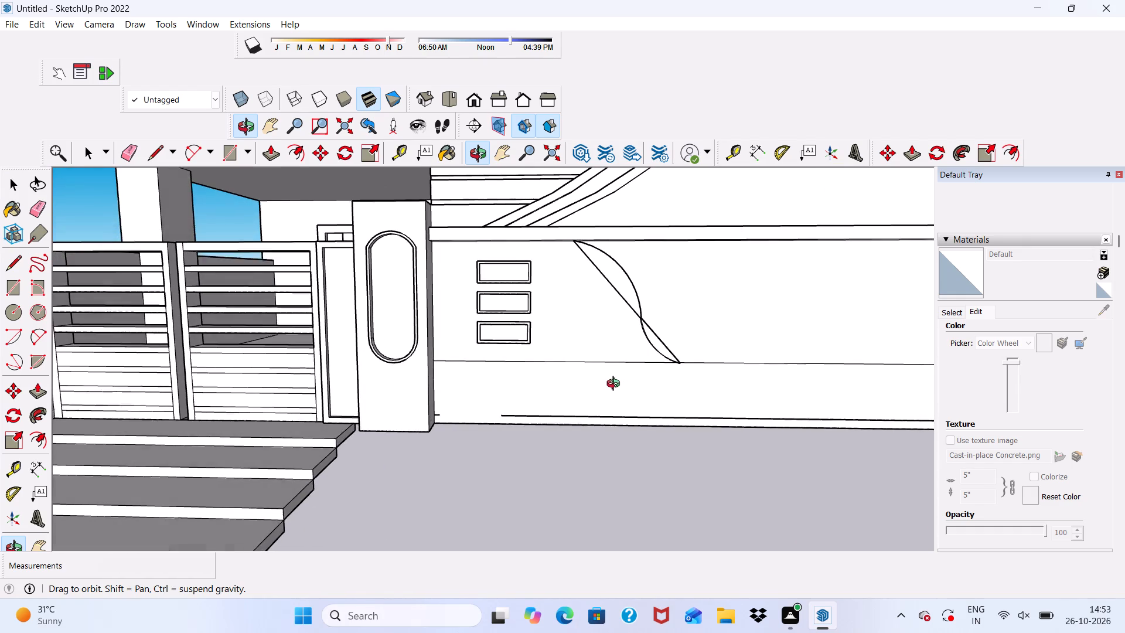
{"action": "middle_click_drag", "start_coordinate": [616, 385], "coordinate": [616, 384]}
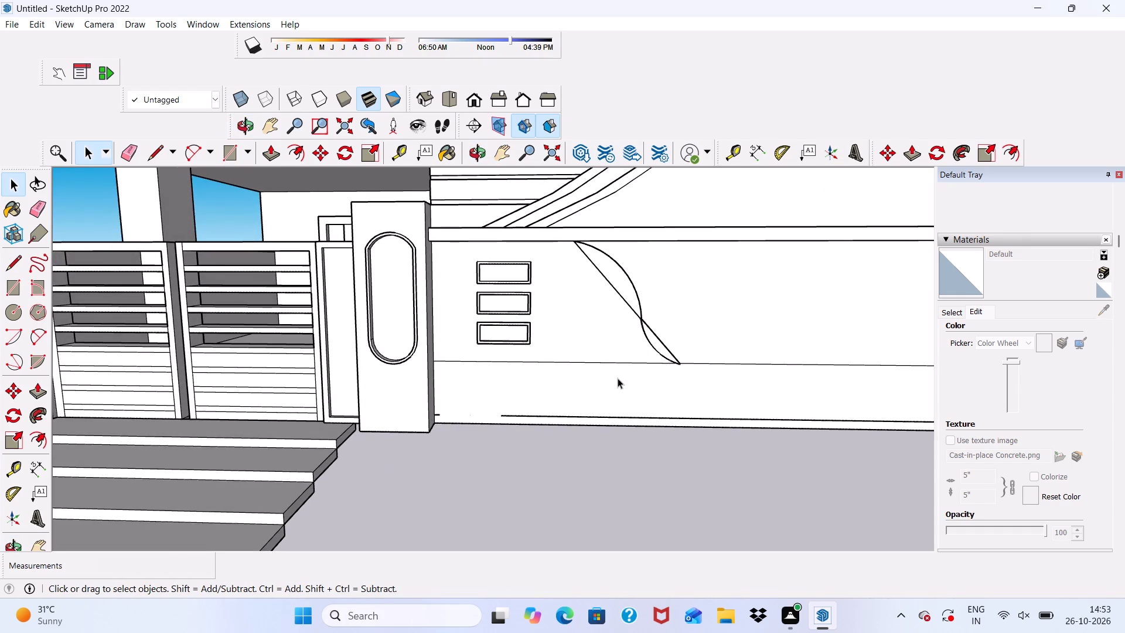
{"action": "scroll", "coordinate": [654, 362], "scroll_direction": "up", "scroll_amount": 4}
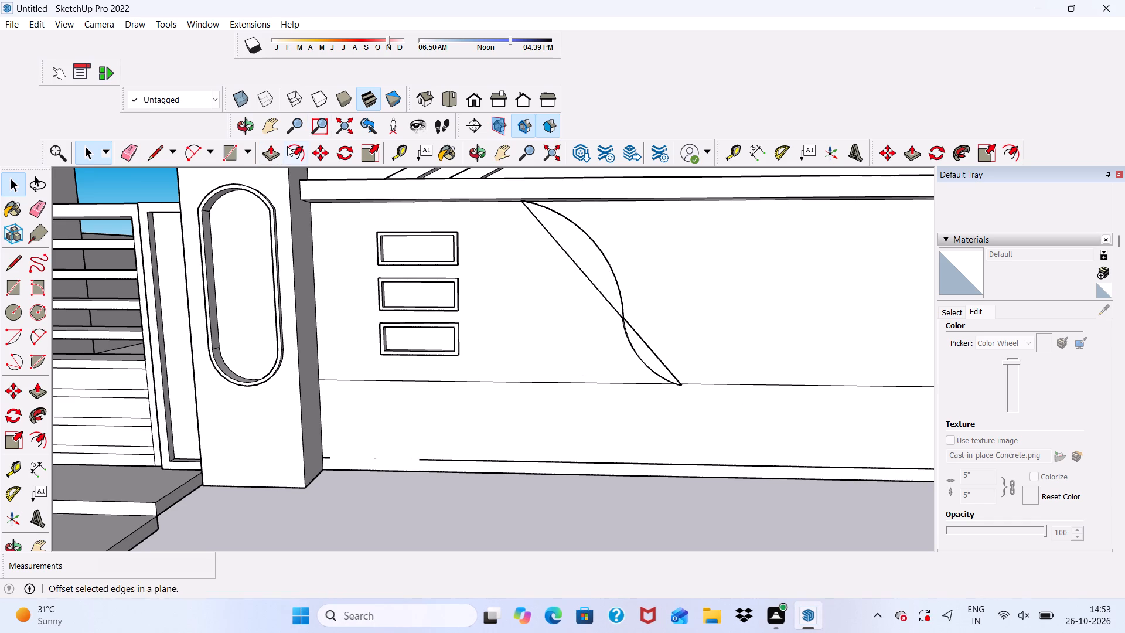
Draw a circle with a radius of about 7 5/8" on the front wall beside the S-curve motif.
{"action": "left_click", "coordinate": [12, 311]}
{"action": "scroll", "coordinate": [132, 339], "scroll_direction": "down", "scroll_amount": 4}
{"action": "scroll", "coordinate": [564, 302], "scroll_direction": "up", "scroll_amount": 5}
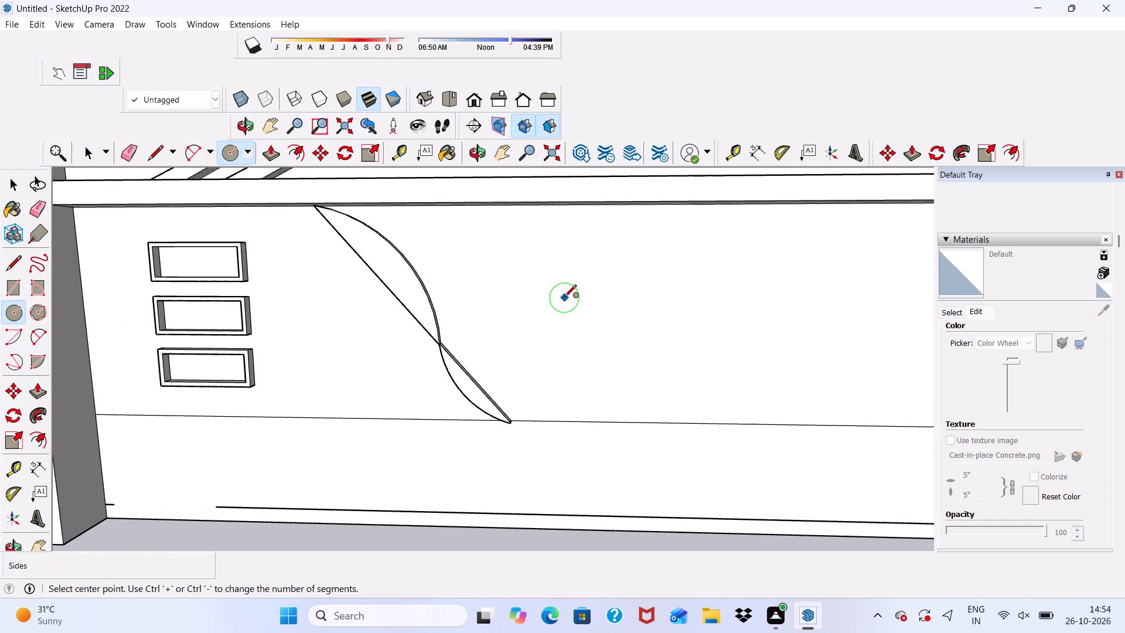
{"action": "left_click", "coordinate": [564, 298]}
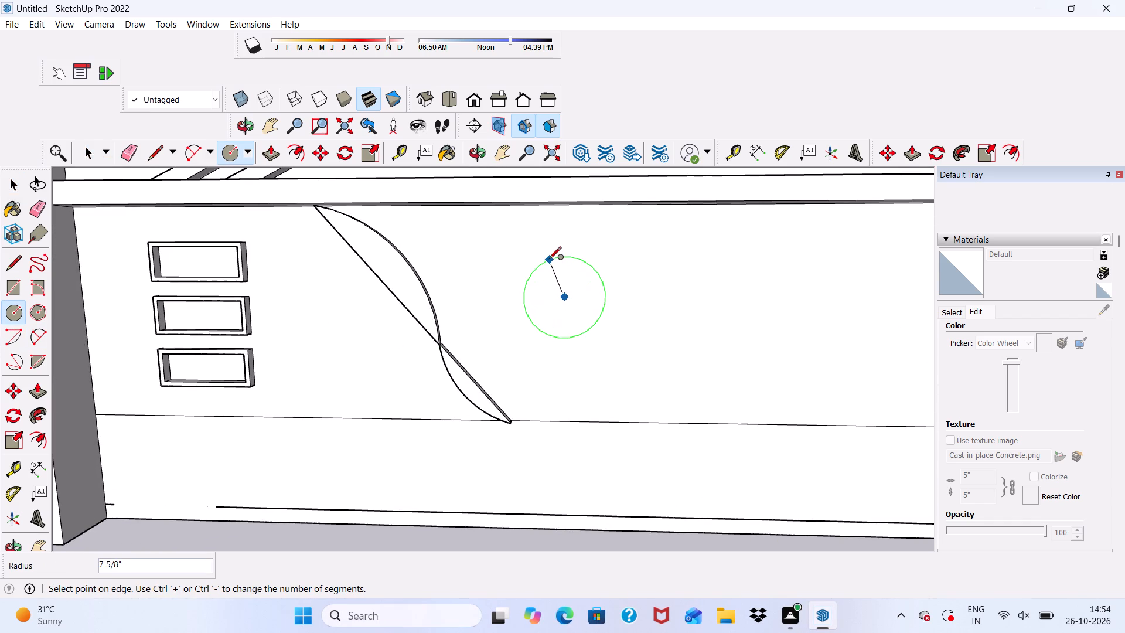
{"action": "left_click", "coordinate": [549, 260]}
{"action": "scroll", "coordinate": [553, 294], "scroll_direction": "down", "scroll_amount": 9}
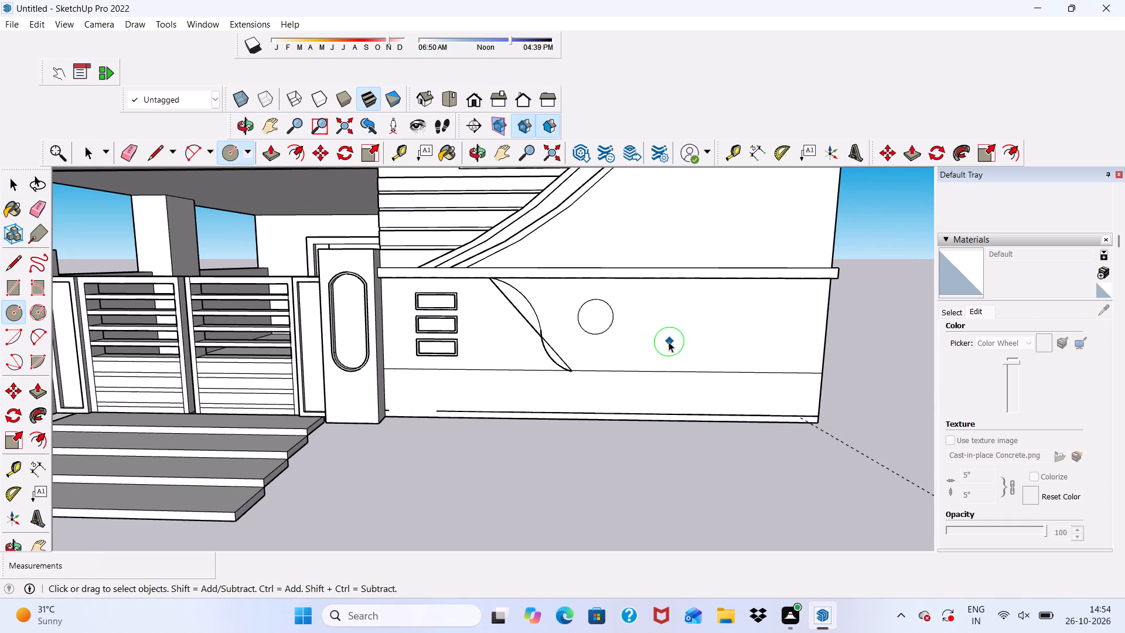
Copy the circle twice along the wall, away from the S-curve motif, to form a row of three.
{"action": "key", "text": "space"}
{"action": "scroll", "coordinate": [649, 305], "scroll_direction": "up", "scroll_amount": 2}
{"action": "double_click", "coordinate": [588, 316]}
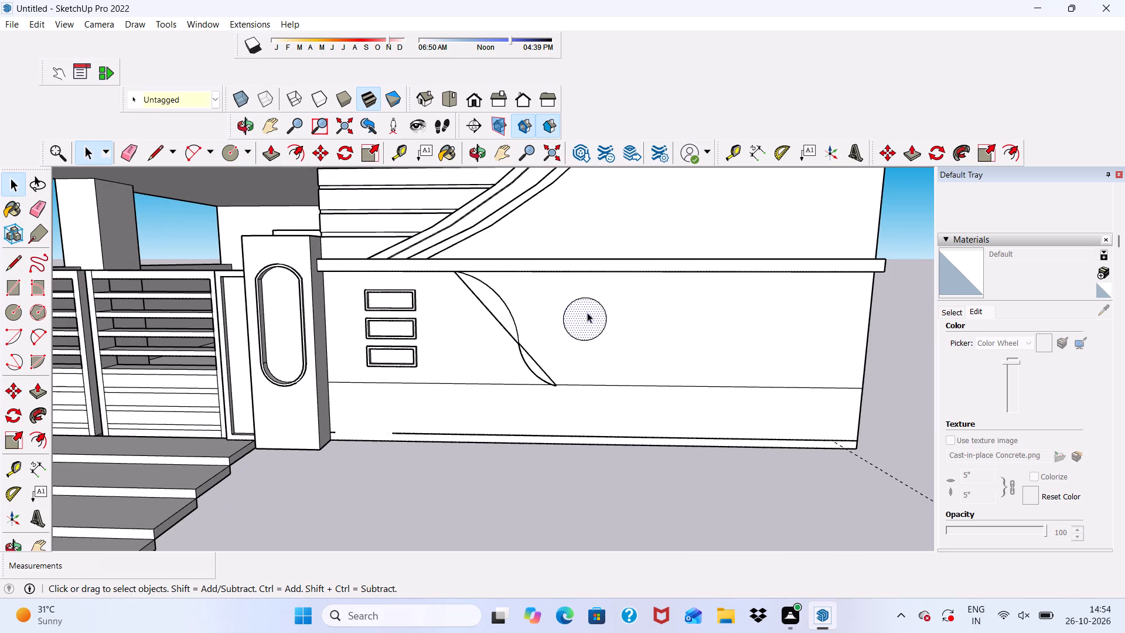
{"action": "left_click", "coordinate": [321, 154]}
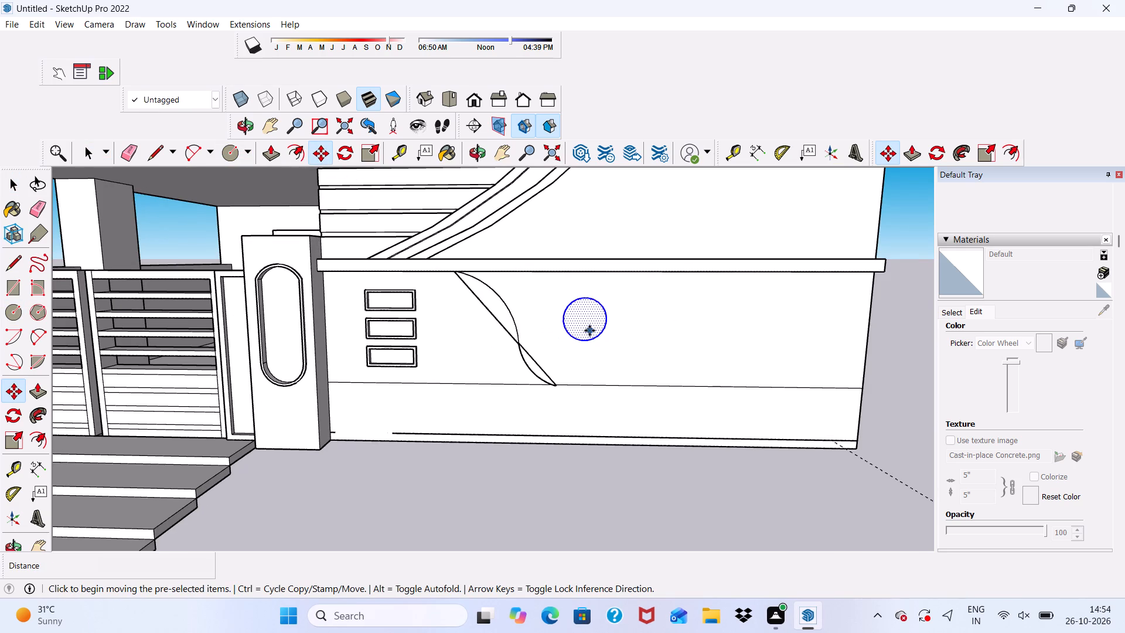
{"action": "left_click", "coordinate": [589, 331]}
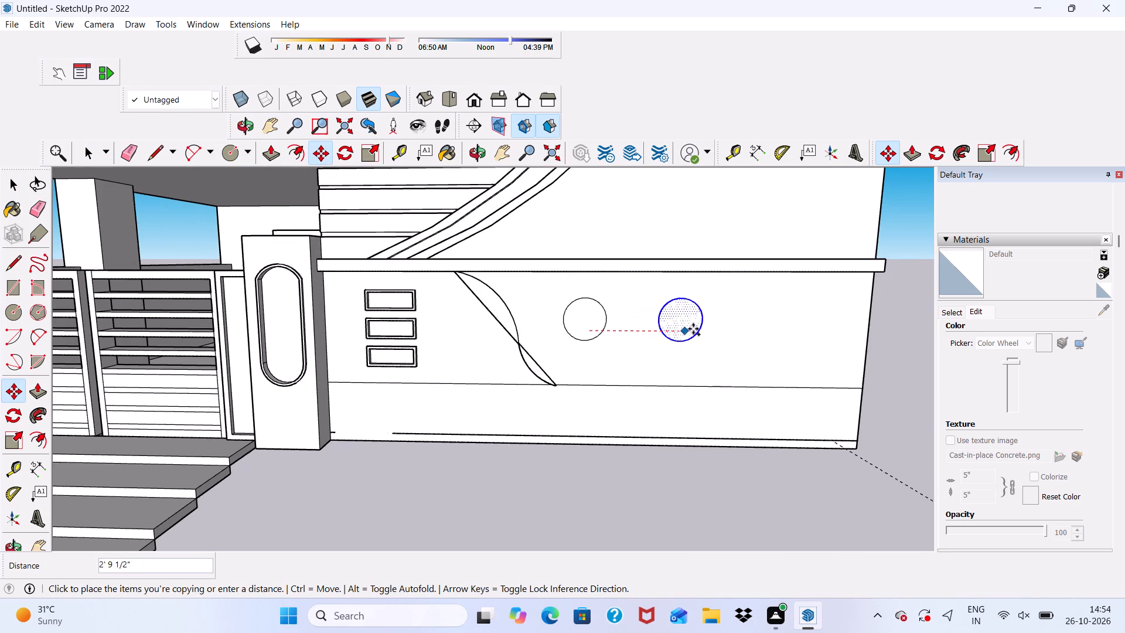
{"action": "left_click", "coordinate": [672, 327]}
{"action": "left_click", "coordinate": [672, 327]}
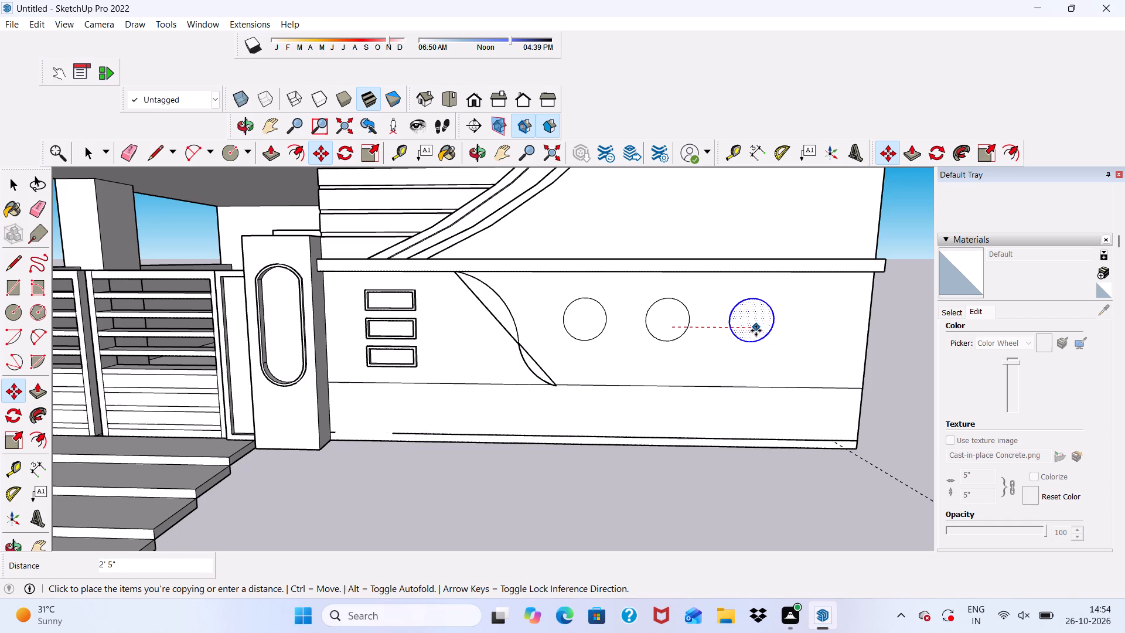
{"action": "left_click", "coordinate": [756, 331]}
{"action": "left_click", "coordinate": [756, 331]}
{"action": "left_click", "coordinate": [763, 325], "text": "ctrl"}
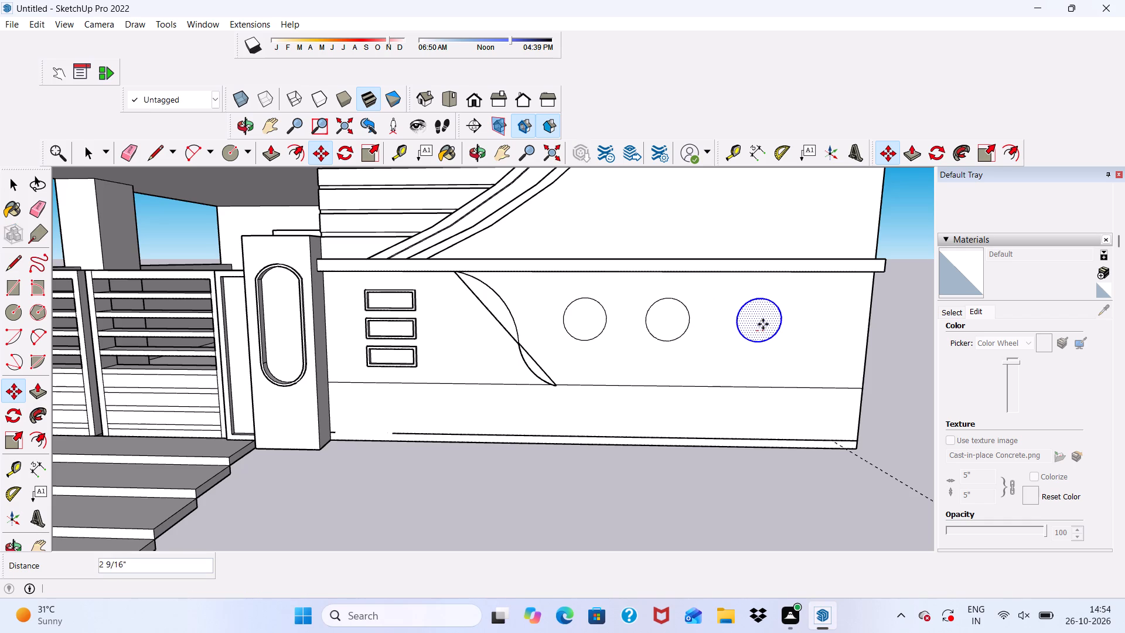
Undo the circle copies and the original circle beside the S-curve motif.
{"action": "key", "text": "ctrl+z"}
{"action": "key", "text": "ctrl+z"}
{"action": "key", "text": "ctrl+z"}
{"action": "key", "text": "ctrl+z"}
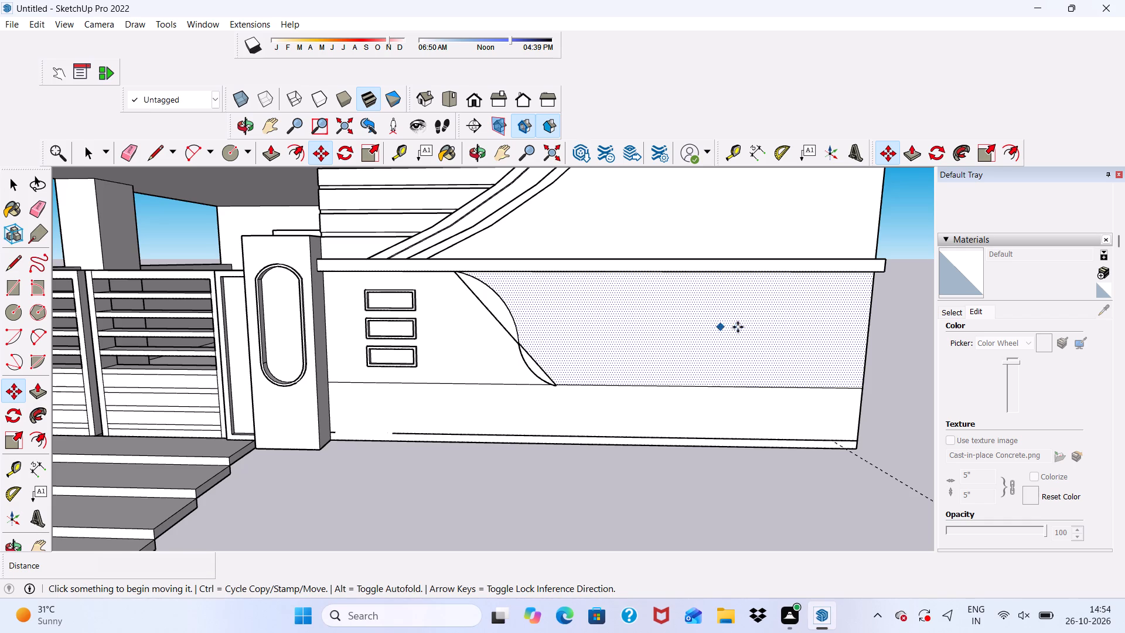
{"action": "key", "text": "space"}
Draw a larger circle with a radius of about 10 1/8" on the front wall beside the S-curve motif.
{"action": "left_click_drag", "start_coordinate": [231, 154], "coordinate": [260, 172]}
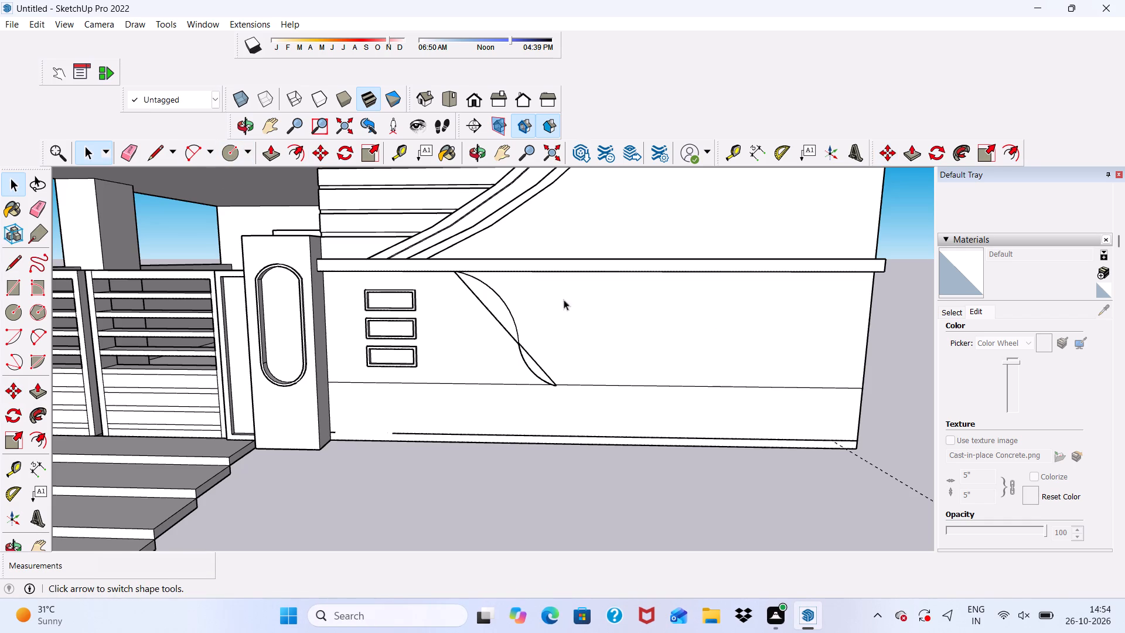
{"action": "scroll", "coordinate": [582, 303], "scroll_direction": "up", "scroll_amount": 3}
{"action": "left_click_drag", "start_coordinate": [220, 152], "coordinate": [231, 156]}
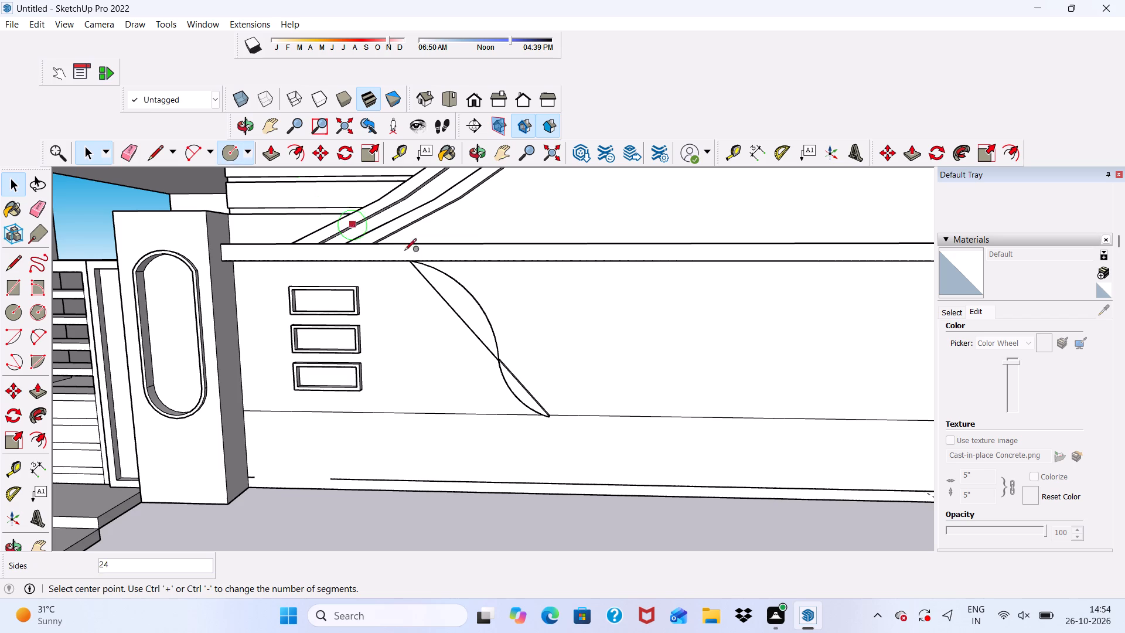
{"action": "scroll", "coordinate": [595, 337], "scroll_direction": "up", "scroll_amount": 8}
{"action": "scroll", "coordinate": [594, 368], "scroll_direction": "down", "scroll_amount": 5}
{"action": "middle_click_drag", "start_coordinate": [596, 321], "coordinate": [613, 251]}
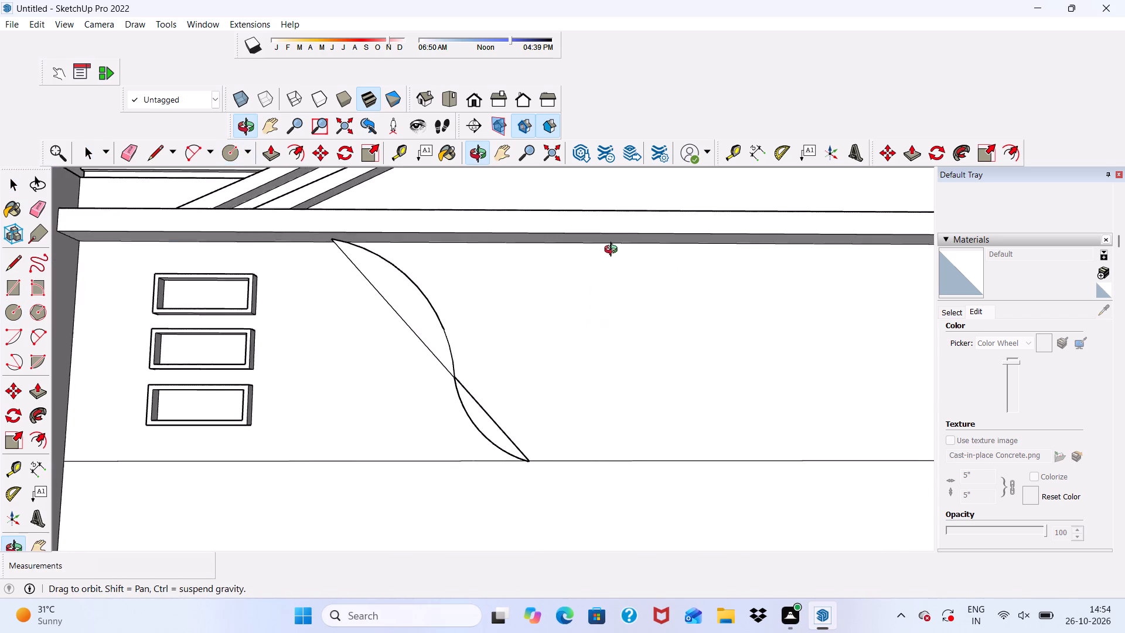
{"action": "middle_click_drag", "start_coordinate": [613, 251], "coordinate": [616, 284]}
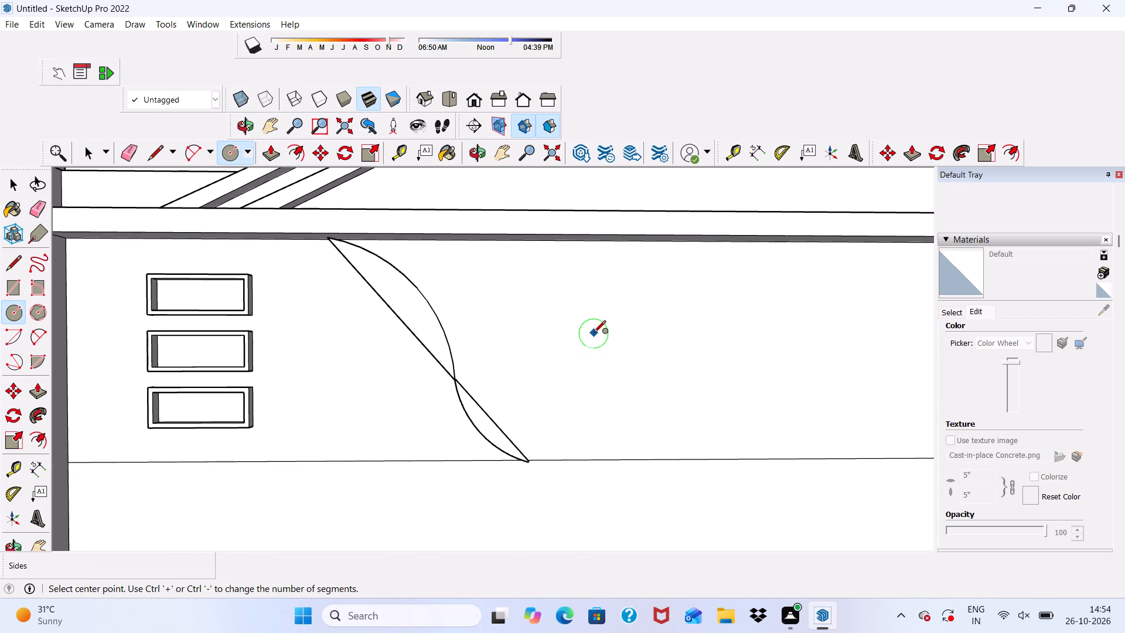
{"action": "left_click", "coordinate": [594, 333]}
{"action": "left_click", "coordinate": [577, 282]}
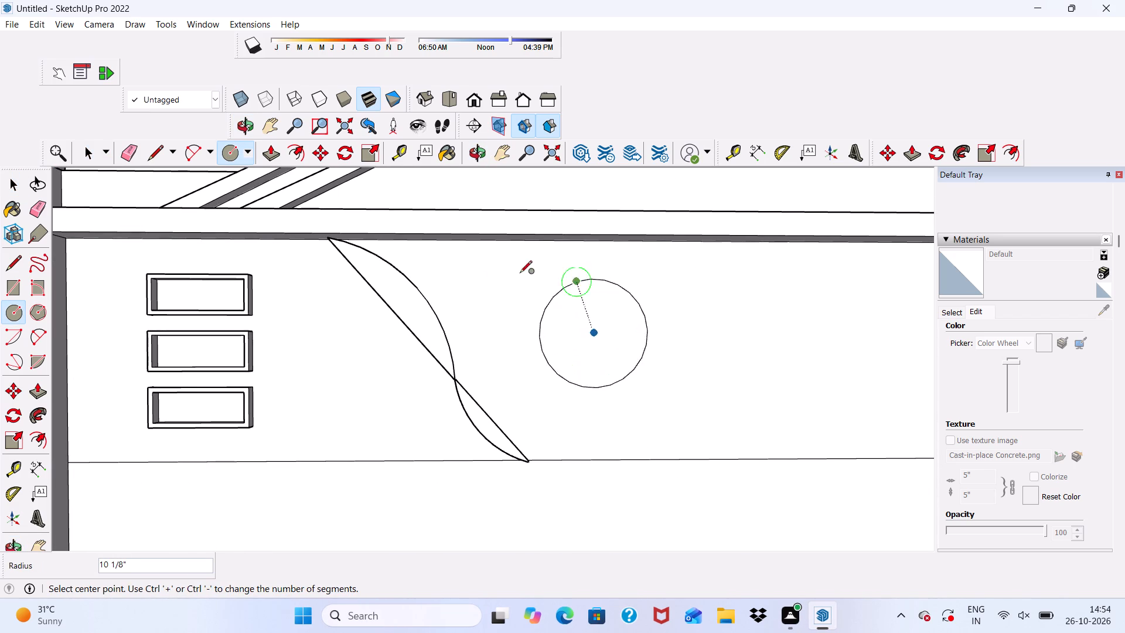
{"action": "scroll", "coordinate": [463, 285], "scroll_direction": "down", "scroll_amount": 4}
{"action": "key", "text": "space"}
Copy the circle twice along the wall toward its far end, at distances of about 3' 2" and 2' 9".
{"action": "scroll", "coordinate": [451, 277], "scroll_direction": "down", "scroll_amount": 4}
{"action": "scroll", "coordinate": [530, 301], "scroll_direction": "up", "scroll_amount": 1}
{"action": "double_click", "coordinate": [526, 307]}
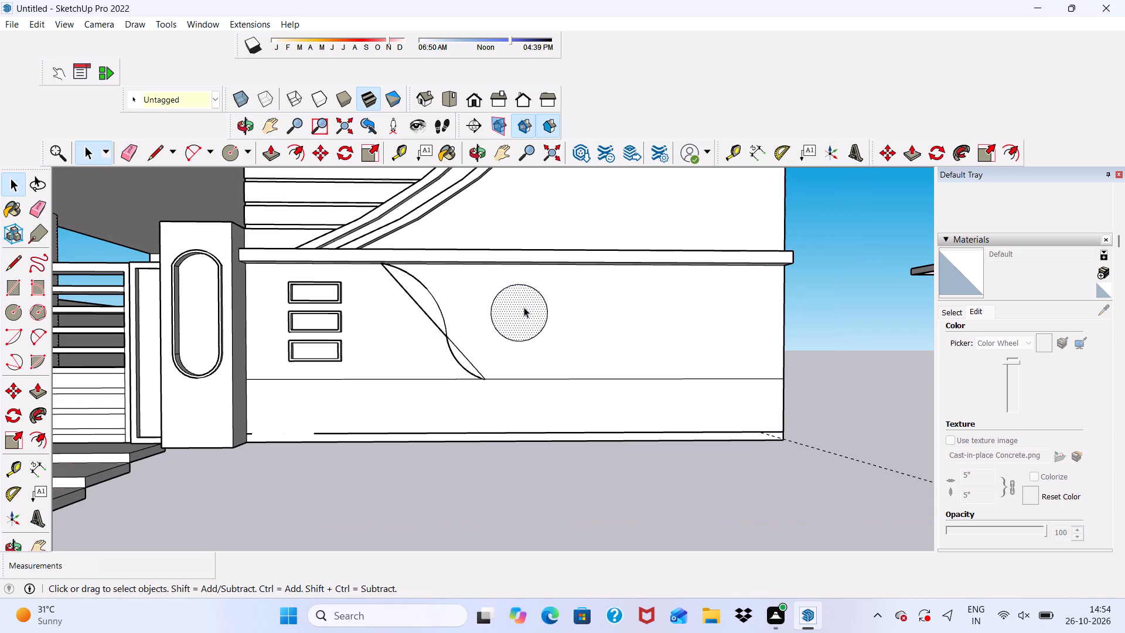
{"action": "double_click", "coordinate": [524, 307]}
{"action": "left_click", "coordinate": [861, 347]}
{"action": "double_click", "coordinate": [538, 316]}
{"action": "left_click", "coordinate": [315, 152]}
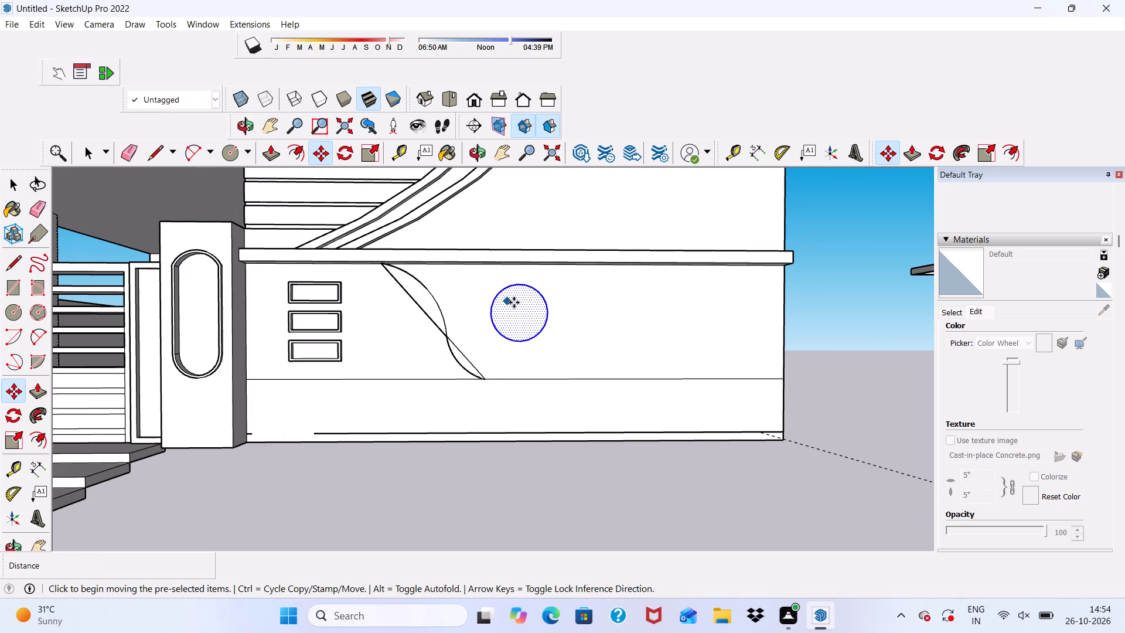
{"action": "left_click", "coordinate": [521, 305]}
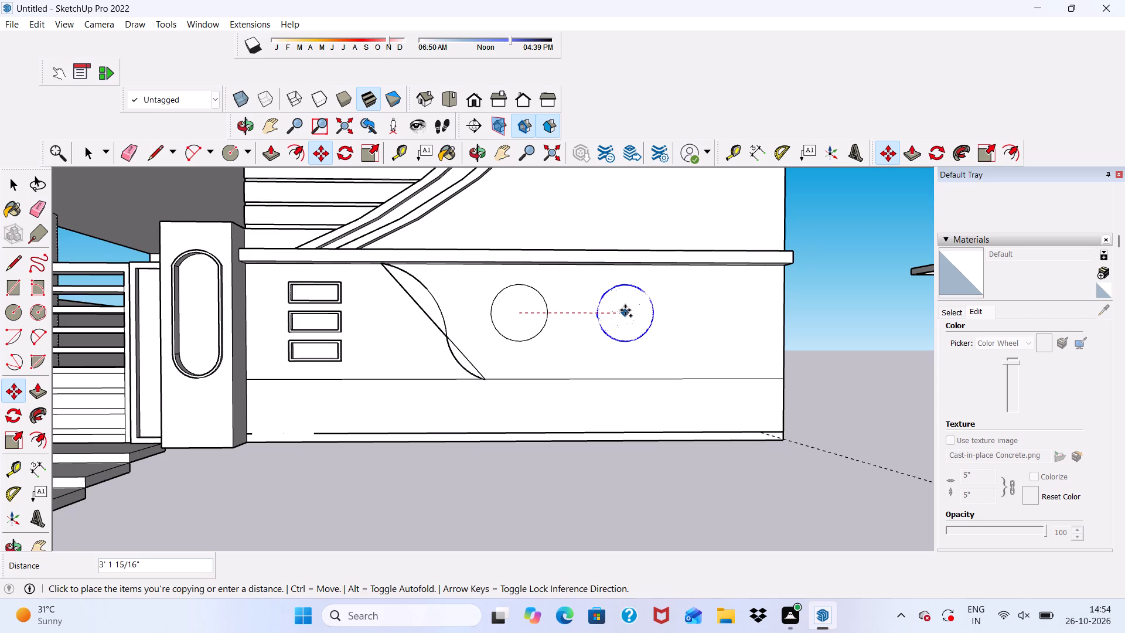
{"action": "left_click", "coordinate": [625, 310]}
{"action": "left_click", "coordinate": [632, 314]}
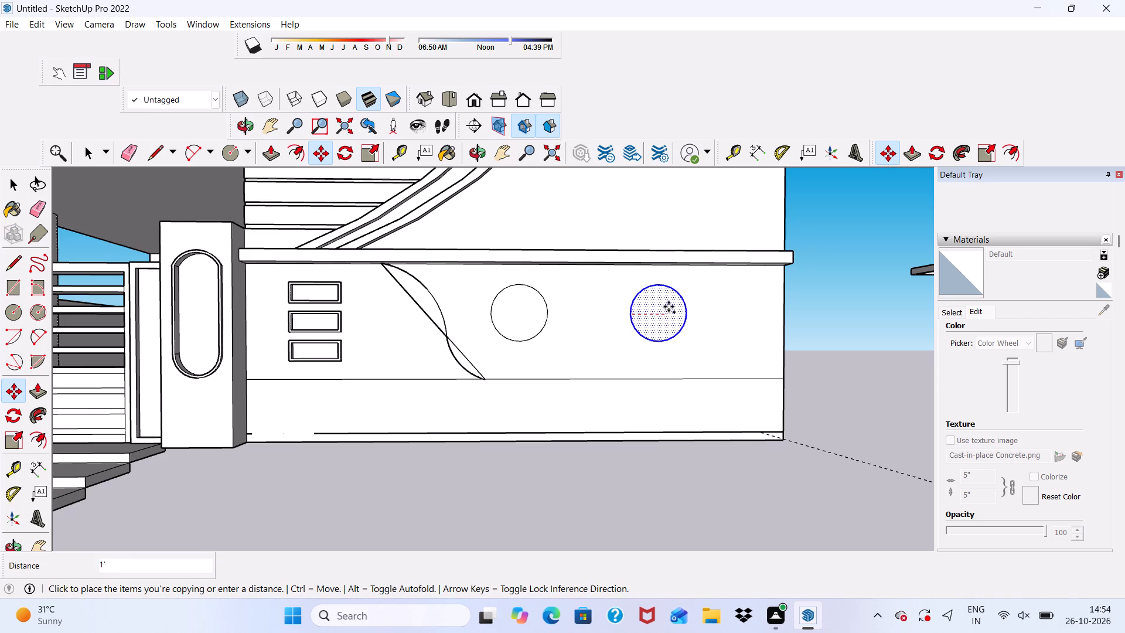
{"action": "left_click", "coordinate": [724, 309]}
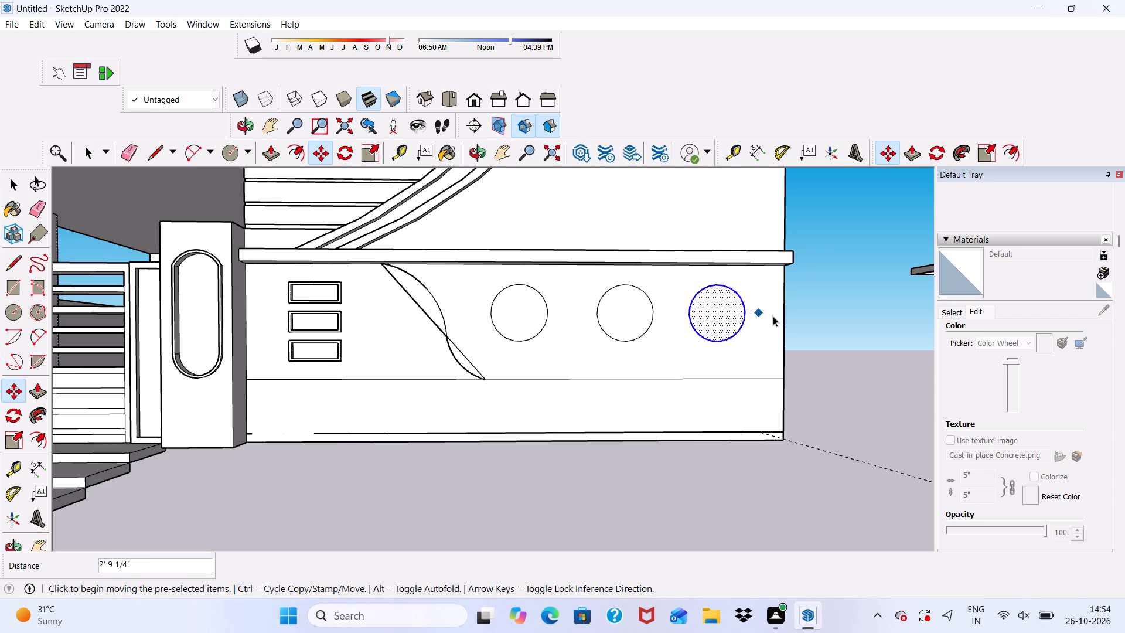
{"action": "key", "text": "space"}
{"action": "left_click", "coordinate": [819, 315]}
Offset the circle nearest the wall's free end inward by 3".
{"action": "scroll", "coordinate": [561, 312], "scroll_direction": "down", "scroll_amount": 2}
{"action": "middle_click_drag", "start_coordinate": [553, 365], "coordinate": [516, 401]}
{"action": "scroll", "coordinate": [715, 314], "scroll_direction": "up", "scroll_amount": 4}
{"action": "left_click", "coordinate": [710, 308]}
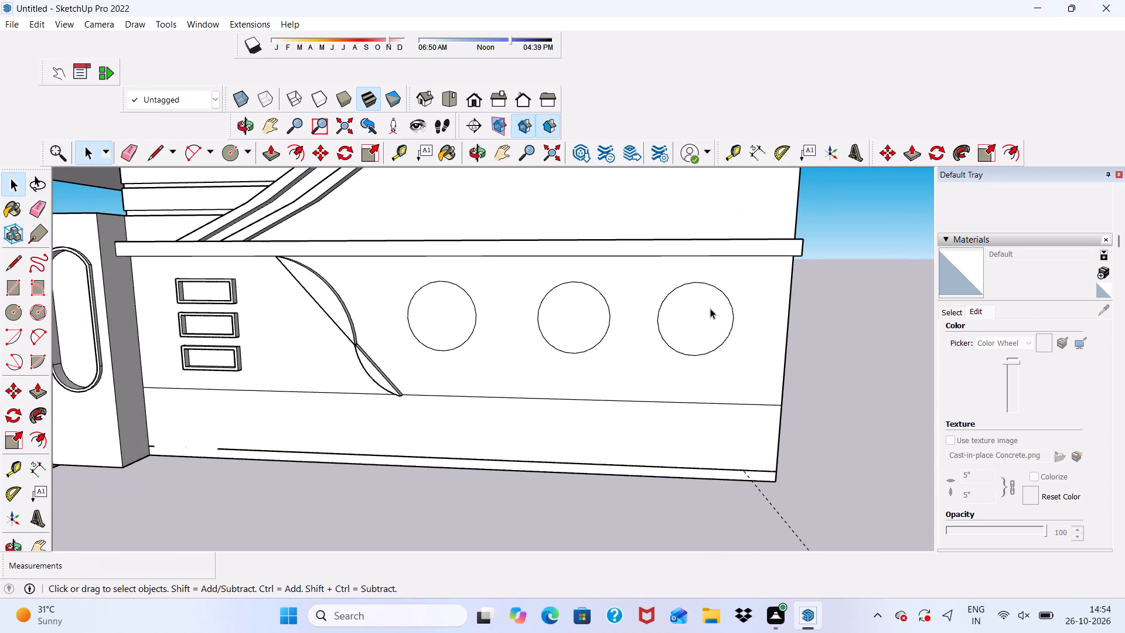
{"action": "left_click", "coordinate": [302, 148]}
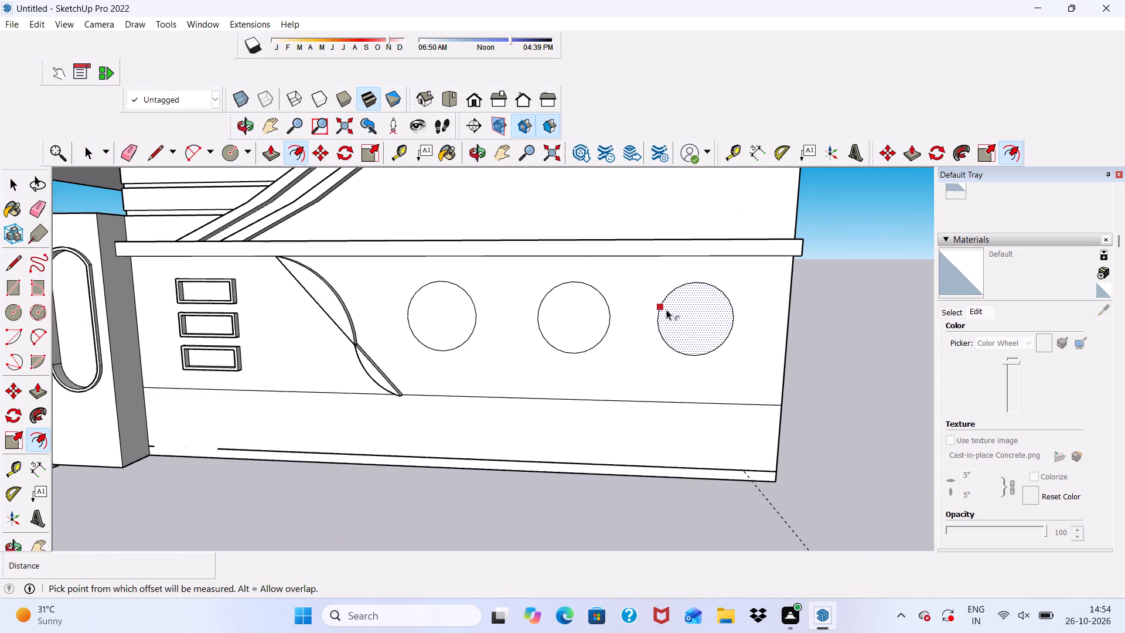
{"action": "left_click", "coordinate": [666, 309]}
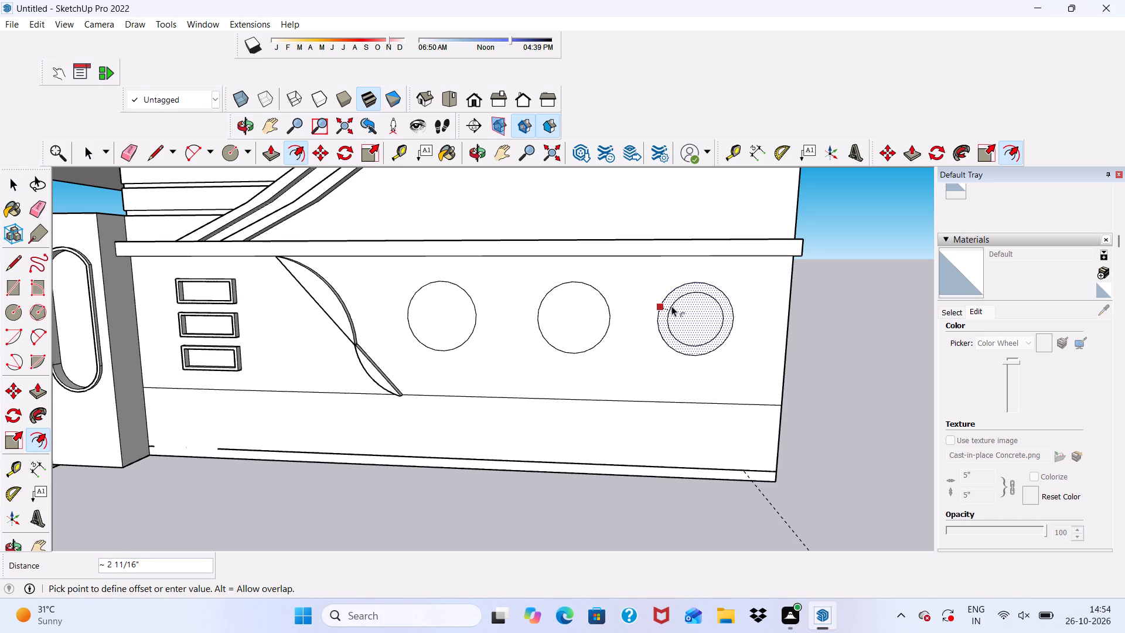
{"action": "key", "text": "3"}
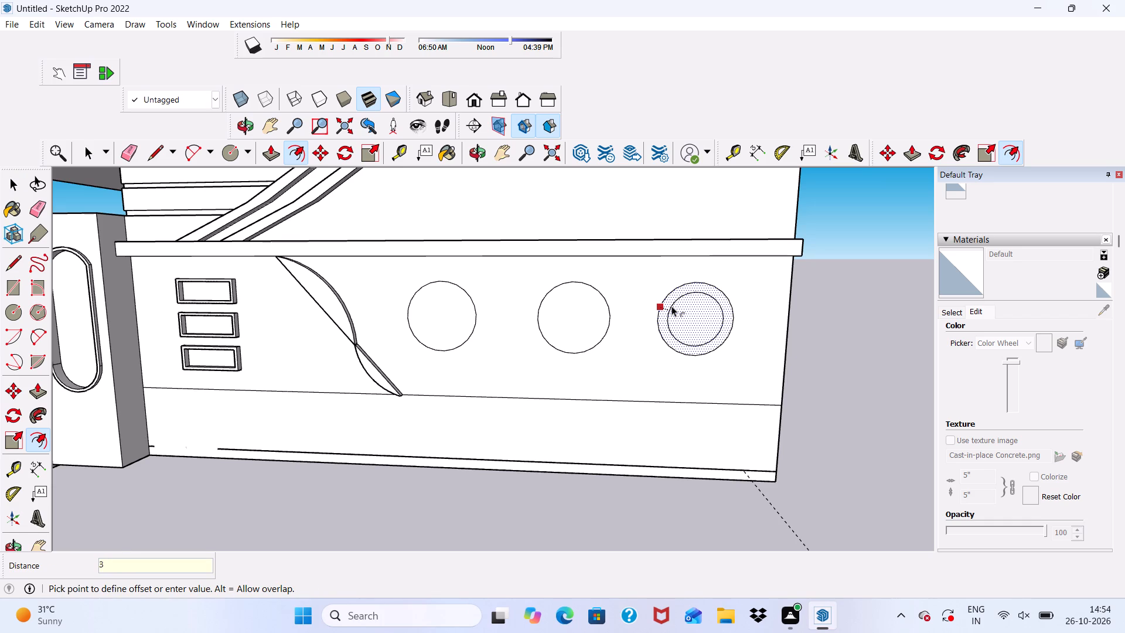
{"action": "key", "text": "shift+quotedbl"}
{"action": "key", "text": "Return"}
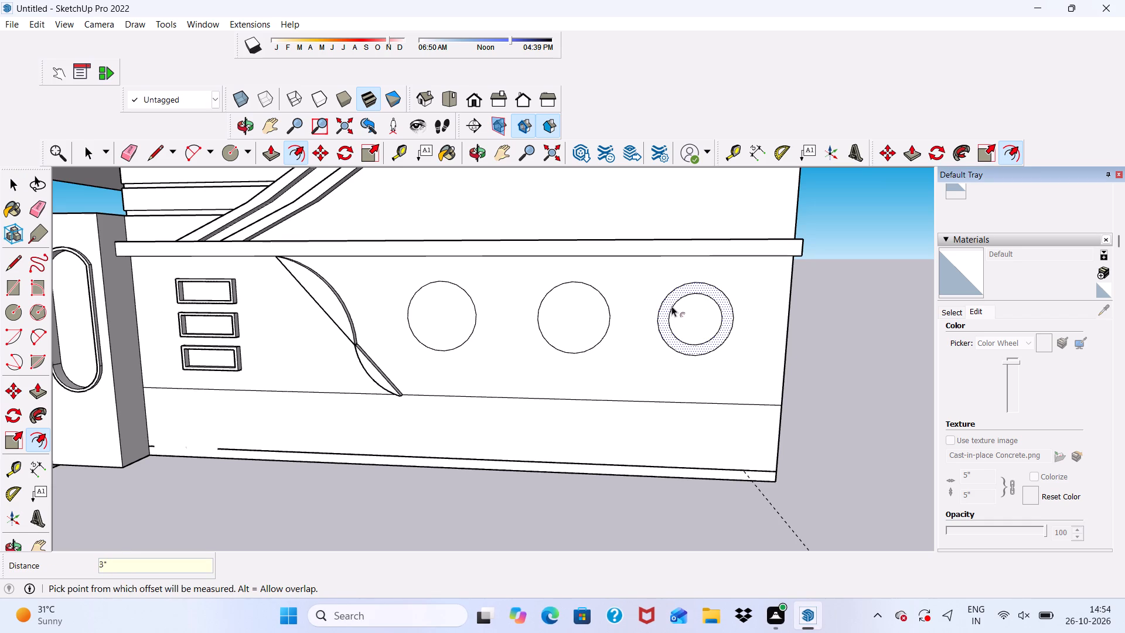
{"action": "scroll", "coordinate": [536, 413], "scroll_direction": "up", "scroll_amount": 4}
{"action": "key", "text": "space"}
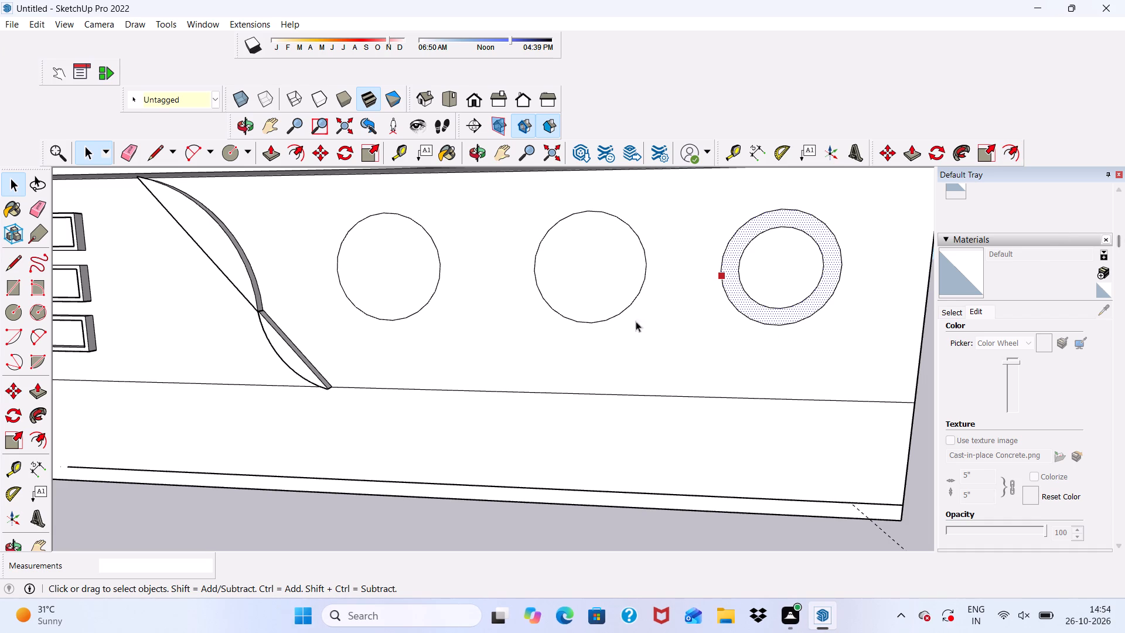
Offset the middle circle inward by 3".
{"action": "left_click", "coordinate": [613, 256]}
{"action": "left_click", "coordinate": [296, 147]}
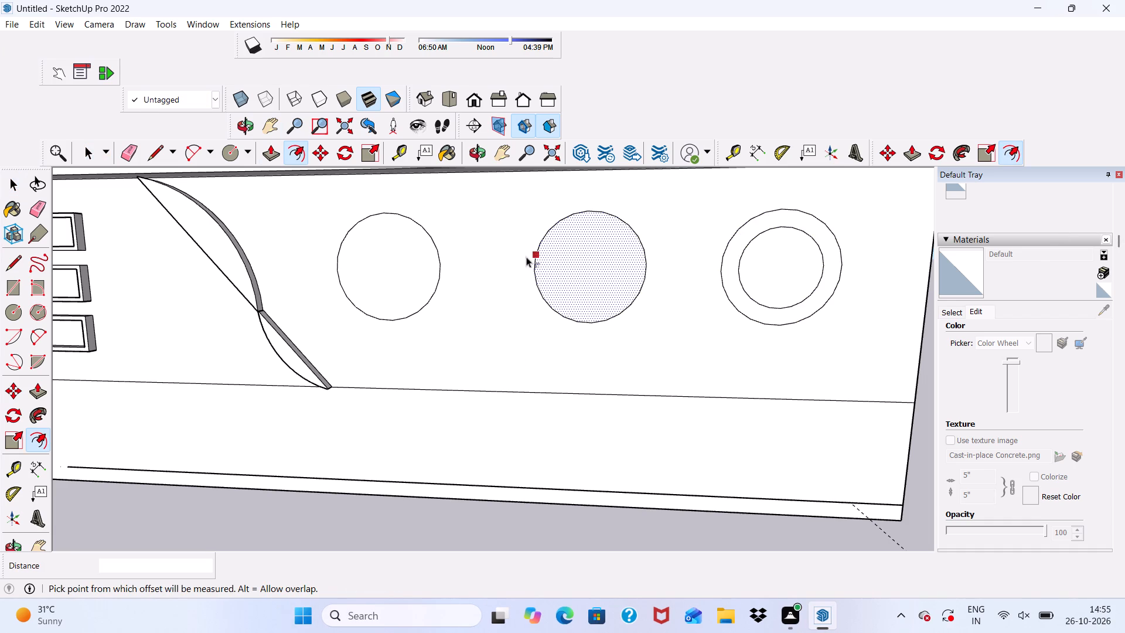
{"action": "left_click", "coordinate": [537, 261]}
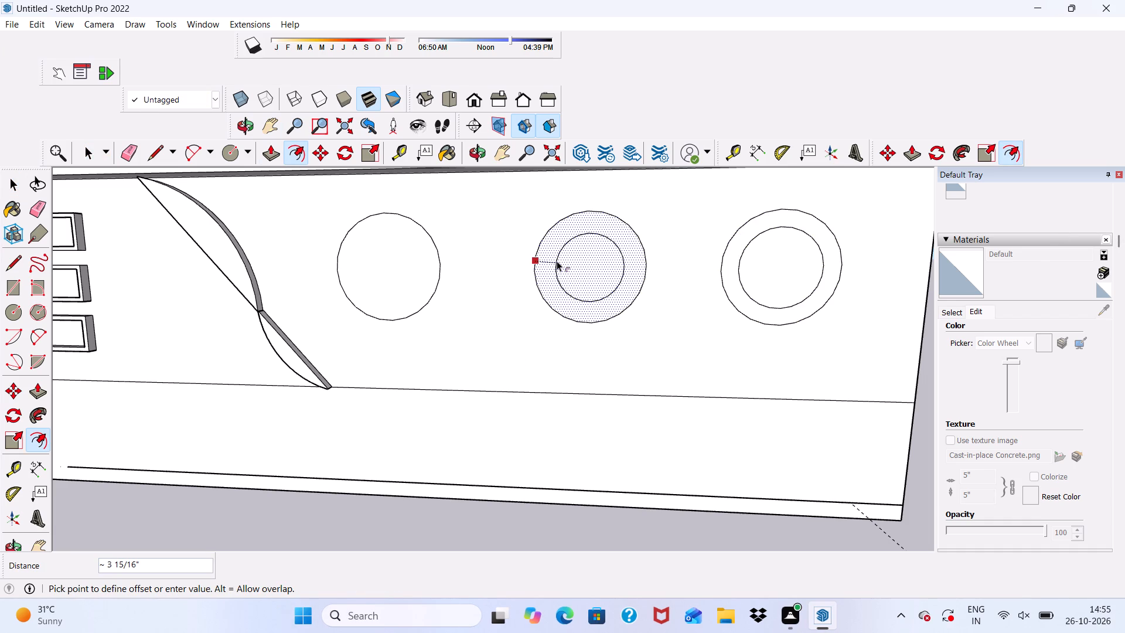
{"action": "type", "text": "3\""}
{"action": "key", "text": "Return"}
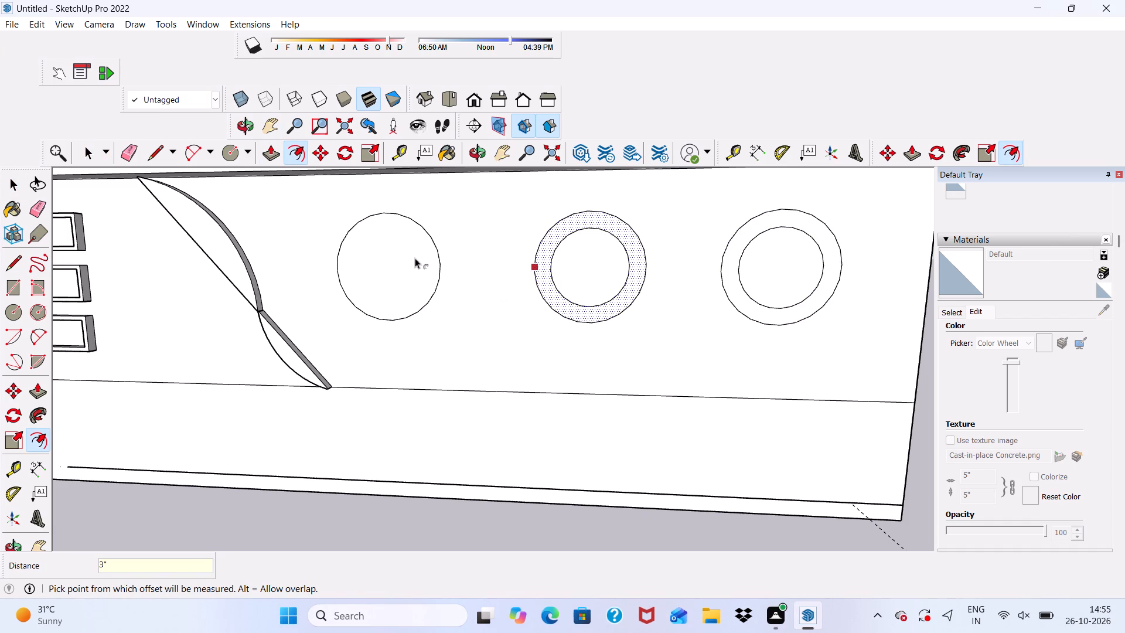
{"action": "key", "text": "space"}
Offset the circle nearest the S-curve motif inward by 3".
{"action": "left_click", "coordinate": [369, 254]}
{"action": "left_click", "coordinate": [301, 145]}
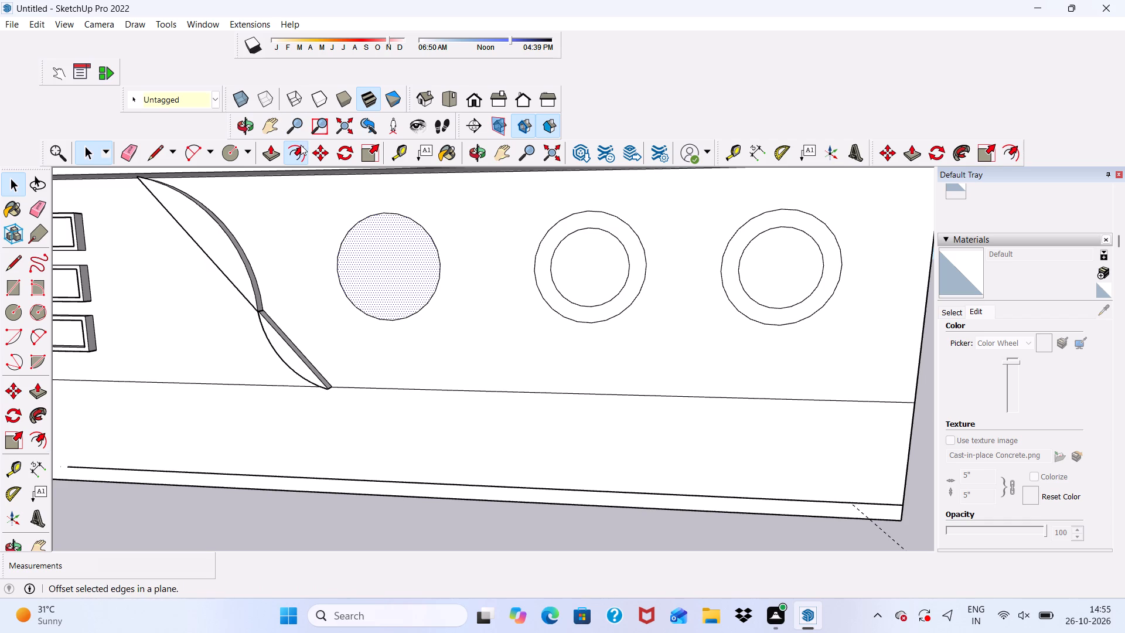
{"action": "left_click", "coordinate": [348, 263]}
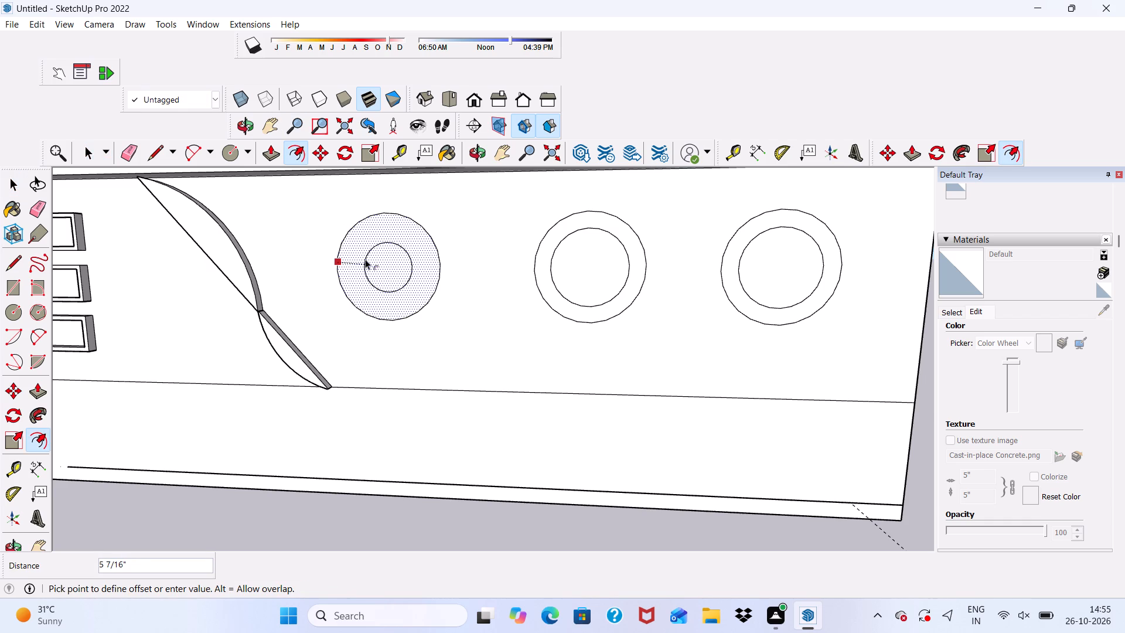
{"action": "key", "text": "3"}
{"action": "key", "text": "shift+quotedbl"}
{"action": "key", "text": "Return"}
{"action": "key", "text": "space"}
Push/Pull the ring nearest the S-curve motif outward 2" from the wall.
{"action": "scroll", "coordinate": [358, 253], "scroll_direction": "down", "scroll_amount": 9}
{"action": "left_click", "coordinate": [673, 273]}
{"action": "scroll", "coordinate": [414, 220], "scroll_direction": "up", "scroll_amount": 6}
{"action": "scroll", "coordinate": [327, 142], "scroll_direction": "up", "scroll_amount": 4}
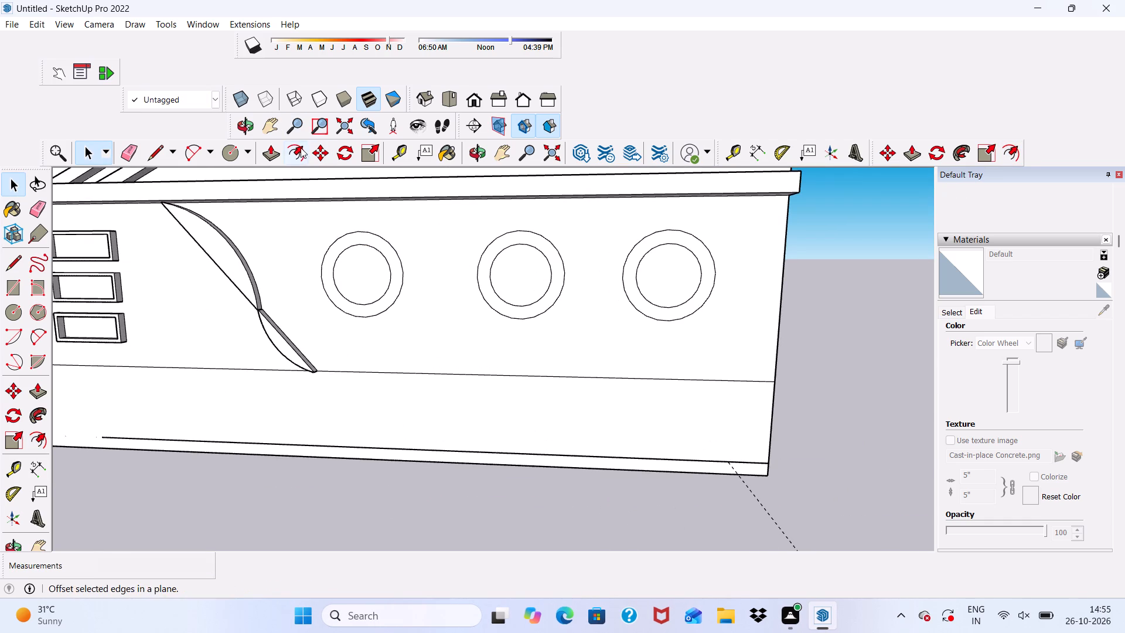
{"action": "left_click", "coordinate": [272, 152]}
{"action": "scroll", "coordinate": [374, 274], "scroll_direction": "up", "scroll_amount": 7}
{"action": "left_click", "coordinate": [363, 210]}
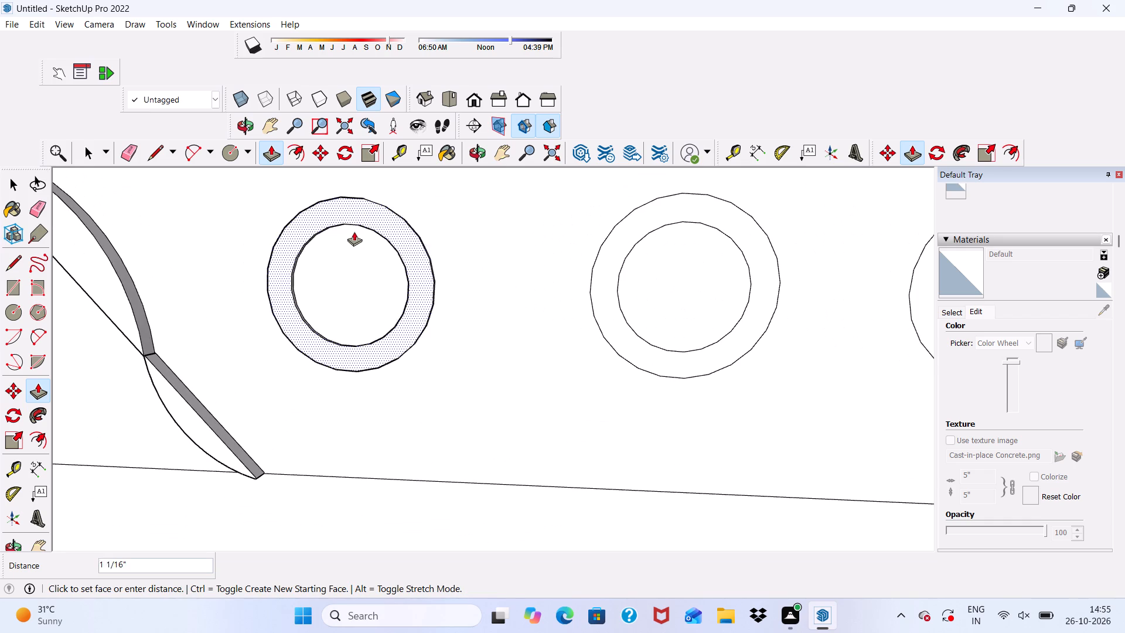
{"action": "type", "text": "2\""}
{"action": "key", "text": "Return"}
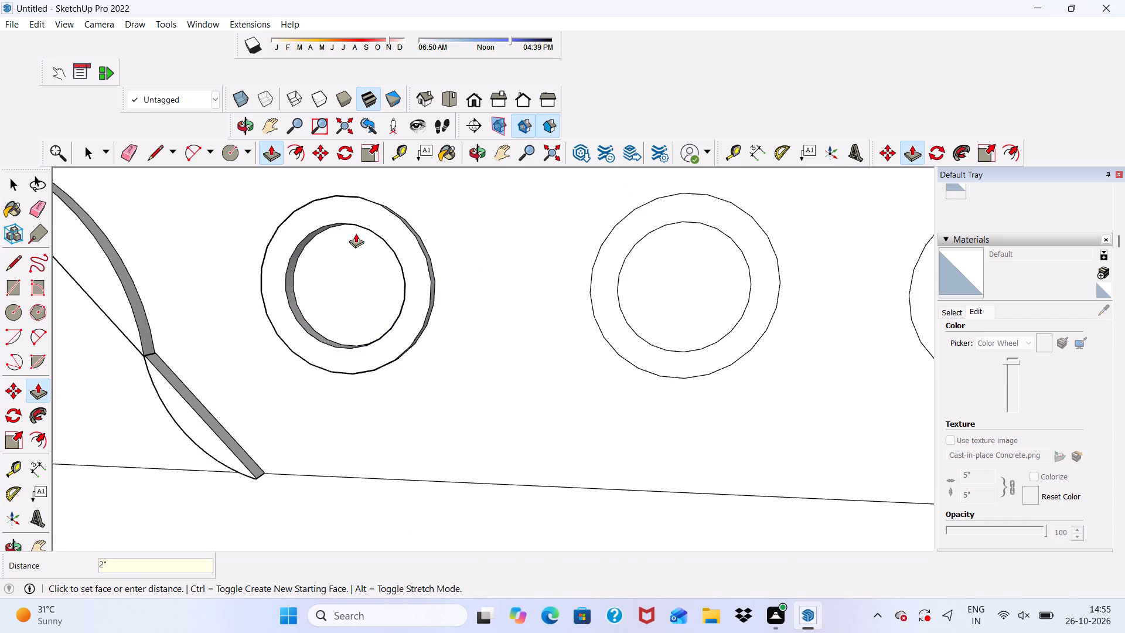
{"action": "scroll", "coordinate": [359, 236], "scroll_direction": "down", "scroll_amount": 5}
{"action": "middle_click_drag", "start_coordinate": [447, 267], "coordinate": [315, 343]}
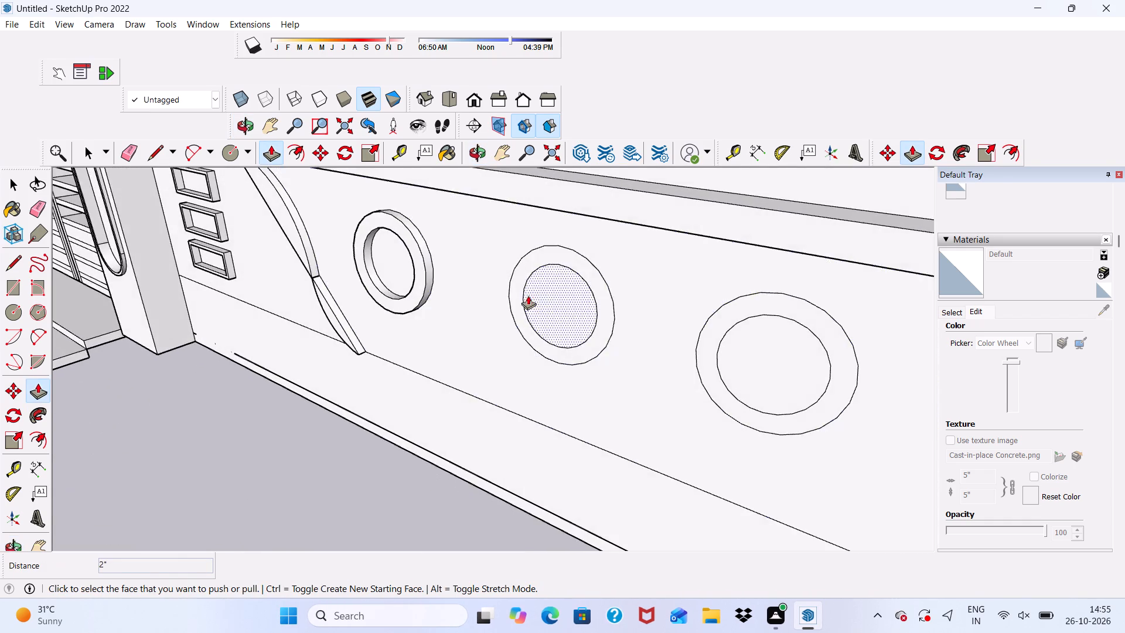
Push/Pull the middle ring outward 2" from the wall.
{"action": "scroll", "coordinate": [507, 278], "scroll_direction": "up", "scroll_amount": 4}
{"action": "left_click", "coordinate": [522, 277]}
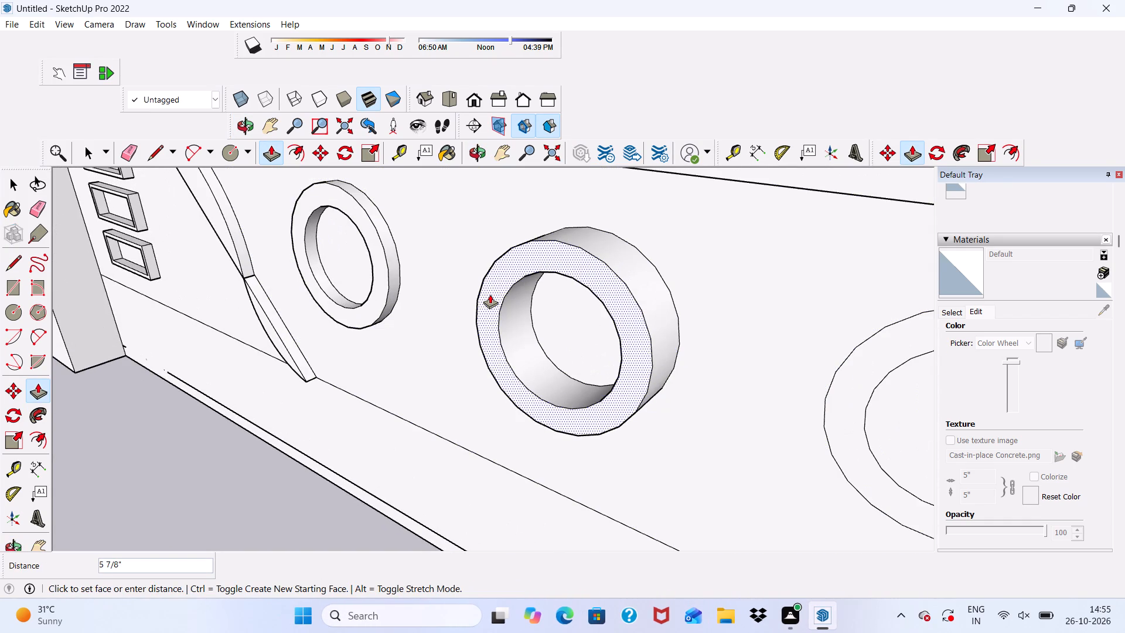
{"action": "type", "text": "2\""}
{"action": "key", "text": "Return"}
Push/Pull the ring nearest the wall's free end outward 2".
{"action": "scroll", "coordinate": [331, 283], "scroll_direction": "down", "scroll_amount": 5}
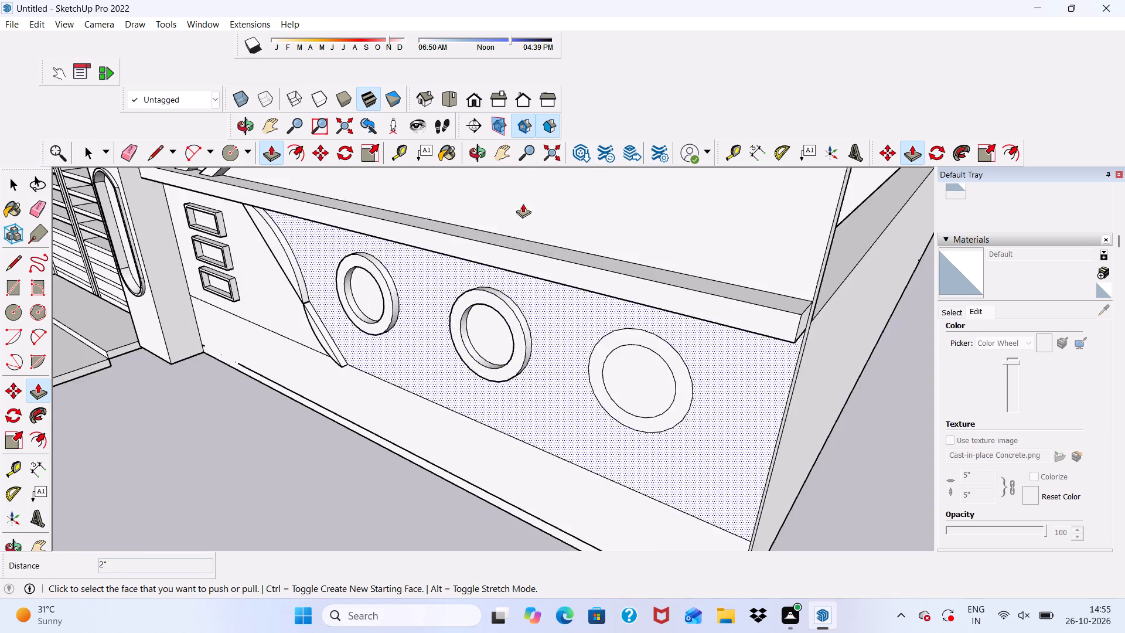
{"action": "scroll", "coordinate": [523, 203], "scroll_direction": "down", "scroll_amount": 5}
{"action": "scroll", "coordinate": [575, 359], "scroll_direction": "up", "scroll_amount": 10}
{"action": "left_click", "coordinate": [582, 332]}
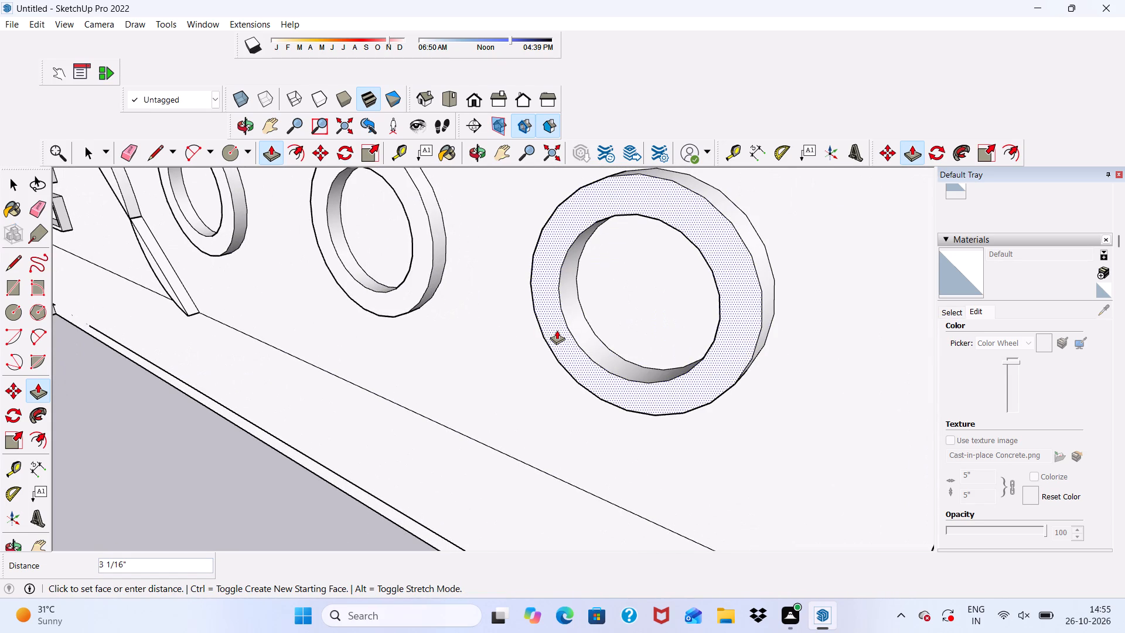
{"action": "type", "text": "2\""}
{"action": "key", "text": "Return"}
{"action": "key", "text": "space"}
Erase the long stray edge and the short leftover edge running just above the ground line on the wall's lower band.
{"action": "scroll", "coordinate": [553, 317], "scroll_direction": "down", "scroll_amount": 3}
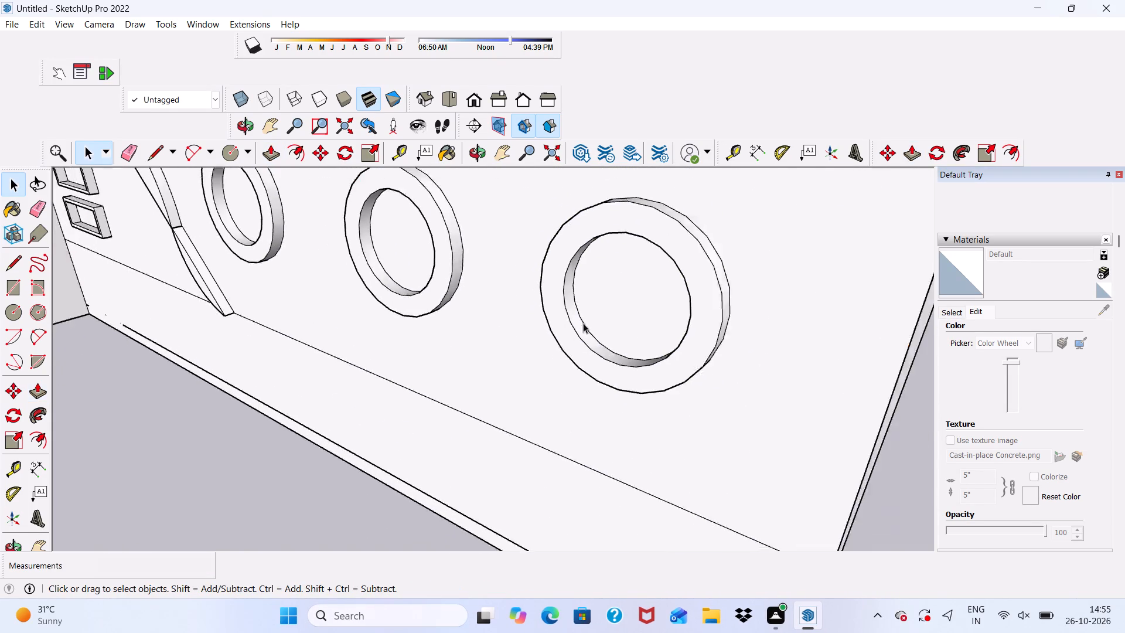
{"action": "scroll", "coordinate": [583, 323], "scroll_direction": "down", "scroll_amount": 11}
{"action": "scroll", "coordinate": [459, 293], "scroll_direction": "up", "scroll_amount": 1}
{"action": "middle_click_drag", "start_coordinate": [459, 292], "coordinate": [676, 191]}
{"action": "scroll", "coordinate": [478, 287], "scroll_direction": "up", "scroll_amount": 1}
{"action": "scroll", "coordinate": [439, 255], "scroll_direction": "down", "scroll_amount": 4}
{"action": "middle_click_drag", "start_coordinate": [480, 315], "coordinate": [484, 320]}
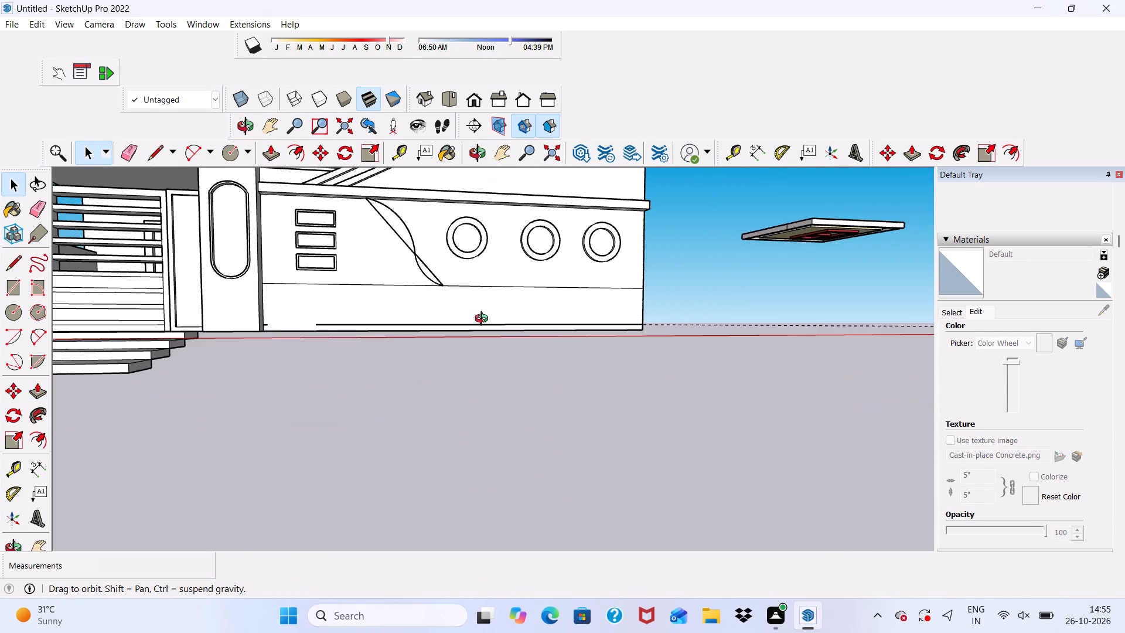
{"action": "middle_click_drag", "start_coordinate": [484, 320], "coordinate": [403, 346]}
{"action": "scroll", "coordinate": [404, 308], "scroll_direction": "up", "scroll_amount": 6}
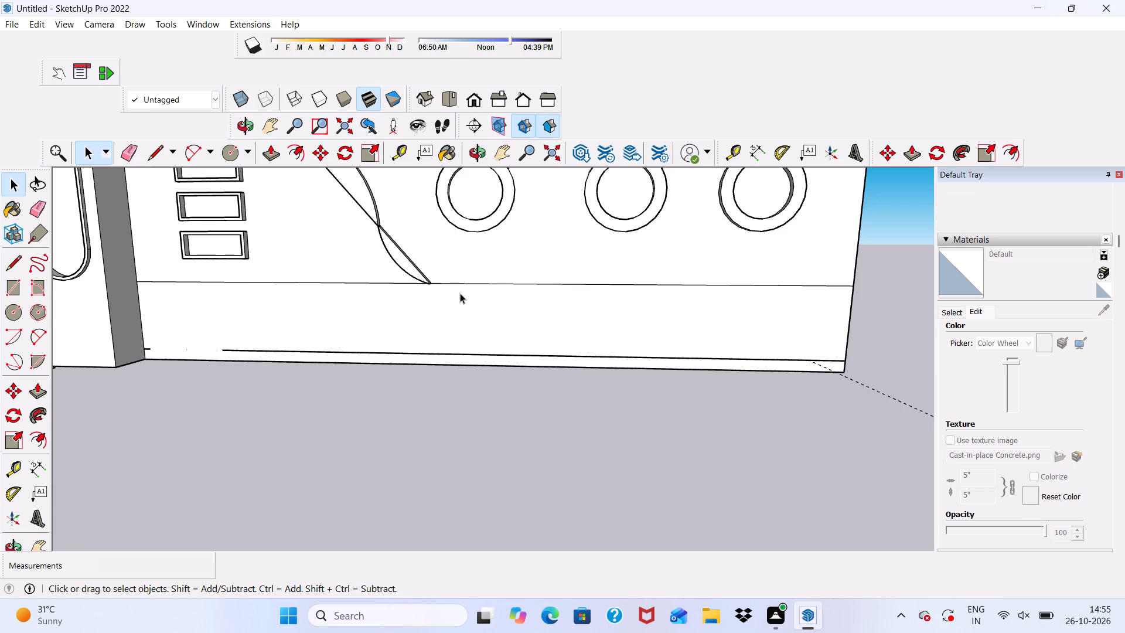
{"action": "middle_click_drag", "start_coordinate": [460, 293], "coordinate": [500, 249]}
{"action": "scroll", "coordinate": [485, 249], "scroll_direction": "up", "scroll_amount": 3}
{"action": "left_click", "coordinate": [485, 249]}
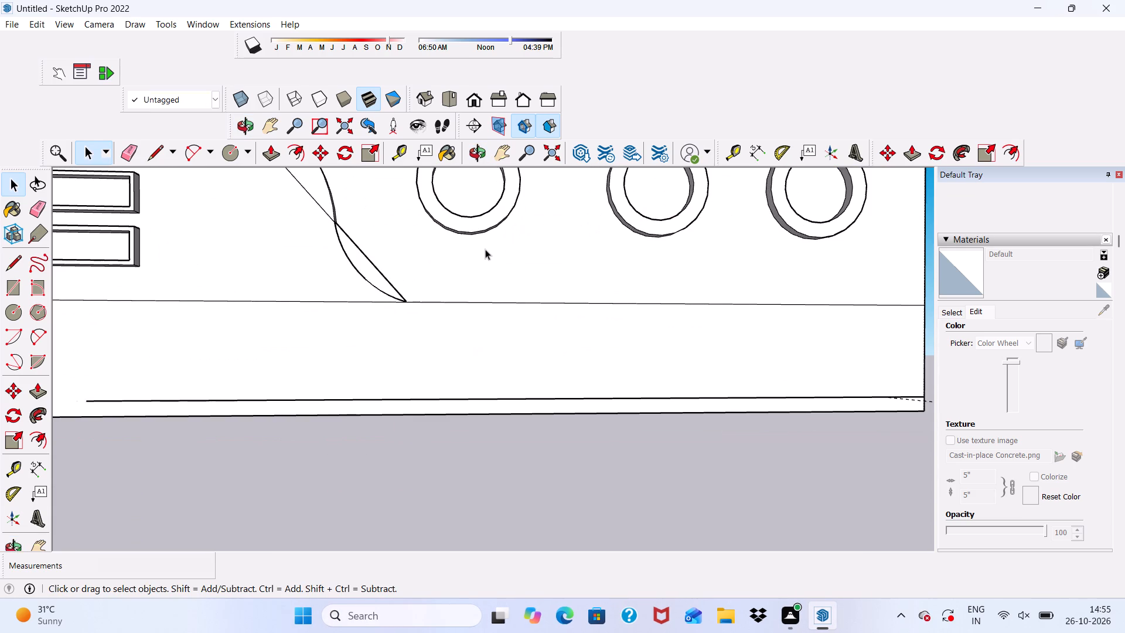
{"action": "scroll", "coordinate": [486, 257], "scroll_direction": "down", "scroll_amount": 5}
{"action": "middle_click_drag", "start_coordinate": [462, 319], "coordinate": [422, 345]}
{"action": "key", "text": "space"}
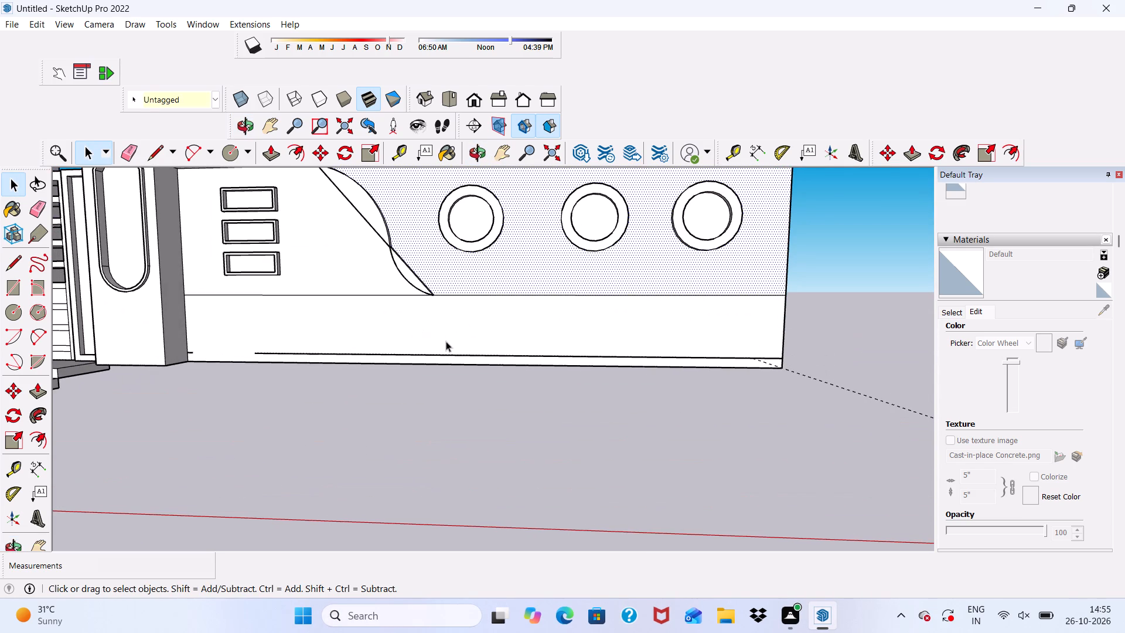
{"action": "scroll", "coordinate": [448, 350], "scroll_direction": "up", "scroll_amount": 4}
{"action": "scroll", "coordinate": [448, 350], "scroll_direction": "down", "scroll_amount": 7}
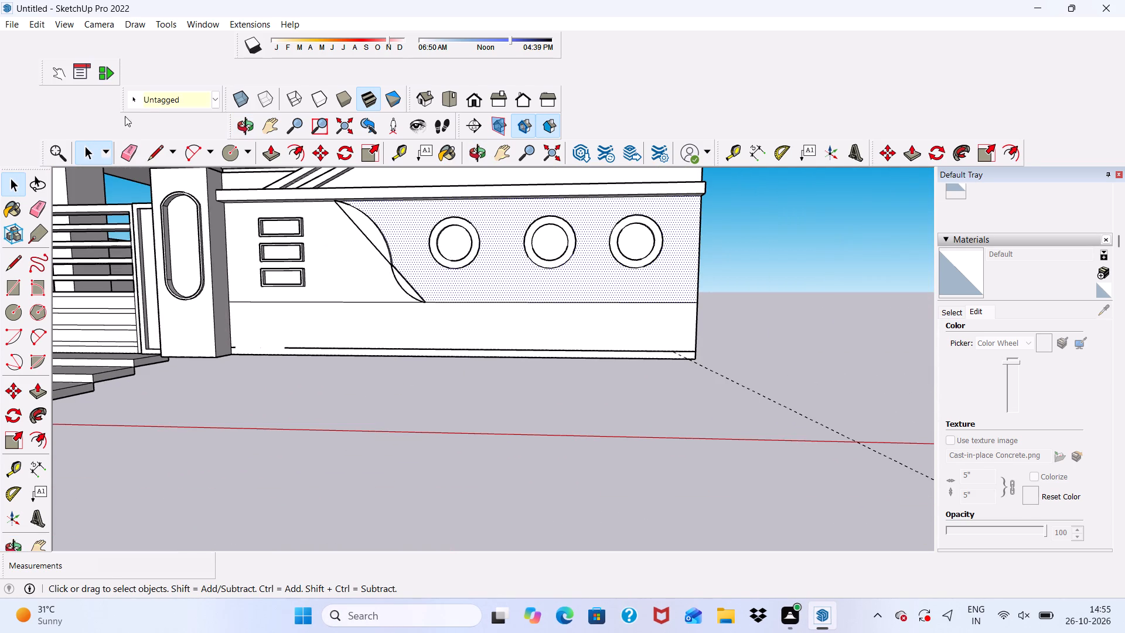
{"action": "left_click_drag", "start_coordinate": [126, 155], "coordinate": [155, 173]}
{"action": "scroll", "coordinate": [384, 409], "scroll_direction": "up", "scroll_amount": 7}
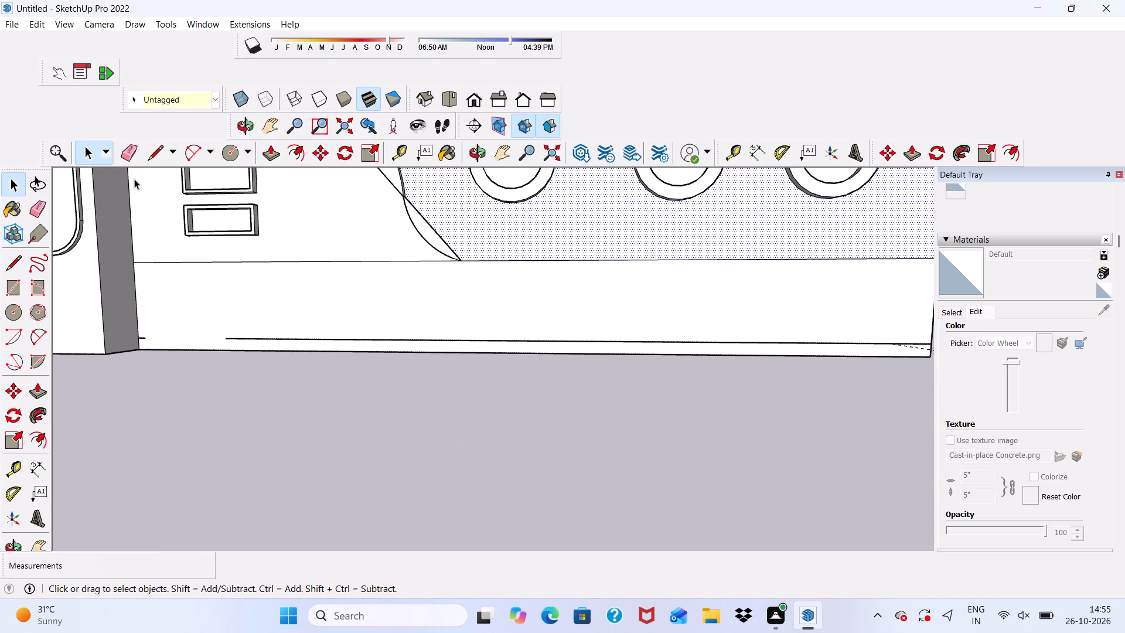
{"action": "left_click", "coordinate": [131, 155]}
{"action": "scroll", "coordinate": [285, 316], "scroll_direction": "up", "scroll_amount": 2}
{"action": "left_click", "coordinate": [300, 339]}
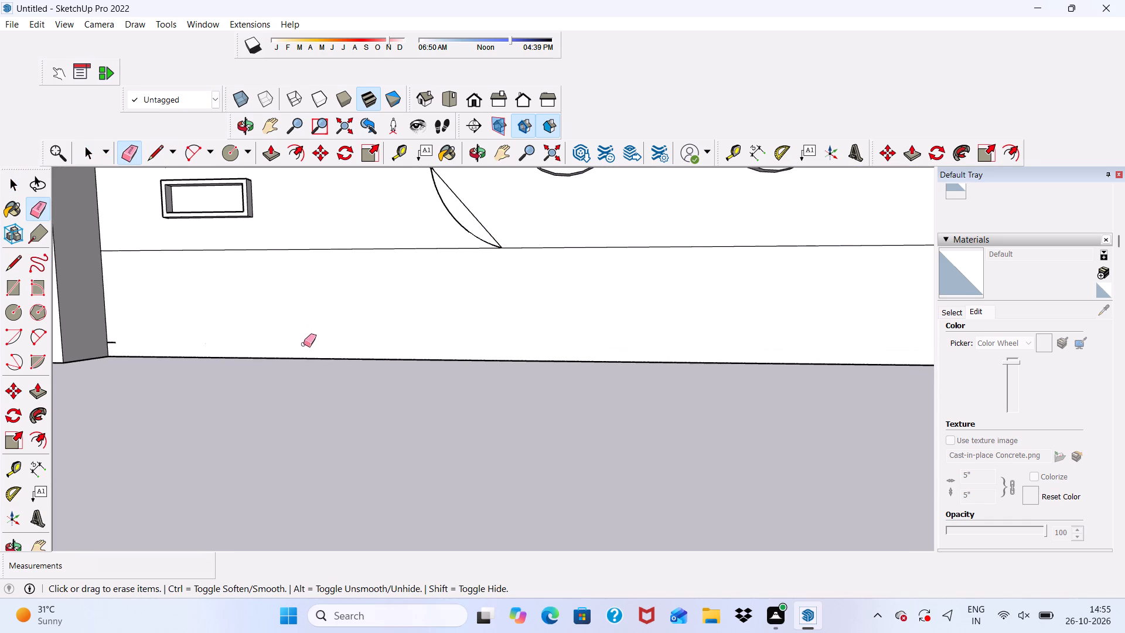
{"action": "scroll", "coordinate": [112, 331], "scroll_direction": "up", "scroll_amount": 8}
{"action": "left_click_drag", "start_coordinate": [118, 345], "coordinate": [114, 352]}
{"action": "scroll", "coordinate": [109, 333], "scroll_direction": "down", "scroll_amount": 2}
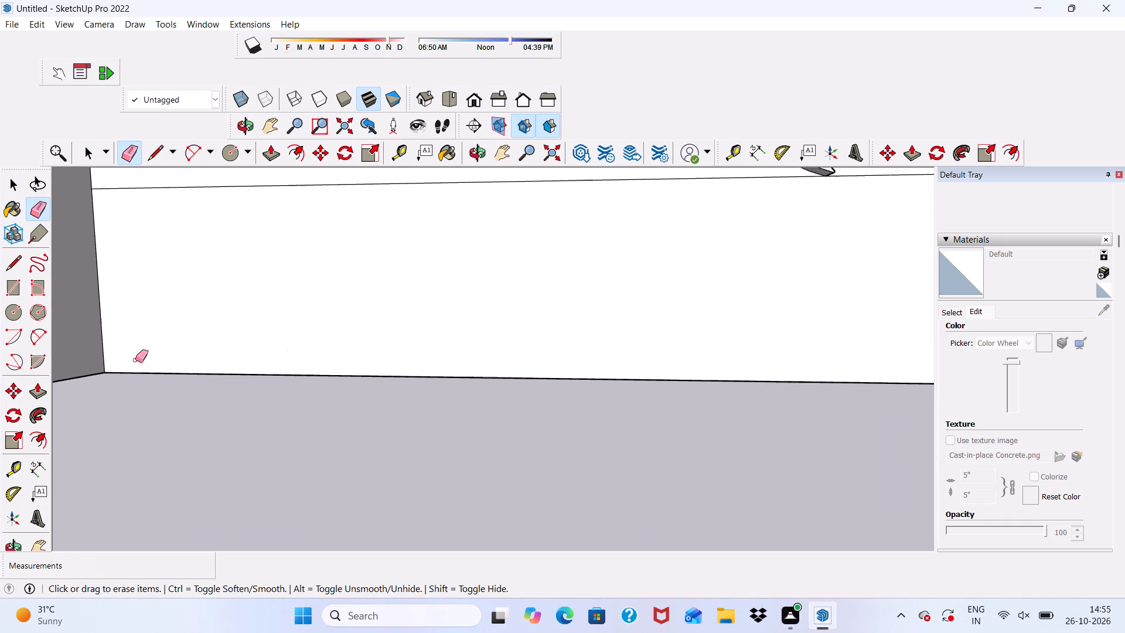
{"action": "scroll", "coordinate": [135, 360], "scroll_direction": "down", "scroll_amount": 8}
Push/Pull the wall's lower band outward 6" to form a projecting plinth.
{"action": "key", "text": "space"}
{"action": "left_click", "coordinate": [240, 361]}
{"action": "left_click", "coordinate": [274, 154]}
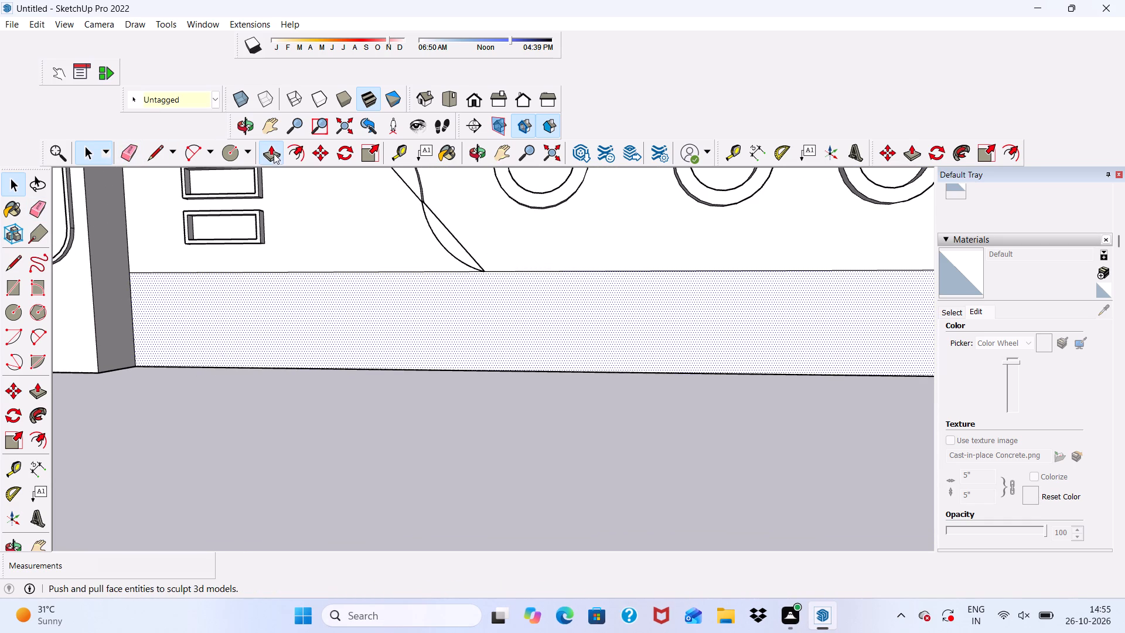
{"action": "left_click", "coordinate": [279, 314]}
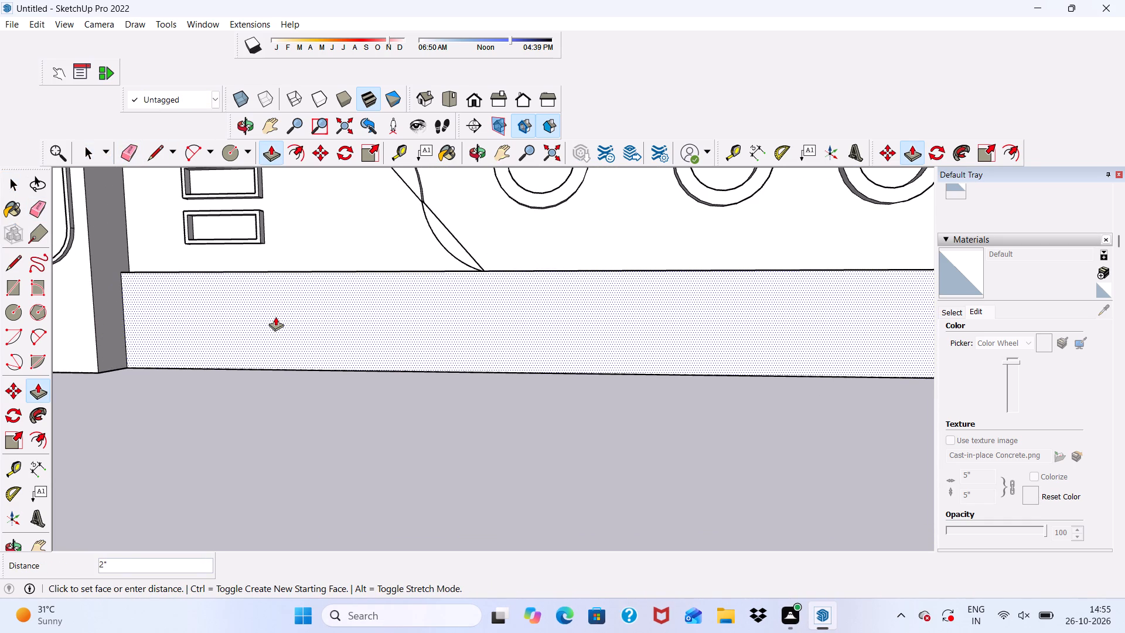
{"action": "type", "text": "6\""}
{"action": "key", "text": "Return"}
{"action": "key", "text": "space"}
Draw a circle of about 4 1/2" radius on the plinth face, just below the S-curve motif's lower tip.
{"action": "scroll", "coordinate": [367, 370], "scroll_direction": "down", "scroll_amount": 6}
{"action": "middle_click_drag", "start_coordinate": [499, 293], "coordinate": [485, 386]}
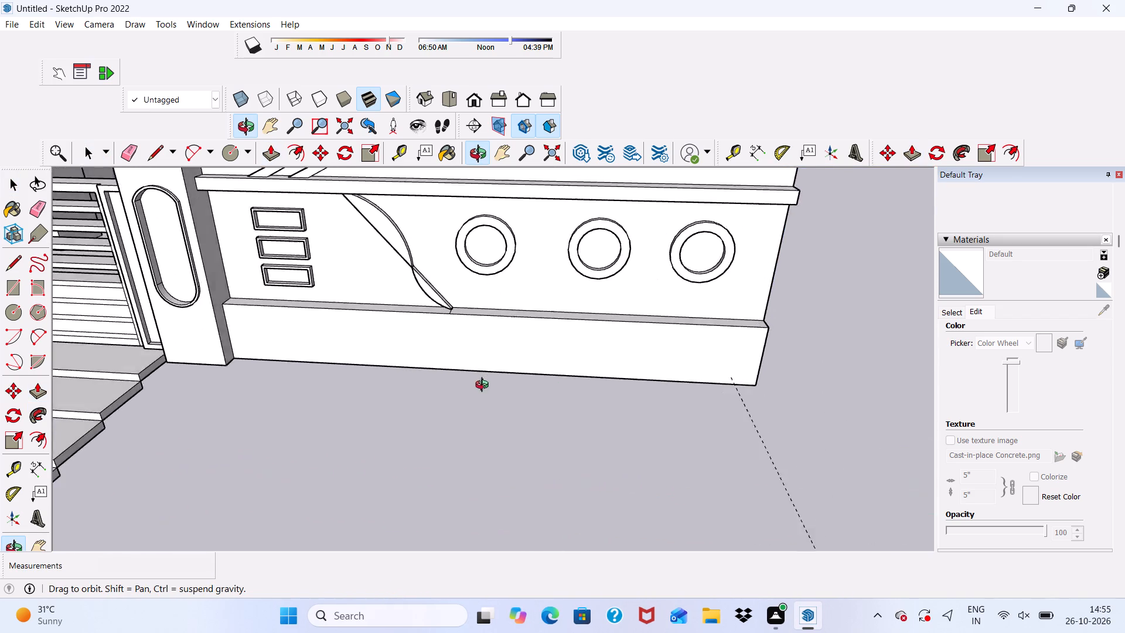
{"action": "middle_click_drag", "start_coordinate": [485, 386], "coordinate": [557, 256]}
{"action": "scroll", "coordinate": [538, 315], "scroll_direction": "up", "scroll_amount": 6}
{"action": "scroll", "coordinate": [483, 362], "scroll_direction": "down", "scroll_amount": 1}
{"action": "middle_click_drag", "start_coordinate": [482, 363], "coordinate": [411, 452]}
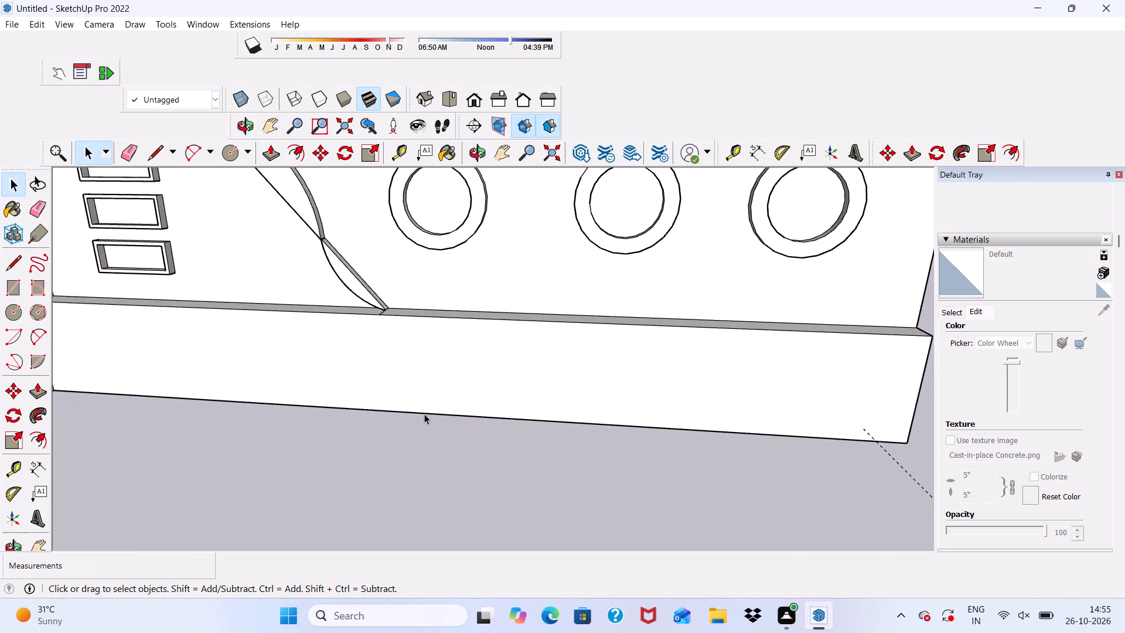
{"action": "scroll", "coordinate": [427, 409], "scroll_direction": "up", "scroll_amount": 2}
{"action": "scroll", "coordinate": [452, 361], "scroll_direction": "down", "scroll_amount": 3}
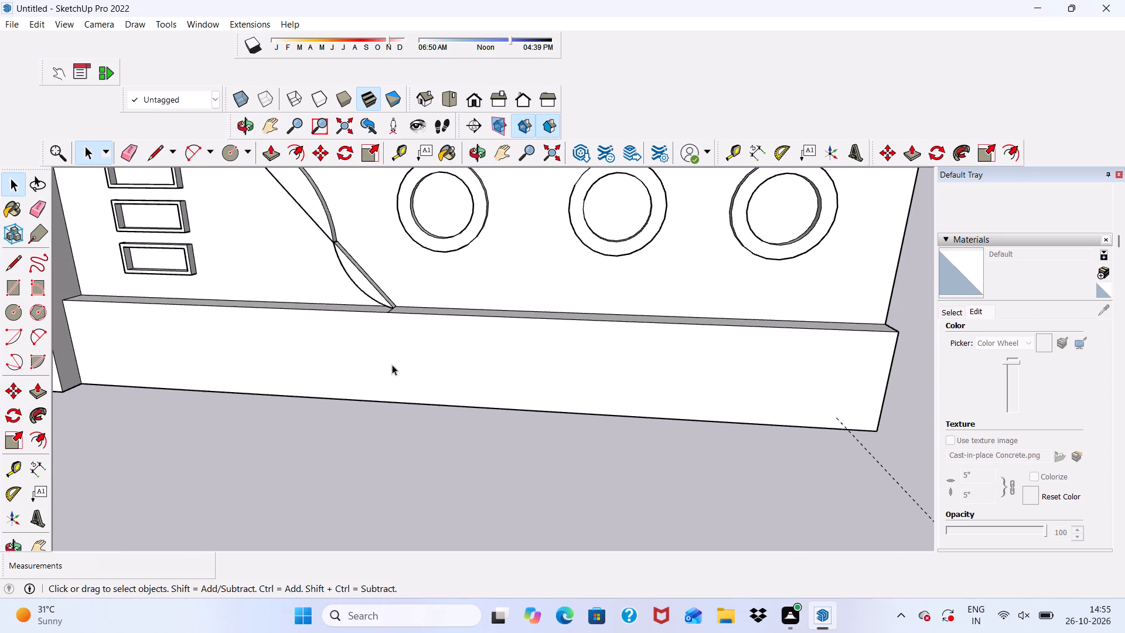
{"action": "left_click", "coordinate": [220, 154]}
{"action": "scroll", "coordinate": [339, 345], "scroll_direction": "up", "scroll_amount": 3}
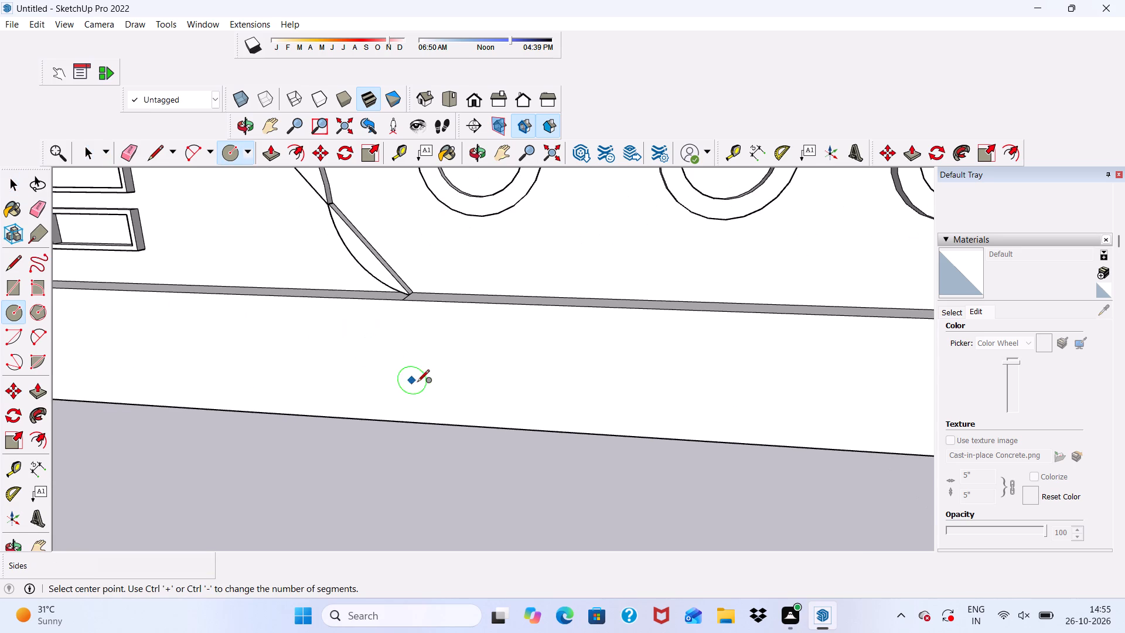
{"action": "left_click", "coordinate": [404, 376]}
{"action": "left_click", "coordinate": [404, 352]}
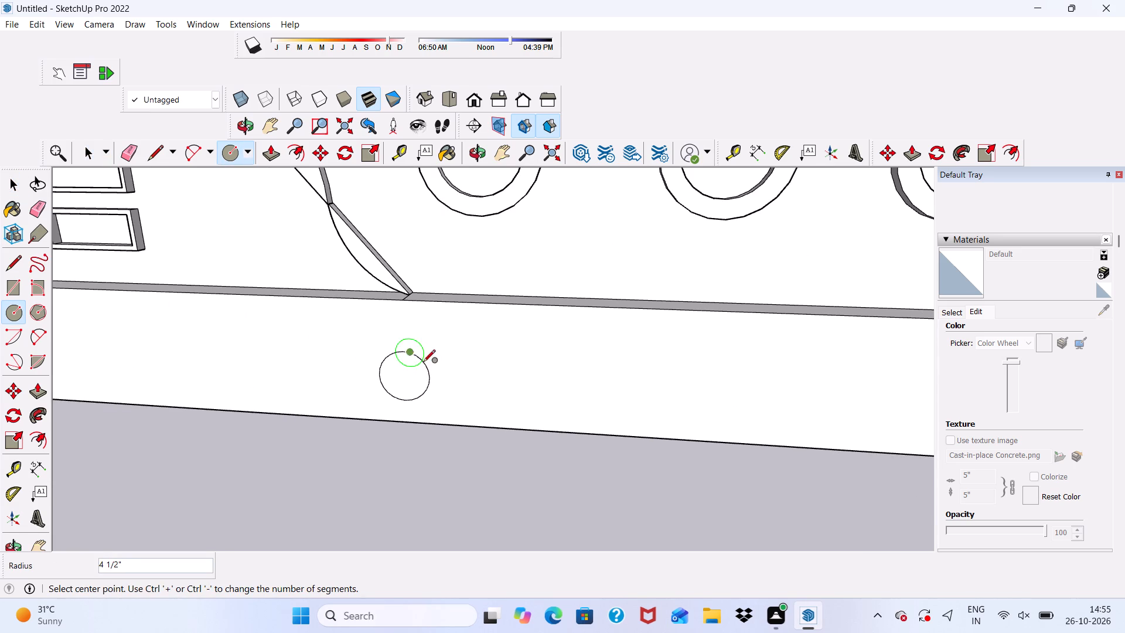
{"action": "key", "text": "space"}
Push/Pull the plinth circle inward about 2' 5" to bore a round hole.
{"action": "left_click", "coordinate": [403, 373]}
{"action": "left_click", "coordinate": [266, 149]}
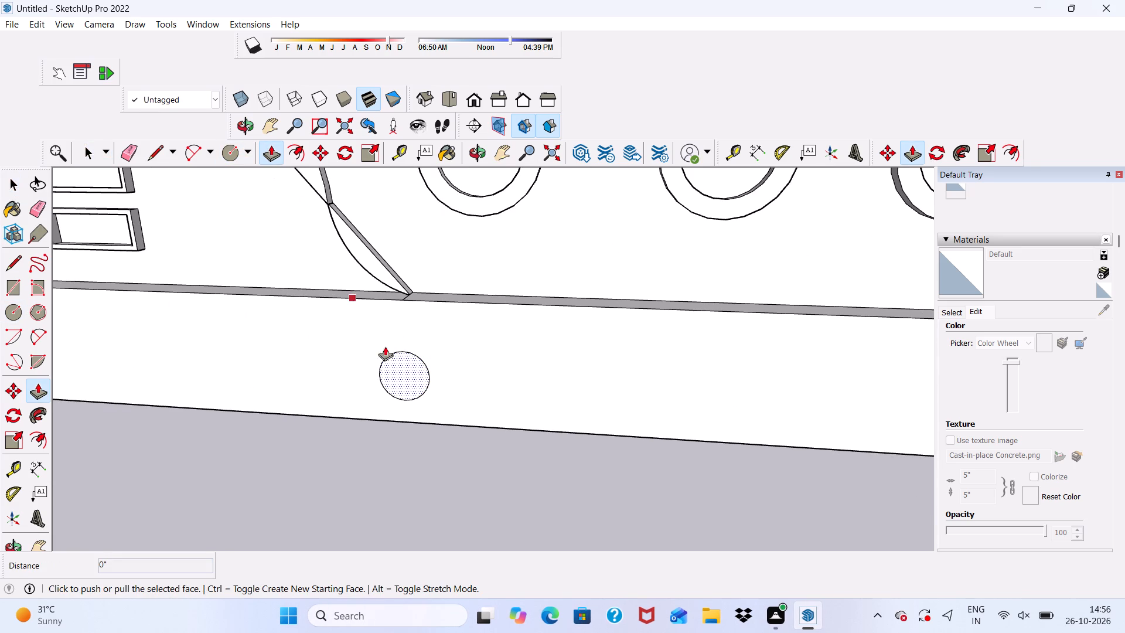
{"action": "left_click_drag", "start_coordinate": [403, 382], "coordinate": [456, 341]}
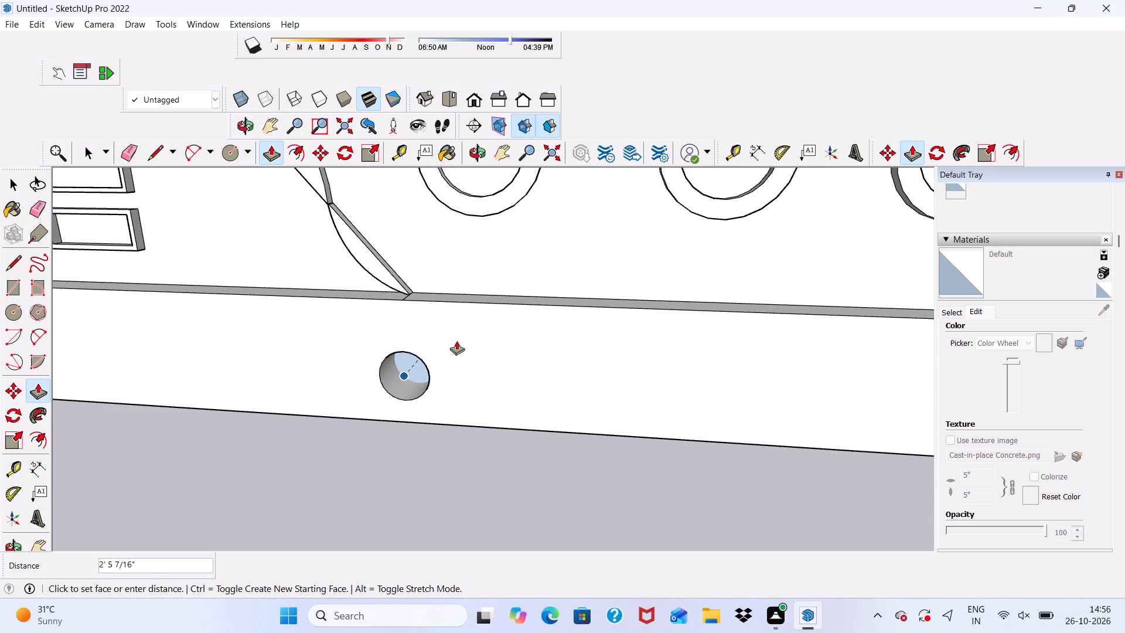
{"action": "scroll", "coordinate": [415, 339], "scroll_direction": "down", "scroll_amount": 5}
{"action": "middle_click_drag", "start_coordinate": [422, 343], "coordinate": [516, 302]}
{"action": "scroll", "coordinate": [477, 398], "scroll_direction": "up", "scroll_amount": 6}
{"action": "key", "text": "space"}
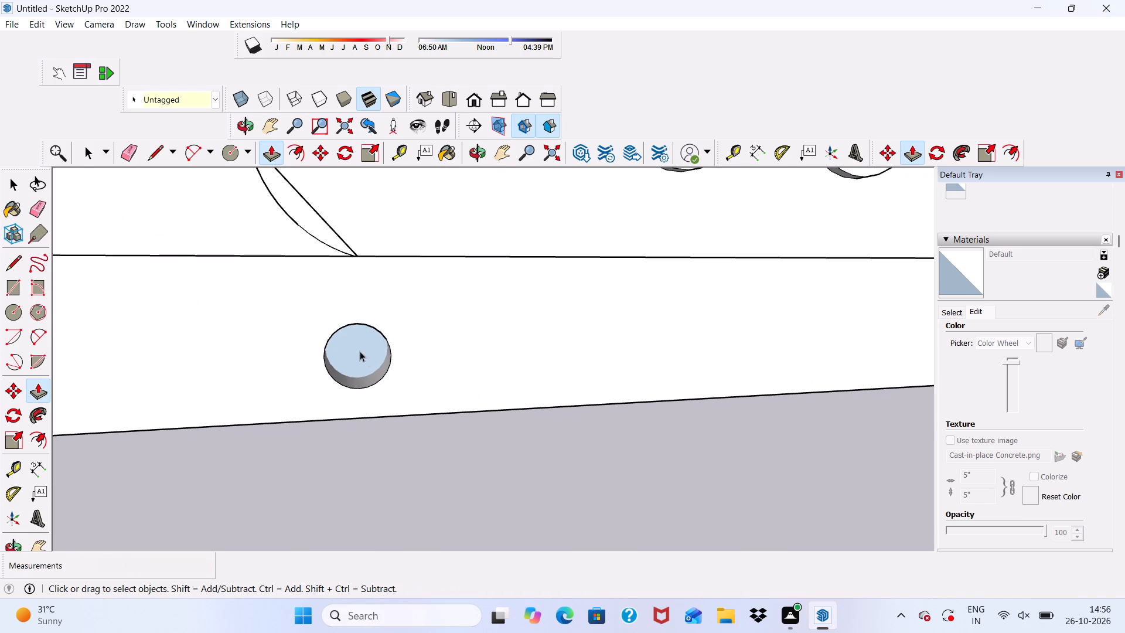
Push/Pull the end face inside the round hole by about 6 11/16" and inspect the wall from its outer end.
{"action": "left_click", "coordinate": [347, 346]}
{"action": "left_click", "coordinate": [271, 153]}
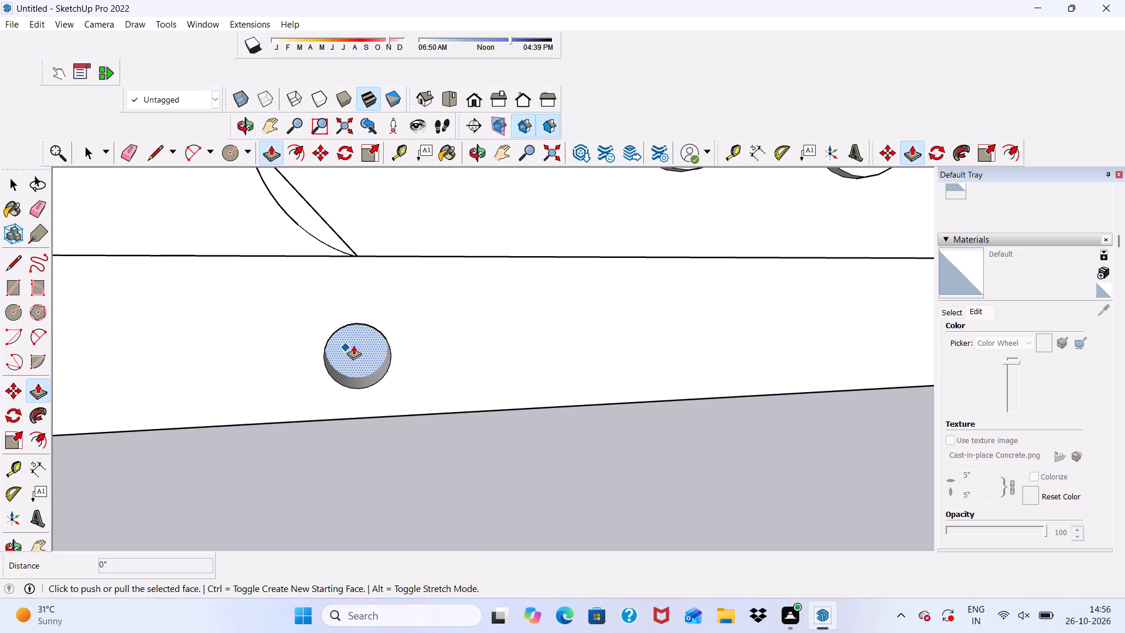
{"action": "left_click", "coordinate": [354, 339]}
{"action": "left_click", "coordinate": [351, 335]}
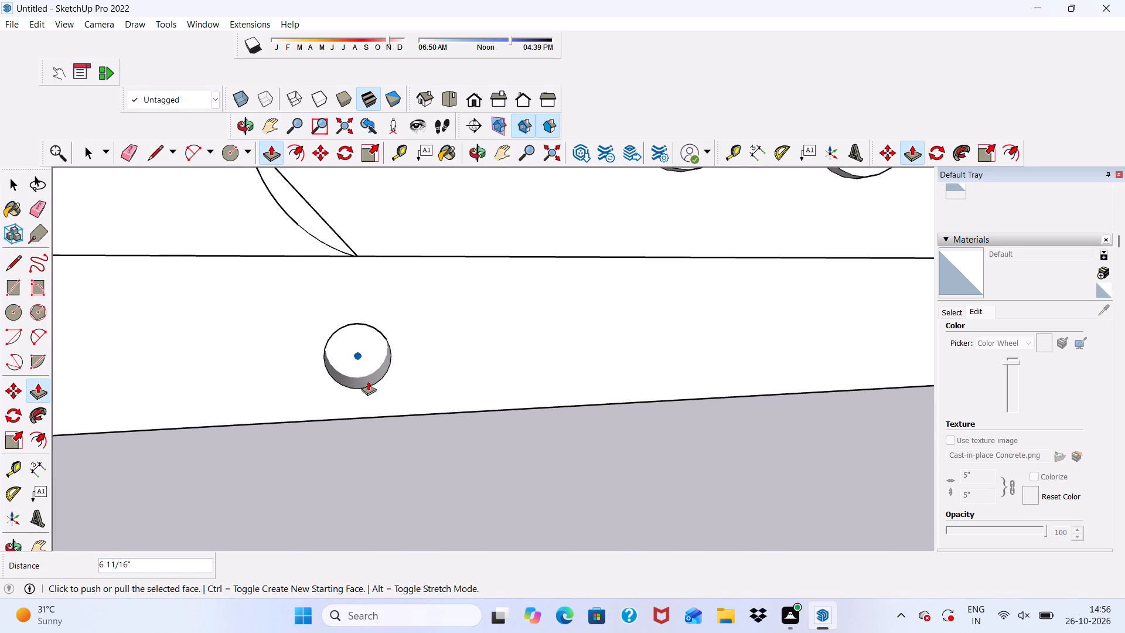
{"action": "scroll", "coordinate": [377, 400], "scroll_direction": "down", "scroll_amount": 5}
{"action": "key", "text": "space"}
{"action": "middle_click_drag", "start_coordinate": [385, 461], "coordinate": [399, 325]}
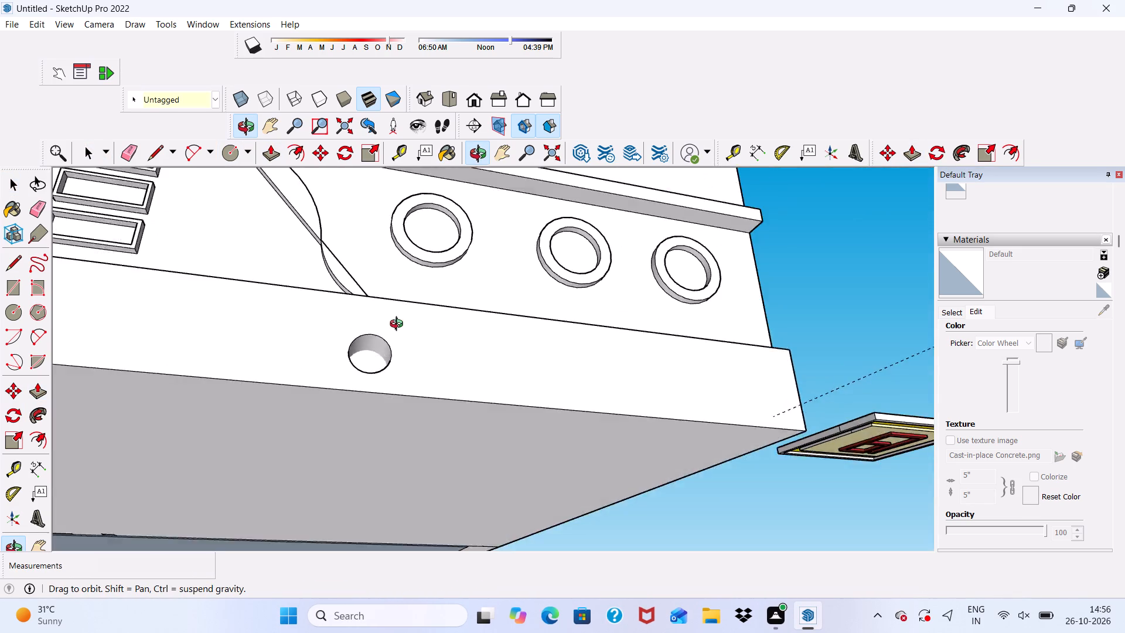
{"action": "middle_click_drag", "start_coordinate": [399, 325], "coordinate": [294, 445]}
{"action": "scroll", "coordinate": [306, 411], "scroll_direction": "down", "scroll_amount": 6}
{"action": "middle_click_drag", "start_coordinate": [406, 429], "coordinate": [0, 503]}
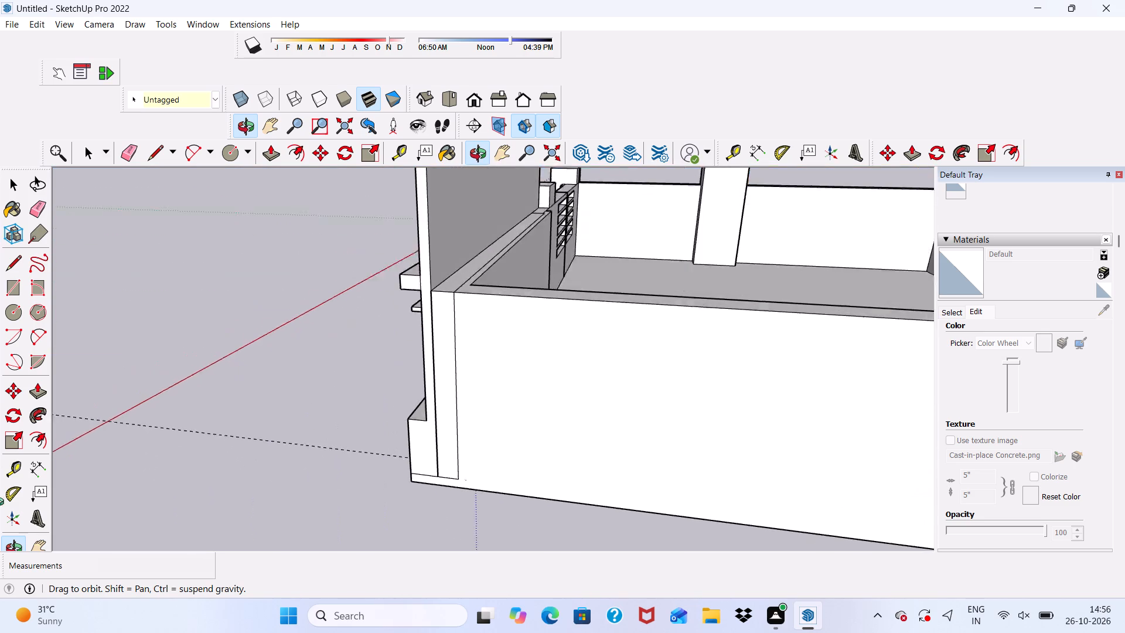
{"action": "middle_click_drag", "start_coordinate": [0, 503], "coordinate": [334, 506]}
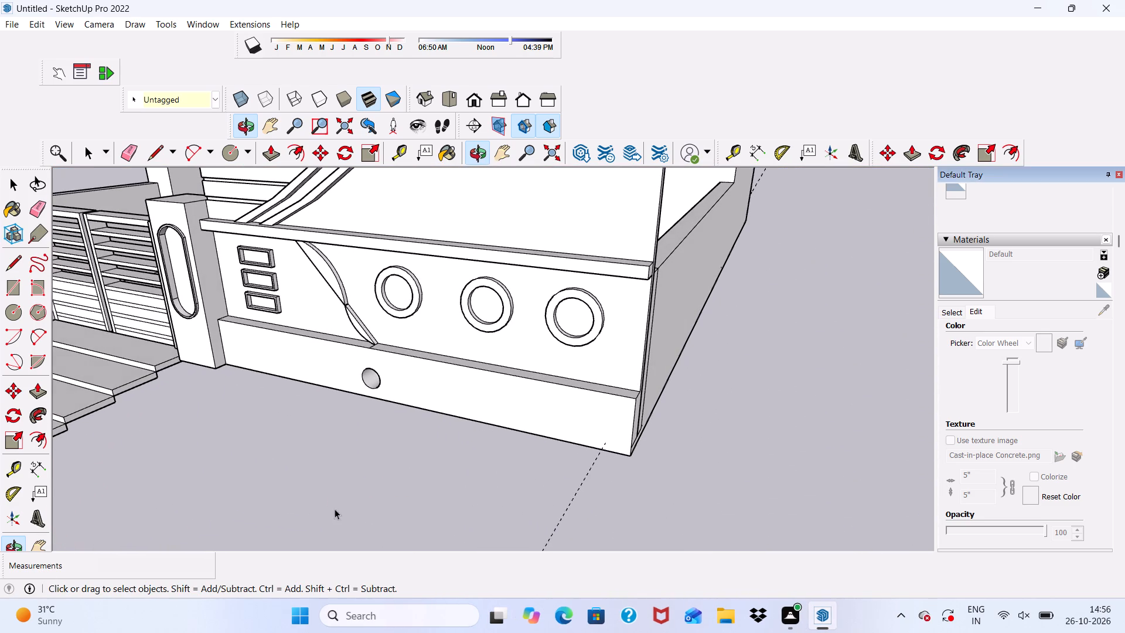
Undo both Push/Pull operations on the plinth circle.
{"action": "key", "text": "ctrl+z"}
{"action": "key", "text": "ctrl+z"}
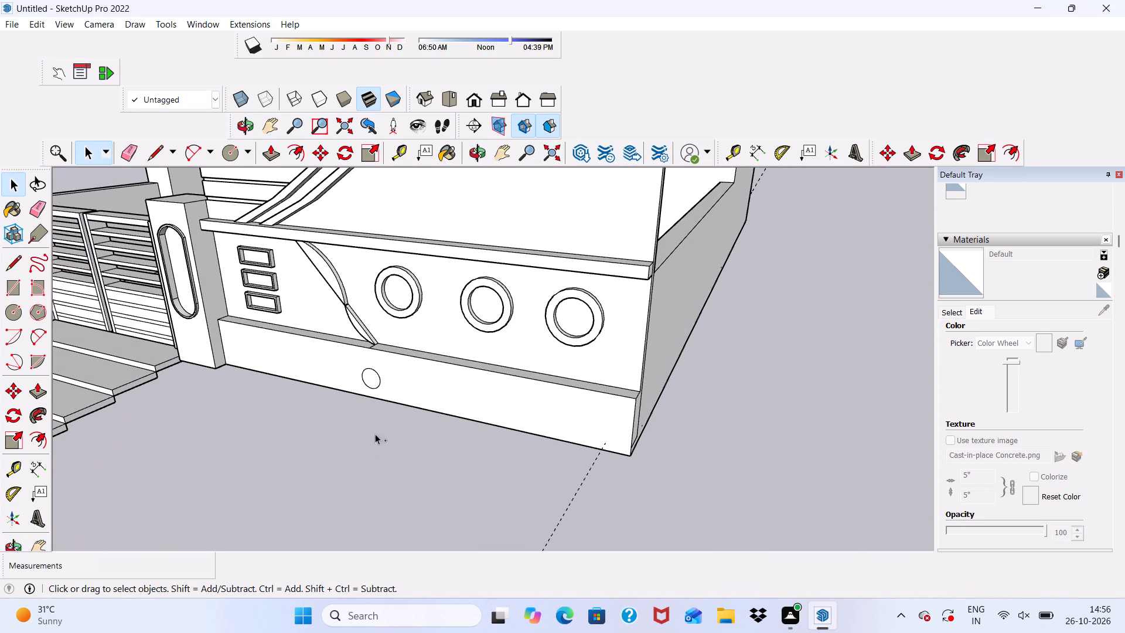
Push/Pull the circle on the plinth face inward about 9" to recess a round hole below the S-curve motif.
{"action": "scroll", "coordinate": [366, 389], "scroll_direction": "up", "scroll_amount": 5}
{"action": "left_click", "coordinate": [370, 368]}
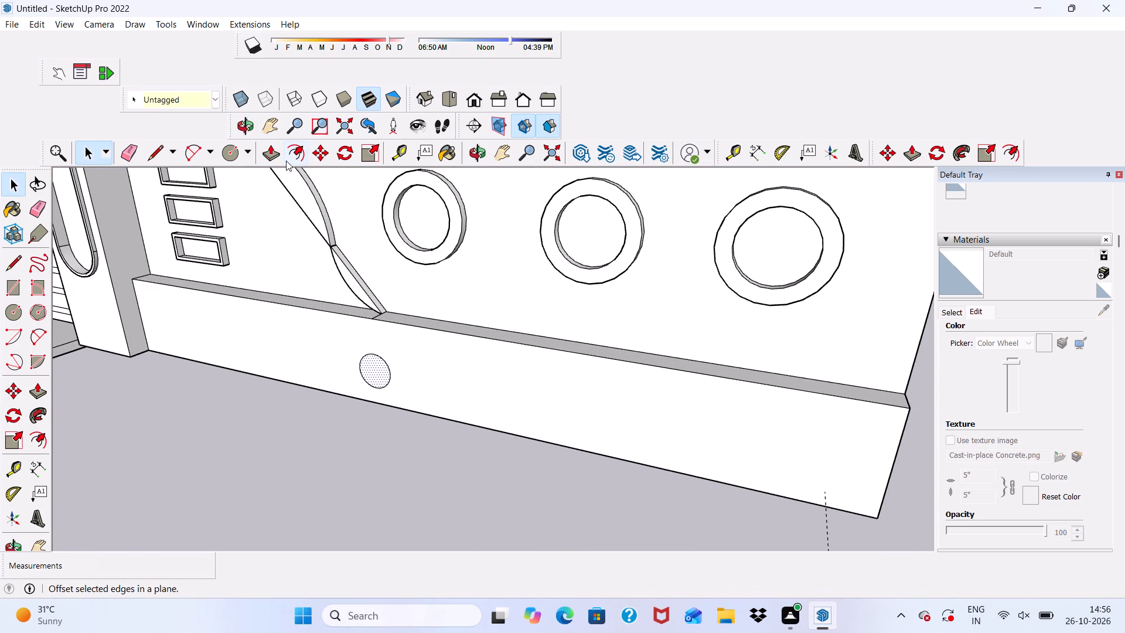
{"action": "left_click", "coordinate": [263, 153]}
{"action": "scroll", "coordinate": [312, 264], "scroll_direction": "down", "scroll_amount": 11}
{"action": "middle_click_drag", "start_coordinate": [453, 402], "coordinate": [362, 463]}
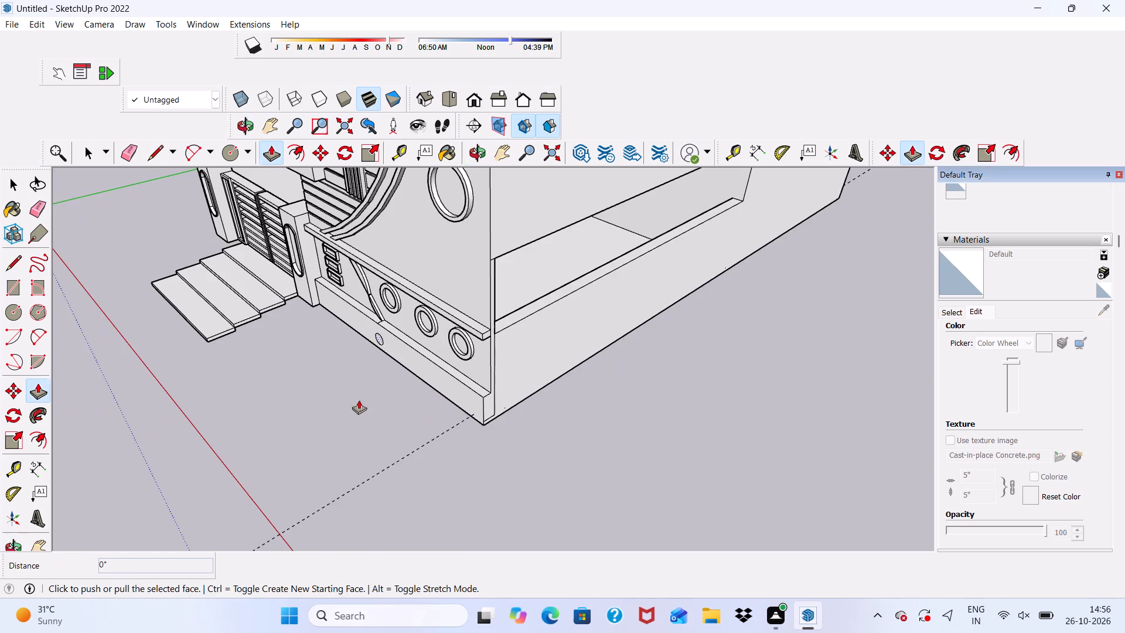
{"action": "scroll", "coordinate": [363, 345], "scroll_direction": "up", "scroll_amount": 8}
{"action": "left_click", "coordinate": [384, 325]}
{"action": "scroll", "coordinate": [466, 312], "scroll_direction": "down", "scroll_amount": 3}
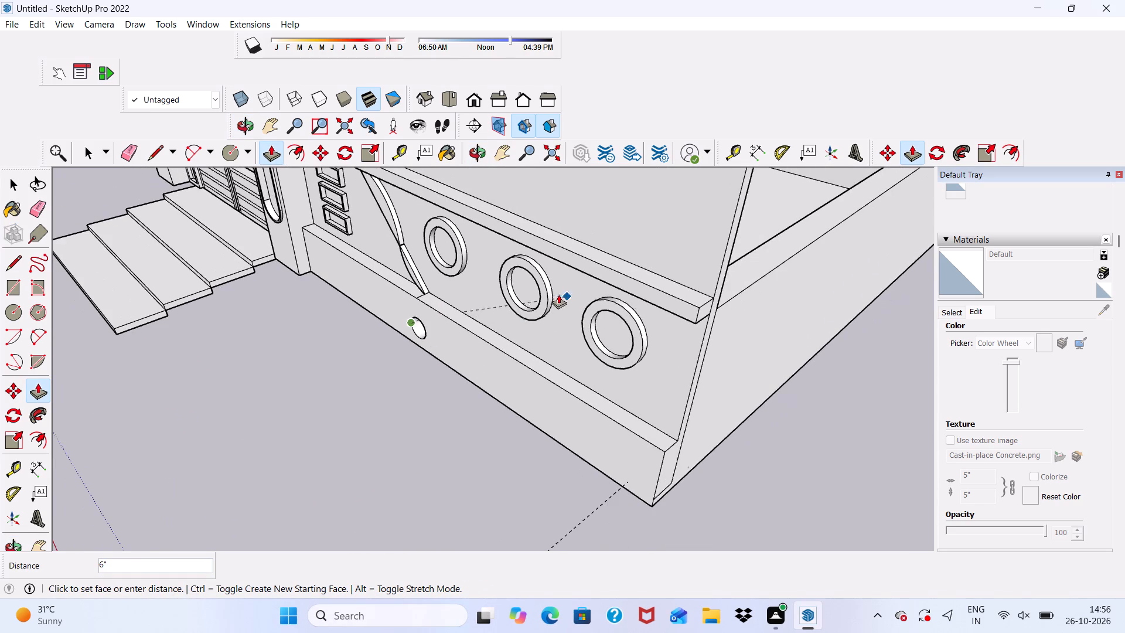
{"action": "scroll", "coordinate": [745, 259], "scroll_direction": "up", "scroll_amount": 5}
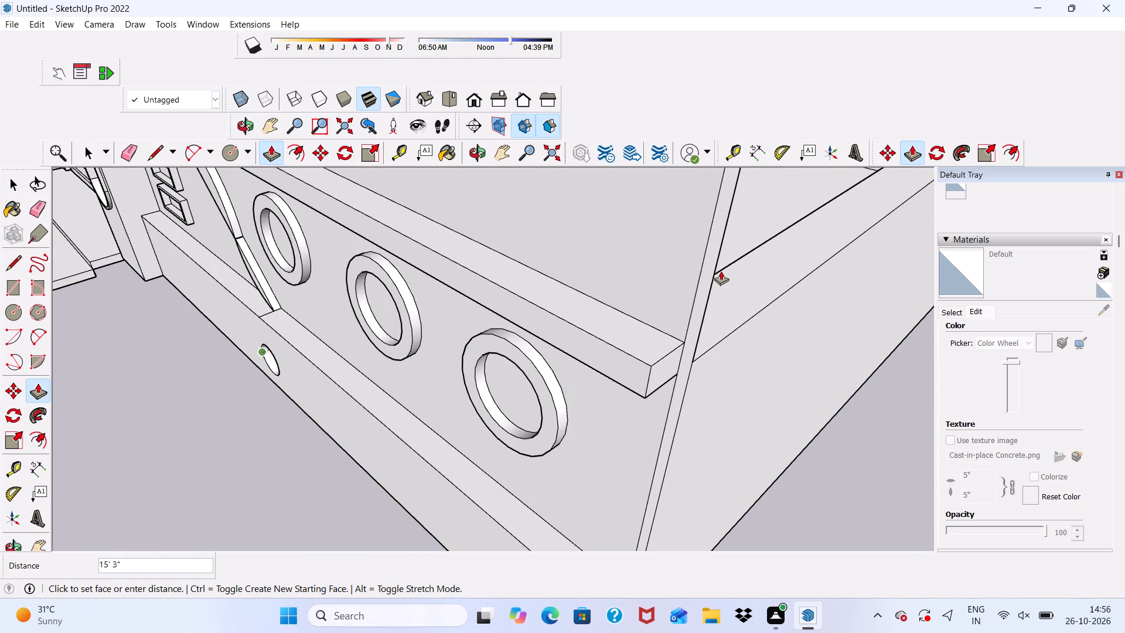
{"action": "scroll", "coordinate": [730, 264], "scroll_direction": "up", "scroll_amount": 10}
{"action": "scroll", "coordinate": [705, 263], "scroll_direction": "down", "scroll_amount": 2}
{"action": "scroll", "coordinate": [705, 292], "scroll_direction": "up", "scroll_amount": 2}
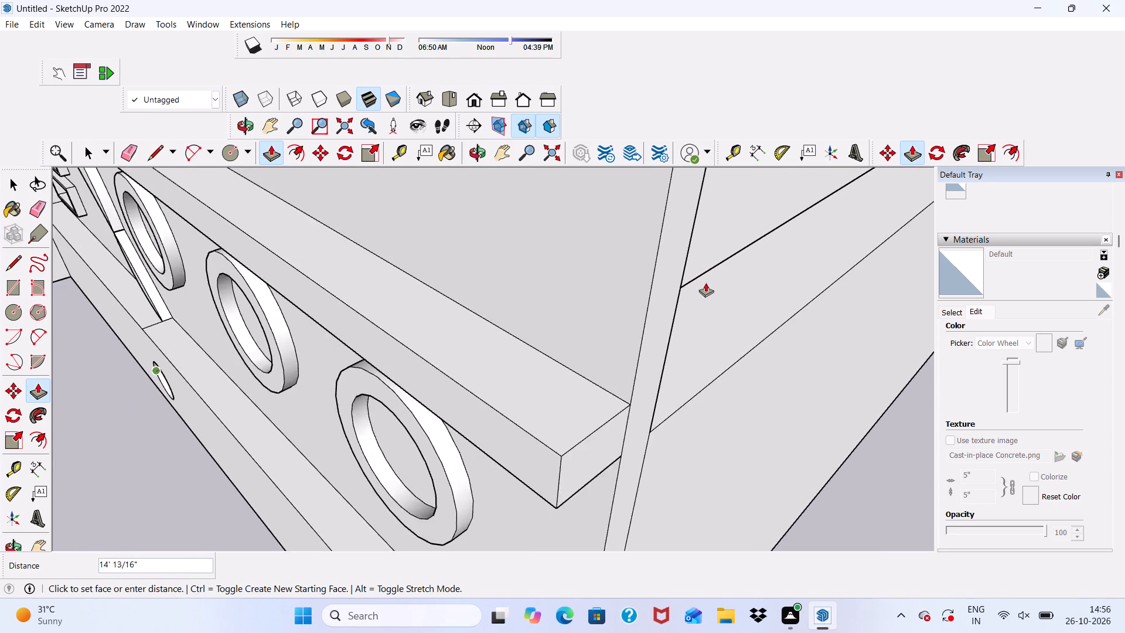
{"action": "scroll", "coordinate": [729, 272], "scroll_direction": "up", "scroll_amount": 7}
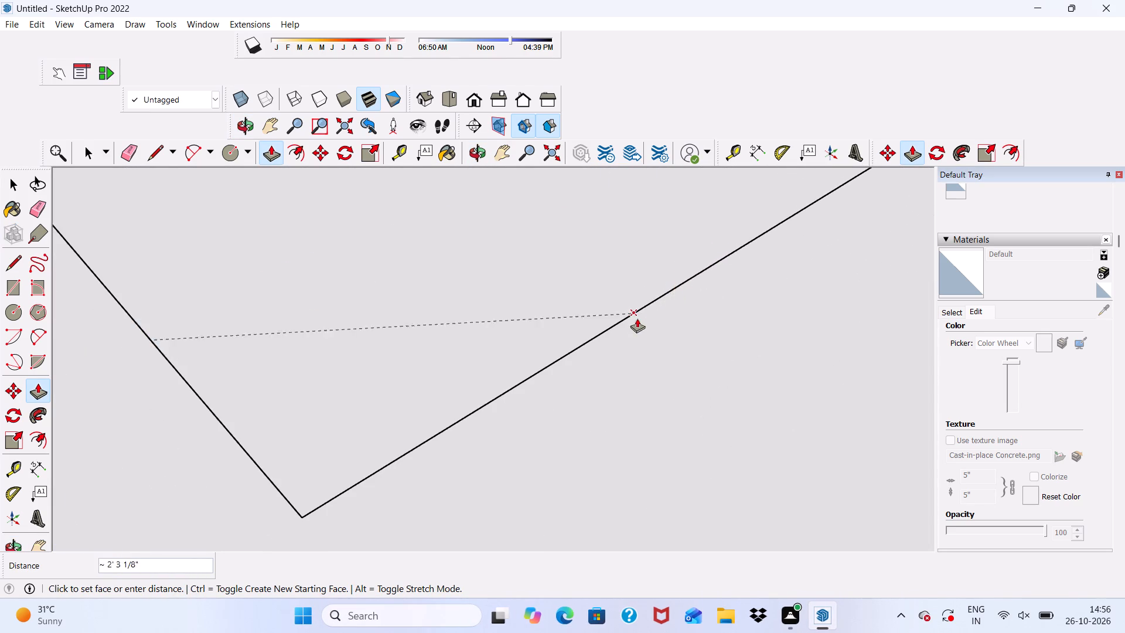
{"action": "scroll", "coordinate": [549, 382], "scroll_direction": "down", "scroll_amount": 4}
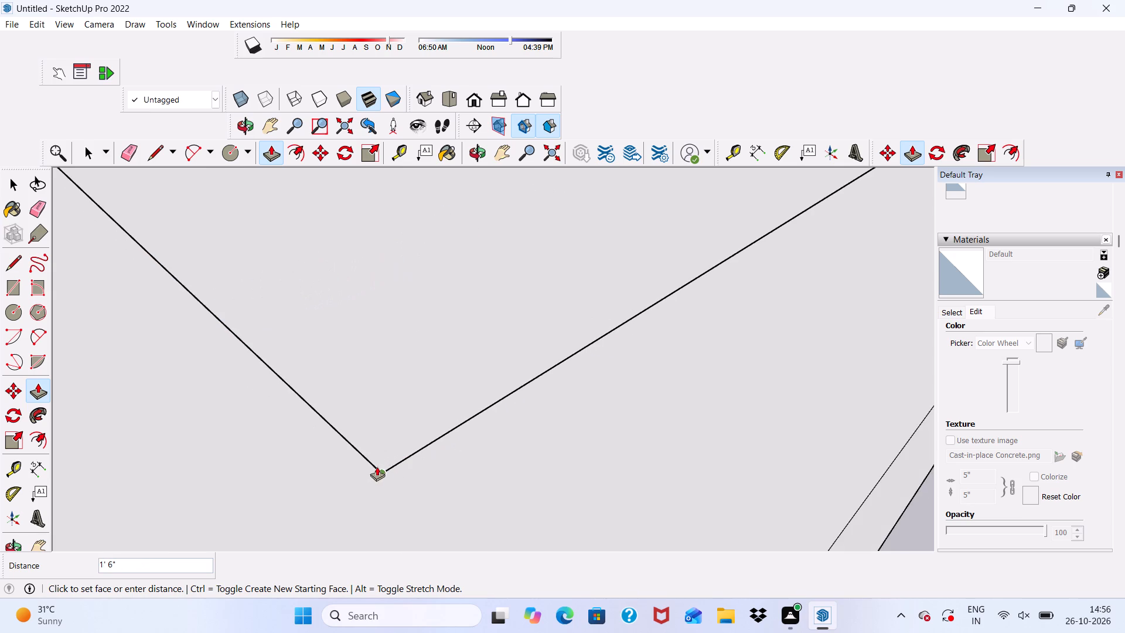
{"action": "scroll", "coordinate": [371, 461], "scroll_direction": "down", "scroll_amount": 1}
{"action": "middle_click_drag", "start_coordinate": [340, 459], "coordinate": [87, 482]}
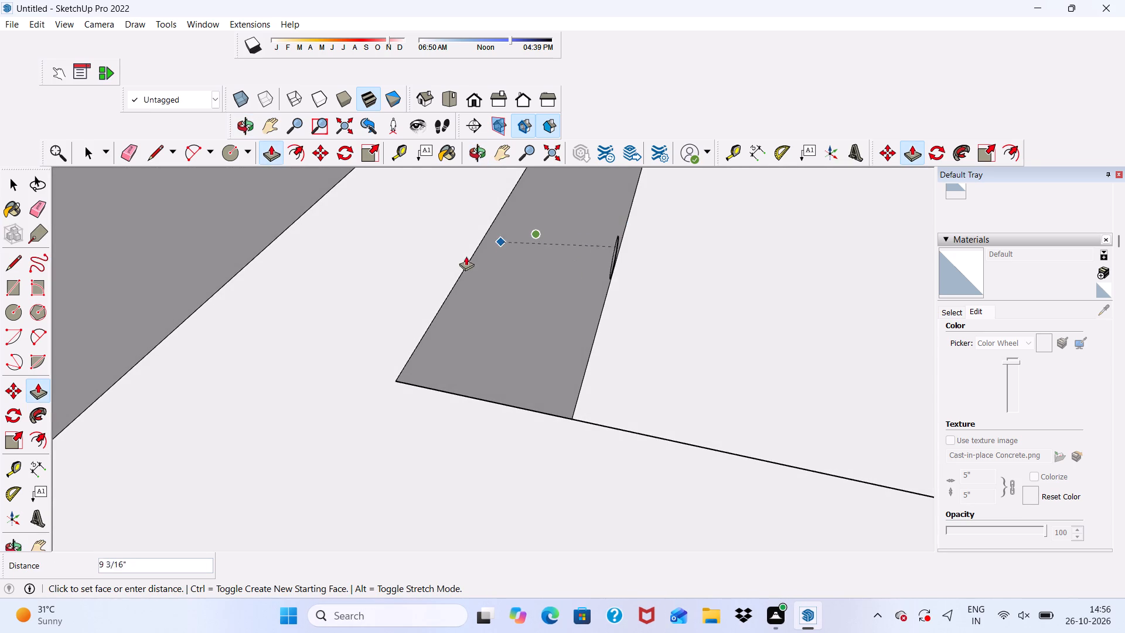
{"action": "left_click", "coordinate": [476, 248]}
{"action": "scroll", "coordinate": [509, 312], "scroll_direction": "down", "scroll_amount": 4}
{"action": "middle_click_drag", "start_coordinate": [540, 351], "coordinate": [816, 229]}
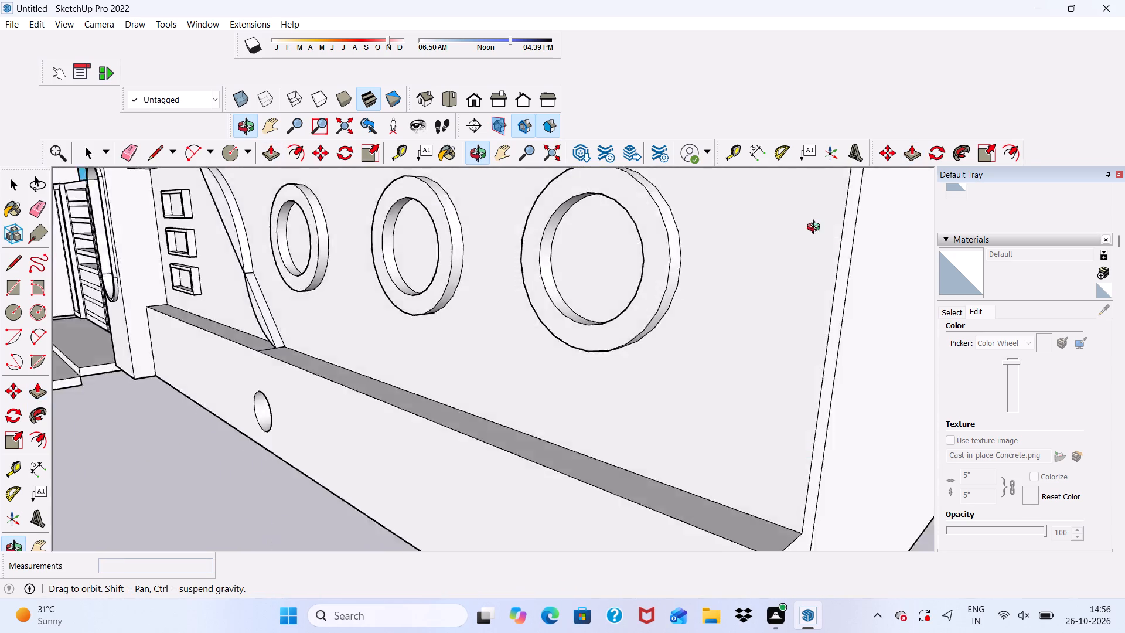
{"action": "middle_click_drag", "start_coordinate": [816, 229], "coordinate": [894, 199]}
{"action": "key", "text": "space"}
Delete the end face inside the plinth's round hole to open it.
{"action": "scroll", "coordinate": [495, 308], "scroll_direction": "down", "scroll_amount": 4}
{"action": "middle_click_drag", "start_coordinate": [495, 358], "coordinate": [694, 343]}
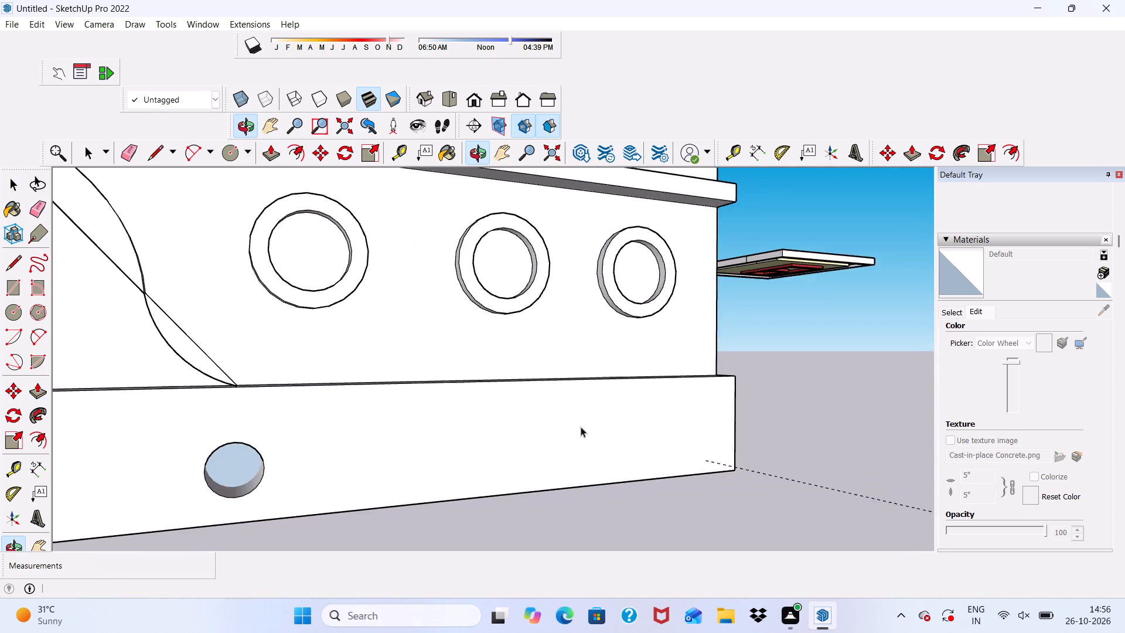
{"action": "scroll", "coordinate": [269, 553], "scroll_direction": "up", "scroll_amount": 5}
{"action": "left_click", "coordinate": [237, 444]}
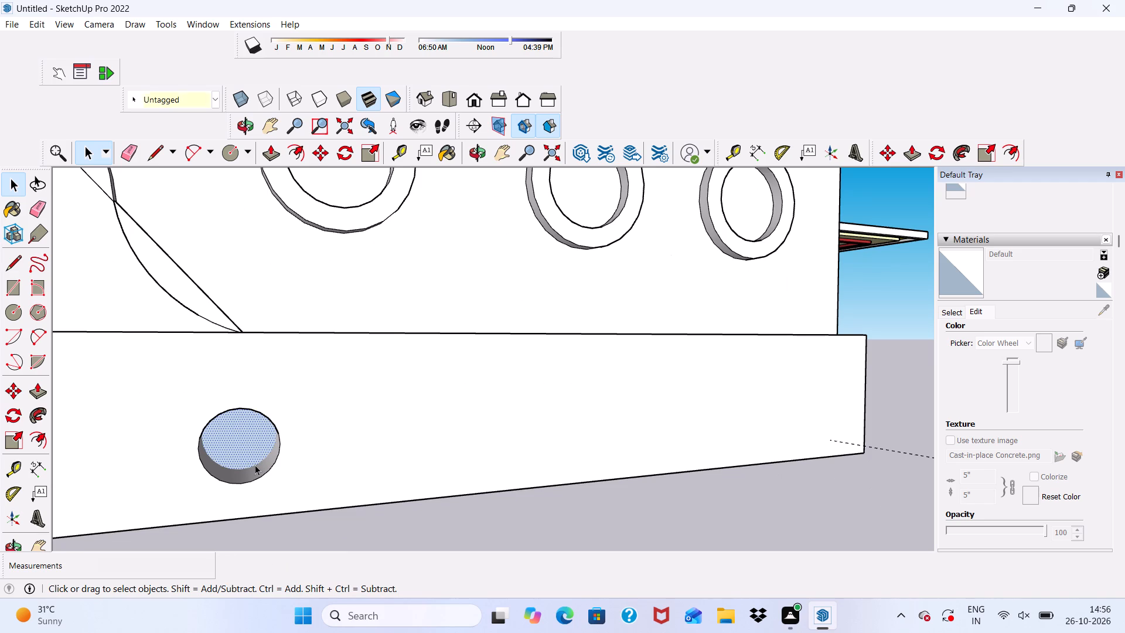
{"action": "key", "text": "Delete"}
Examine the opened plinth hole from below and along the wall face.
{"action": "scroll", "coordinate": [621, 414], "scroll_direction": "down", "scroll_amount": 6}
{"action": "scroll", "coordinate": [469, 360], "scroll_direction": "down", "scroll_amount": 2}
{"action": "middle_click_drag", "start_coordinate": [438, 443], "coordinate": [372, 383]}
{"action": "scroll", "coordinate": [373, 380], "scroll_direction": "up", "scroll_amount": 2}
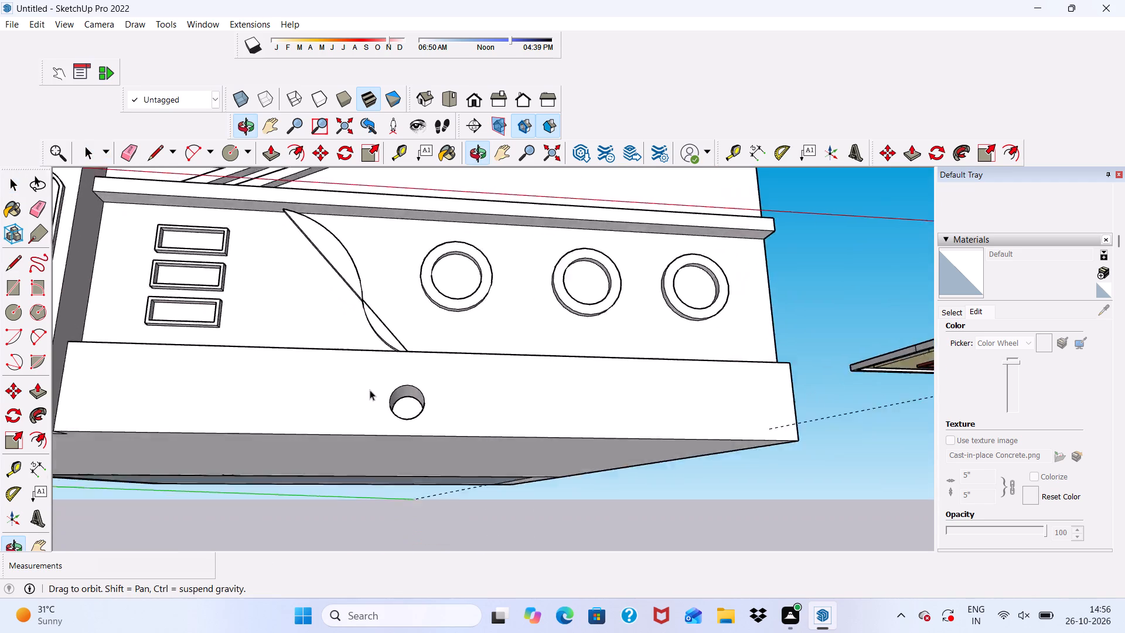
{"action": "scroll", "coordinate": [370, 390], "scroll_direction": "up", "scroll_amount": 10}
{"action": "scroll", "coordinate": [455, 445], "scroll_direction": "down", "scroll_amount": 3}
{"action": "middle_click_drag", "start_coordinate": [503, 468], "coordinate": [185, 516]}
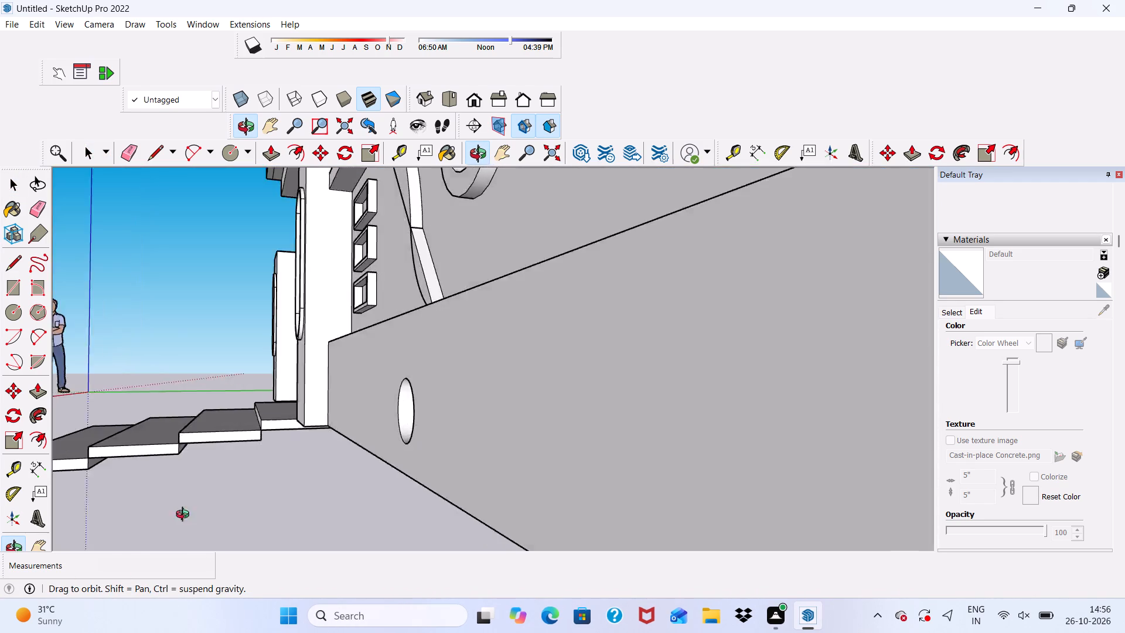
{"action": "middle_click_drag", "start_coordinate": [185, 516], "coordinate": [0, 567]}
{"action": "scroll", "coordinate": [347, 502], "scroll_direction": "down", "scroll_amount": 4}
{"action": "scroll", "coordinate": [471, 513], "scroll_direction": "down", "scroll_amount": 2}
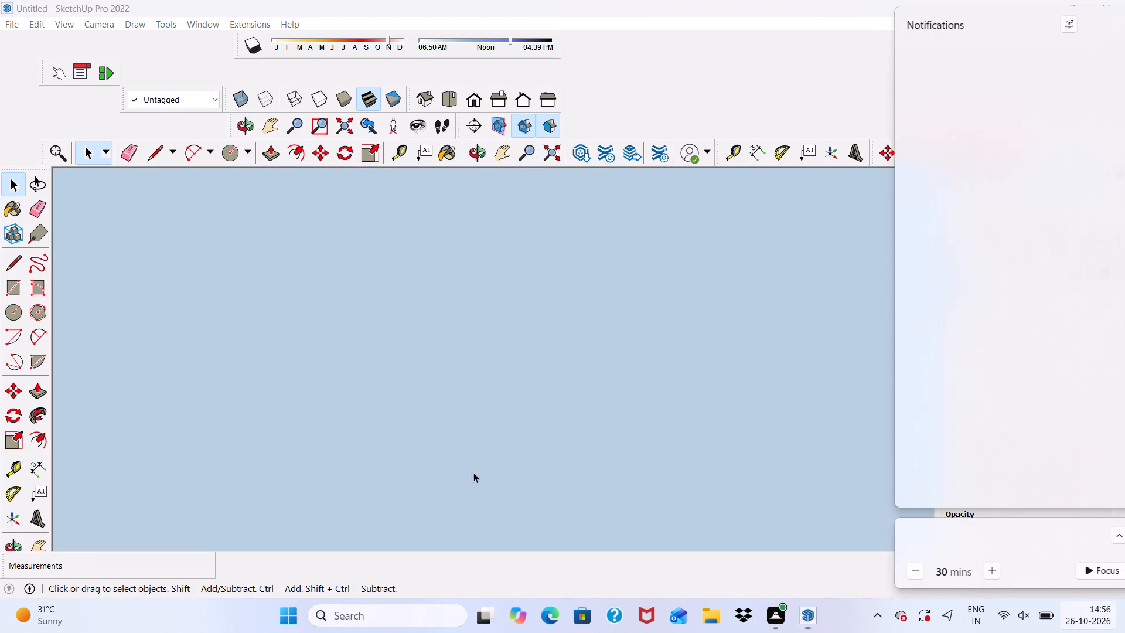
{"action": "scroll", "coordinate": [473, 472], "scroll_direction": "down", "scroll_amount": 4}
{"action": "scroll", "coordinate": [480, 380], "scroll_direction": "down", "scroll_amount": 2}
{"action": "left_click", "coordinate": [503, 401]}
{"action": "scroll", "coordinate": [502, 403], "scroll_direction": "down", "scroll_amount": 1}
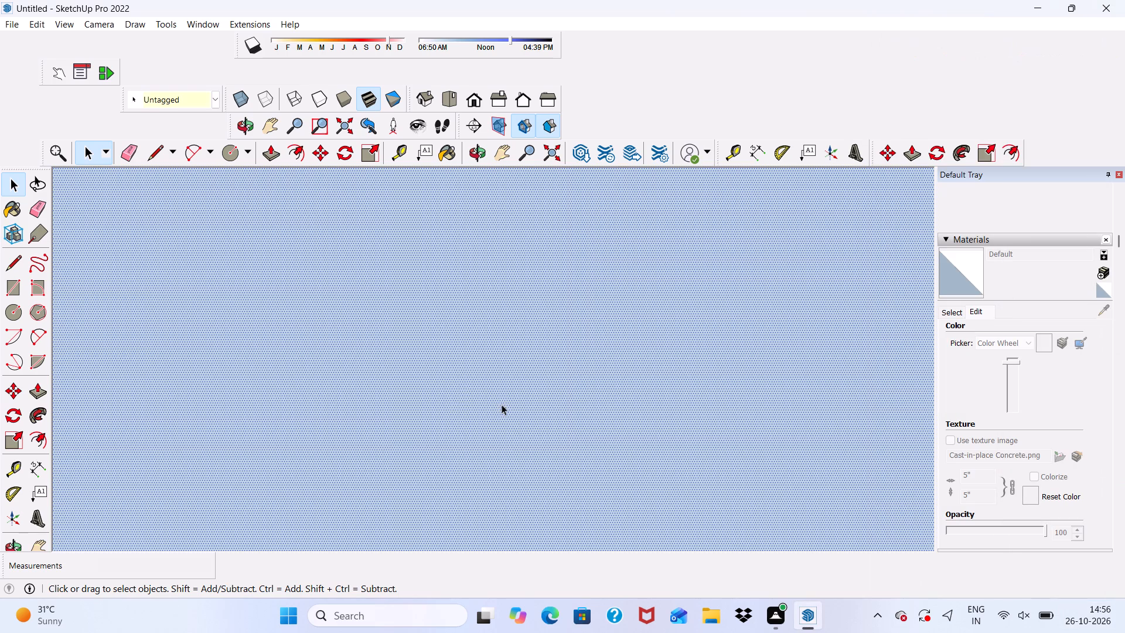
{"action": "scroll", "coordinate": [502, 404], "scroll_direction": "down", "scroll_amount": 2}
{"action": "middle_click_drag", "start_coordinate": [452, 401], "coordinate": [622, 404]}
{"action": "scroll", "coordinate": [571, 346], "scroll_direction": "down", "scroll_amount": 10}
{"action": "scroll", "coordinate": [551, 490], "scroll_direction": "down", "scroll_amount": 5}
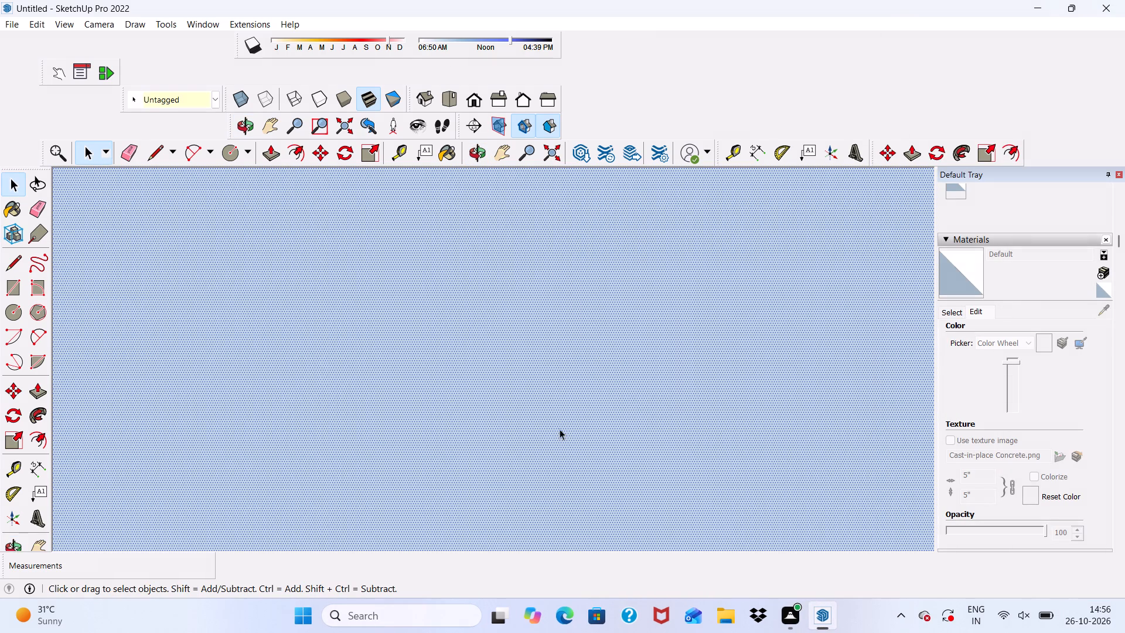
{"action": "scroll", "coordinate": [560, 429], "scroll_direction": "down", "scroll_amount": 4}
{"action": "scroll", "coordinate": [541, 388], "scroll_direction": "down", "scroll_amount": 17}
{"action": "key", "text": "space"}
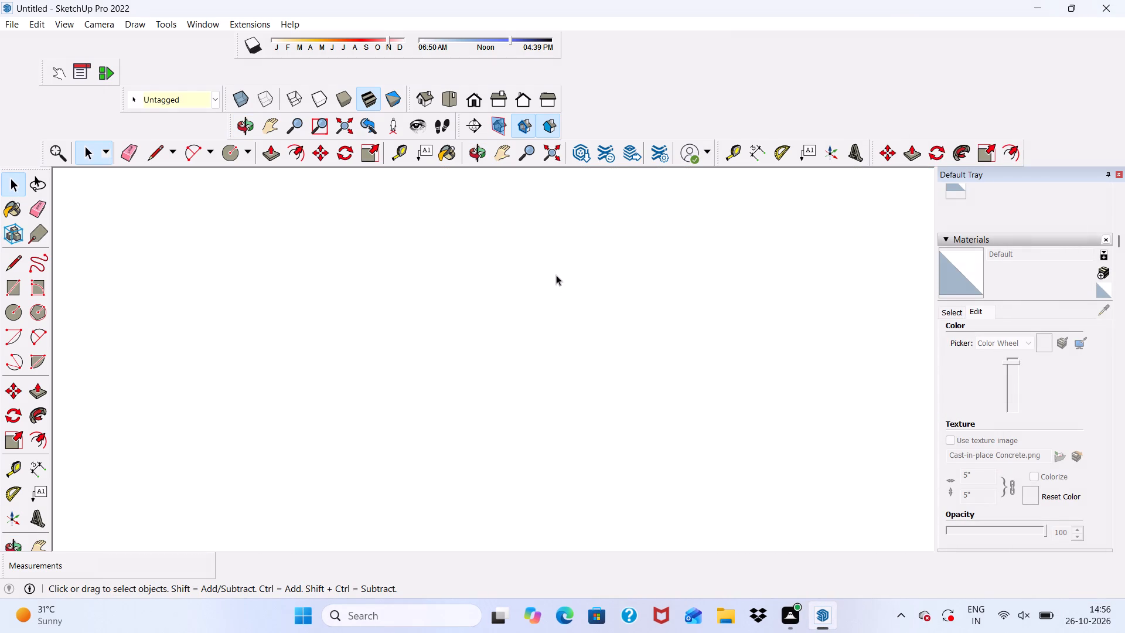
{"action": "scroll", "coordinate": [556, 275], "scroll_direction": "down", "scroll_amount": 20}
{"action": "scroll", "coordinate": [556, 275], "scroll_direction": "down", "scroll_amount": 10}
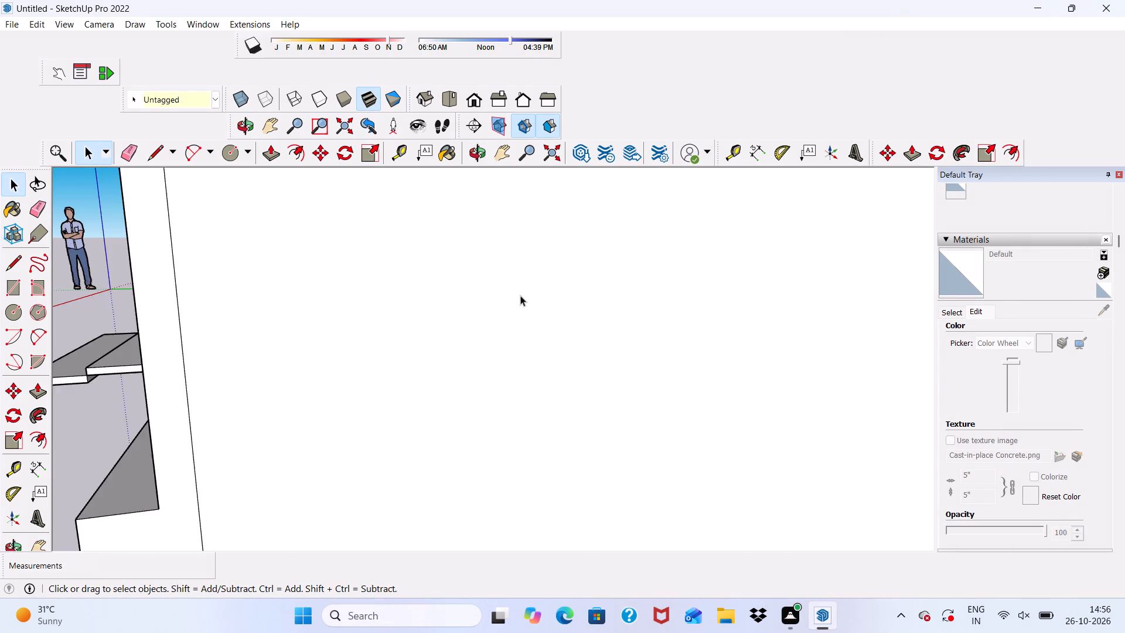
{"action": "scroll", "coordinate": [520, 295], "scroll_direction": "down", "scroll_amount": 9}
Examine the boundary wall with its plinth hole and the house's whole front elevation from several angles.
{"action": "middle_click_drag", "start_coordinate": [461, 328], "coordinate": [691, 313]}
{"action": "scroll", "coordinate": [458, 341], "scroll_direction": "down", "scroll_amount": 4}
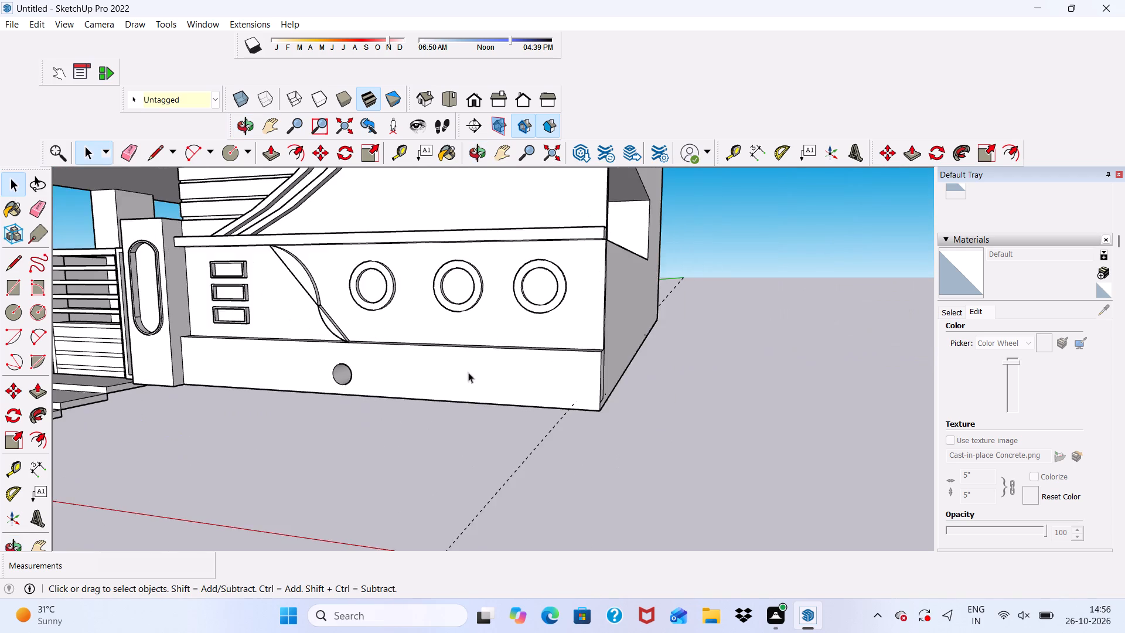
{"action": "scroll", "coordinate": [440, 372], "scroll_direction": "down", "scroll_amount": 1}
{"action": "middle_click_drag", "start_coordinate": [440, 372], "coordinate": [565, 355]}
{"action": "scroll", "coordinate": [206, 417], "scroll_direction": "up", "scroll_amount": 3}
{"action": "scroll", "coordinate": [223, 390], "scroll_direction": "down", "scroll_amount": 12}
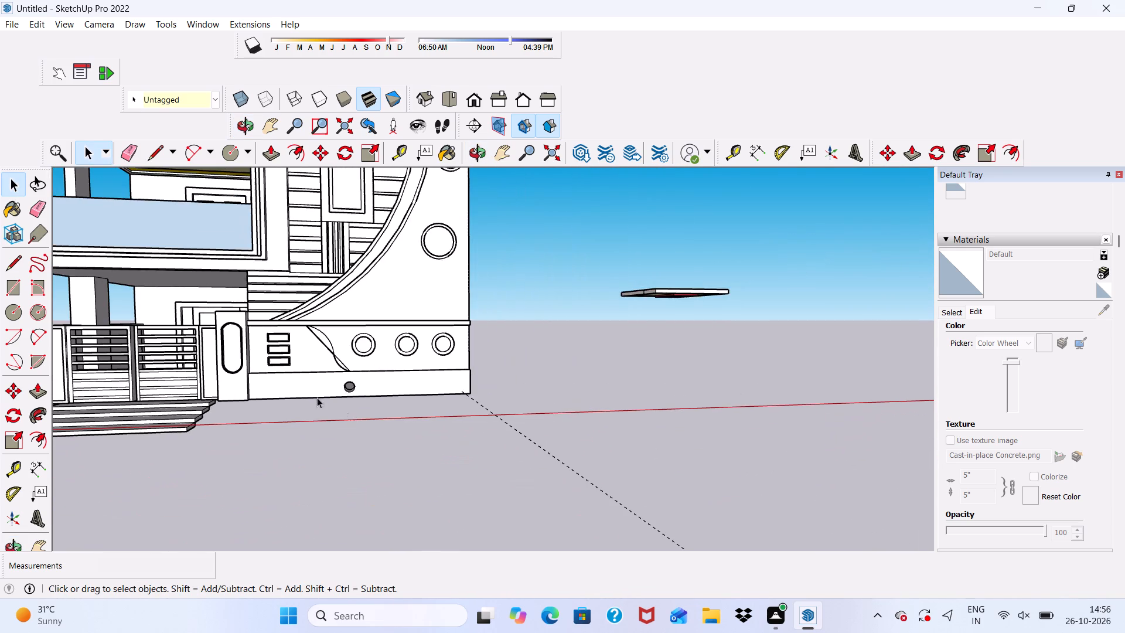
{"action": "middle_click_drag", "start_coordinate": [229, 392], "coordinate": [230, 417]}
{"action": "scroll", "coordinate": [258, 352], "scroll_direction": "down", "scroll_amount": 1}
{"action": "scroll", "coordinate": [196, 360], "scroll_direction": "up", "scroll_amount": 5}
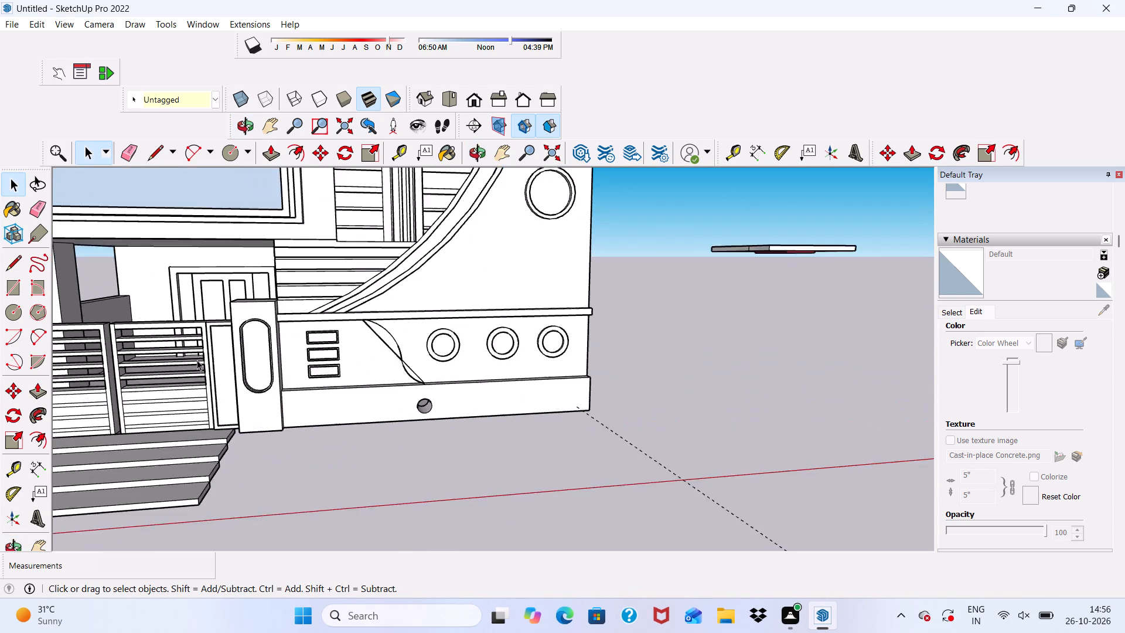
{"action": "scroll", "coordinate": [197, 360], "scroll_direction": "up", "scroll_amount": 1}
{"action": "scroll", "coordinate": [198, 363], "scroll_direction": "down", "scroll_amount": 6}
{"action": "scroll", "coordinate": [144, 343], "scroll_direction": "down", "scroll_amount": 9}
{"action": "scroll", "coordinate": [254, 299], "scroll_direction": "up", "scroll_amount": 5}
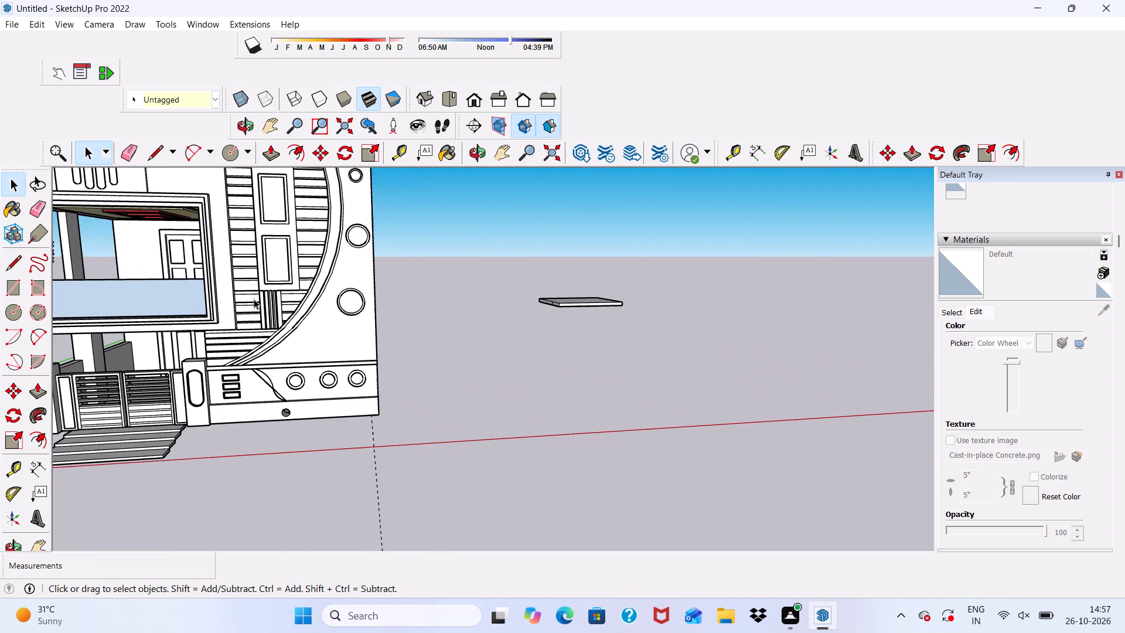
{"action": "scroll", "coordinate": [254, 299], "scroll_direction": "down", "scroll_amount": 5}
{"action": "scroll", "coordinate": [281, 298], "scroll_direction": "up", "scroll_amount": 5}
{"action": "scroll", "coordinate": [281, 298], "scroll_direction": "down", "scroll_amount": 5}
{"action": "middle_click_drag", "start_coordinate": [281, 294], "coordinate": [283, 258]}
{"action": "scroll", "coordinate": [284, 261], "scroll_direction": "up", "scroll_amount": 1}
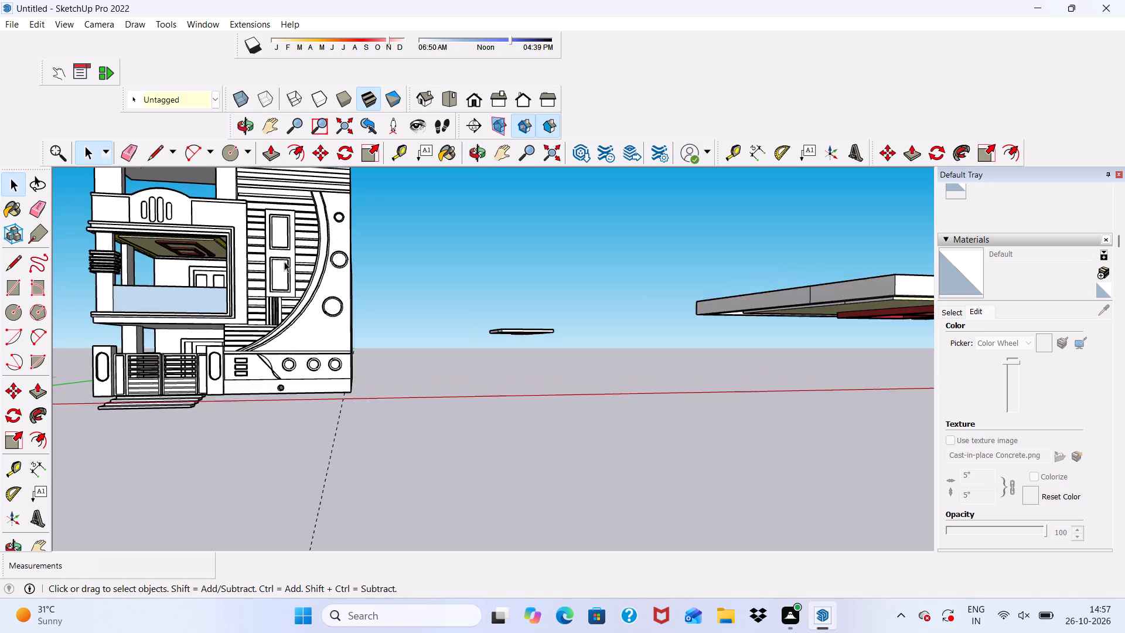
{"action": "scroll", "coordinate": [284, 261], "scroll_direction": "down", "scroll_amount": 5}
{"action": "scroll", "coordinate": [332, 222], "scroll_direction": "down", "scroll_amount": 2}
{"action": "middle_click_drag", "start_coordinate": [332, 222], "coordinate": [339, 339]}
{"action": "scroll", "coordinate": [330, 332], "scroll_direction": "up", "scroll_amount": 5}
{"action": "scroll", "coordinate": [248, 316], "scroll_direction": "down", "scroll_amount": 5}
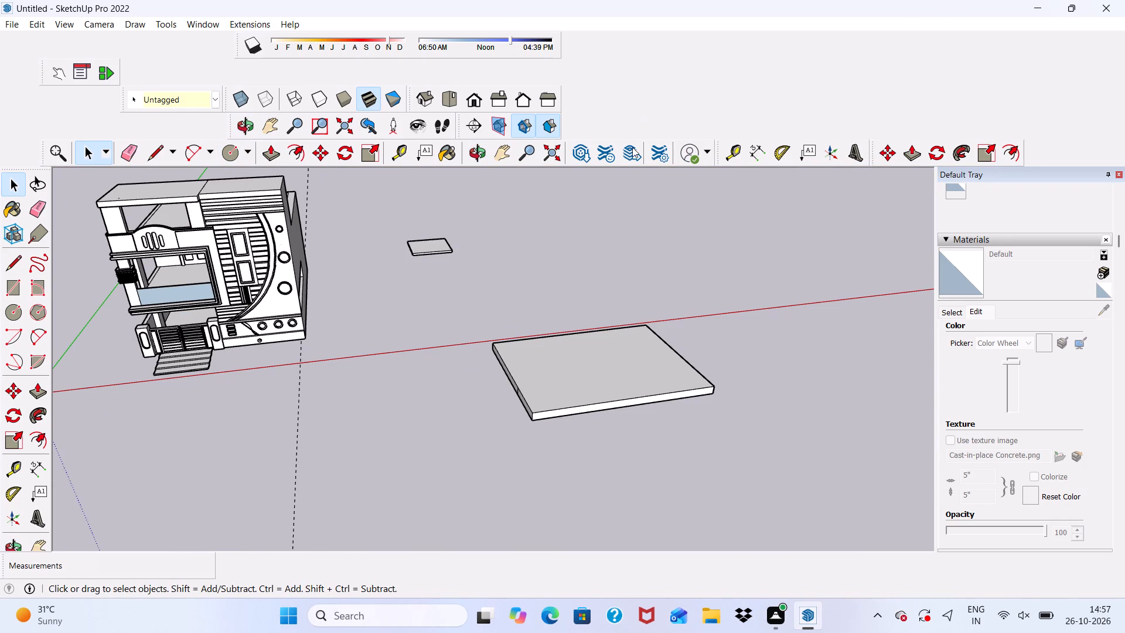
Erase the dashed guide line running along the ground from the house's outer front corner.
{"action": "left_click", "coordinate": [128, 152]}
{"action": "scroll", "coordinate": [350, 494], "scroll_direction": "up", "scroll_amount": 2}
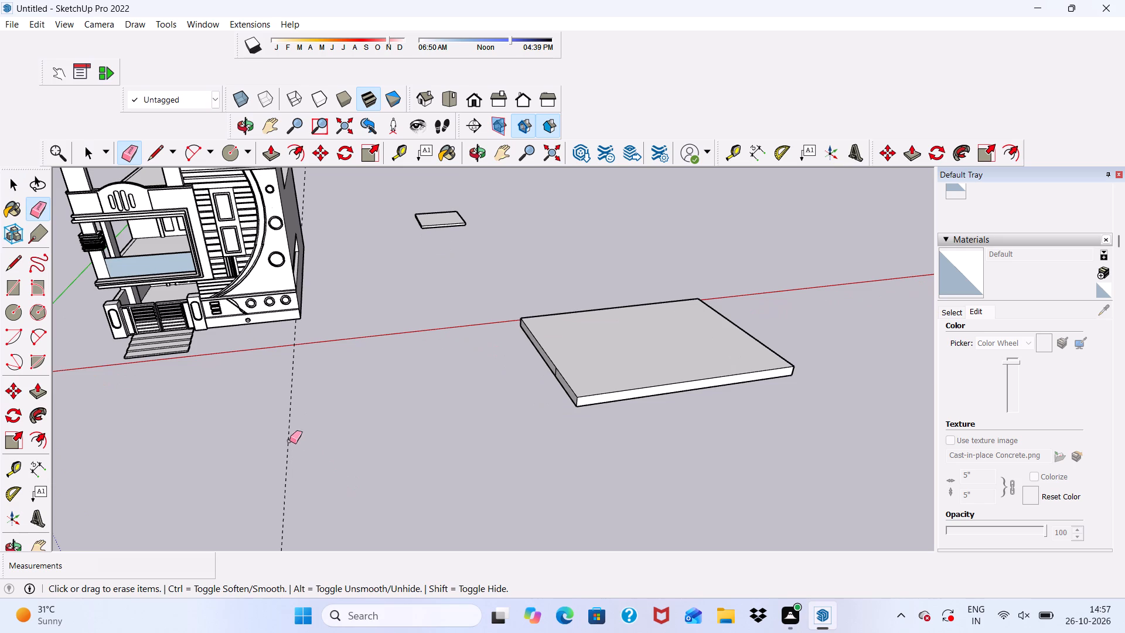
{"action": "left_click_drag", "start_coordinate": [282, 437], "coordinate": [319, 460]}
{"action": "left_click_drag", "start_coordinate": [275, 419], "coordinate": [295, 443]}
{"action": "scroll", "coordinate": [295, 394], "scroll_direction": "down", "scroll_amount": 4}
{"action": "scroll", "coordinate": [227, 320], "scroll_direction": "up", "scroll_amount": 2}
{"action": "key", "text": "space"}
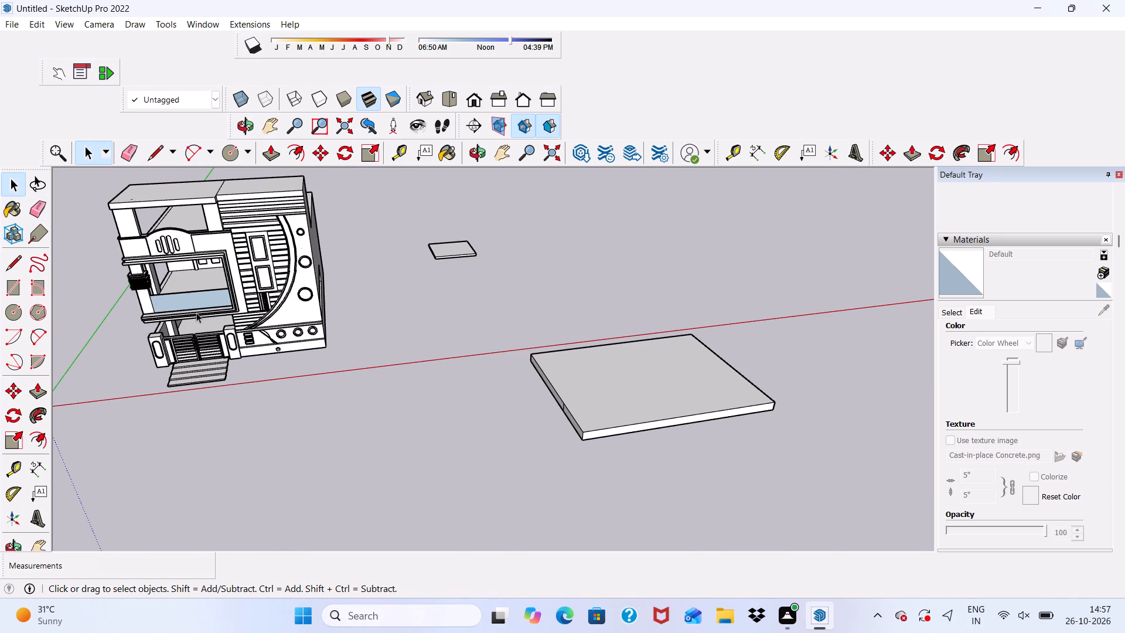
Examine the facade's curved band, slatted panel and round openings above the boundary wall.
{"action": "scroll", "coordinate": [196, 308], "scroll_direction": "up", "scroll_amount": 3}
{"action": "scroll", "coordinate": [196, 306], "scroll_direction": "down", "scroll_amount": 1}
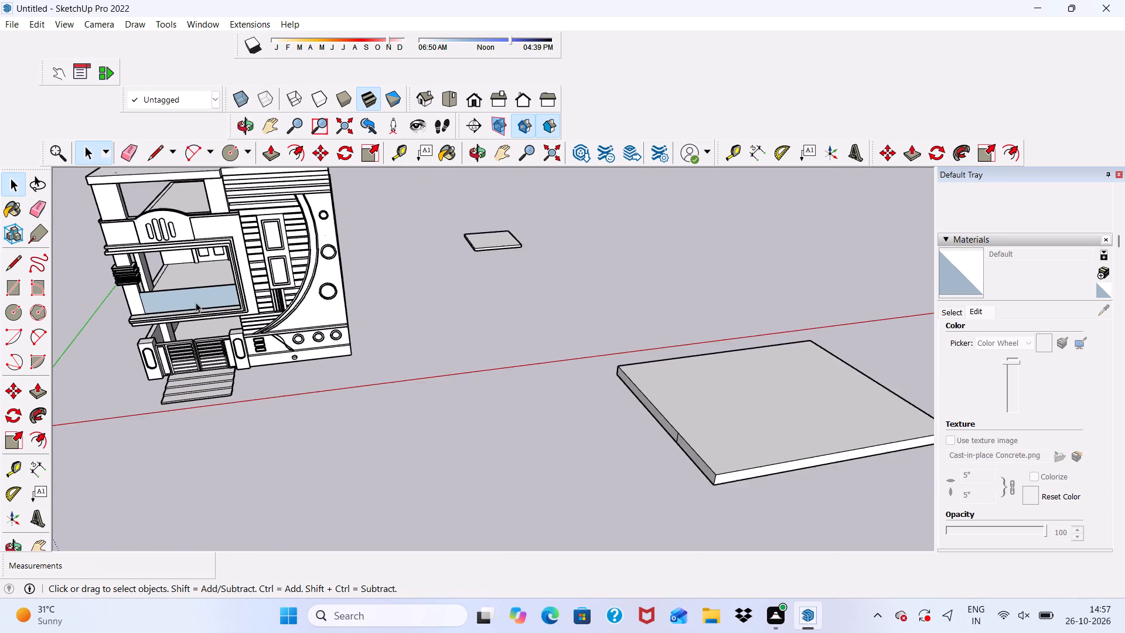
{"action": "scroll", "coordinate": [214, 283], "scroll_direction": "up", "scroll_amount": 9}
{"action": "scroll", "coordinate": [336, 311], "scroll_direction": "up", "scroll_amount": 5}
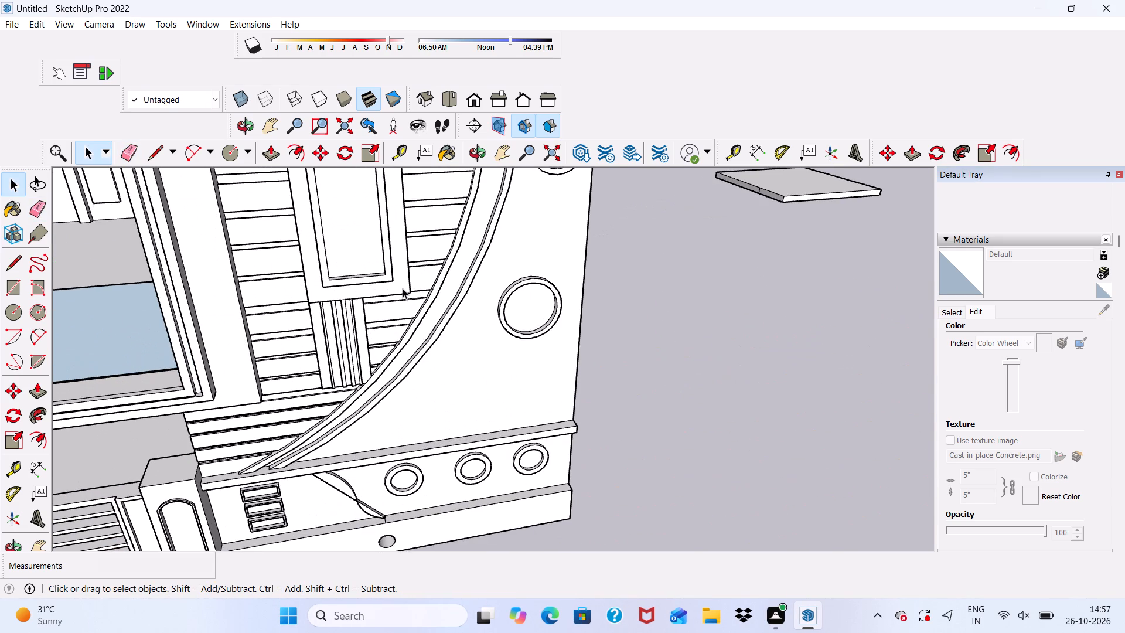
{"action": "scroll", "coordinate": [403, 288], "scroll_direction": "up", "scroll_amount": 4}
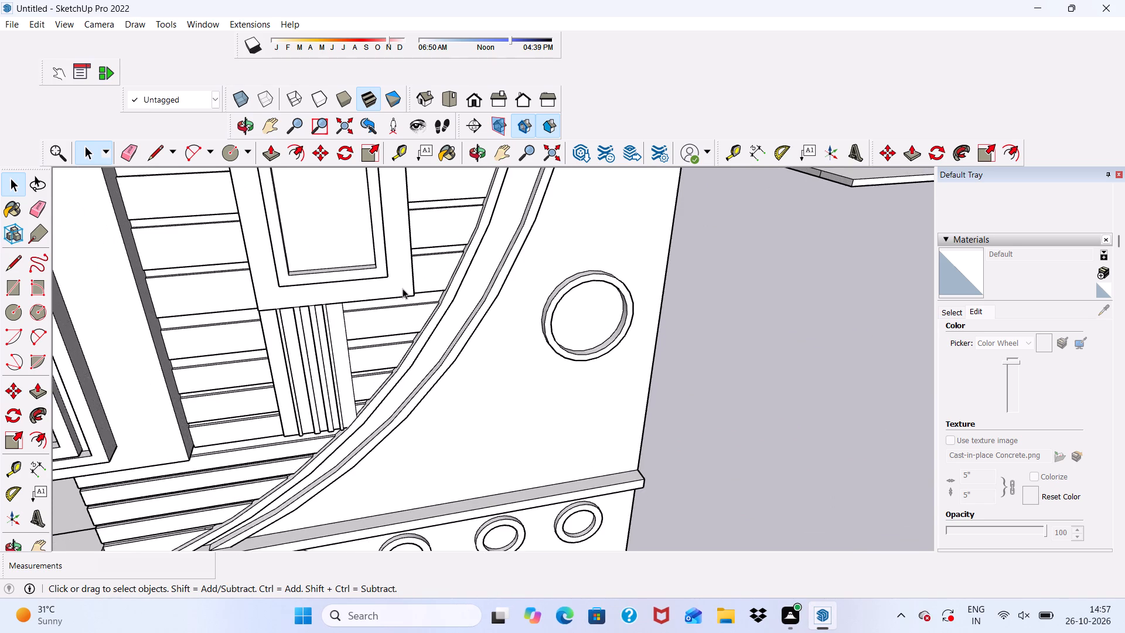
{"action": "scroll", "coordinate": [405, 313], "scroll_direction": "down", "scroll_amount": 4}
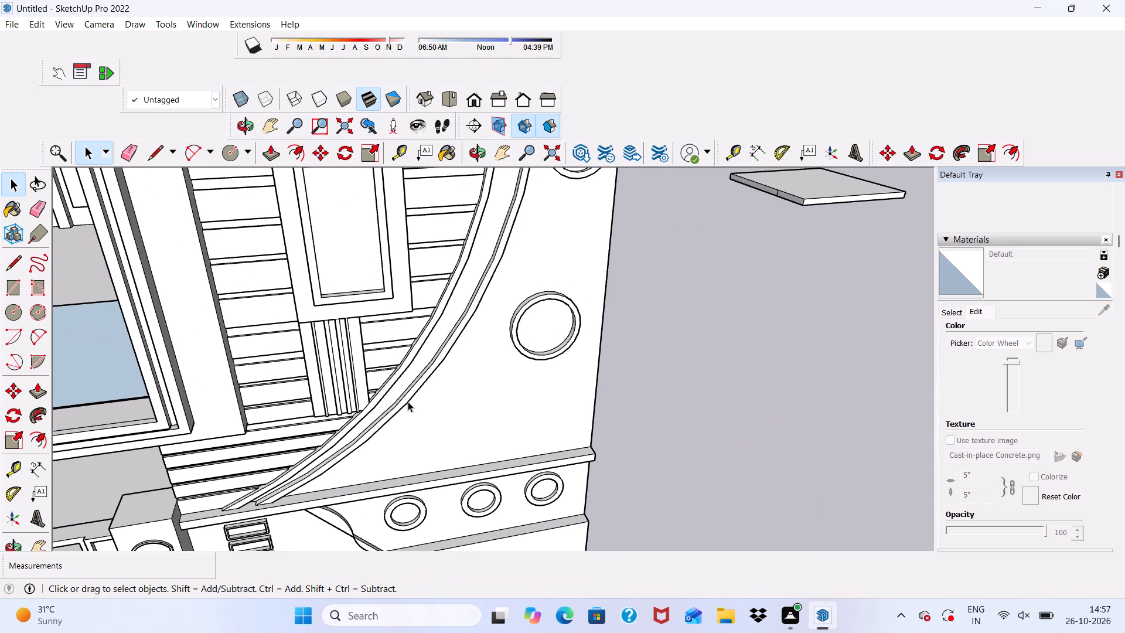
{"action": "scroll", "coordinate": [408, 402], "scroll_direction": "down", "scroll_amount": 1}
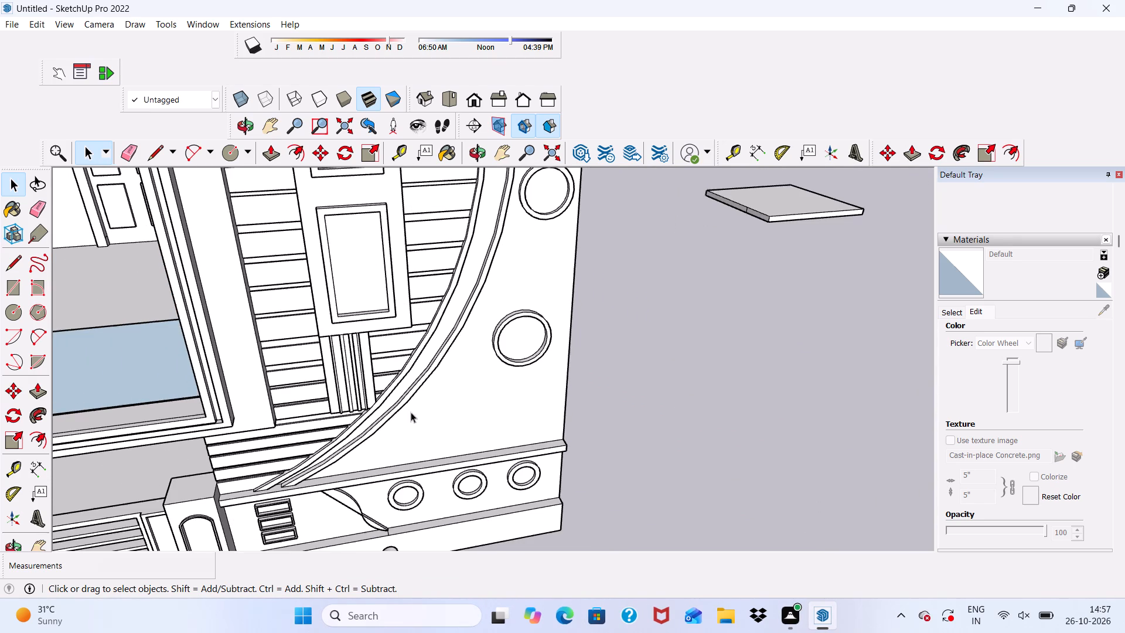
{"action": "scroll", "coordinate": [245, 363], "scroll_direction": "down", "scroll_amount": 17}
{"action": "scroll", "coordinate": [179, 254], "scroll_direction": "up", "scroll_amount": 3}
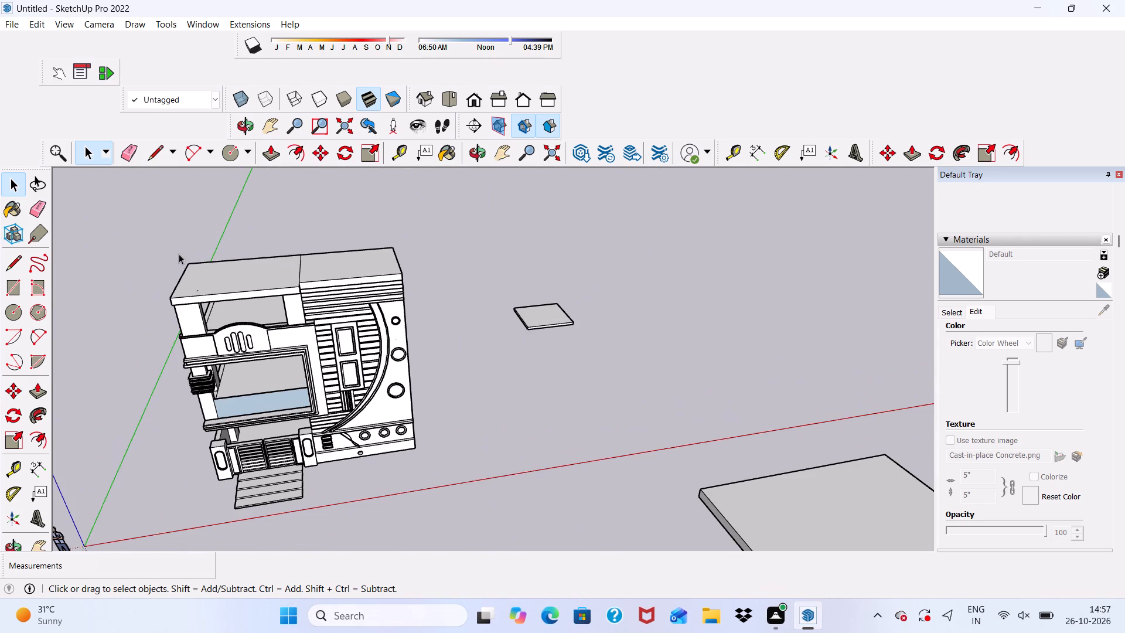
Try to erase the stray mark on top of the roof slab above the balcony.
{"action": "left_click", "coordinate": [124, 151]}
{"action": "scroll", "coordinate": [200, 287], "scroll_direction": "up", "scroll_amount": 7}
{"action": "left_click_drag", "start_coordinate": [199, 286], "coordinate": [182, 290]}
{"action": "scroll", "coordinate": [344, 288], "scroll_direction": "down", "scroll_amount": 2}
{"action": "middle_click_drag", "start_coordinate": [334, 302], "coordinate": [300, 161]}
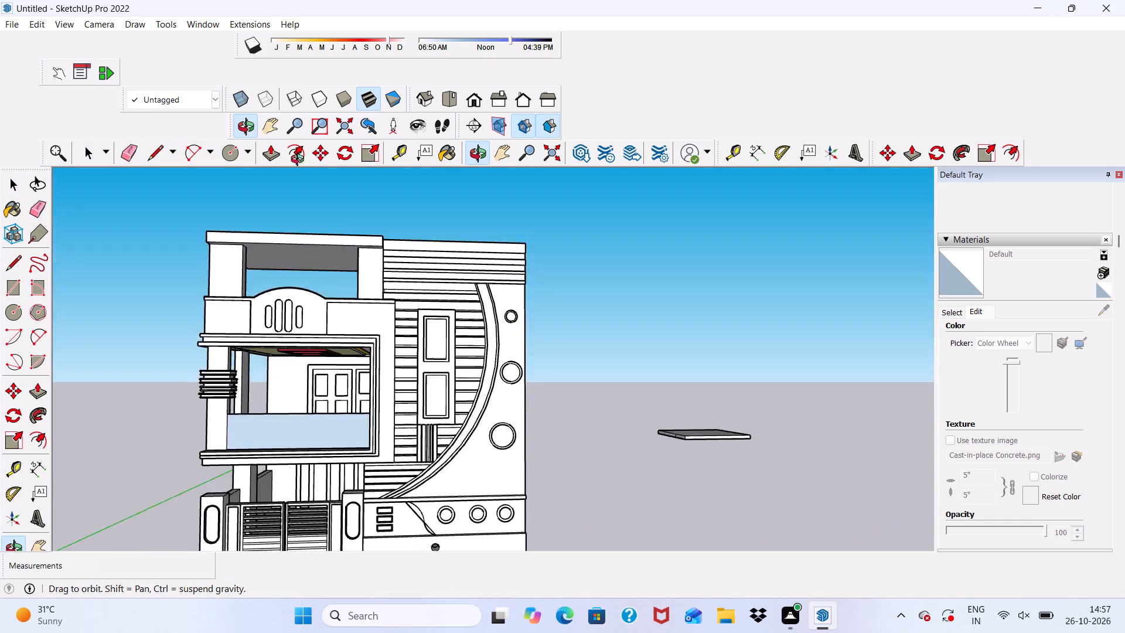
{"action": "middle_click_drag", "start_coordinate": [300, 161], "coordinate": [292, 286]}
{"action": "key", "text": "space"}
Erase the stray short edges at the roof slab's front corner, above the balcony's outer pillar.
{"action": "scroll", "coordinate": [242, 258], "scroll_direction": "up", "scroll_amount": 3}
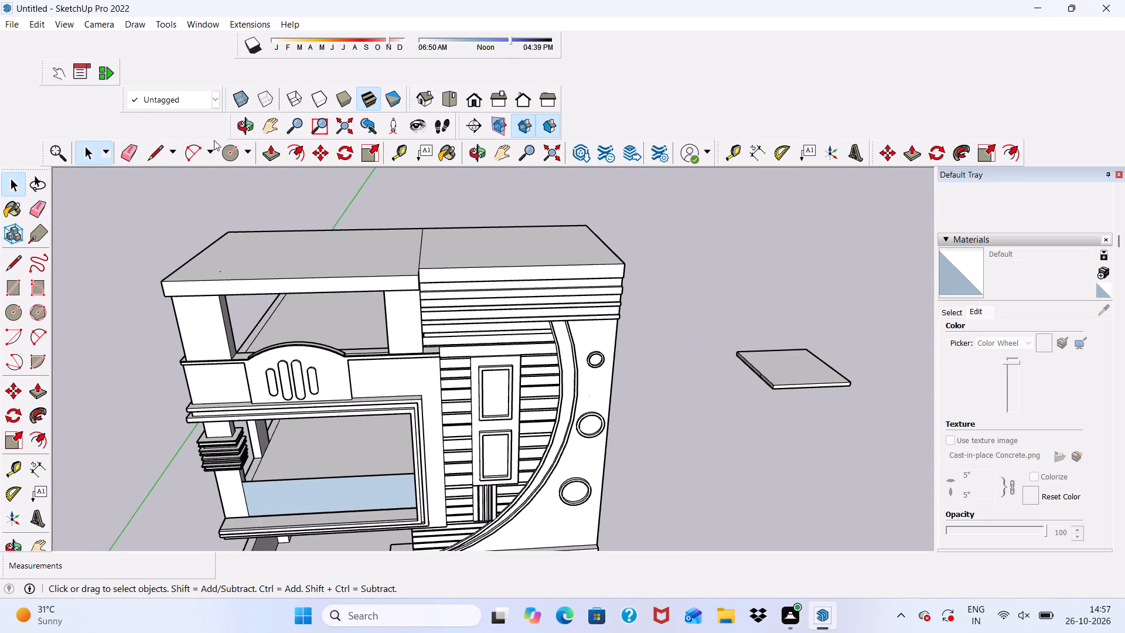
{"action": "scroll", "coordinate": [280, 154], "scroll_direction": "up", "scroll_amount": 2}
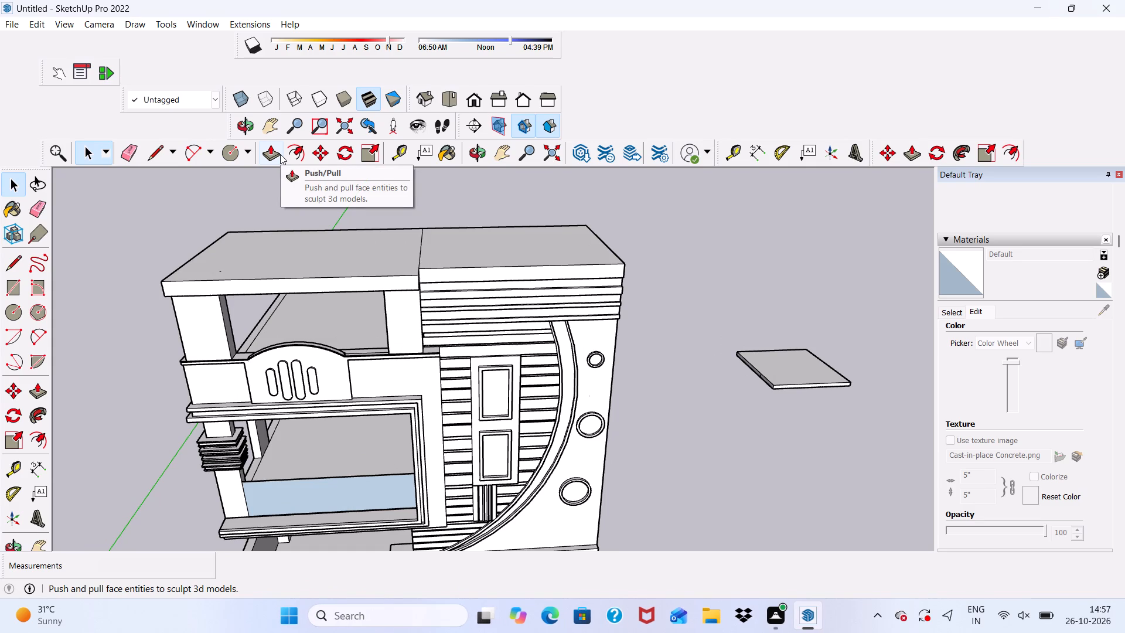
{"action": "scroll", "coordinate": [280, 154], "scroll_direction": "up", "scroll_amount": 2}
{"action": "scroll", "coordinate": [282, 173], "scroll_direction": "down", "scroll_amount": 4}
{"action": "middle_click_drag", "start_coordinate": [294, 188], "coordinate": [309, 132]}
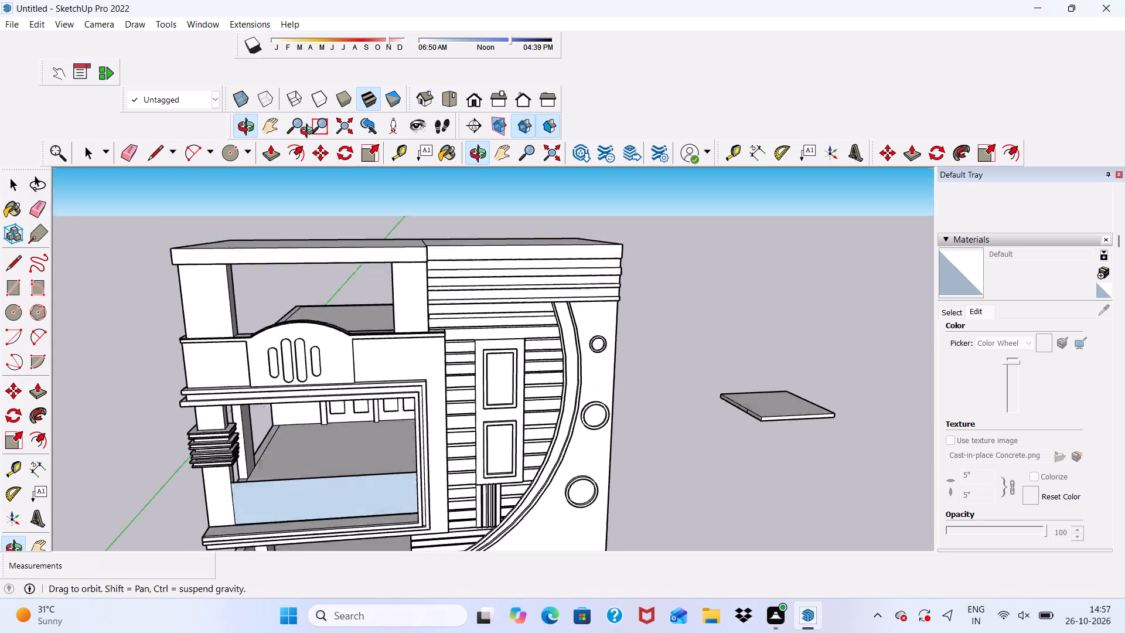
{"action": "middle_click_drag", "start_coordinate": [309, 132], "coordinate": [469, 96]}
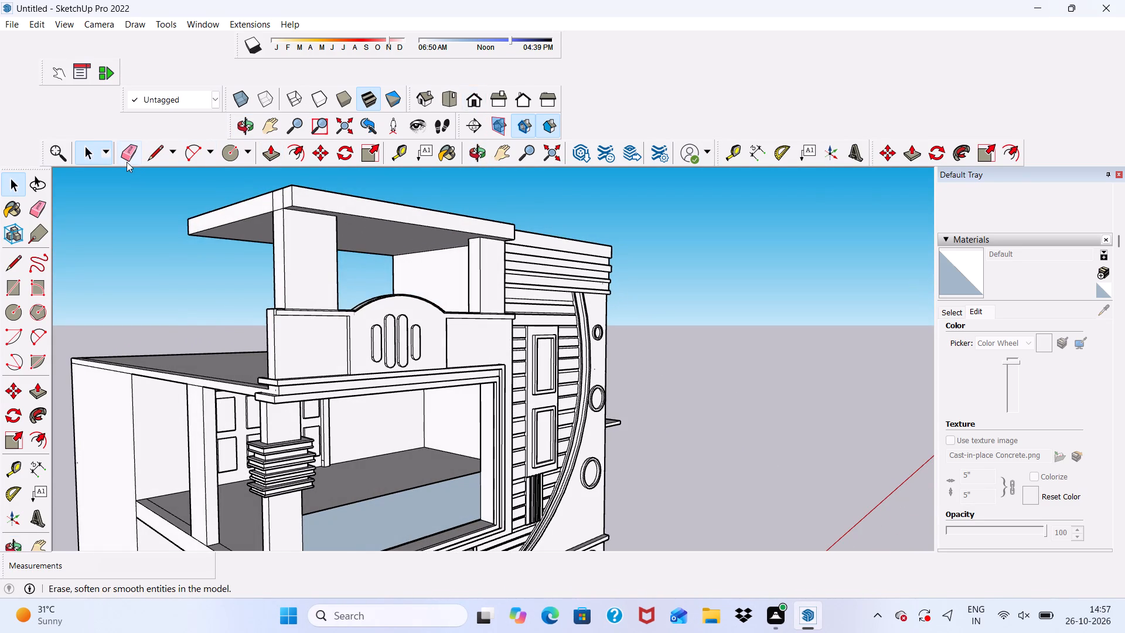
{"action": "left_click", "coordinate": [126, 152]}
{"action": "scroll", "coordinate": [244, 210], "scroll_direction": "up", "scroll_amount": 5}
{"action": "scroll", "coordinate": [289, 259], "scroll_direction": "up", "scroll_amount": 4}
{"action": "left_click_drag", "start_coordinate": [285, 171], "coordinate": [291, 174]}
{"action": "left_click_drag", "start_coordinate": [307, 178], "coordinate": [306, 191]}
{"action": "scroll", "coordinate": [305, 212], "scroll_direction": "down", "scroll_amount": 3}
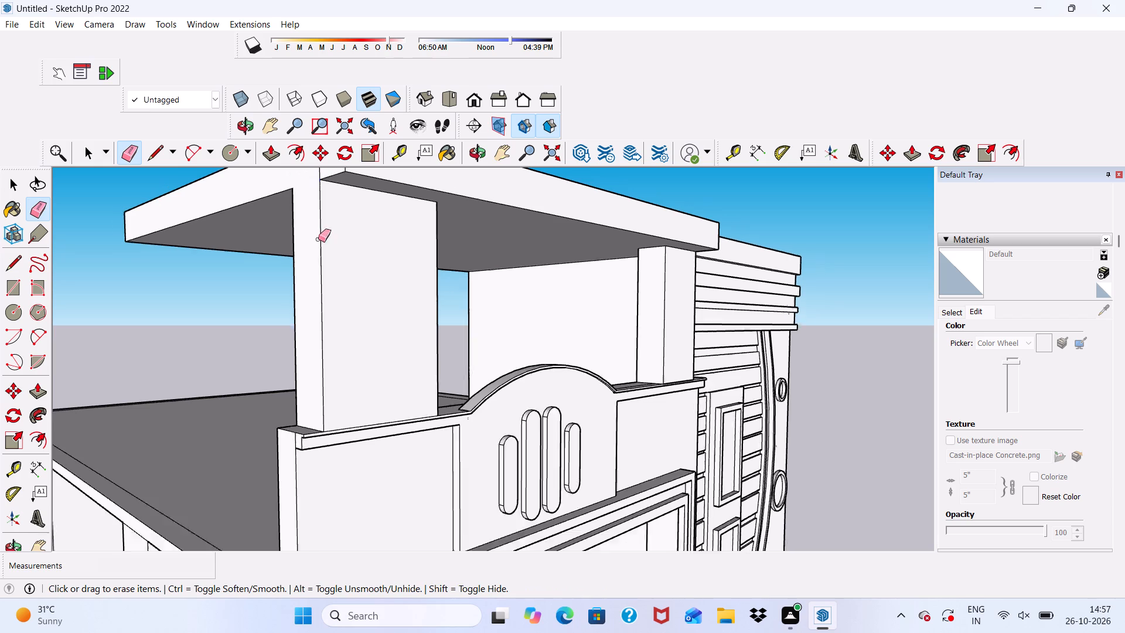
{"action": "scroll", "coordinate": [318, 239], "scroll_direction": "down", "scroll_amount": 2}
{"action": "scroll", "coordinate": [304, 172], "scroll_direction": "up", "scroll_amount": 4}
{"action": "left_click_drag", "start_coordinate": [320, 190], "coordinate": [326, 191]}
{"action": "scroll", "coordinate": [331, 188], "scroll_direction": "down", "scroll_amount": 5}
{"action": "scroll", "coordinate": [372, 247], "scroll_direction": "down", "scroll_amount": 1}
{"action": "key", "text": "space"}
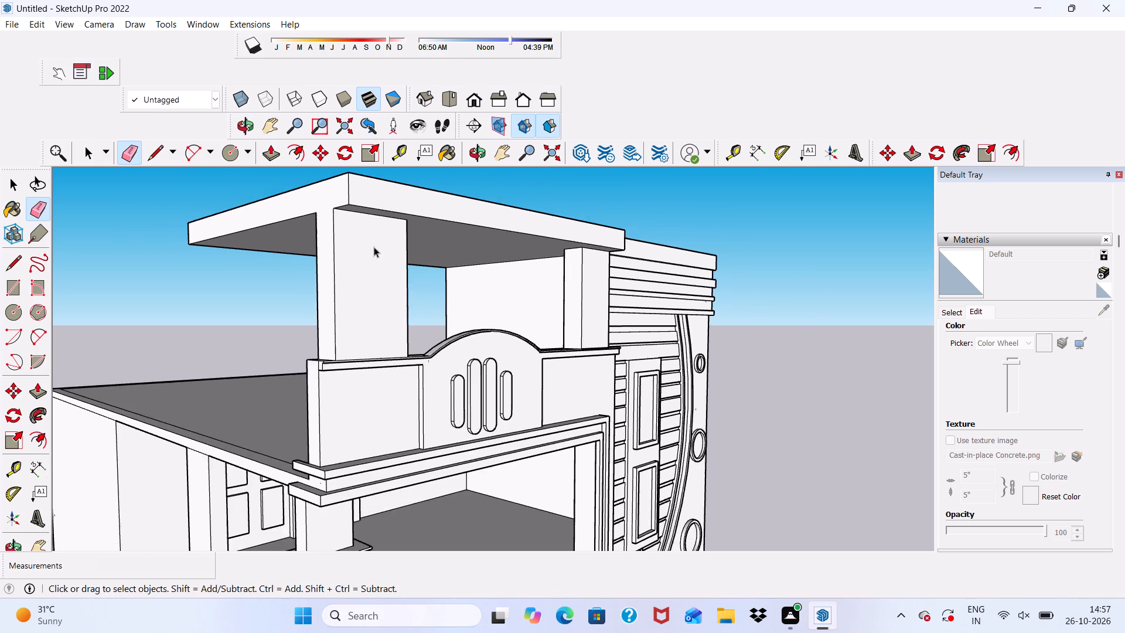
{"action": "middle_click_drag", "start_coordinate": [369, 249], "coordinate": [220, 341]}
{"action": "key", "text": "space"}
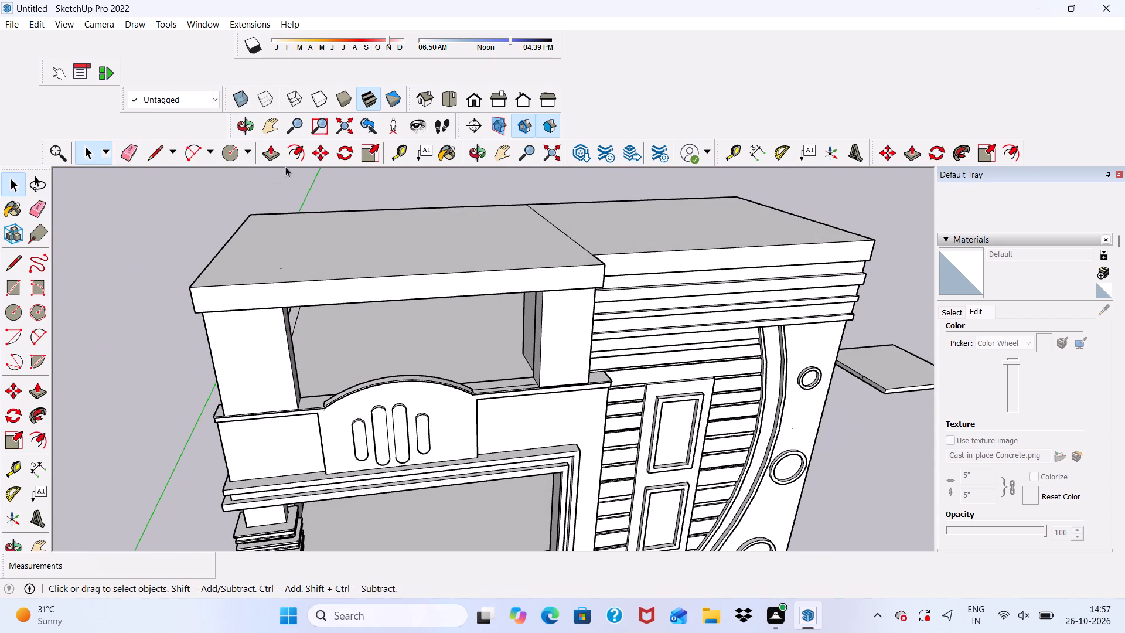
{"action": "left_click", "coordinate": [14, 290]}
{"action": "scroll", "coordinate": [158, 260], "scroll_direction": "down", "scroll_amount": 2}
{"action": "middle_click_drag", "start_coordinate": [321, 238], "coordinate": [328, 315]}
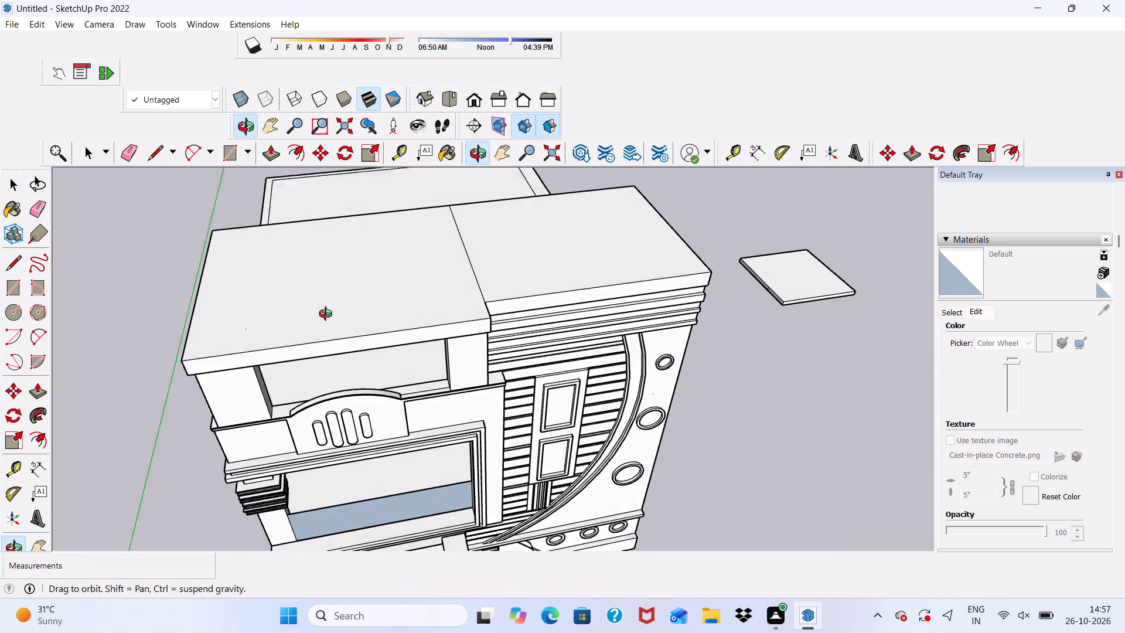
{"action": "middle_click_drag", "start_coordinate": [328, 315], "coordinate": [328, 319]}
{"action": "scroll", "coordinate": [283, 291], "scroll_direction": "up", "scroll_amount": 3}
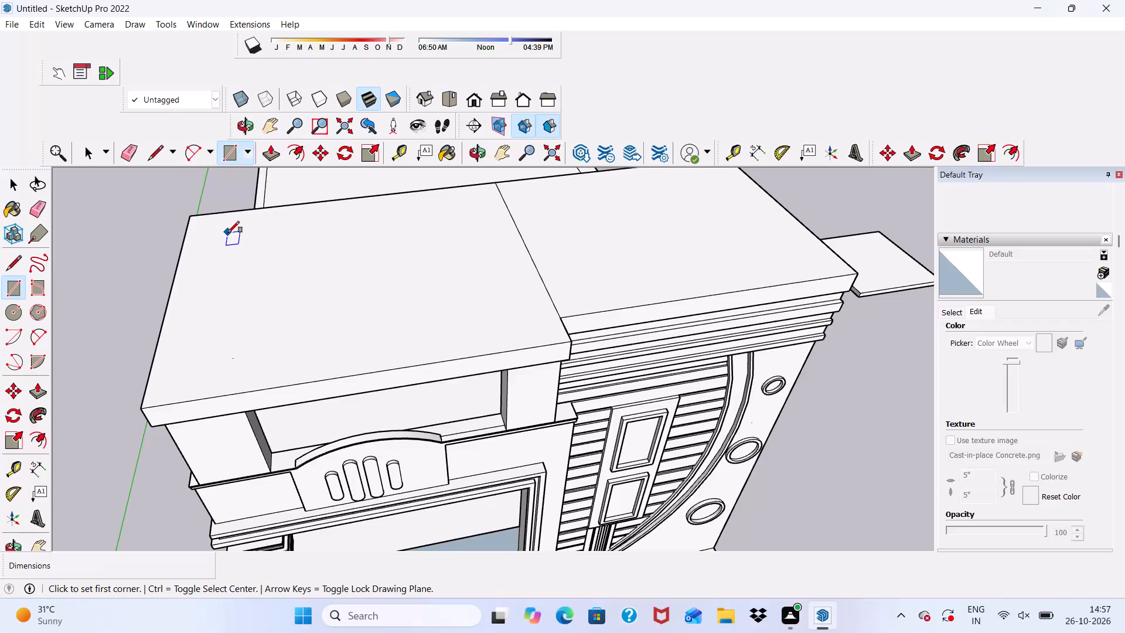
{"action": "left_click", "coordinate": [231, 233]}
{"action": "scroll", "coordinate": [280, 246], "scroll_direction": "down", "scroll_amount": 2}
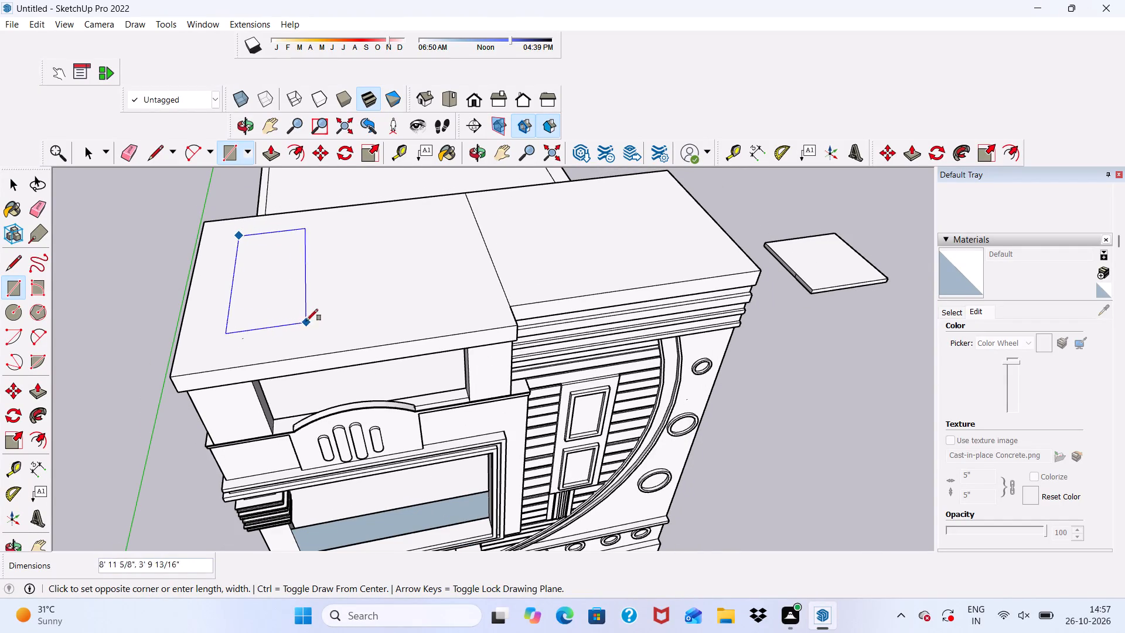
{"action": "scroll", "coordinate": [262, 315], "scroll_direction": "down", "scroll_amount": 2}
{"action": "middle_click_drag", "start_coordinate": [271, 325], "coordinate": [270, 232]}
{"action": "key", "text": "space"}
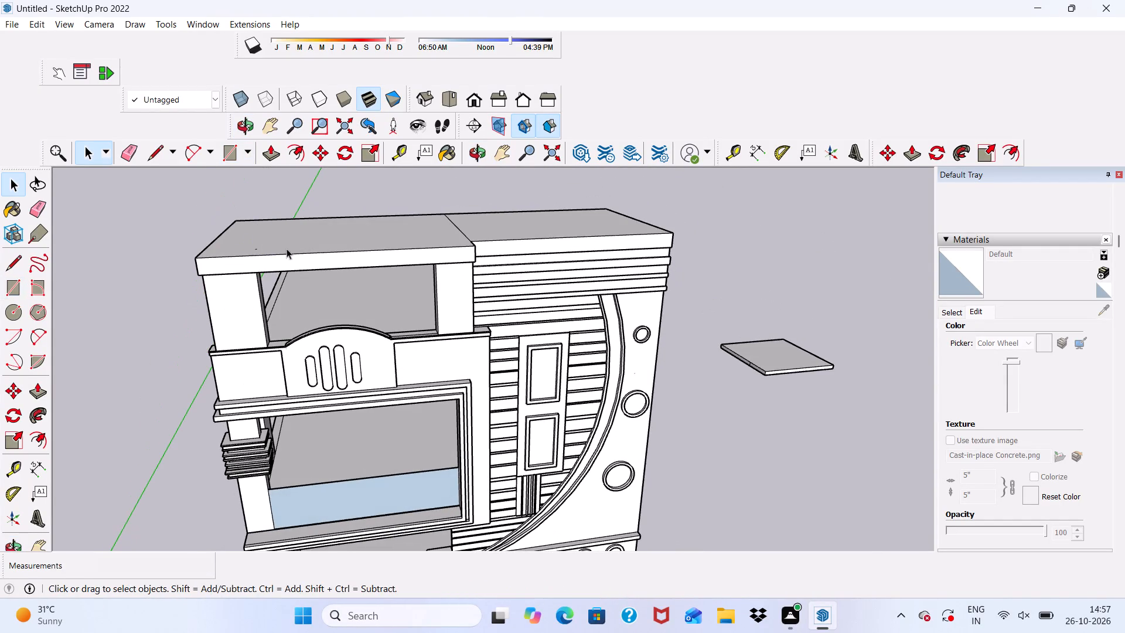
Draw a narrow rectangle about 9' 11" by 1' 9" on the roof slab's top, near its outer end.
{"action": "left_click", "coordinate": [229, 154]}
{"action": "middle_click_drag", "start_coordinate": [278, 224], "coordinate": [245, 310]}
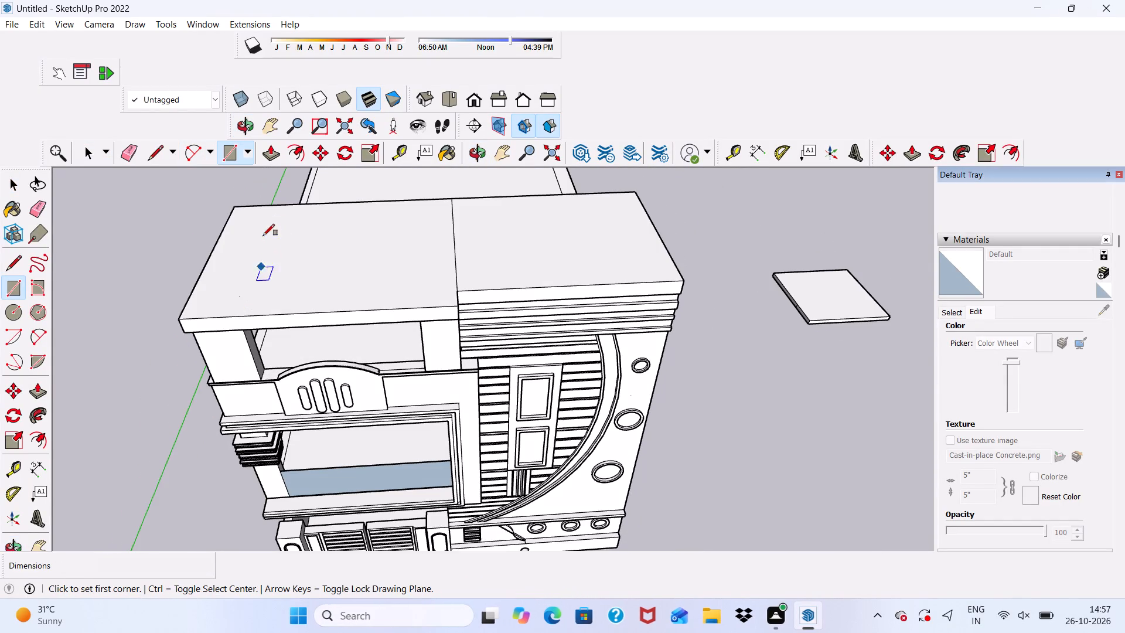
{"action": "left_click", "coordinate": [265, 222]}
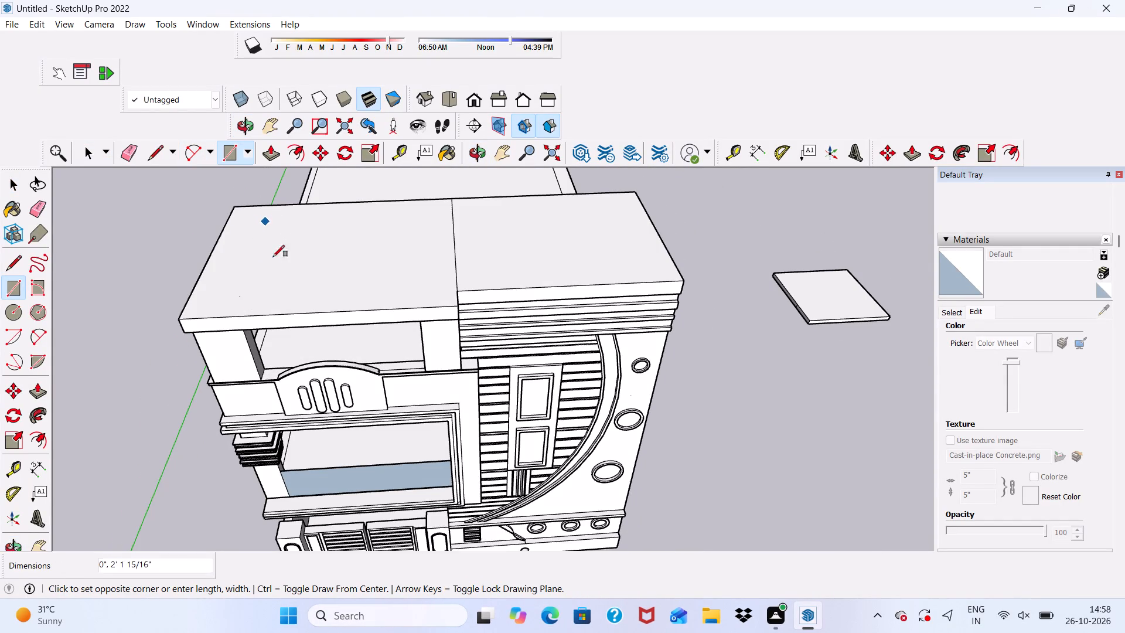
{"action": "scroll", "coordinate": [278, 274], "scroll_direction": "down", "scroll_amount": 2}
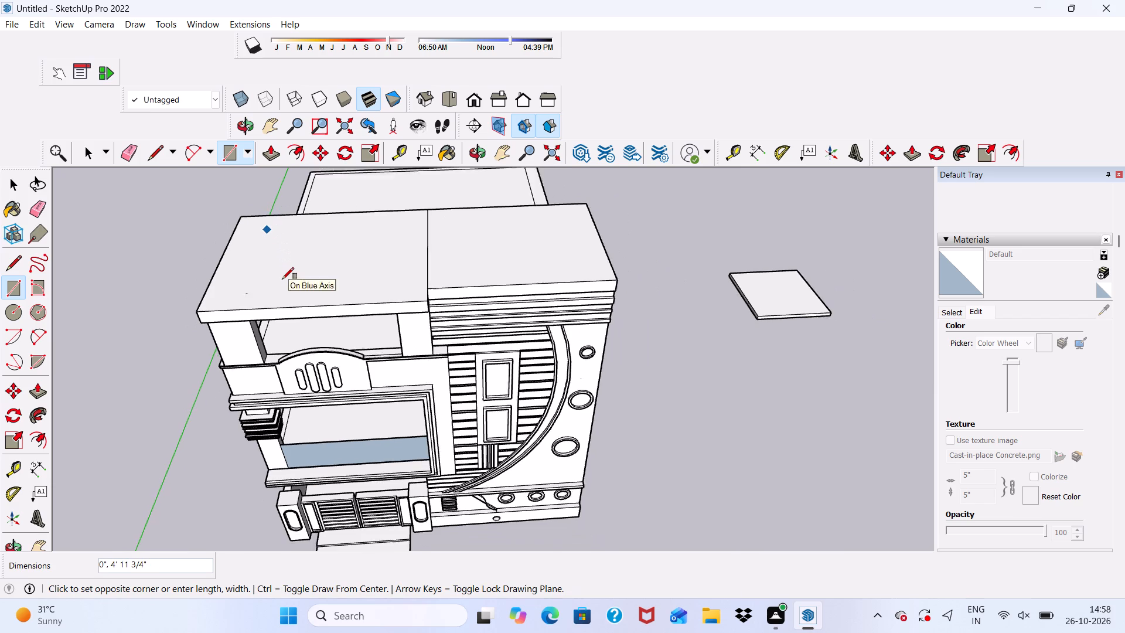
{"action": "scroll", "coordinate": [282, 279], "scroll_direction": "down", "scroll_amount": 3}
{"action": "scroll", "coordinate": [306, 292], "scroll_direction": "up", "scroll_amount": 5}
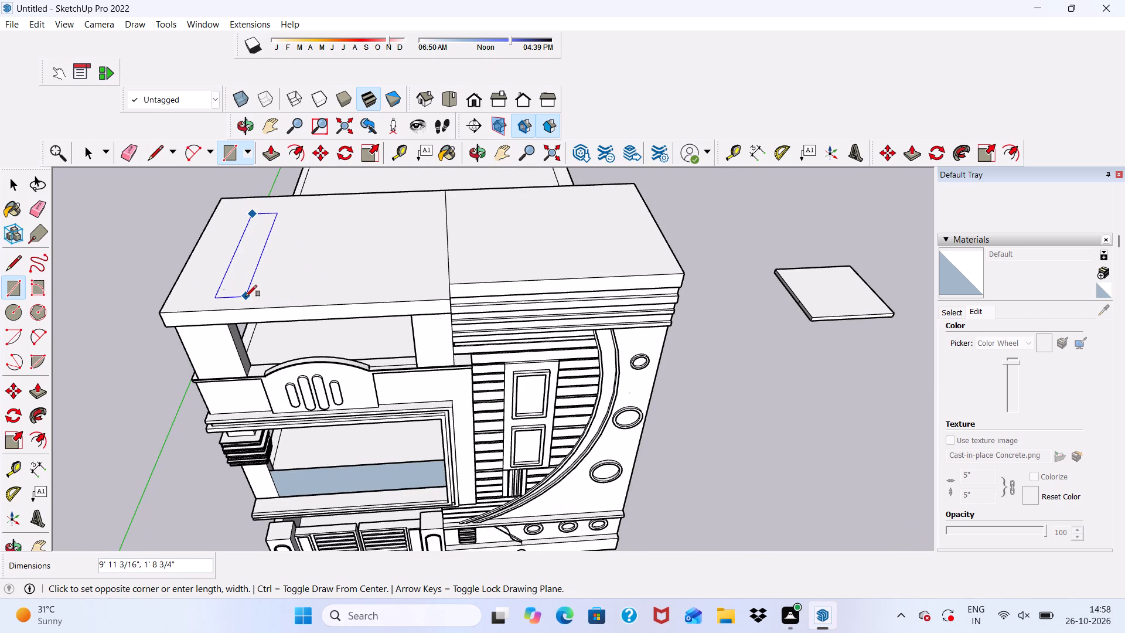
{"action": "left_click", "coordinate": [246, 297]}
{"action": "key", "text": "space"}
Copy the rectangle with its edges about 2' 10 5/8" along the slab and repeat the copy four times (*4).
{"action": "left_click", "coordinate": [235, 263]}
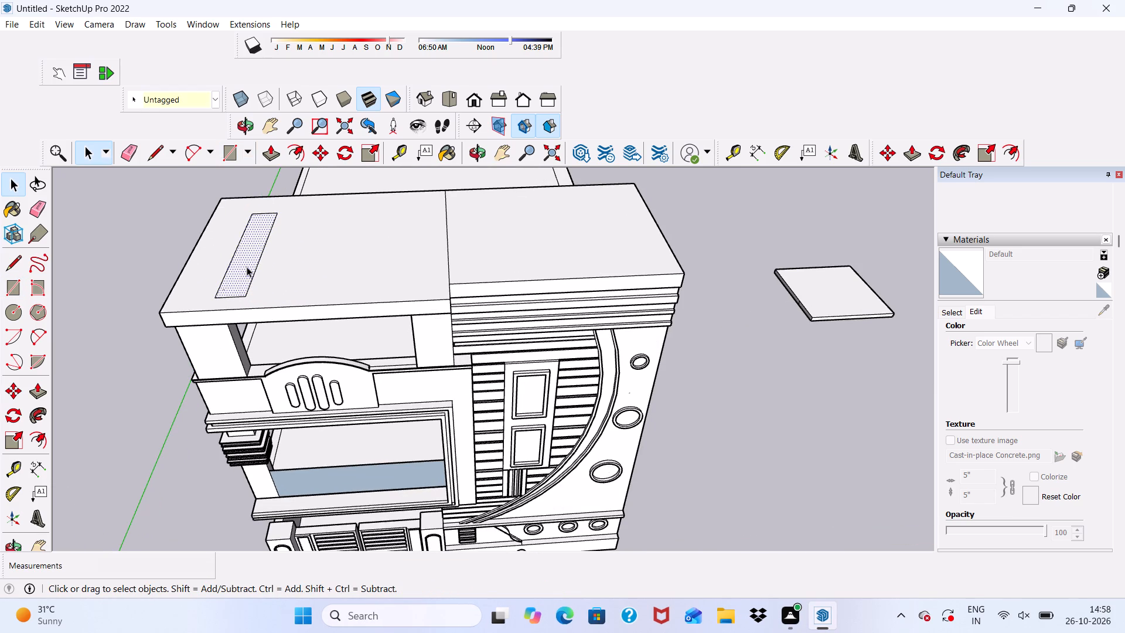
{"action": "double_click", "coordinate": [247, 267]}
{"action": "left_click", "coordinate": [318, 146]}
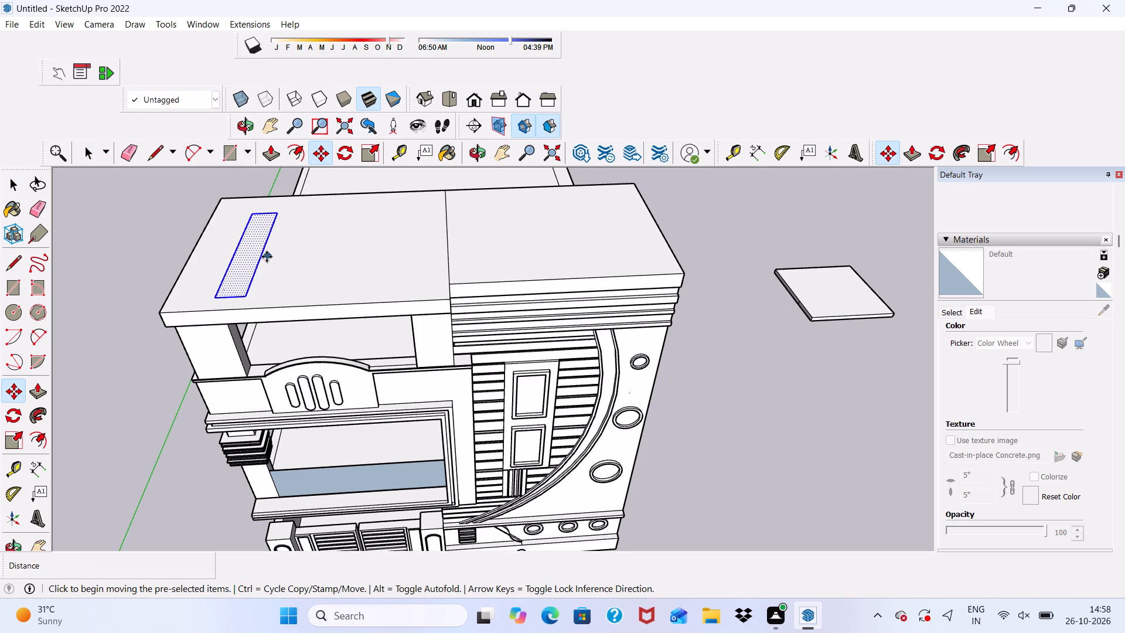
{"action": "left_click", "coordinate": [243, 266]}
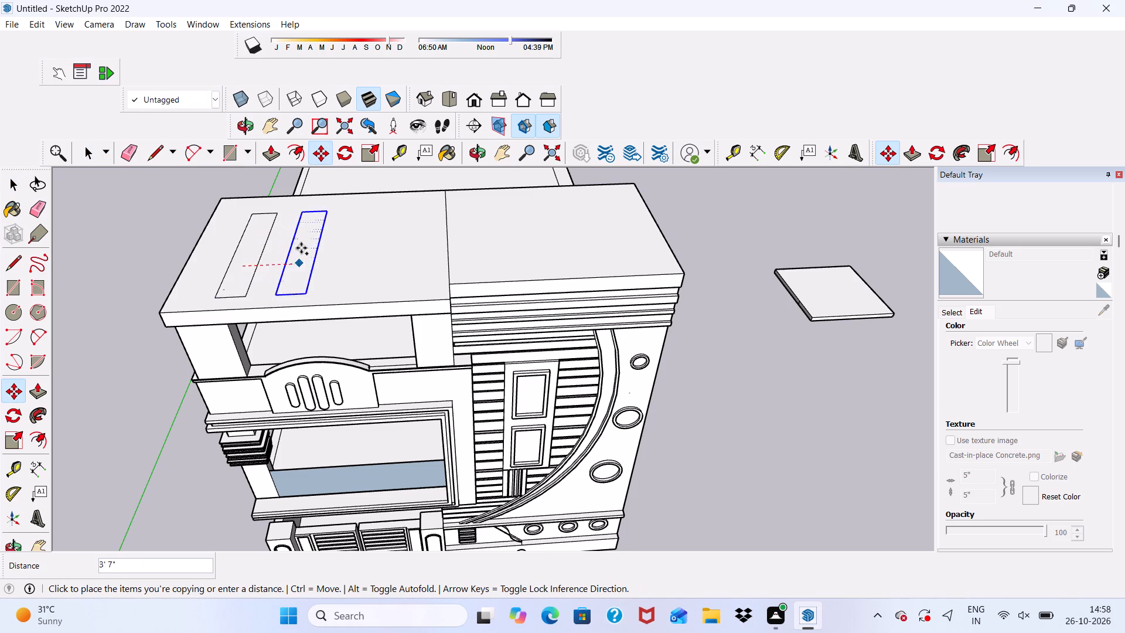
{"action": "left_click", "coordinate": [290, 263]}
{"action": "left_click", "coordinate": [290, 263]}
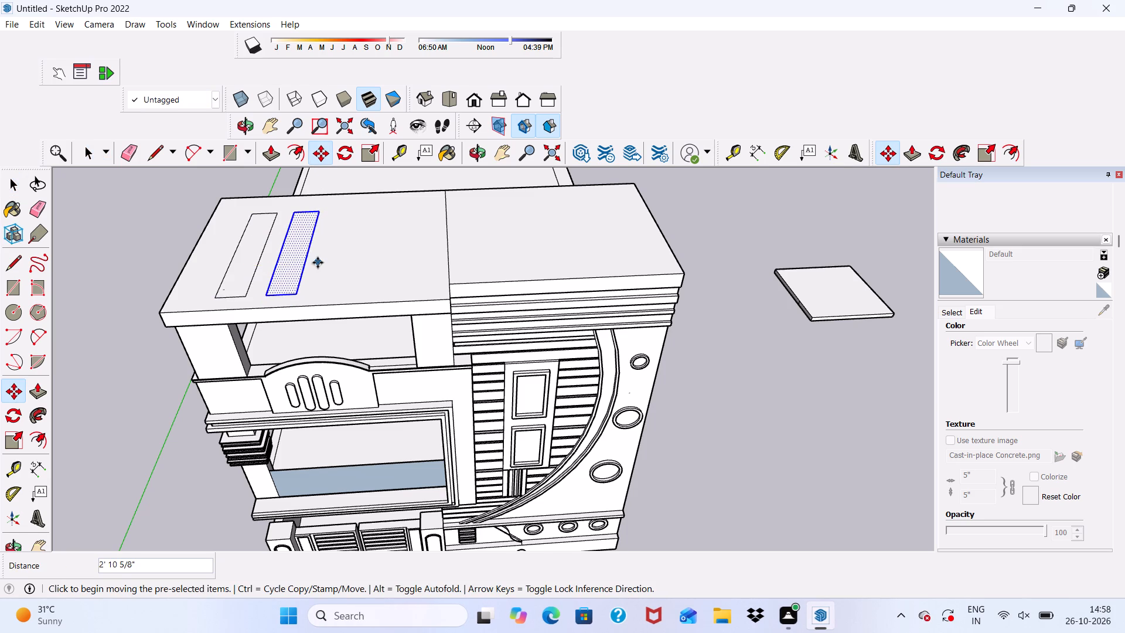
{"action": "key", "text": "shift+asterisk"}
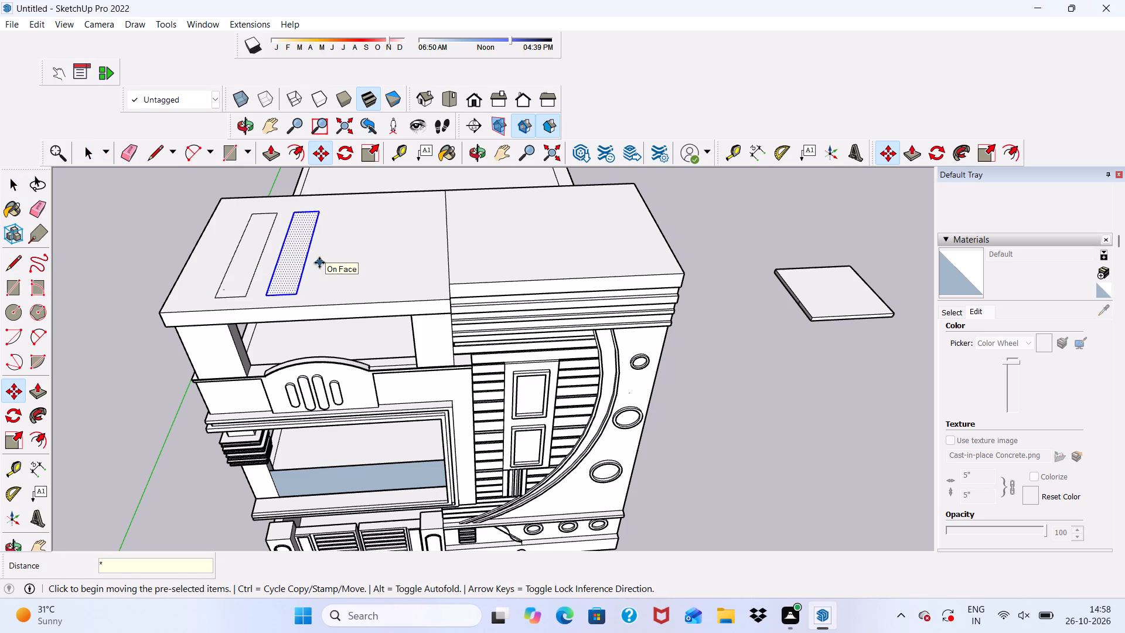
{"action": "key", "text": "4"}
{"action": "key", "text": "Return"}
{"action": "key", "text": "space"}
{"action": "scroll", "coordinate": [335, 262], "scroll_direction": "down", "scroll_amount": 5}
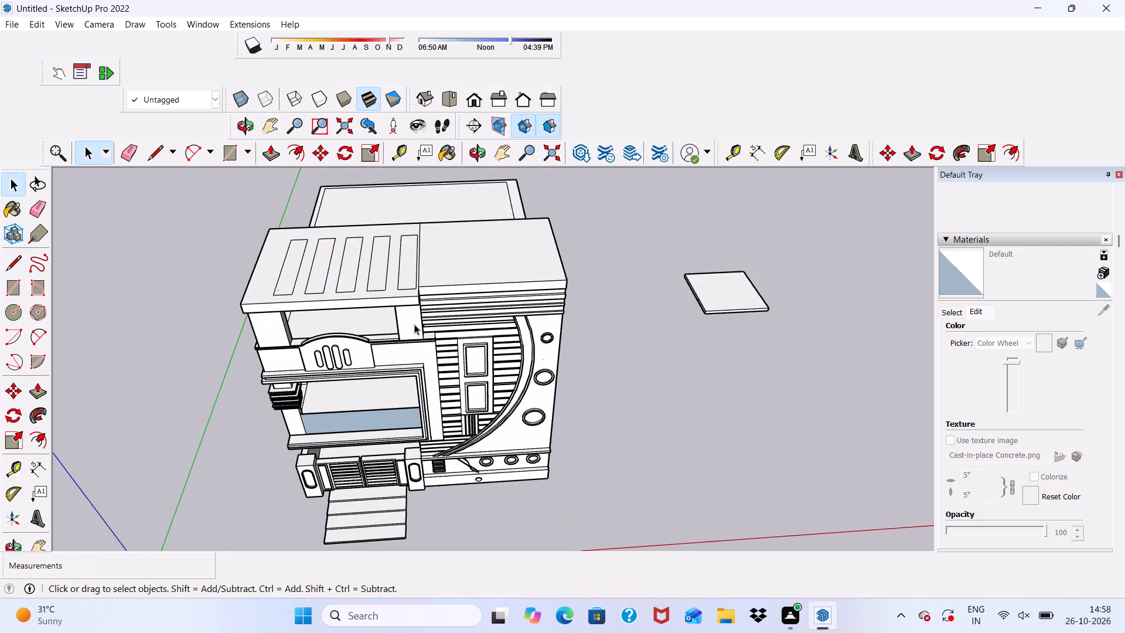
Erase the last copied rectangle, the one closest to the slab's dividing line.
{"action": "middle_click_drag", "start_coordinate": [414, 324], "coordinate": [403, 301]}
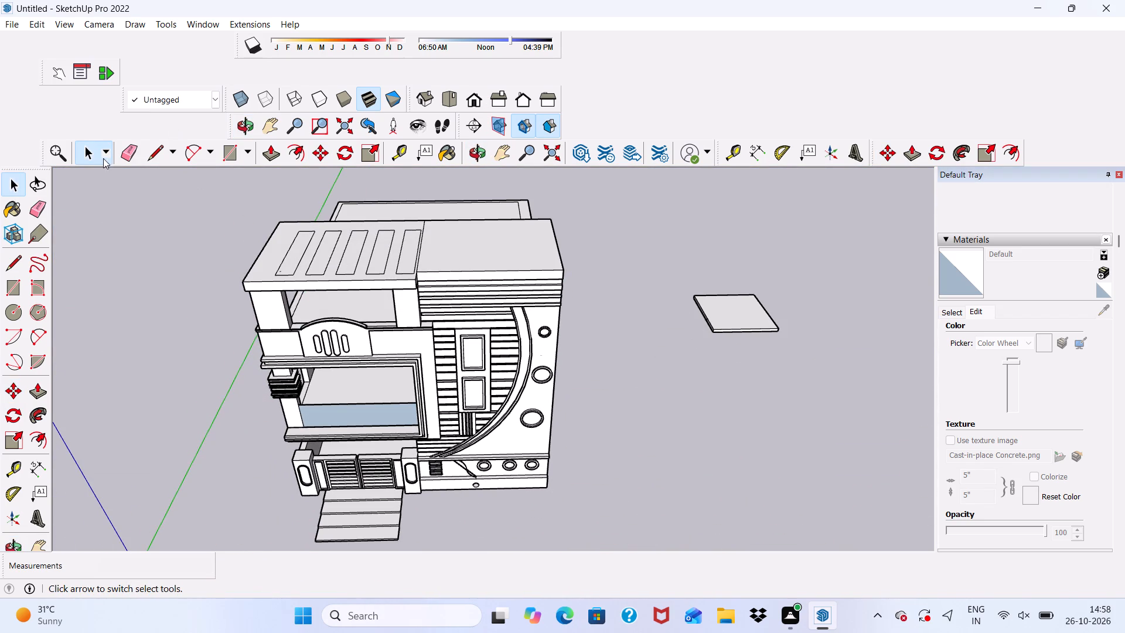
{"action": "left_click", "coordinate": [121, 149]}
{"action": "scroll", "coordinate": [336, 255], "scroll_direction": "up", "scroll_amount": 9}
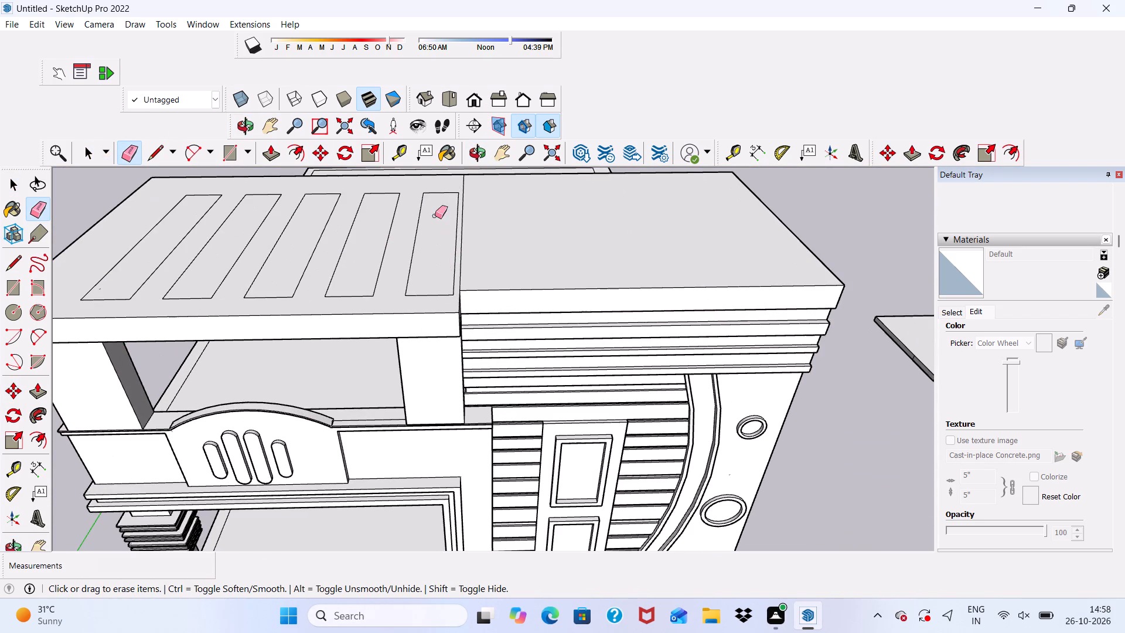
{"action": "left_click_drag", "start_coordinate": [432, 186], "coordinate": [442, 276]}
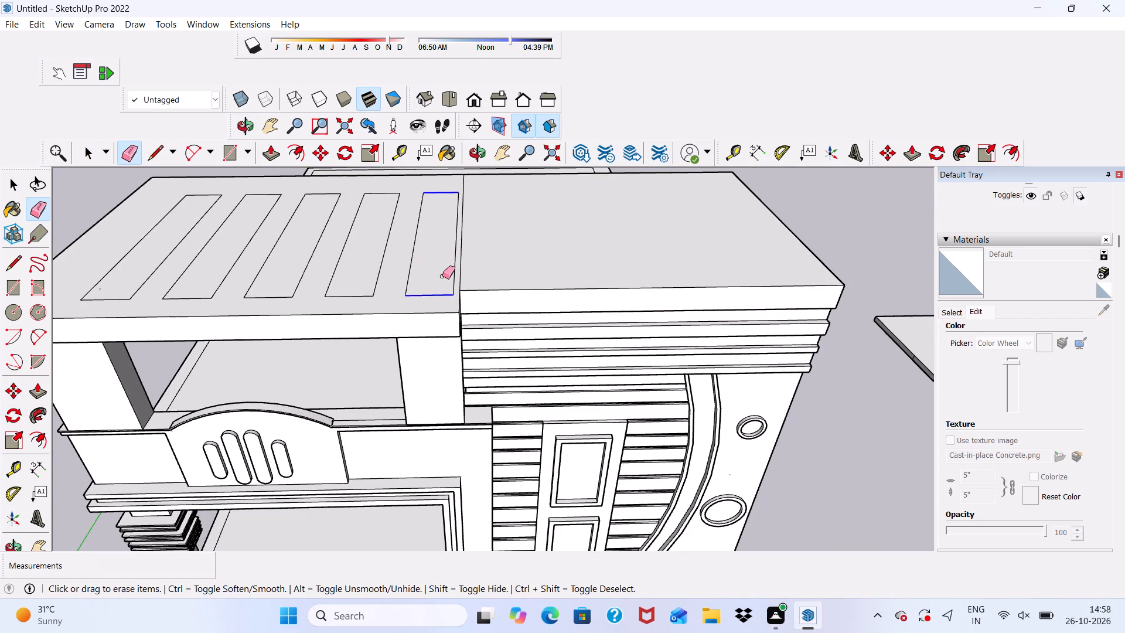
{"action": "left_click_drag", "start_coordinate": [442, 276], "coordinate": [453, 259]}
{"action": "left_click_drag", "start_coordinate": [401, 260], "coordinate": [421, 264]}
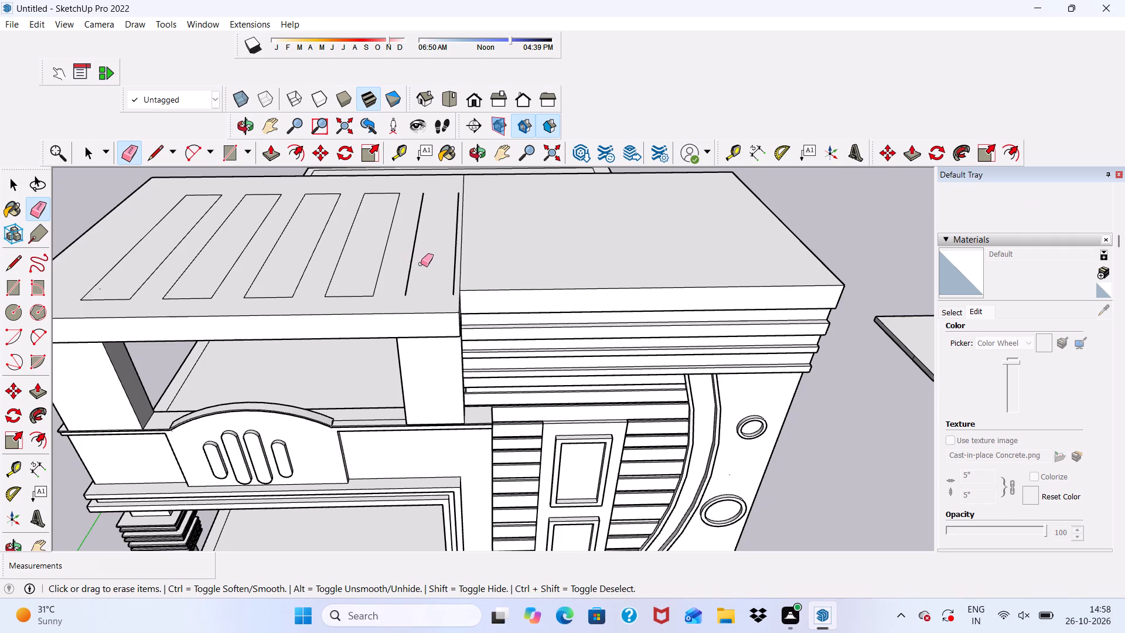
{"action": "left_click_drag", "start_coordinate": [421, 264], "coordinate": [422, 264]}
{"action": "left_click", "coordinate": [448, 274]}
{"action": "scroll", "coordinate": [397, 253], "scroll_direction": "down", "scroll_amount": 5}
{"action": "key", "text": "space"}
Push the rectangle now nearest the dividing line down 1' through the roof slab to cut an opening.
{"action": "middle_click_drag", "start_coordinate": [399, 267], "coordinate": [403, 273]}
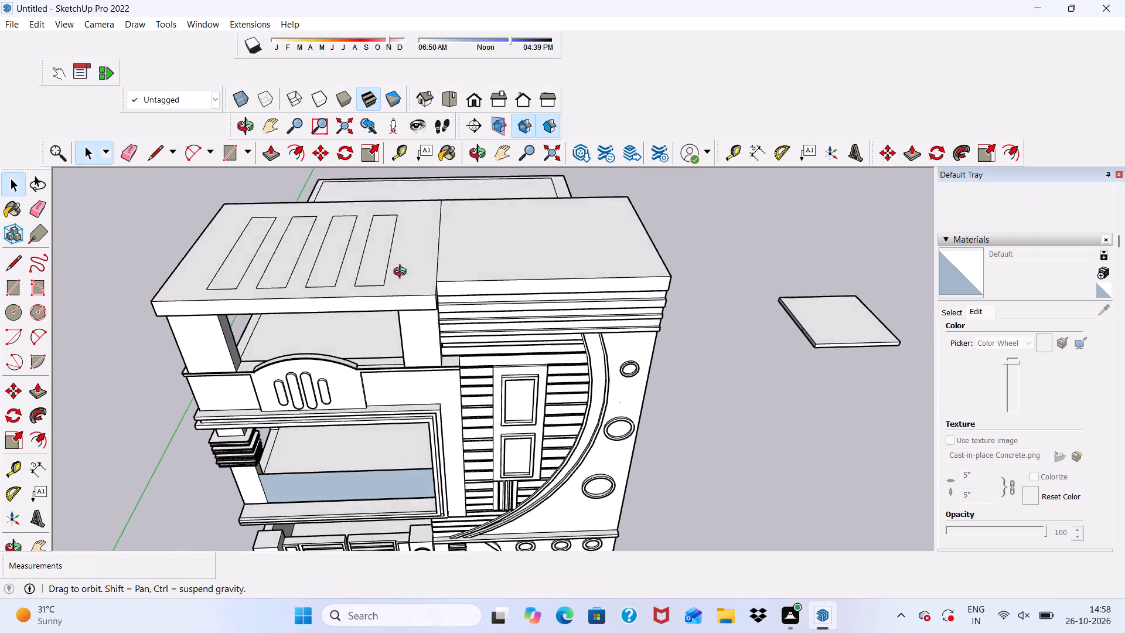
{"action": "middle_click_drag", "start_coordinate": [403, 273], "coordinate": [455, 329]}
{"action": "scroll", "coordinate": [456, 329], "scroll_direction": "up", "scroll_amount": 4}
{"action": "left_click", "coordinate": [358, 318]}
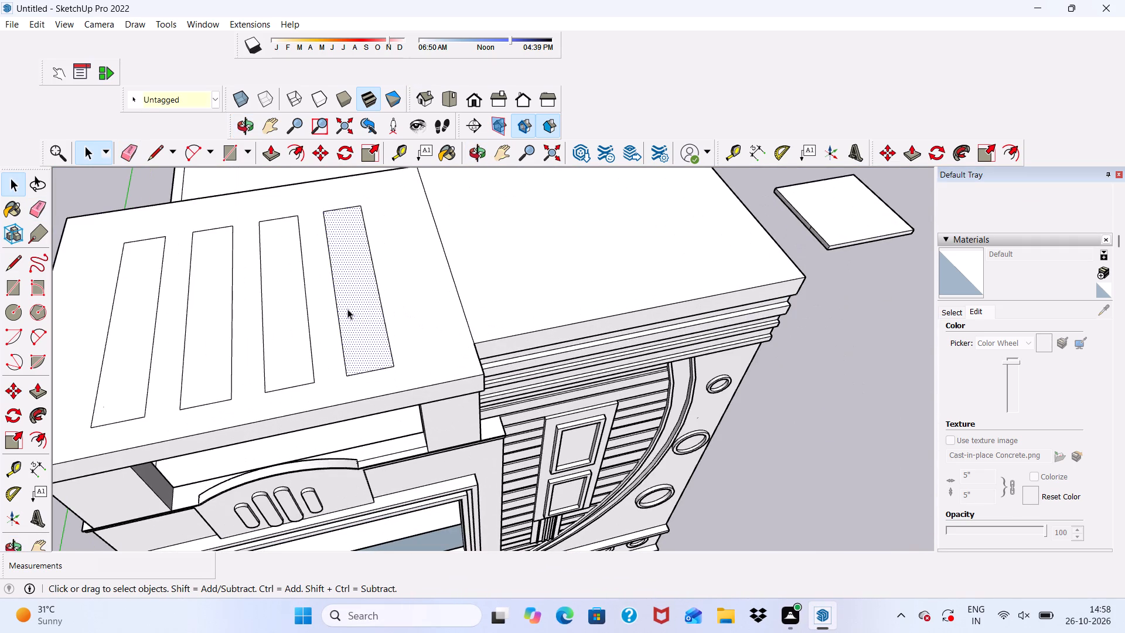
{"action": "left_click_drag", "start_coordinate": [265, 148], "coordinate": [268, 154]}
{"action": "left_click", "coordinate": [363, 336]}
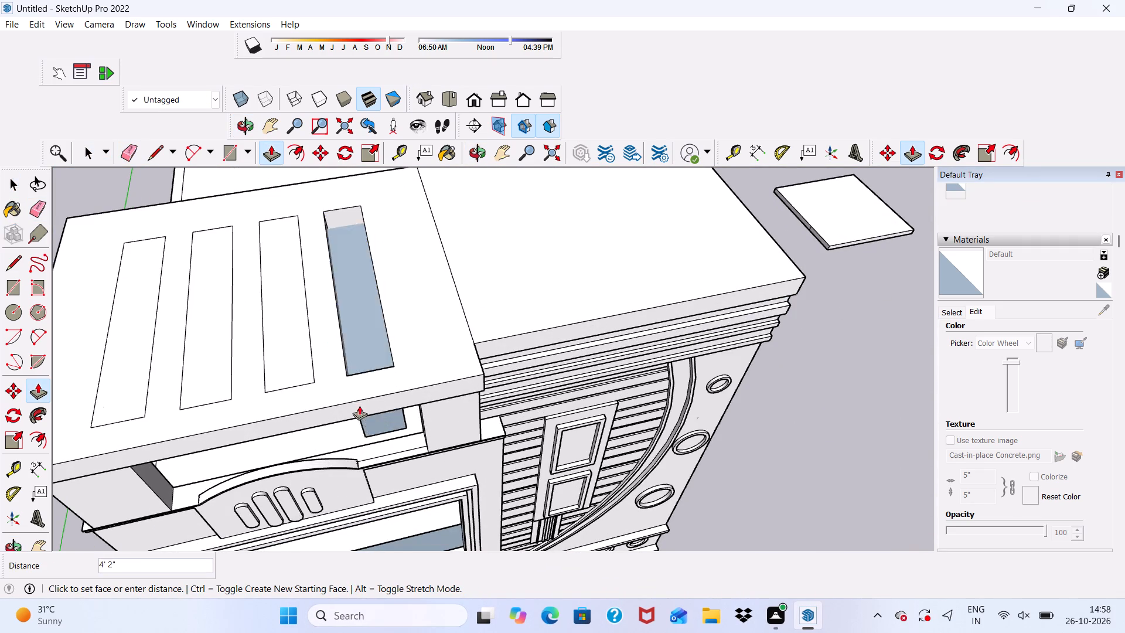
{"action": "scroll", "coordinate": [359, 406], "scroll_direction": "down", "scroll_amount": 1}
{"action": "middle_click_drag", "start_coordinate": [359, 406], "coordinate": [337, 228]}
{"action": "scroll", "coordinate": [337, 228], "scroll_direction": "up", "scroll_amount": 4}
{"action": "left_click", "coordinate": [349, 226]}
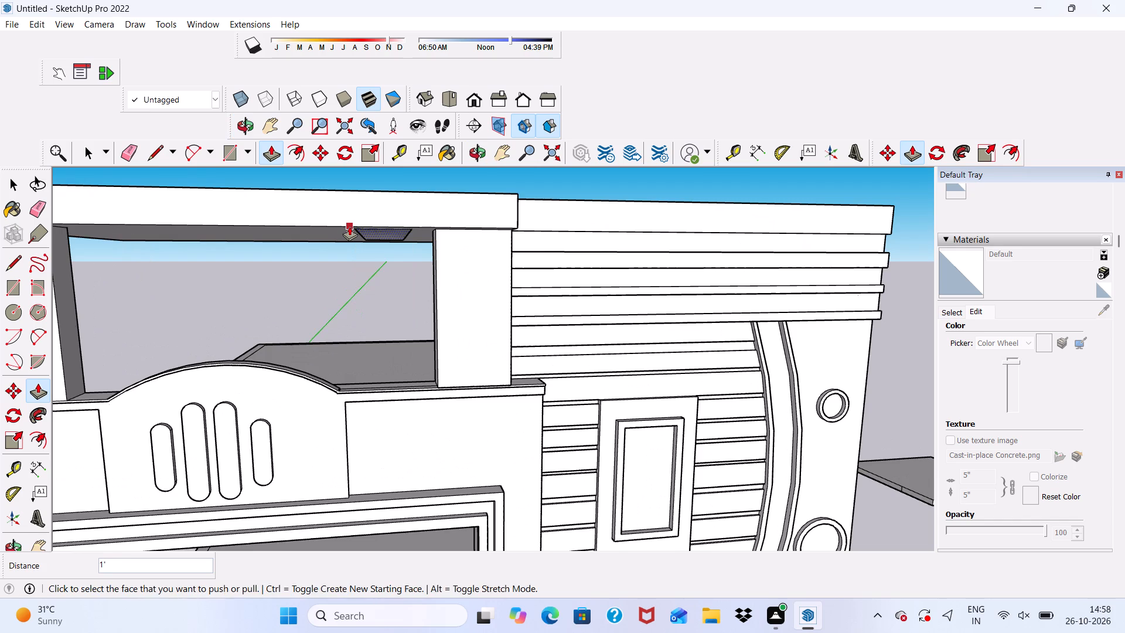
Push the three remaining rectangles down 1' through the roof slab to cut matching openings.
{"action": "scroll", "coordinate": [352, 233], "scroll_direction": "down", "scroll_amount": 3}
{"action": "middle_click_drag", "start_coordinate": [370, 266], "coordinate": [356, 355]}
{"action": "scroll", "coordinate": [302, 226], "scroll_direction": "up", "scroll_amount": 2}
{"action": "left_click", "coordinate": [308, 248]}
{"action": "middle_click_drag", "start_coordinate": [308, 305], "coordinate": [333, 239]}
{"action": "left_click", "coordinate": [309, 261]}
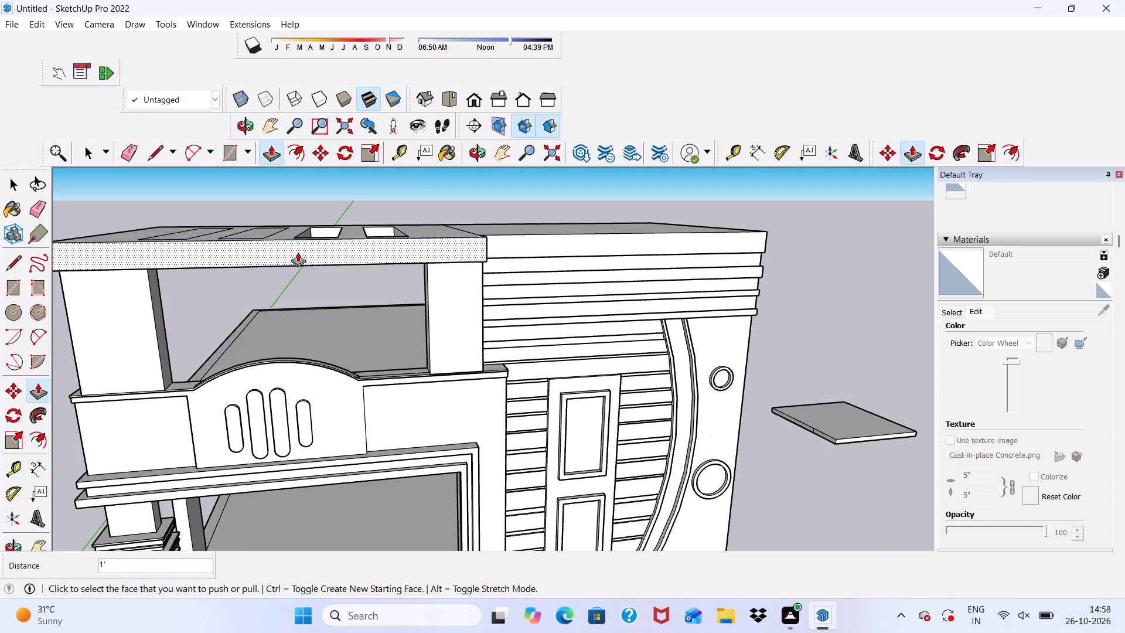
{"action": "middle_click_drag", "start_coordinate": [298, 252], "coordinate": [309, 326]}
{"action": "left_click", "coordinate": [227, 258]}
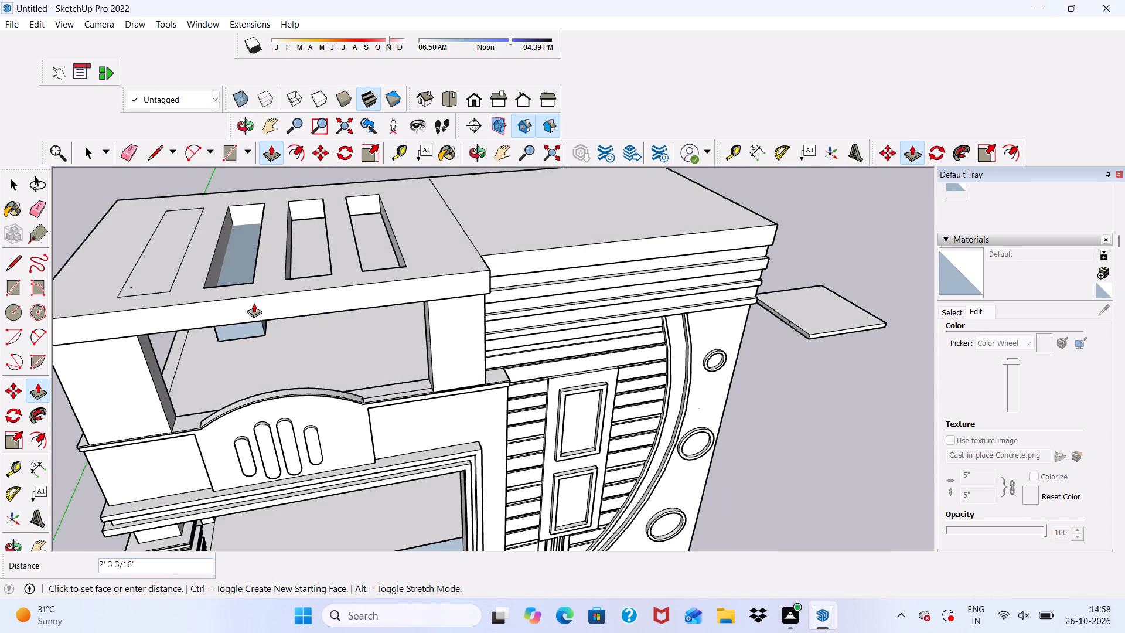
{"action": "left_click", "coordinate": [259, 318]}
{"action": "left_click", "coordinate": [163, 272]}
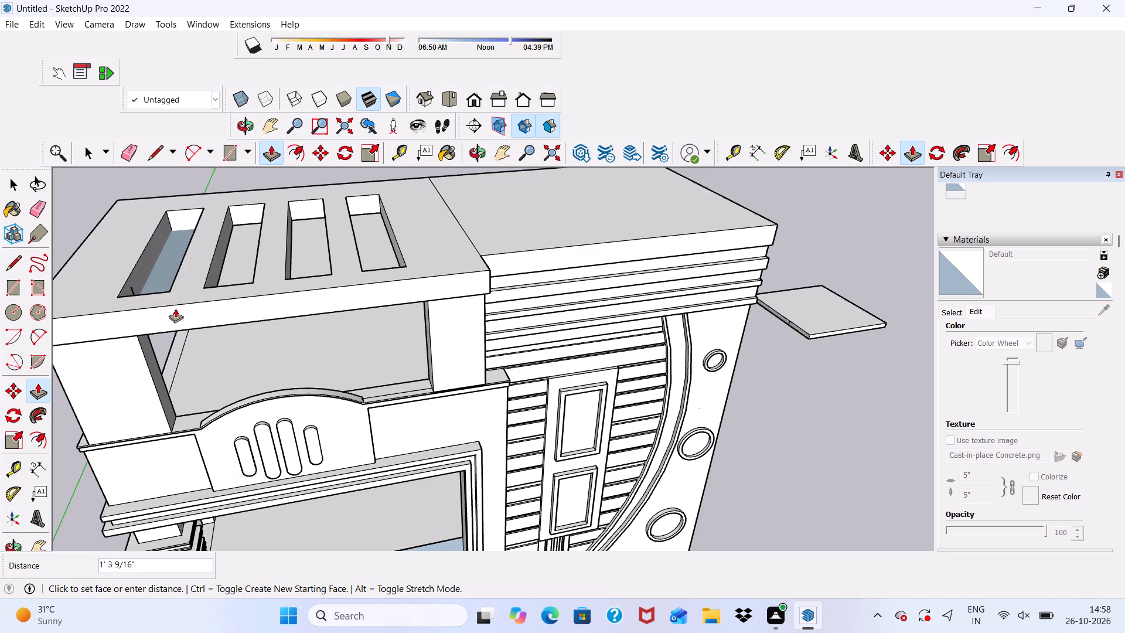
{"action": "scroll", "coordinate": [178, 326], "scroll_direction": "up", "scroll_amount": 12}
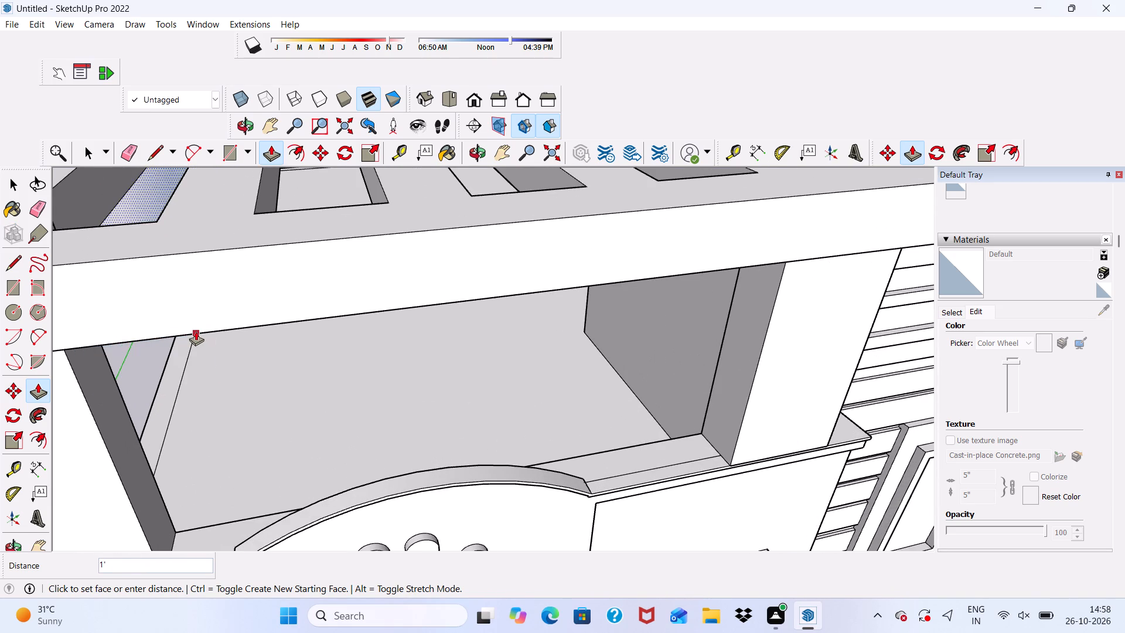
{"action": "left_click", "coordinate": [196, 331]}
{"action": "scroll", "coordinate": [196, 316], "scroll_direction": "down", "scroll_amount": 4}
{"action": "middle_click_drag", "start_coordinate": [268, 359], "coordinate": [290, 295]}
{"action": "scroll", "coordinate": [304, 290], "scroll_direction": "down", "scroll_amount": 5}
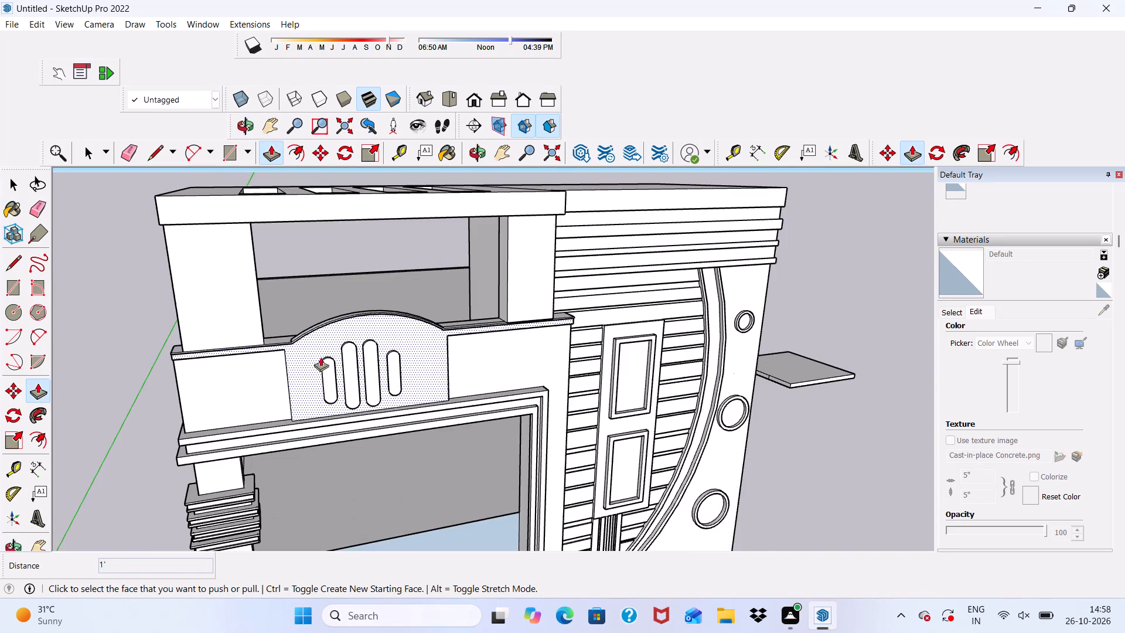
Delete the leftover face closing the bottom of the roof slab opening farthest from the slab's dividing line.
{"action": "middle_click_drag", "start_coordinate": [321, 354], "coordinate": [244, 404]}
{"action": "scroll", "coordinate": [267, 222], "scroll_direction": "up", "scroll_amount": 6}
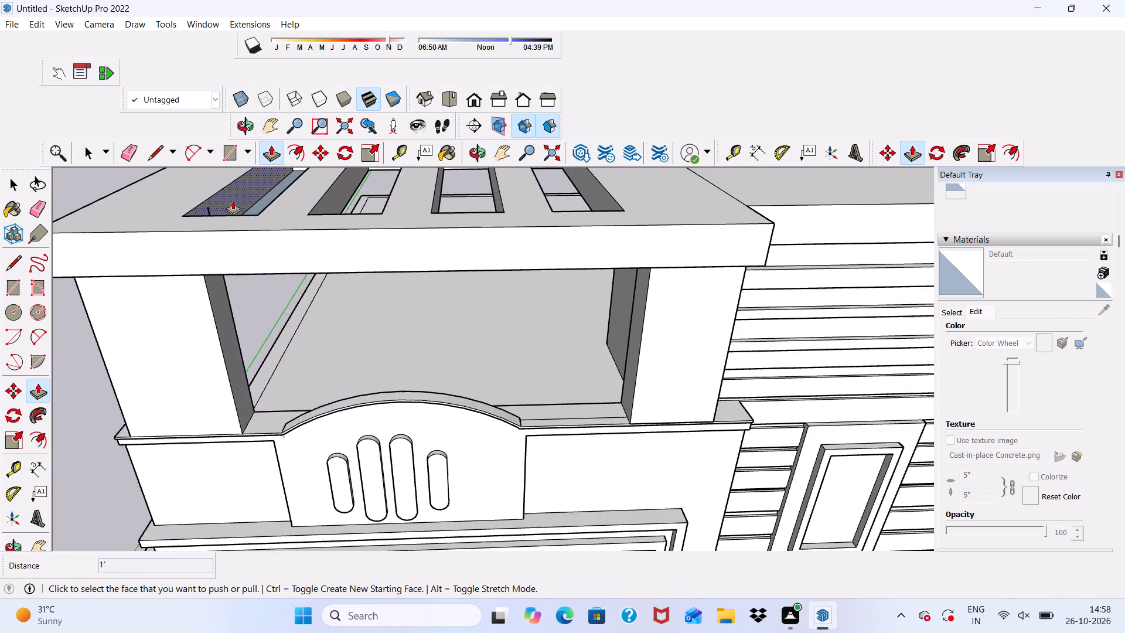
{"action": "middle_click_drag", "start_coordinate": [240, 210], "coordinate": [267, 343]}
{"action": "scroll", "coordinate": [258, 318], "scroll_direction": "up", "scroll_amount": 2}
{"action": "left_click", "coordinate": [207, 315]}
{"action": "scroll", "coordinate": [231, 388], "scroll_direction": "down", "scroll_amount": 1}
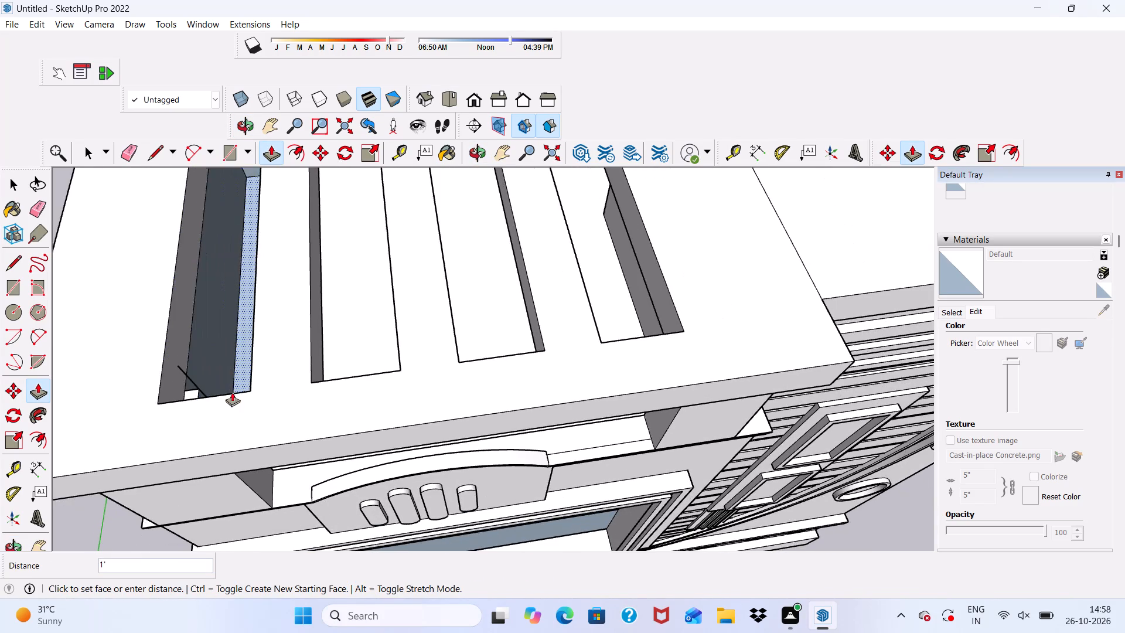
{"action": "middle_click_drag", "start_coordinate": [232, 343], "coordinate": [232, 226]}
{"action": "key", "text": "space"}
{"action": "scroll", "coordinate": [257, 309], "scroll_direction": "down", "scroll_amount": 2}
{"action": "middle_click_drag", "start_coordinate": [256, 327], "coordinate": [291, 396]}
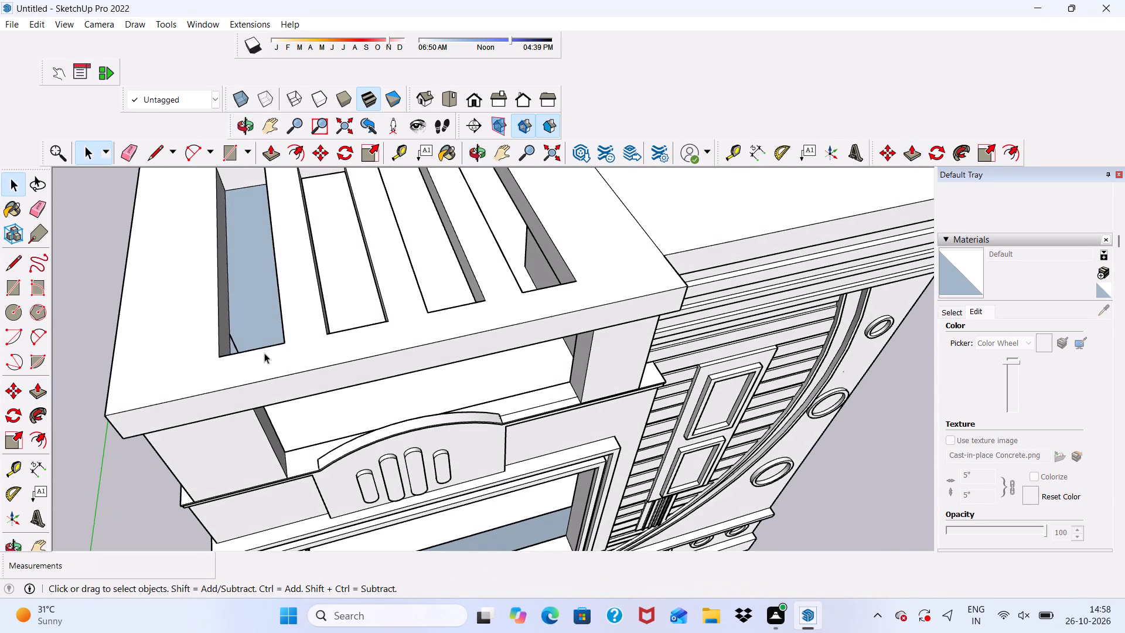
{"action": "left_click", "coordinate": [249, 297]}
{"action": "key", "text": "Delete"}
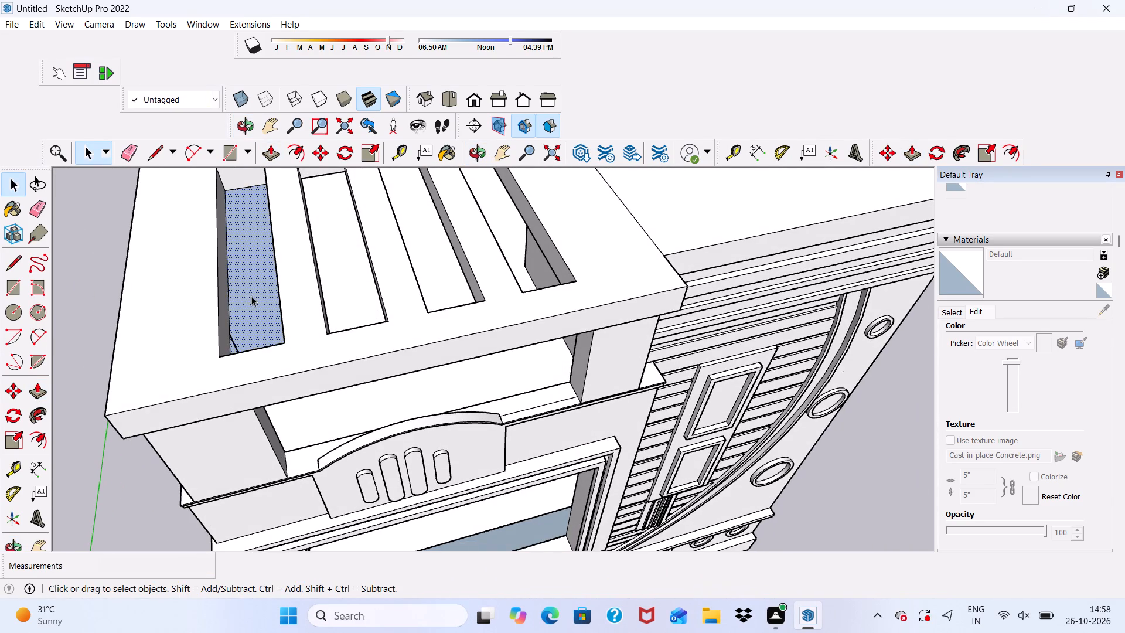
Erase the stray edge left at the front corner of the outermost roof slab opening.
{"action": "scroll", "coordinate": [274, 331], "scroll_direction": "down", "scroll_amount": 3}
{"action": "middle_click_drag", "start_coordinate": [274, 331], "coordinate": [521, 201]}
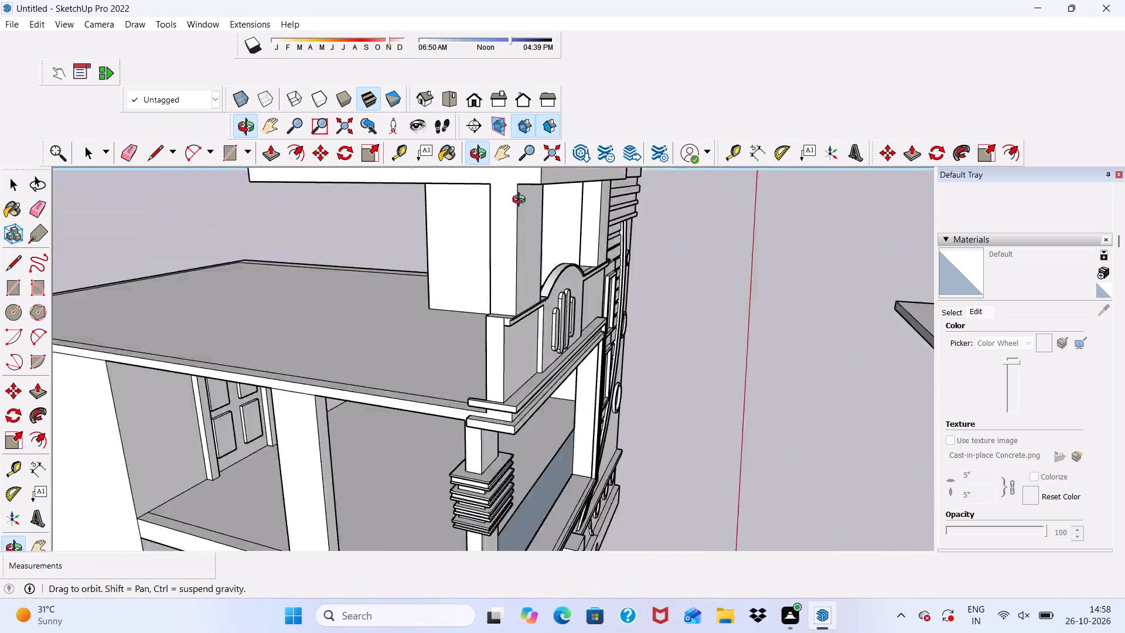
{"action": "middle_click_drag", "start_coordinate": [521, 201], "coordinate": [707, 201]}
{"action": "middle_click_drag", "start_coordinate": [674, 224], "coordinate": [841, 203]}
{"action": "scroll", "coordinate": [832, 180], "scroll_direction": "up", "scroll_amount": 5}
{"action": "scroll", "coordinate": [813, 184], "scroll_direction": "down", "scroll_amount": 8}
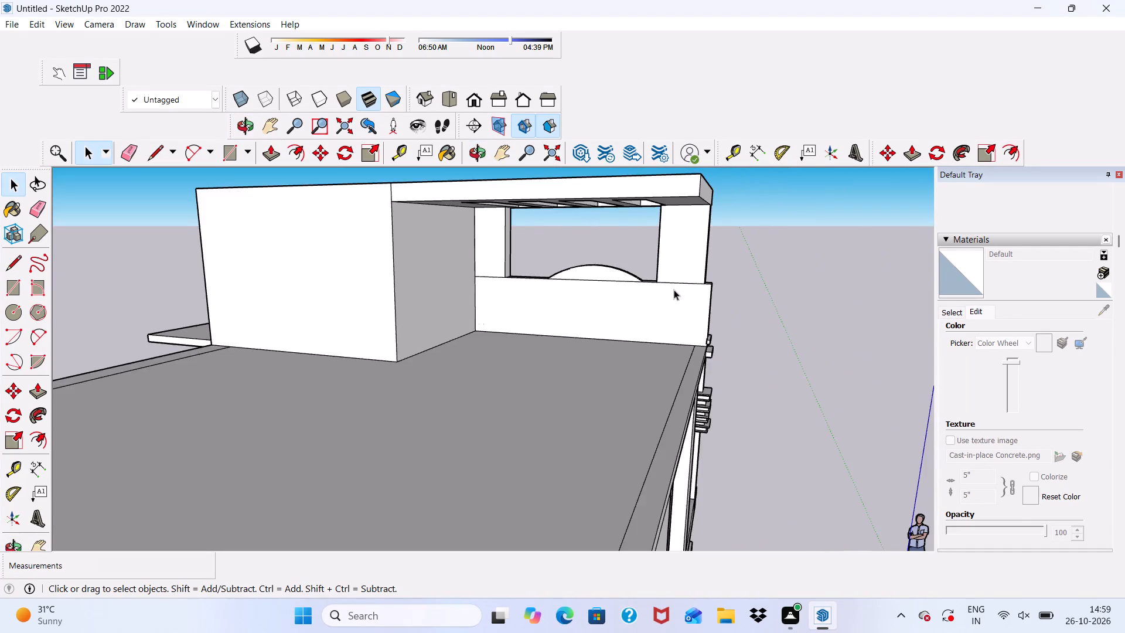
{"action": "middle_click_drag", "start_coordinate": [674, 290], "coordinate": [776, 370]}
{"action": "scroll", "coordinate": [702, 224], "scroll_direction": "up", "scroll_amount": 5}
{"action": "scroll", "coordinate": [646, 205], "scroll_direction": "down", "scroll_amount": 1}
{"action": "scroll", "coordinate": [638, 237], "scroll_direction": "up", "scroll_amount": 16}
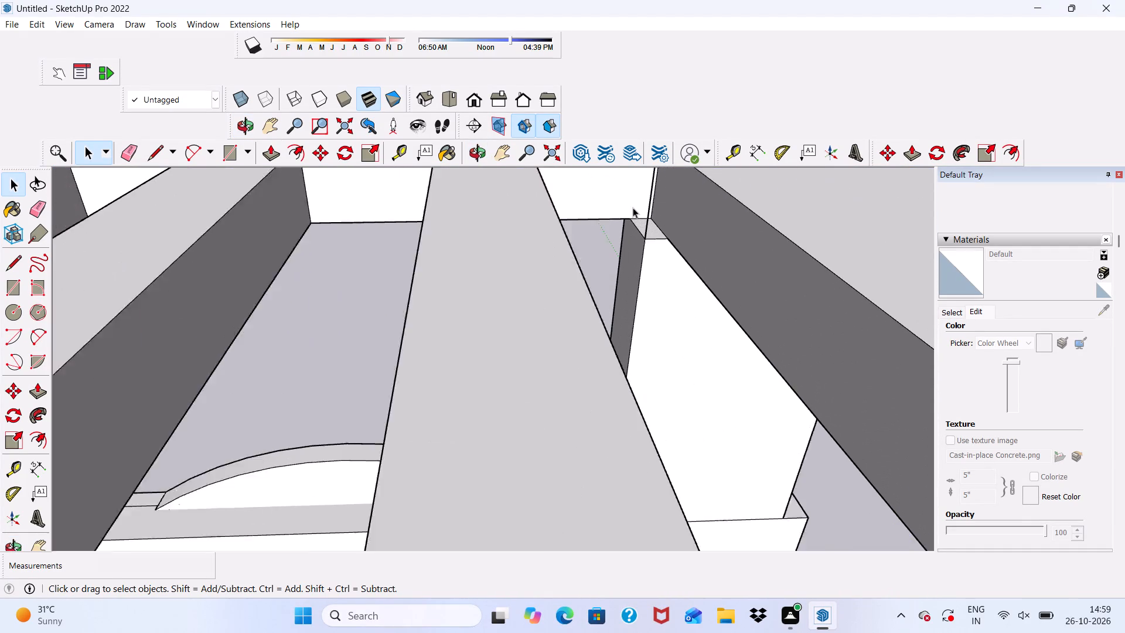
{"action": "scroll", "coordinate": [633, 207], "scroll_direction": "up", "scroll_amount": 2}
{"action": "left_click", "coordinate": [125, 149]}
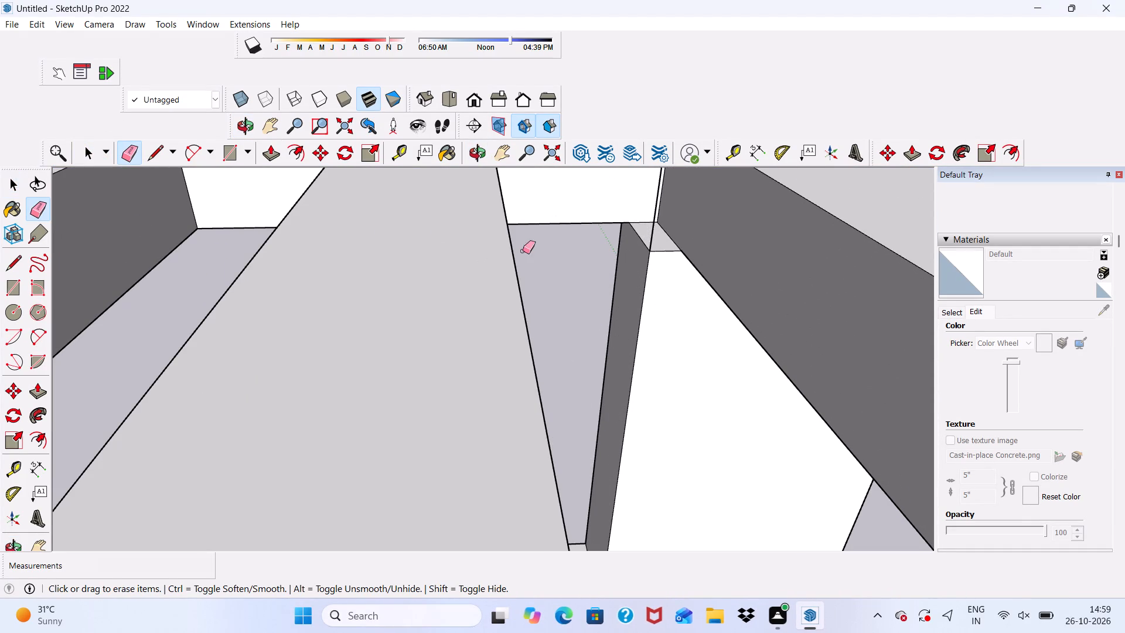
{"action": "left_click", "coordinate": [656, 214]}
{"action": "scroll", "coordinate": [623, 235], "scroll_direction": "down", "scroll_amount": 6}
{"action": "key", "text": "space"}
Examine the slab openings and the whole front elevation from several angles and distances.
{"action": "middle_click_drag", "start_coordinate": [647, 291], "coordinate": [554, 294]}
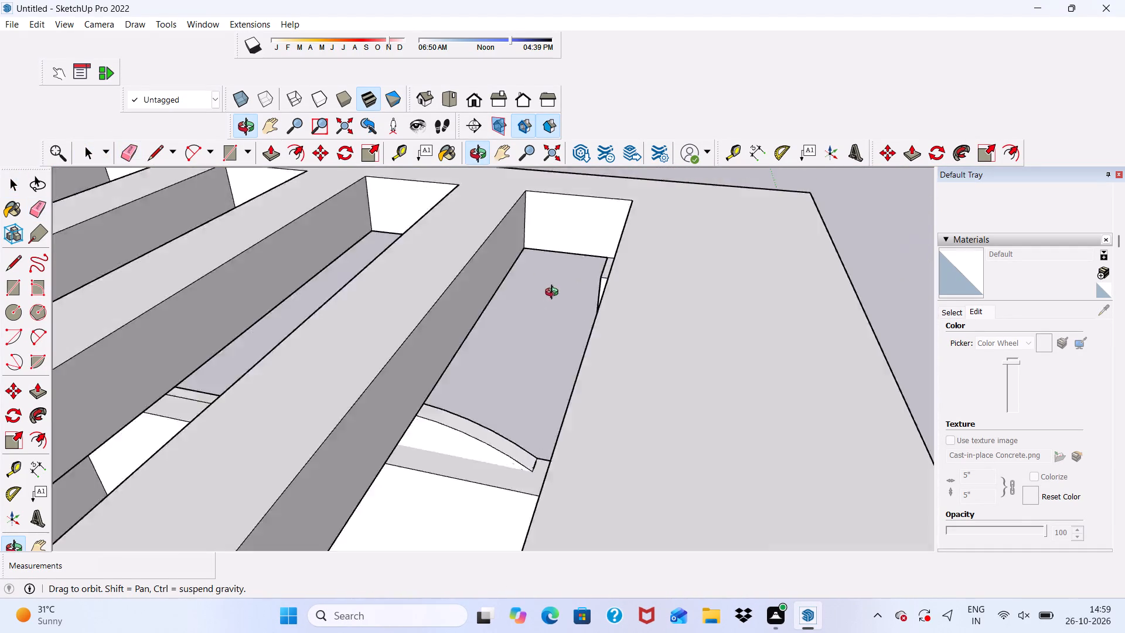
{"action": "middle_click_drag", "start_coordinate": [554, 294], "coordinate": [37, 193]}
{"action": "scroll", "coordinate": [335, 223], "scroll_direction": "down", "scroll_amount": 4}
{"action": "middle_click_drag", "start_coordinate": [442, 294], "coordinate": [248, 258]}
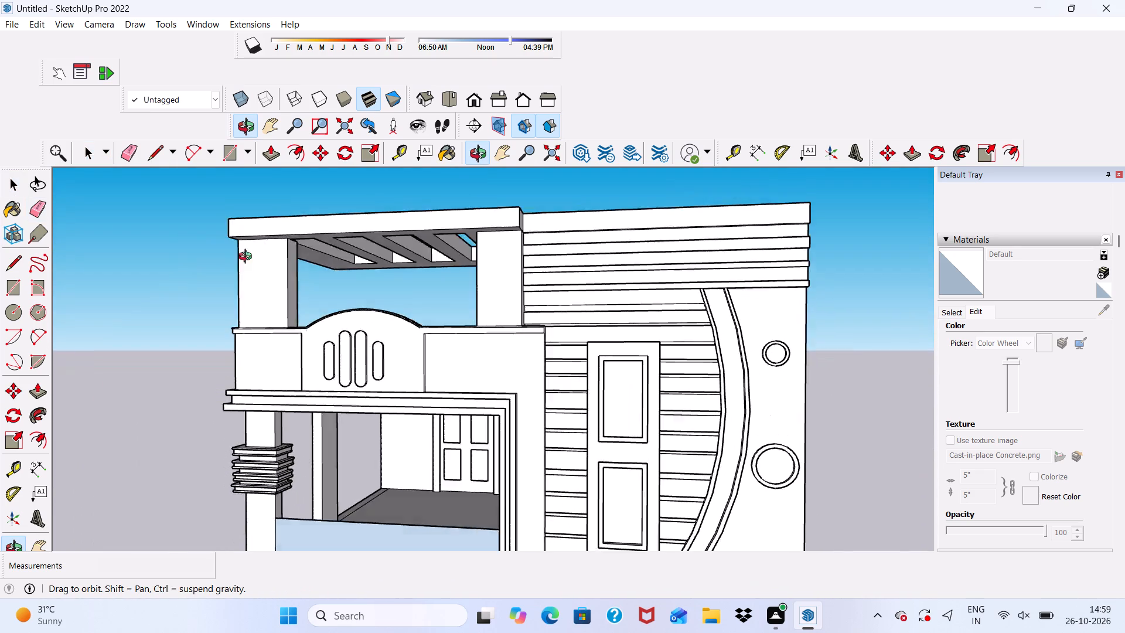
{"action": "middle_click_drag", "start_coordinate": [248, 258], "coordinate": [277, 250]}
{"action": "key", "text": "space"}
{"action": "scroll", "coordinate": [444, 228], "scroll_direction": "down", "scroll_amount": 4}
{"action": "middle_click_drag", "start_coordinate": [513, 301], "coordinate": [561, 338]}
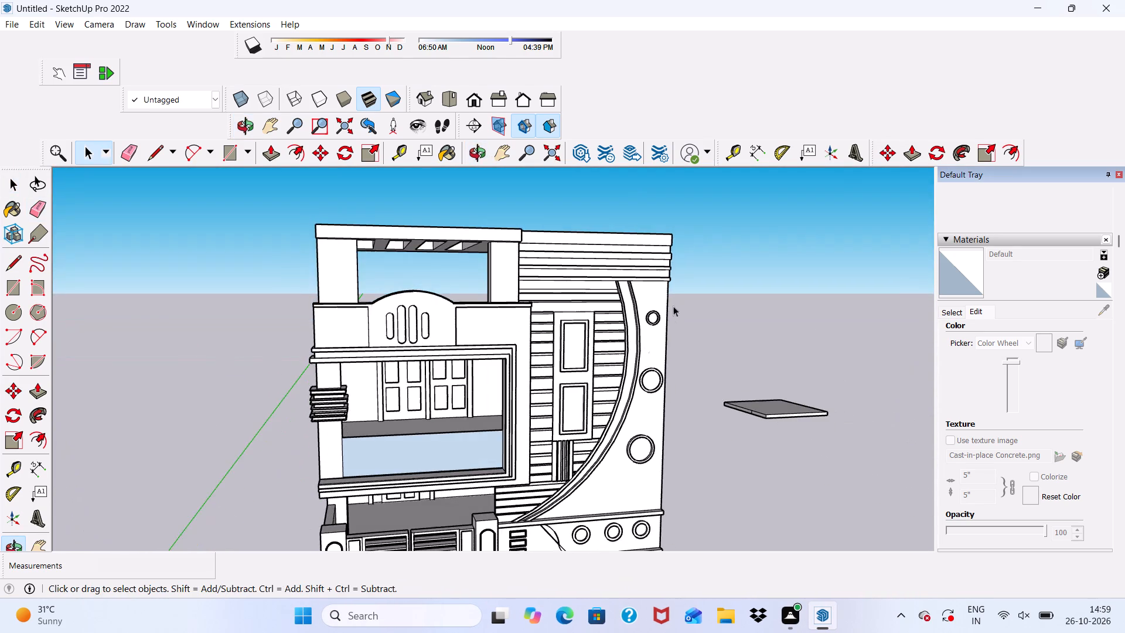
{"action": "scroll", "coordinate": [576, 281], "scroll_direction": "down", "scroll_amount": 2}
{"action": "scroll", "coordinate": [529, 239], "scroll_direction": "up", "scroll_amount": 1}
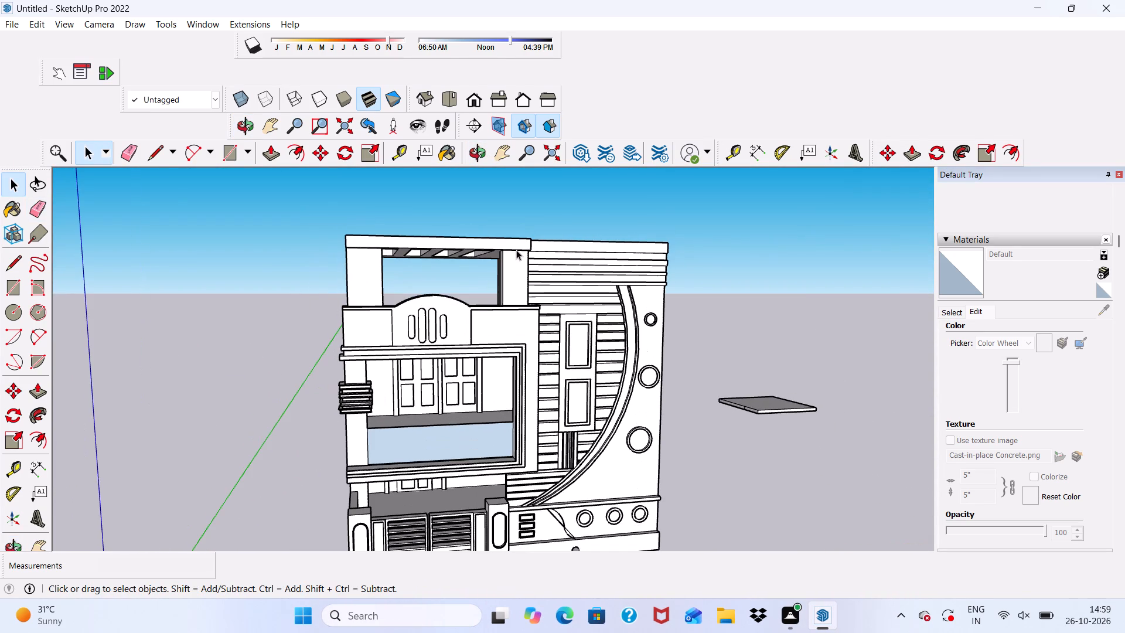
{"action": "scroll", "coordinate": [516, 270], "scroll_direction": "down", "scroll_amount": 2}
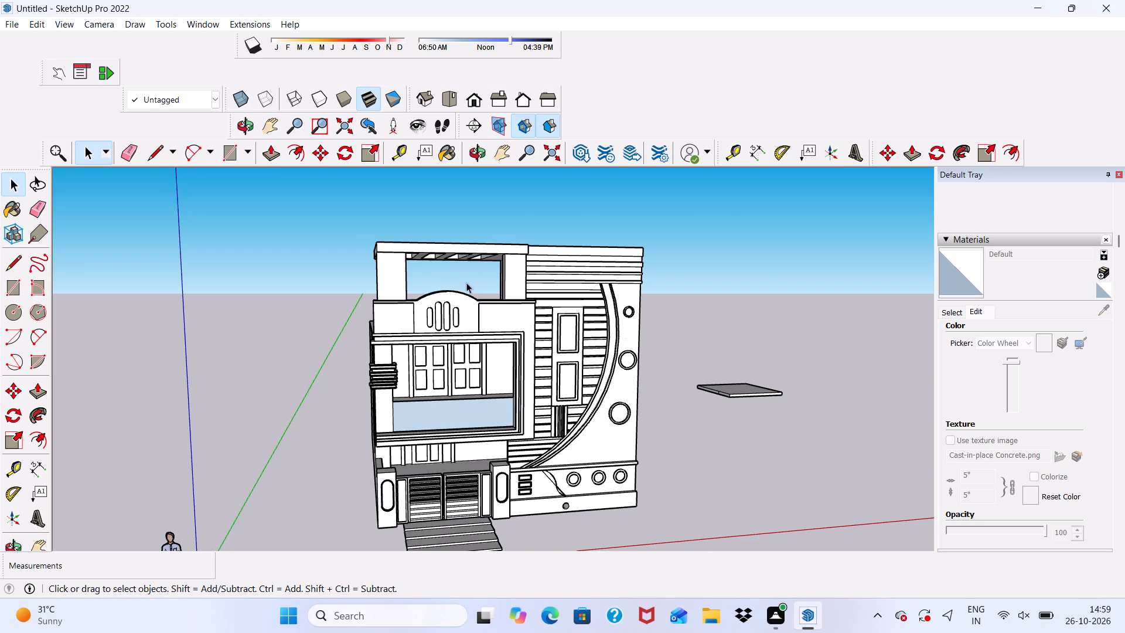
Draw a circle of about 3" radius on the slab's front fascia, near the end by the dividing line.
{"action": "scroll", "coordinate": [443, 236], "scroll_direction": "up", "scroll_amount": 5}
{"action": "middle_click_drag", "start_coordinate": [456, 245], "coordinate": [425, 306]}
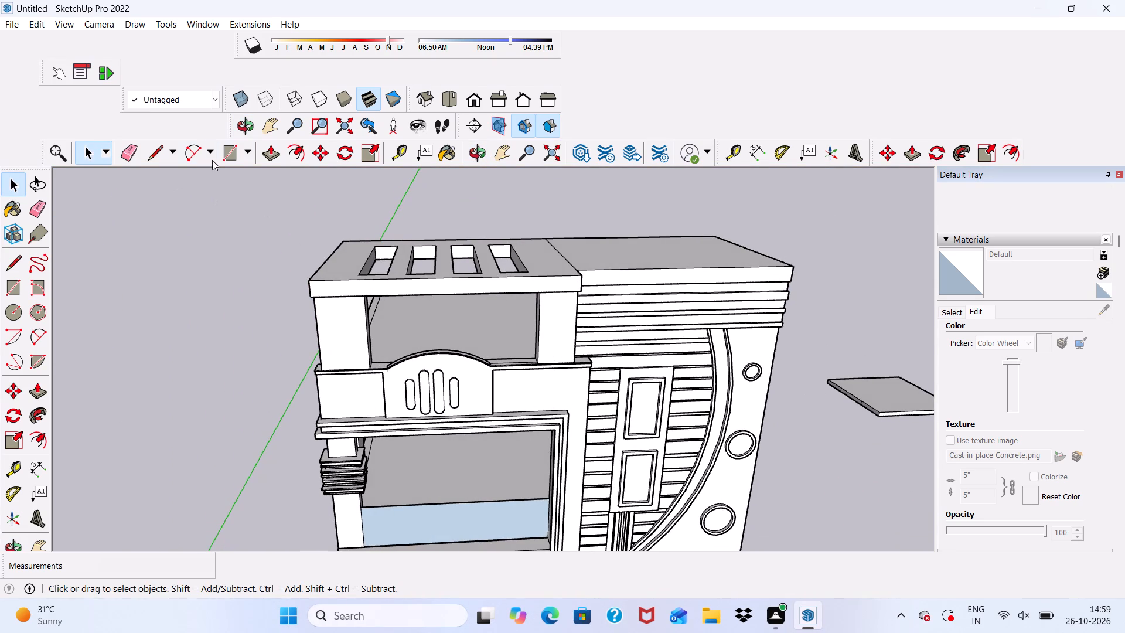
{"action": "left_click", "coordinate": [15, 307]}
{"action": "scroll", "coordinate": [528, 284], "scroll_direction": "up", "scroll_amount": 7}
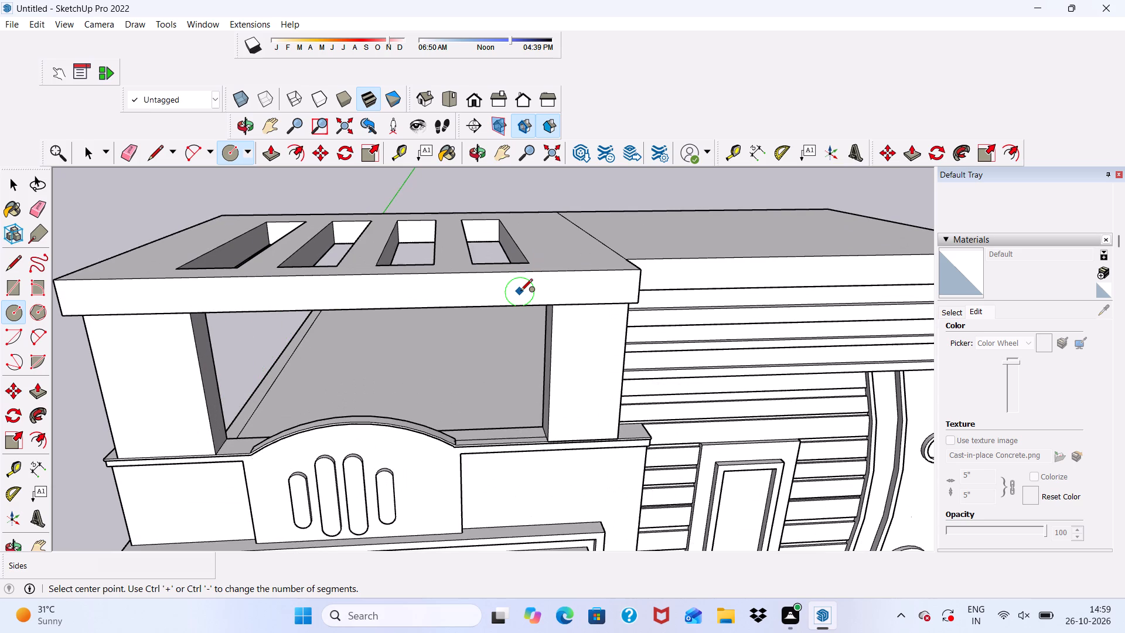
{"action": "left_click", "coordinate": [520, 292]}
{"action": "scroll", "coordinate": [521, 289], "scroll_direction": "up", "scroll_amount": 4}
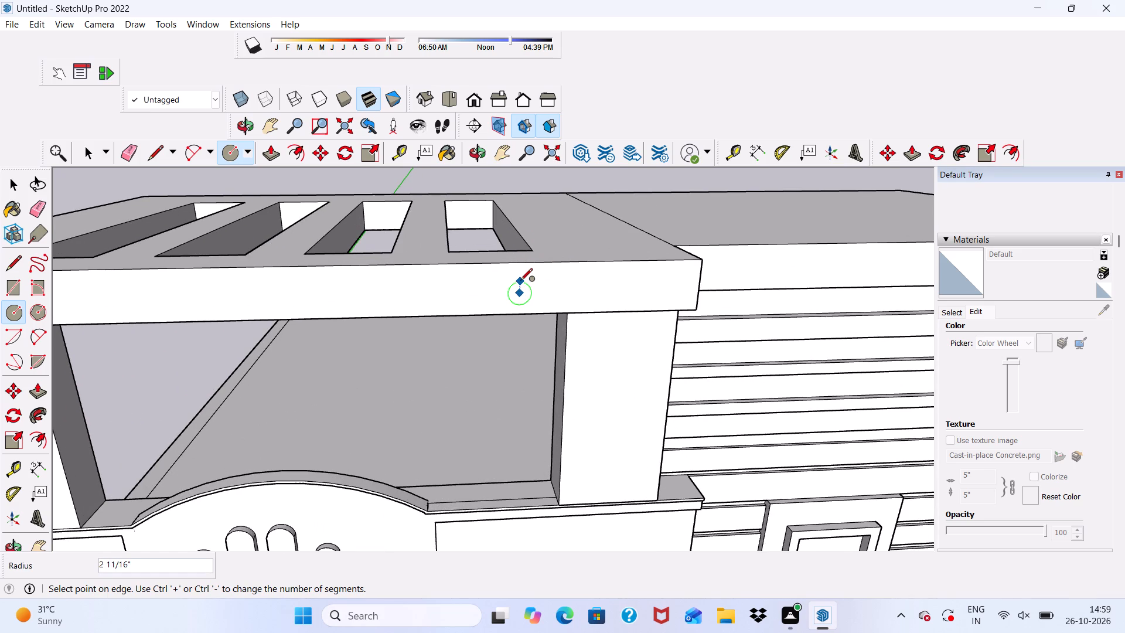
{"action": "left_click", "coordinate": [520, 280]}
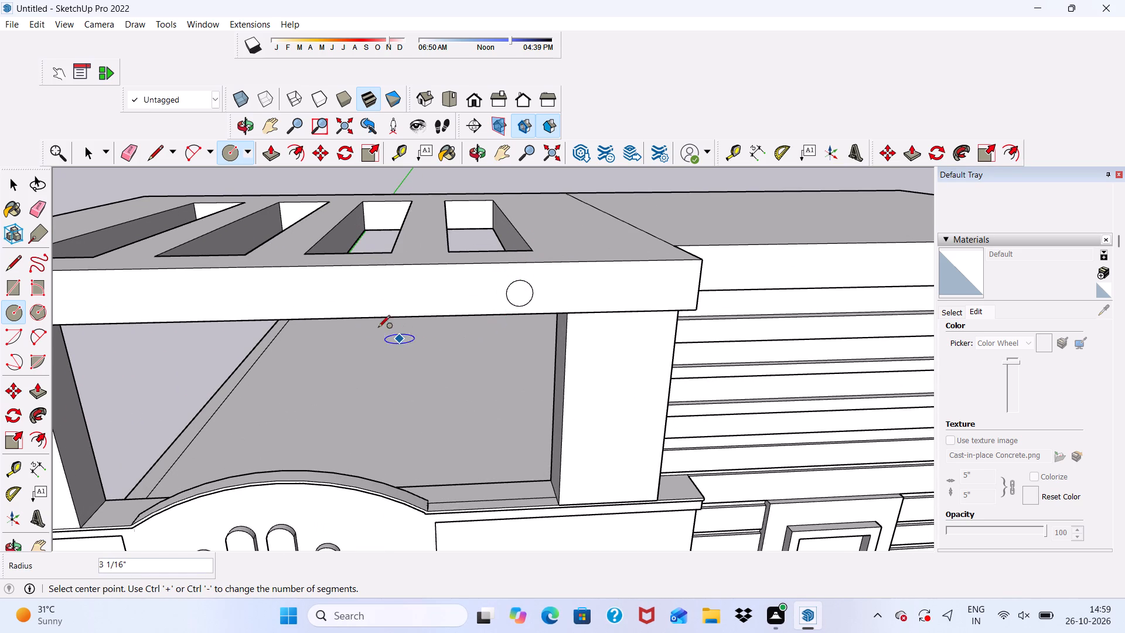
Copy the circle about 1' 3/8" along the fascia toward the slab's outer end and repeat the copy ten times (*10).
{"action": "key", "text": "space"}
{"action": "scroll", "coordinate": [509, 300], "scroll_direction": "up", "scroll_amount": 4}
{"action": "double_click", "coordinate": [526, 292]}
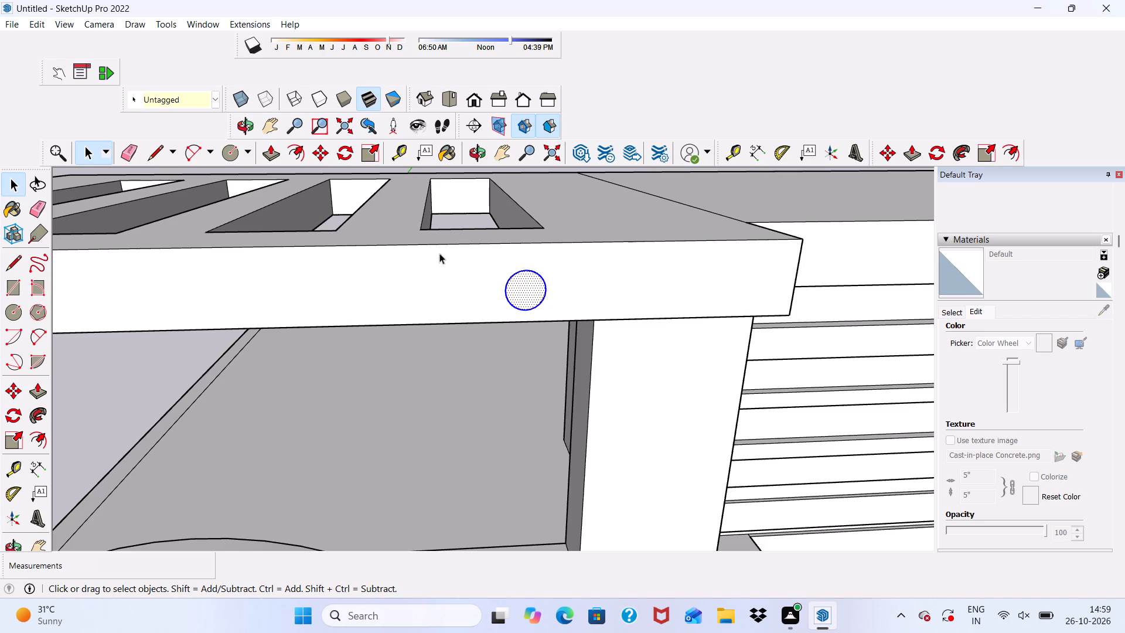
{"action": "left_click", "coordinate": [321, 144]}
{"action": "left_click", "coordinate": [511, 297]}
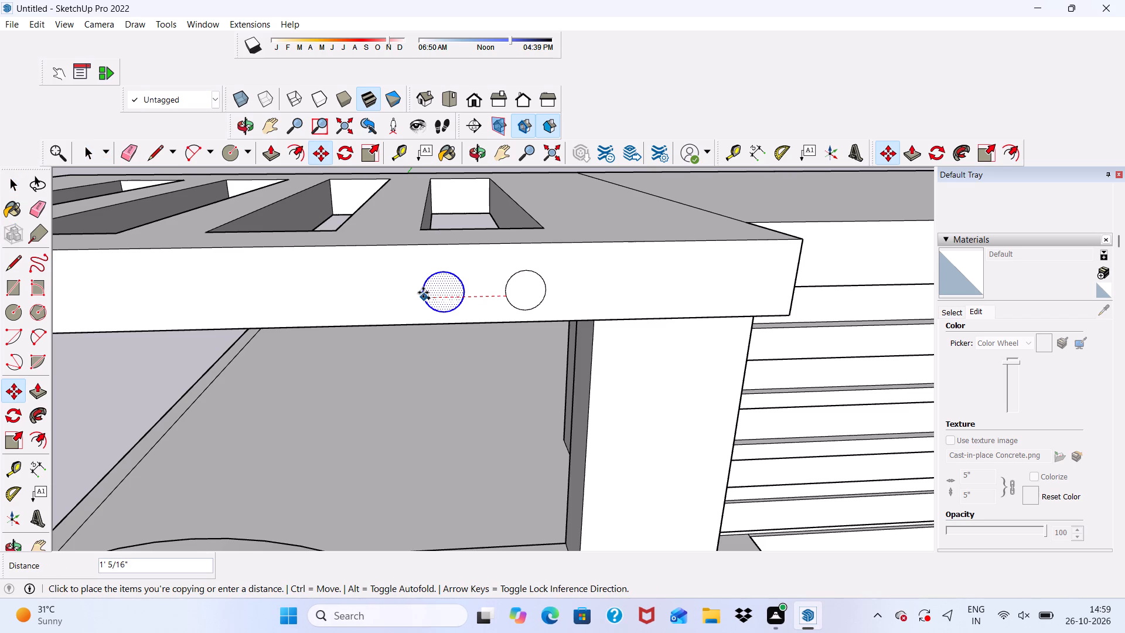
{"action": "left_click", "coordinate": [423, 292]}
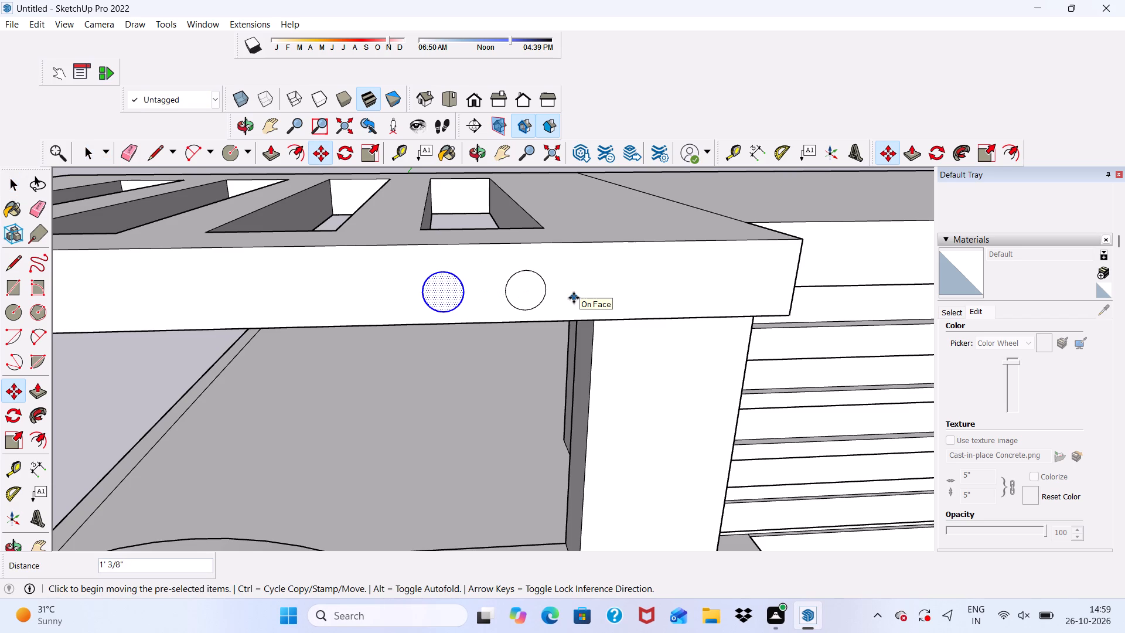
{"action": "key", "text": "shift+asterisk"}
{"action": "type", "text": "10"}
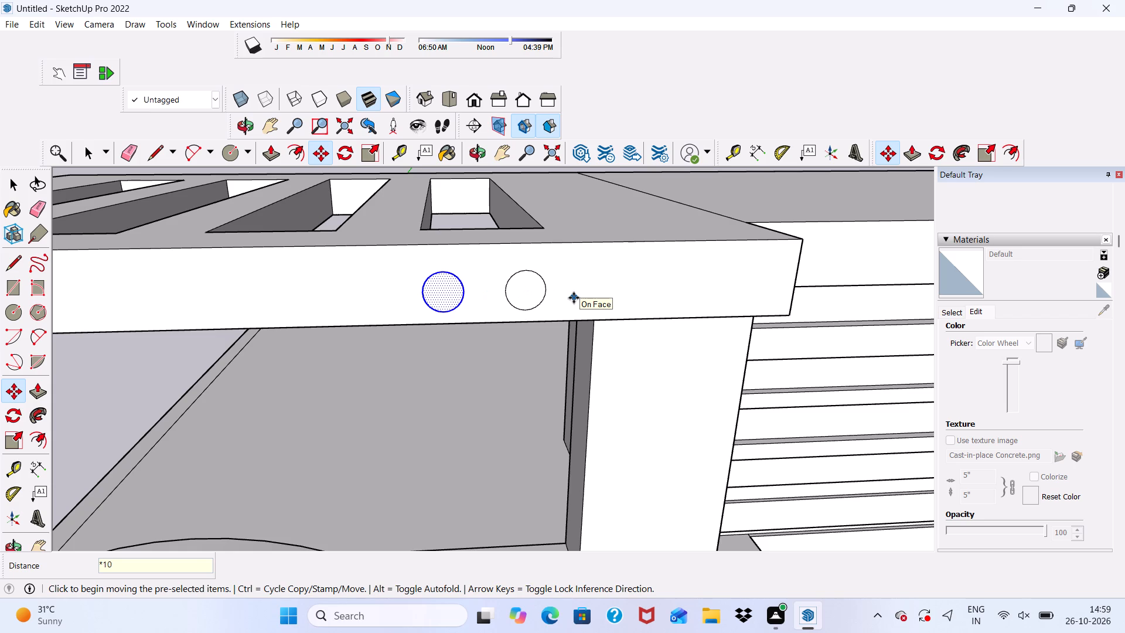
{"action": "key", "text": "apostrophe"}
{"action": "key", "text": "BackSpace"}
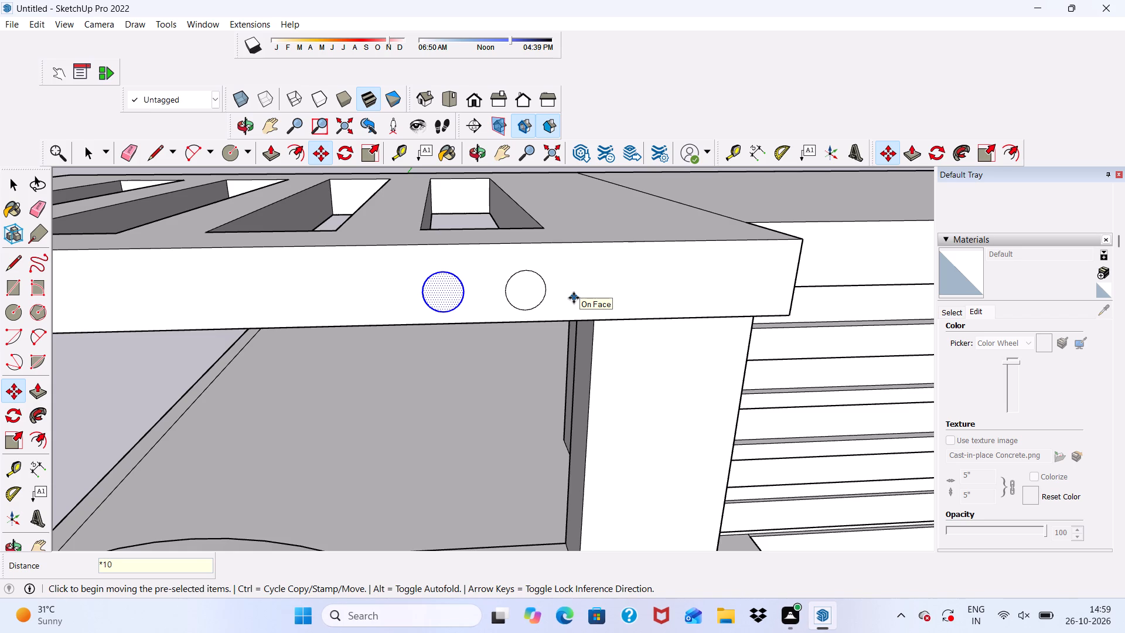
{"action": "key", "text": "Return"}
{"action": "scroll", "coordinate": [483, 326], "scroll_direction": "down", "scroll_amount": 9}
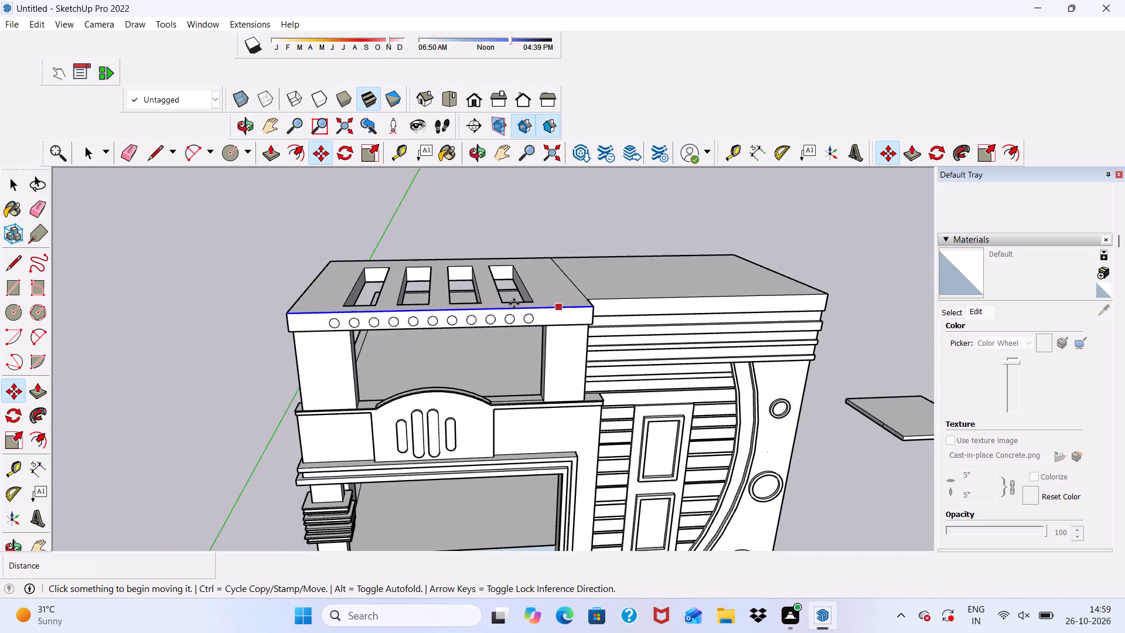
Push the circle at the slab's outer end 1" into the fascia to form a round recess.
{"action": "scroll", "coordinate": [442, 324], "scroll_direction": "up", "scroll_amount": 8}
{"action": "left_click_drag", "start_coordinate": [336, 319], "coordinate": [352, 323]}
{"action": "key", "text": "space"}
{"action": "scroll", "coordinate": [352, 323], "scroll_direction": "up", "scroll_amount": 2}
{"action": "scroll", "coordinate": [169, 321], "scroll_direction": "up", "scroll_amount": 2}
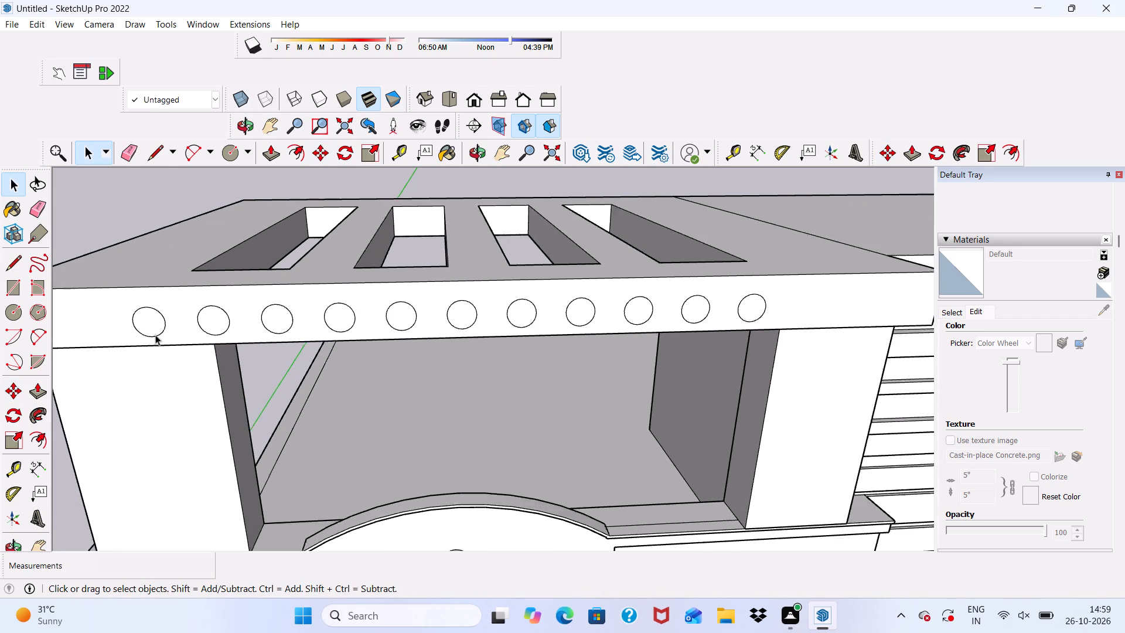
{"action": "scroll", "coordinate": [155, 335], "scroll_direction": "up", "scroll_amount": 2}
{"action": "left_click", "coordinate": [143, 309]}
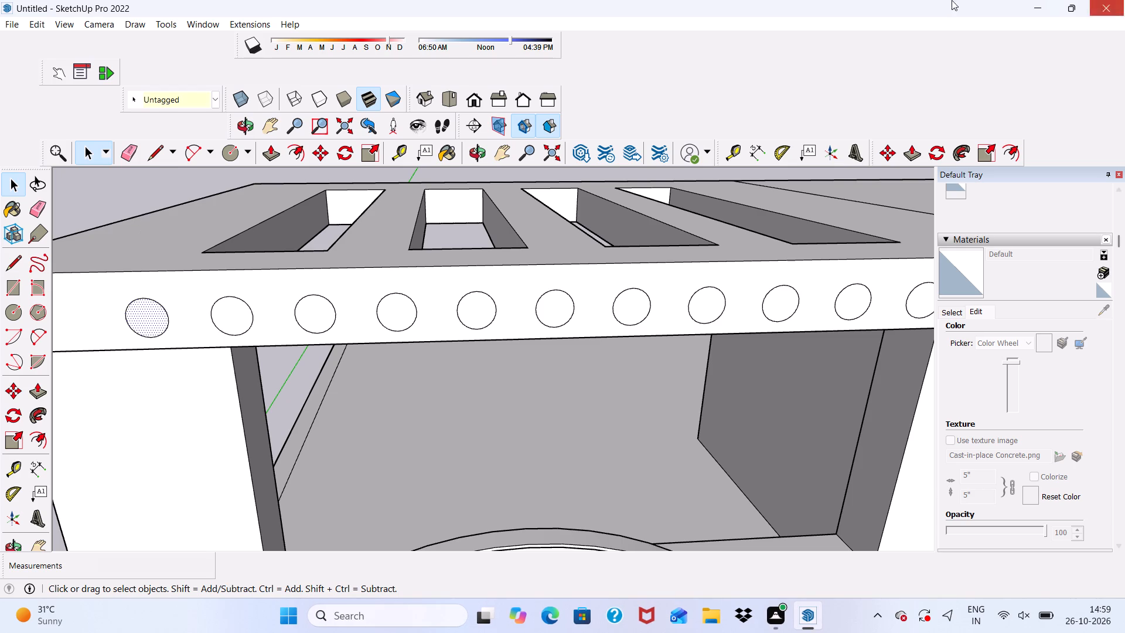
{"action": "left_click", "coordinate": [268, 152]}
{"action": "scroll", "coordinate": [116, 327], "scroll_direction": "up", "scroll_amount": 4}
{"action": "left_click", "coordinate": [162, 315]}
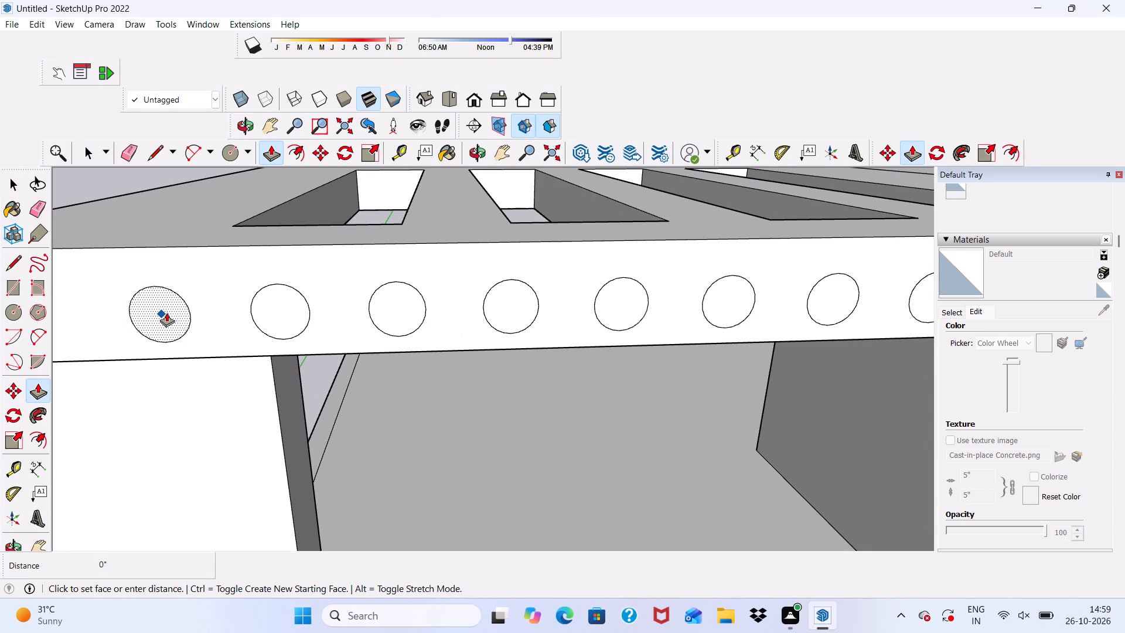
{"action": "type", "text": "1\""}
{"action": "key", "text": "Return"}
{"action": "scroll", "coordinate": [171, 309], "scroll_direction": "up", "scroll_amount": 1}
{"action": "scroll", "coordinate": [180, 314], "scroll_direction": "down", "scroll_amount": 2}
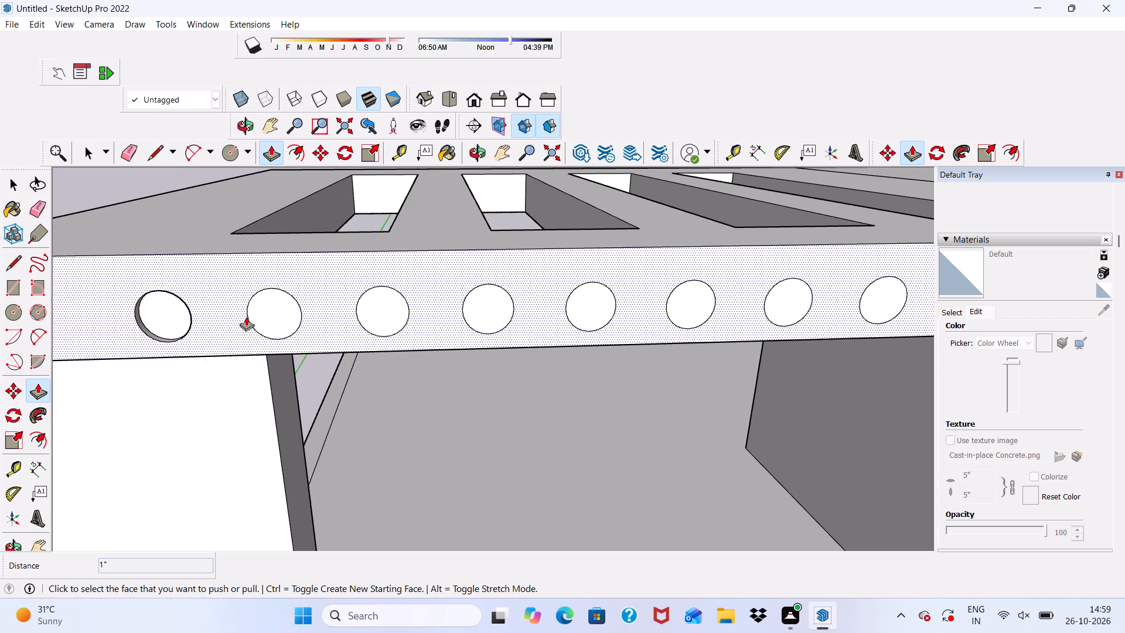
Push the second, third and fourth circles from the slab's outer end 1" into the fascia.
{"action": "scroll", "coordinate": [254, 310], "scroll_direction": "up", "scroll_amount": 1}
{"action": "left_click", "coordinate": [254, 310]}
{"action": "type", "text": "1\""}
{"action": "key", "text": "Return"}
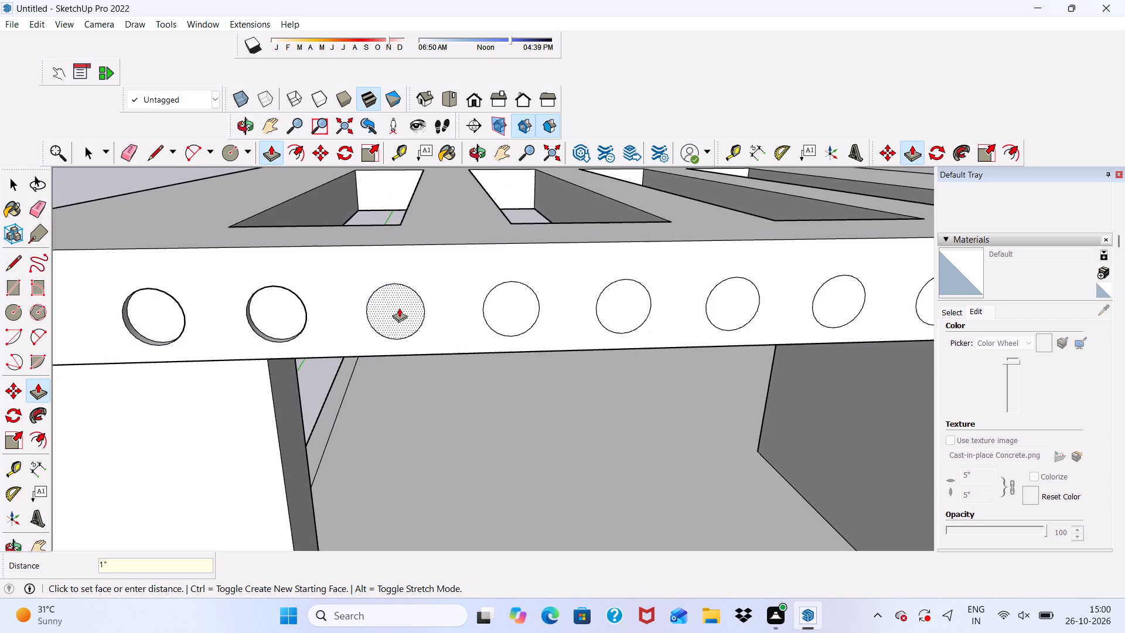
{"action": "left_click", "coordinate": [394, 305]}
{"action": "type", "text": "1\""}
{"action": "key", "text": "Return"}
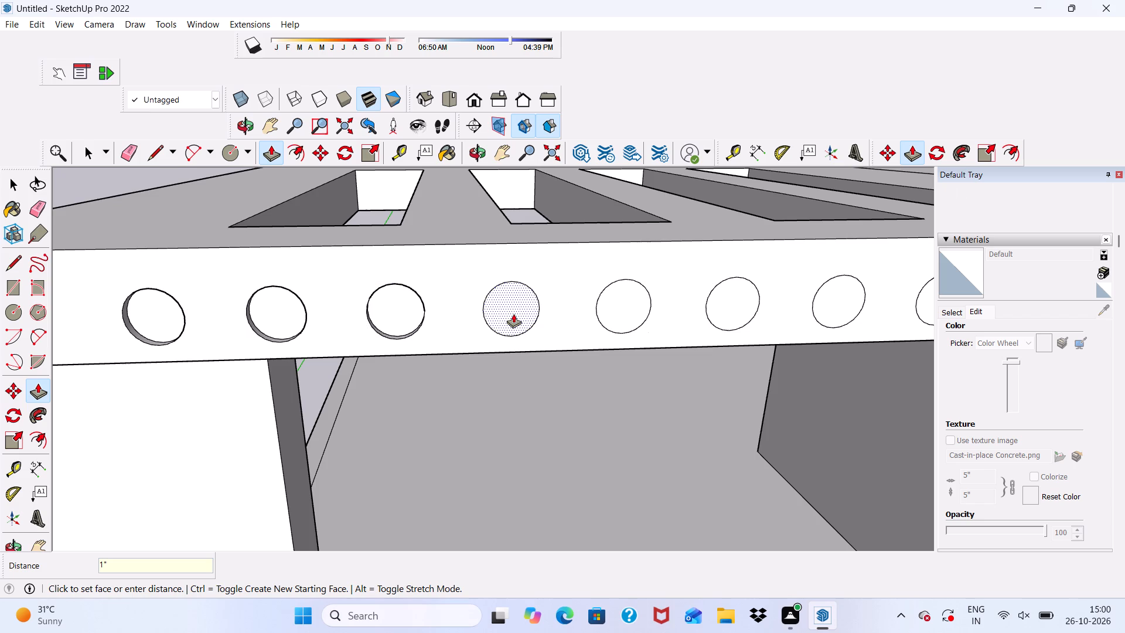
{"action": "left_click", "coordinate": [513, 314]}
{"action": "type", "text": "1\""}
{"action": "key", "text": "Return"}
Push the fifth, sixth and seventh circles from the slab's outer end 1" into the fascia.
{"action": "scroll", "coordinate": [513, 294], "scroll_direction": "up", "scroll_amount": 1}
{"action": "left_click", "coordinate": [626, 302]}
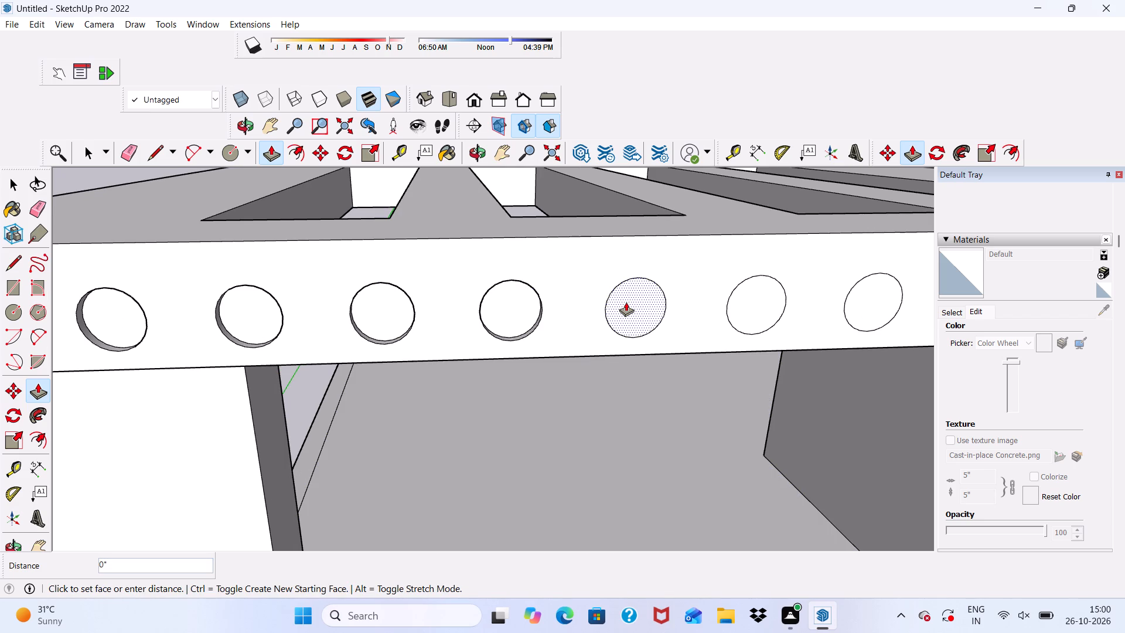
{"action": "type", "text": "1\""}
{"action": "key", "text": "Return"}
{"action": "scroll", "coordinate": [690, 368], "scroll_direction": "down", "scroll_amount": 1}
{"action": "scroll", "coordinate": [754, 305], "scroll_direction": "up", "scroll_amount": 4}
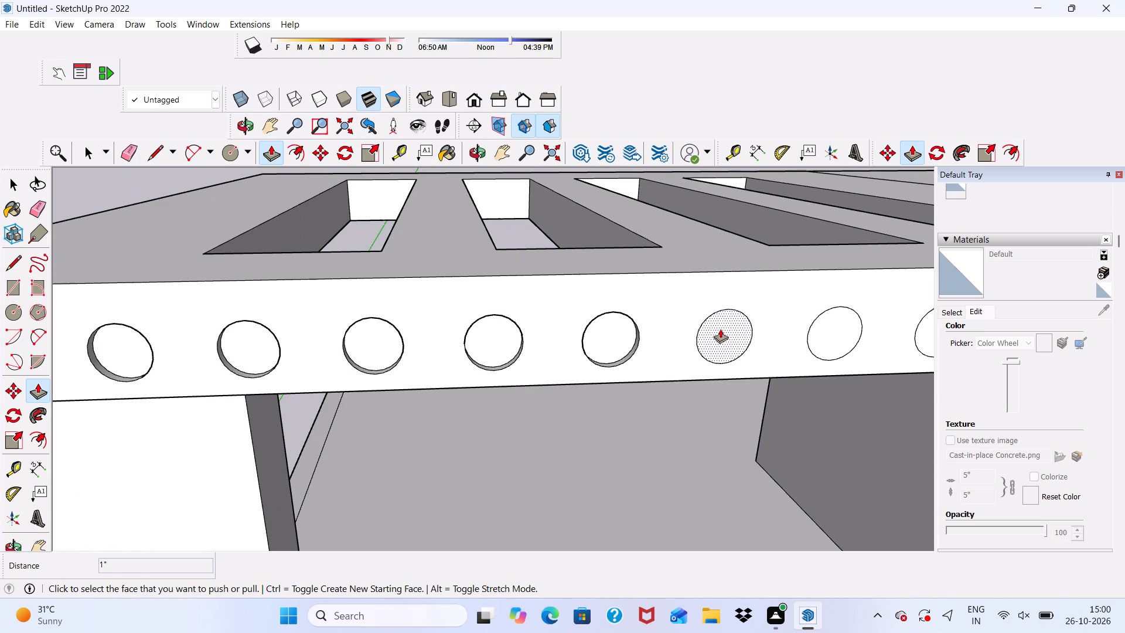
{"action": "left_click", "coordinate": [720, 329]}
{"action": "type", "text": "1\""}
{"action": "key", "text": "Return"}
{"action": "scroll", "coordinate": [749, 406], "scroll_direction": "down", "scroll_amount": 6}
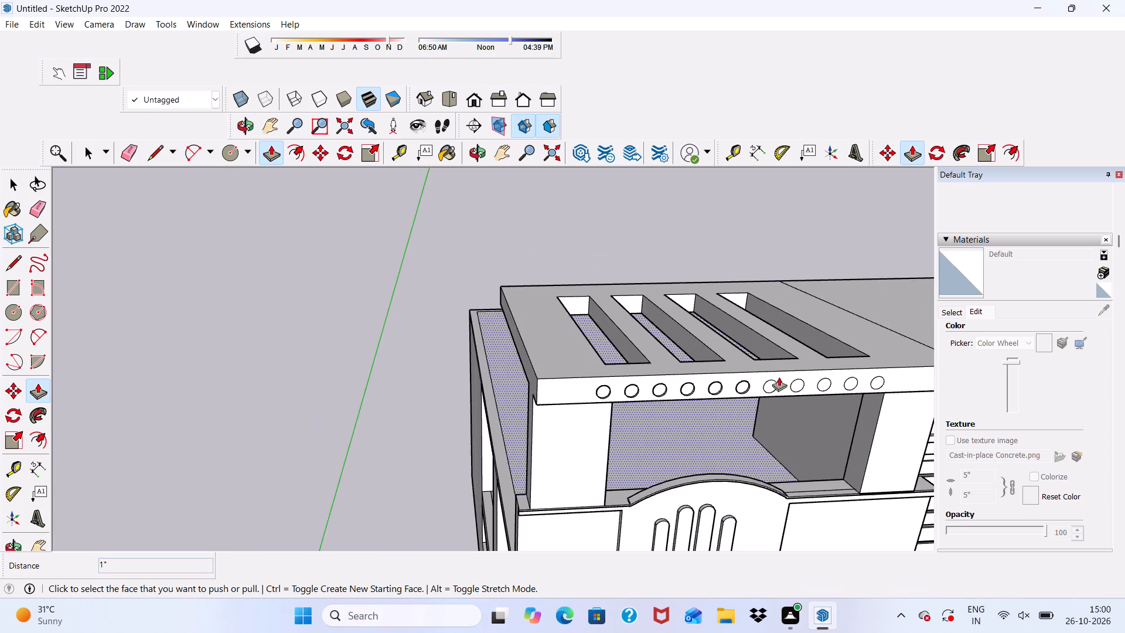
{"action": "scroll", "coordinate": [782, 377], "scroll_direction": "up", "scroll_amount": 9}
{"action": "left_click", "coordinate": [765, 394]}
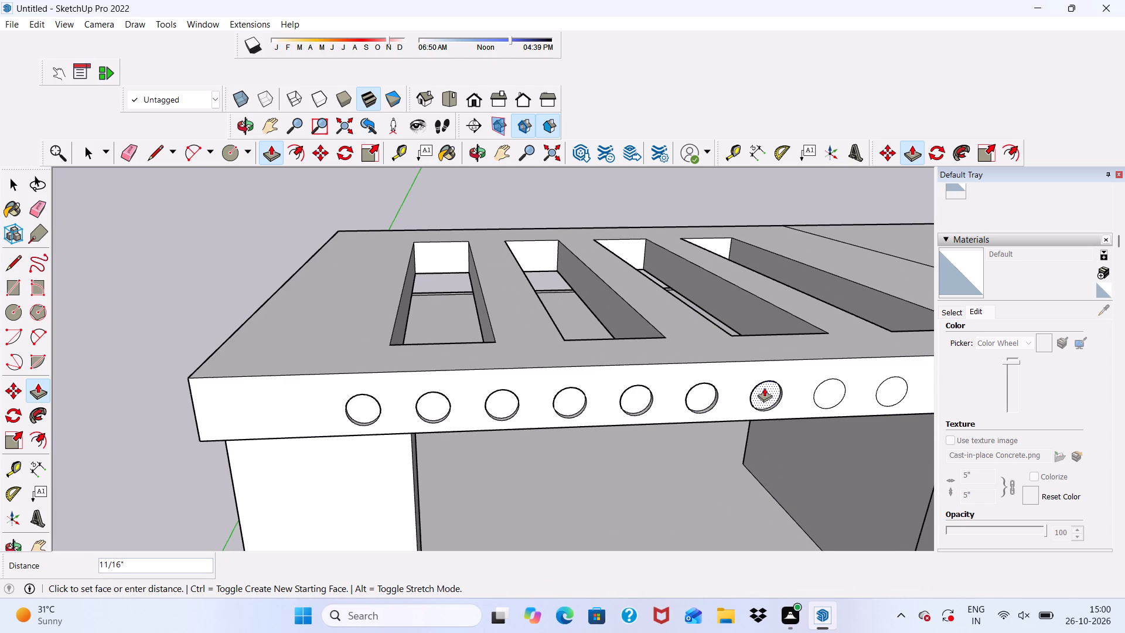
{"action": "type", "text": "1\""}
{"action": "key", "text": "Return"}
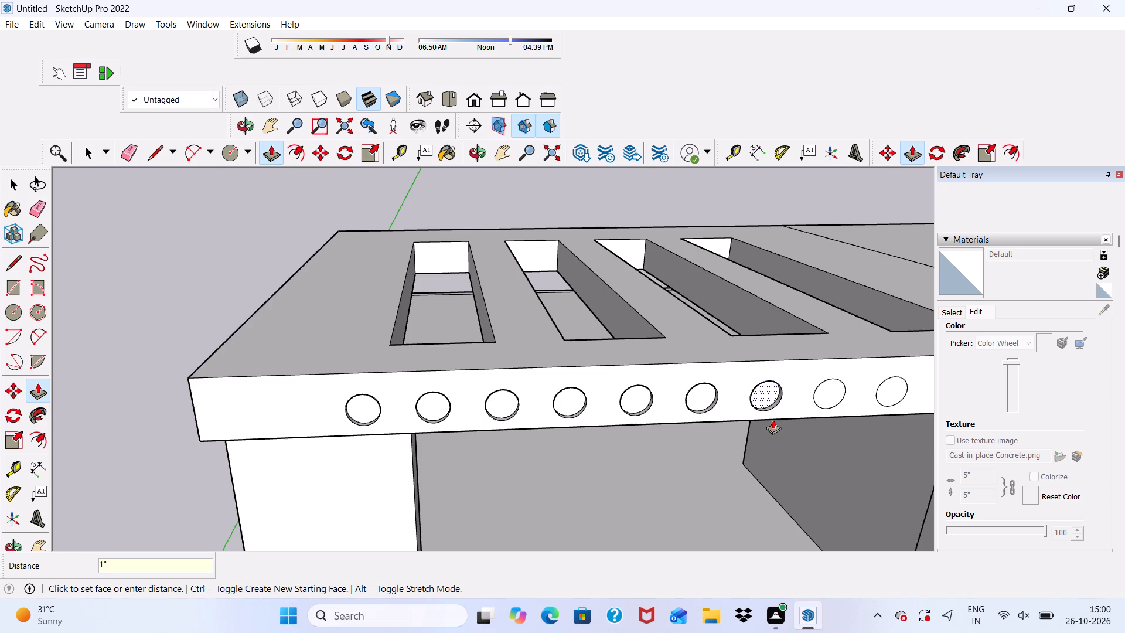
{"action": "scroll", "coordinate": [758, 427], "scroll_direction": "down", "scroll_amount": 8}
{"action": "scroll", "coordinate": [752, 321], "scroll_direction": "up", "scroll_amount": 20}
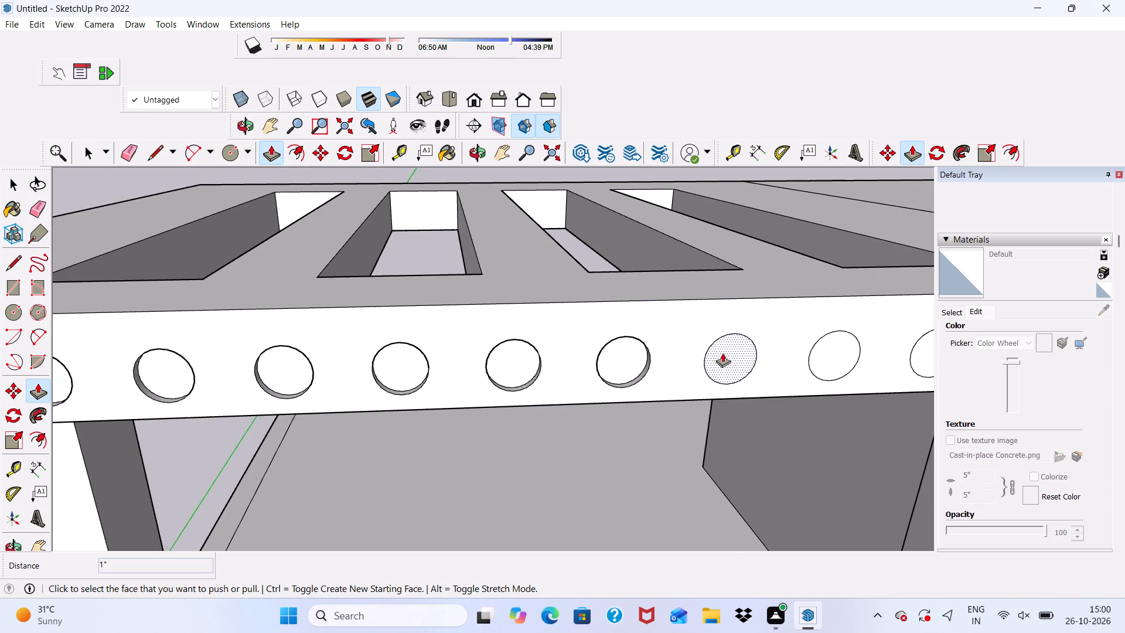
Push the eighth circle from the slab's outer end 1" into the fascia.
{"action": "left_click", "coordinate": [722, 354]}
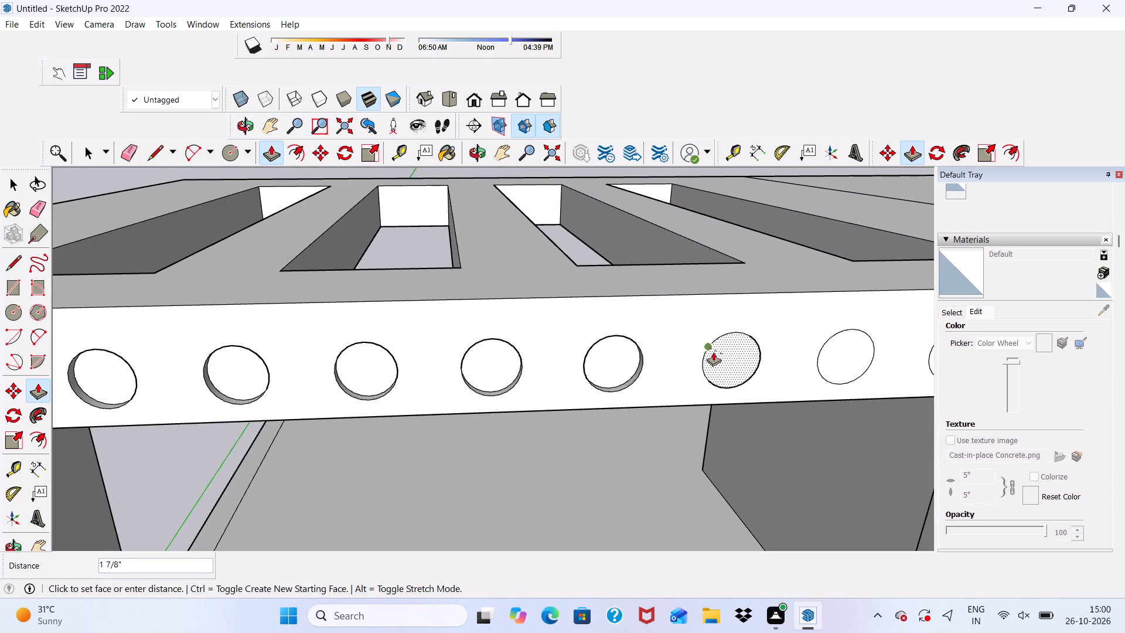
{"action": "type", "text": "1\""}
{"action": "key", "text": "Return"}
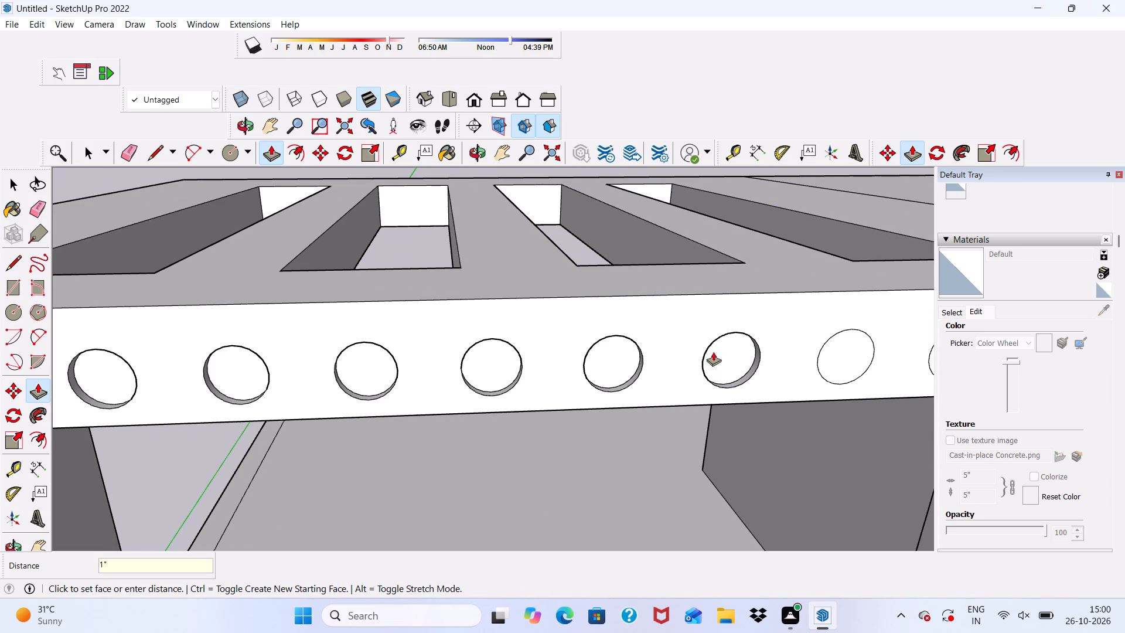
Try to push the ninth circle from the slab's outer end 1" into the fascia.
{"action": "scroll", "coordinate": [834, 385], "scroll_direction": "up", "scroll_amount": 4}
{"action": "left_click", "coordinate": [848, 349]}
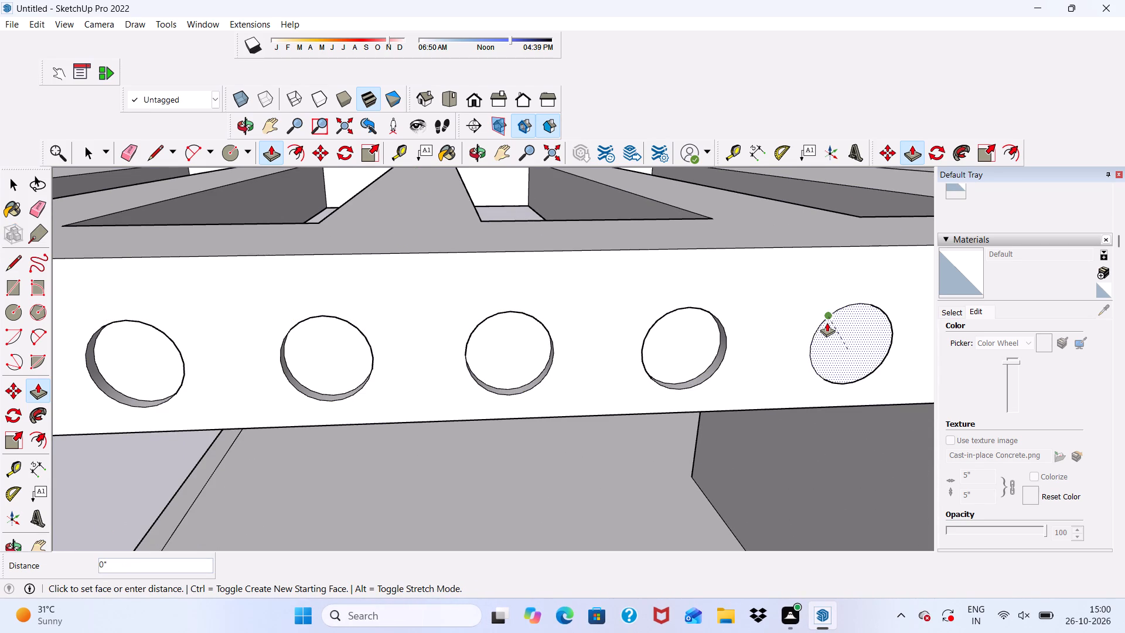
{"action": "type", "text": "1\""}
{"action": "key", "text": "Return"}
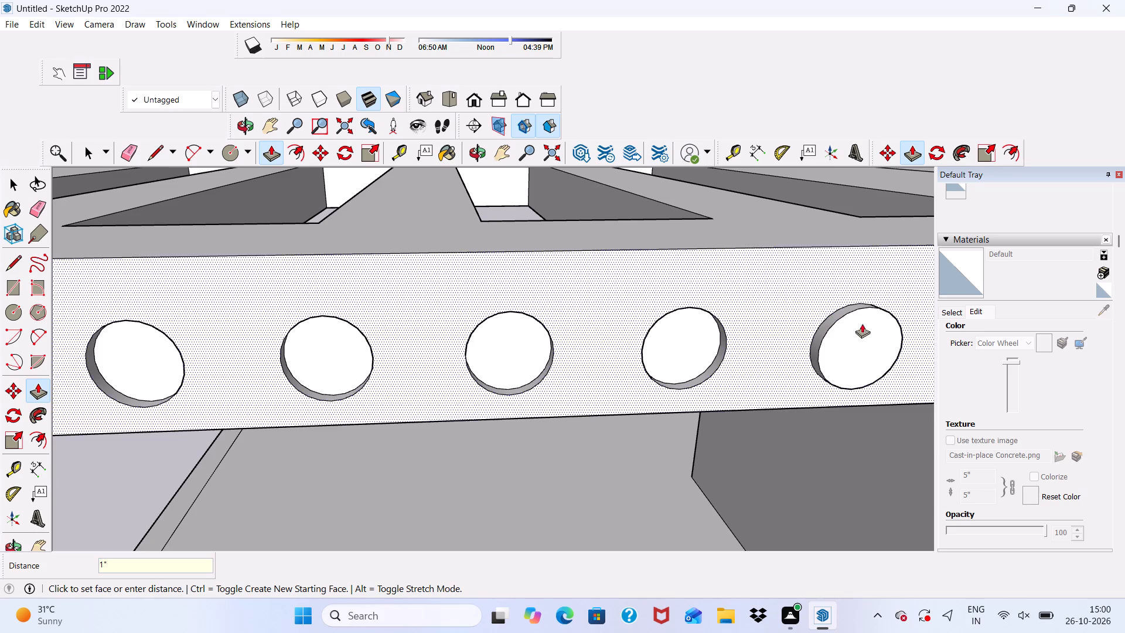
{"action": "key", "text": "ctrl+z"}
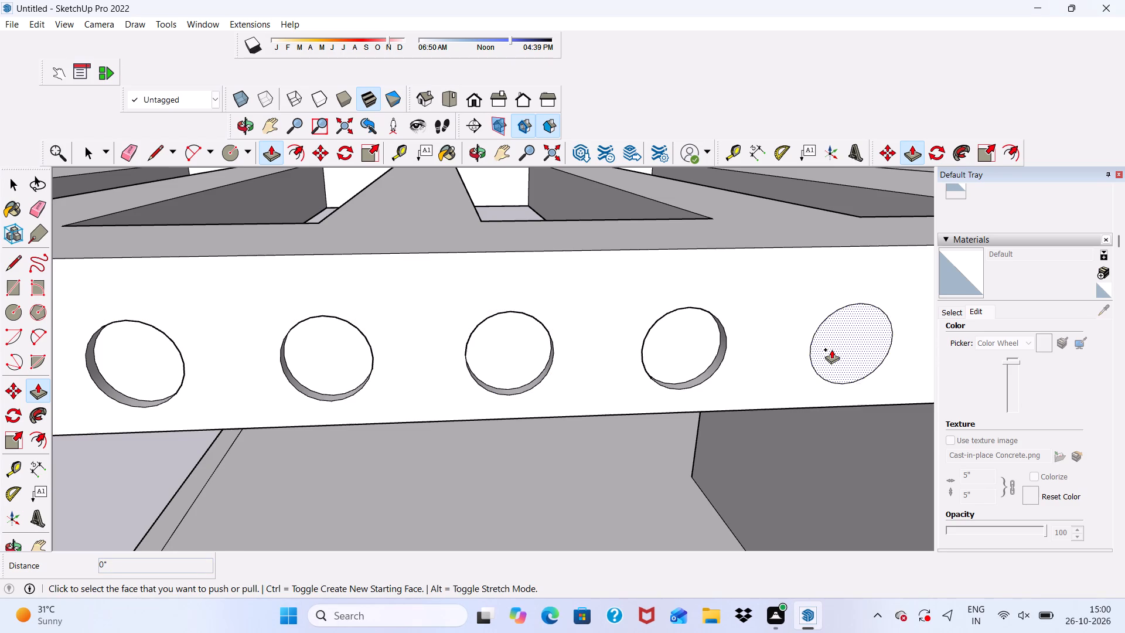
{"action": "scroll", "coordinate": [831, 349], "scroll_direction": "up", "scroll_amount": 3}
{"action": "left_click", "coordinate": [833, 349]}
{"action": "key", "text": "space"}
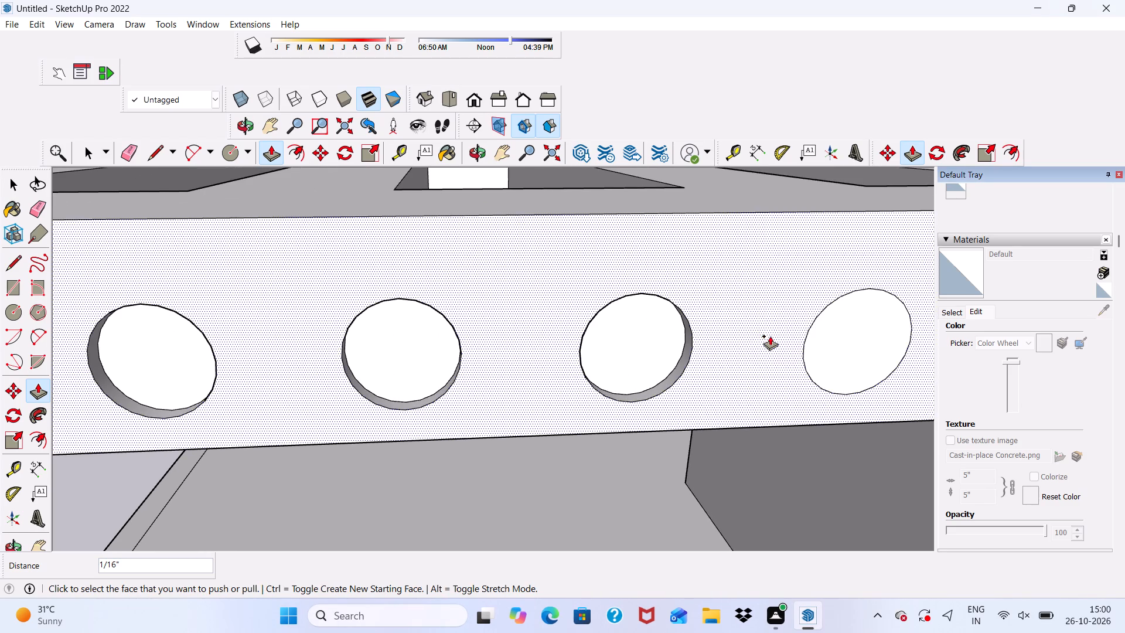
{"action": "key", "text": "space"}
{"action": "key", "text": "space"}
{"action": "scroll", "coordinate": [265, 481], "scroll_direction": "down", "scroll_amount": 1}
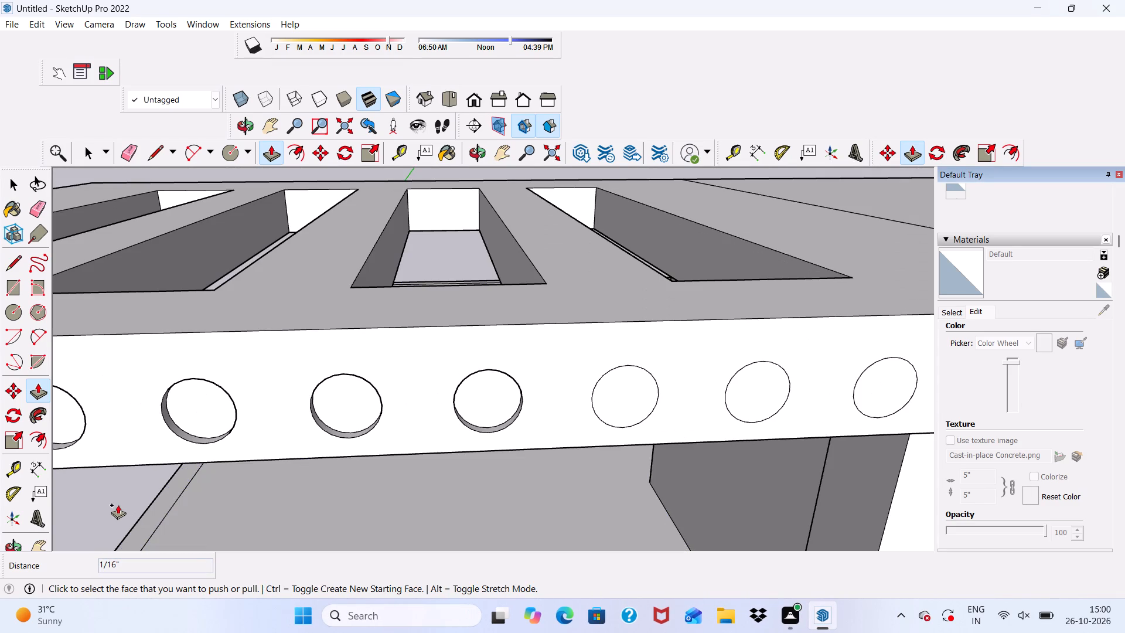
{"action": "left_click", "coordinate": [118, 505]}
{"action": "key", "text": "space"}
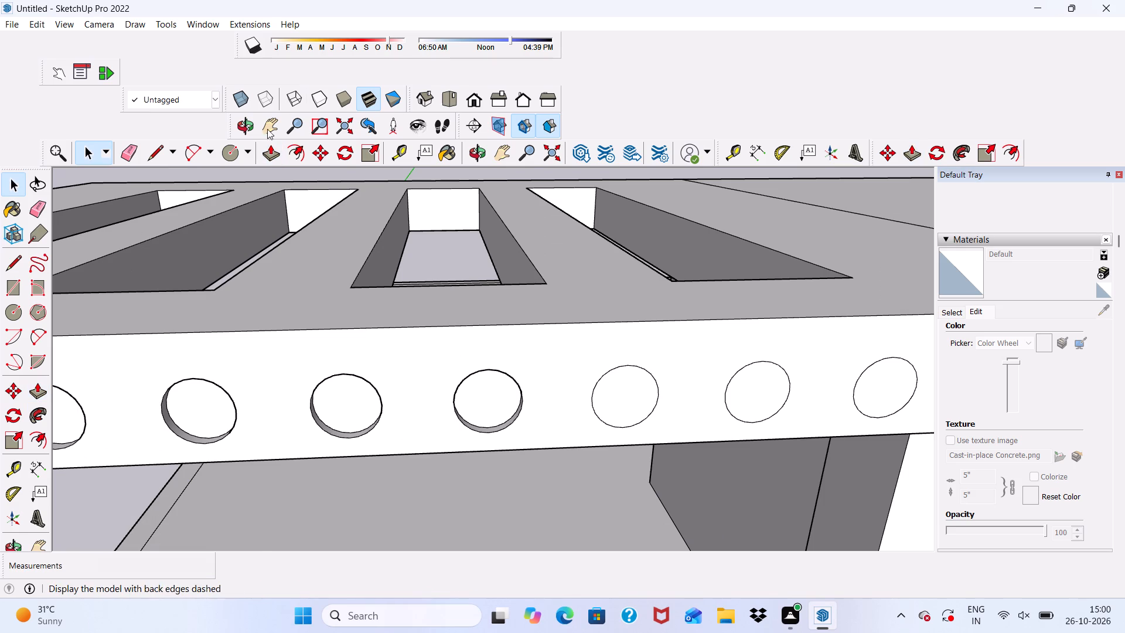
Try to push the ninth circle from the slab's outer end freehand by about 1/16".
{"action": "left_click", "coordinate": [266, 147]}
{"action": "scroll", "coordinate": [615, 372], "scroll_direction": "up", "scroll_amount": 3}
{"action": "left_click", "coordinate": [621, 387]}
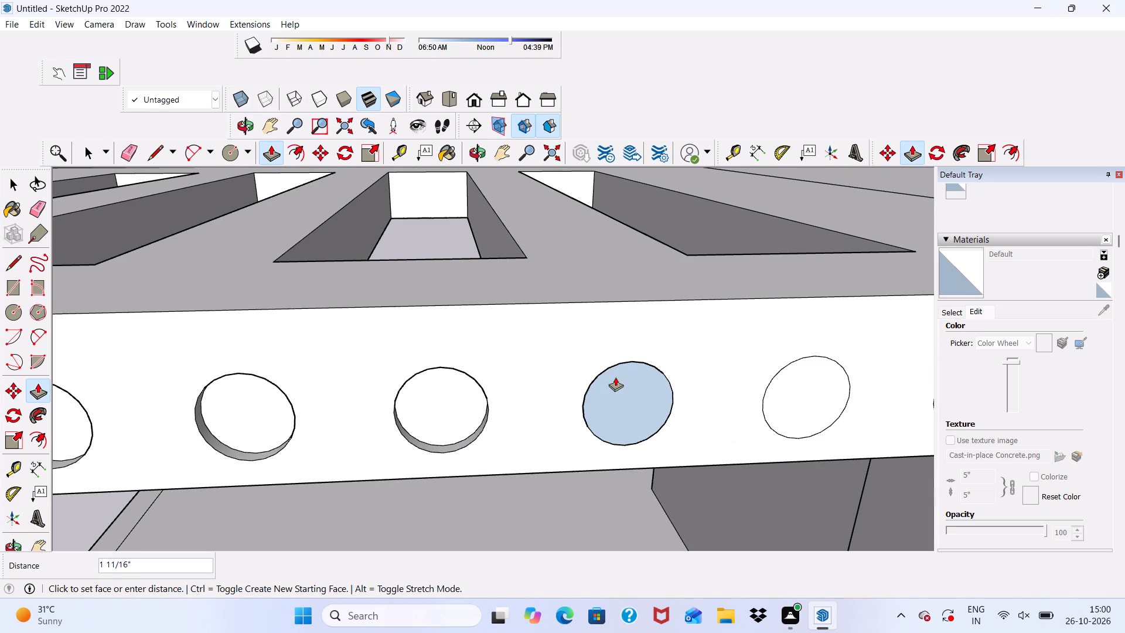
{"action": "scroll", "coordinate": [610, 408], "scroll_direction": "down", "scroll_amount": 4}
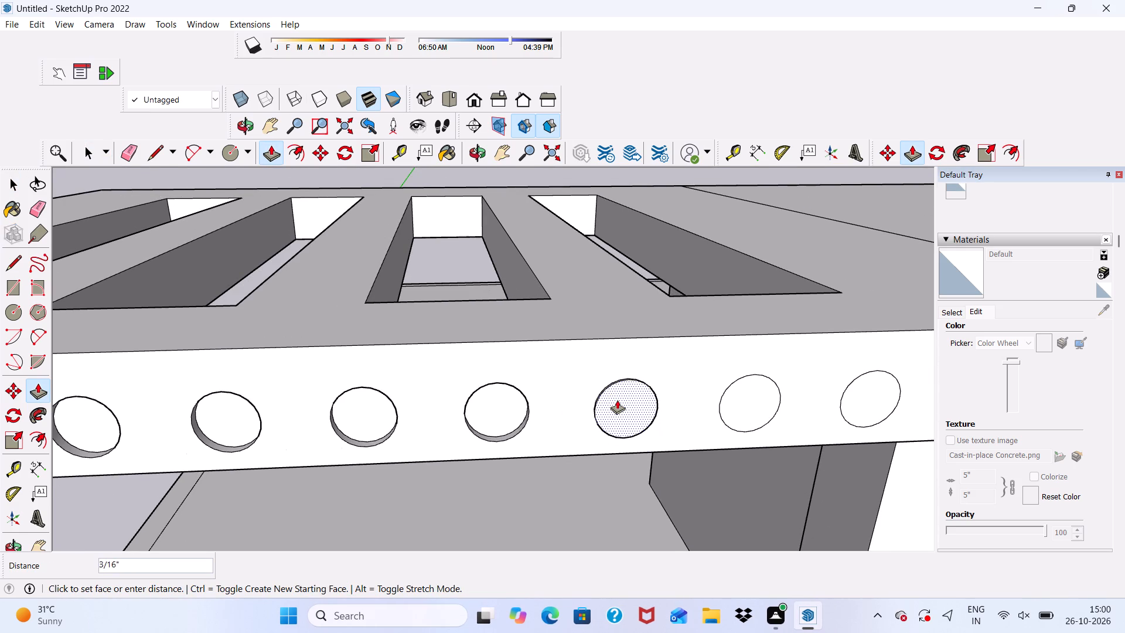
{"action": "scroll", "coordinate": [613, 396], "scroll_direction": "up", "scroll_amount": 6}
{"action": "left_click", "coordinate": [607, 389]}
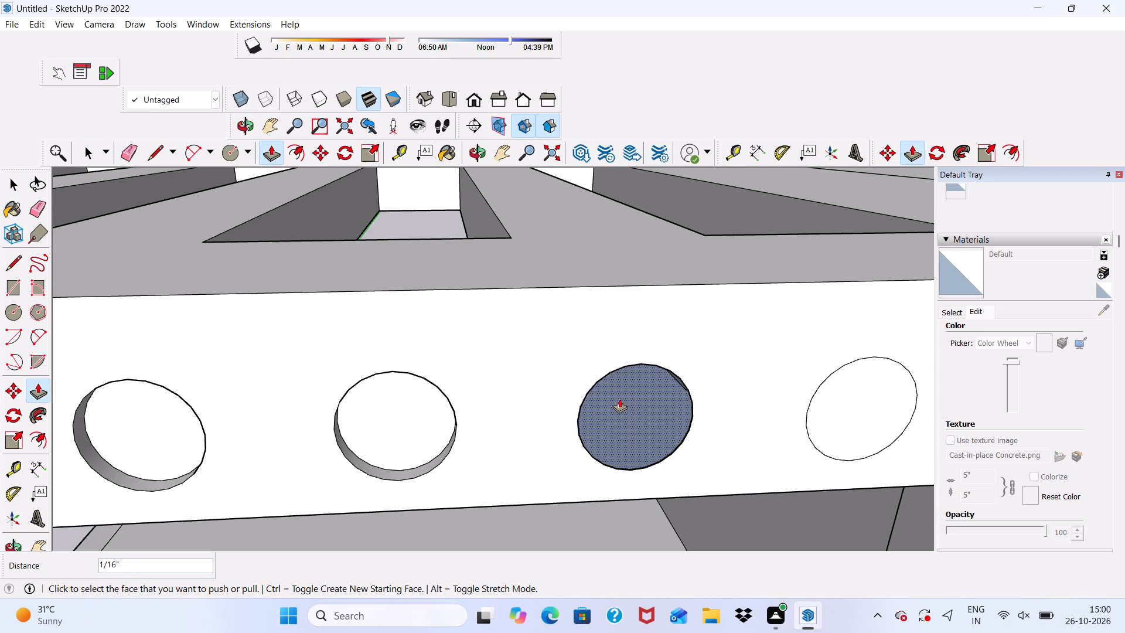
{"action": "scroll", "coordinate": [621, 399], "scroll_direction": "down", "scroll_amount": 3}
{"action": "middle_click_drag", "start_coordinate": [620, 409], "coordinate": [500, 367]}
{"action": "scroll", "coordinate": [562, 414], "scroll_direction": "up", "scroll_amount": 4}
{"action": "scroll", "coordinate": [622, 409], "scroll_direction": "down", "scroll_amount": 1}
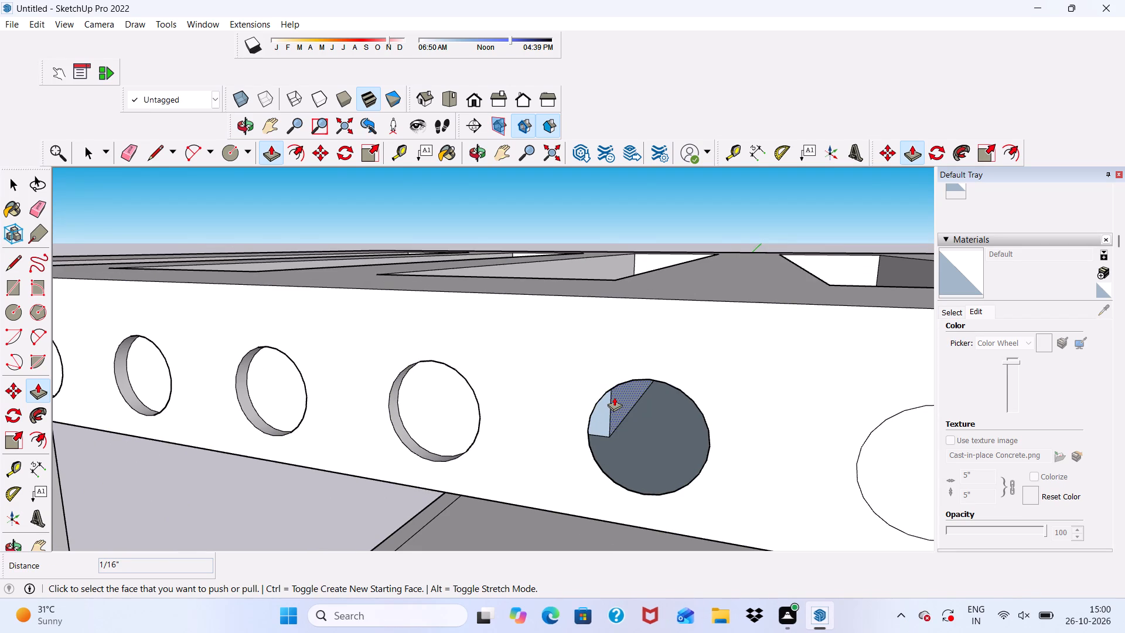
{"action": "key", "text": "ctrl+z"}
Push the ninth circle from the slab's outer end freehand and delete the face covering its recess.
{"action": "scroll", "coordinate": [624, 421], "scroll_direction": "up", "scroll_amount": 3}
{"action": "key", "text": "space"}
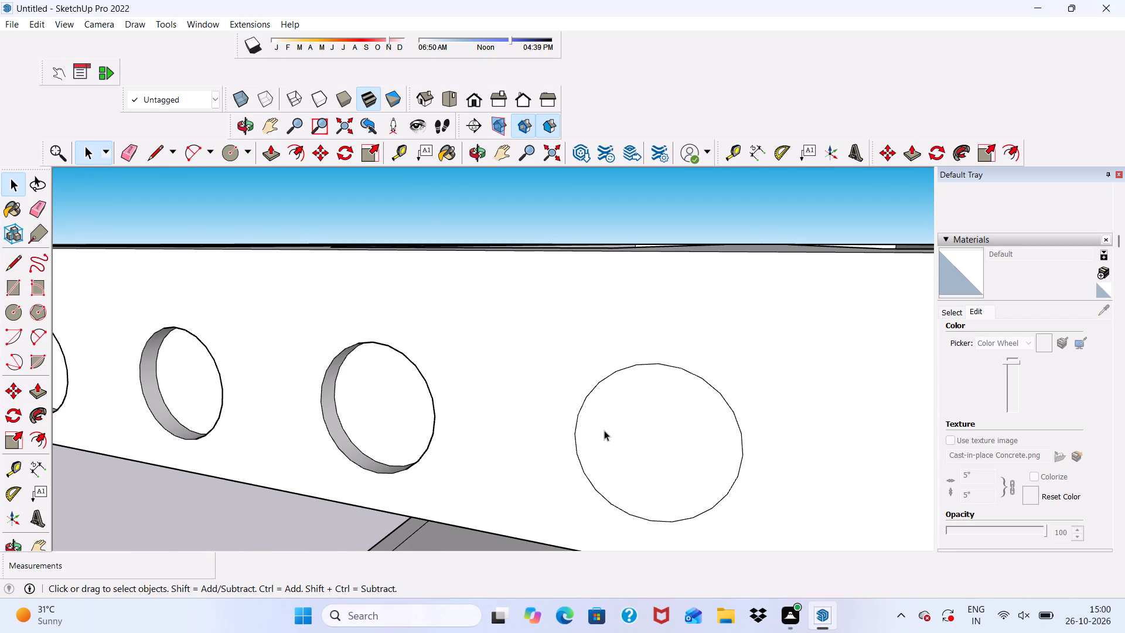
{"action": "left_click", "coordinate": [605, 431]}
{"action": "left_click", "coordinate": [272, 150]}
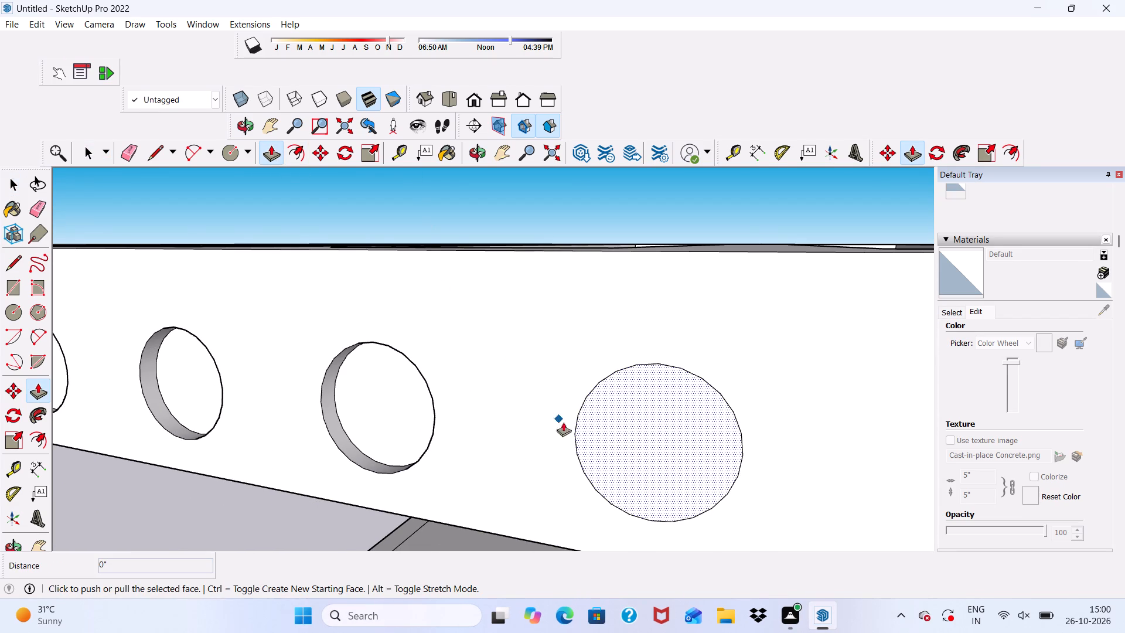
{"action": "left_click_drag", "start_coordinate": [618, 433], "coordinate": [631, 424]}
{"action": "scroll", "coordinate": [622, 413], "scroll_direction": "down", "scroll_amount": 3}
{"action": "middle_click_drag", "start_coordinate": [631, 434], "coordinate": [631, 492]}
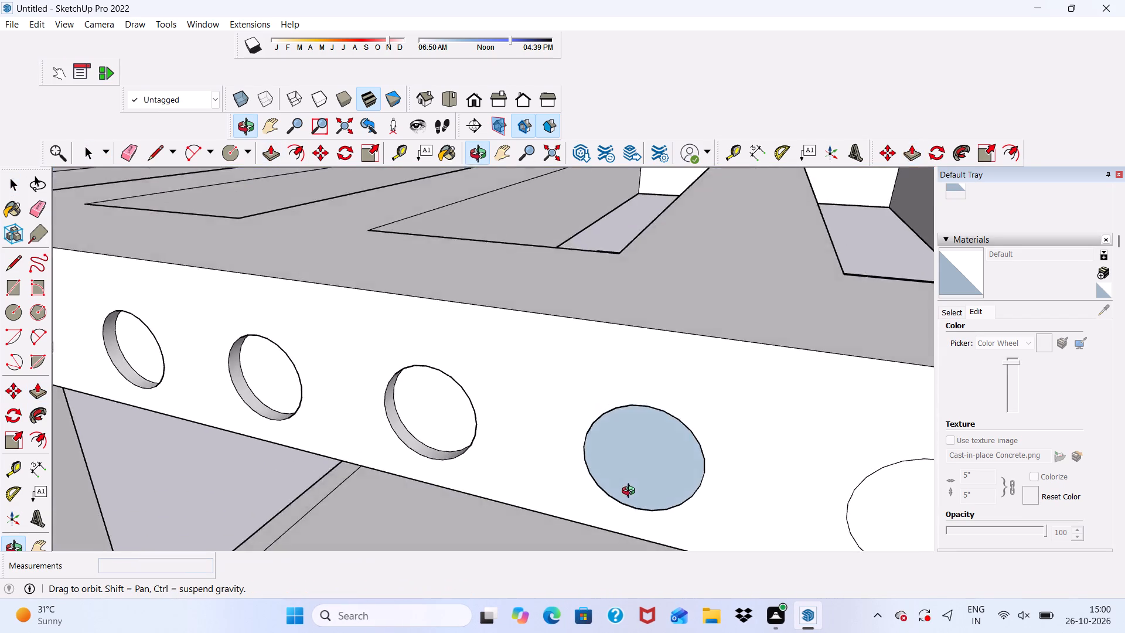
{"action": "middle_click_drag", "start_coordinate": [631, 492], "coordinate": [645, 394]}
{"action": "left_click", "coordinate": [642, 413]}
{"action": "key", "text": "space"}
{"action": "left_click", "coordinate": [640, 413]}
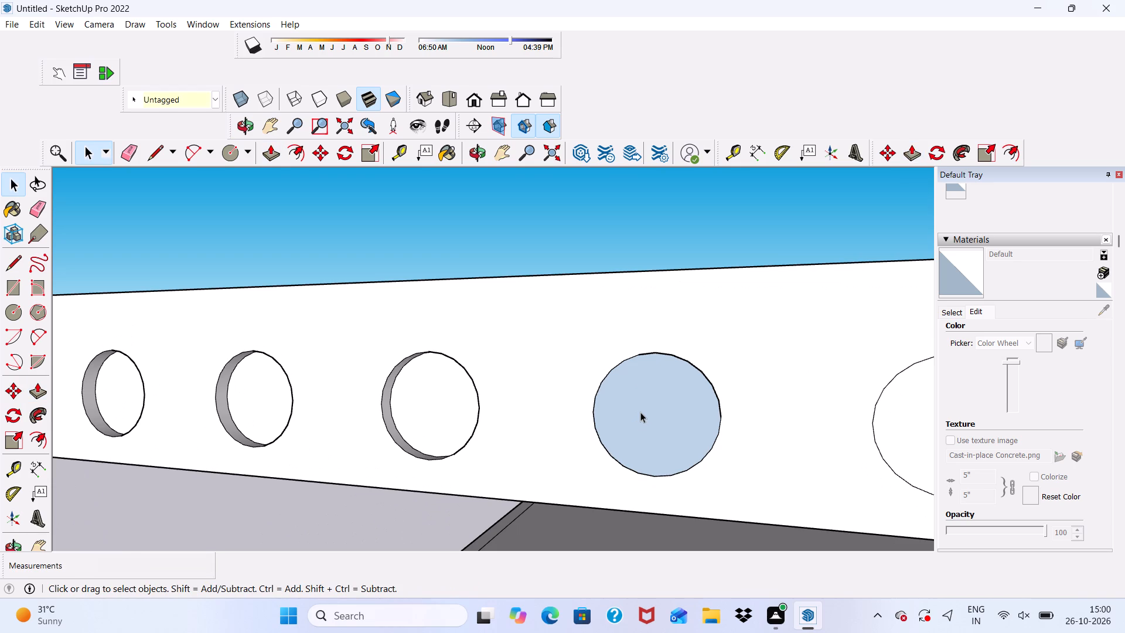
{"action": "left_click", "coordinate": [640, 406]}
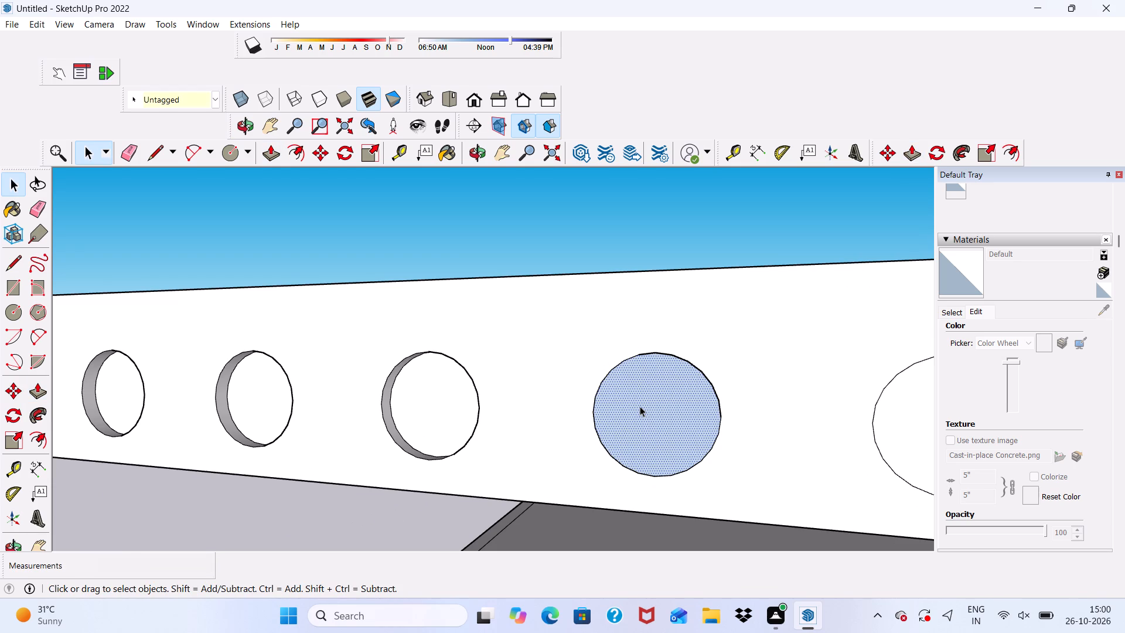
{"action": "key", "text": "Delete"}
Push the tenth circle from the slab's outer end 1" into the fascia.
{"action": "scroll", "coordinate": [588, 457], "scroll_direction": "down", "scroll_amount": 6}
{"action": "scroll", "coordinate": [520, 418], "scroll_direction": "down", "scroll_amount": 2}
{"action": "middle_click_drag", "start_coordinate": [785, 450], "coordinate": [779, 450]}
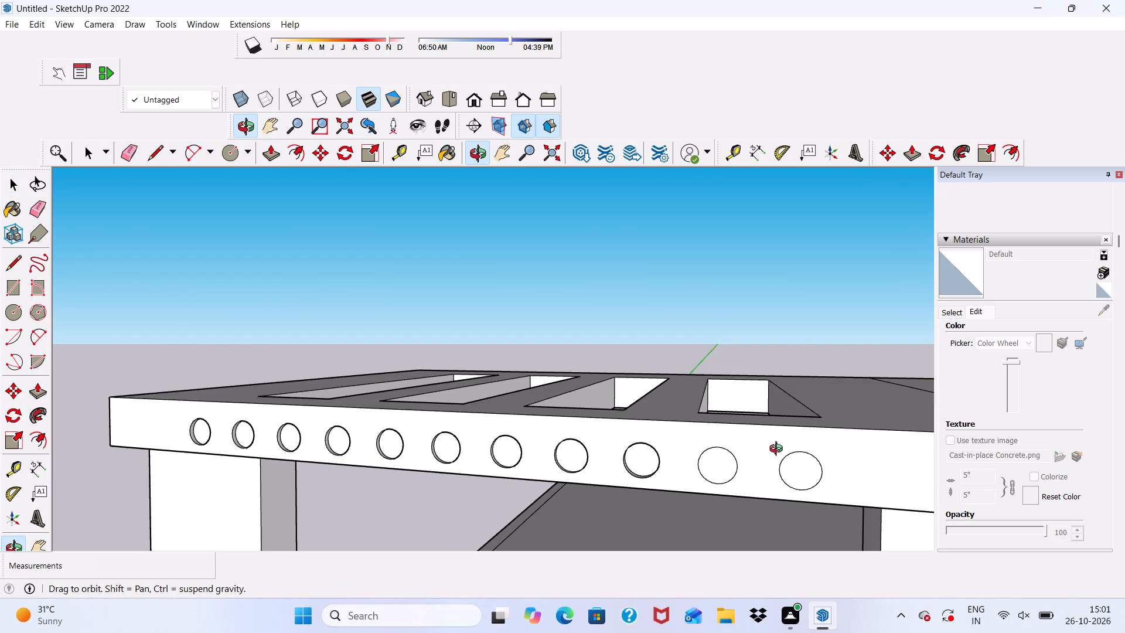
{"action": "middle_click_drag", "start_coordinate": [779, 450], "coordinate": [691, 466]}
{"action": "scroll", "coordinate": [691, 466], "scroll_direction": "up", "scroll_amount": 5}
{"action": "scroll", "coordinate": [637, 513], "scroll_direction": "up", "scroll_amount": 4}
{"action": "left_click", "coordinate": [654, 510]}
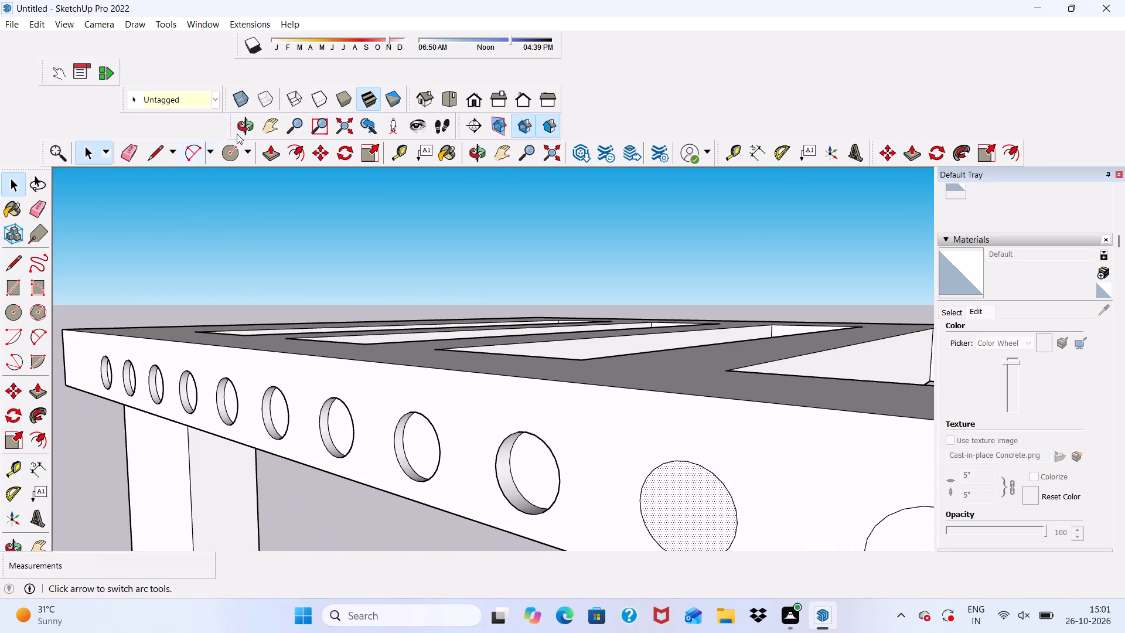
{"action": "left_click", "coordinate": [269, 150]}
{"action": "left_click", "coordinate": [671, 481]}
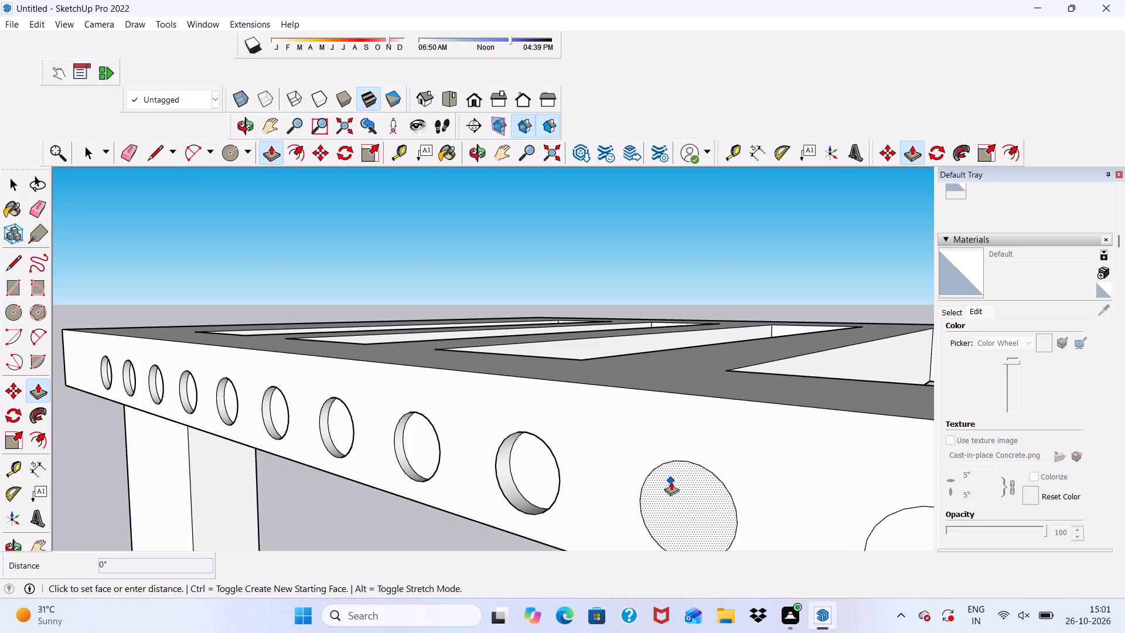
{"action": "type", "text": "1\""}
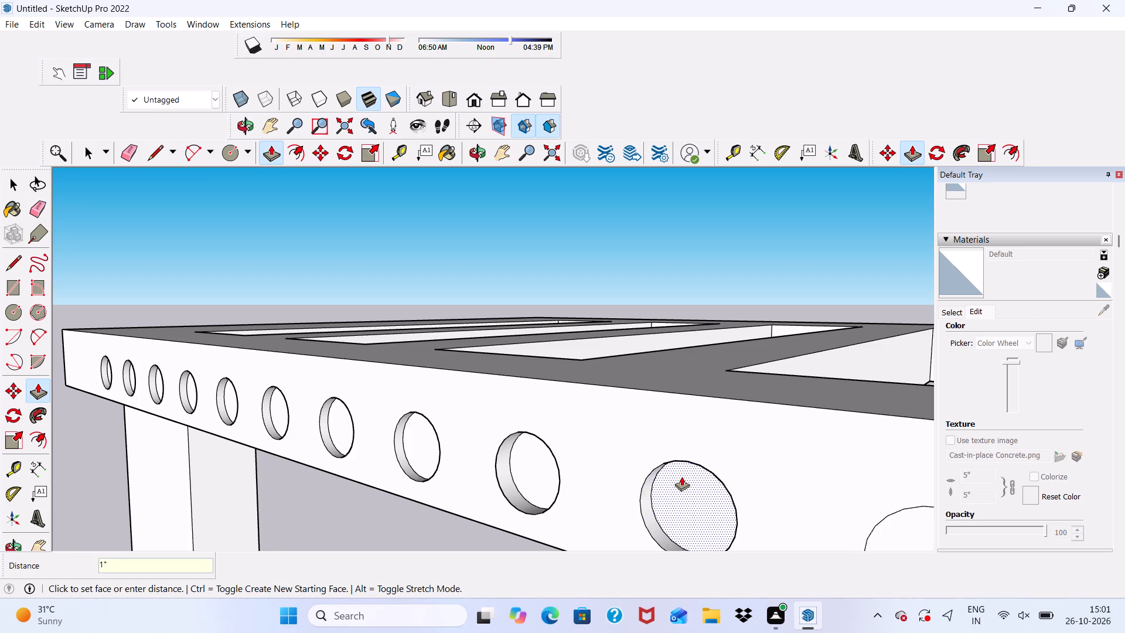
{"action": "key", "text": "Return"}
Push the eleventh and last circle 1" into the fascia to complete the row of recesses.
{"action": "scroll", "coordinate": [568, 448], "scroll_direction": "down", "scroll_amount": 5}
{"action": "scroll", "coordinate": [605, 399], "scroll_direction": "down", "scroll_amount": 5}
{"action": "scroll", "coordinate": [696, 476], "scroll_direction": "up", "scroll_amount": 4}
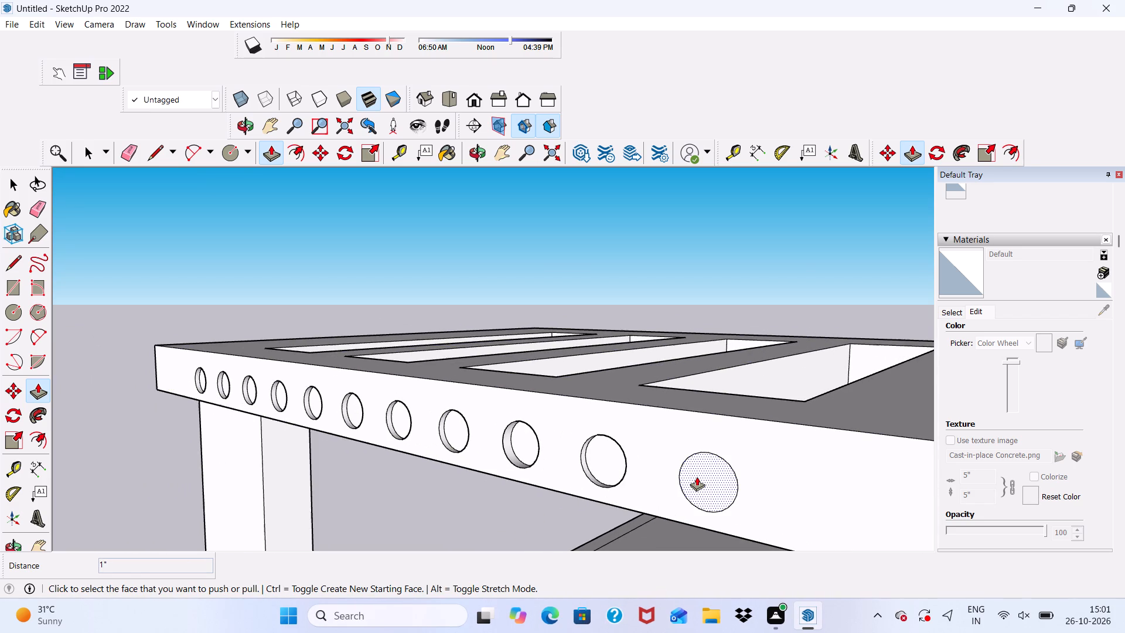
{"action": "left_click", "coordinate": [697, 477]}
{"action": "type", "text": "1\""}
{"action": "key", "text": "Return"}
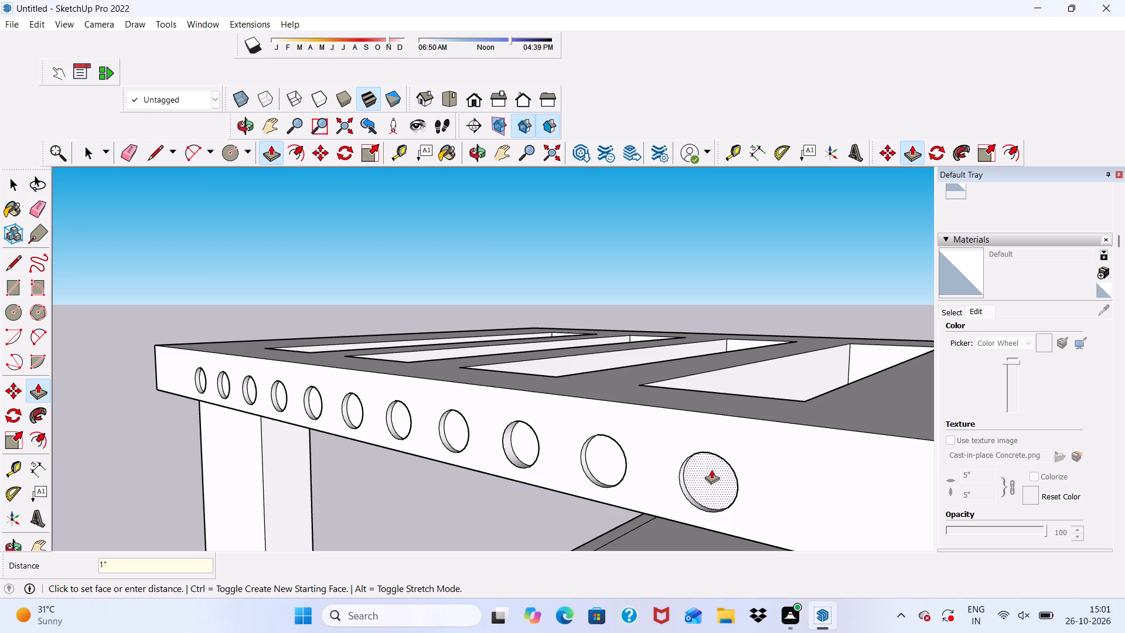
{"action": "key", "text": "space"}
Review the fascia recesses, pergola openings and the rest of the front elevation from several angles.
{"action": "scroll", "coordinate": [679, 440], "scroll_direction": "down", "scroll_amount": 9}
{"action": "middle_click_drag", "start_coordinate": [647, 506], "coordinate": [831, 372]}
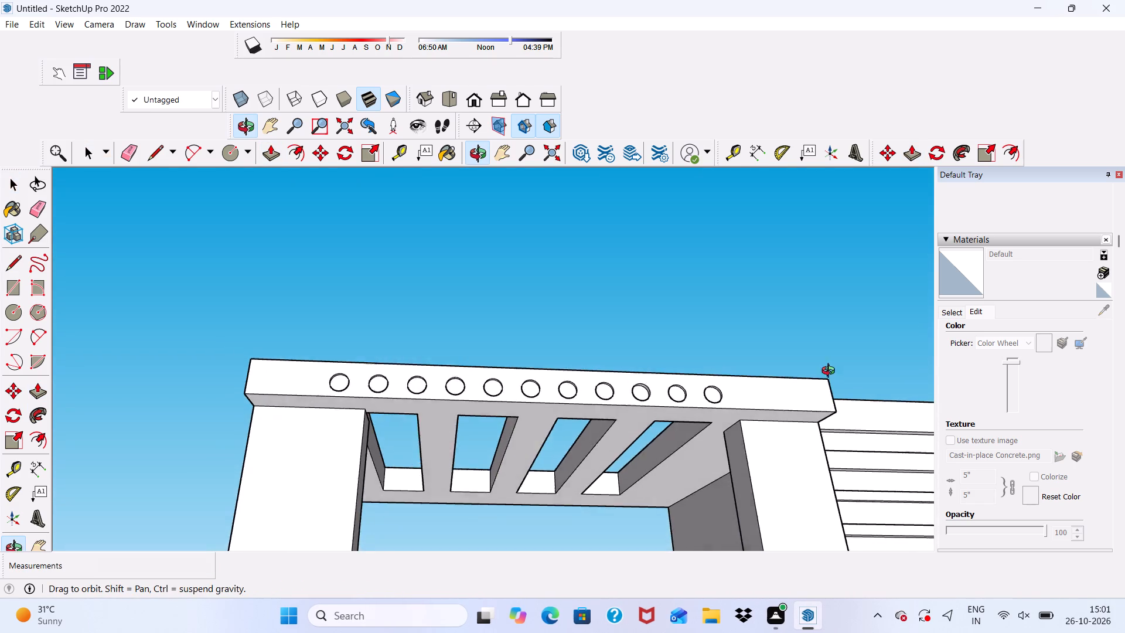
{"action": "middle_click_drag", "start_coordinate": [831, 372], "coordinate": [838, 375]}
{"action": "scroll", "coordinate": [699, 440], "scroll_direction": "down", "scroll_amount": 2}
{"action": "middle_click_drag", "start_coordinate": [595, 445], "coordinate": [578, 513]}
{"action": "scroll", "coordinate": [609, 358], "scroll_direction": "down", "scroll_amount": 7}
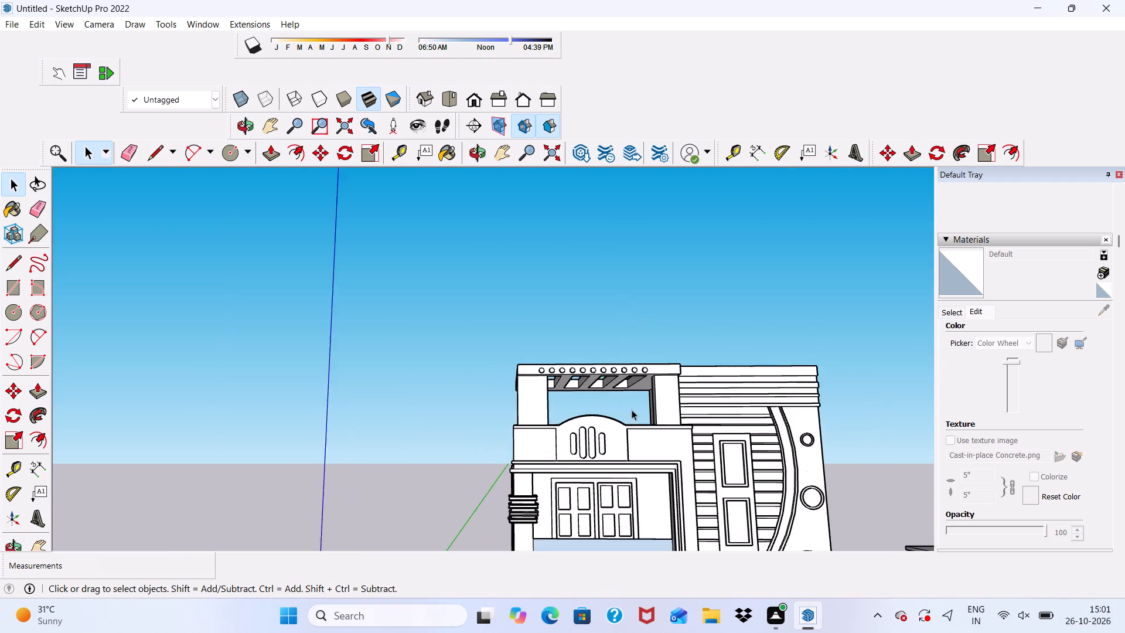
{"action": "scroll", "coordinate": [632, 410], "scroll_direction": "down", "scroll_amount": 1}
{"action": "scroll", "coordinate": [633, 416], "scroll_direction": "up", "scroll_amount": 1}
{"action": "middle_click_drag", "start_coordinate": [633, 416], "coordinate": [593, 467]}
{"action": "scroll", "coordinate": [593, 464], "scroll_direction": "up", "scroll_amount": 4}
{"action": "scroll", "coordinate": [593, 464], "scroll_direction": "down", "scroll_amount": 2}
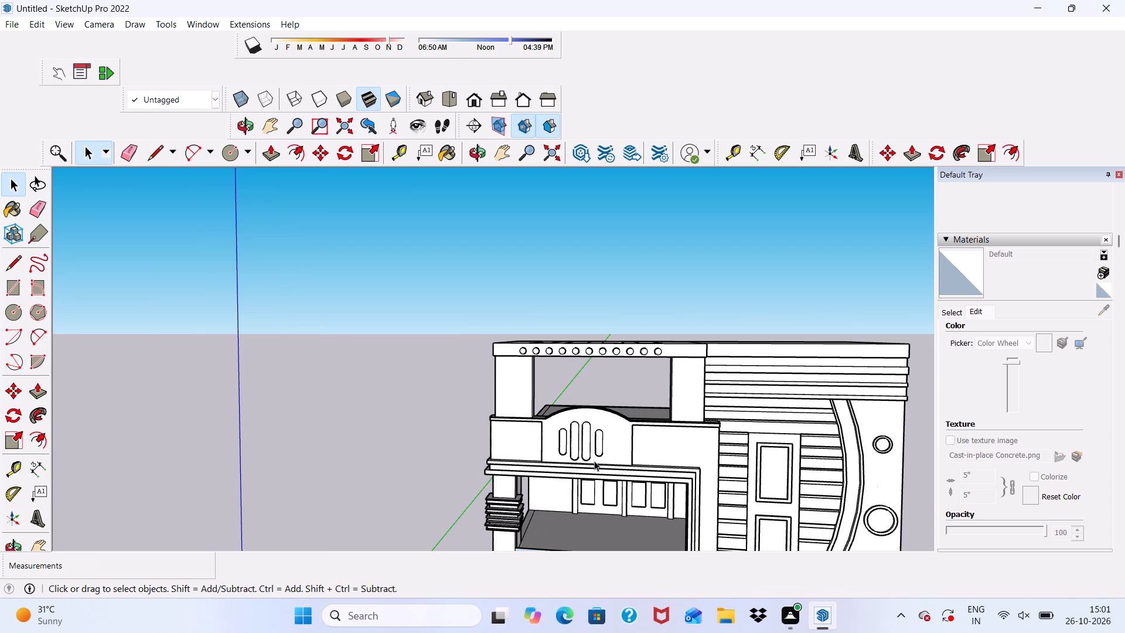
{"action": "scroll", "coordinate": [625, 495], "scroll_direction": "down", "scroll_amount": 2}
{"action": "middle_click_drag", "start_coordinate": [632, 537], "coordinate": [645, 377]}
{"action": "scroll", "coordinate": [648, 376], "scroll_direction": "up", "scroll_amount": 1}
{"action": "scroll", "coordinate": [653, 375], "scroll_direction": "down", "scroll_amount": 1}
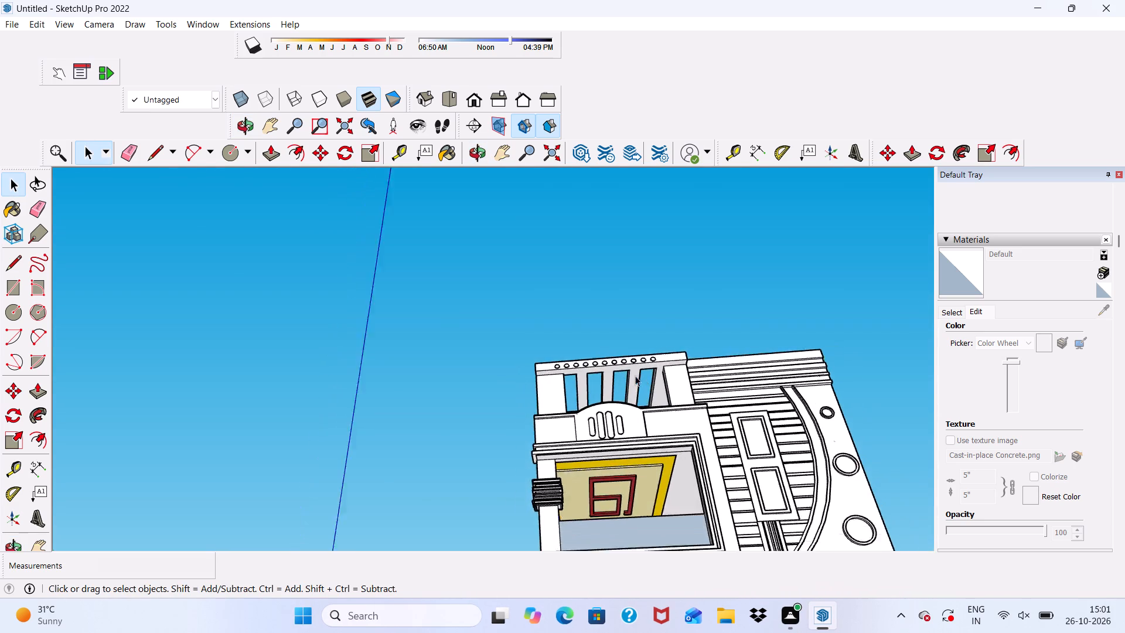
{"action": "scroll", "coordinate": [635, 376], "scroll_direction": "down", "scroll_amount": 7}
{"action": "middle_click_drag", "start_coordinate": [642, 529], "coordinate": [617, 452]}
{"action": "scroll", "coordinate": [617, 447], "scroll_direction": "up", "scroll_amount": 14}
{"action": "scroll", "coordinate": [571, 391], "scroll_direction": "down", "scroll_amount": 6}
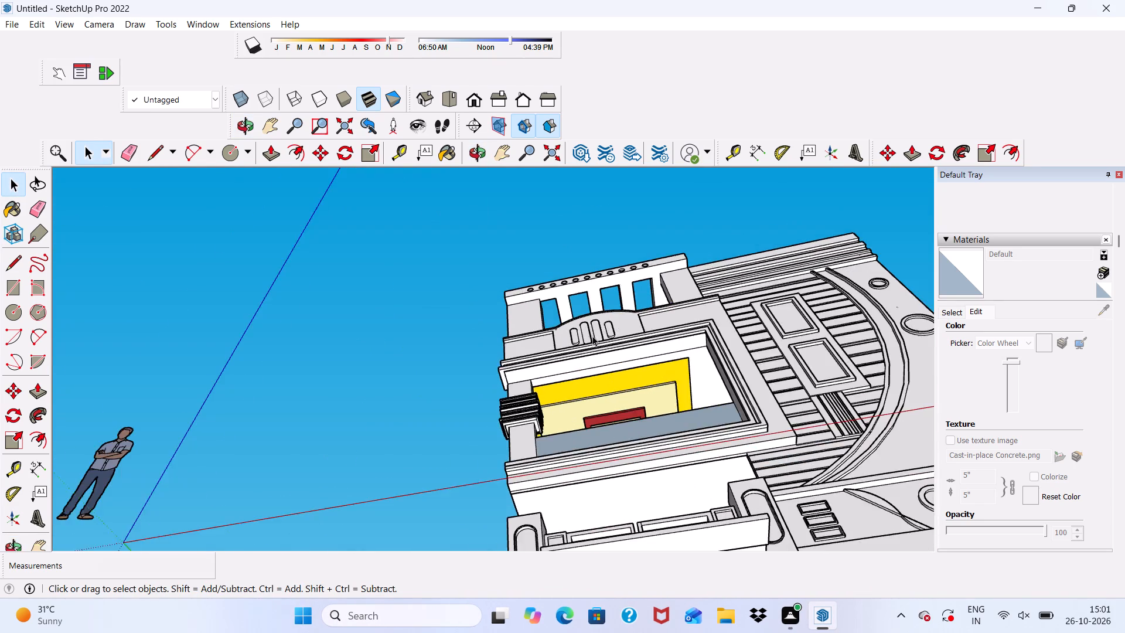
{"action": "scroll", "coordinate": [592, 336], "scroll_direction": "down", "scroll_amount": 2}
Draw a circle of about 3 3/4" radius on the underside of the balcony slab, near its front corner.
{"action": "scroll", "coordinate": [606, 462], "scroll_direction": "up", "scroll_amount": 14}
{"action": "scroll", "coordinate": [472, 420], "scroll_direction": "up", "scroll_amount": 5}
{"action": "middle_click_drag", "start_coordinate": [493, 442], "coordinate": [568, 536]}
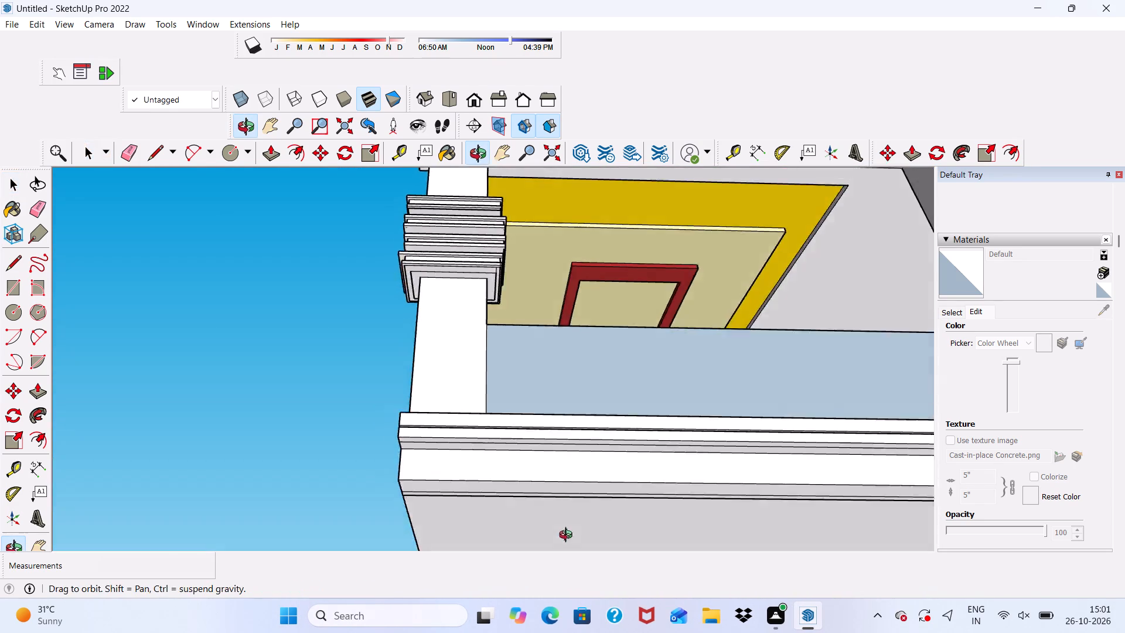
{"action": "middle_click_drag", "start_coordinate": [568, 536], "coordinate": [602, 537]}
{"action": "scroll", "coordinate": [602, 537], "scroll_direction": "up", "scroll_amount": 4}
{"action": "scroll", "coordinate": [379, 433], "scroll_direction": "down", "scroll_amount": 5}
{"action": "middle_click_drag", "start_coordinate": [401, 481], "coordinate": [574, 519]}
{"action": "scroll", "coordinate": [563, 496], "scroll_direction": "up", "scroll_amount": 1}
{"action": "scroll", "coordinate": [298, 386], "scroll_direction": "down", "scroll_amount": 4}
{"action": "middle_click_drag", "start_coordinate": [326, 480], "coordinate": [379, 450]}
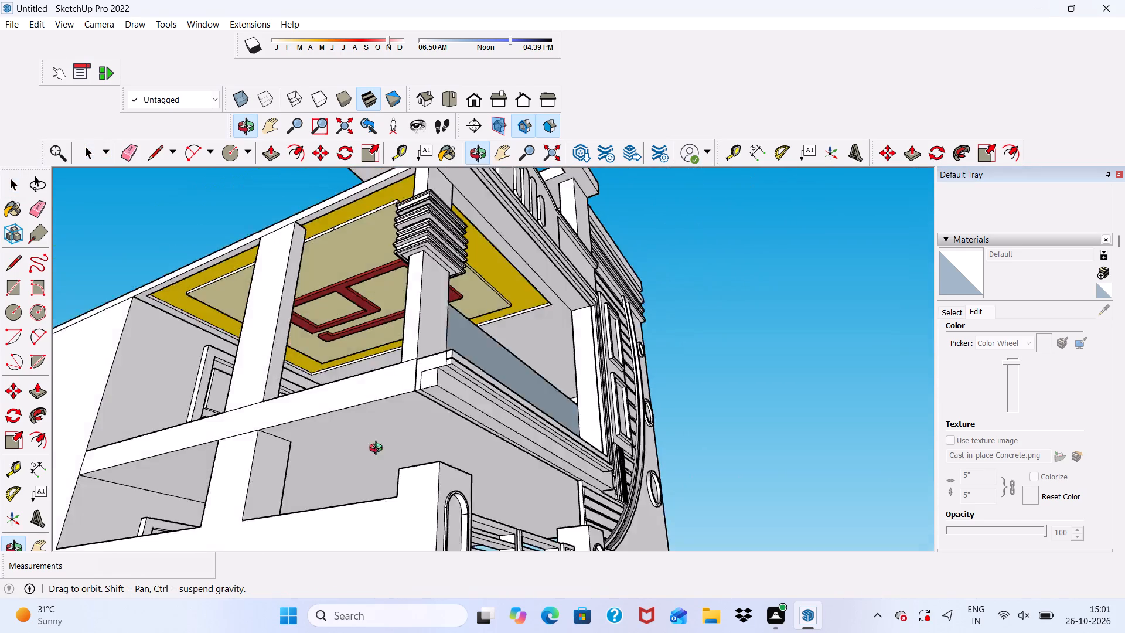
{"action": "middle_click_drag", "start_coordinate": [379, 450], "coordinate": [402, 467]}
{"action": "scroll", "coordinate": [402, 467], "scroll_direction": "up", "scroll_amount": 4}
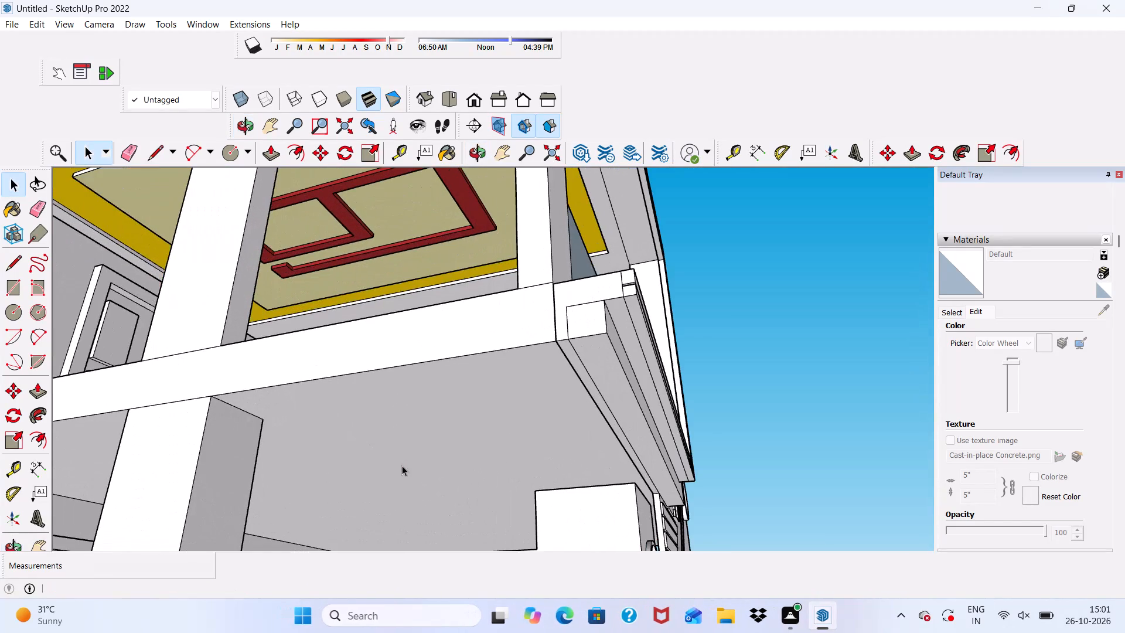
{"action": "left_click", "coordinate": [227, 148]}
{"action": "scroll", "coordinate": [383, 419], "scroll_direction": "up", "scroll_amount": 3}
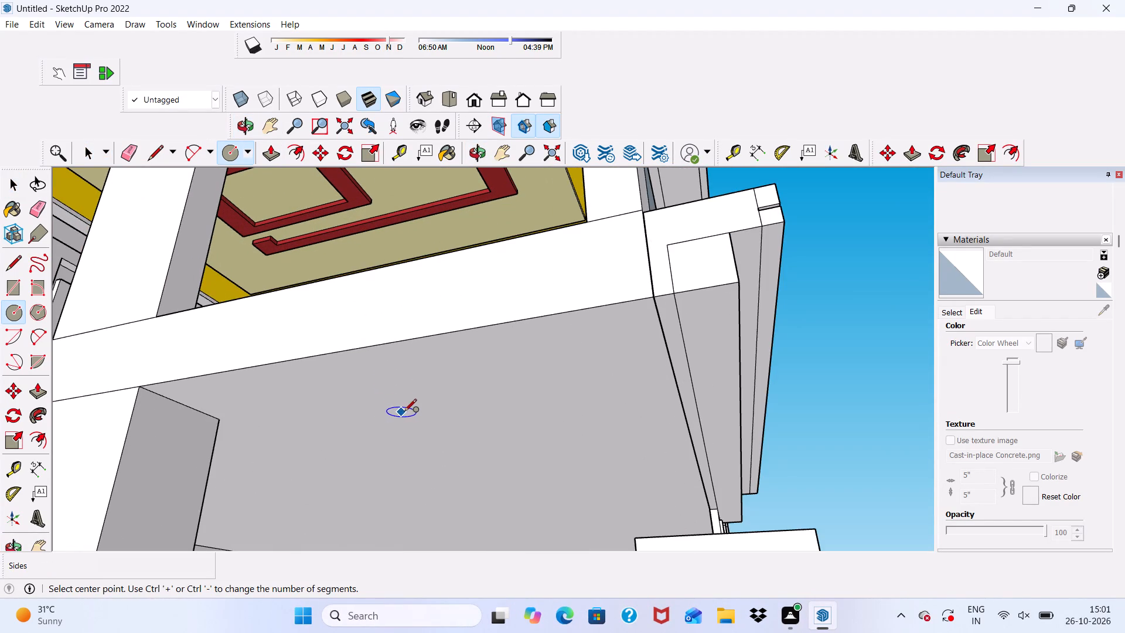
{"action": "left_click", "coordinate": [431, 413]}
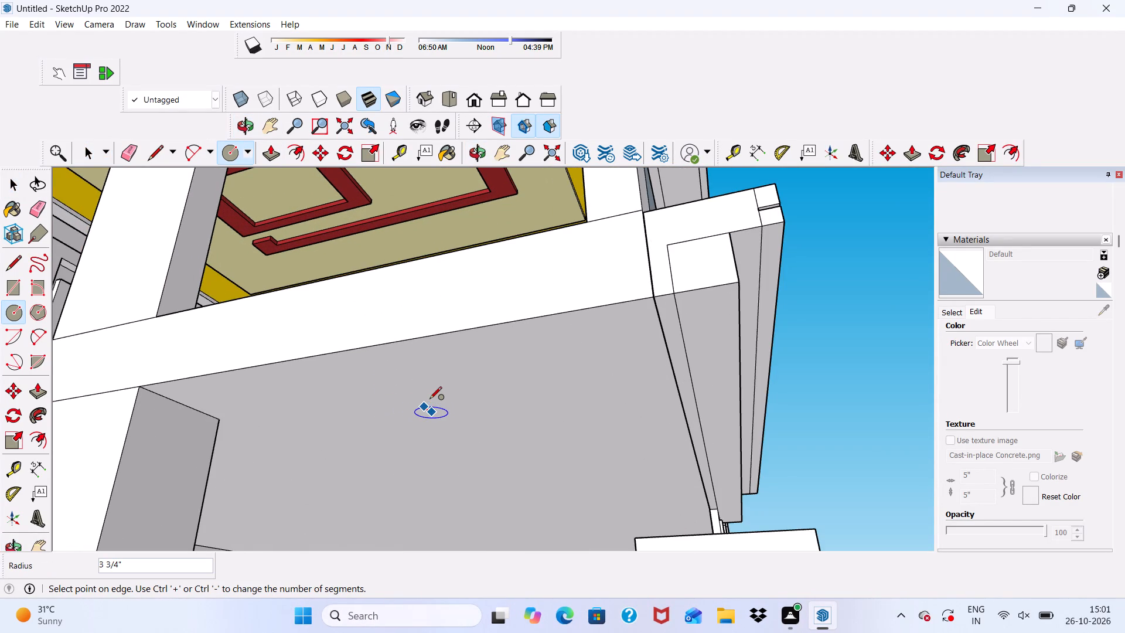
{"action": "left_click", "coordinate": [429, 400]}
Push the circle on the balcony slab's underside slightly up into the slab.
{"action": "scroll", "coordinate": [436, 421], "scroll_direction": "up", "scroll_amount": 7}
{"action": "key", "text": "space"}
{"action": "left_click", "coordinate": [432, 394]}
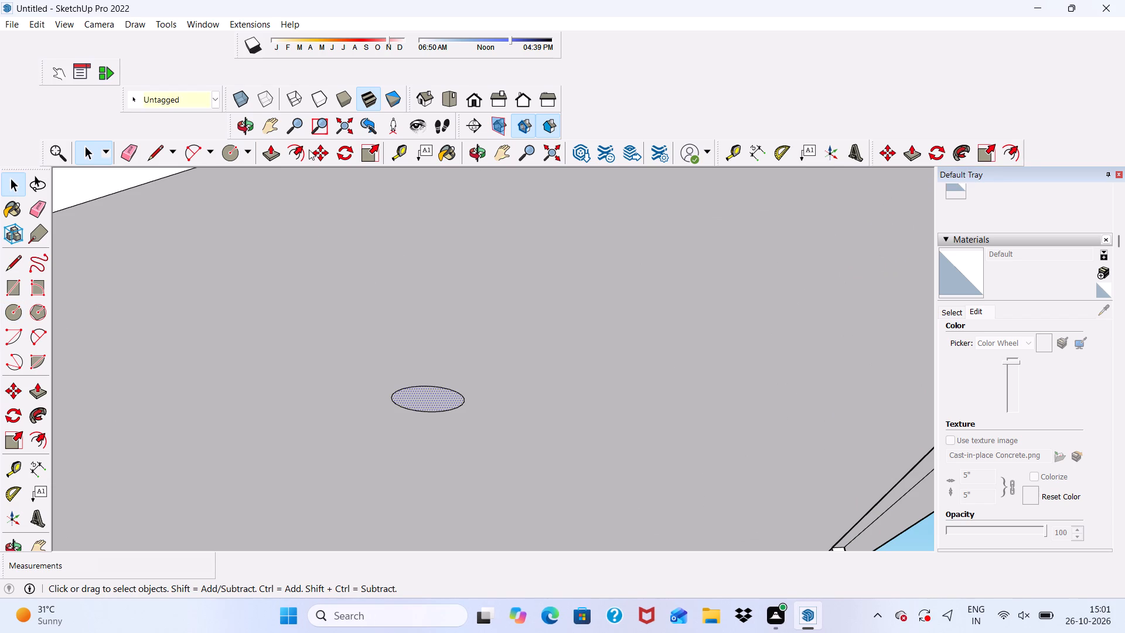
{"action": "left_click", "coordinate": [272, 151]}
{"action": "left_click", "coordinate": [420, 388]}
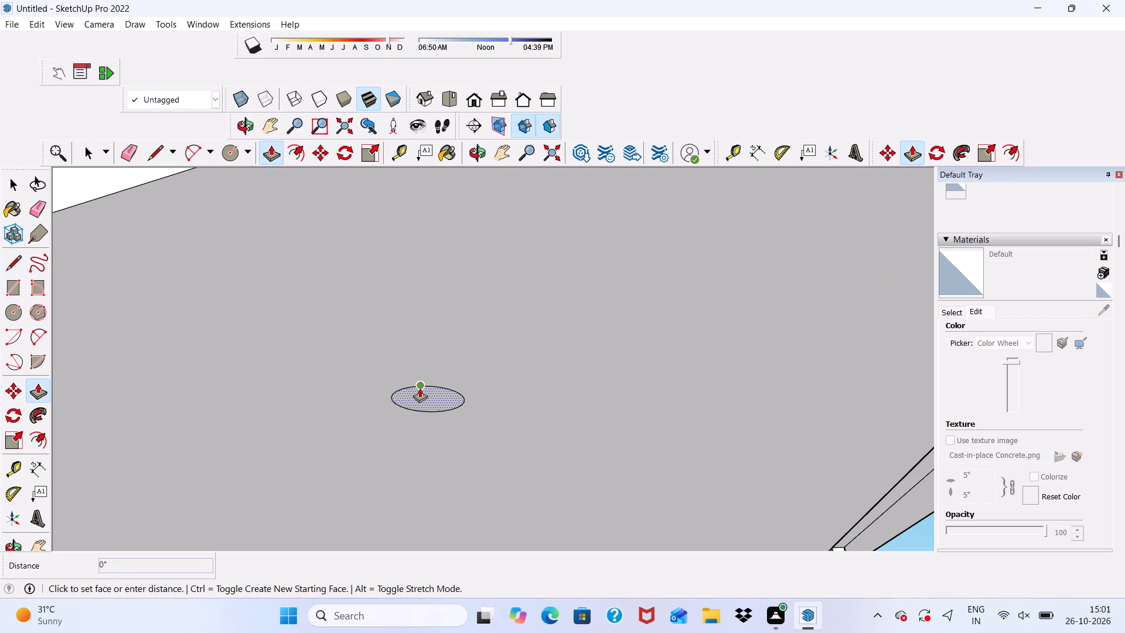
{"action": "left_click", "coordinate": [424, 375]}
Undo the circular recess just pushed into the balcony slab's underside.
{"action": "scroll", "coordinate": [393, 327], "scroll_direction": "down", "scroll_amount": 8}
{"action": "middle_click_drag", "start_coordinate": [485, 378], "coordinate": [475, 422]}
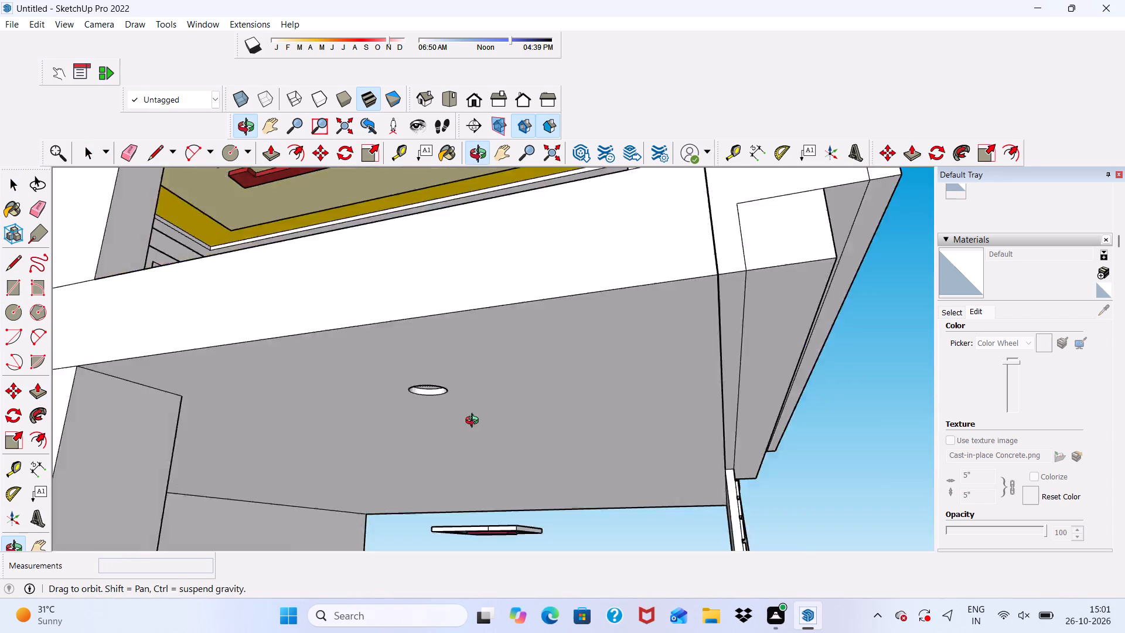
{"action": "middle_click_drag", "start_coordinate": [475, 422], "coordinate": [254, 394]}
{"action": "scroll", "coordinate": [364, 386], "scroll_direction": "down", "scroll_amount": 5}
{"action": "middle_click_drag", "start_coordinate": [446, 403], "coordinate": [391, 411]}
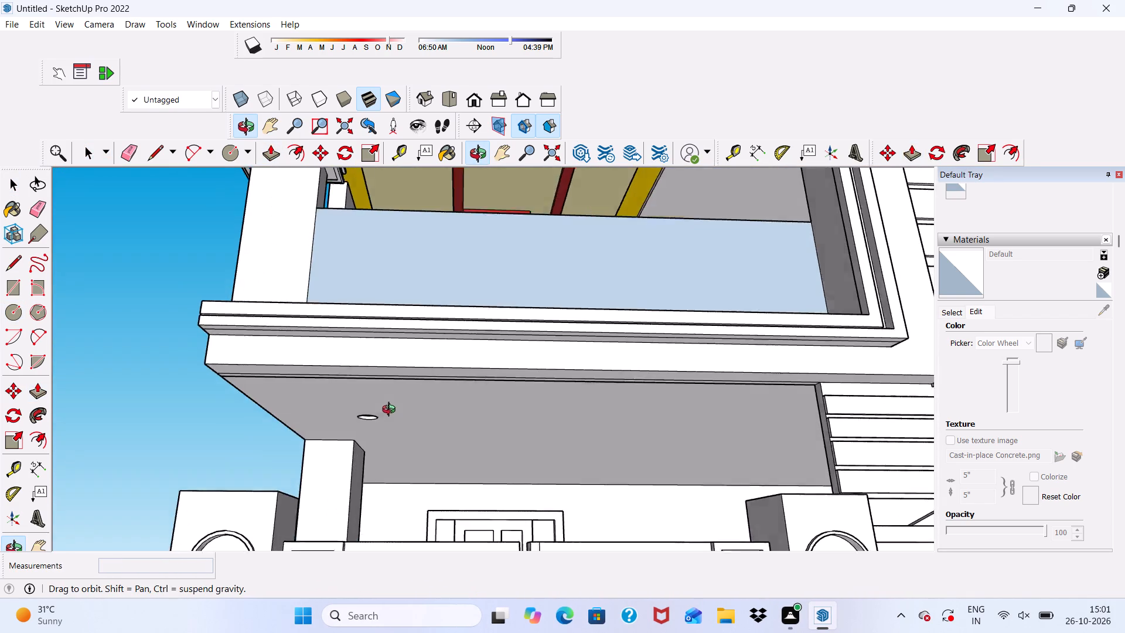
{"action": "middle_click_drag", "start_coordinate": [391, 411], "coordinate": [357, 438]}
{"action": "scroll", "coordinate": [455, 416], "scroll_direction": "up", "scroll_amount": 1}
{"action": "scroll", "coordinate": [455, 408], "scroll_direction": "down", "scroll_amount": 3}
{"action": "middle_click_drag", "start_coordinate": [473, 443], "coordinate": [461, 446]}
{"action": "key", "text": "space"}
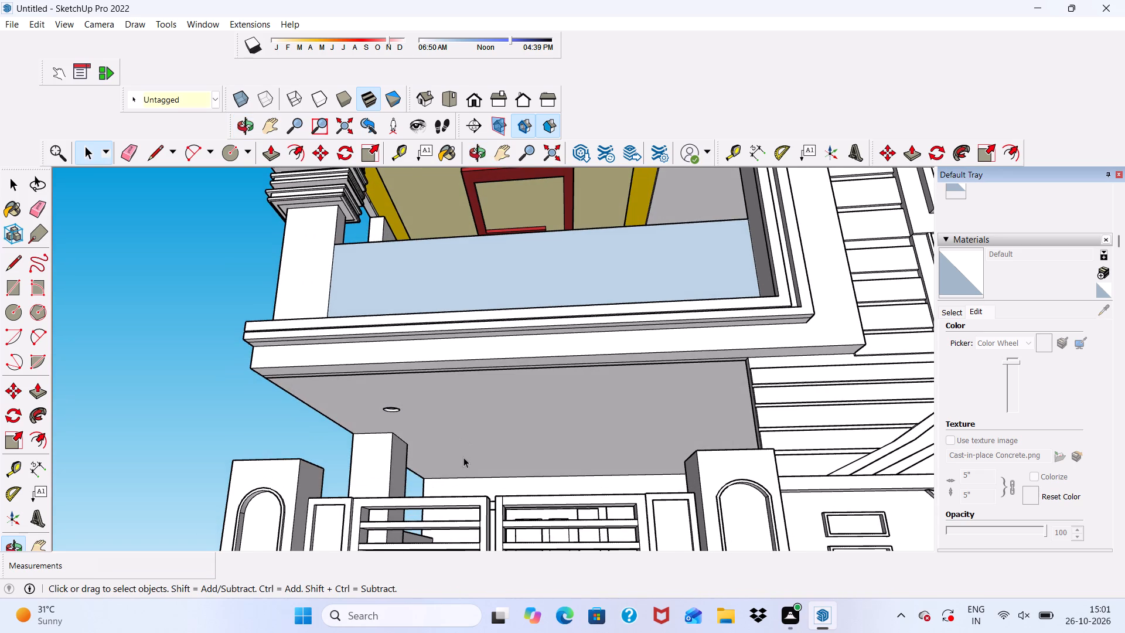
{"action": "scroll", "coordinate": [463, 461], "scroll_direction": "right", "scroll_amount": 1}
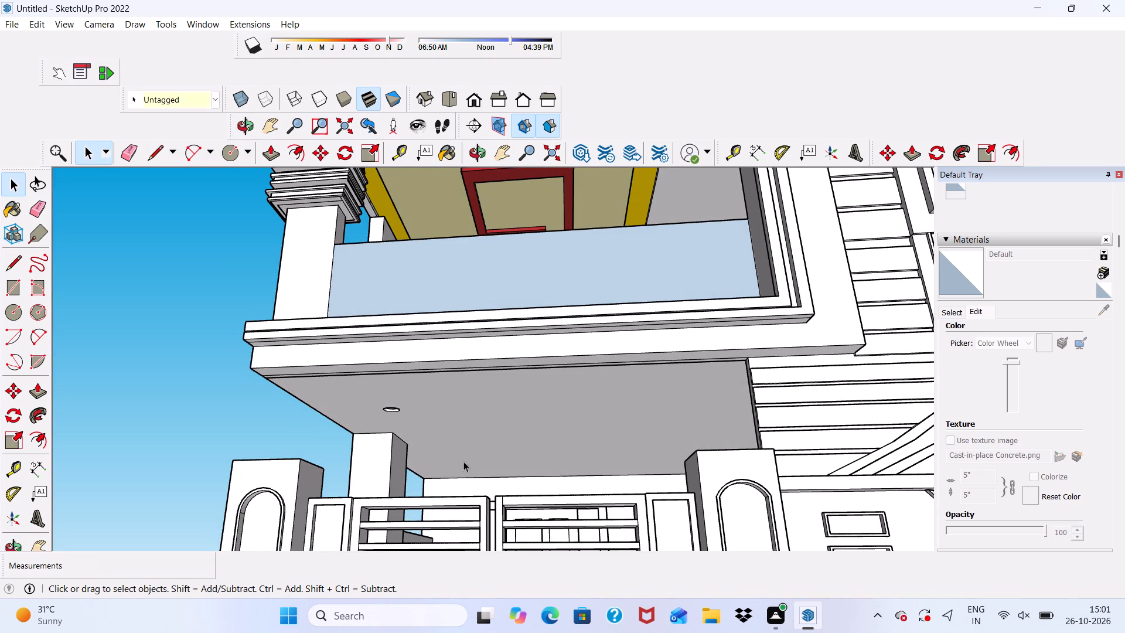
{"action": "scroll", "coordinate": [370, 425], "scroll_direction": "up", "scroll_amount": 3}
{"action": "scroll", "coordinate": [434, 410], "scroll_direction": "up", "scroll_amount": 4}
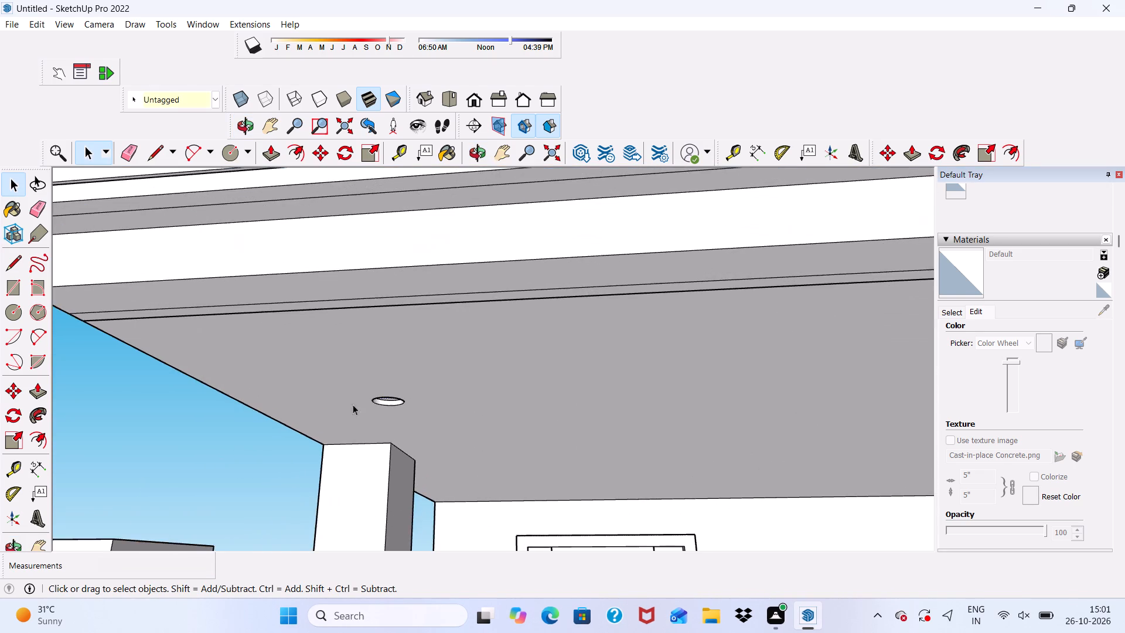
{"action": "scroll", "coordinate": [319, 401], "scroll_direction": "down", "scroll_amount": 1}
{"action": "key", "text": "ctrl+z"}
Copy the circle with its face about 2' 4 1/2" towards the slab's front edge.
{"action": "scroll", "coordinate": [387, 406], "scroll_direction": "up", "scroll_amount": 5}
{"action": "left_click_drag", "start_coordinate": [389, 406], "coordinate": [376, 397]}
{"action": "double_click", "coordinate": [375, 395]}
{"action": "left_click", "coordinate": [315, 148]}
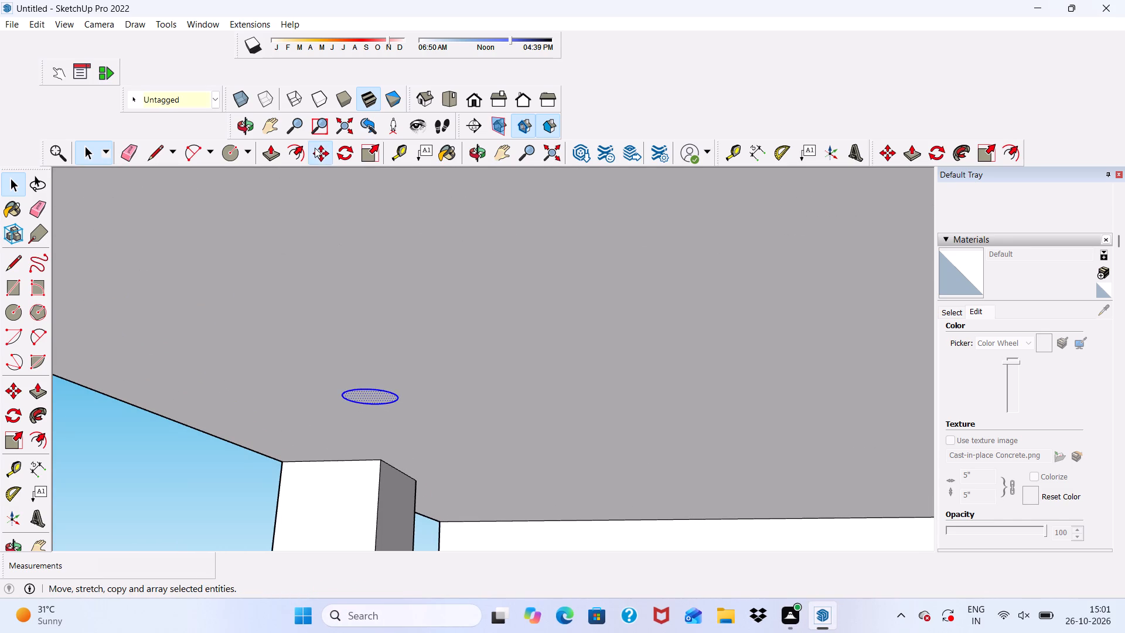
{"action": "scroll", "coordinate": [345, 392], "scroll_direction": "down", "scroll_amount": 6}
{"action": "middle_click_drag", "start_coordinate": [411, 439], "coordinate": [435, 426]}
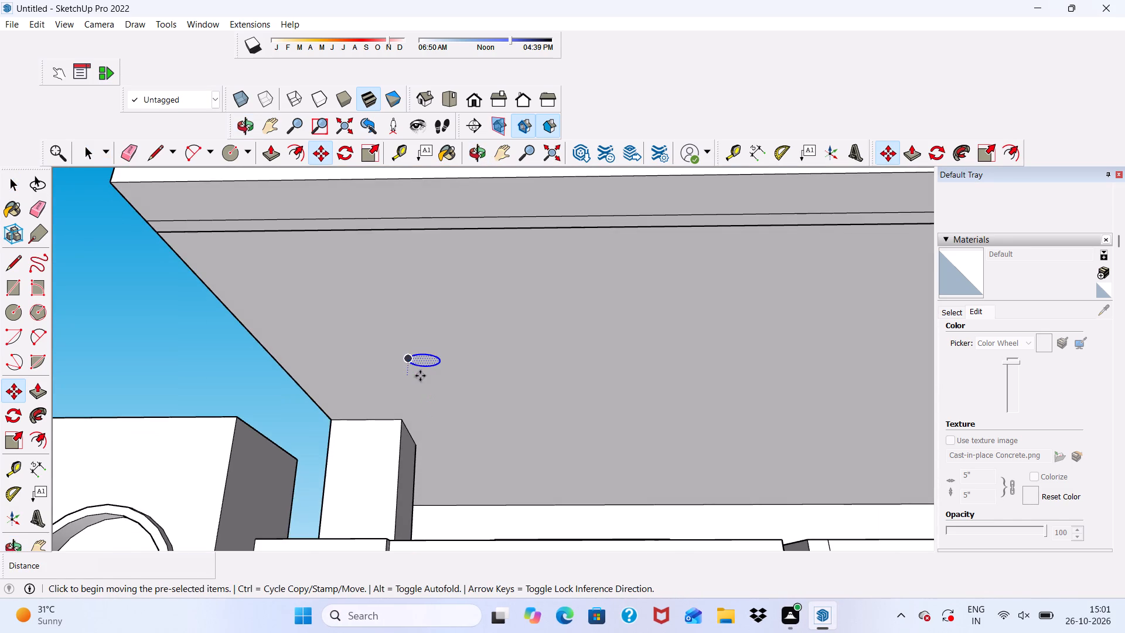
{"action": "scroll", "coordinate": [420, 361], "scroll_direction": "down", "scroll_amount": 3}
{"action": "left_click", "coordinate": [425, 363]}
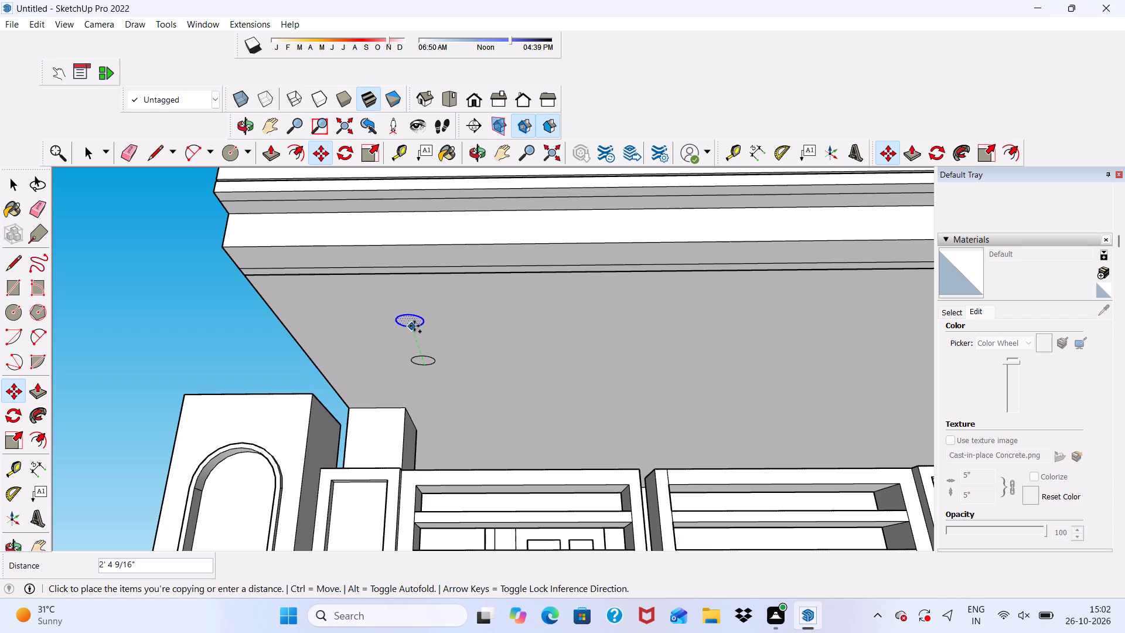
{"action": "left_click", "coordinate": [414, 326]}
Place another copy of the circle in line, between the first copy and the slab's front edge.
{"action": "middle_click_drag", "start_coordinate": [416, 321], "coordinate": [412, 274]}
{"action": "scroll", "coordinate": [400, 318], "scroll_direction": "up", "scroll_amount": 3}
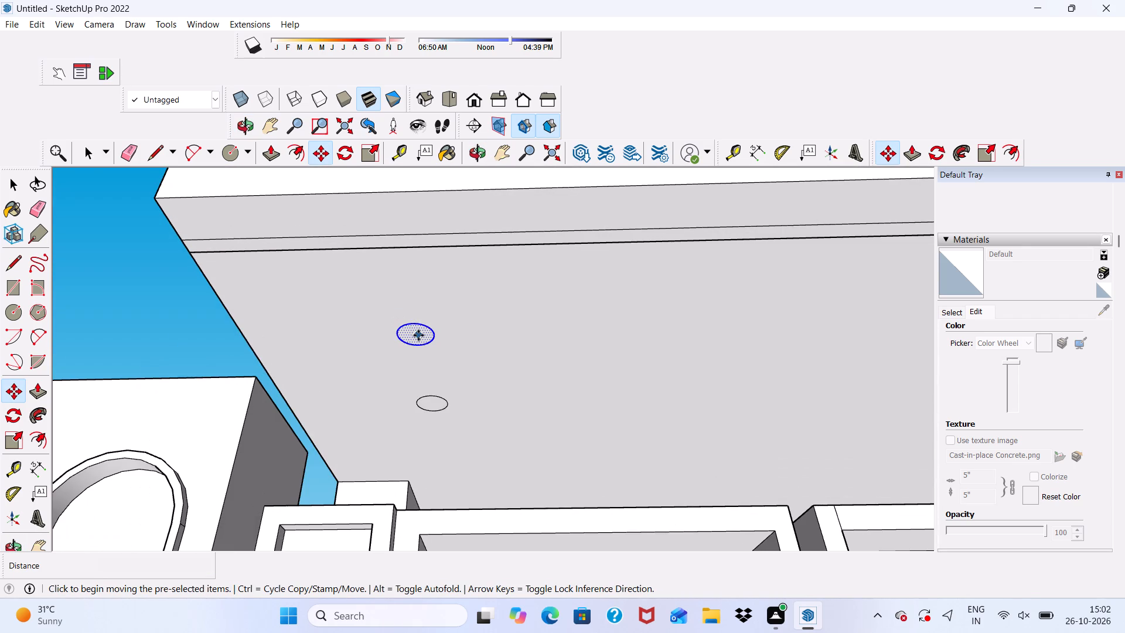
{"action": "left_click", "coordinate": [418, 335]}
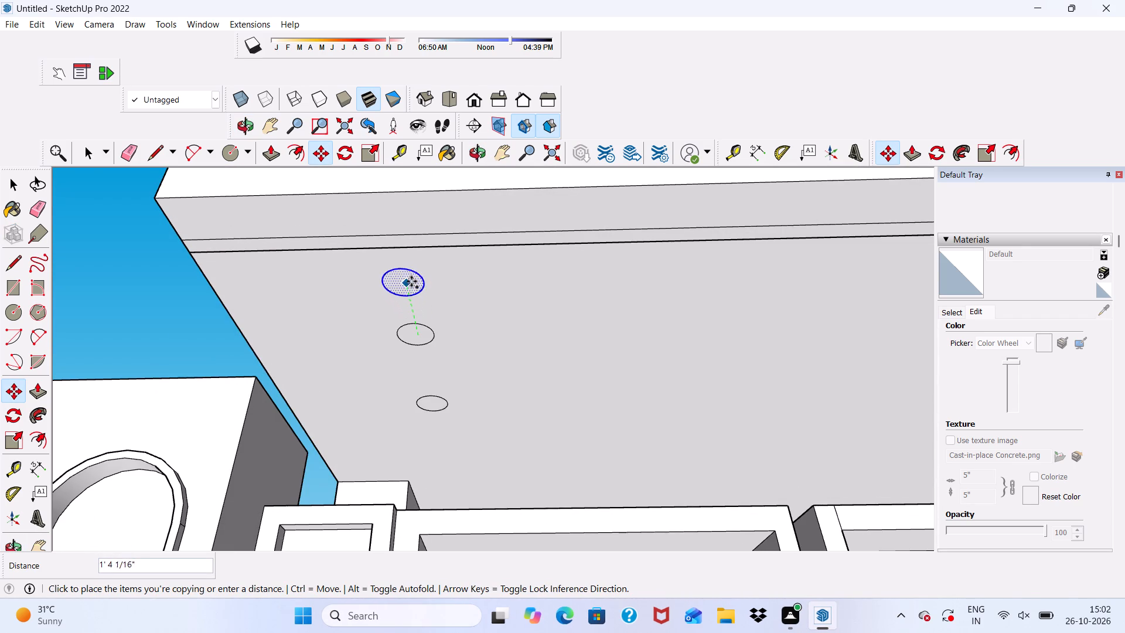
{"action": "left_click", "coordinate": [410, 274]}
Copy the original circle about 2' 1 1/4" towards the back of the slab and repeat the copy 5 times.
{"action": "scroll", "coordinate": [407, 309], "scroll_direction": "down", "scroll_amount": 4}
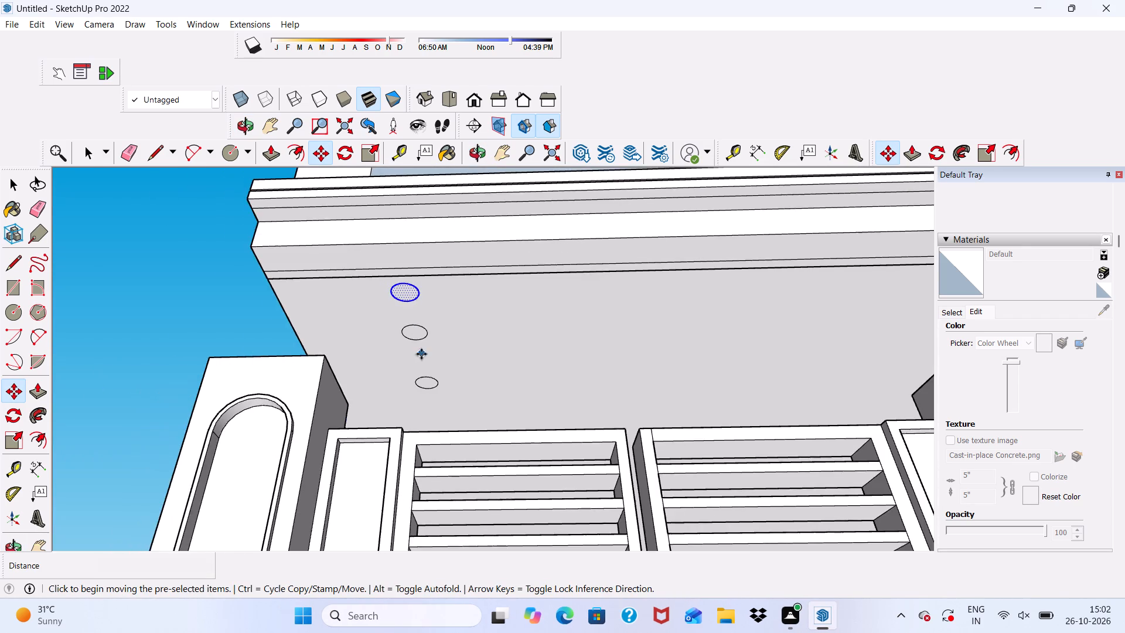
{"action": "middle_click_drag", "start_coordinate": [422, 355], "coordinate": [413, 375]}
{"action": "scroll", "coordinate": [413, 384], "scroll_direction": "up", "scroll_amount": 7}
{"action": "key", "text": "space"}
{"action": "double_click", "coordinate": [445, 366]}
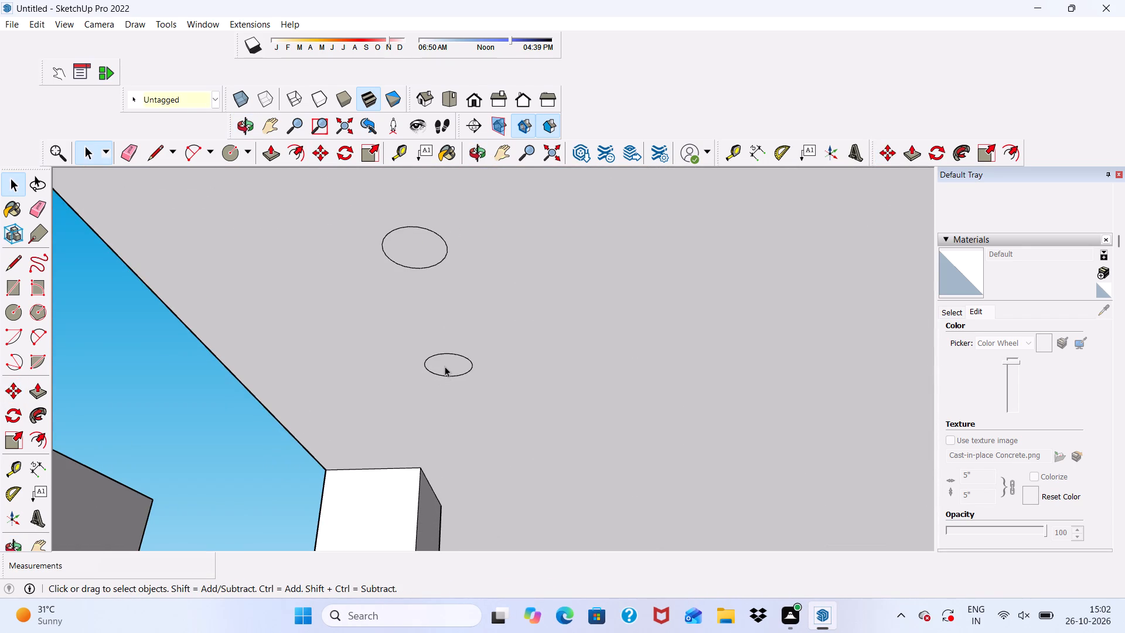
{"action": "left_click", "coordinate": [321, 153]}
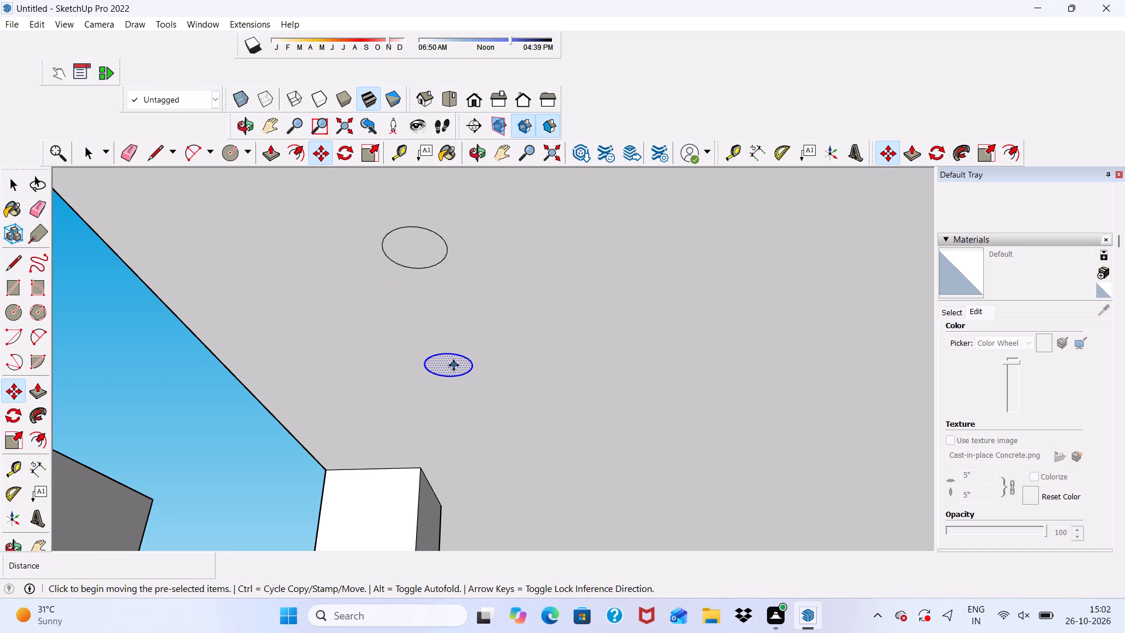
{"action": "left_click", "coordinate": [454, 365]}
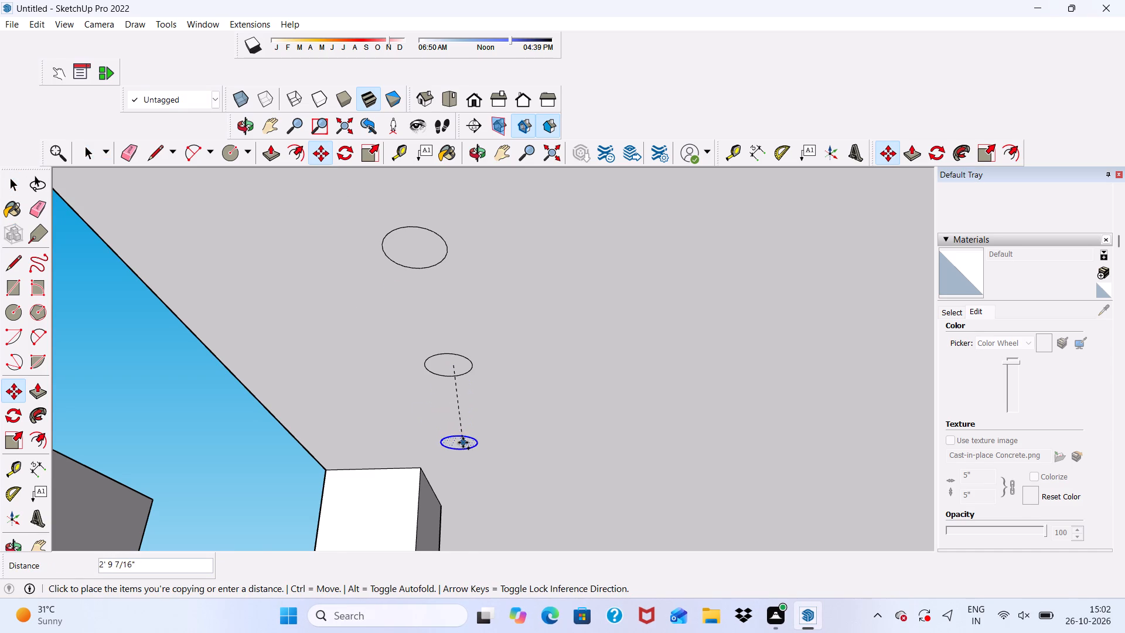
{"action": "scroll", "coordinate": [468, 424], "scroll_direction": "down", "scroll_amount": 2}
{"action": "middle_click_drag", "start_coordinate": [468, 424], "coordinate": [662, 445]}
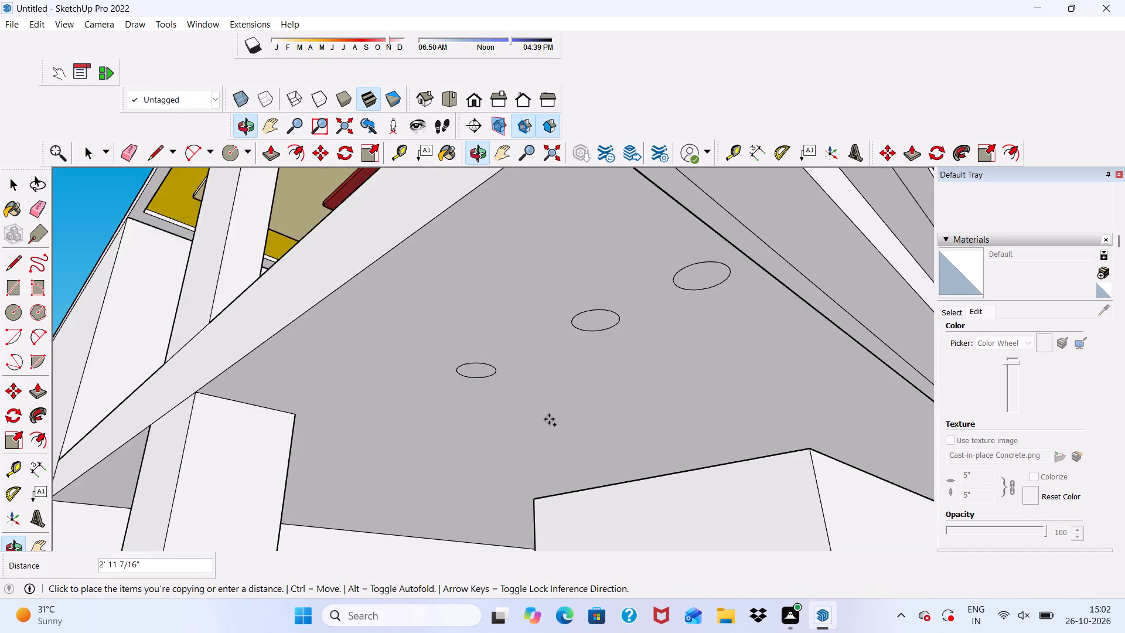
{"action": "scroll", "coordinate": [469, 410], "scroll_direction": "up", "scroll_amount": 4}
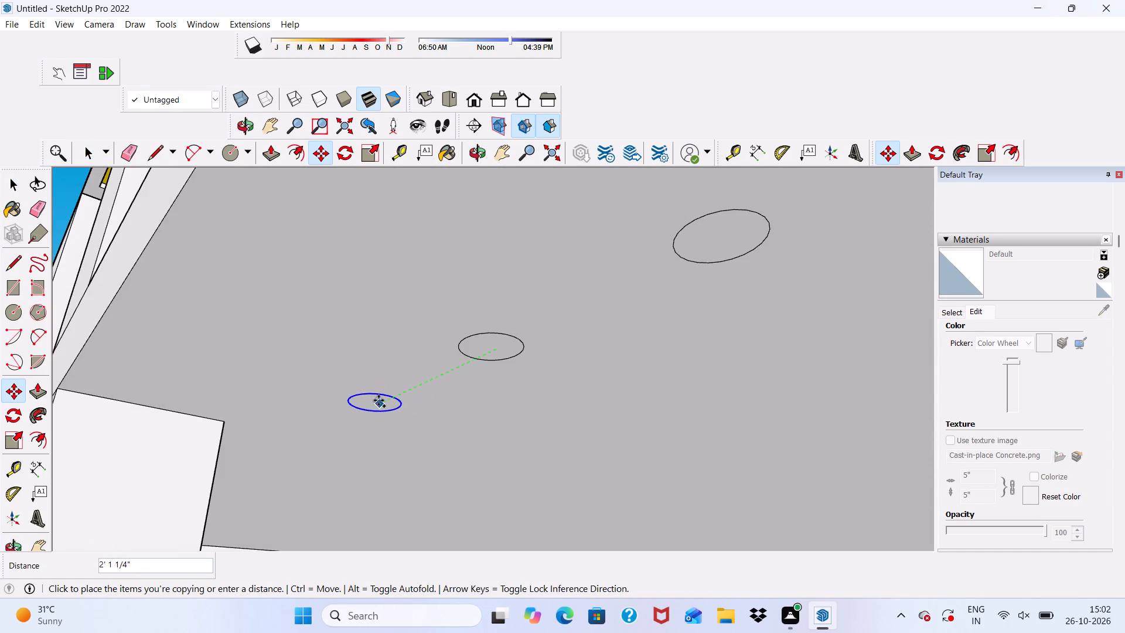
{"action": "left_click", "coordinate": [379, 400]}
{"action": "key", "text": "shift+asterisk"}
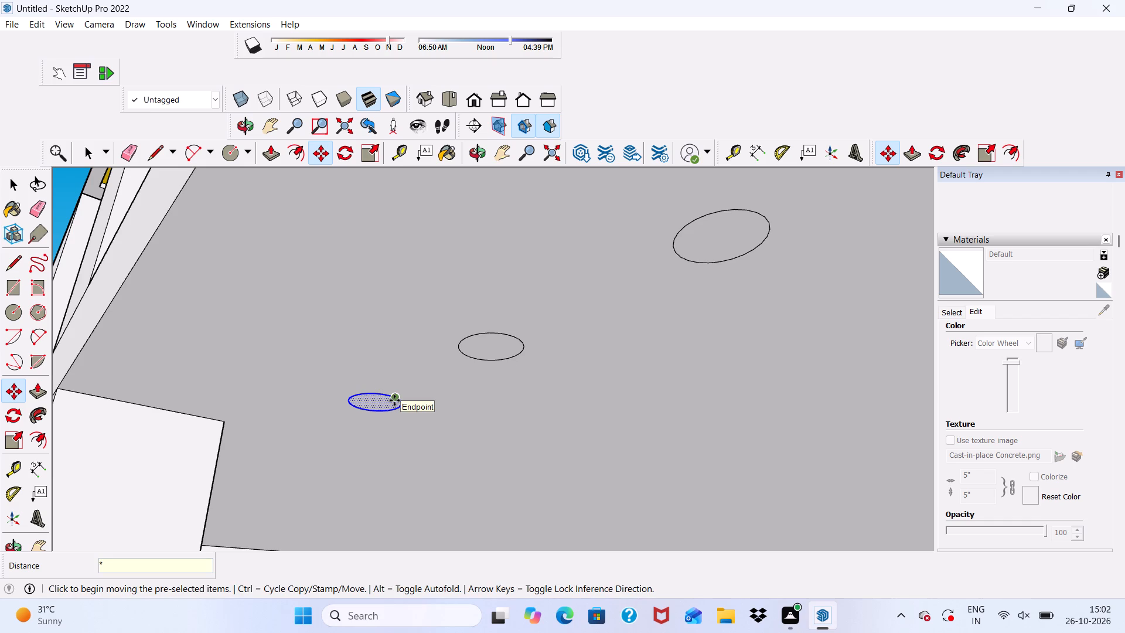
{"action": "key", "text": "5"}
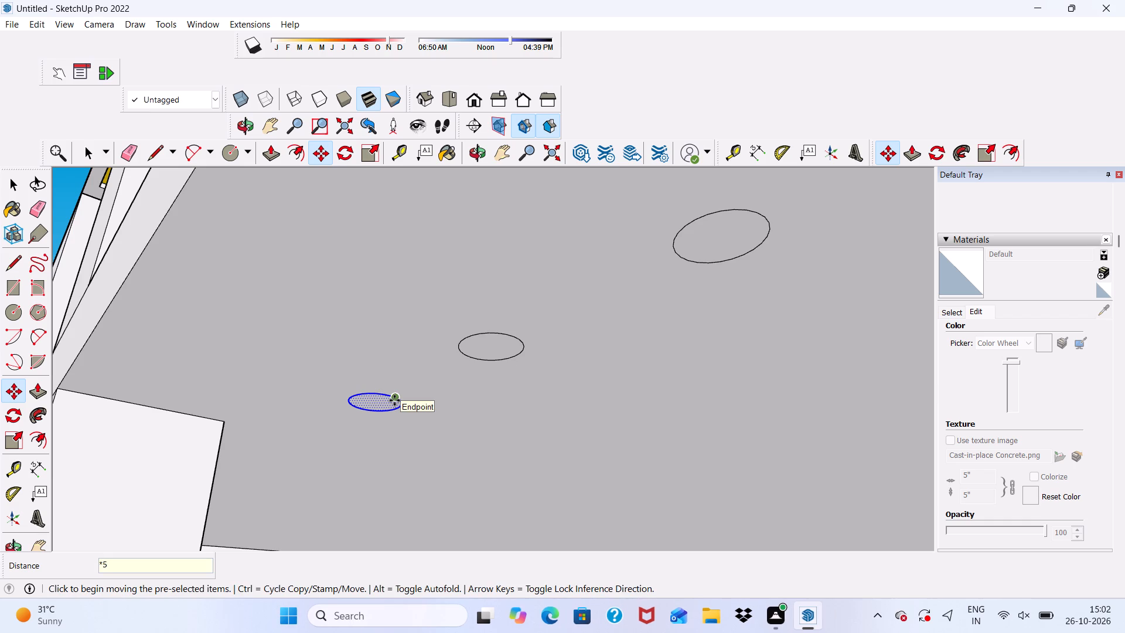
{"action": "key", "text": "Return"}
Copy the rearmost circle of the row further towards the back of the slab, in line with the others.
{"action": "scroll", "coordinate": [466, 457], "scroll_direction": "down", "scroll_amount": 10}
{"action": "middle_click_drag", "start_coordinate": [321, 429], "coordinate": [544, 399]}
{"action": "scroll", "coordinate": [261, 386], "scroll_direction": "up", "scroll_amount": 5}
{"action": "scroll", "coordinate": [366, 402], "scroll_direction": "up", "scroll_amount": 4}
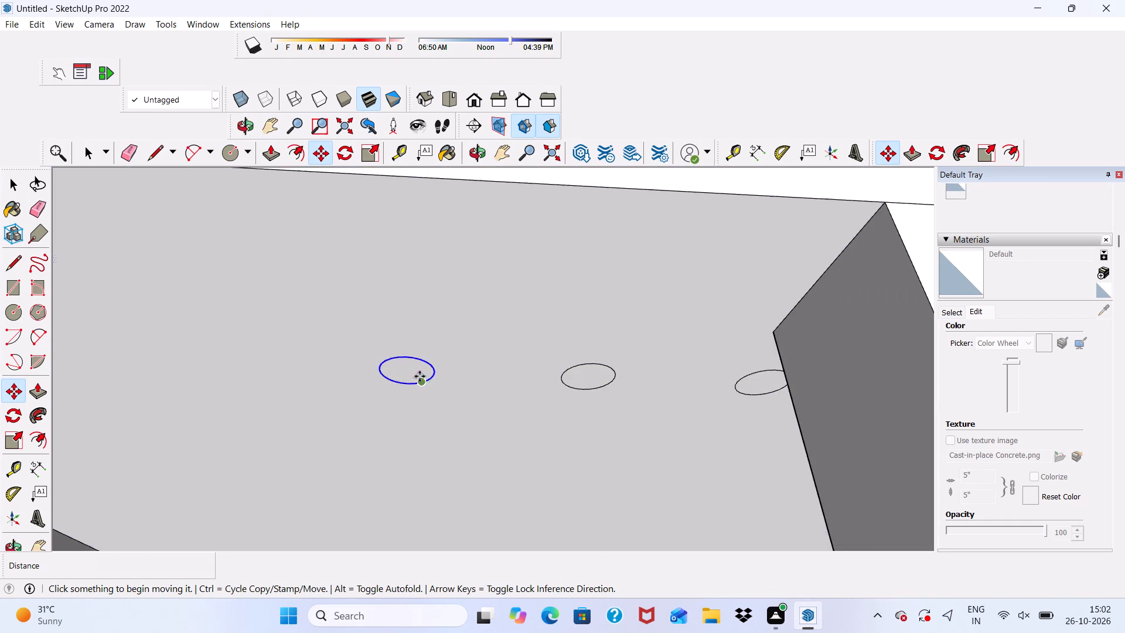
{"action": "left_click", "coordinate": [408, 375]}
{"action": "scroll", "coordinate": [308, 382], "scroll_direction": "down", "scroll_amount": 3}
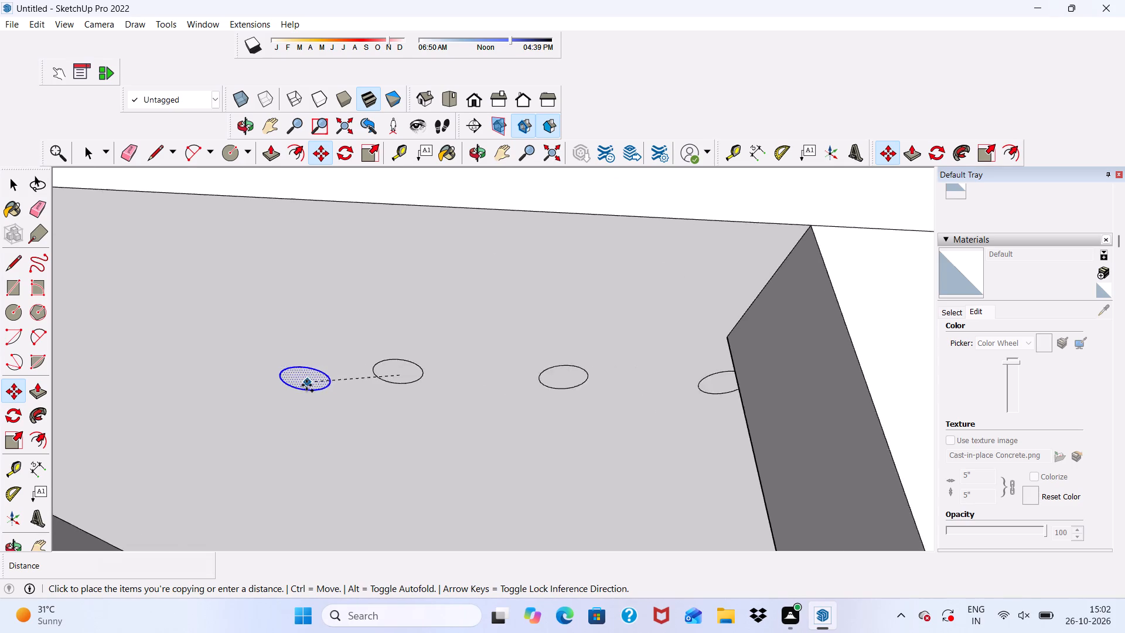
{"action": "scroll", "coordinate": [306, 385], "scroll_direction": "down", "scroll_amount": 1}
{"action": "left_click", "coordinate": [265, 379]}
{"action": "scroll", "coordinate": [268, 368], "scroll_direction": "down", "scroll_amount": 5}
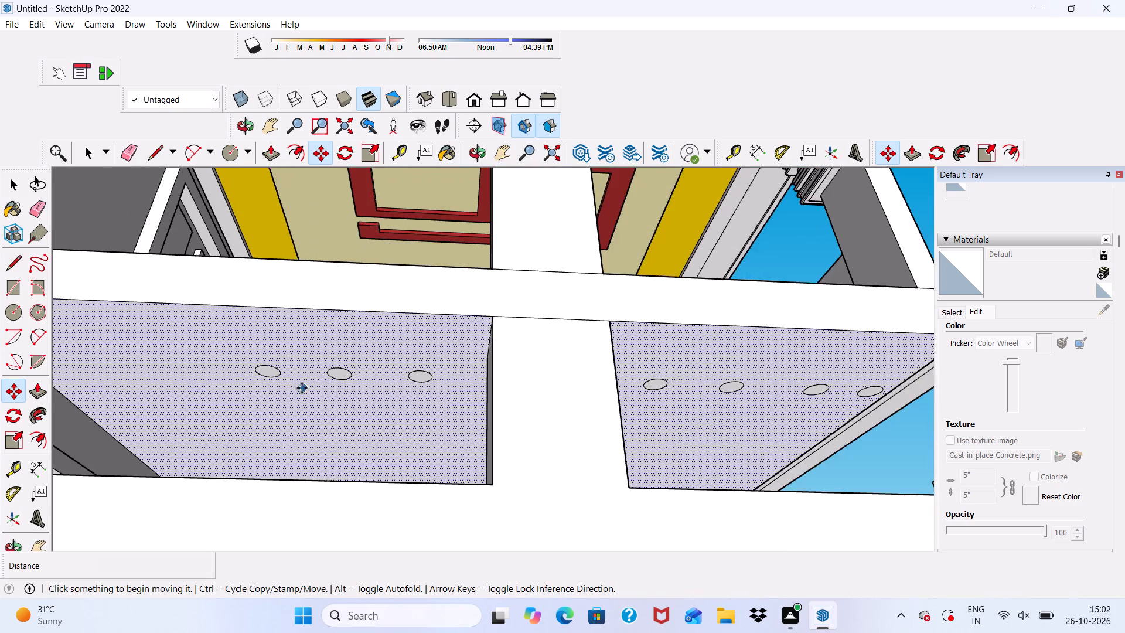
Copy the new rearmost circle about 1' 9" further back along the row.
{"action": "scroll", "coordinate": [271, 381], "scroll_direction": "up", "scroll_amount": 5}
{"action": "key", "text": "space"}
{"action": "left_click", "coordinate": [267, 367]}
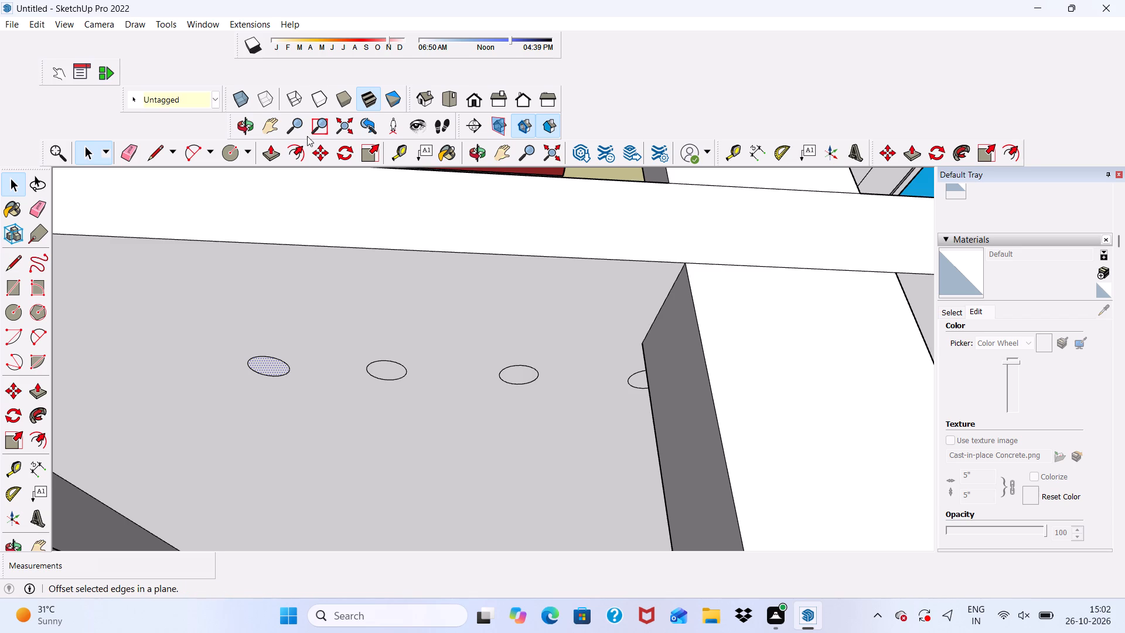
{"action": "left_click", "coordinate": [312, 148]}
{"action": "left_click", "coordinate": [268, 369]}
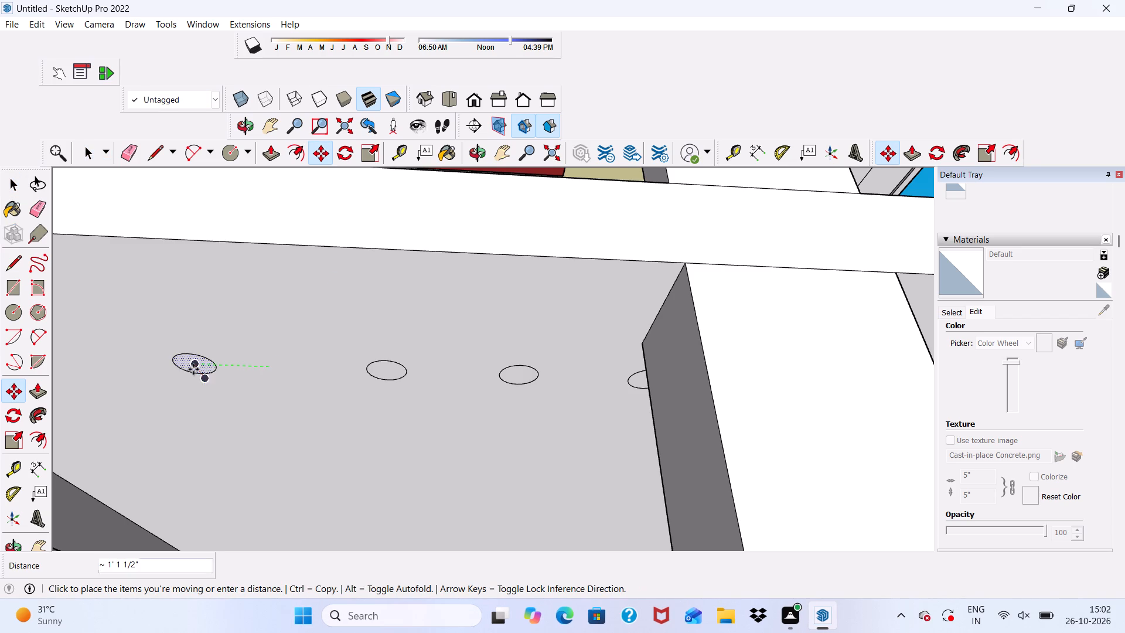
{"action": "scroll", "coordinate": [202, 367], "scroll_direction": "down", "scroll_amount": 9}
{"action": "scroll", "coordinate": [238, 387], "scroll_direction": "up", "scroll_amount": 5}
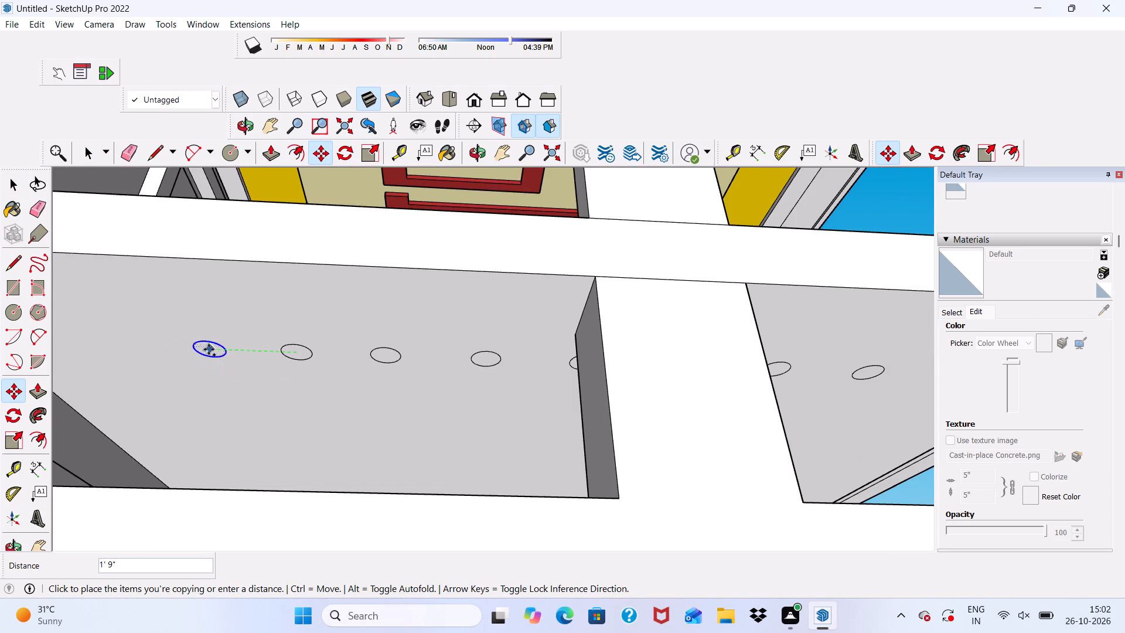
{"action": "left_click", "coordinate": [208, 350]}
Add one more circle at the back end of the row by copying the rearmost circle at similar spacing.
{"action": "scroll", "coordinate": [224, 356], "scroll_direction": "down", "scroll_amount": 5}
{"action": "scroll", "coordinate": [440, 367], "scroll_direction": "up", "scroll_amount": 5}
{"action": "scroll", "coordinate": [113, 364], "scroll_direction": "down", "scroll_amount": 10}
{"action": "scroll", "coordinate": [350, 392], "scroll_direction": "up", "scroll_amount": 5}
{"action": "scroll", "coordinate": [141, 373], "scroll_direction": "up", "scroll_amount": 4}
{"action": "scroll", "coordinate": [214, 347], "scroll_direction": "up", "scroll_amount": 3}
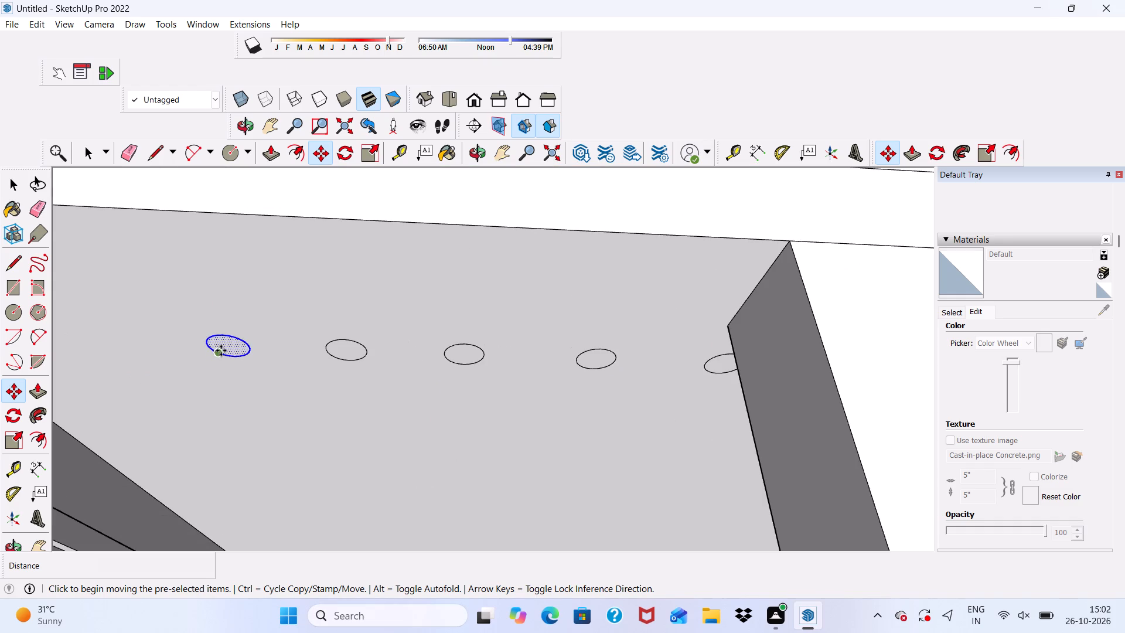
{"action": "left_click", "coordinate": [221, 350]}
{"action": "scroll", "coordinate": [142, 352], "scroll_direction": "down", "scroll_amount": 10}
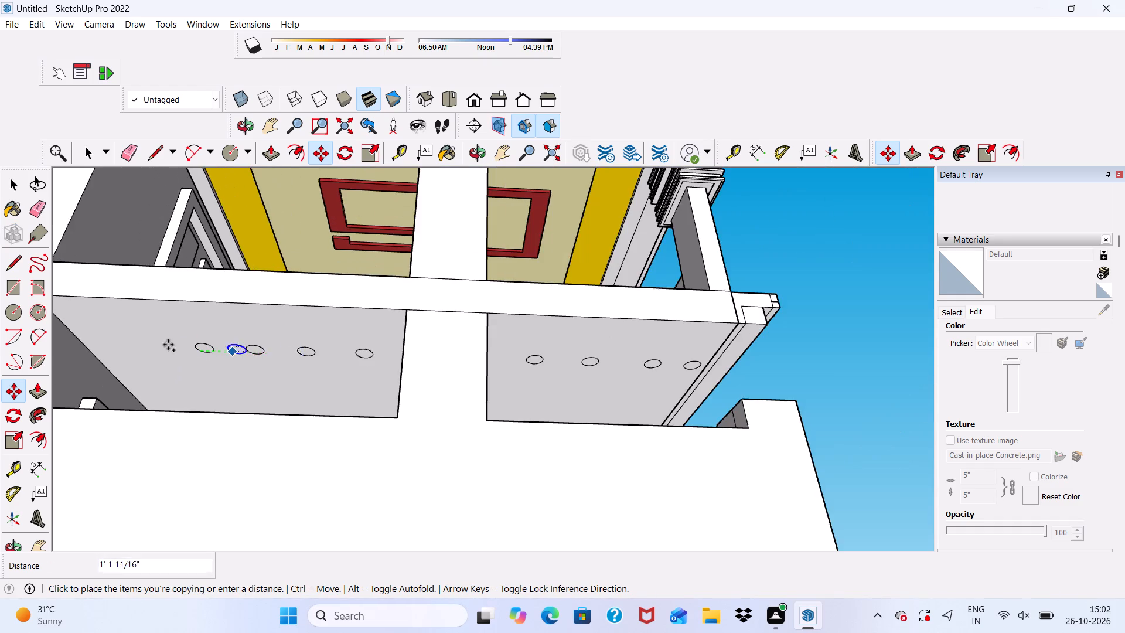
{"action": "scroll", "coordinate": [166, 345], "scroll_direction": "up", "scroll_amount": 5}
{"action": "left_click", "coordinate": [139, 360]}
Push the circle nearest the slab's front edge 1" up into the slab's underside.
{"action": "scroll", "coordinate": [103, 356], "scroll_direction": "down", "scroll_amount": 5}
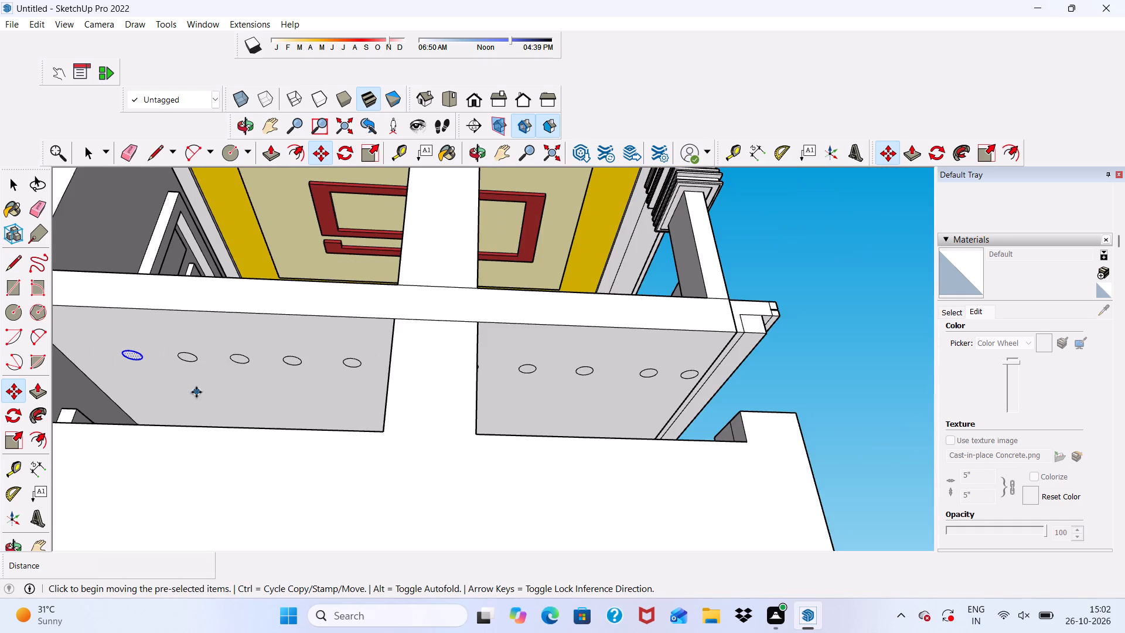
{"action": "middle_click_drag", "start_coordinate": [199, 392], "coordinate": [0, 451]}
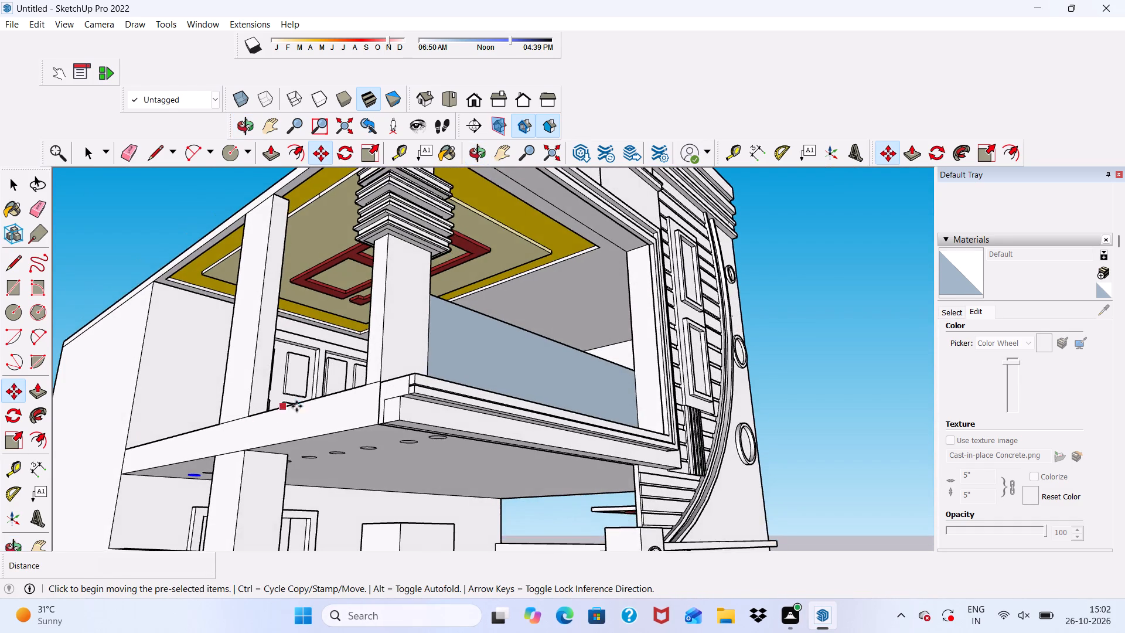
{"action": "scroll", "coordinate": [296, 405], "scroll_direction": "down", "scroll_amount": 3}
{"action": "key", "text": "space"}
{"action": "middle_click_drag", "start_coordinate": [390, 449], "coordinate": [177, 417]}
{"action": "scroll", "coordinate": [241, 431], "scroll_direction": "up", "scroll_amount": 4}
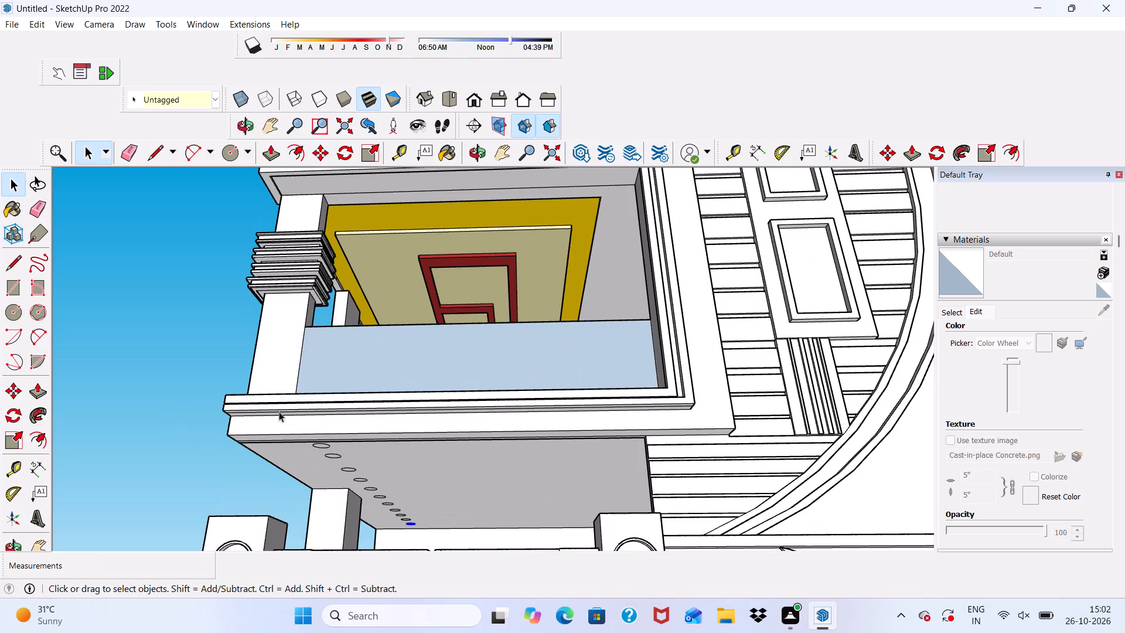
{"action": "scroll", "coordinate": [313, 449], "scroll_direction": "up", "scroll_amount": 8}
{"action": "middle_click_drag", "start_coordinate": [326, 481], "coordinate": [369, 451]}
{"action": "left_click", "coordinate": [156, 413]}
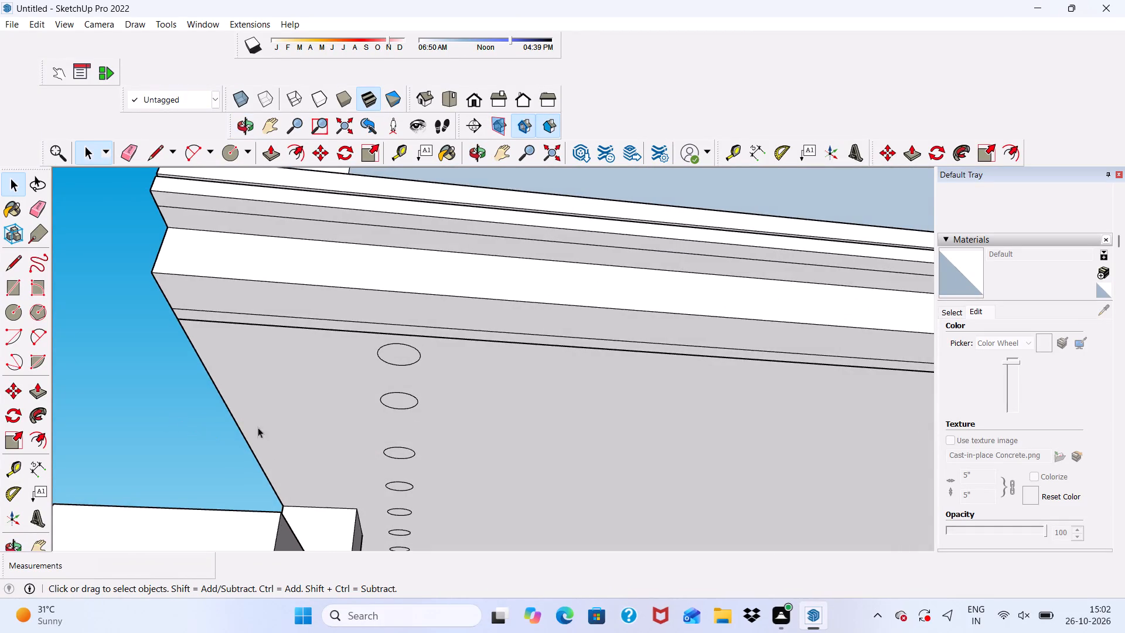
{"action": "scroll", "coordinate": [415, 405], "scroll_direction": "up", "scroll_amount": 3}
{"action": "left_click", "coordinate": [391, 334]}
{"action": "left_click", "coordinate": [272, 151]}
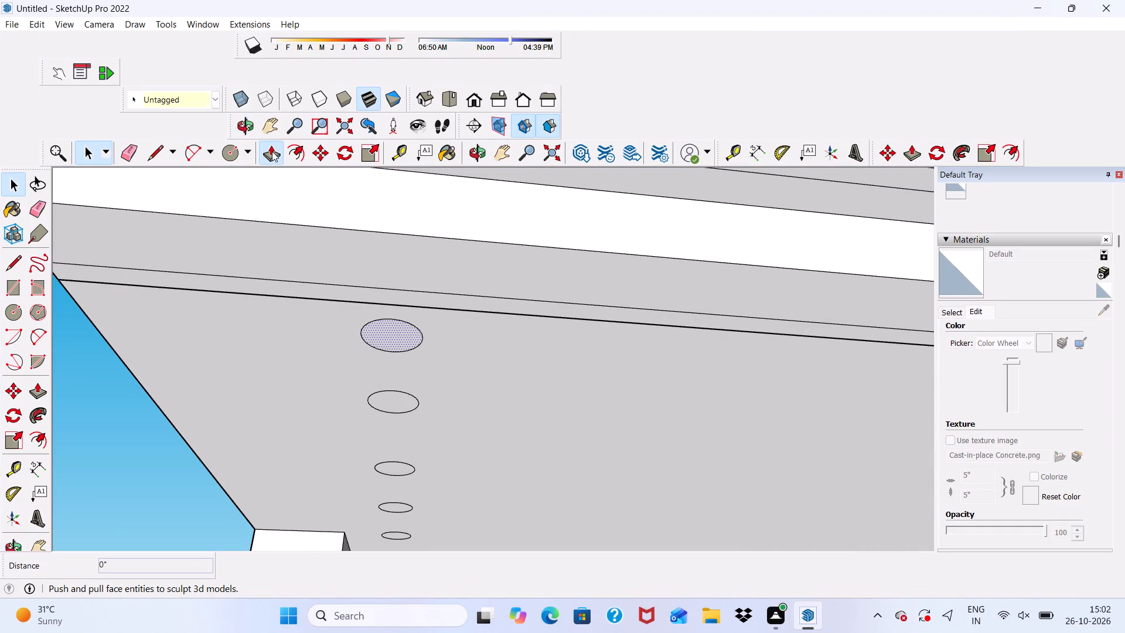
{"action": "left_click", "coordinate": [390, 335]}
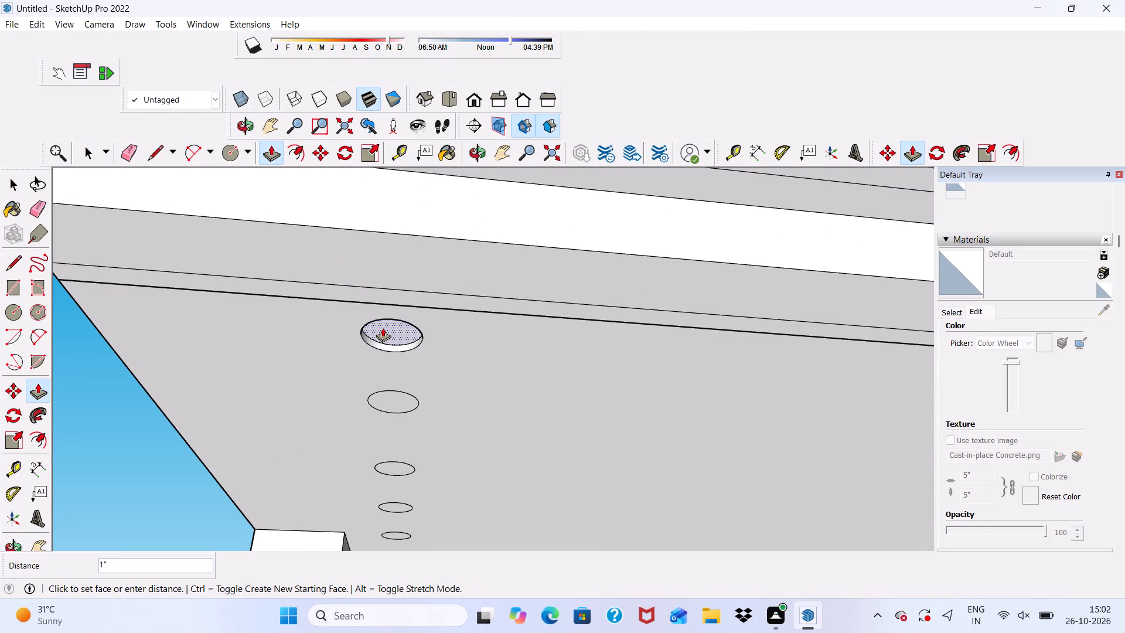
{"action": "type", "text": "1\""}
{"action": "key", "text": "Return"}
{"action": "scroll", "coordinate": [381, 328], "scroll_direction": "down", "scroll_amount": 7}
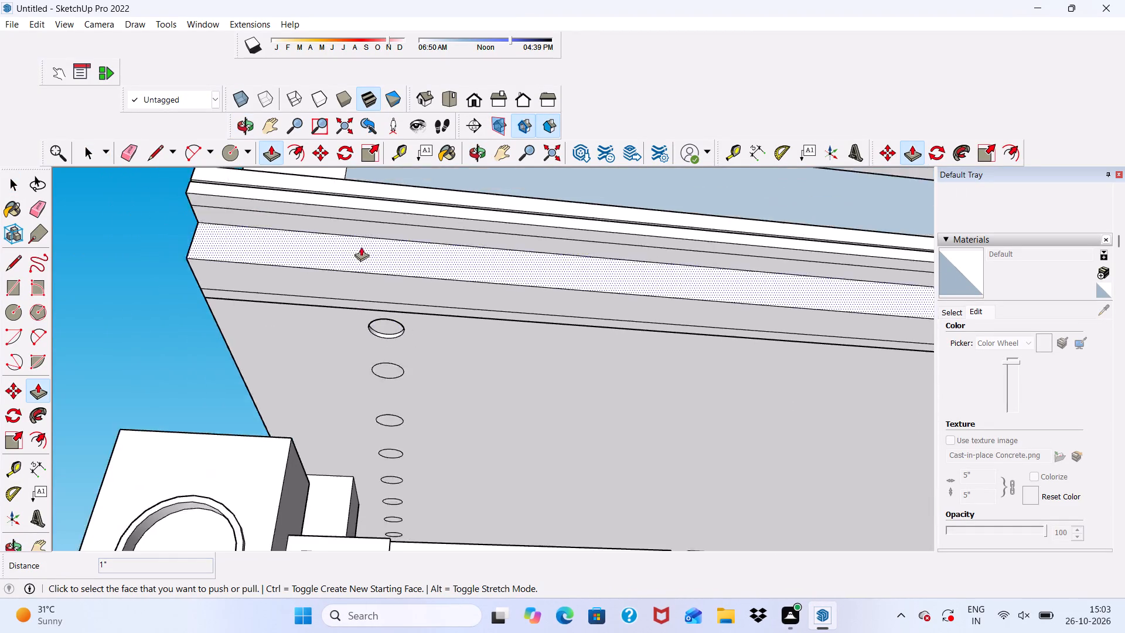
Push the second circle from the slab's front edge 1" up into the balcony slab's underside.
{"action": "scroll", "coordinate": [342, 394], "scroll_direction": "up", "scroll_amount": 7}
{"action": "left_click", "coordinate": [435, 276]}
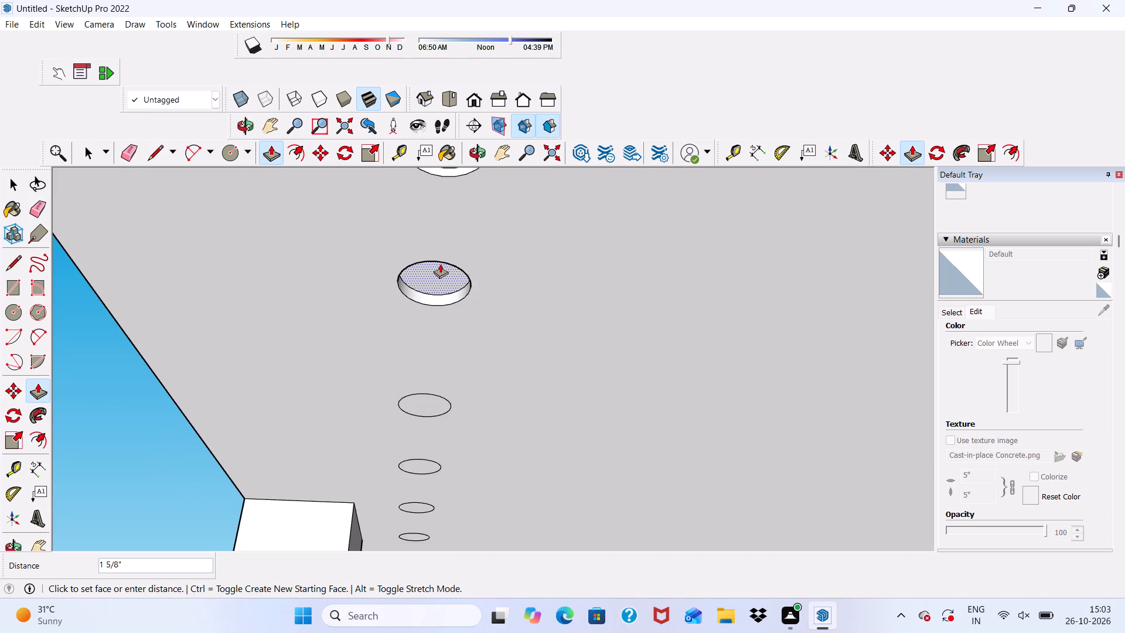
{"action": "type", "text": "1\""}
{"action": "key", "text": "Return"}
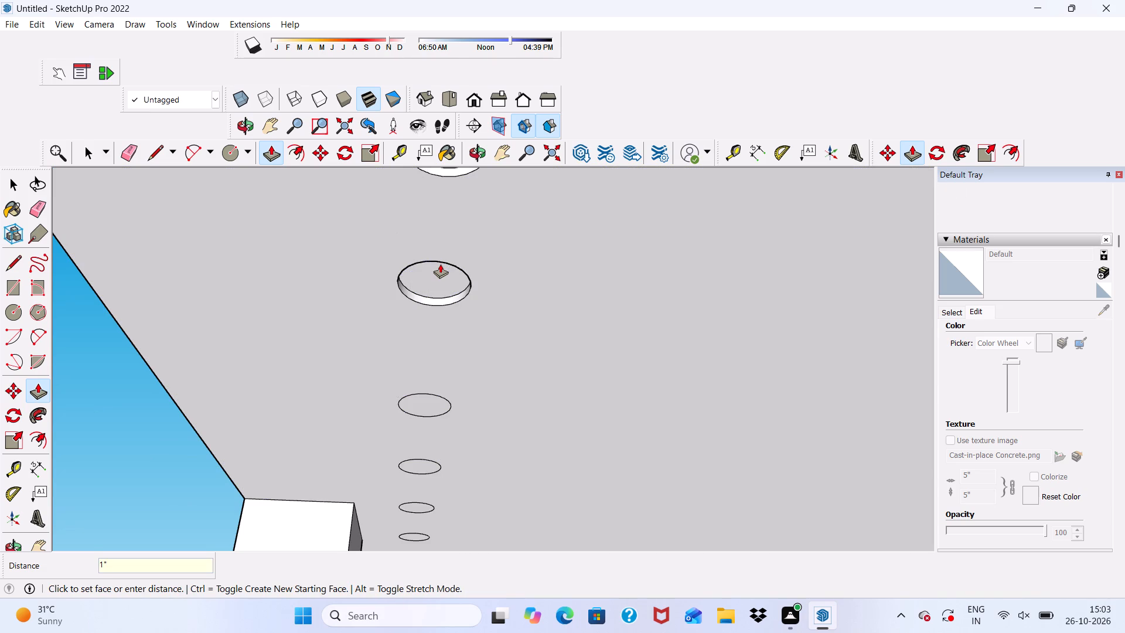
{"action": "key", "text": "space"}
Undo the circular recesses and the copied circles until the balcony slab's underside is plain again.
{"action": "scroll", "coordinate": [440, 262], "scroll_direction": "down", "scroll_amount": 10}
{"action": "middle_click_drag", "start_coordinate": [445, 324], "coordinate": [446, 419]}
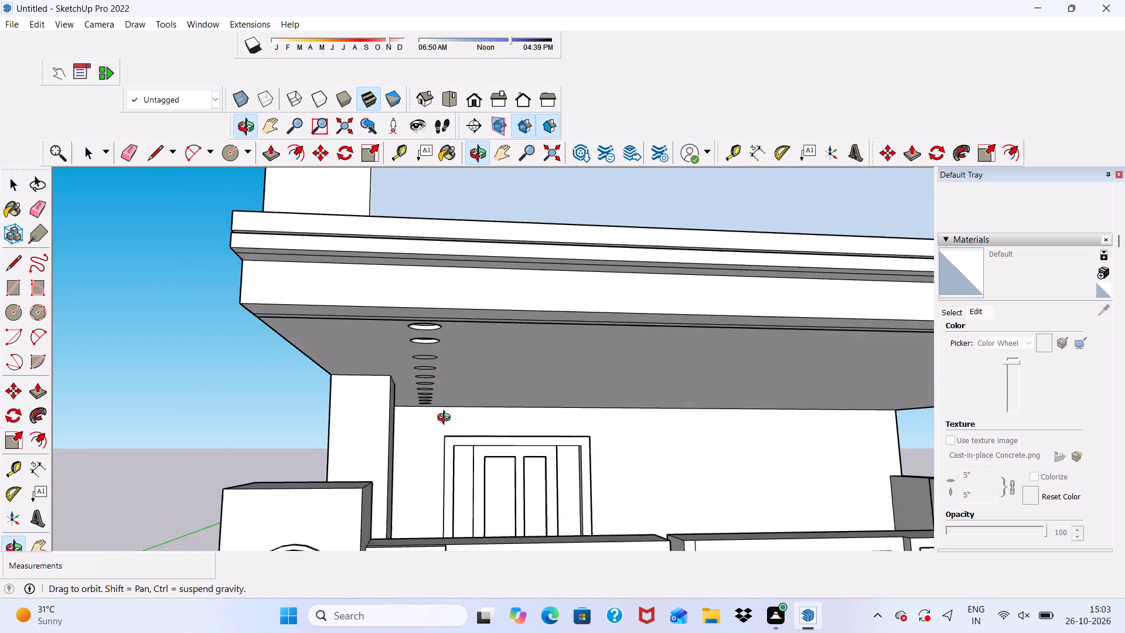
{"action": "middle_click_drag", "start_coordinate": [446, 419], "coordinate": [456, 419]}
{"action": "scroll", "coordinate": [419, 363], "scroll_direction": "down", "scroll_amount": 4}
{"action": "middle_click_drag", "start_coordinate": [442, 437], "coordinate": [341, 424]}
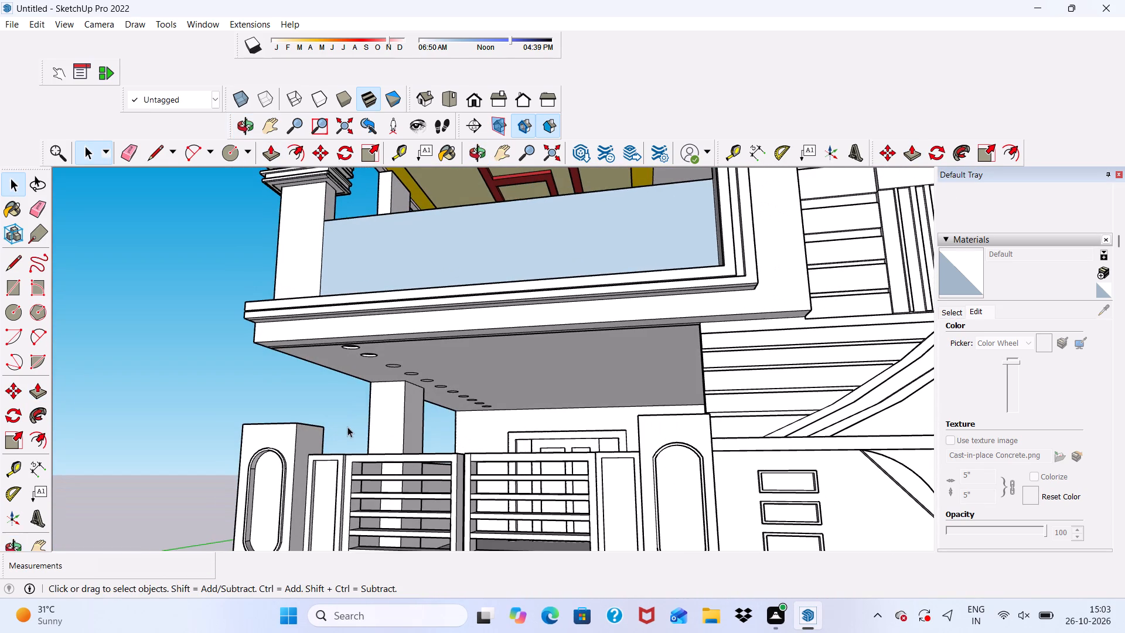
{"action": "key", "text": "ctrl+z"}
{"action": "key", "text": "ctrl+z"}
{"action": "key", "text": "ctrl+z"}
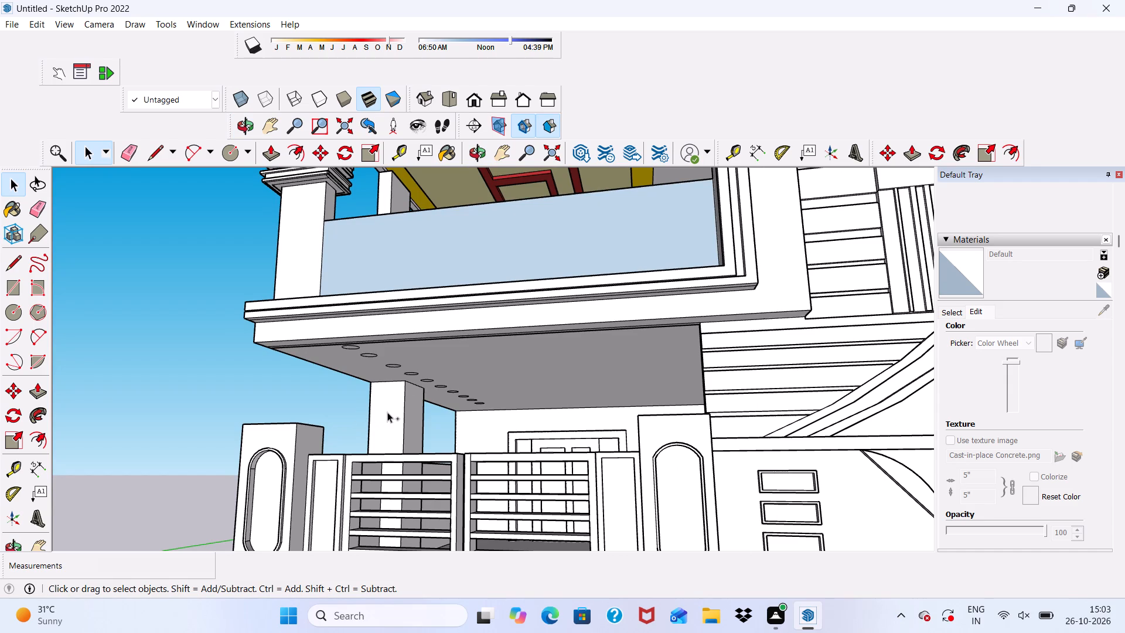
{"action": "key", "text": "ctrl+z"}
{"action": "key", "text": "ctrl+z"}
{"action": "key", "text": "ctrl+z"}
{"action": "key", "text": "ctrl+z"}
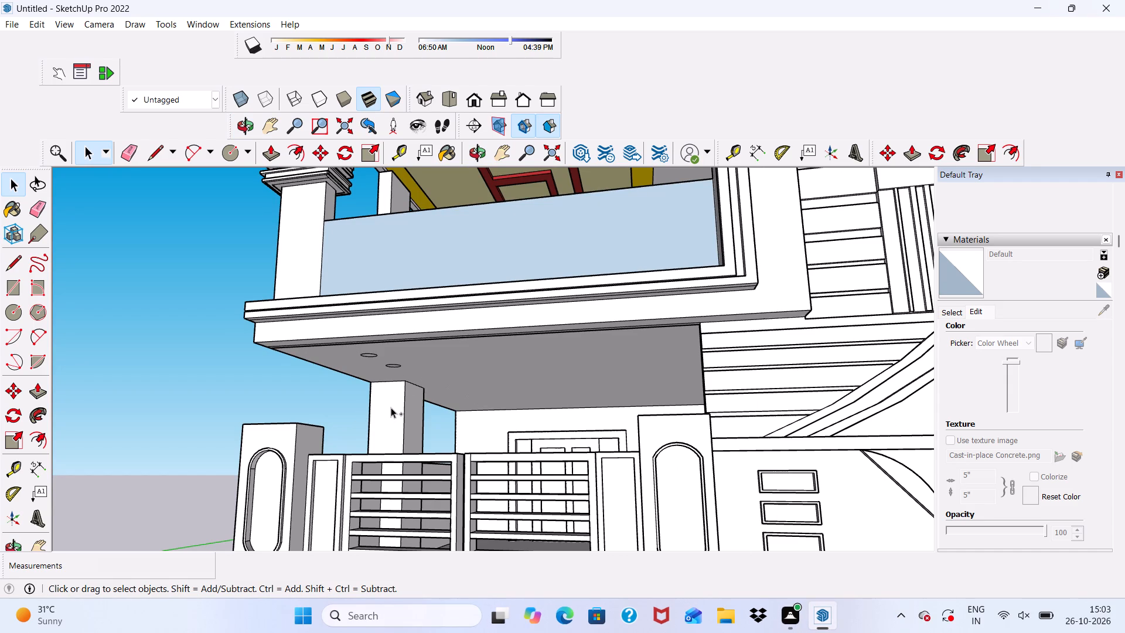
{"action": "key", "text": "ctrl+z"}
{"action": "key", "text": "ctrl+z"}
{"action": "key", "text": "space"}
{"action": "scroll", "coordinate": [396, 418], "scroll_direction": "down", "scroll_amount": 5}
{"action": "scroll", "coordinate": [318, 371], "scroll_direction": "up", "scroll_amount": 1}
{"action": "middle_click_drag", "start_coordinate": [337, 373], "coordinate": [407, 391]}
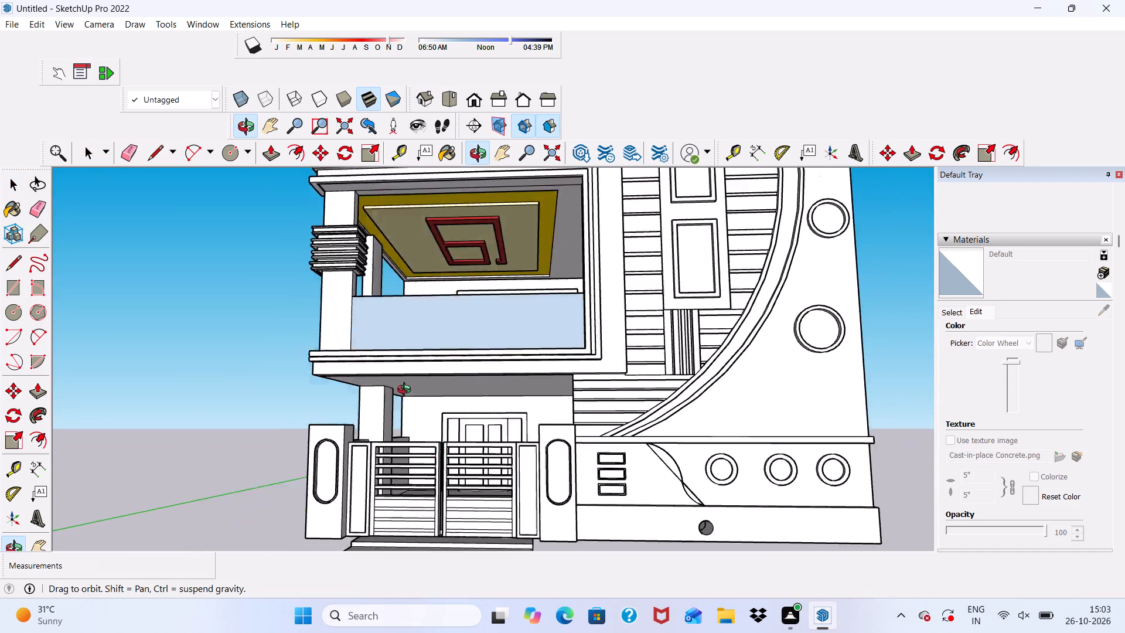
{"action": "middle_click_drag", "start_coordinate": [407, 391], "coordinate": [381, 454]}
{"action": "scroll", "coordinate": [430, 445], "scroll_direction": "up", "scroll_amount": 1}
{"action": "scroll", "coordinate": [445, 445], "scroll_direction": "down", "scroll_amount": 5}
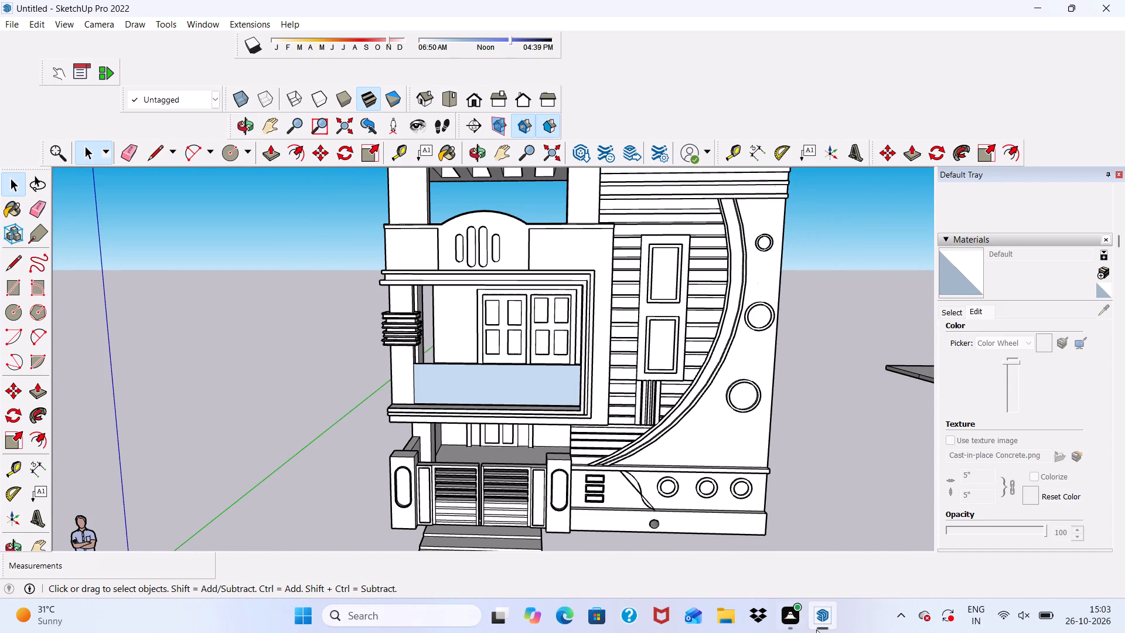